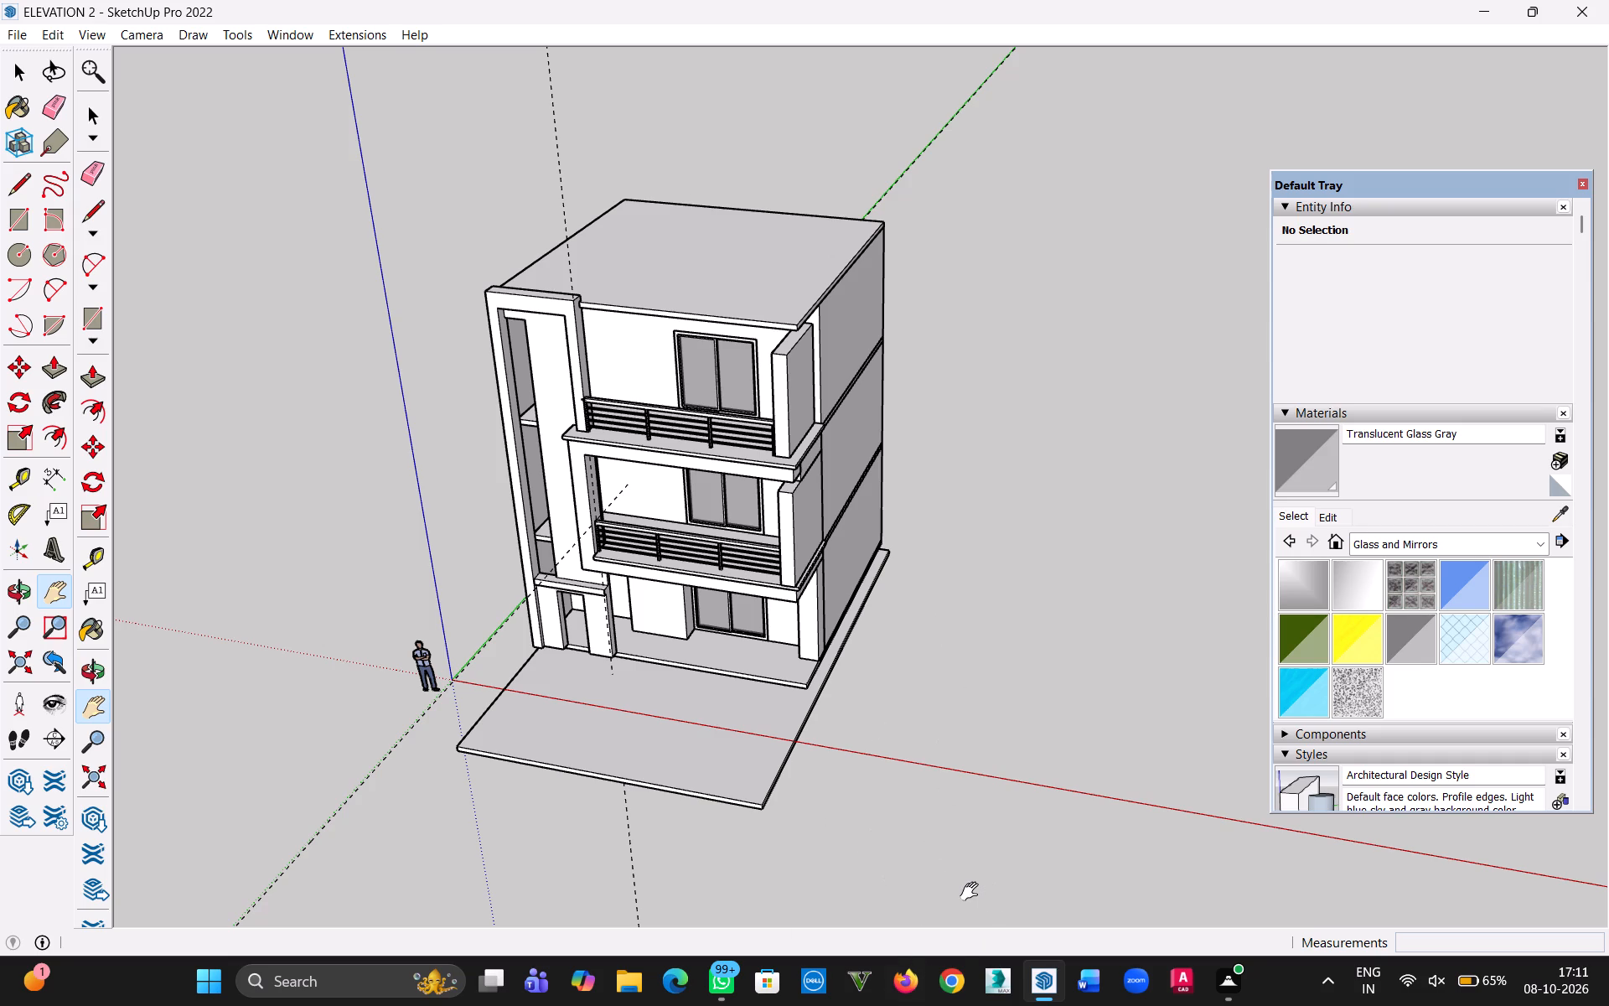
# Examine the building's front and side elevations, from the roof and balconies down to the ground-floor entrance and plinth.
pyautogui.moveTo(767, 791); pyautogui.dragTo(940, 661, button='middle')
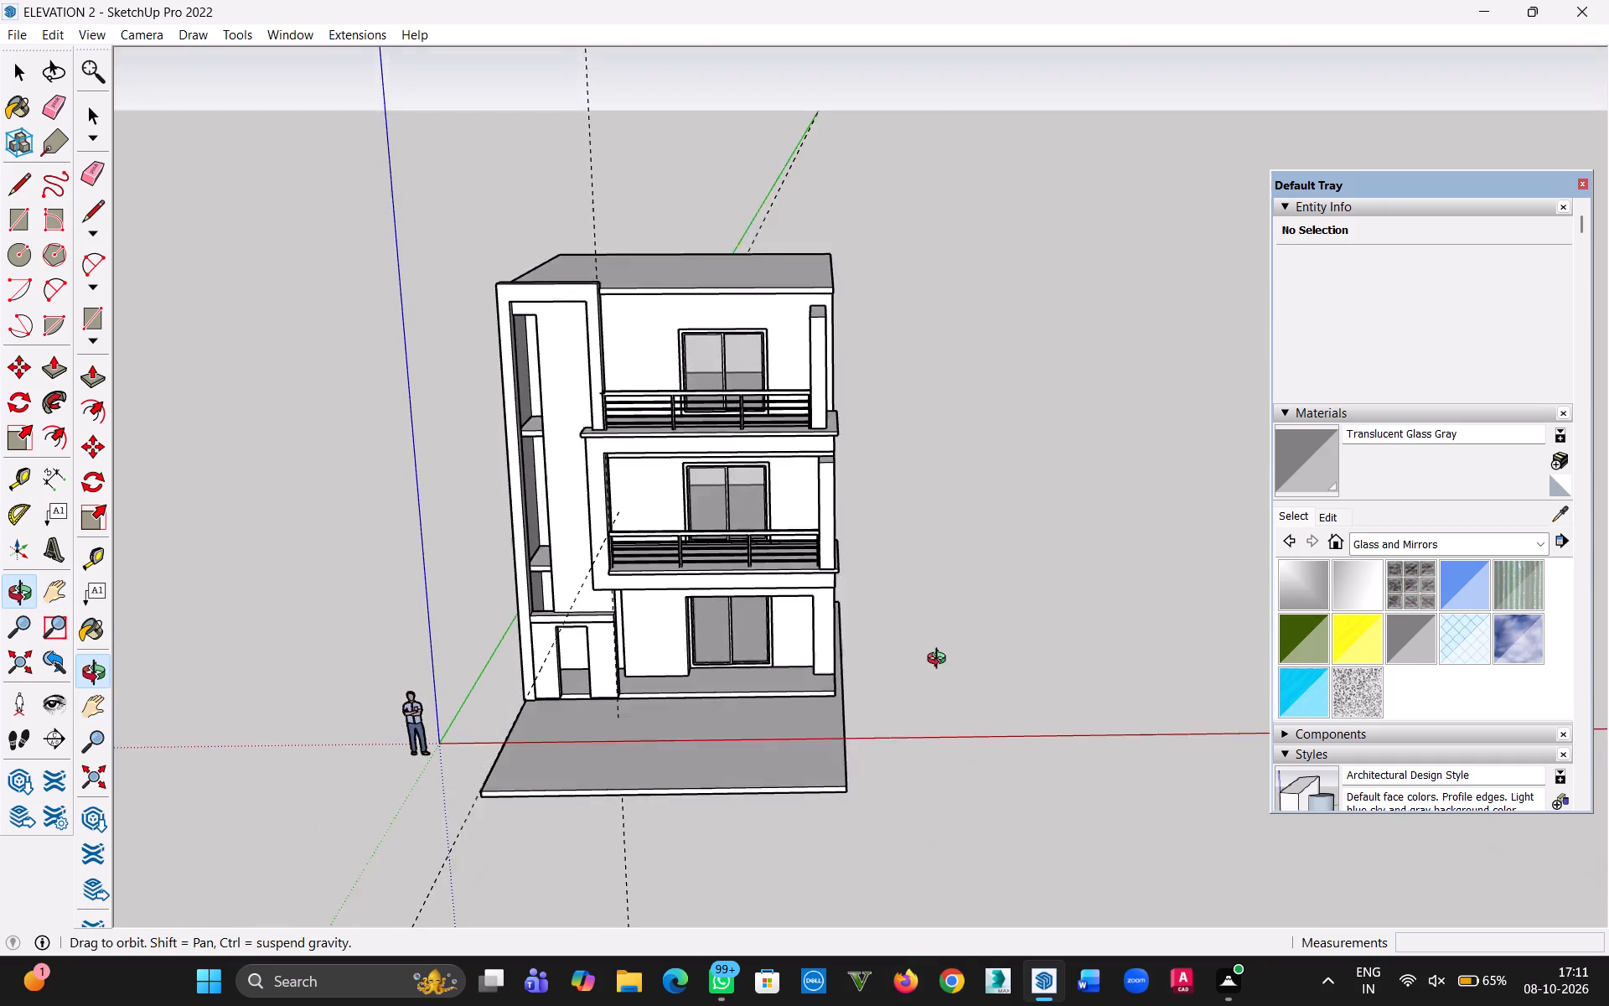
pyautogui.moveTo(940, 661); pyautogui.dragTo(1112, 766, button='middle')
pyautogui.scroll(5, 625, 485)
pyautogui.scroll(1, 772, 673)
pyautogui.middleClick(773, 675)
pyautogui.moveTo(702, 663); pyautogui.dragTo(541, 568, button='middle')
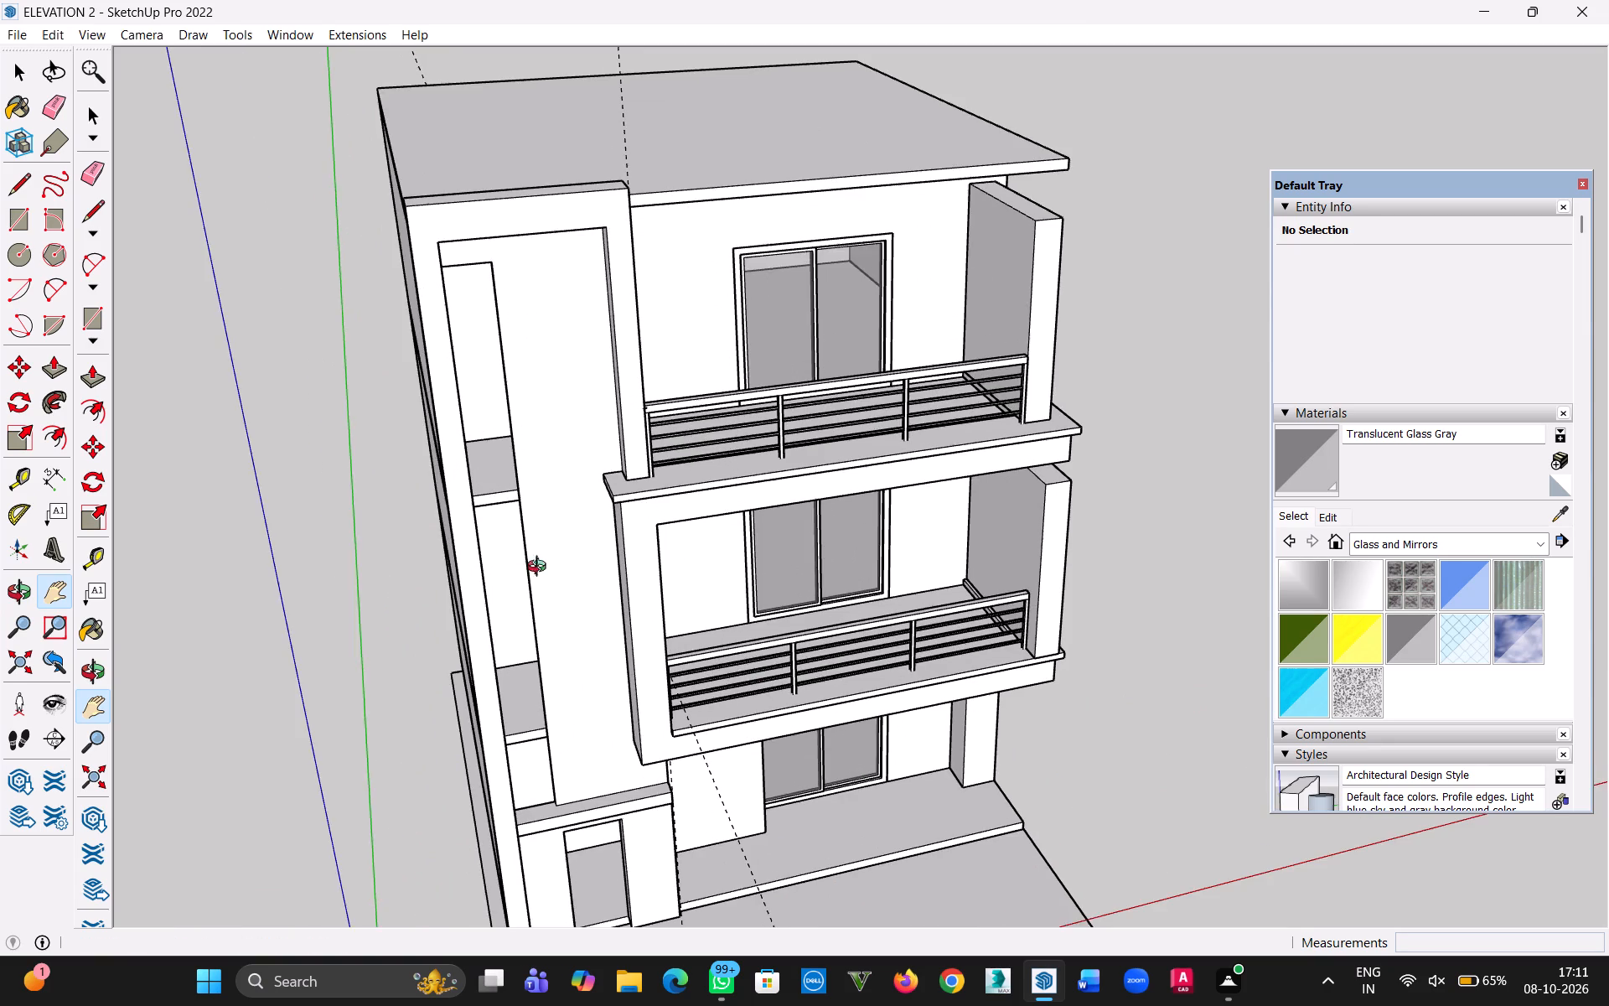
pyautogui.moveTo(541, 568); pyautogui.dragTo(507, 464, button='middle')
pyautogui.moveTo(834, 640); pyautogui.dragTo(545, 618, button='middle')
pyautogui.moveTo(852, 582); pyautogui.dragTo(764, 640, button='middle')
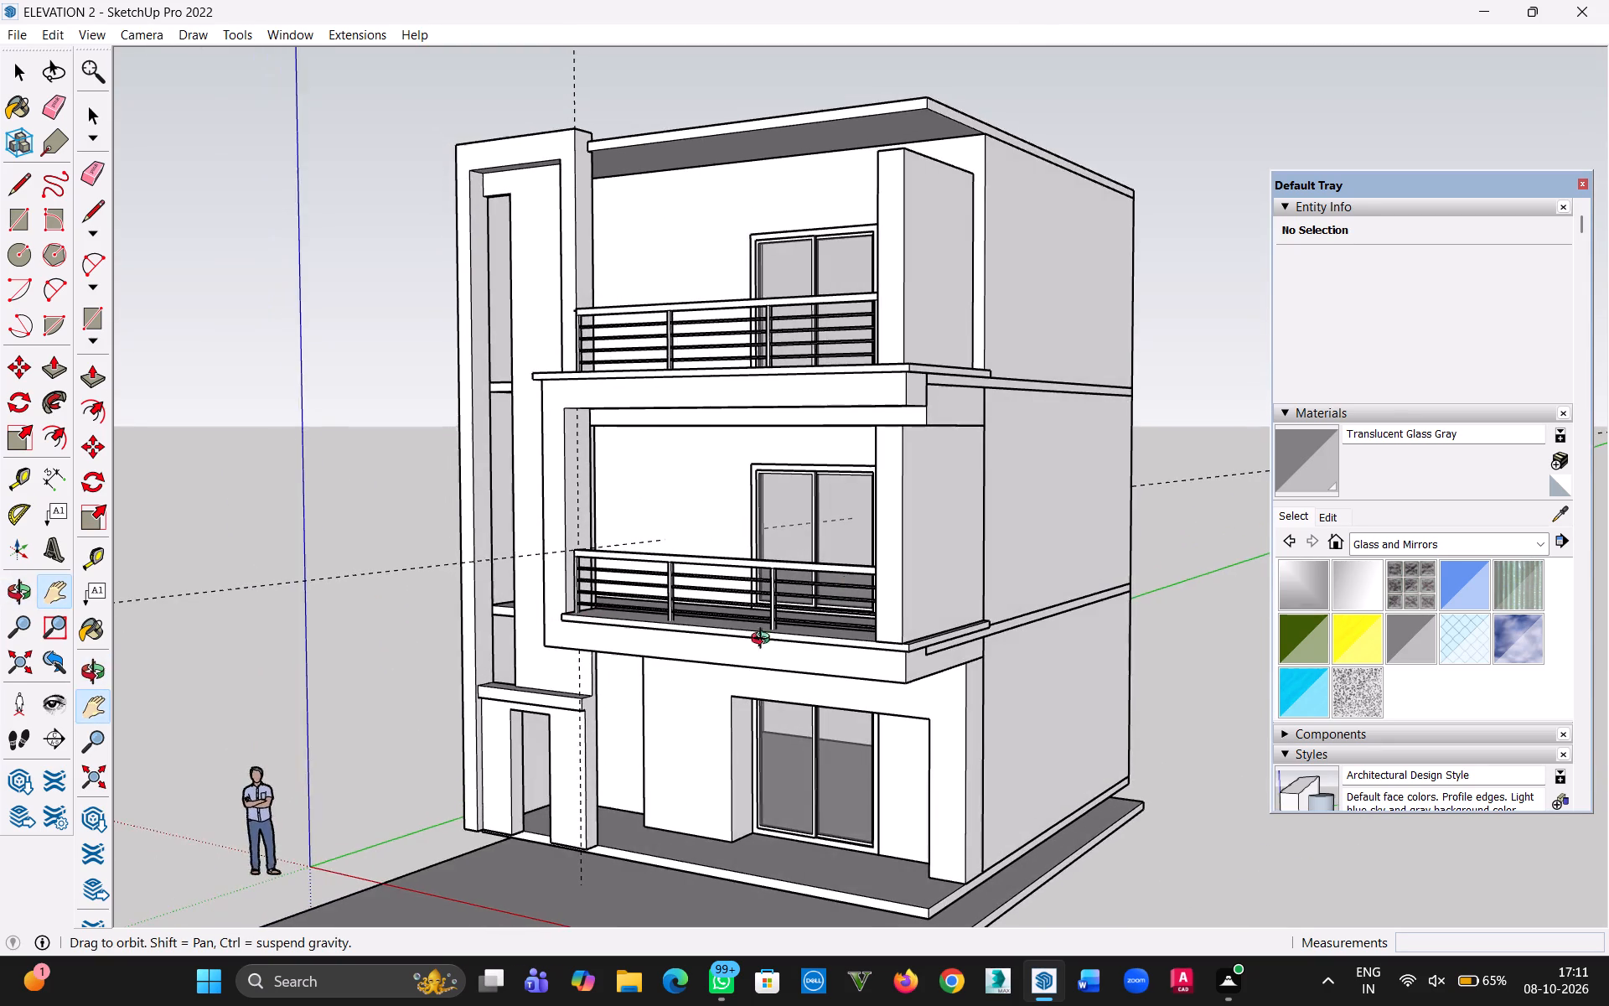
pyautogui.moveTo(764, 640); pyautogui.dragTo(657, 698, button='middle')
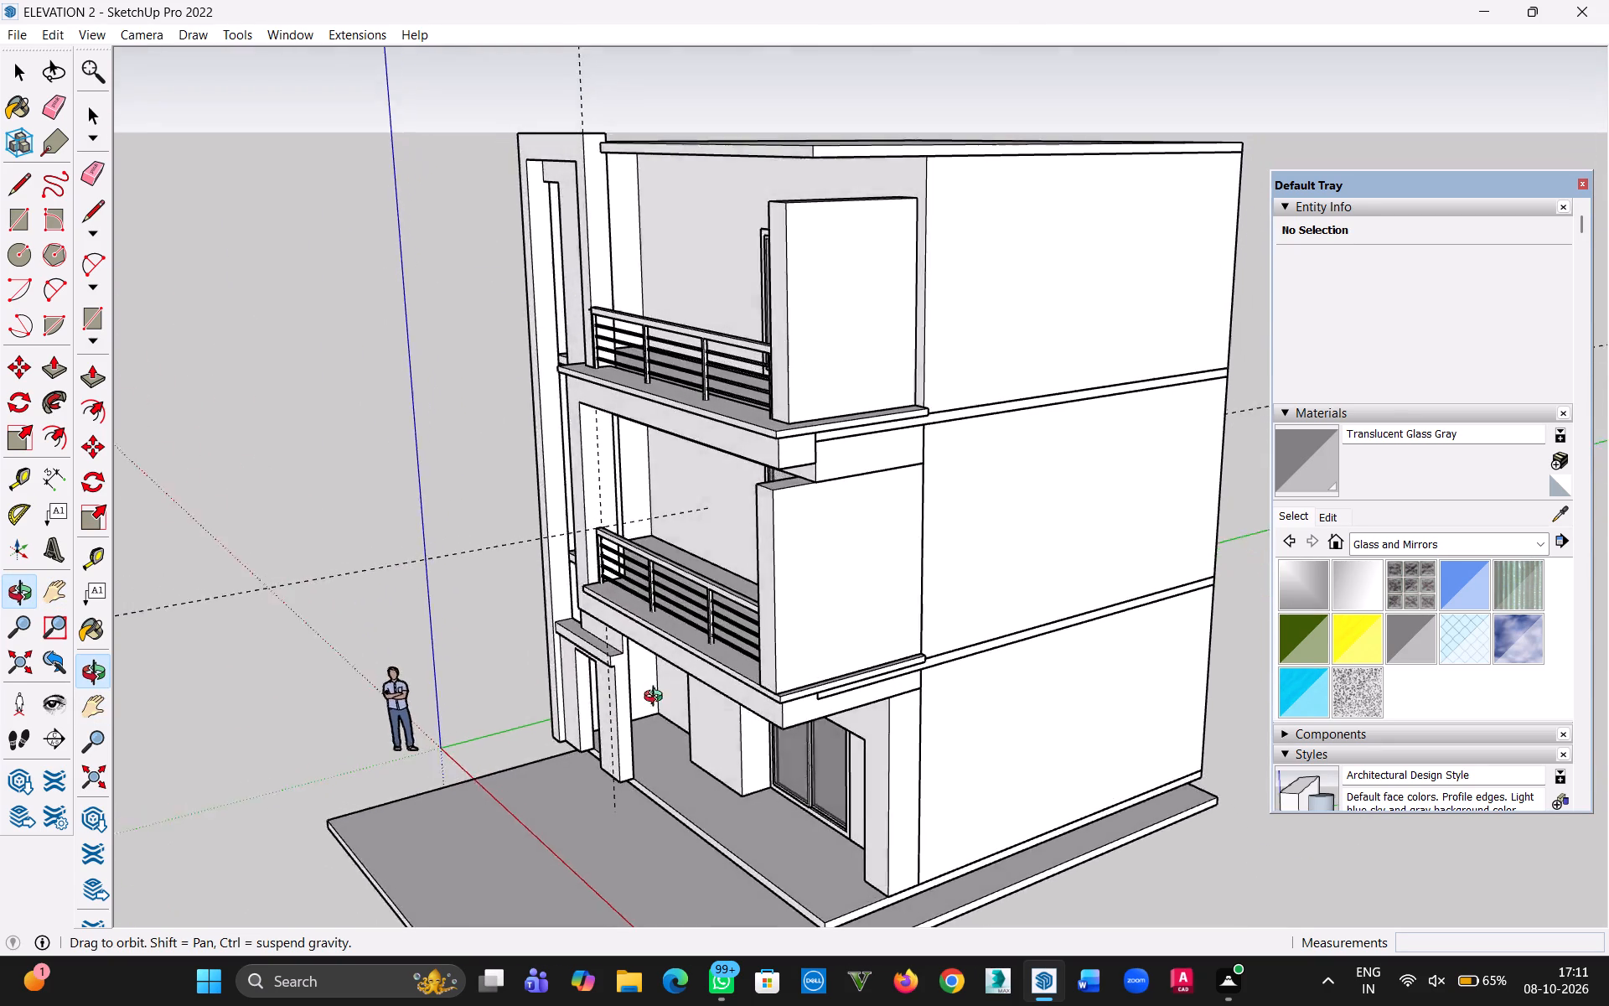
pyautogui.moveTo(657, 698); pyautogui.dragTo(932, 680, button='middle')
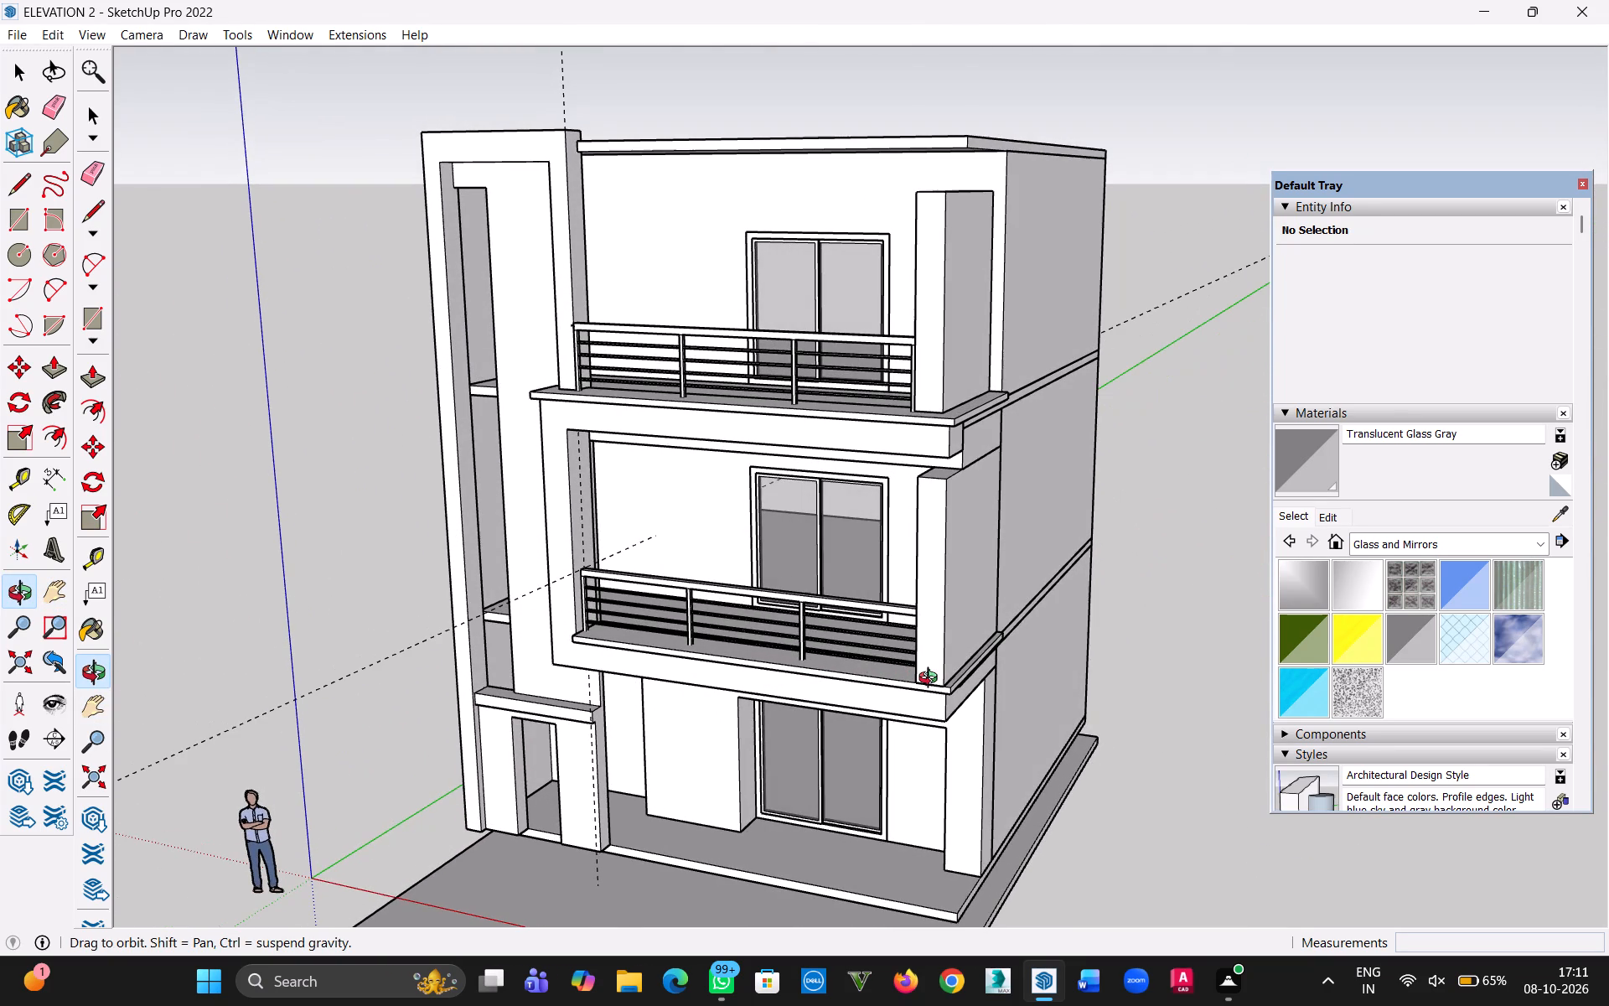
pyautogui.moveTo(932, 680); pyautogui.dragTo(1245, 496, button='middle')
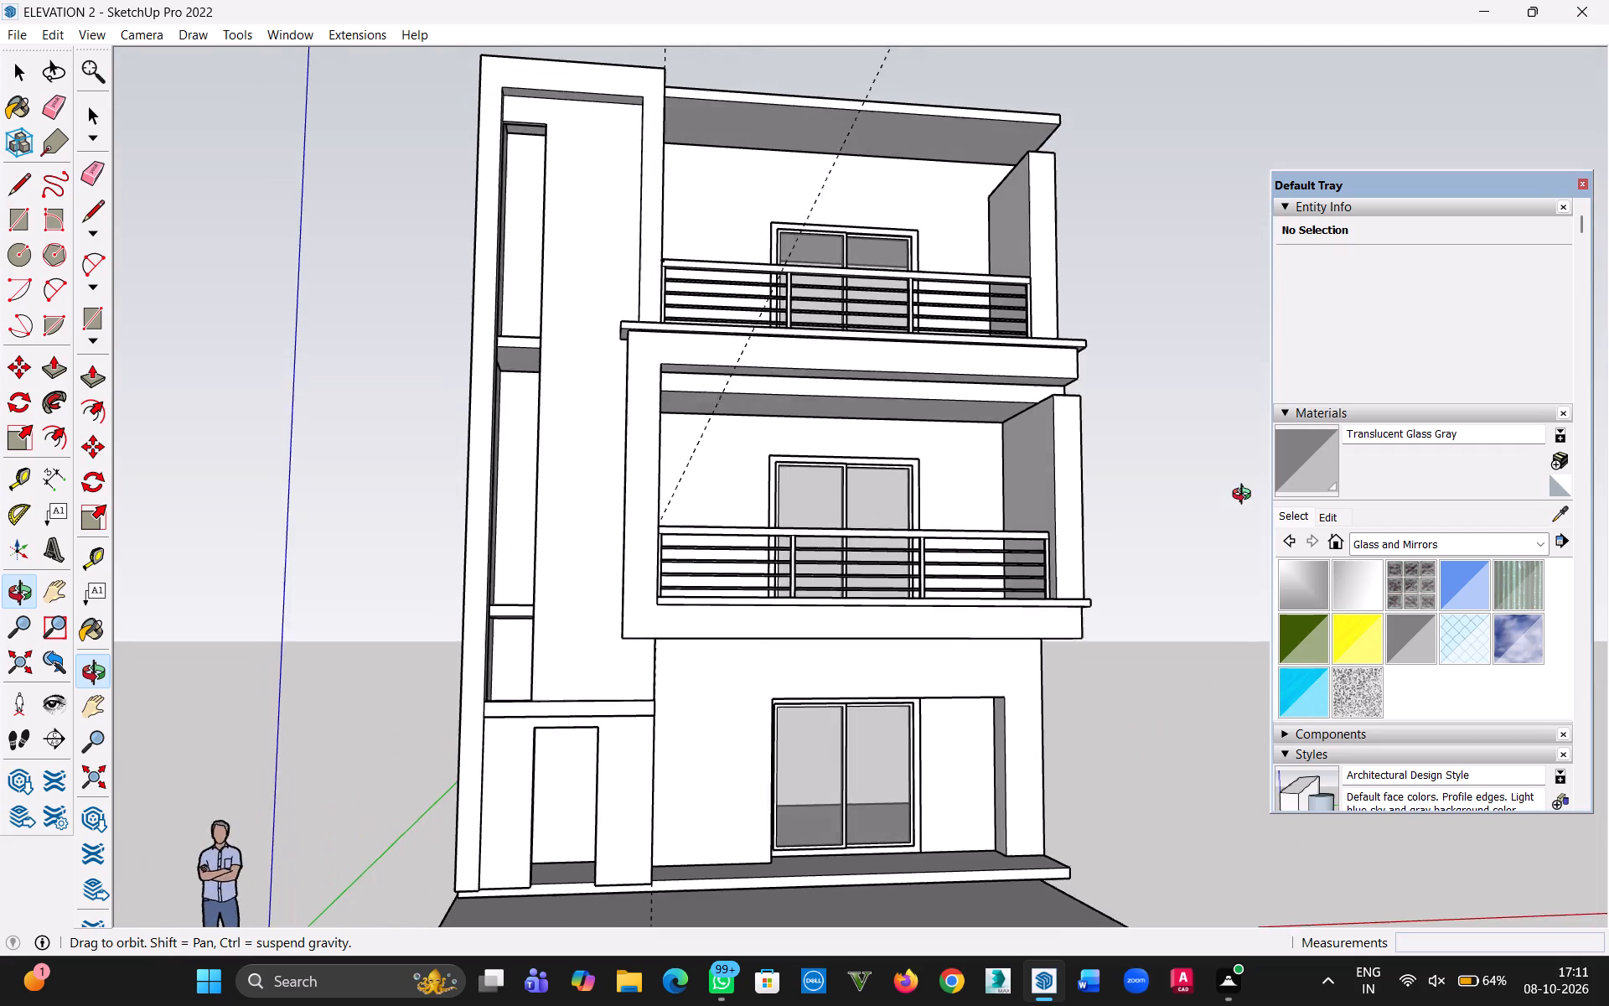
pyautogui.moveTo(1245, 496); pyautogui.dragTo(1264, 480, button='middle')
pyautogui.moveTo(978, 765); pyautogui.dragTo(992, 746, button='middle')
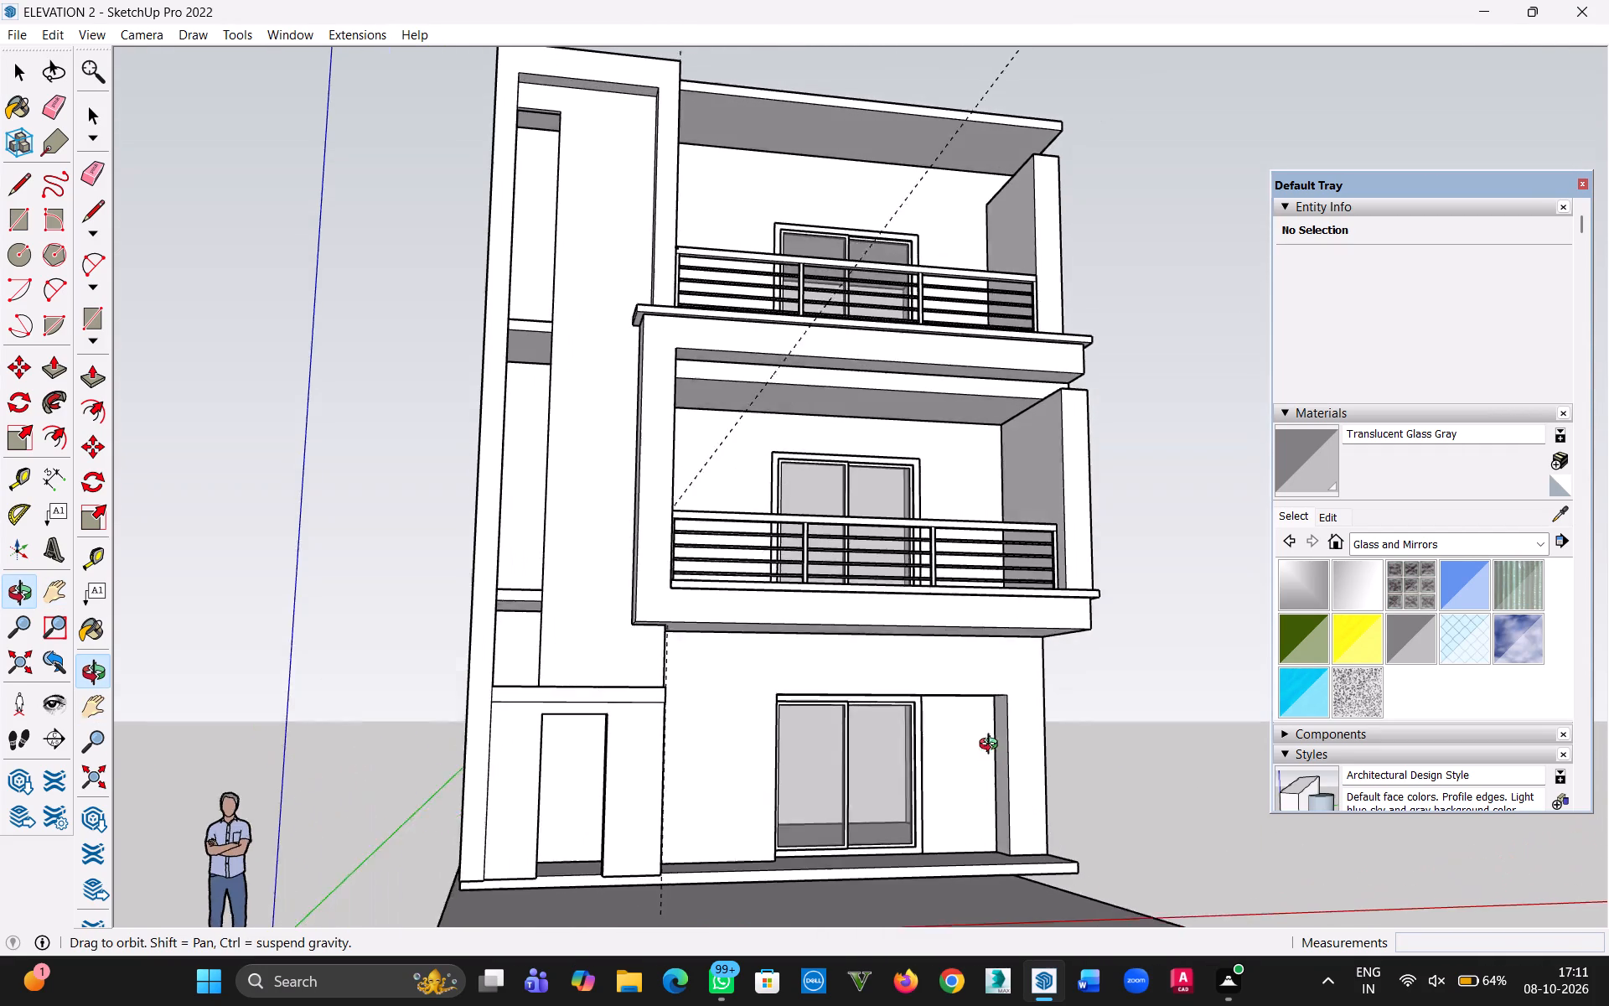
pyautogui.moveTo(992, 746); pyautogui.dragTo(945, 831, button='middle')
pyautogui.press('h')
pyautogui.moveTo(890, 863); pyautogui.dragTo(851, 586)
pyautogui.moveTo(840, 603); pyautogui.dragTo(845, 606)
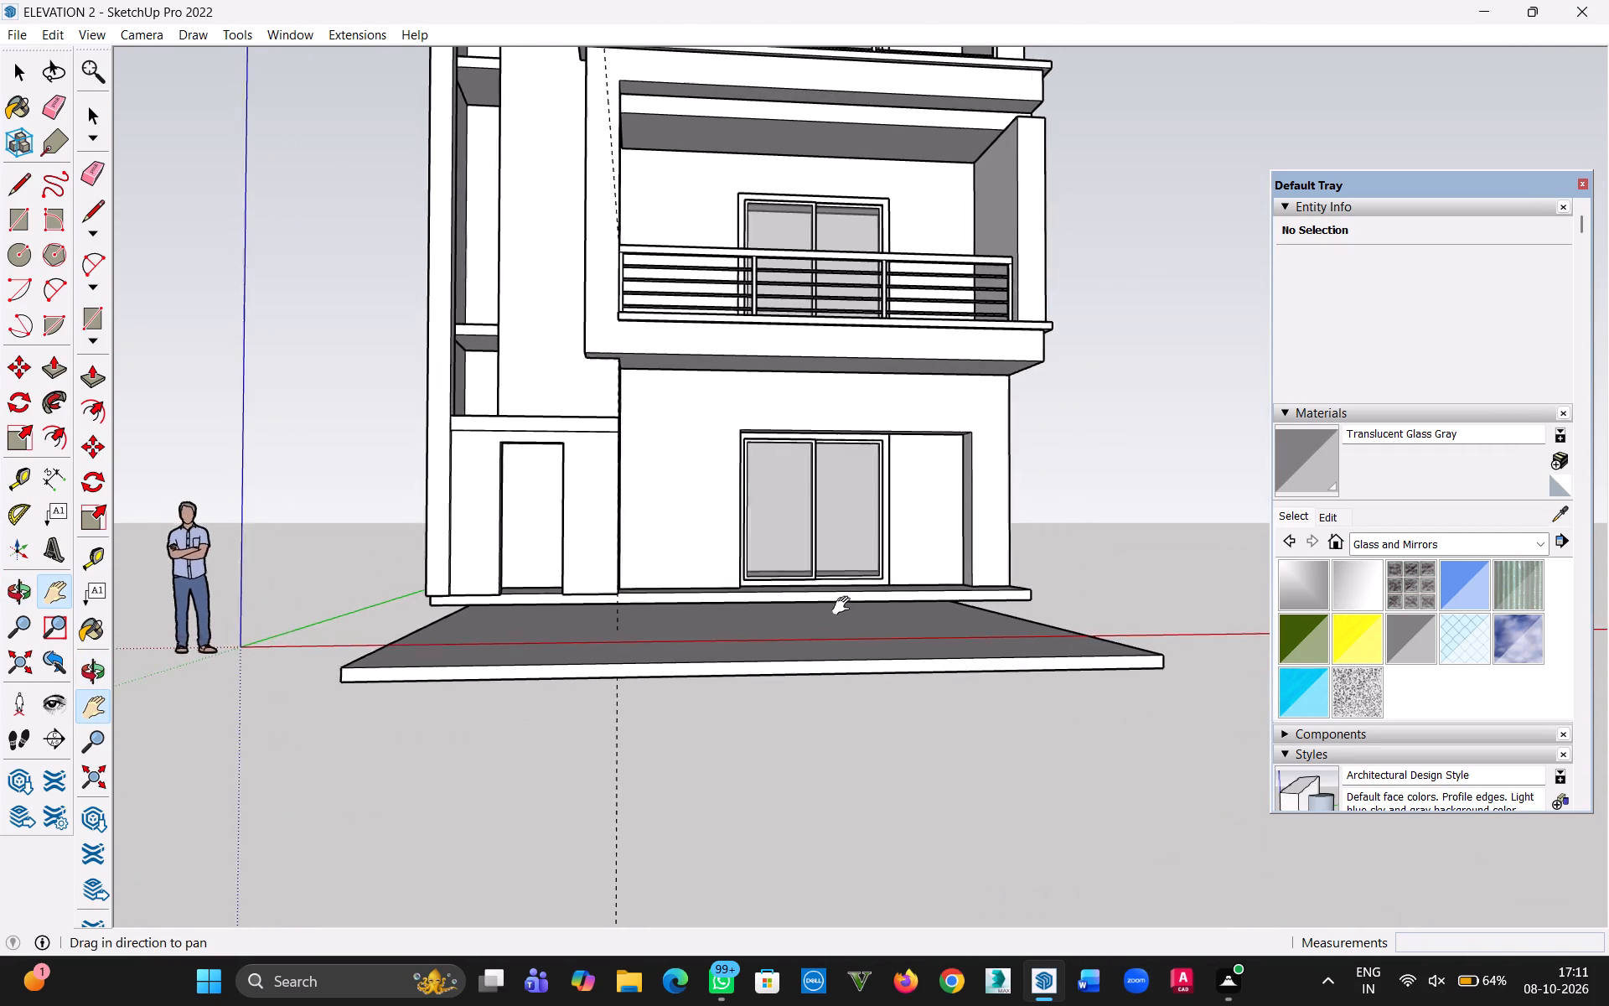
pyautogui.moveTo(845, 606); pyautogui.dragTo(851, 625)
pyautogui.moveTo(849, 612); pyautogui.dragTo(897, 739, button='middle')
pyautogui.scroll(5, 671, 671)
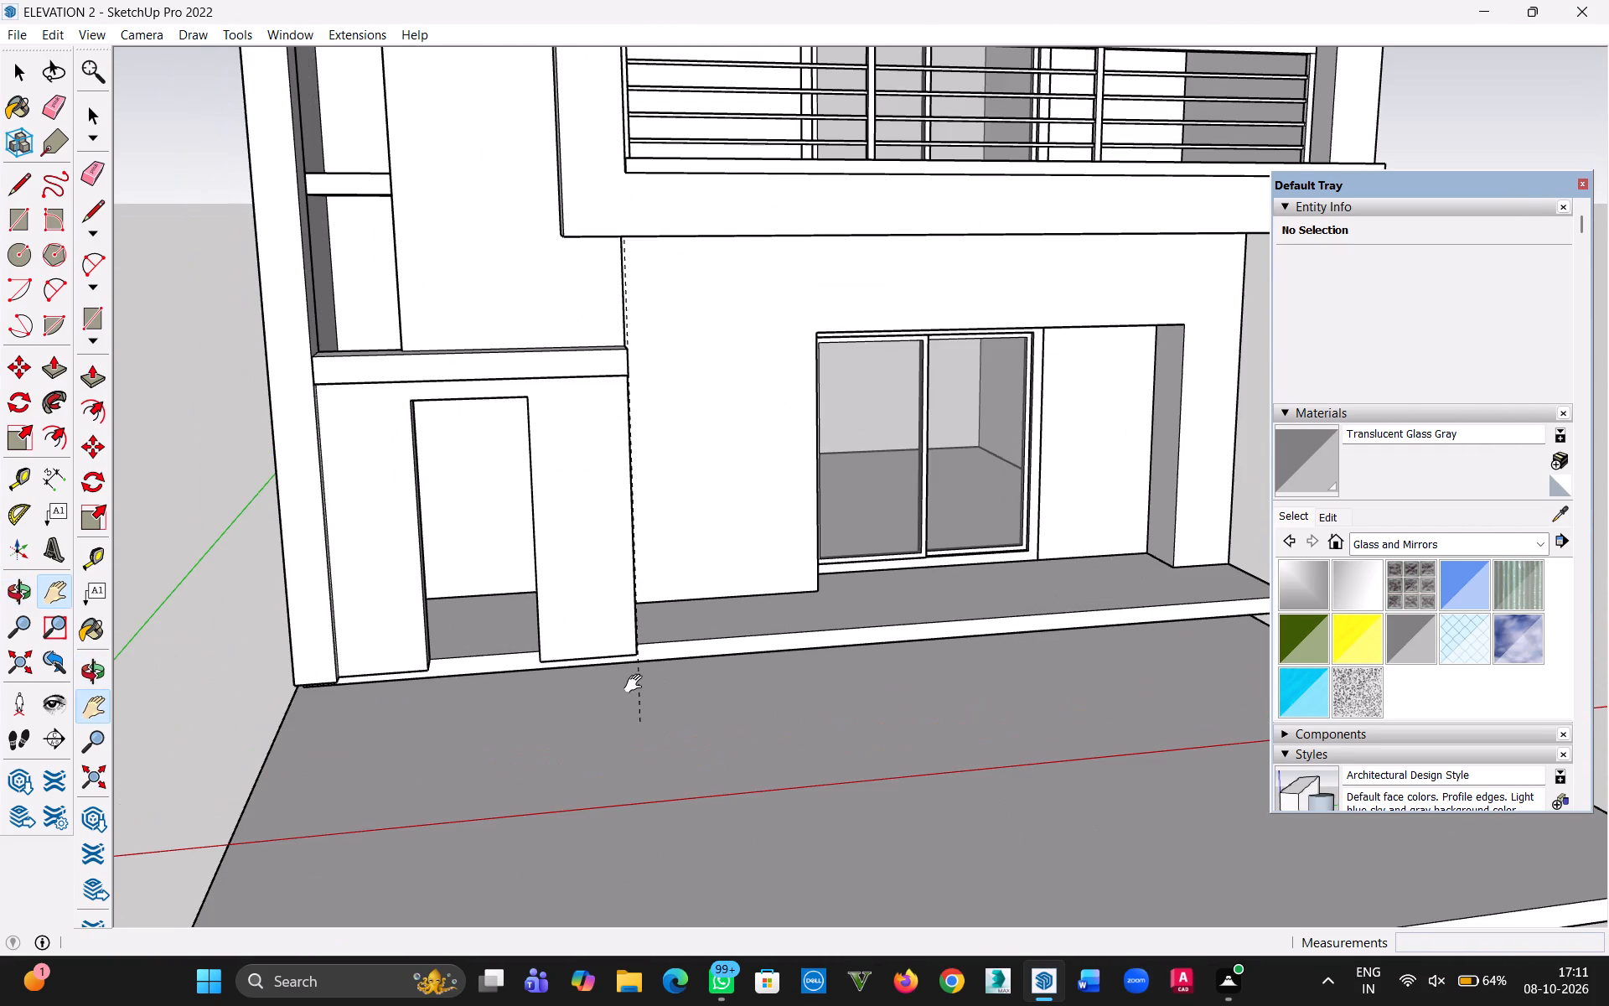
pyautogui.press('Escape')
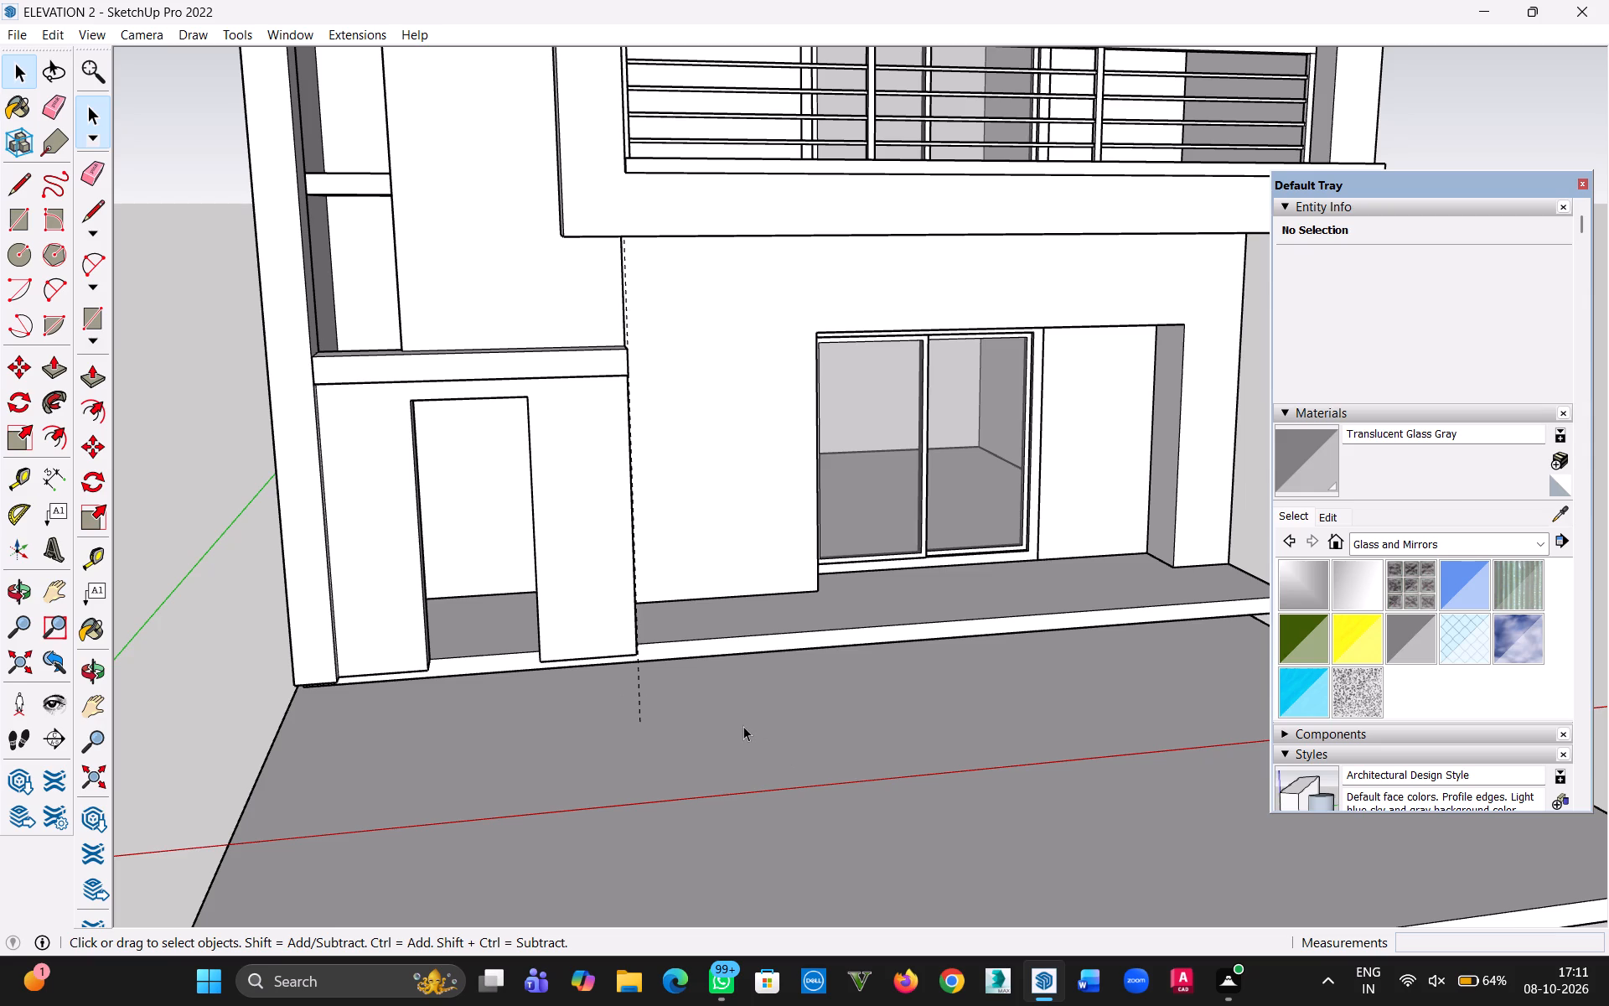
# Open the plinth slab for editing and split its front face with a vertical 6" line at the entrance wall's inner corner.
pyautogui.moveTo(805, 646); pyautogui.dragTo(644, 712, button='middle')
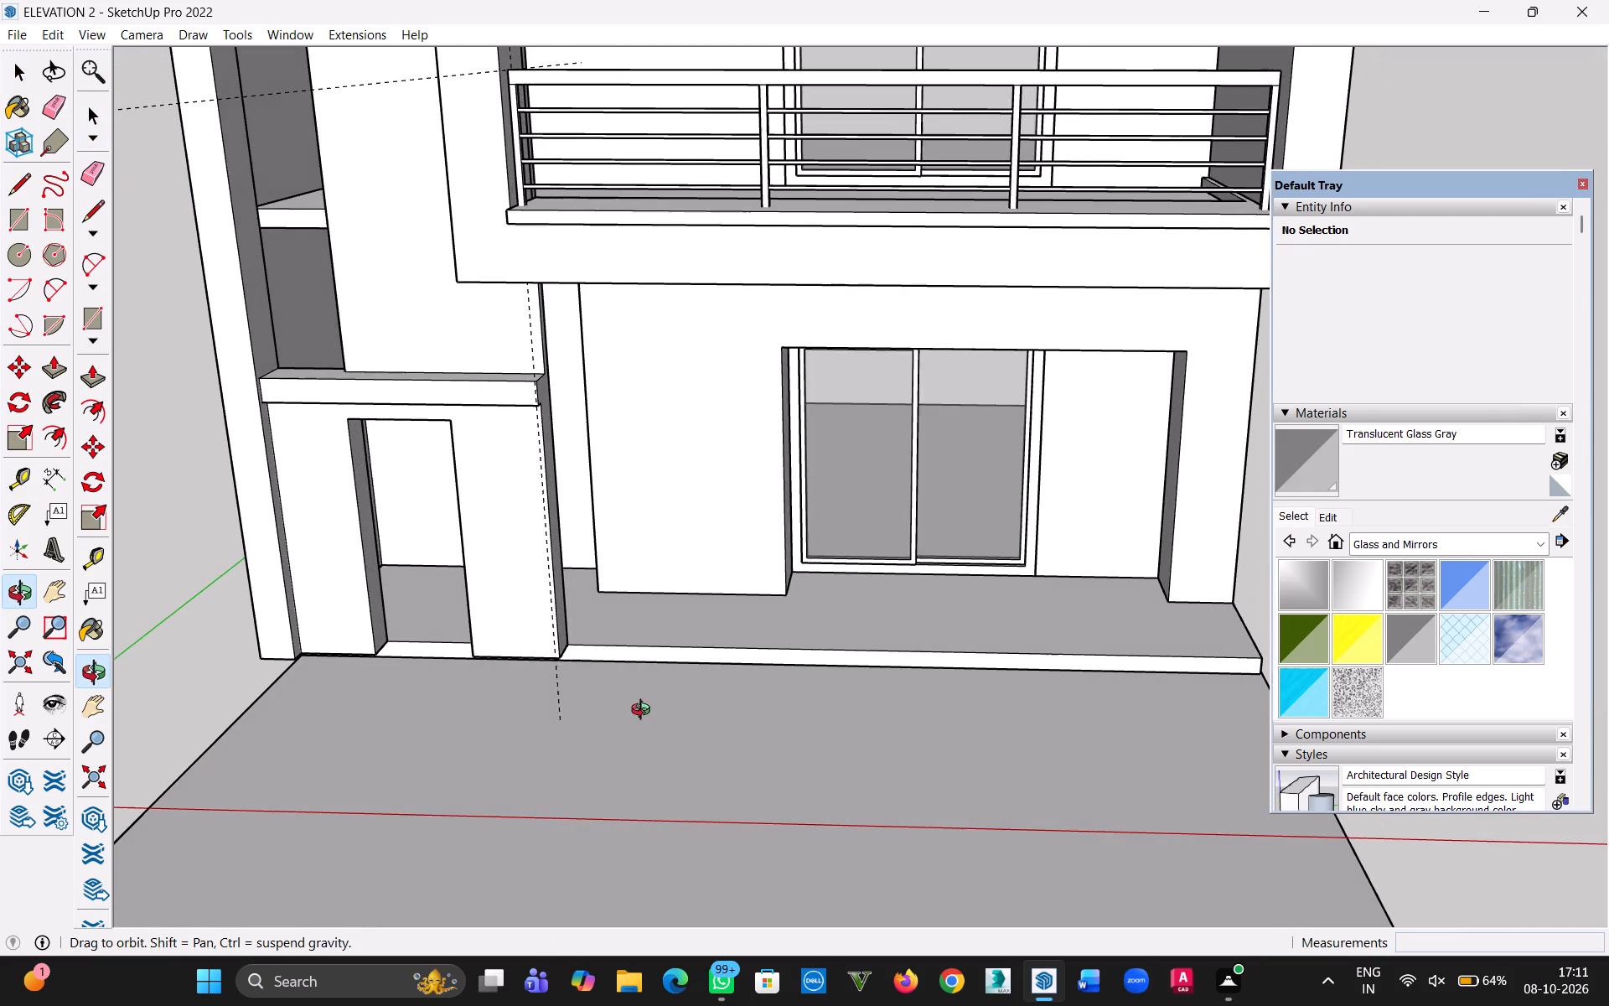
pyautogui.moveTo(644, 712); pyautogui.dragTo(624, 712, button='middle')
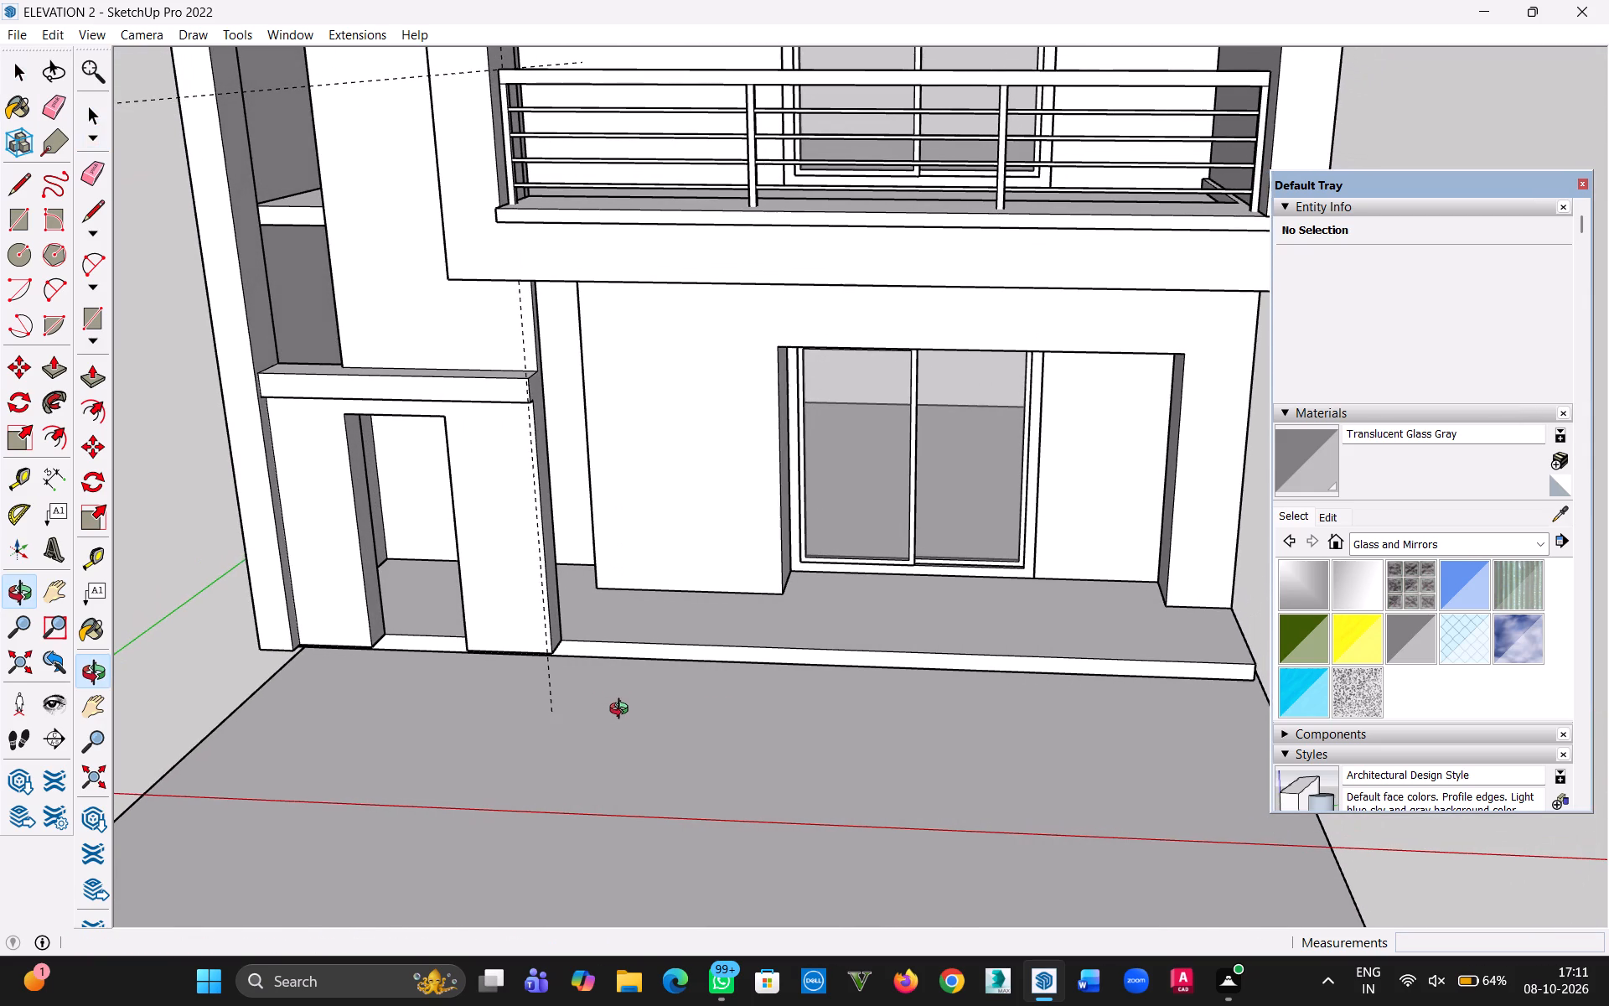
pyautogui.tripleClick(881, 640)
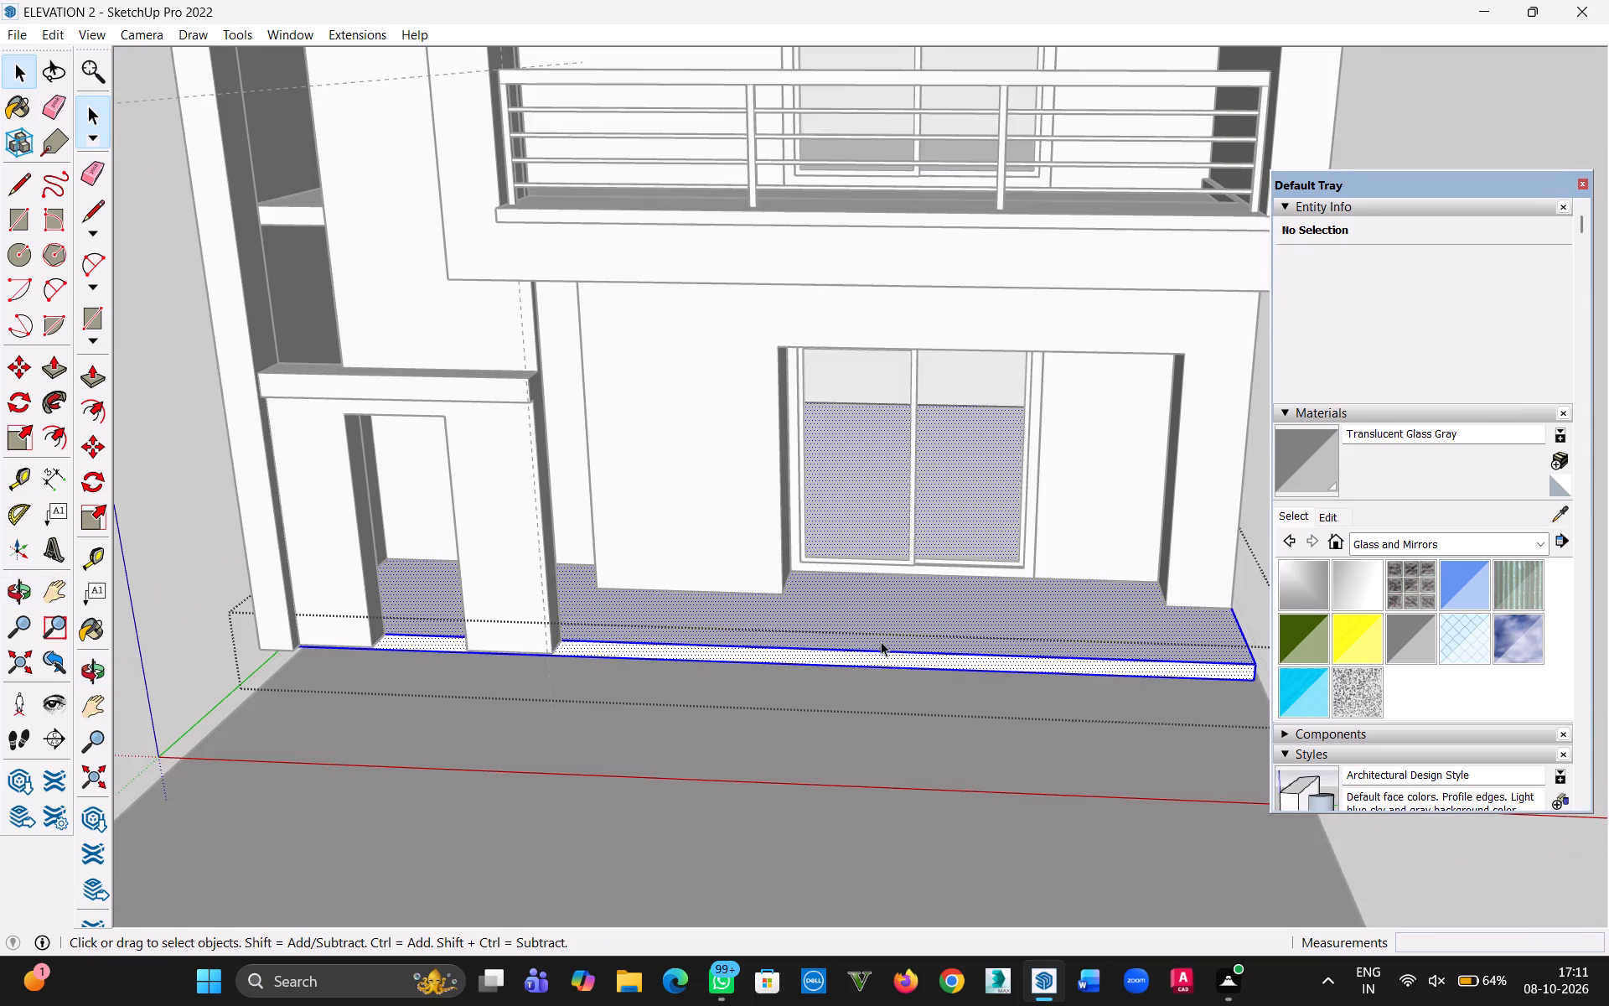
pyautogui.scroll(5, 691, 637)
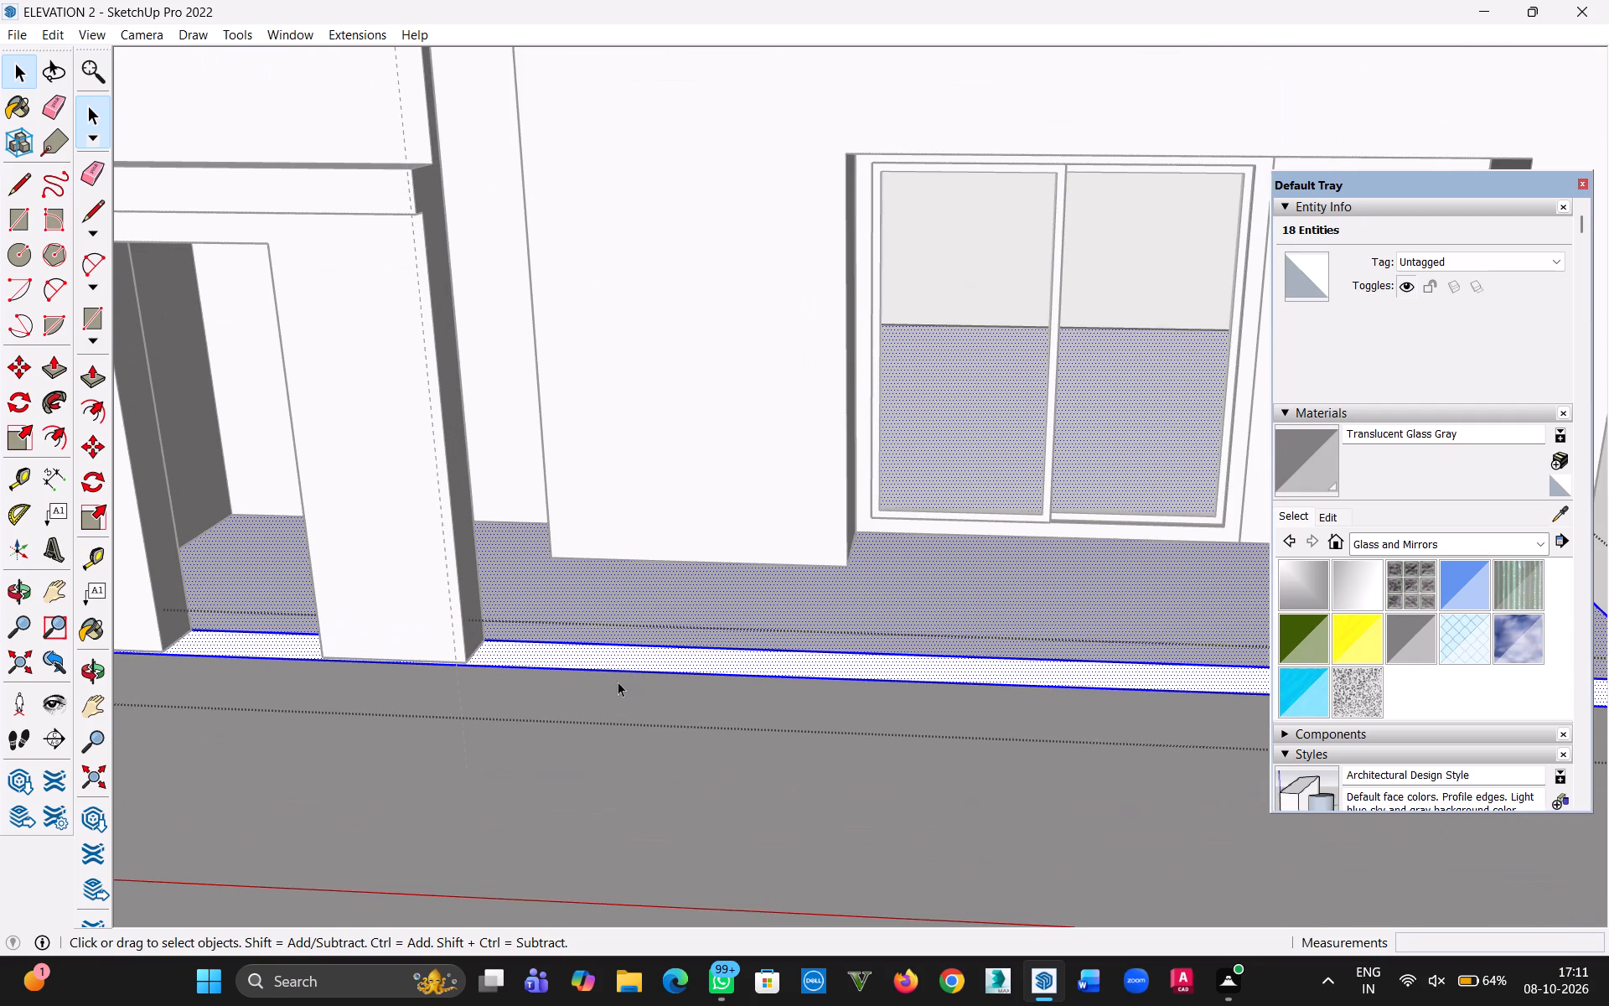
pyautogui.press('l')
pyautogui.click(485, 643)
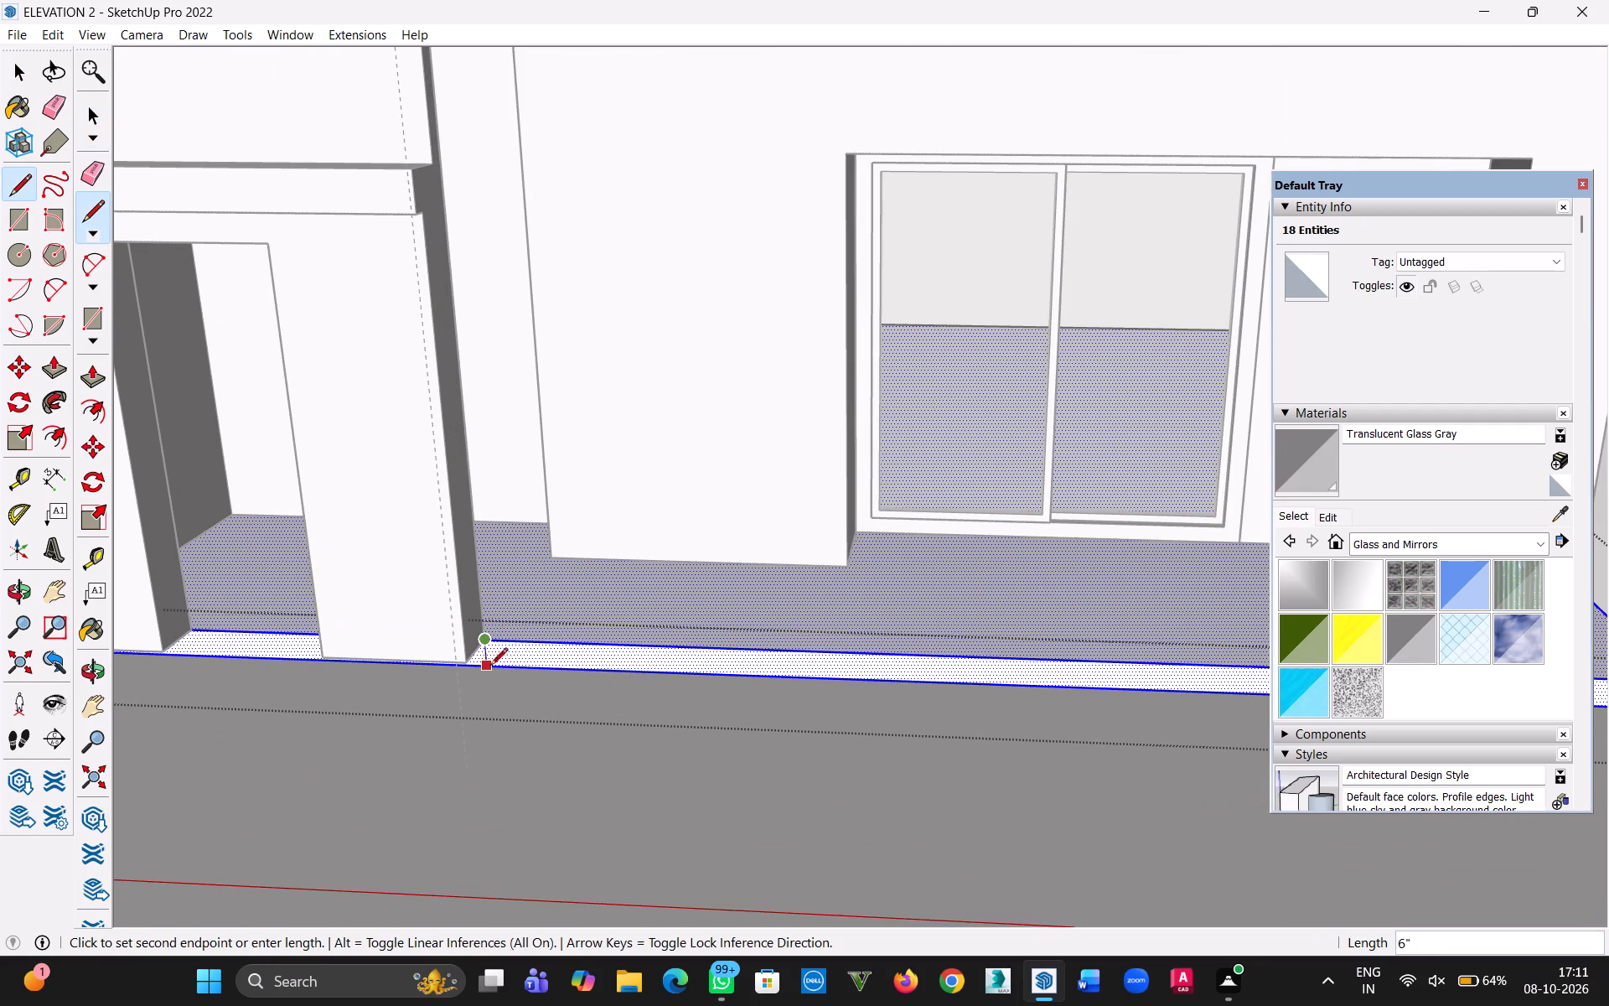
pyautogui.click(490, 667)
# Push the plinth's front face beside the entrance back 4' to the ground-floor wall line, and exit the slab.
pyautogui.press('p')
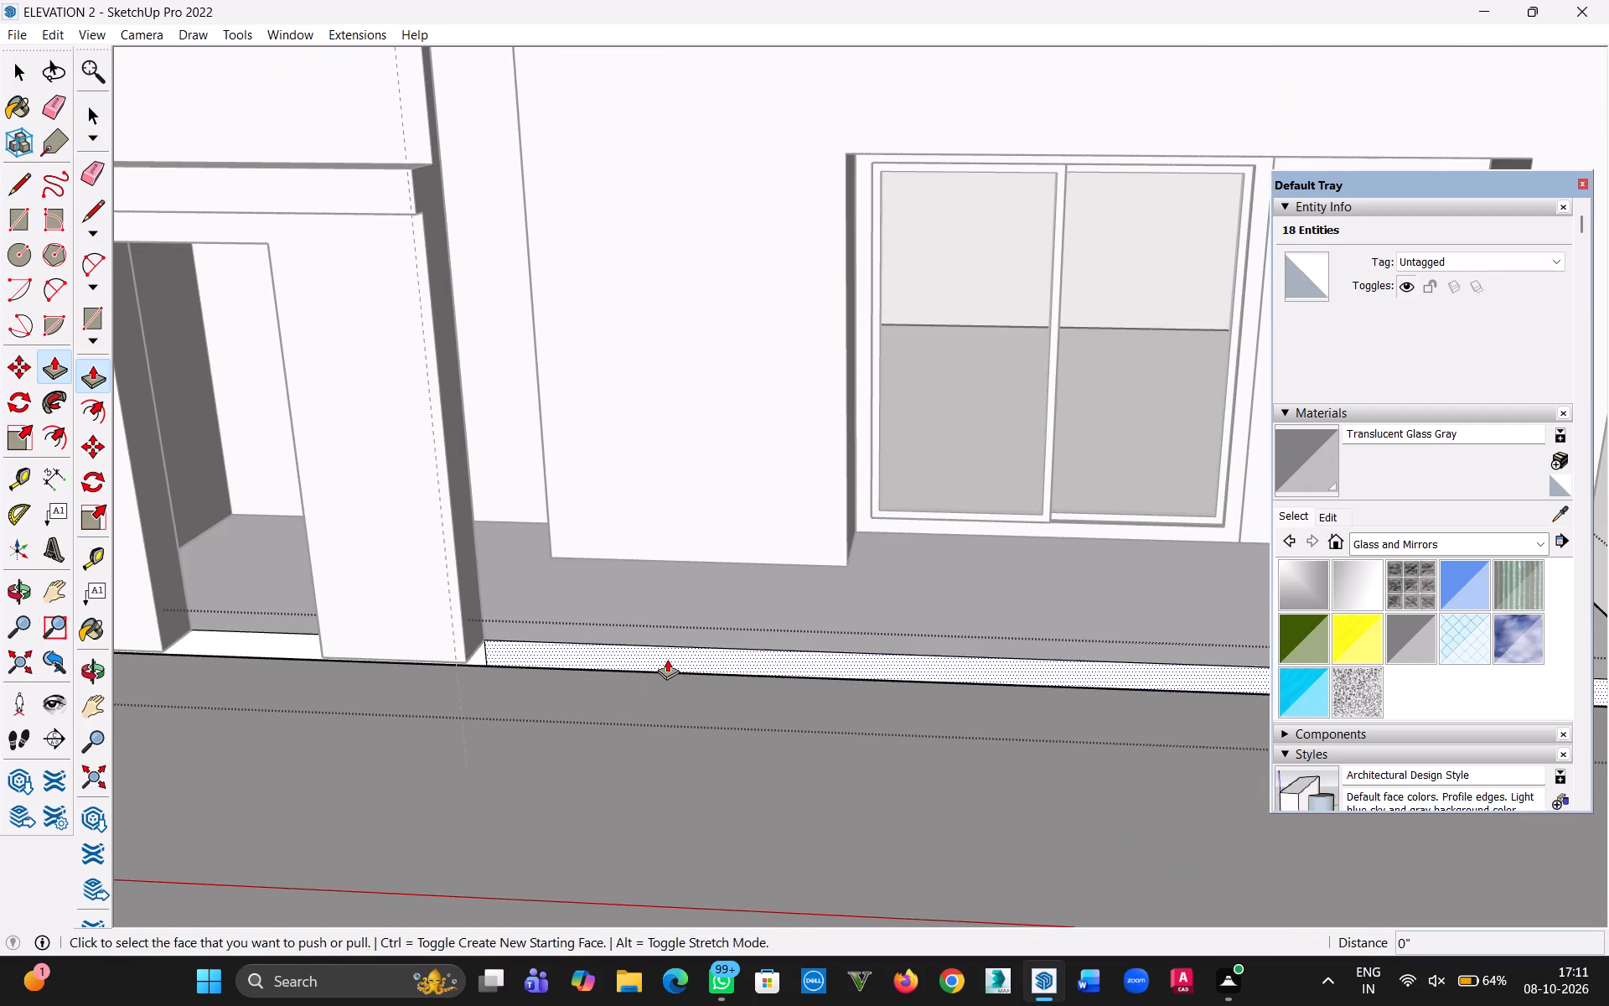
pyautogui.click(666, 659)
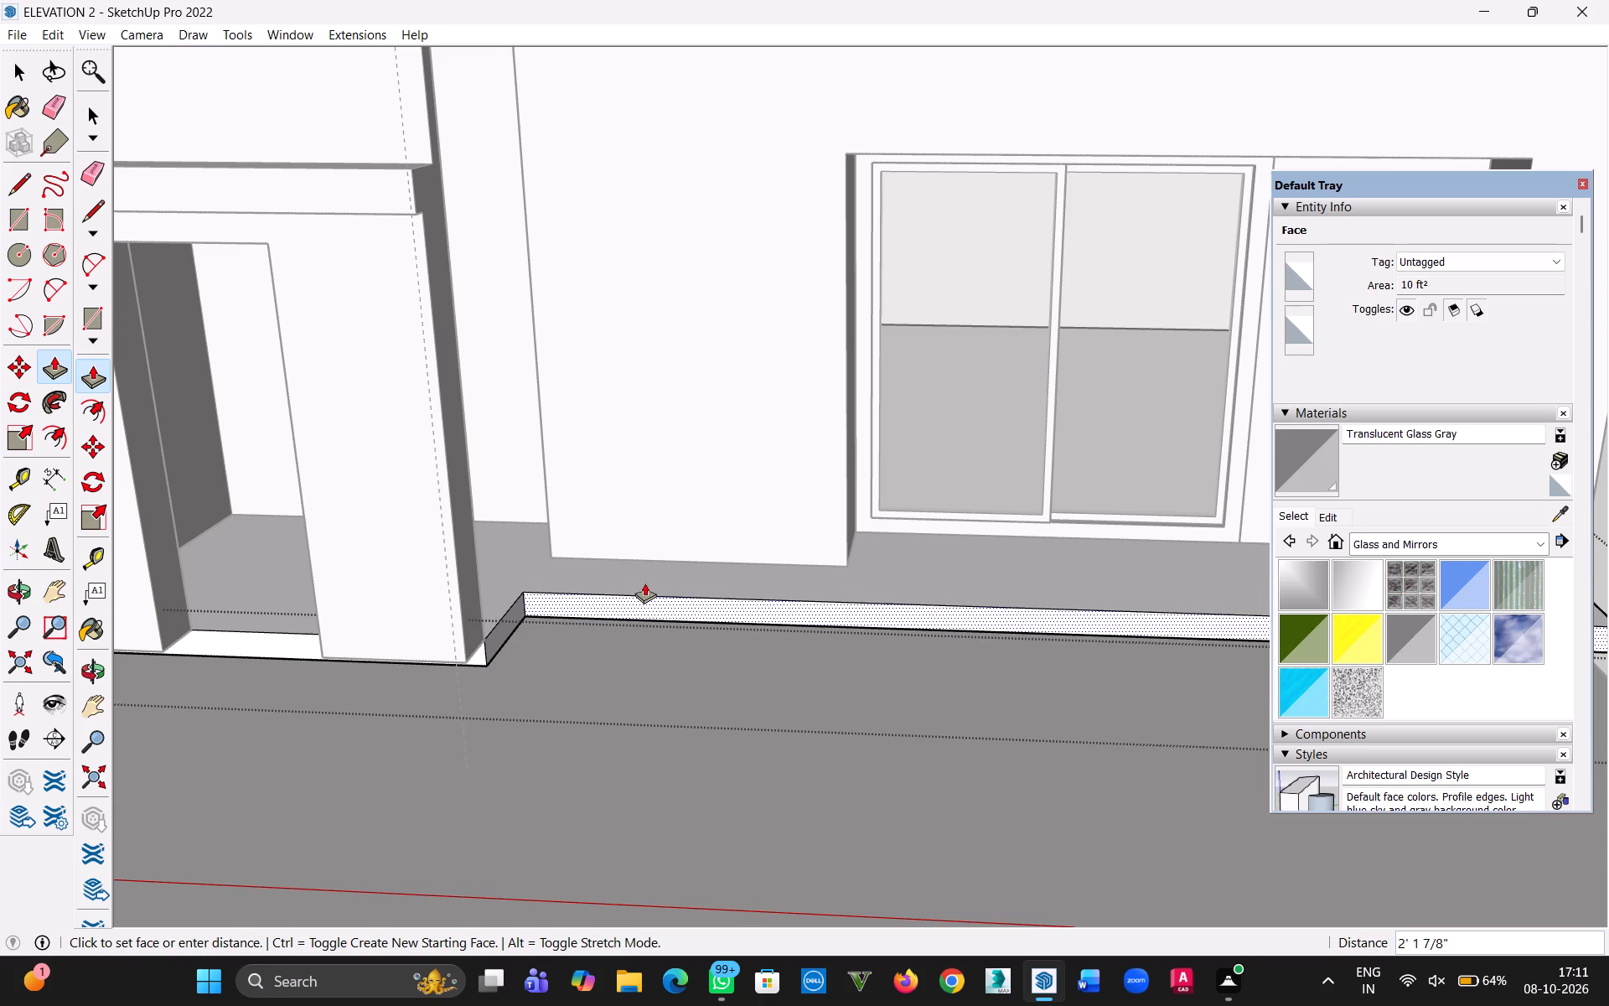
pyautogui.click(664, 541)
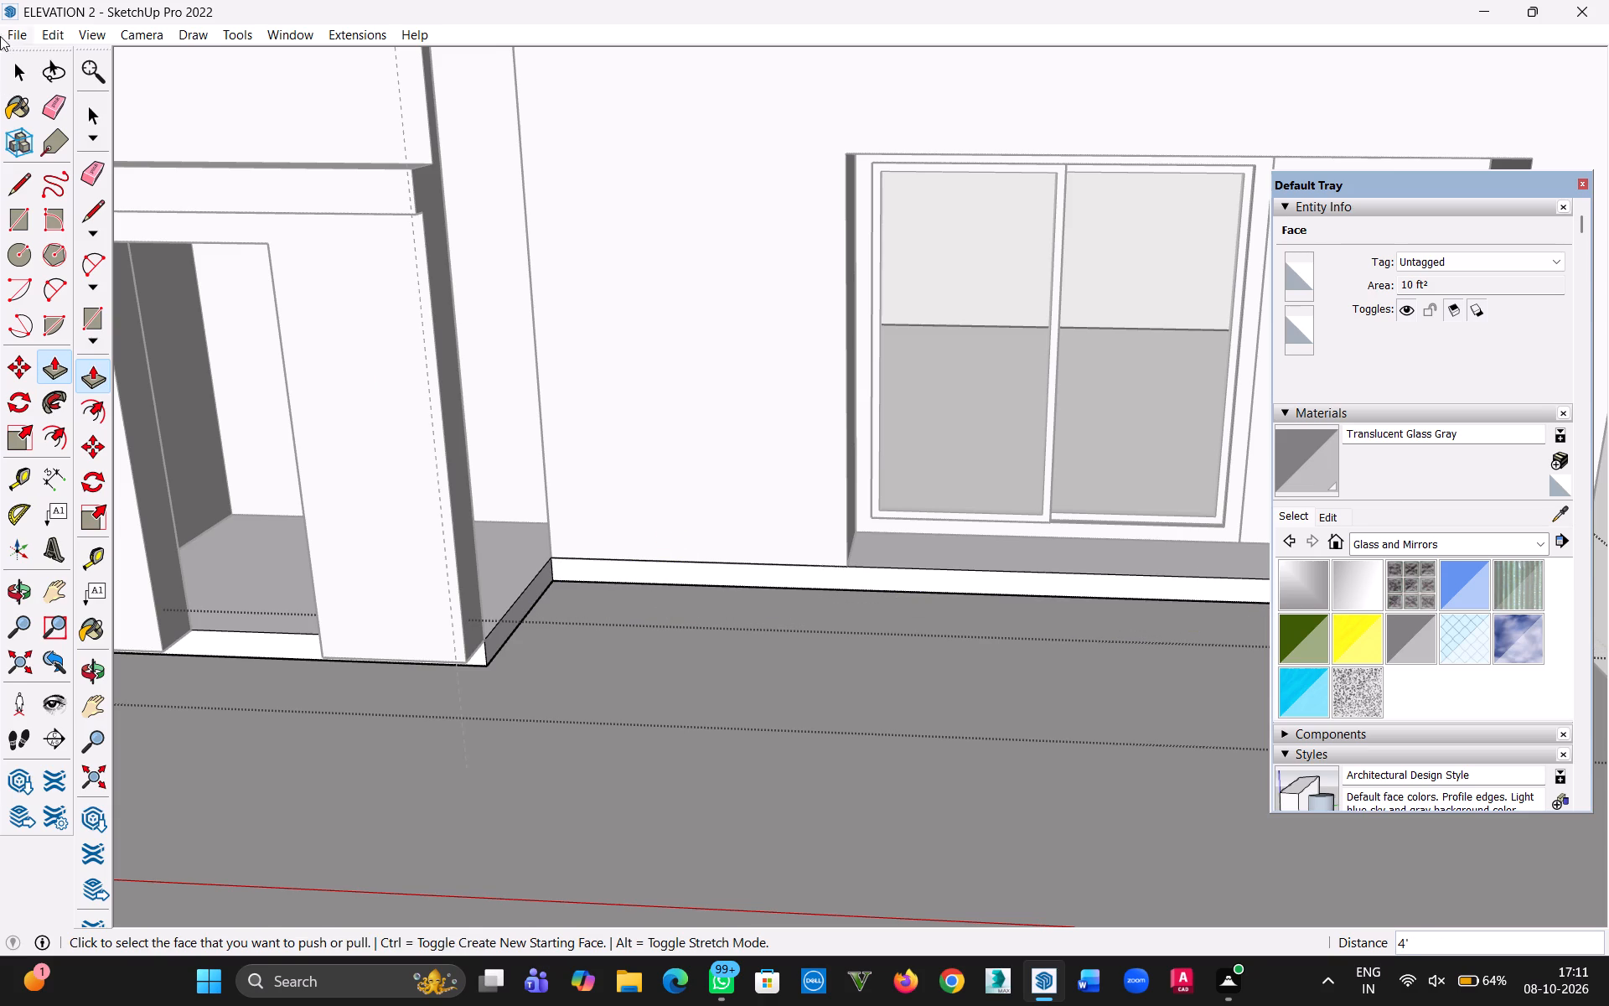
pyautogui.click(16, 70)
pyautogui.click(675, 696)
pyautogui.doubleClick(666, 688)
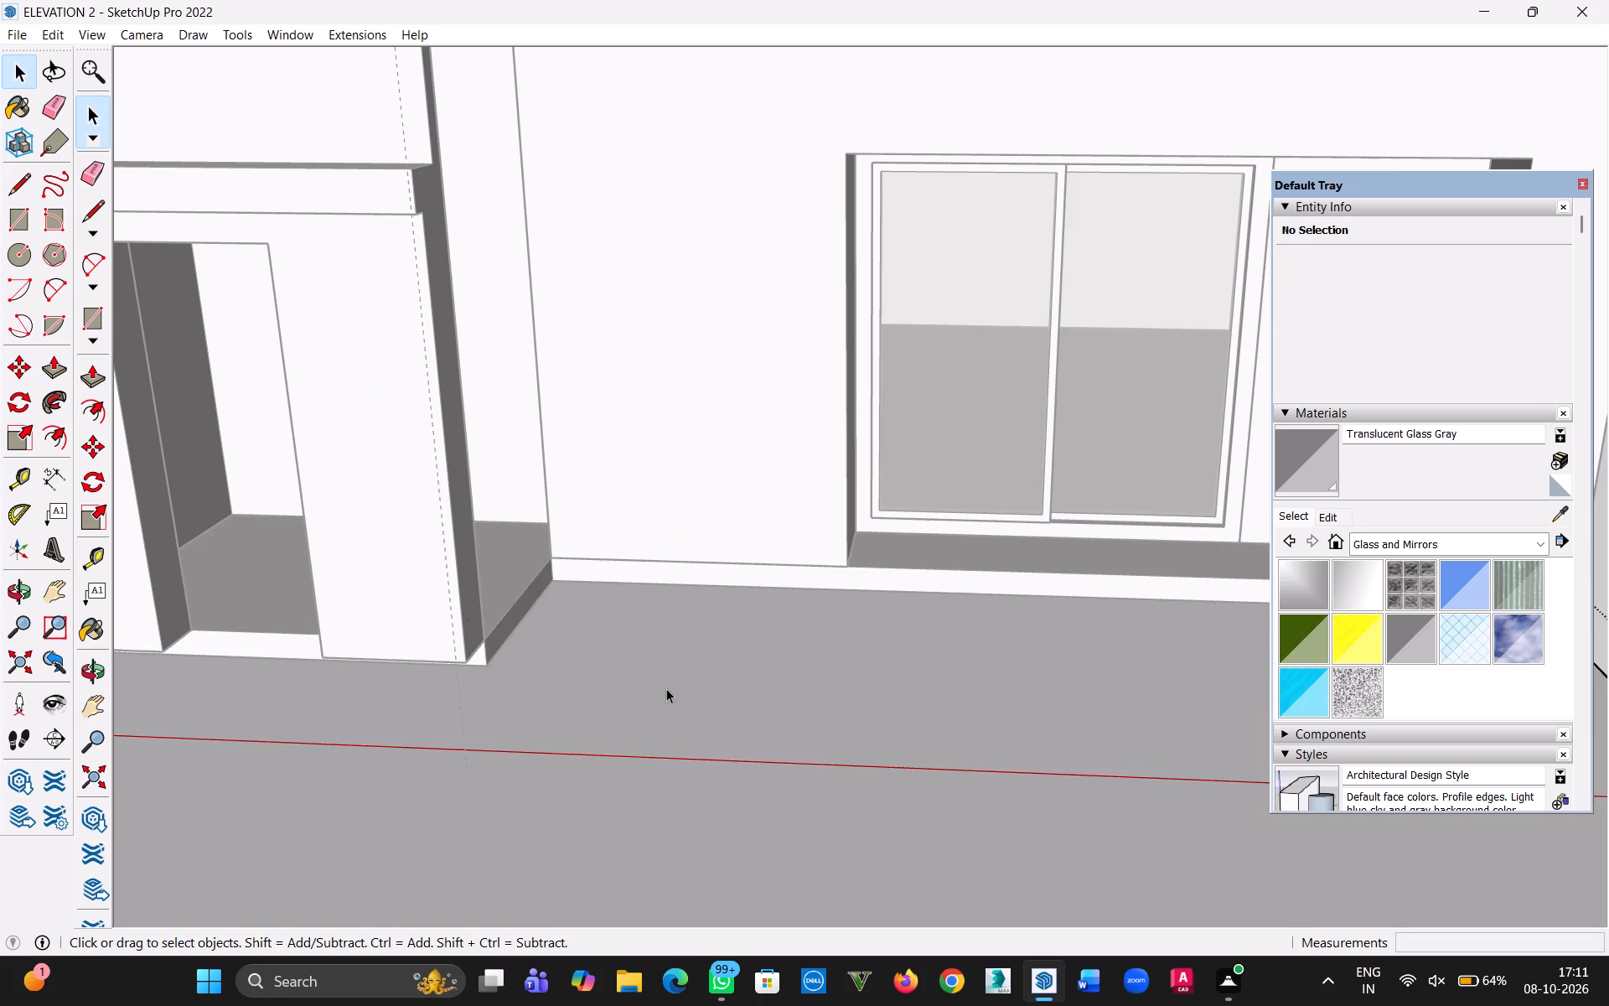
pyautogui.scroll(-15, 665, 686)
pyautogui.click(401, 557)
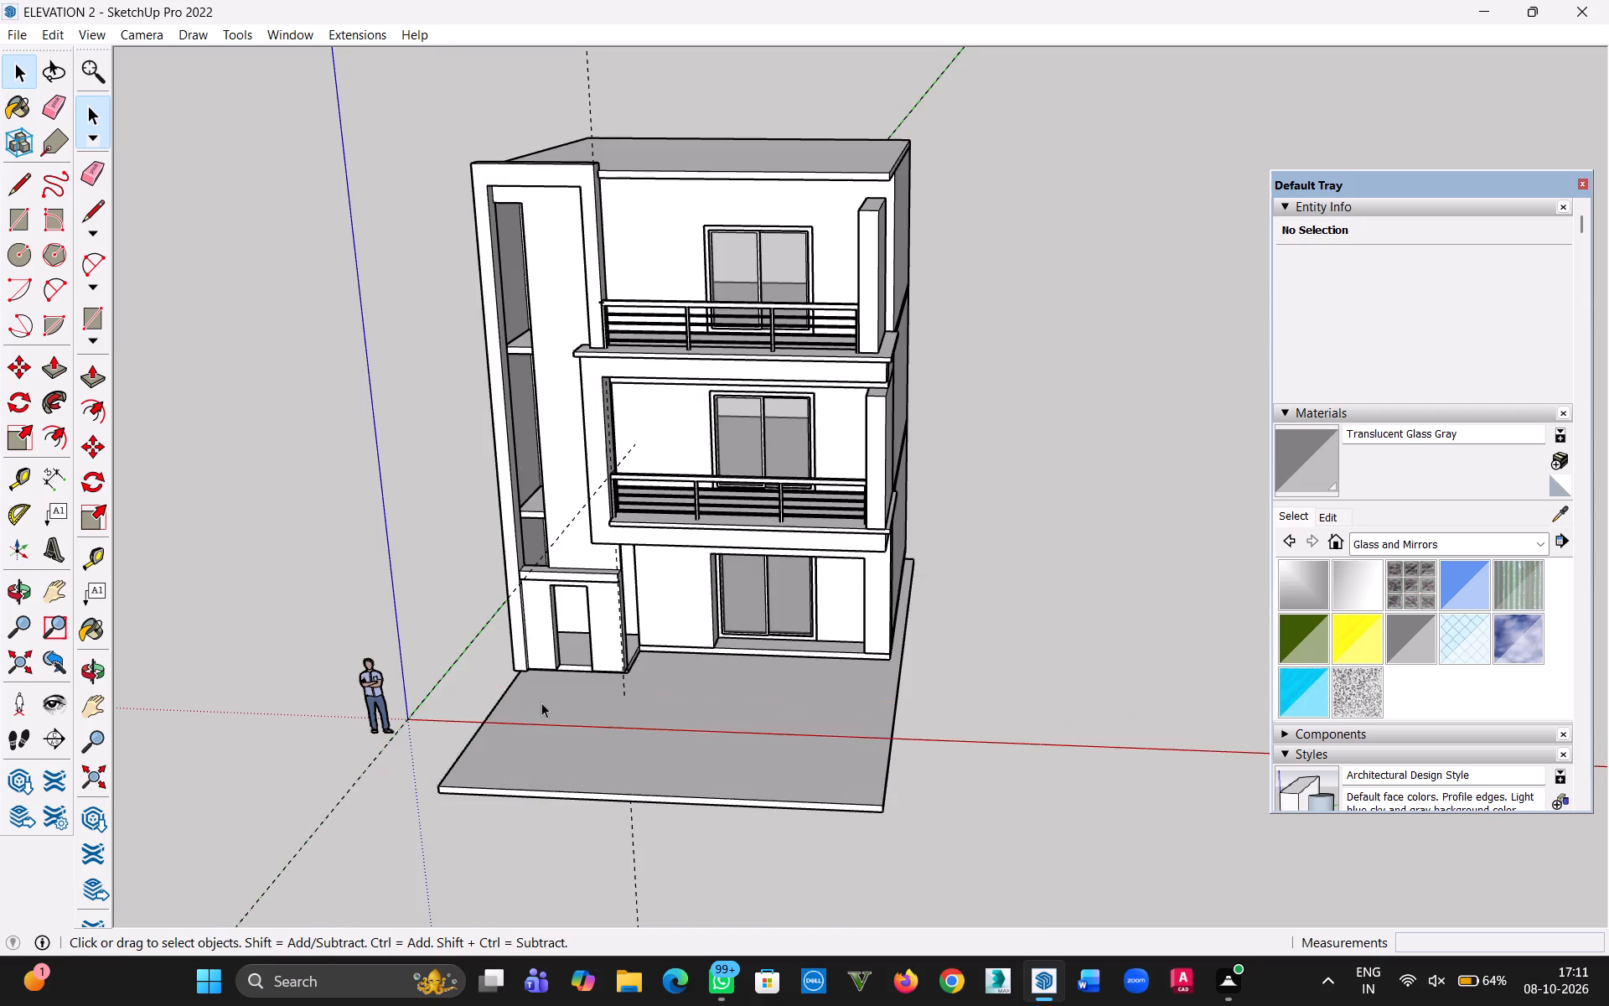
# Examine the entrance block's base and the recessed plinth from the front and from low down.
pyautogui.moveTo(544, 703); pyautogui.dragTo(764, 774, button='middle')
pyautogui.middleClick(764, 774)
pyautogui.moveTo(751, 774); pyautogui.dragTo(706, 778, button='middle')
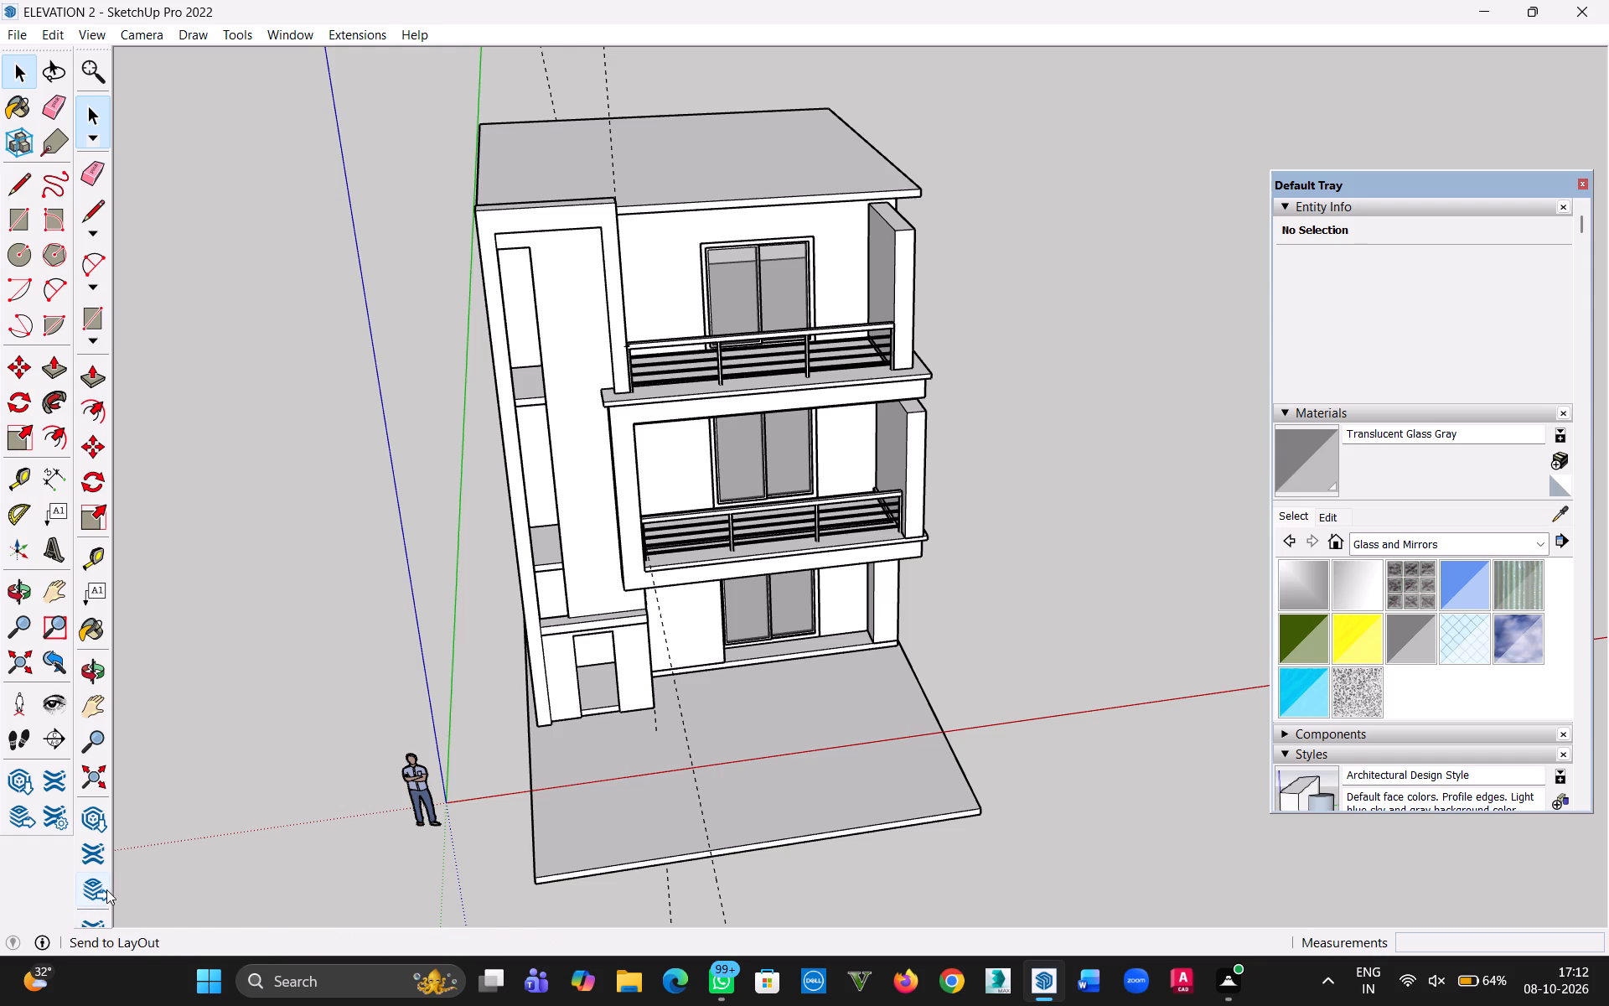
pyautogui.moveTo(511, 836); pyautogui.dragTo(556, 591, button='middle')
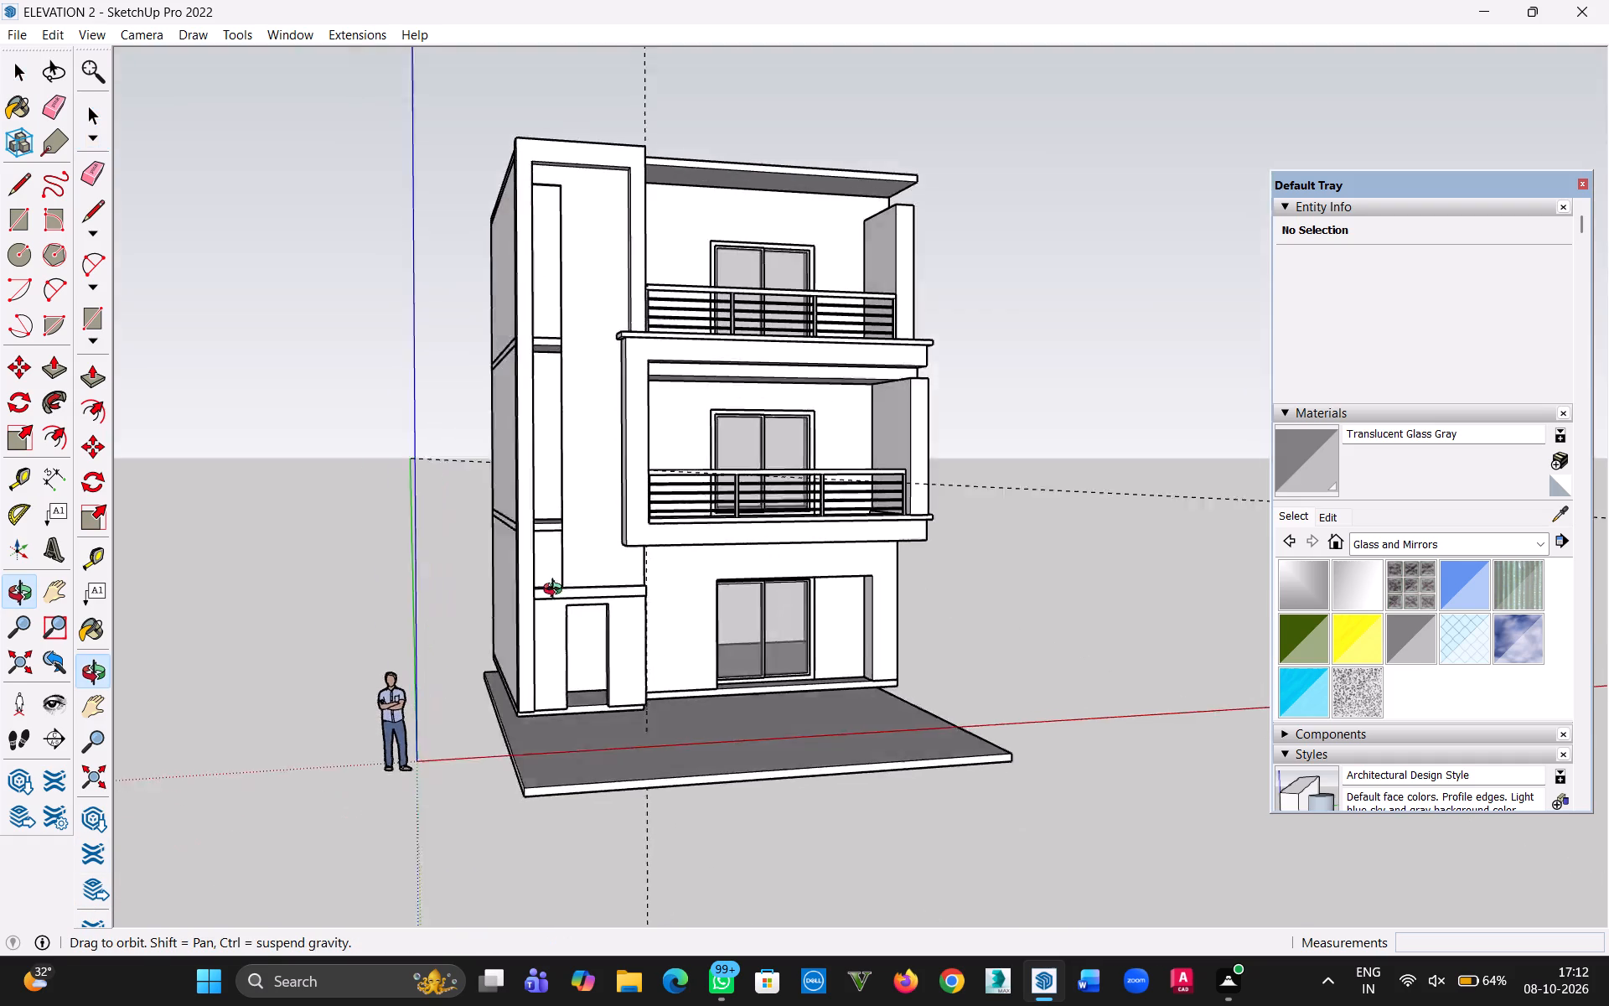
pyautogui.moveTo(556, 591); pyautogui.dragTo(505, 526, button='middle')
pyautogui.scroll(12, 507, 678)
pyautogui.moveTo(533, 714); pyautogui.dragTo(534, 714, button='middle')
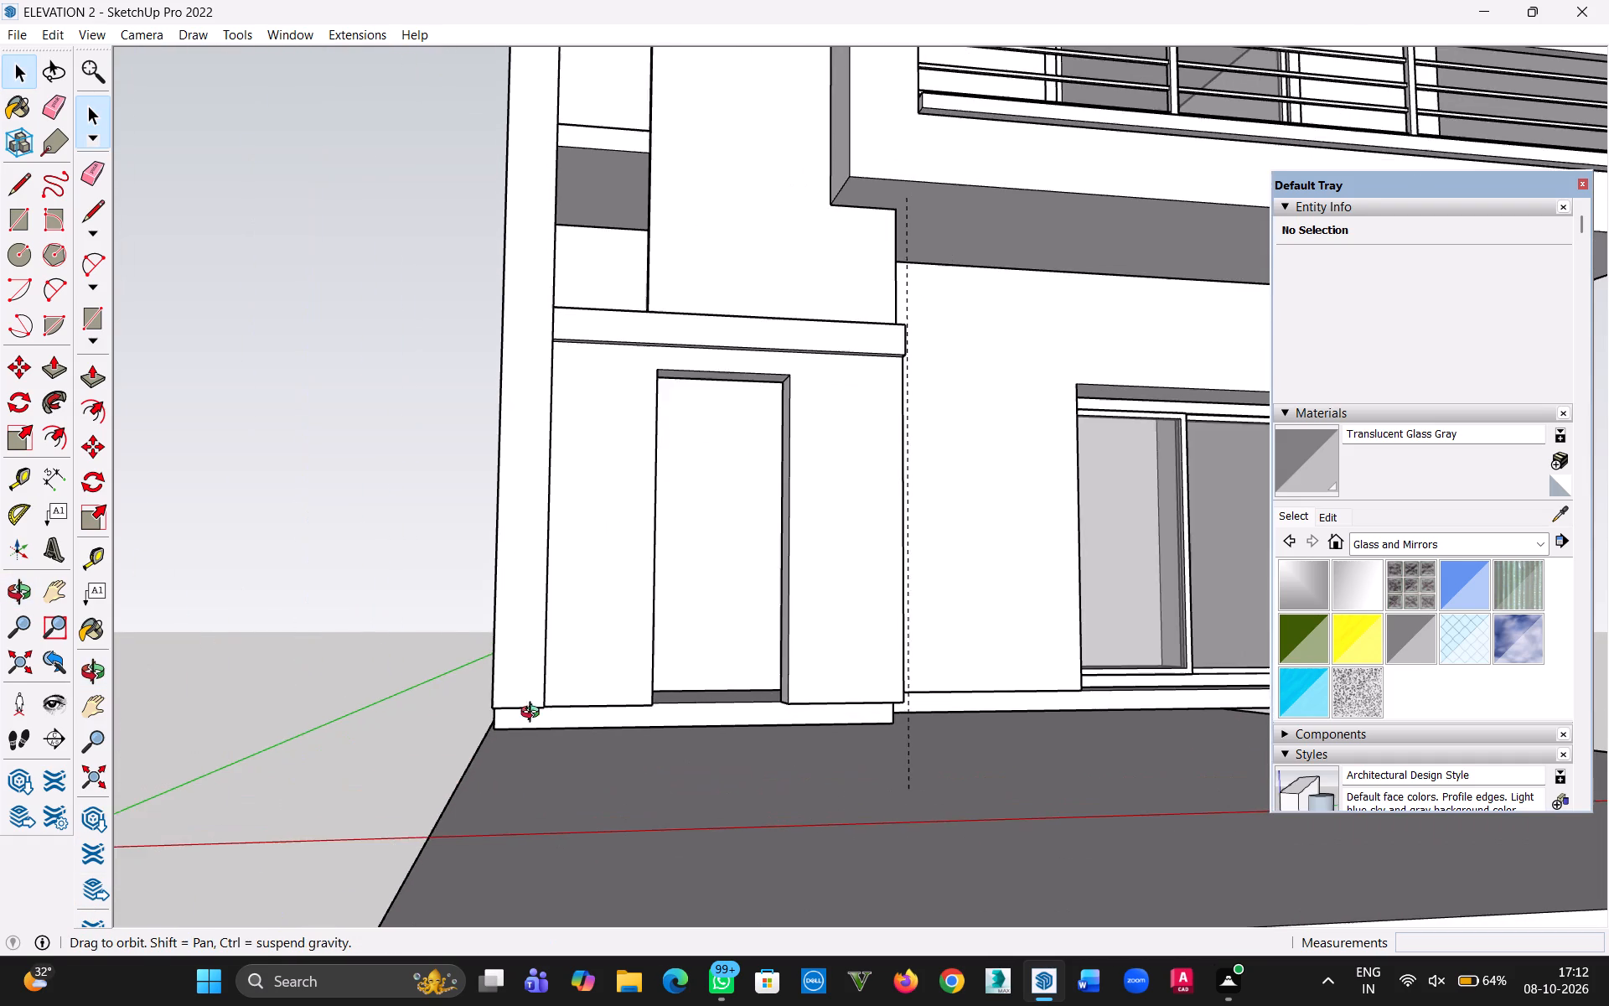
pyautogui.moveTo(534, 714); pyautogui.dragTo(530, 687, button='middle')
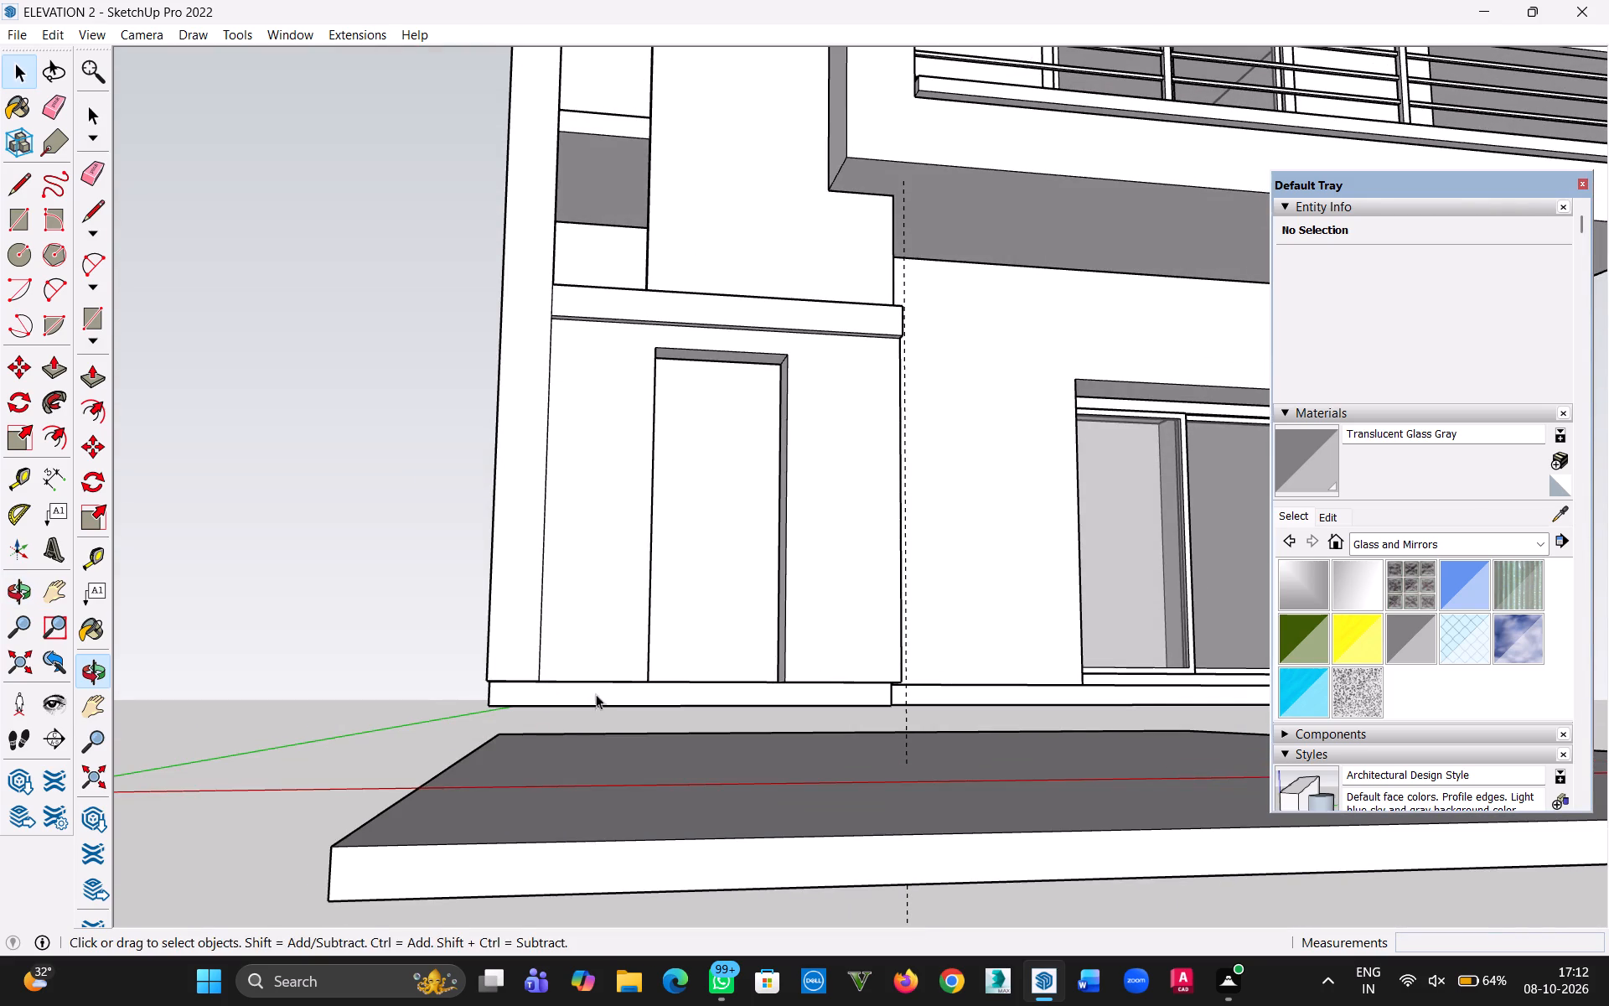
# Open the entrance block for editing and pull the corner pillar's bottom face down 1' 9" to the ground slab.
pyautogui.press('h')
pyautogui.moveTo(618, 739); pyautogui.dragTo(621, 1001)
pyautogui.moveTo(663, 921); pyautogui.dragTo(668, 768, button='middle')
pyautogui.moveTo(688, 803); pyautogui.dragTo(696, 721, button='middle')
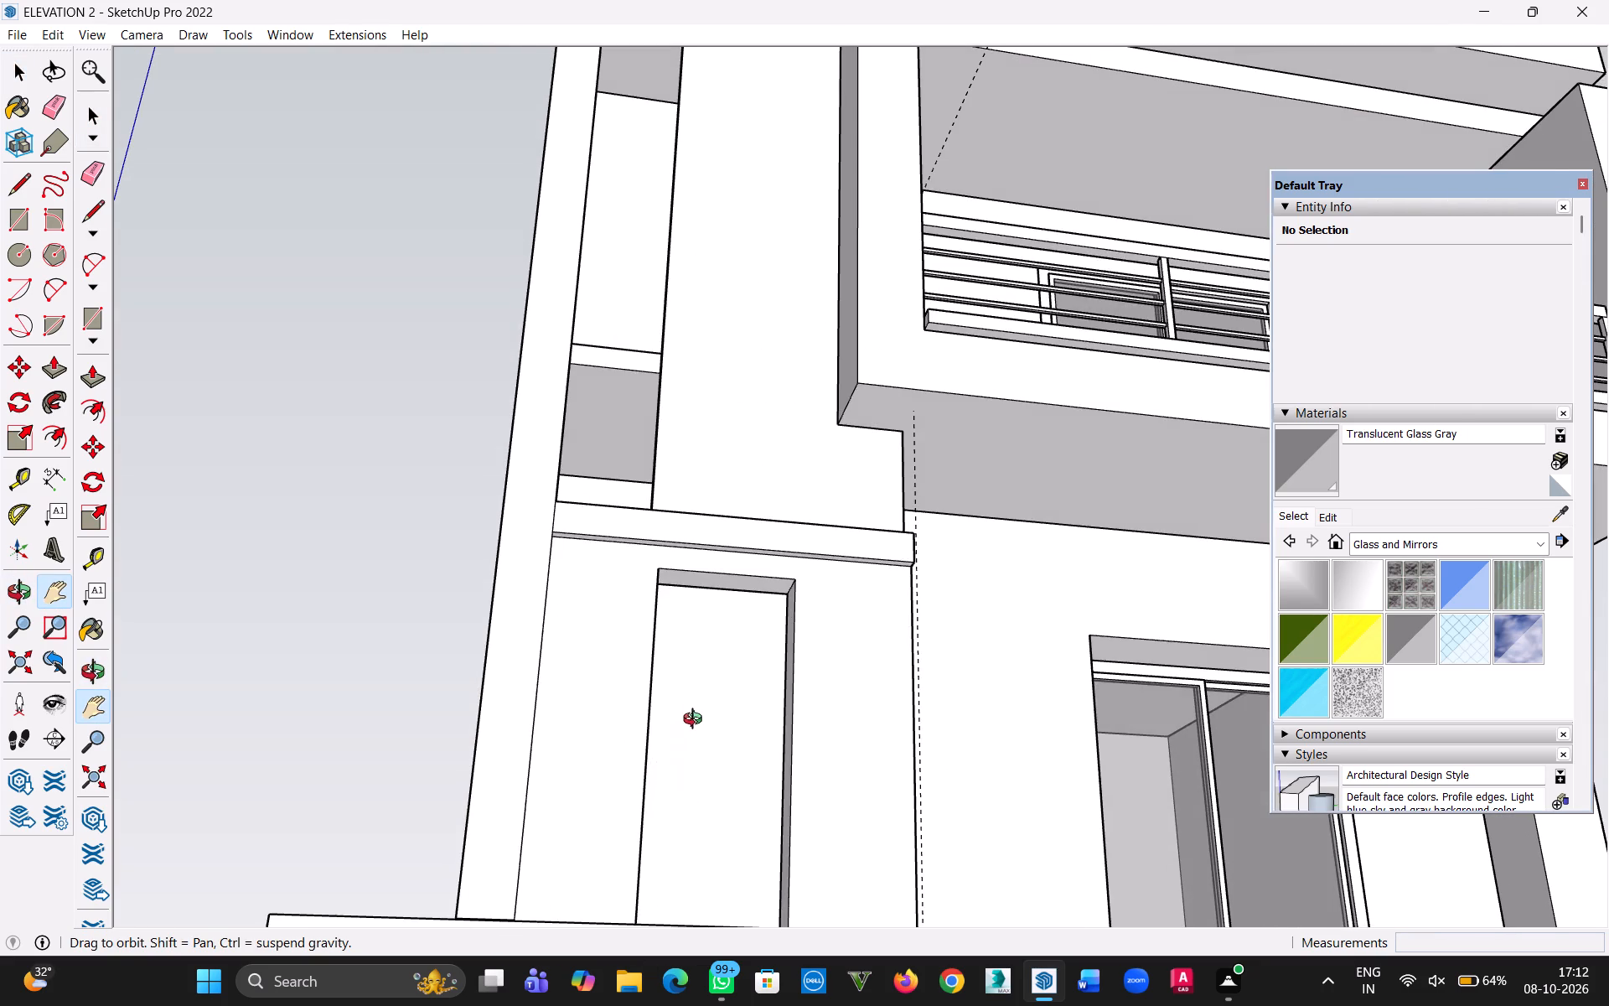
pyautogui.moveTo(696, 721); pyautogui.dragTo(851, 765, button='middle')
pyautogui.scroll(2, 794, 819)
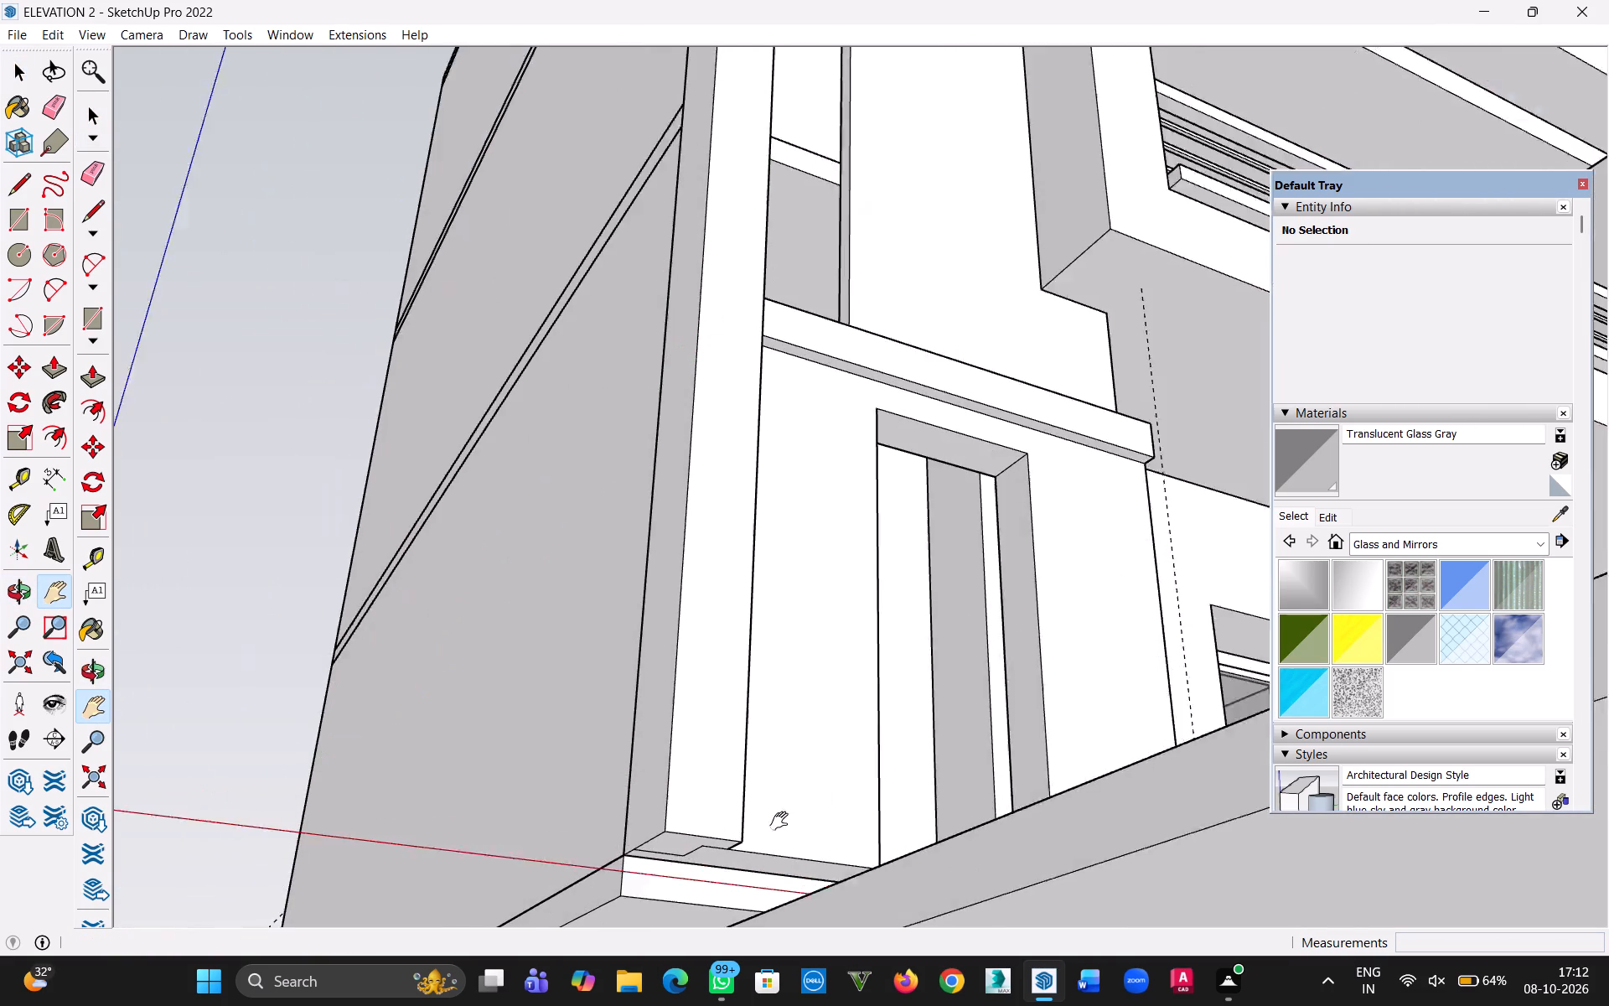
pyautogui.scroll(5, 783, 822)
pyautogui.press('Escape')
pyautogui.press('Escape')
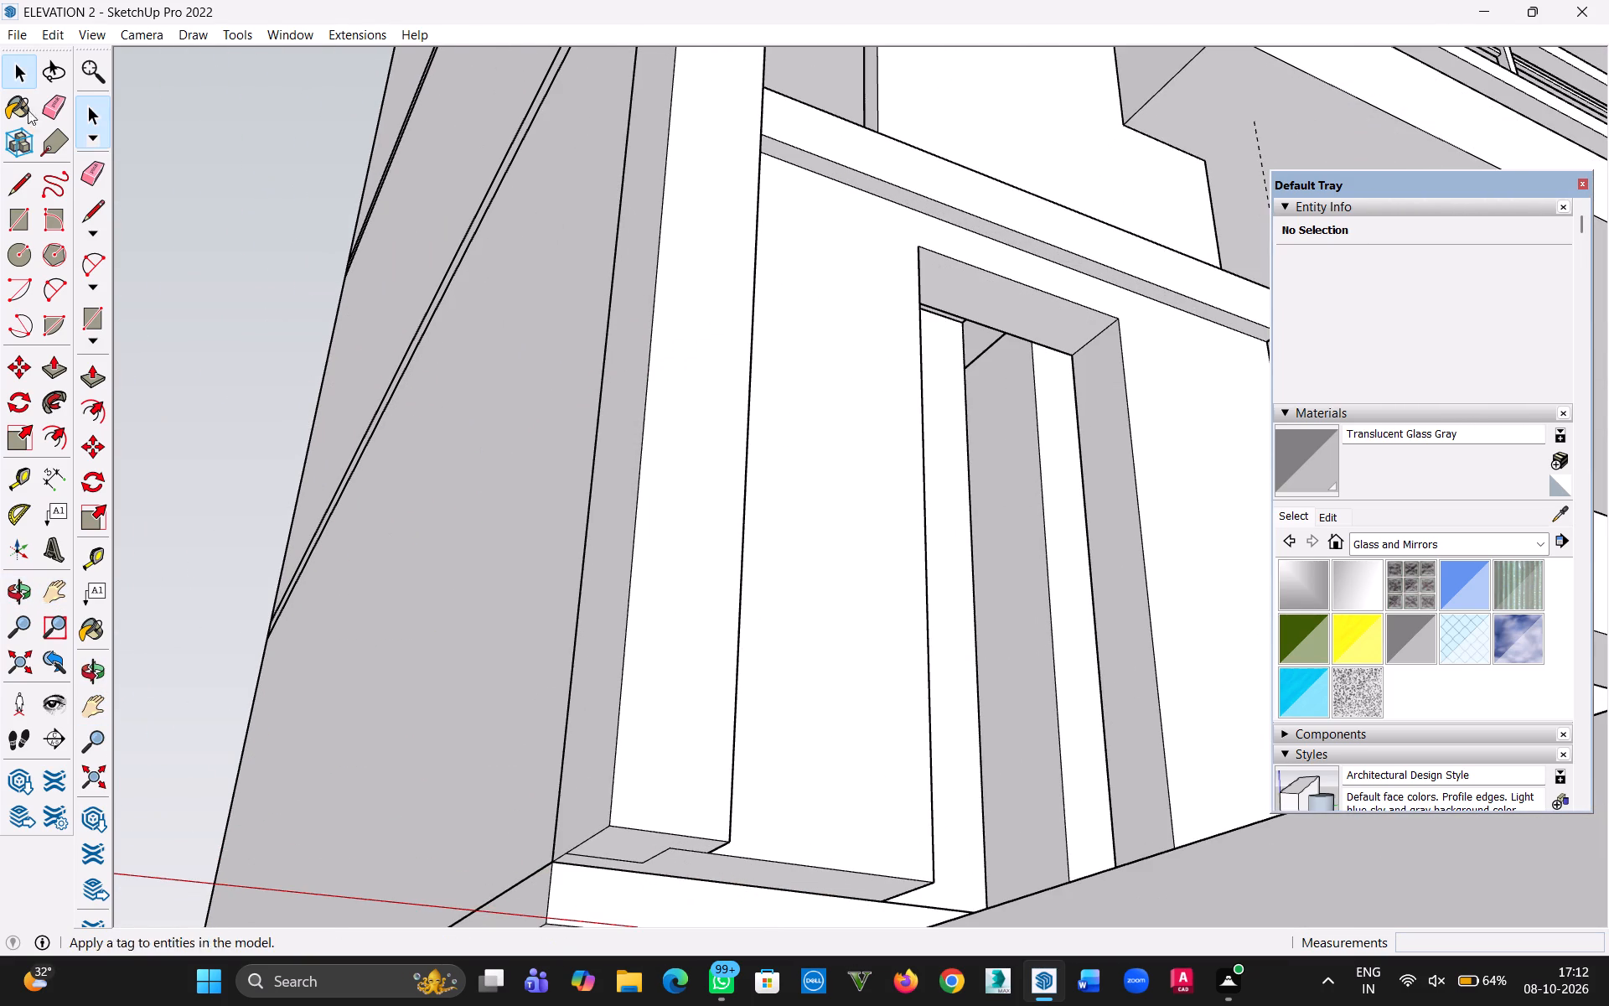
pyautogui.press('p')
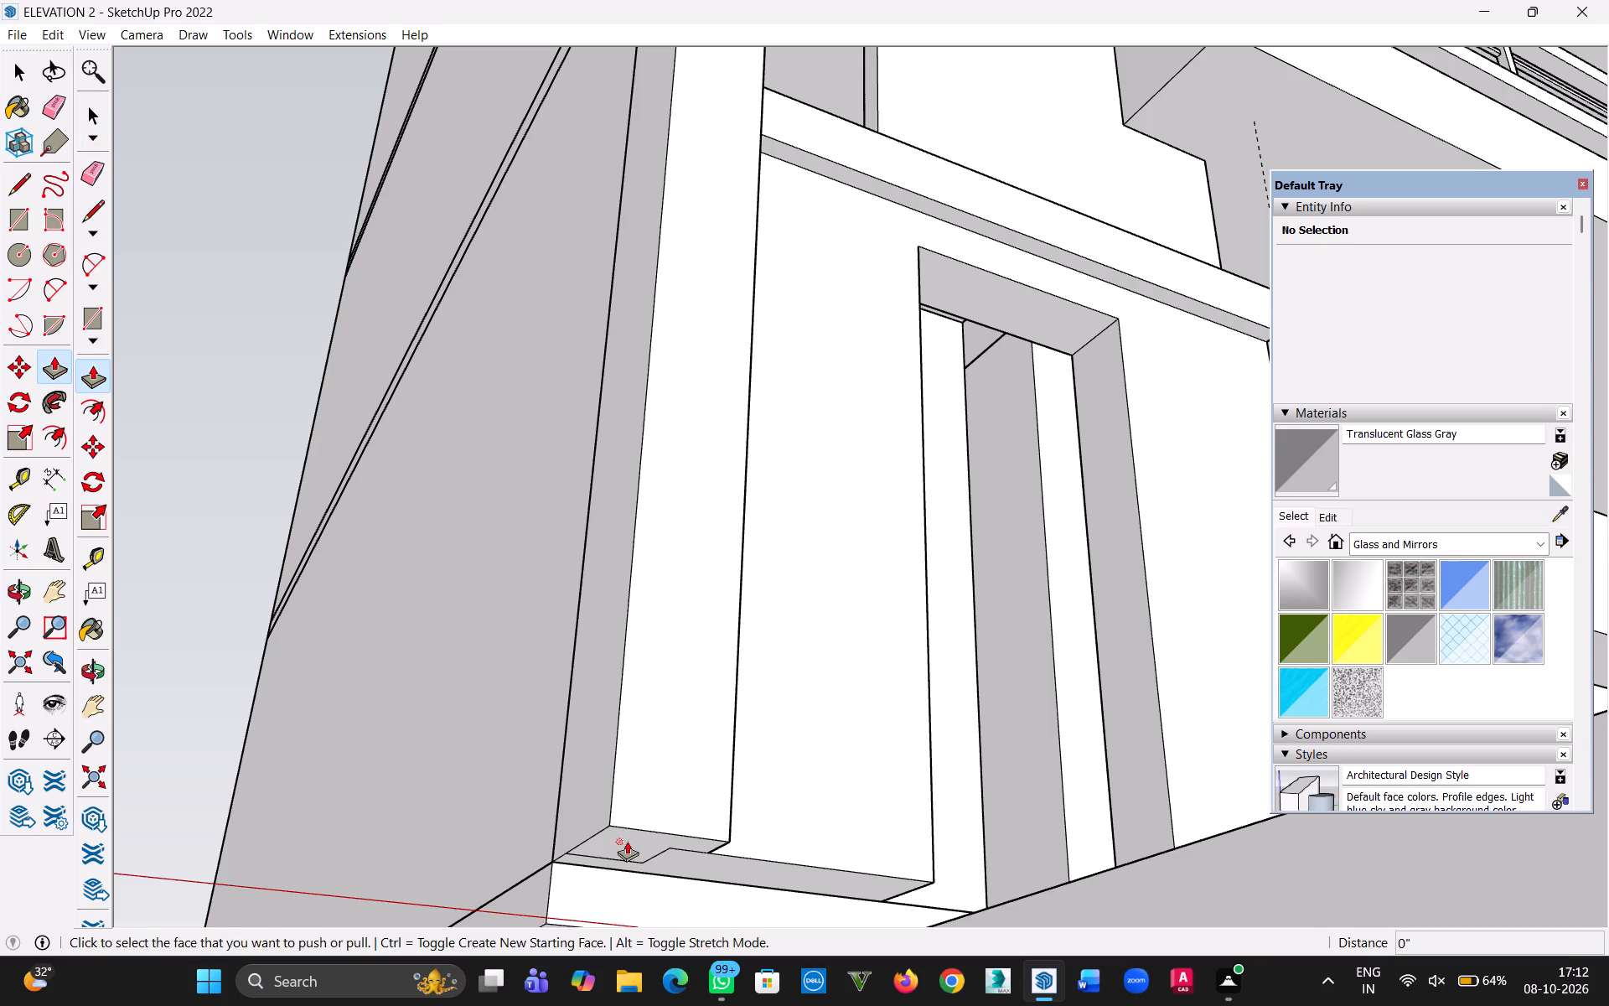
pyautogui.click(17, 75)
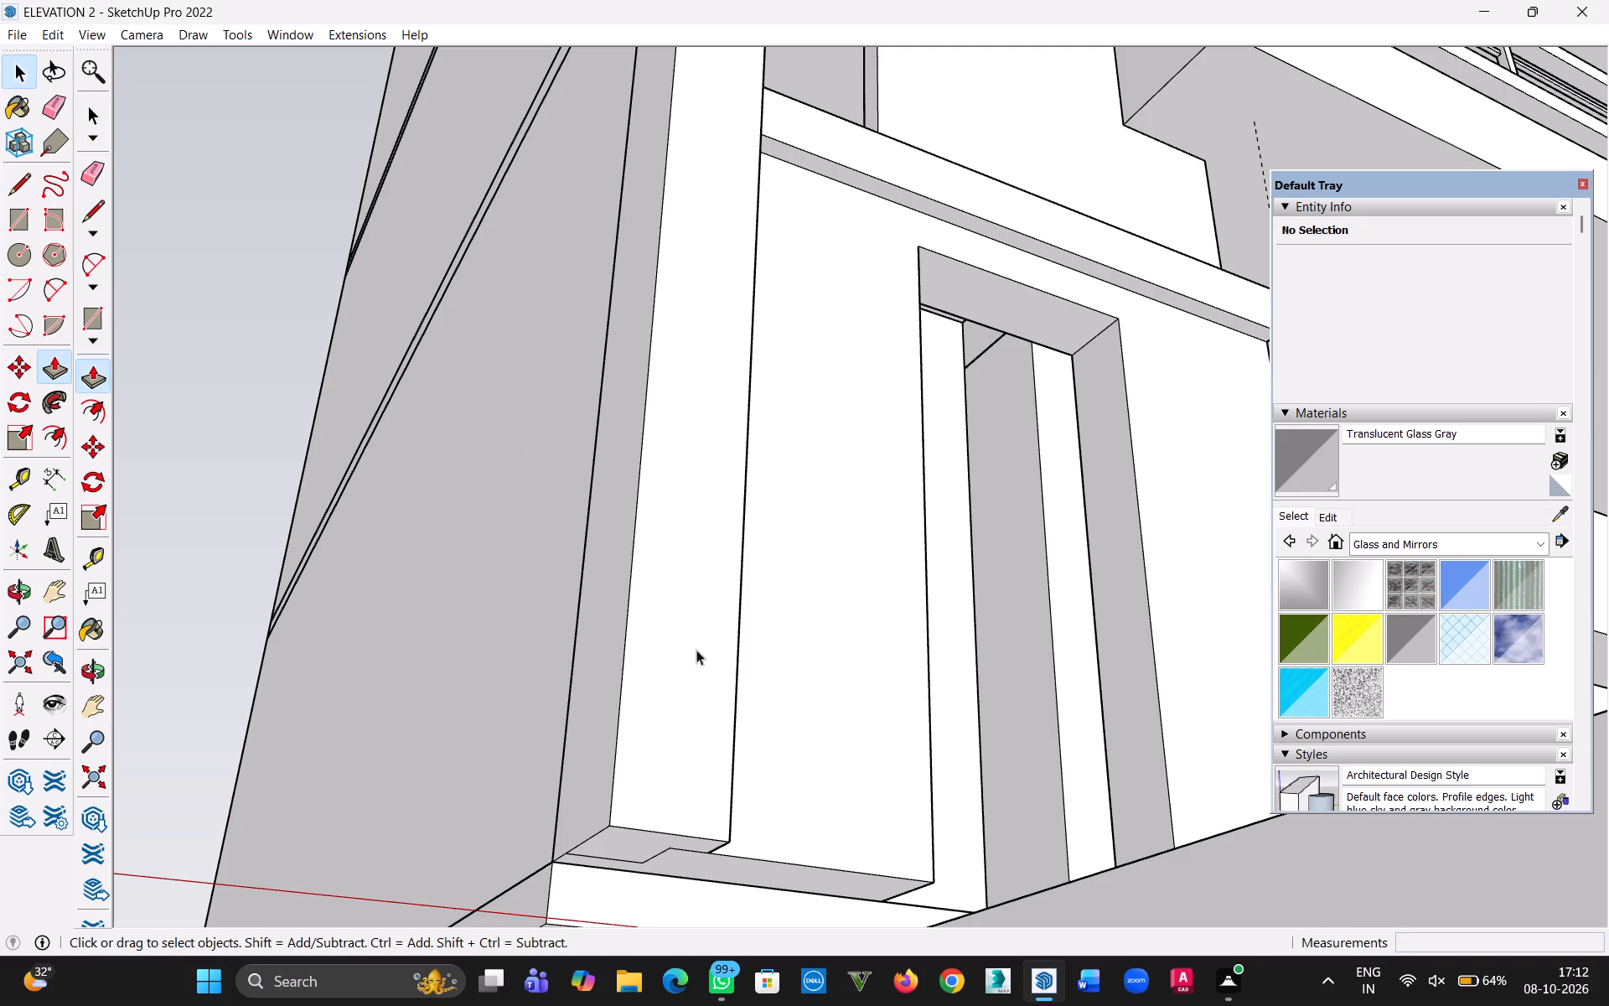
pyautogui.doubleClick(696, 650)
pyautogui.press('p')
pyautogui.click(644, 847)
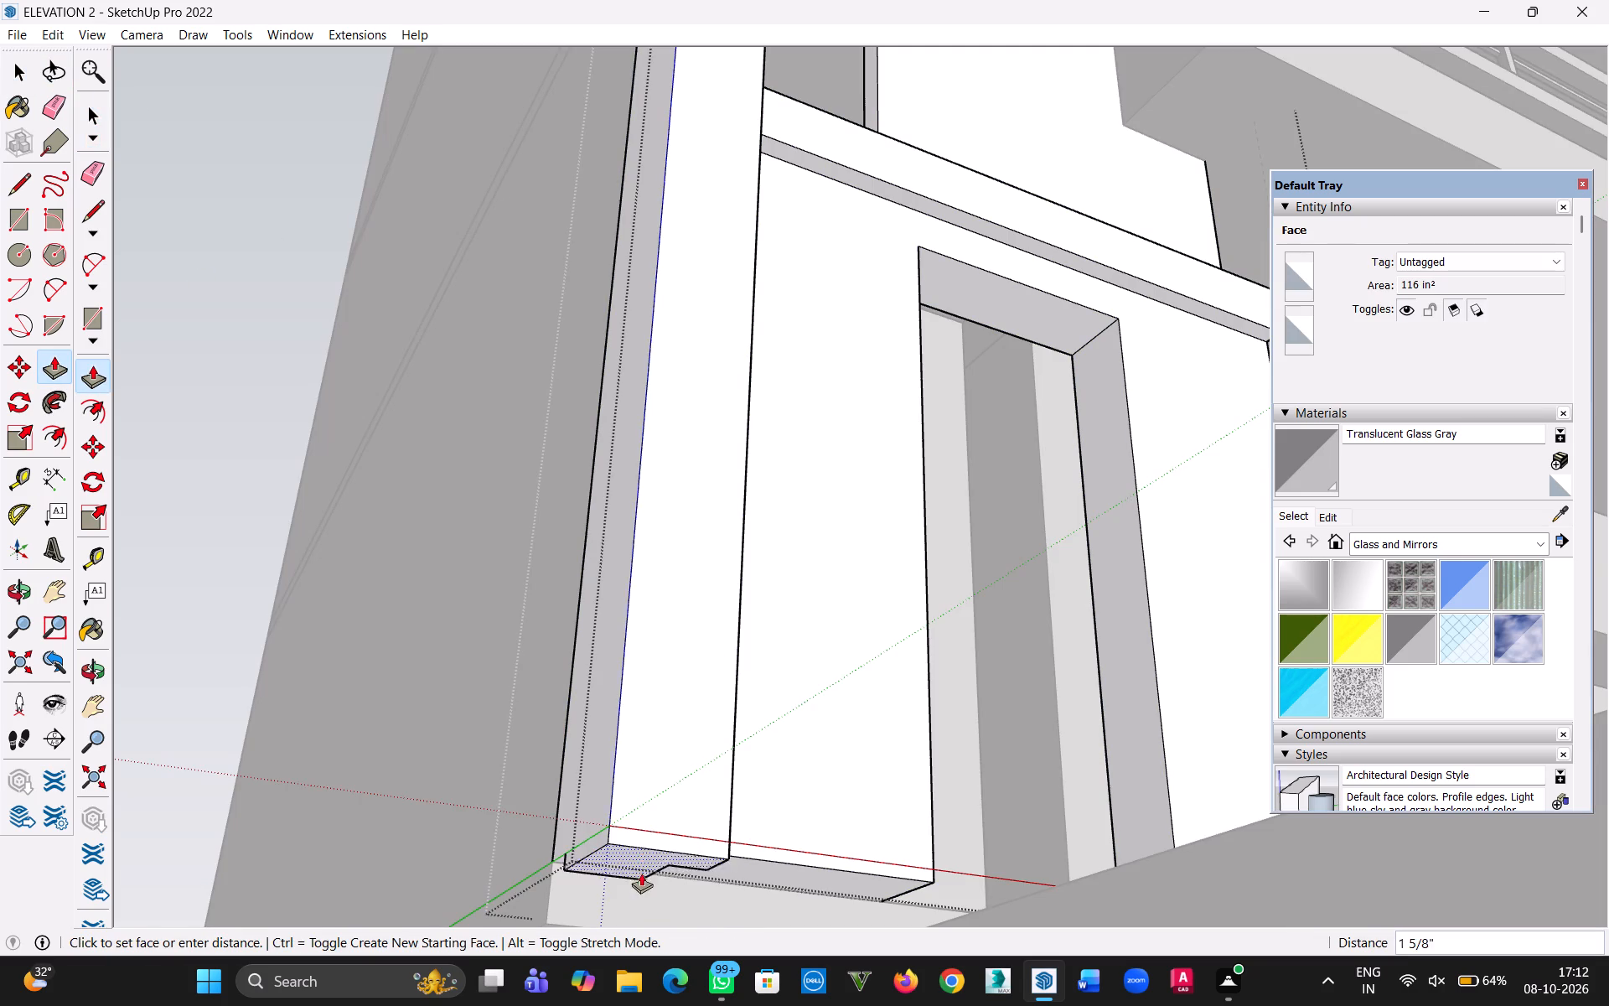
pyautogui.scroll(-2, 642, 883)
pyautogui.moveTo(644, 879); pyautogui.dragTo(622, 933, button='middle')
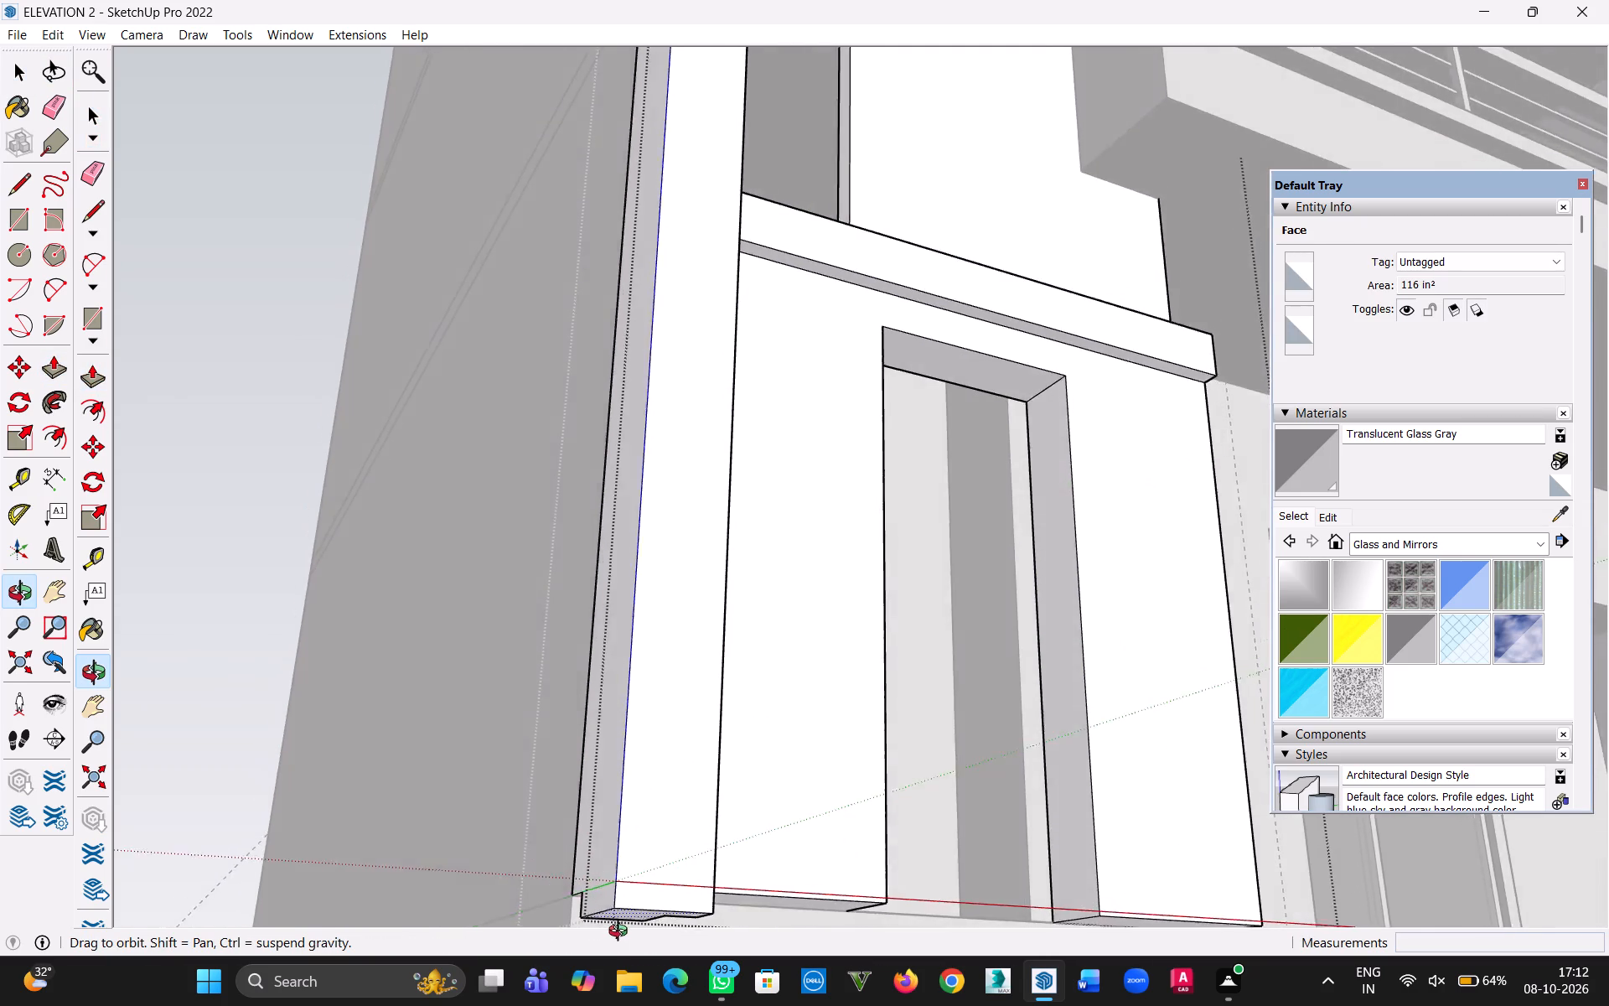
pyautogui.moveTo(622, 933); pyautogui.dragTo(408, 932, button='middle')
pyautogui.press('h')
pyautogui.moveTo(748, 871); pyautogui.dragTo(748, 864)
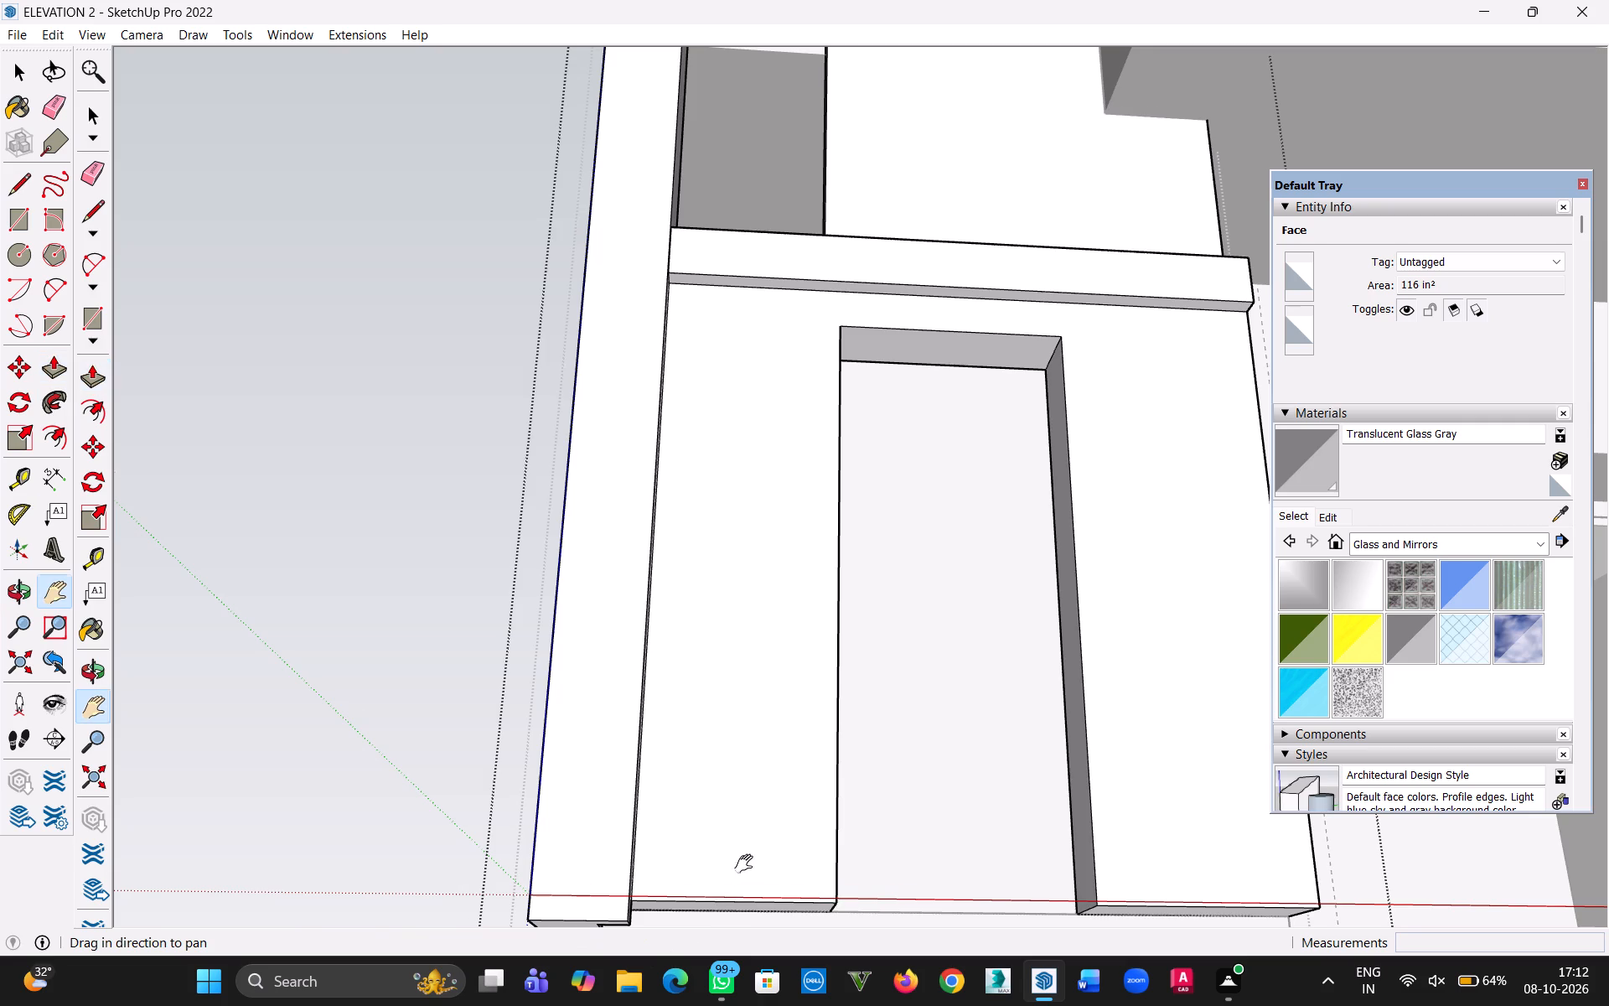
pyautogui.moveTo(748, 864); pyautogui.dragTo(839, 967)
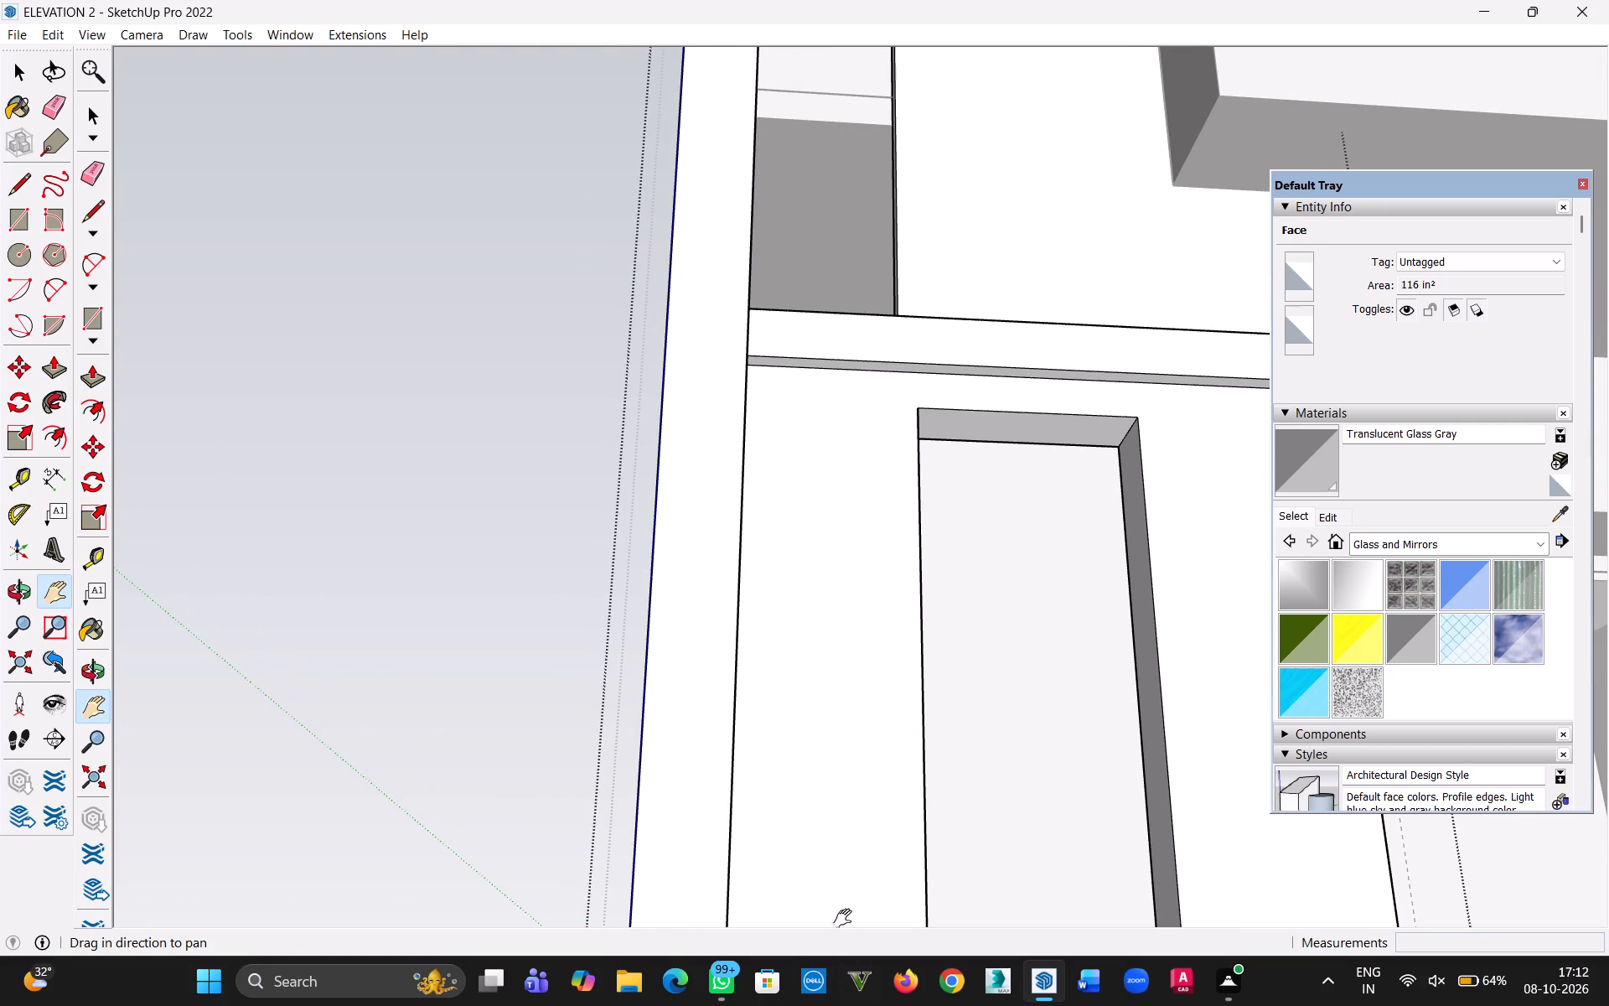
pyautogui.moveTo(841, 863); pyautogui.dragTo(802, 609)
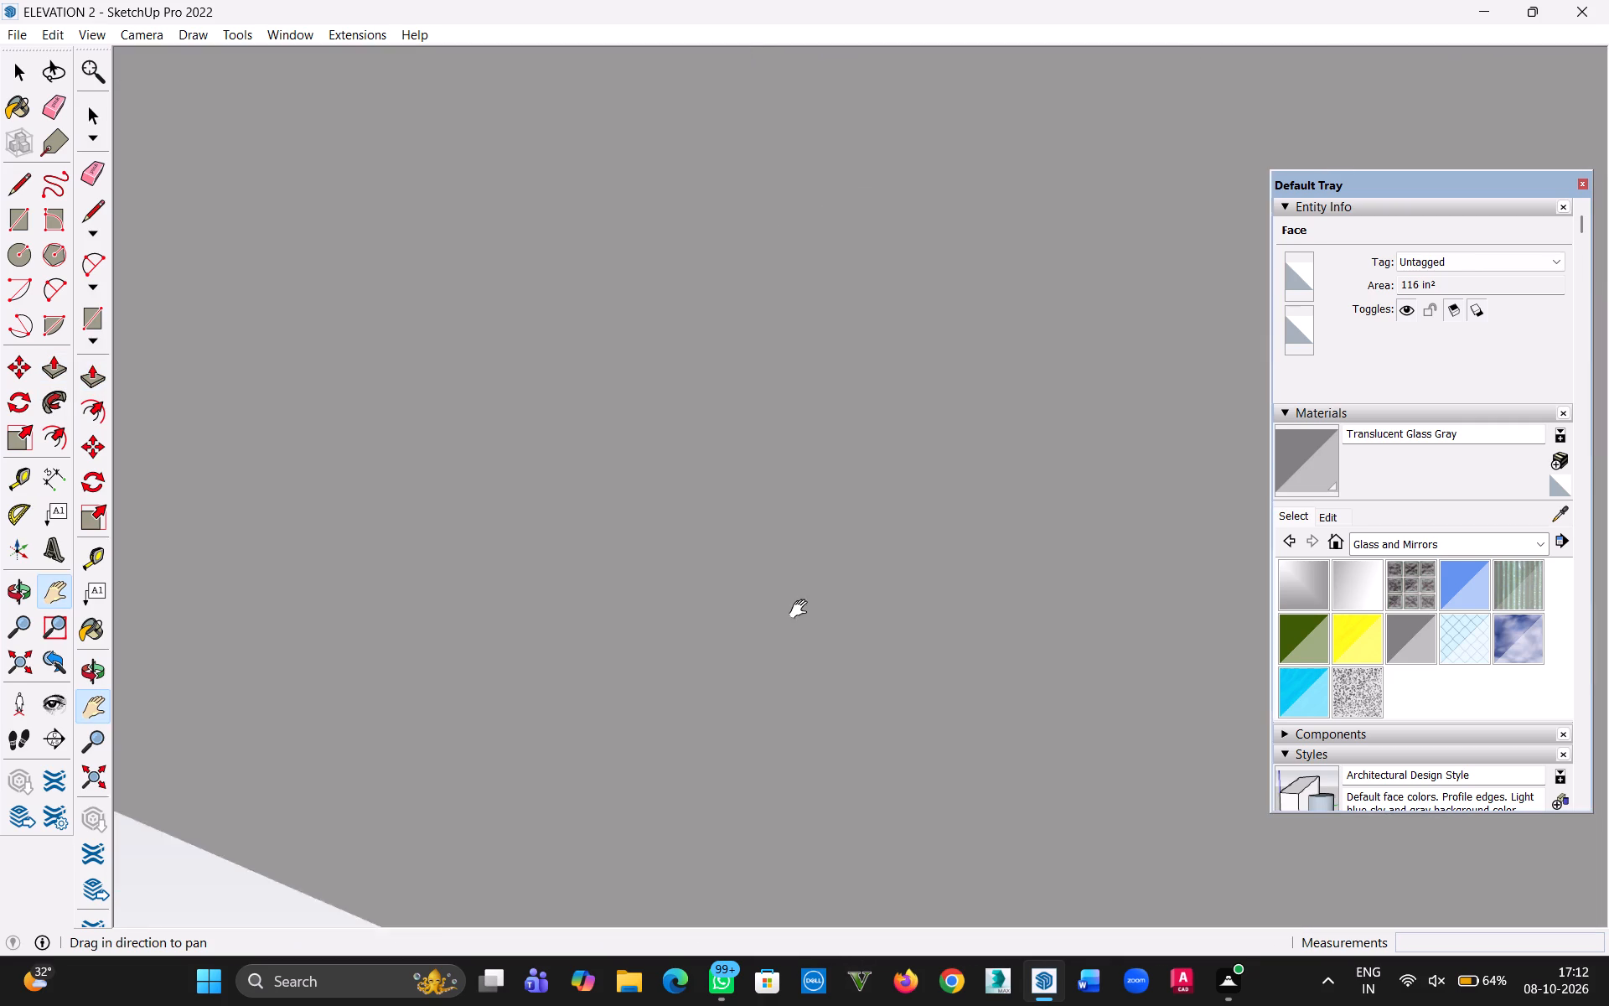
pyautogui.moveTo(802, 609); pyautogui.dragTo(846, 747)
pyautogui.moveTo(842, 779); pyautogui.dragTo(856, 897, button='middle')
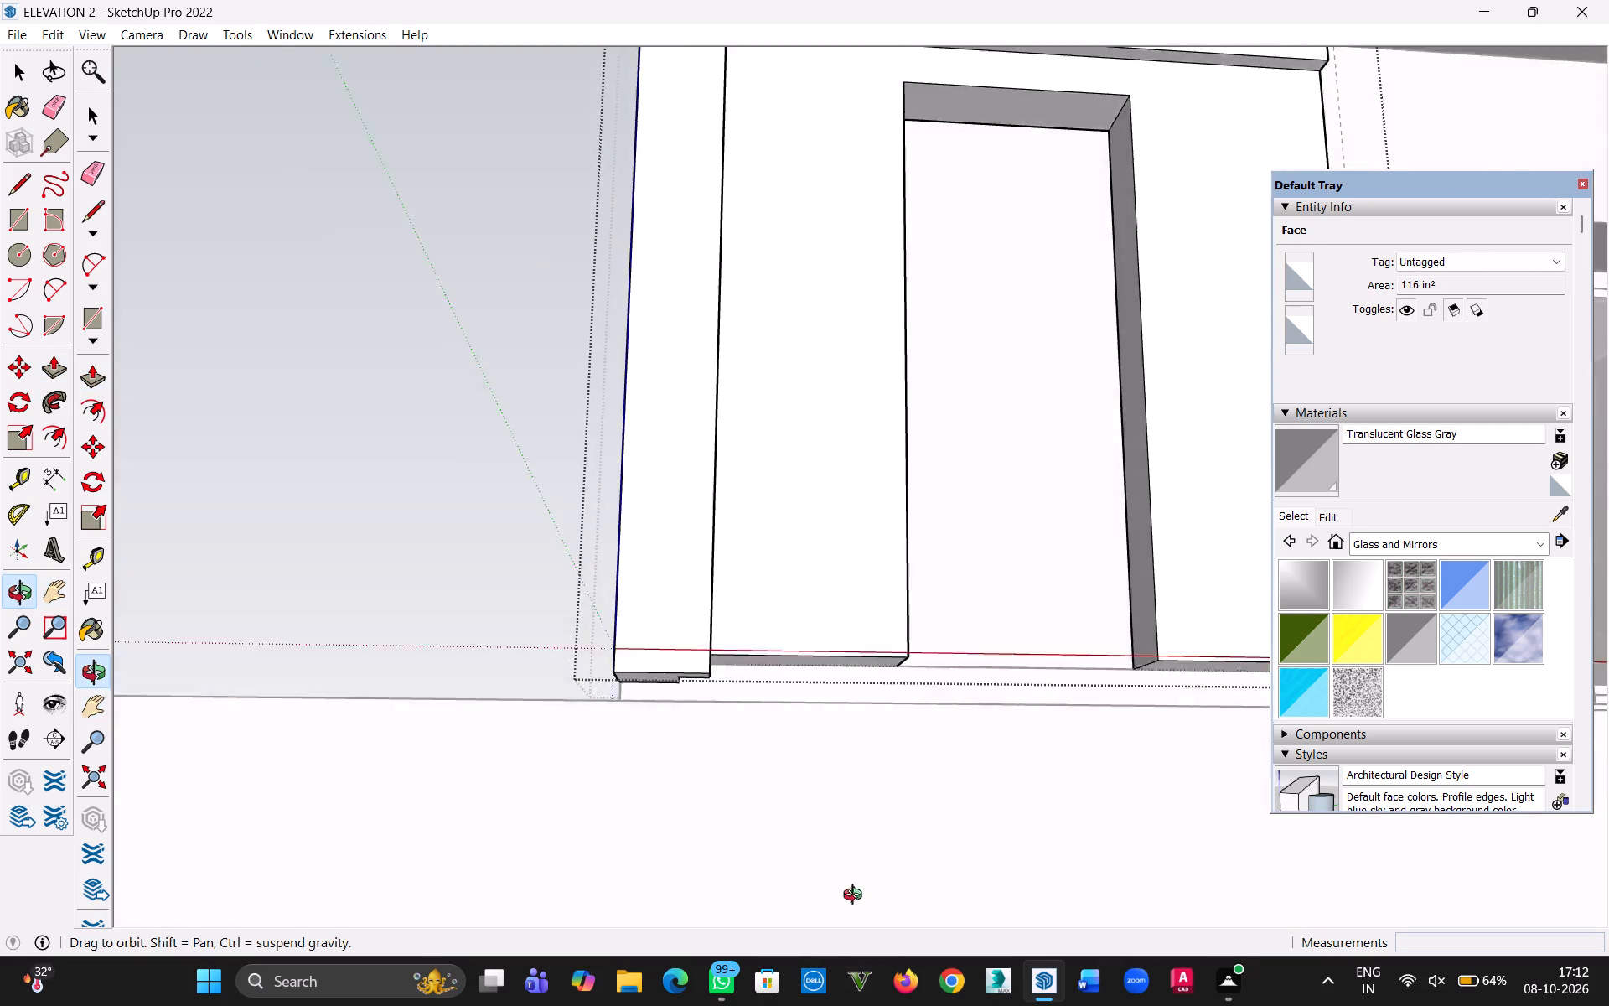
pyautogui.moveTo(856, 897); pyautogui.dragTo(872, 967, button='middle')
pyautogui.moveTo(790, 696); pyautogui.dragTo(780, 604)
pyautogui.scroll(6, 718, 495)
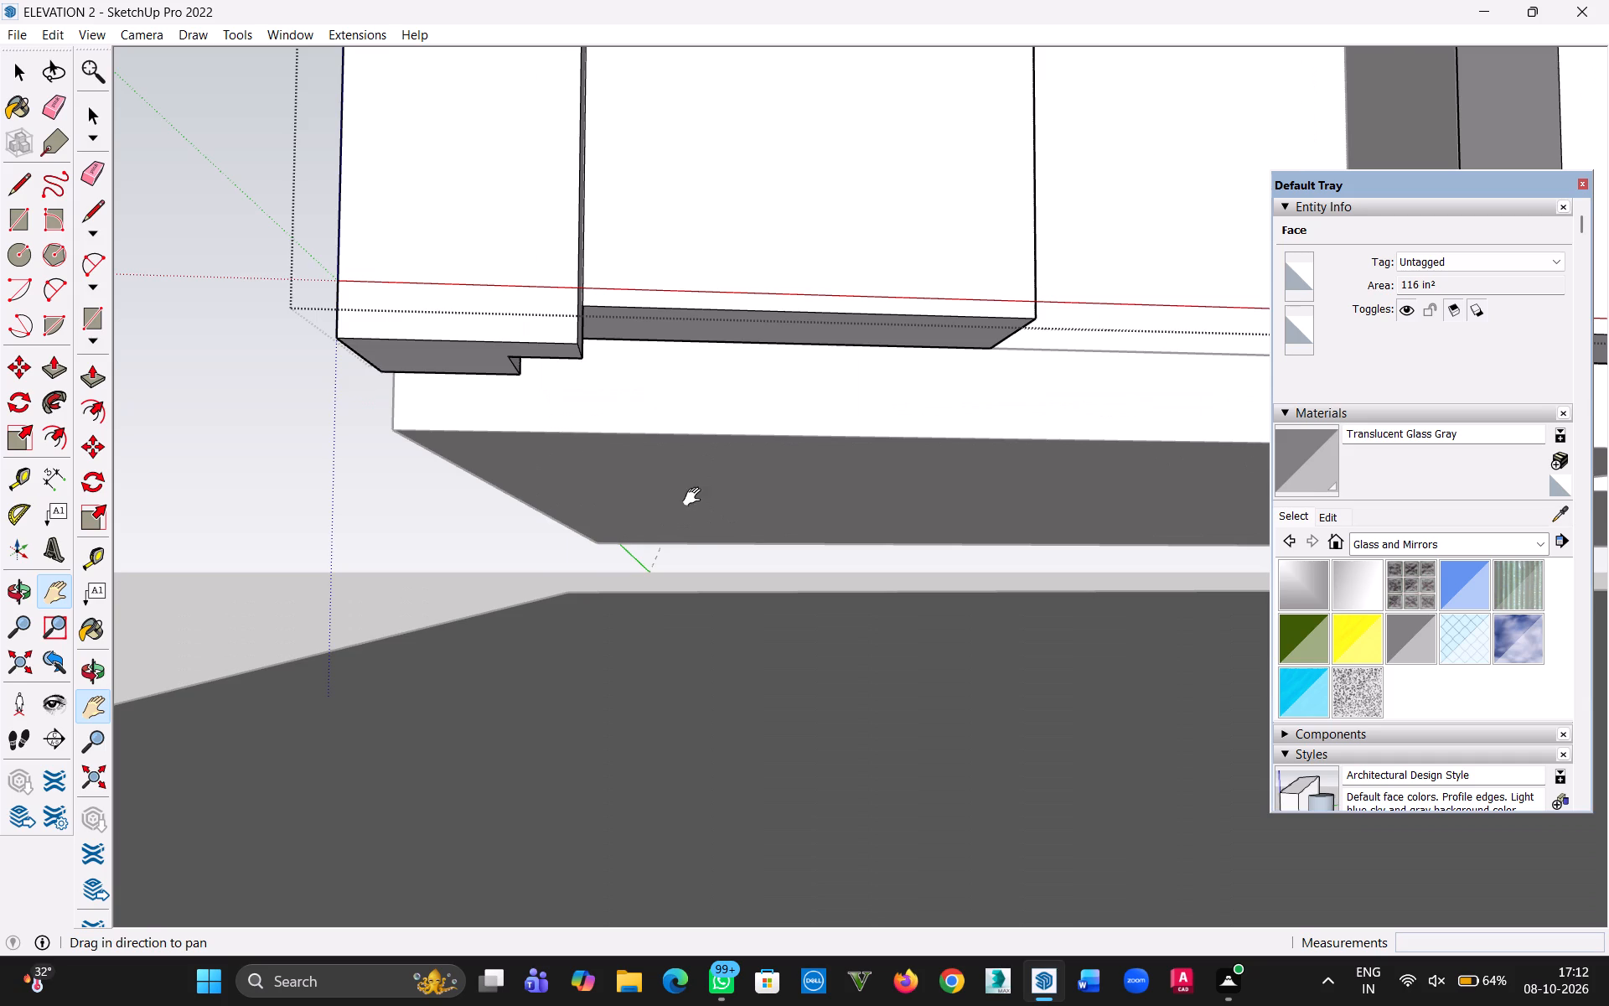
pyautogui.moveTo(683, 541); pyautogui.dragTo(715, 555, button='middle')
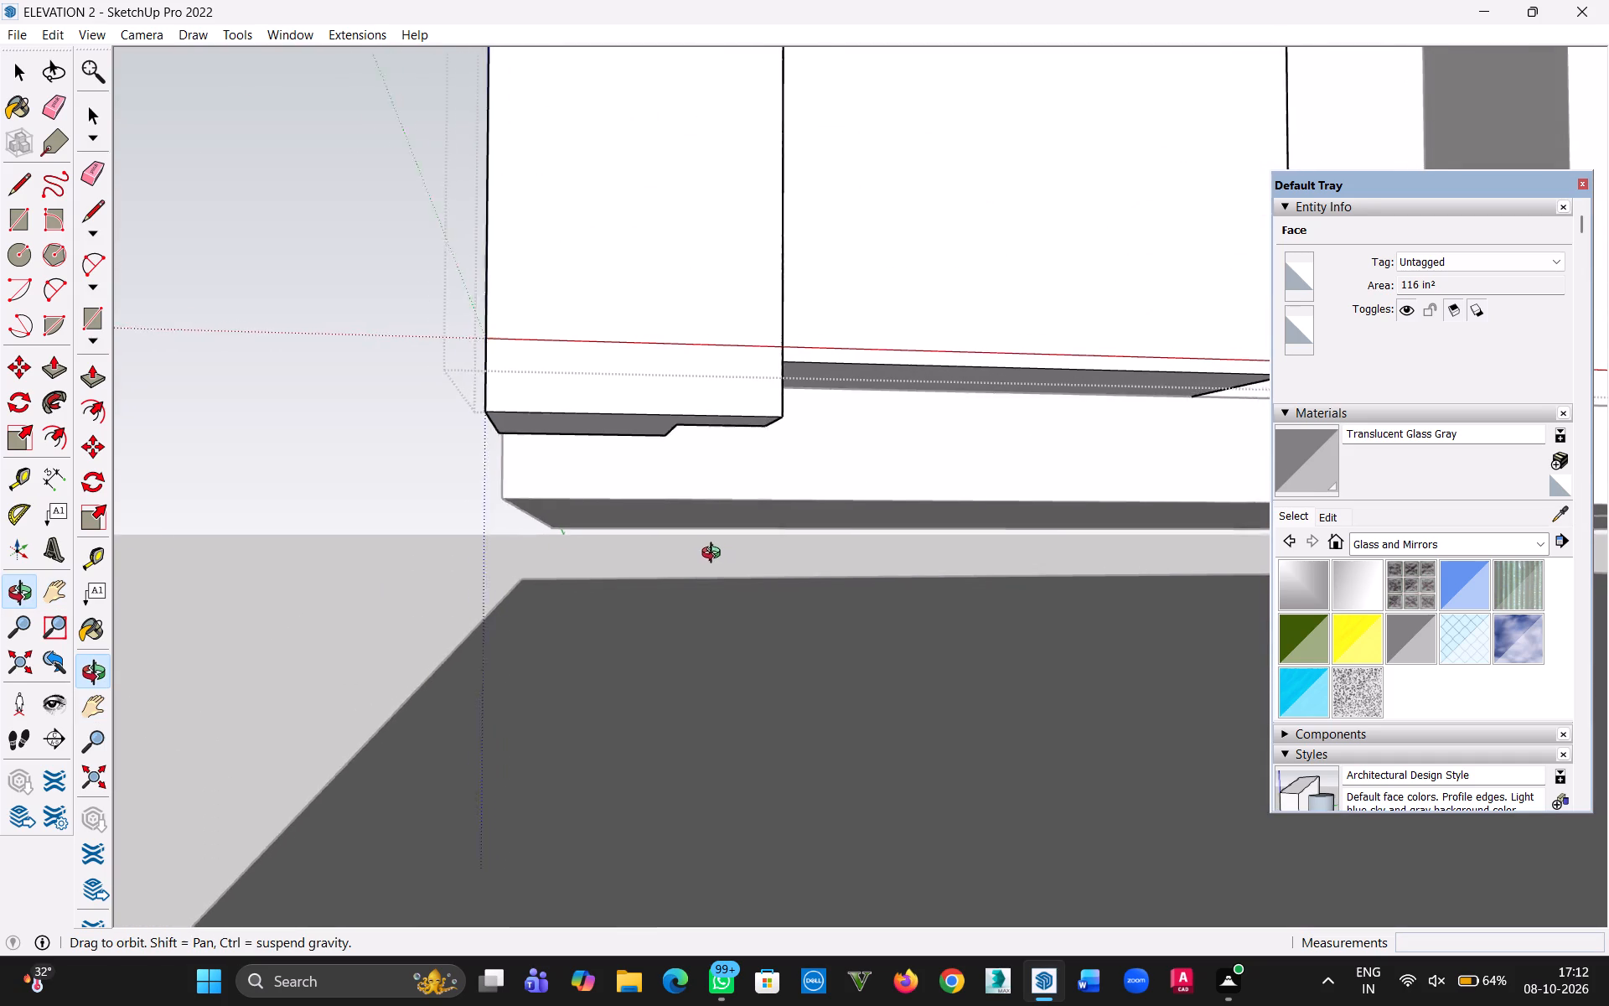
pyautogui.moveTo(715, 555); pyautogui.dragTo(711, 553, button='middle')
pyautogui.press('Escape')
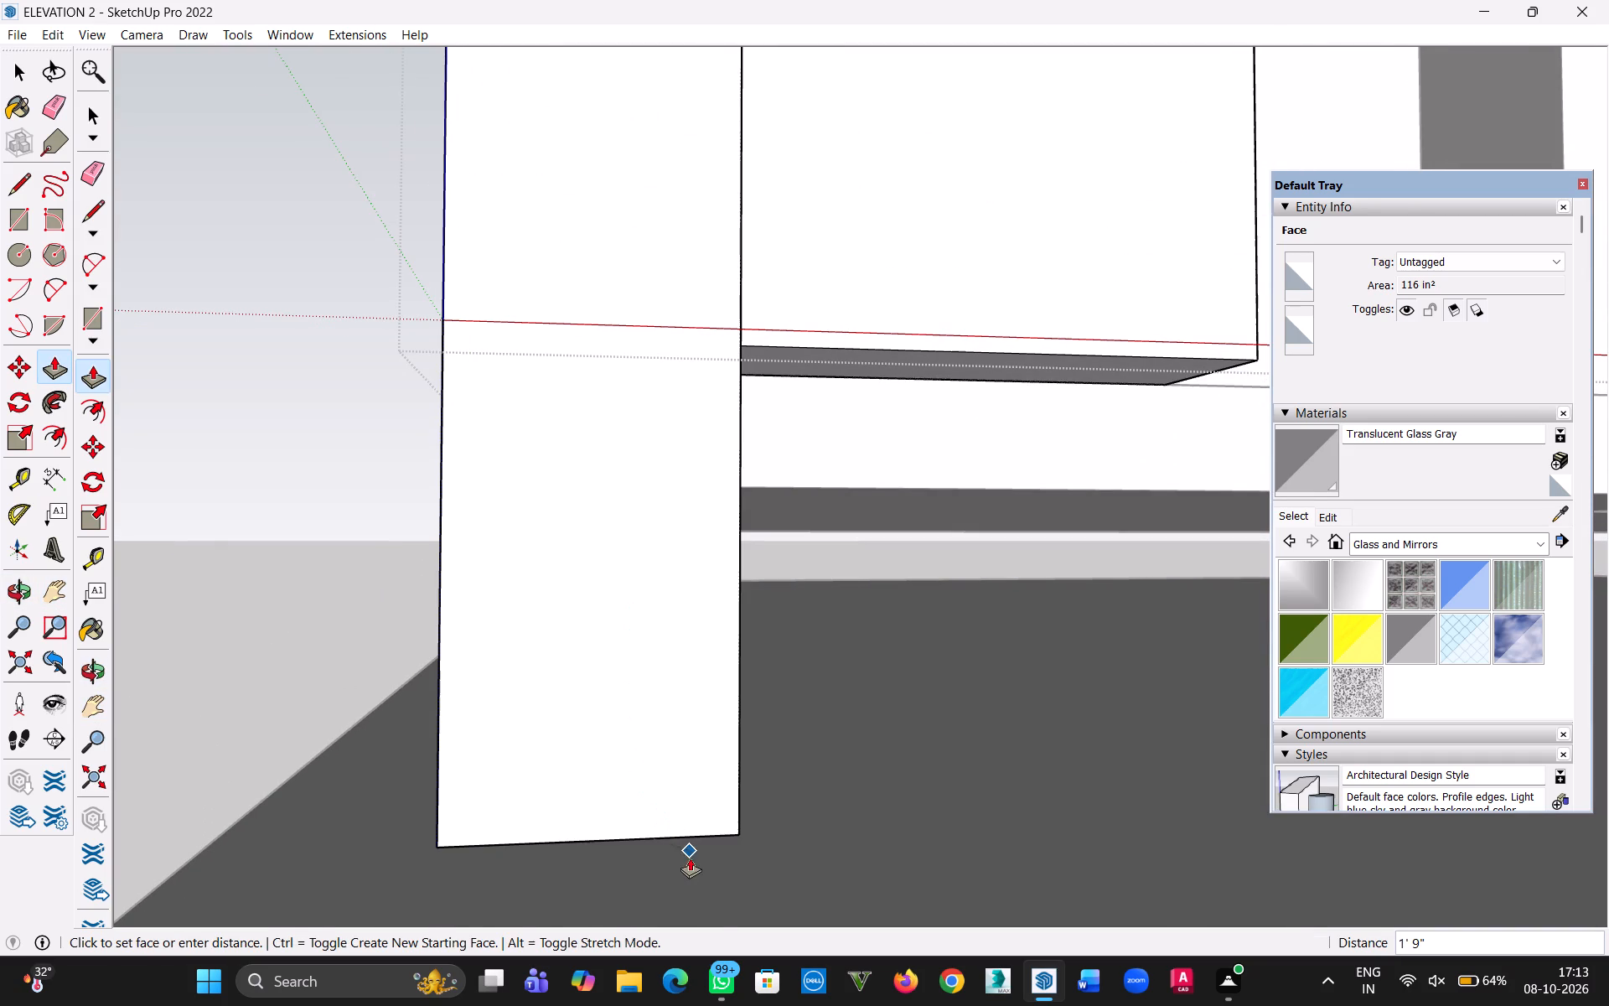
pyautogui.click(690, 863)
# Pull the bottom face of the wall between the corner pillar and the doorway down about 1' 10 7/8".
pyautogui.click(918, 355)
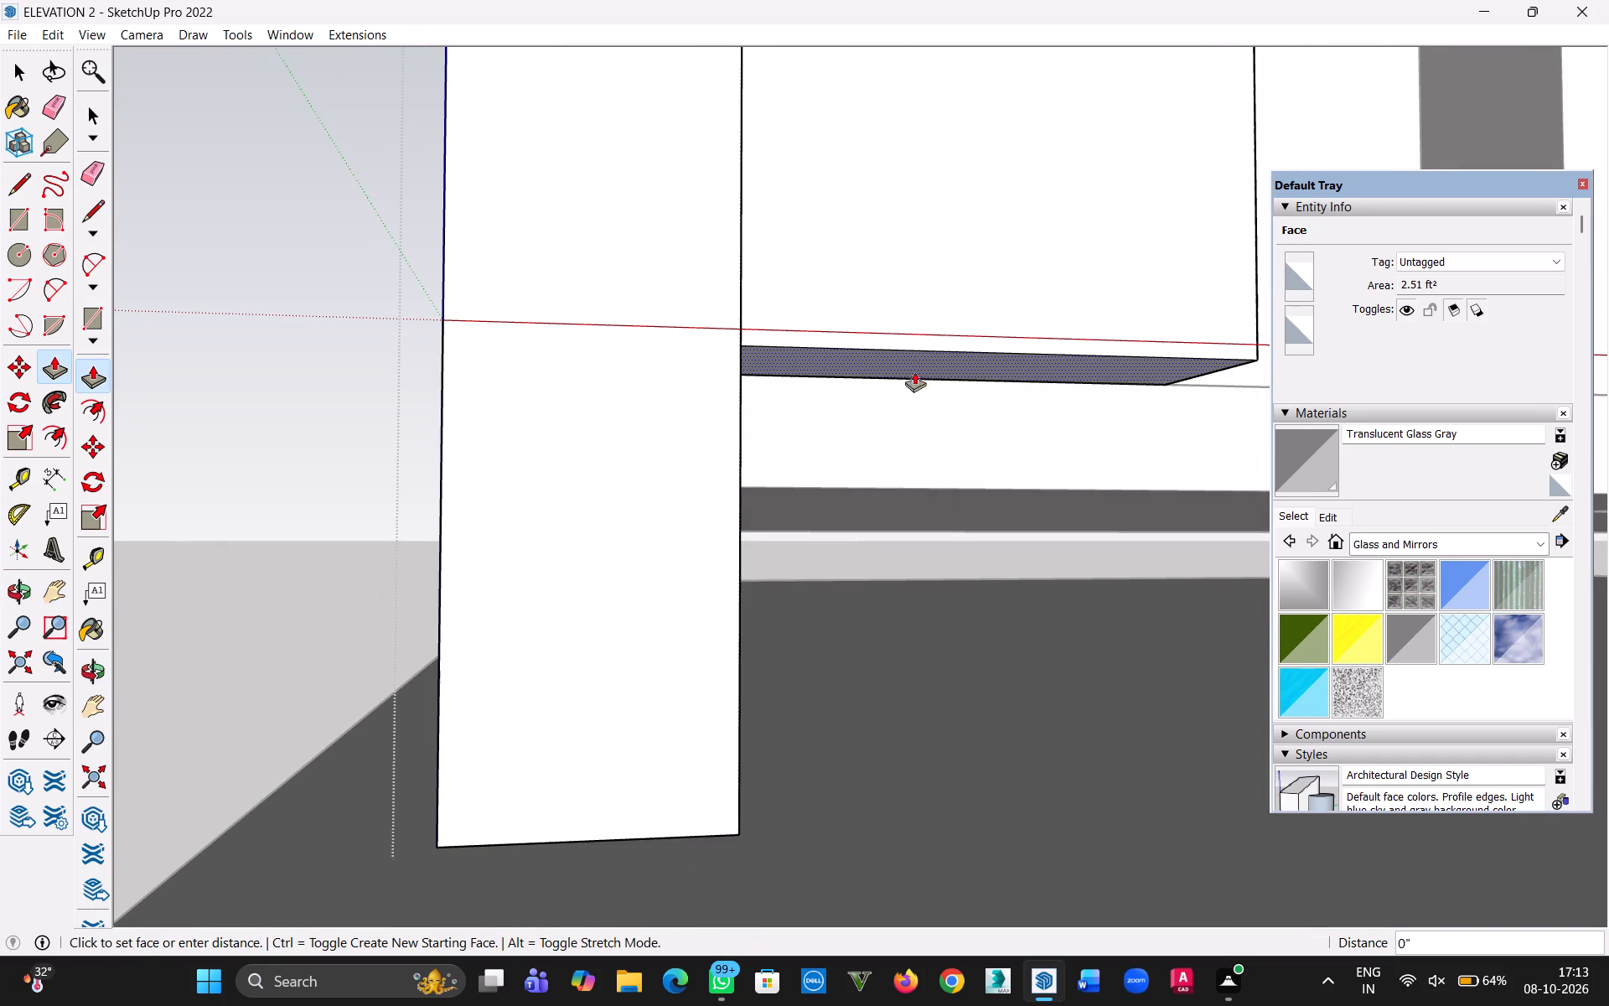
pyautogui.click(916, 837)
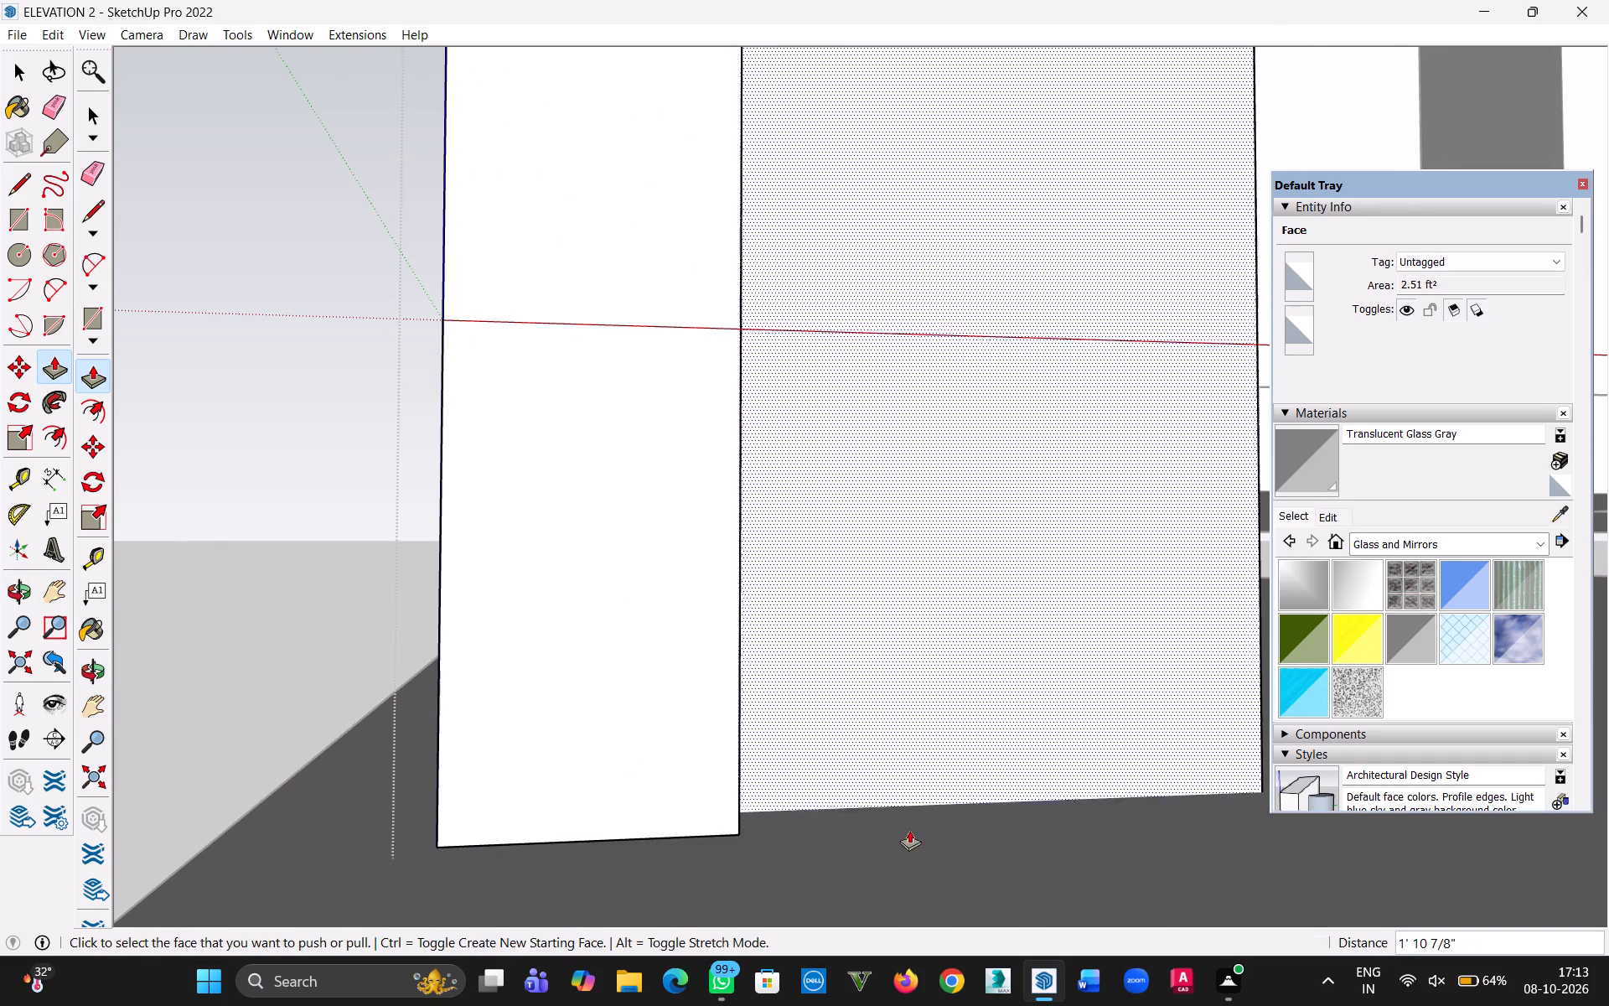
# Pull the bottom face of the wall on the doorway's other side down 1' 9" to the ground slab.
pyautogui.scroll(-5, 817, 723)
pyautogui.press('h')
pyautogui.moveTo(1025, 720); pyautogui.dragTo(263, 690)
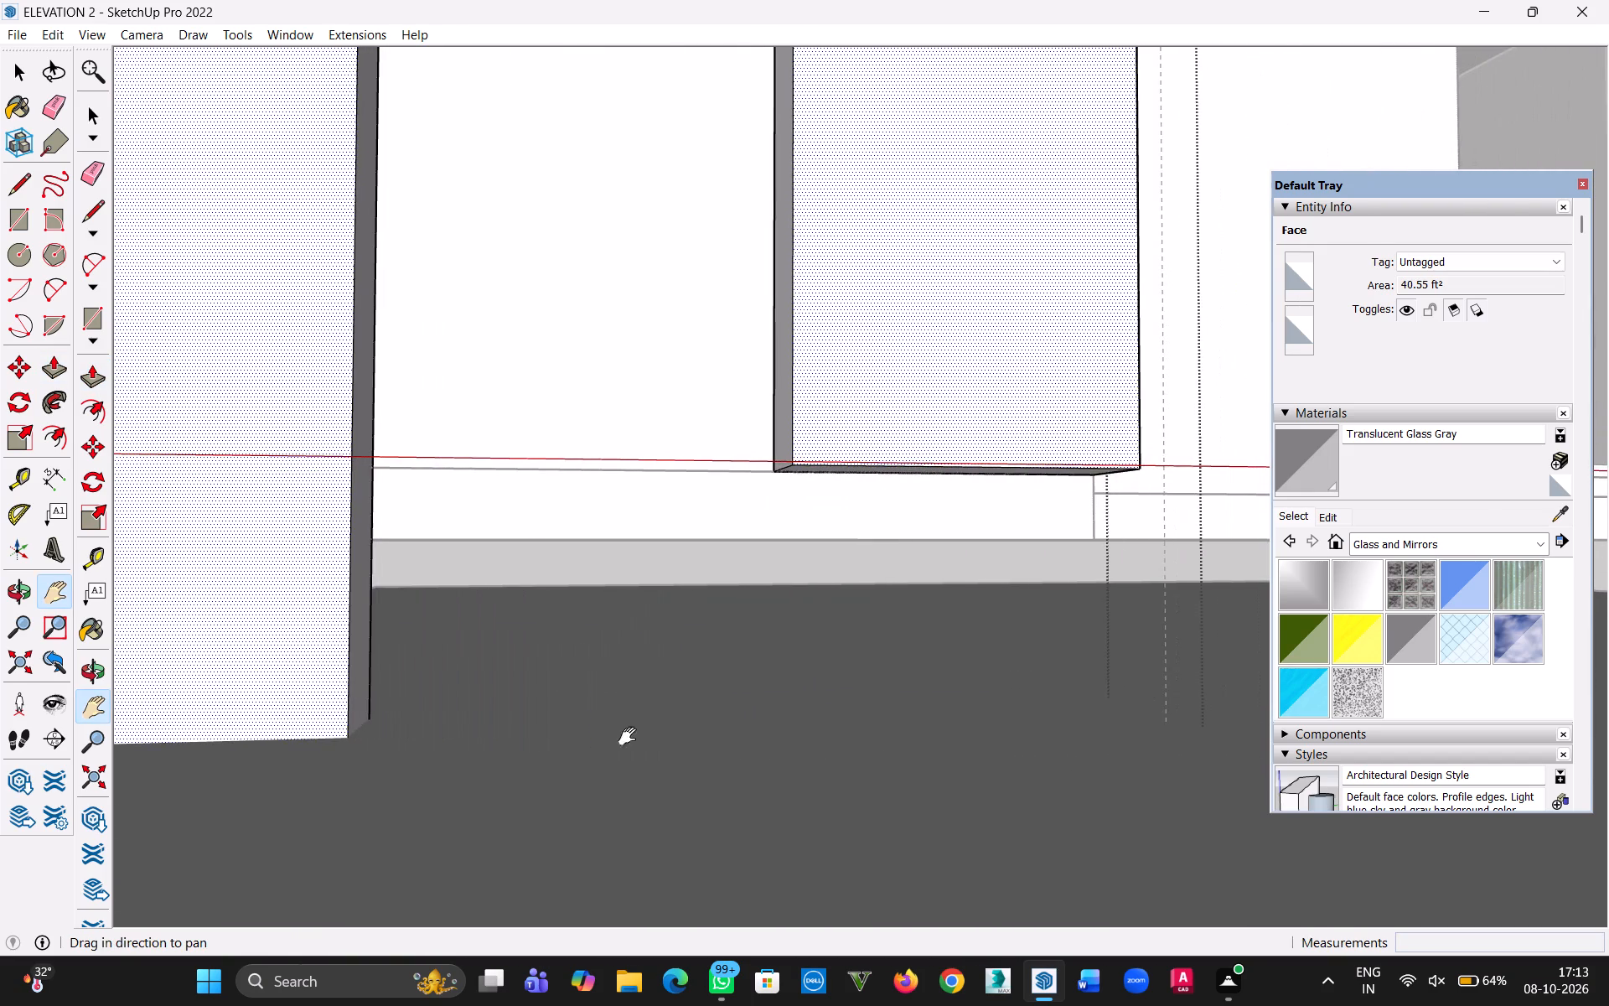
pyautogui.moveTo(904, 729); pyautogui.dragTo(807, 749)
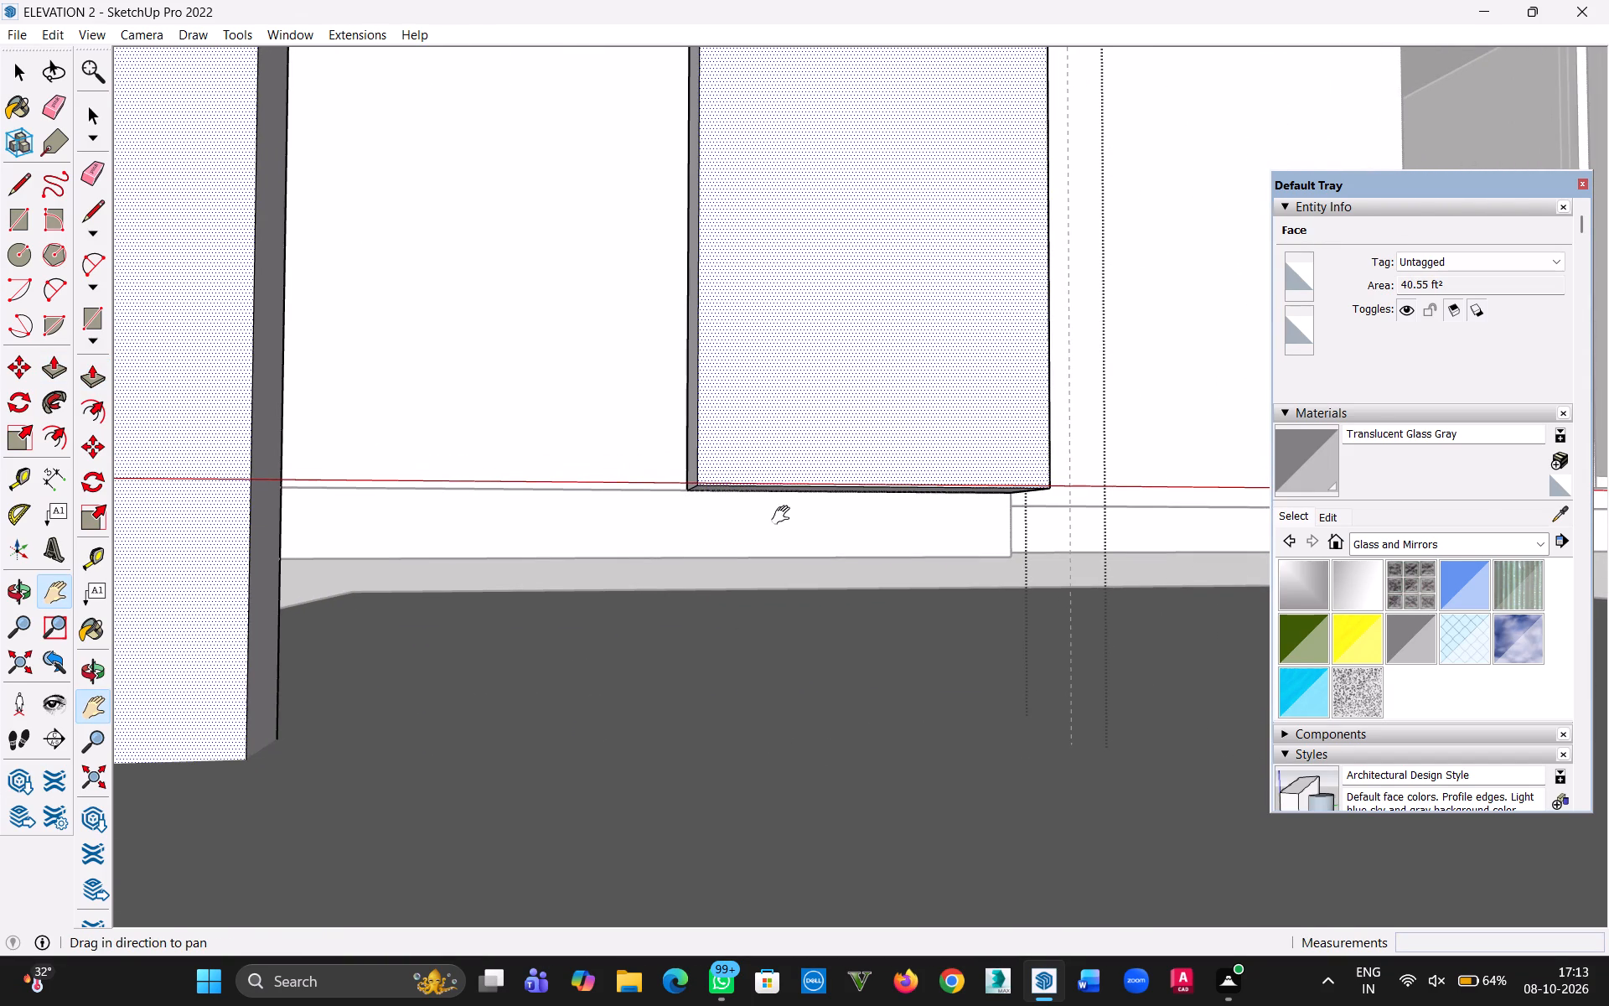
pyautogui.moveTo(784, 517); pyautogui.dragTo(817, 488, button='middle')
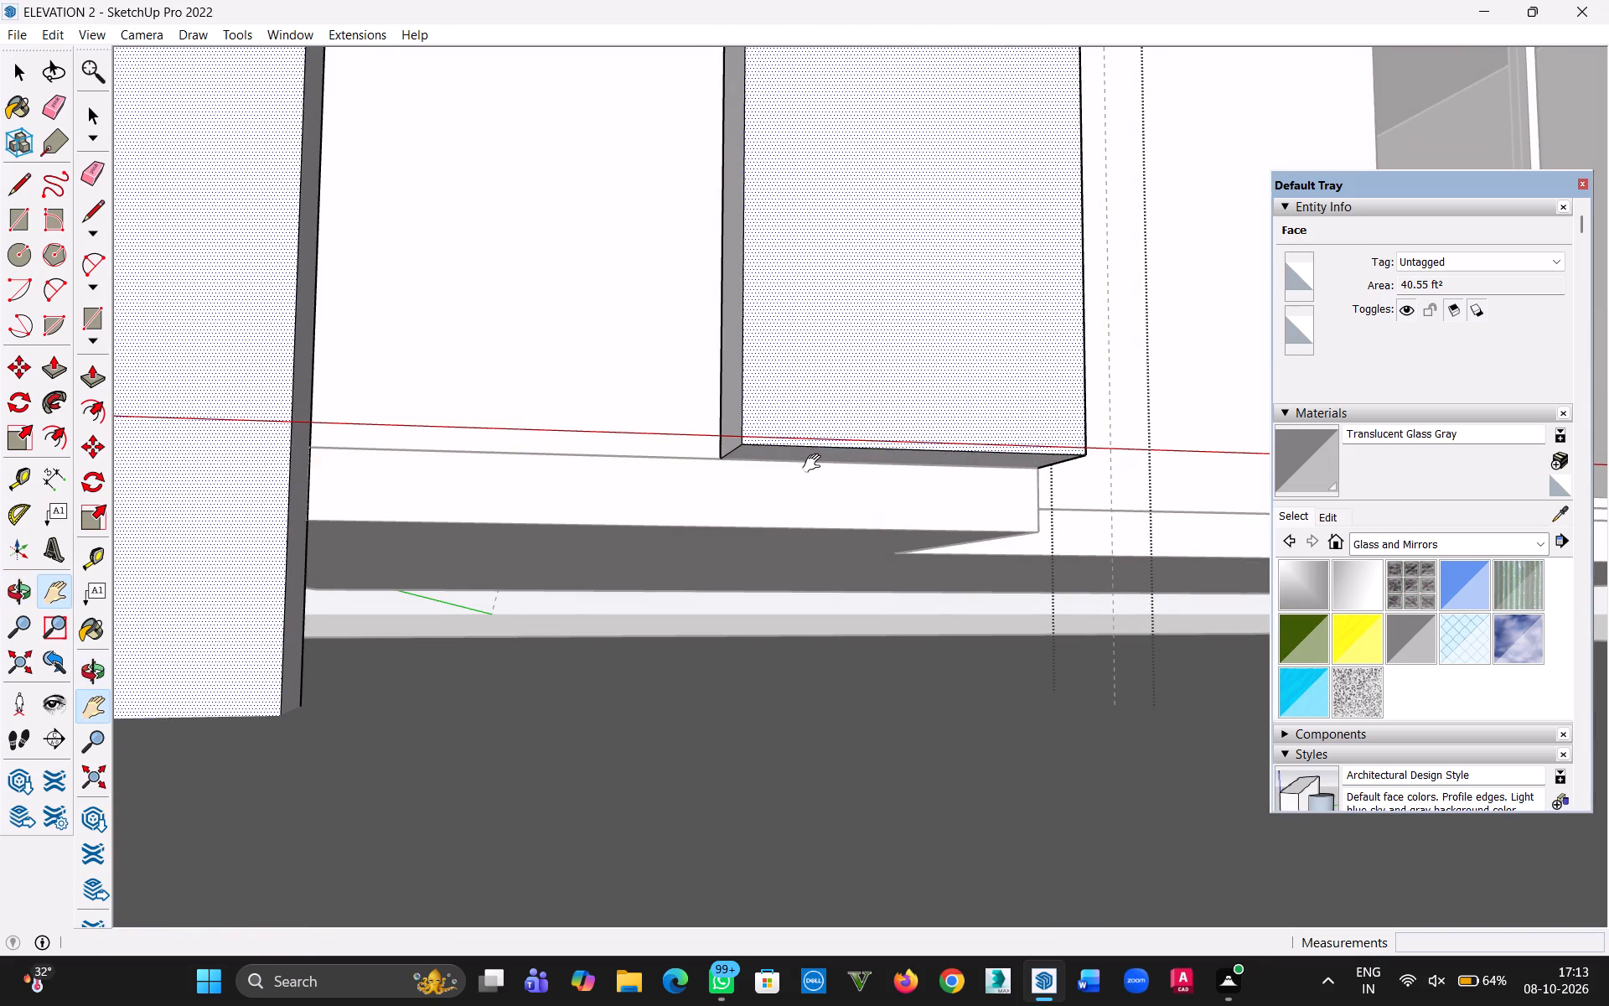
pyautogui.press('Escape')
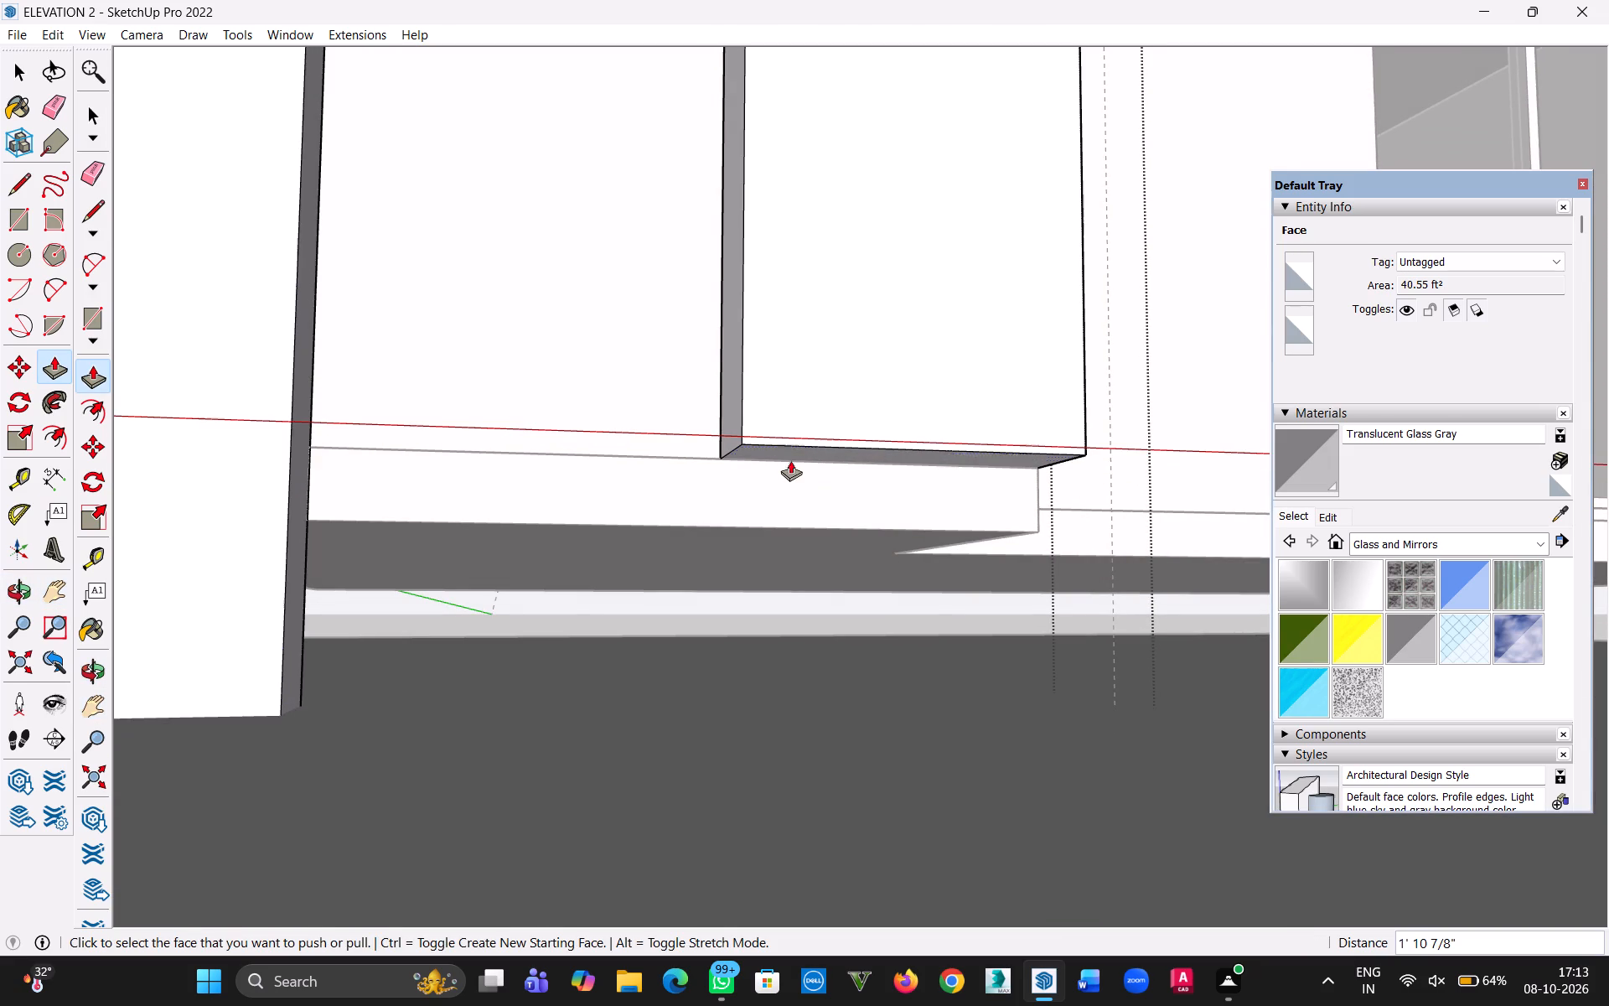
pyautogui.click(788, 449)
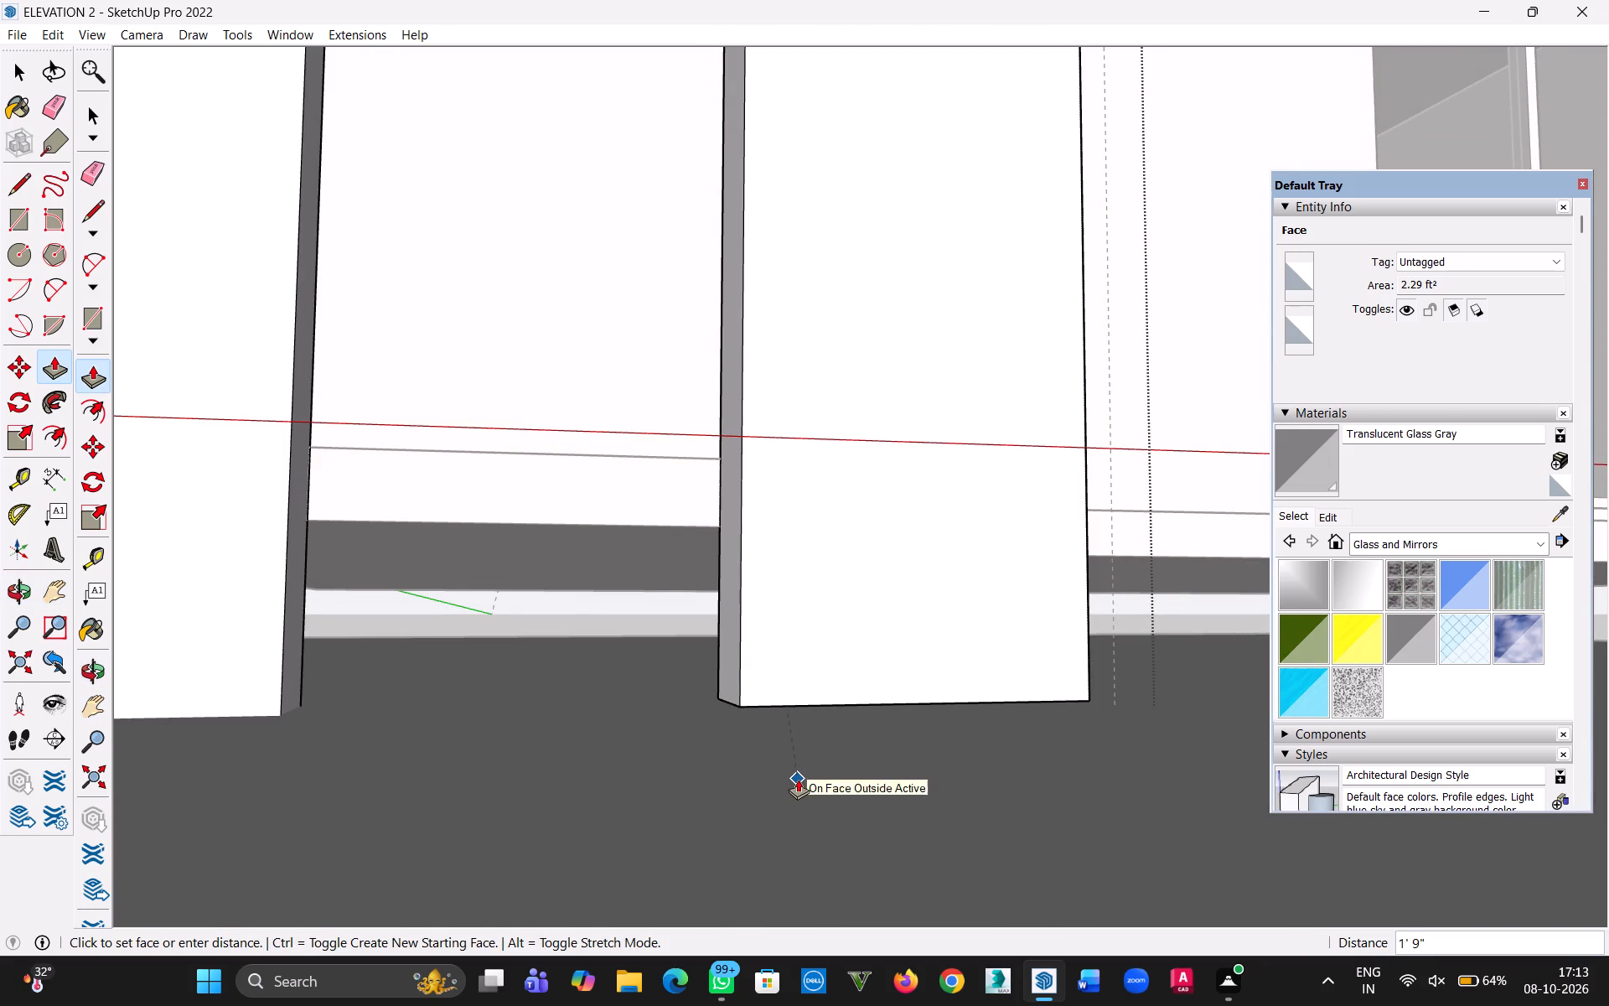
pyautogui.click(797, 779)
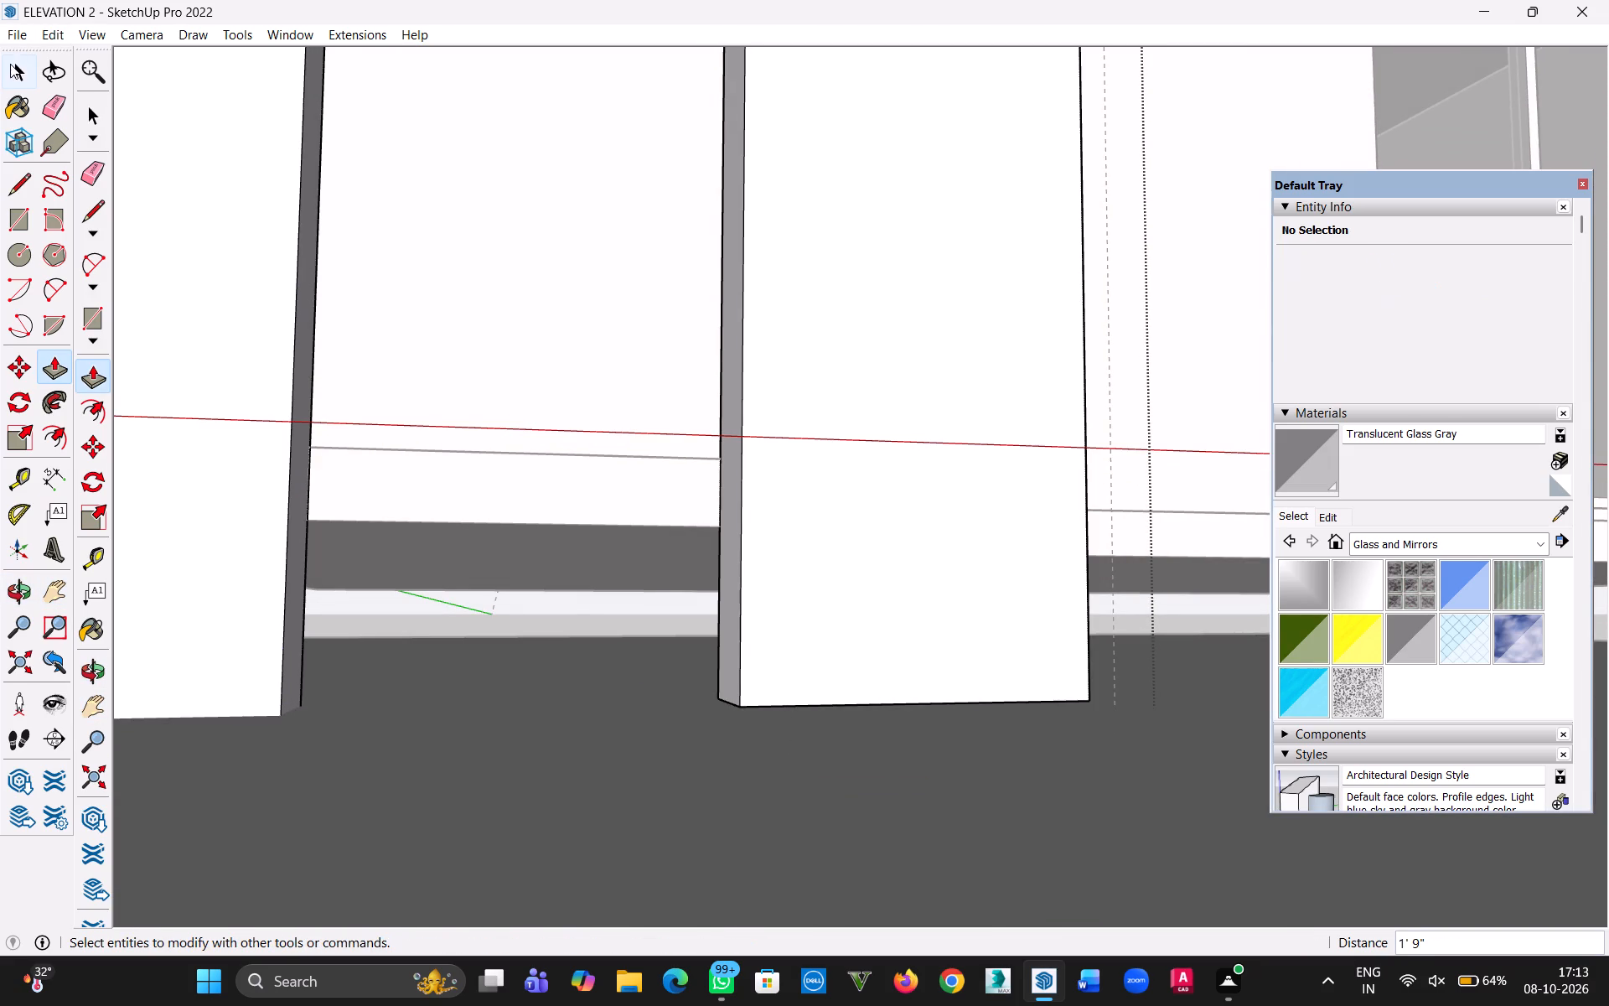
# Examine the whole elevation and the extended entrance block from the front and slightly above.
pyautogui.click(10, 64)
pyautogui.scroll(-10, 567, 366)
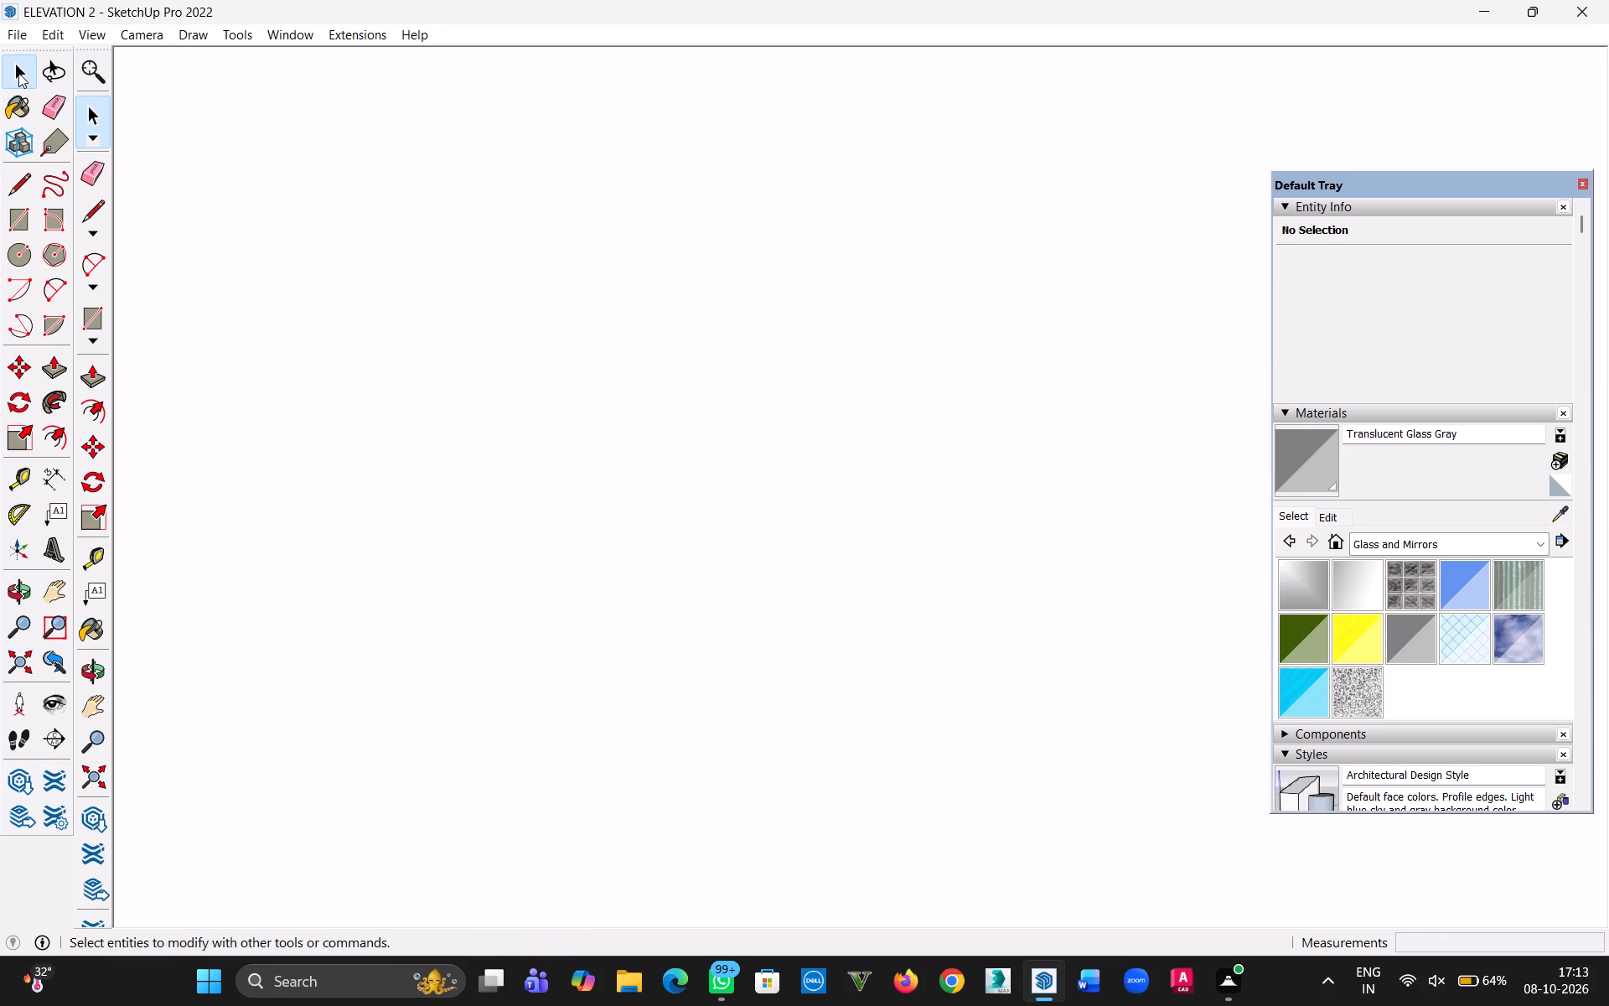
pyautogui.click(18, 73)
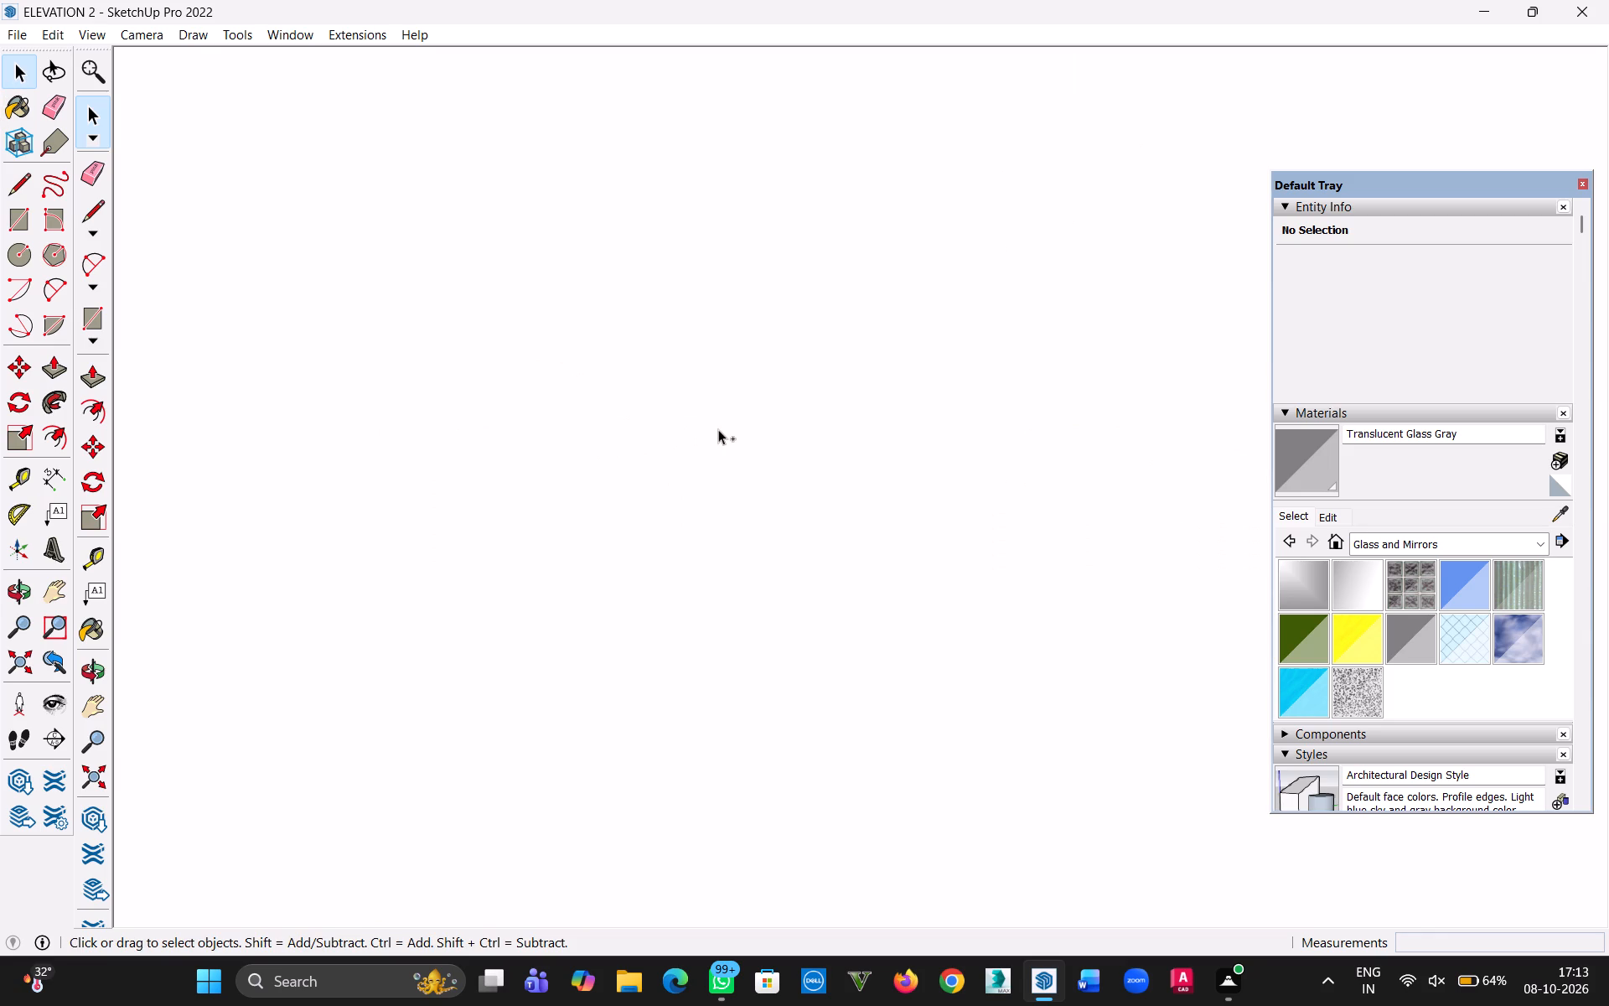
pyautogui.click(19, 657)
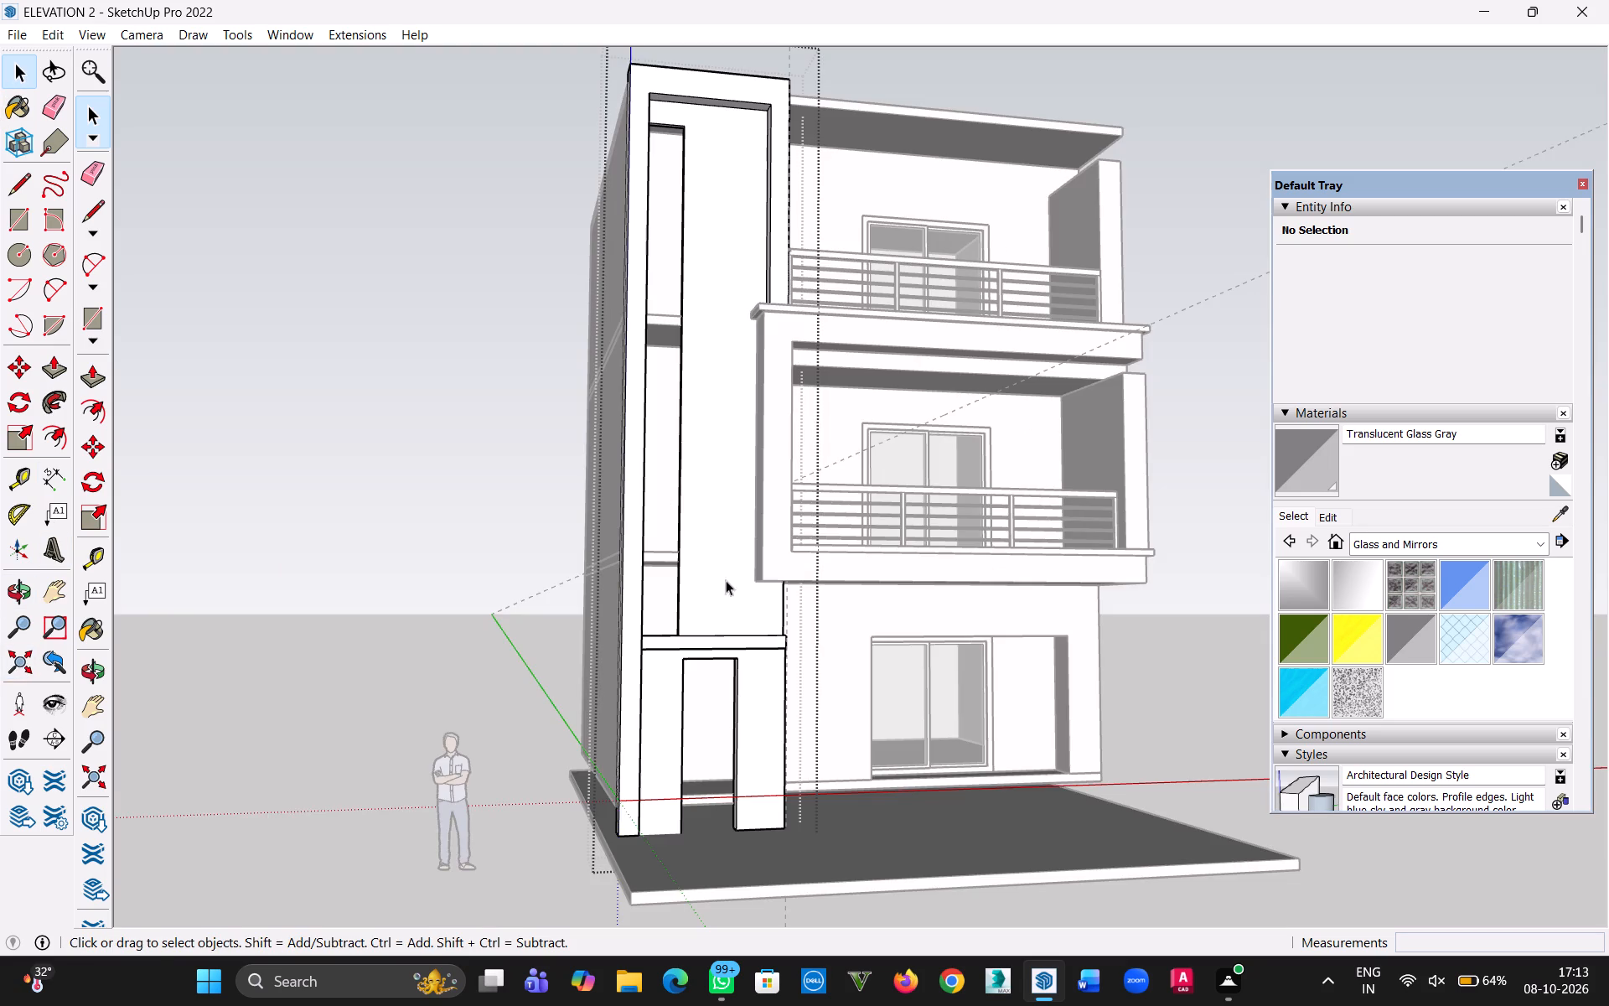
pyautogui.moveTo(726, 580); pyautogui.dragTo(601, 585, button='middle')
pyautogui.scroll(11, 661, 786)
pyautogui.scroll(-5, 699, 755)
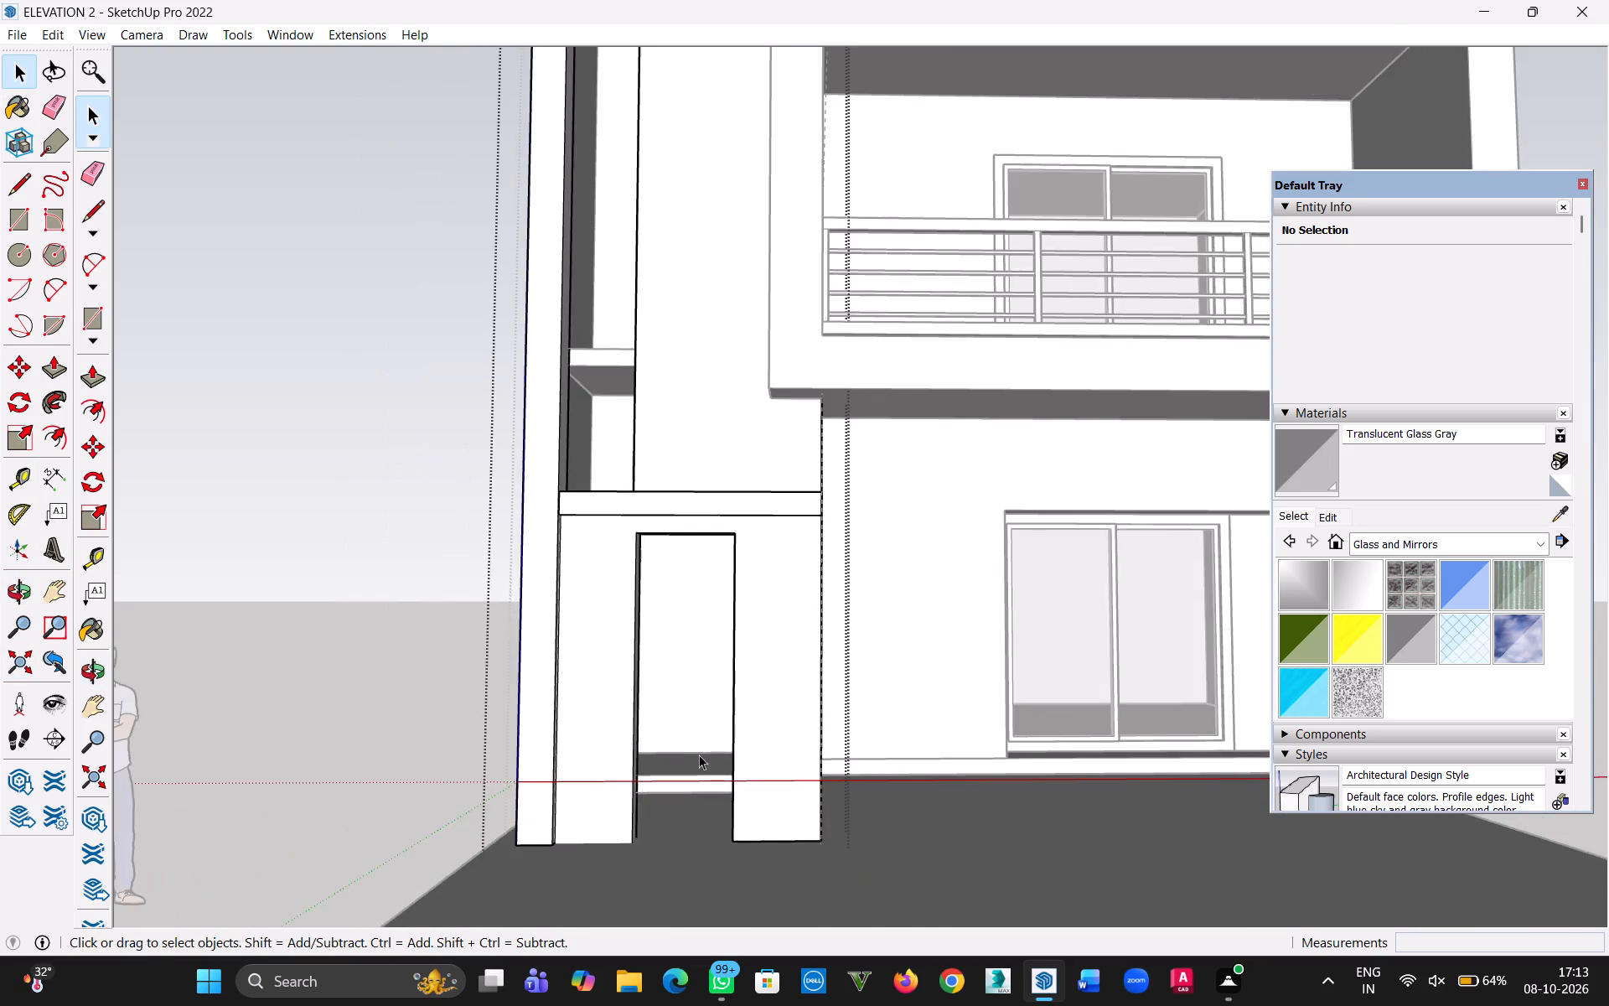
pyautogui.scroll(-3, 699, 754)
pyautogui.press('h')
pyautogui.moveTo(703, 722); pyautogui.dragTo(758, 821, button='middle')
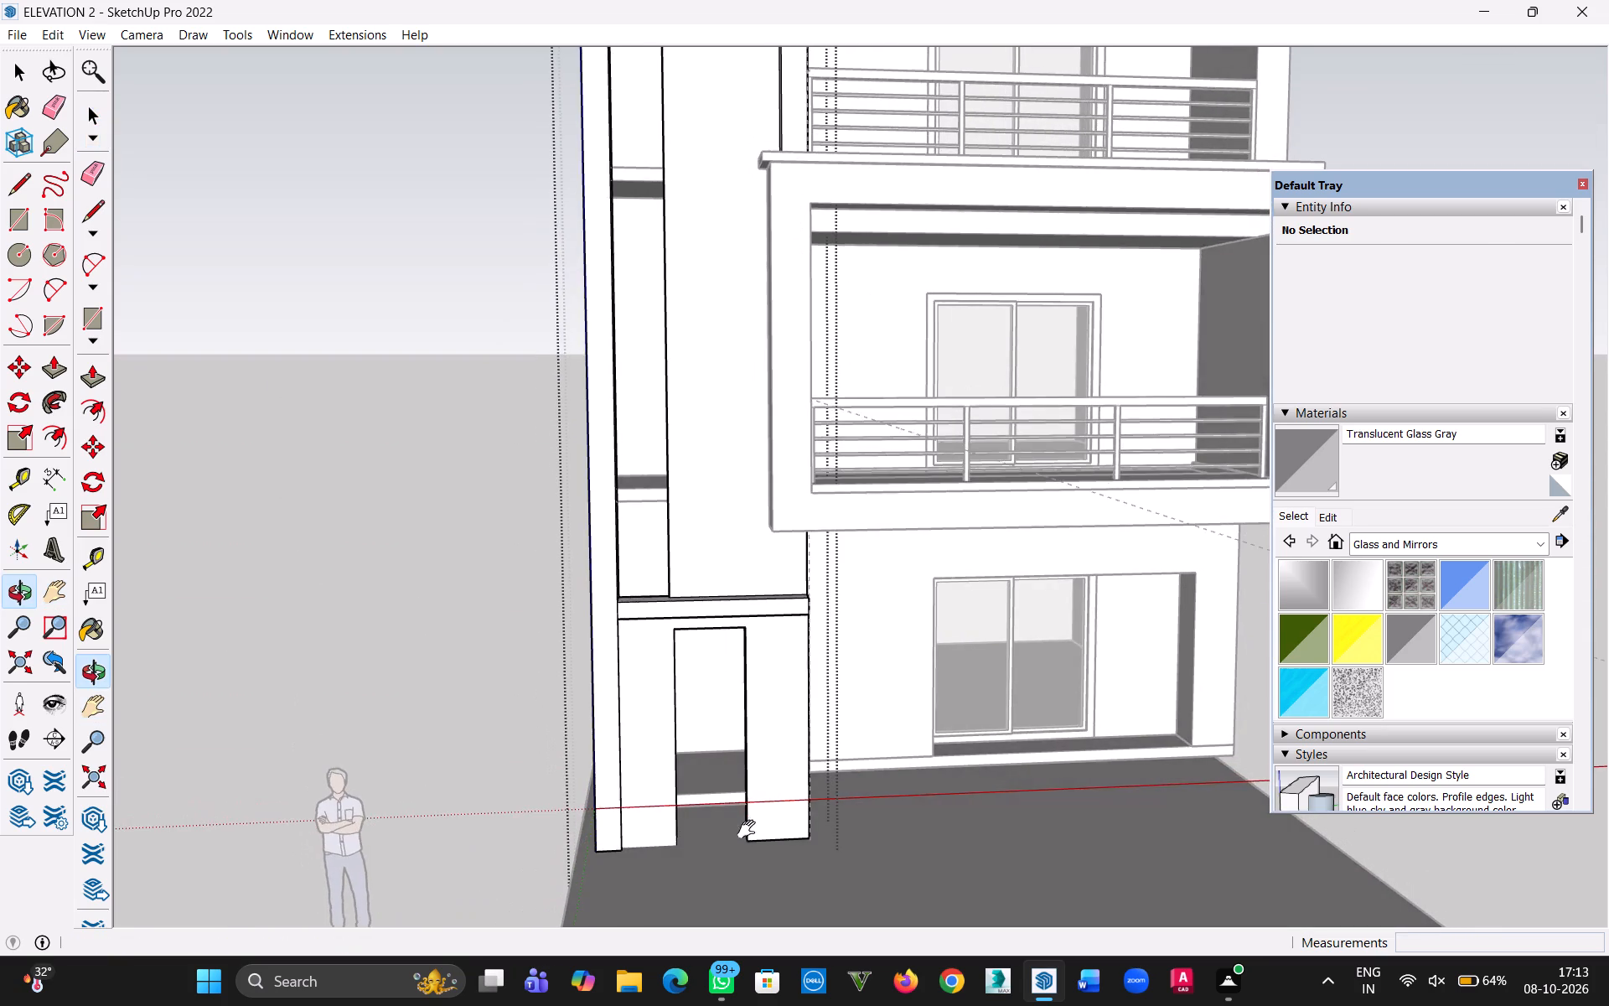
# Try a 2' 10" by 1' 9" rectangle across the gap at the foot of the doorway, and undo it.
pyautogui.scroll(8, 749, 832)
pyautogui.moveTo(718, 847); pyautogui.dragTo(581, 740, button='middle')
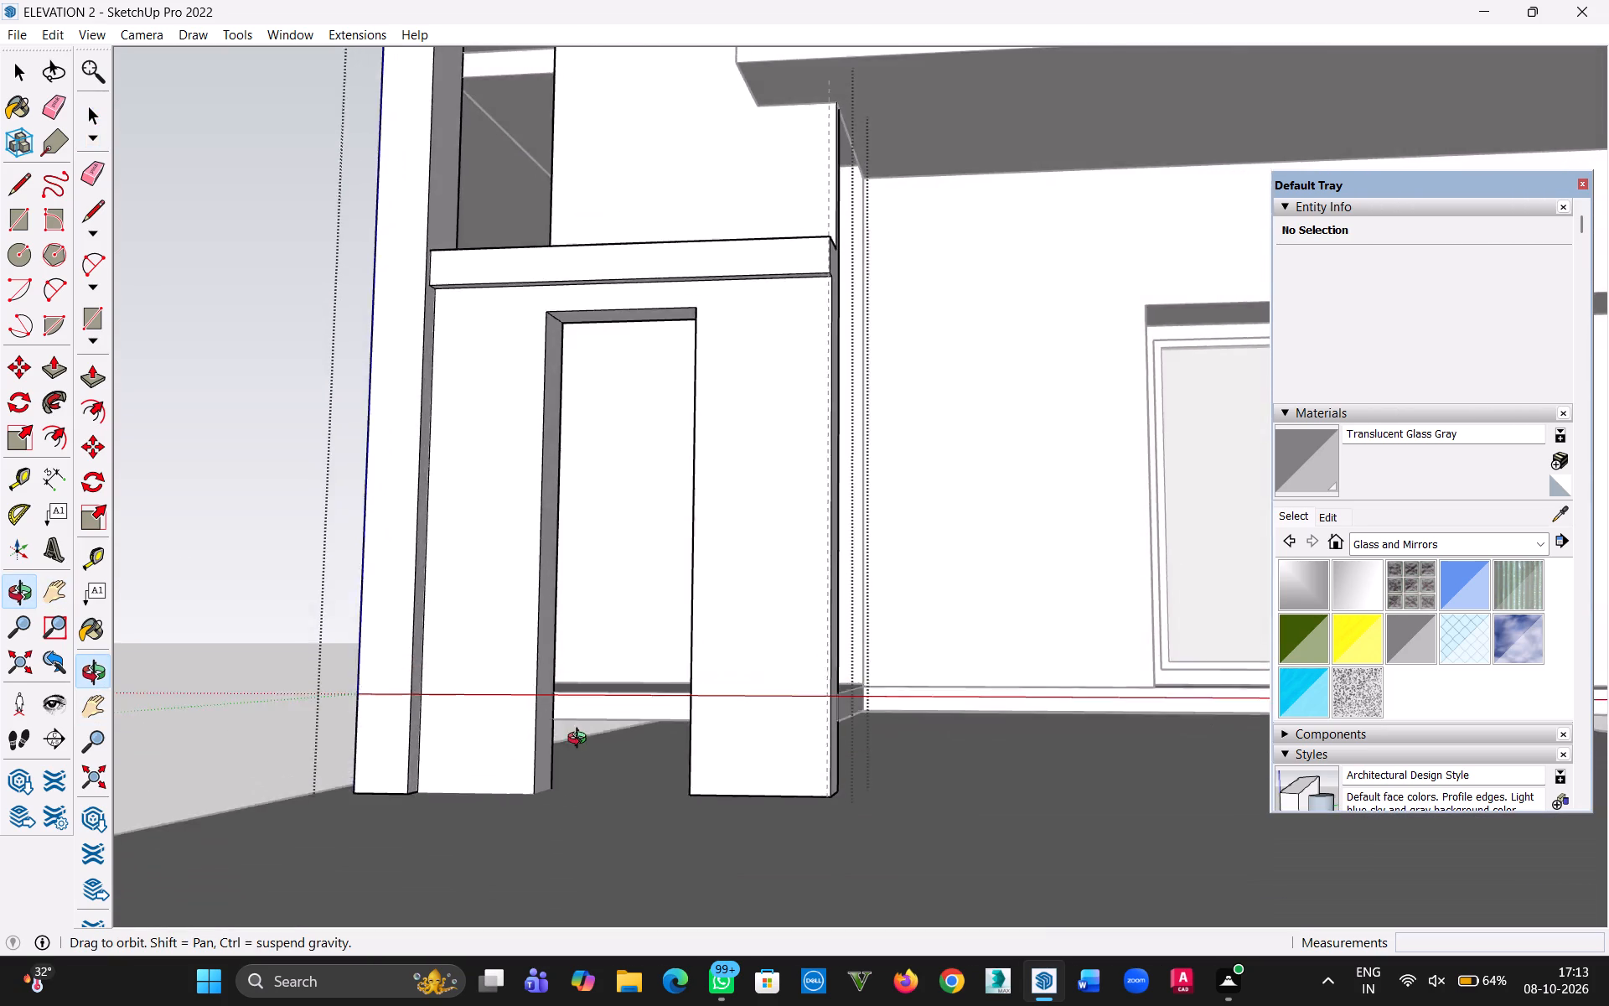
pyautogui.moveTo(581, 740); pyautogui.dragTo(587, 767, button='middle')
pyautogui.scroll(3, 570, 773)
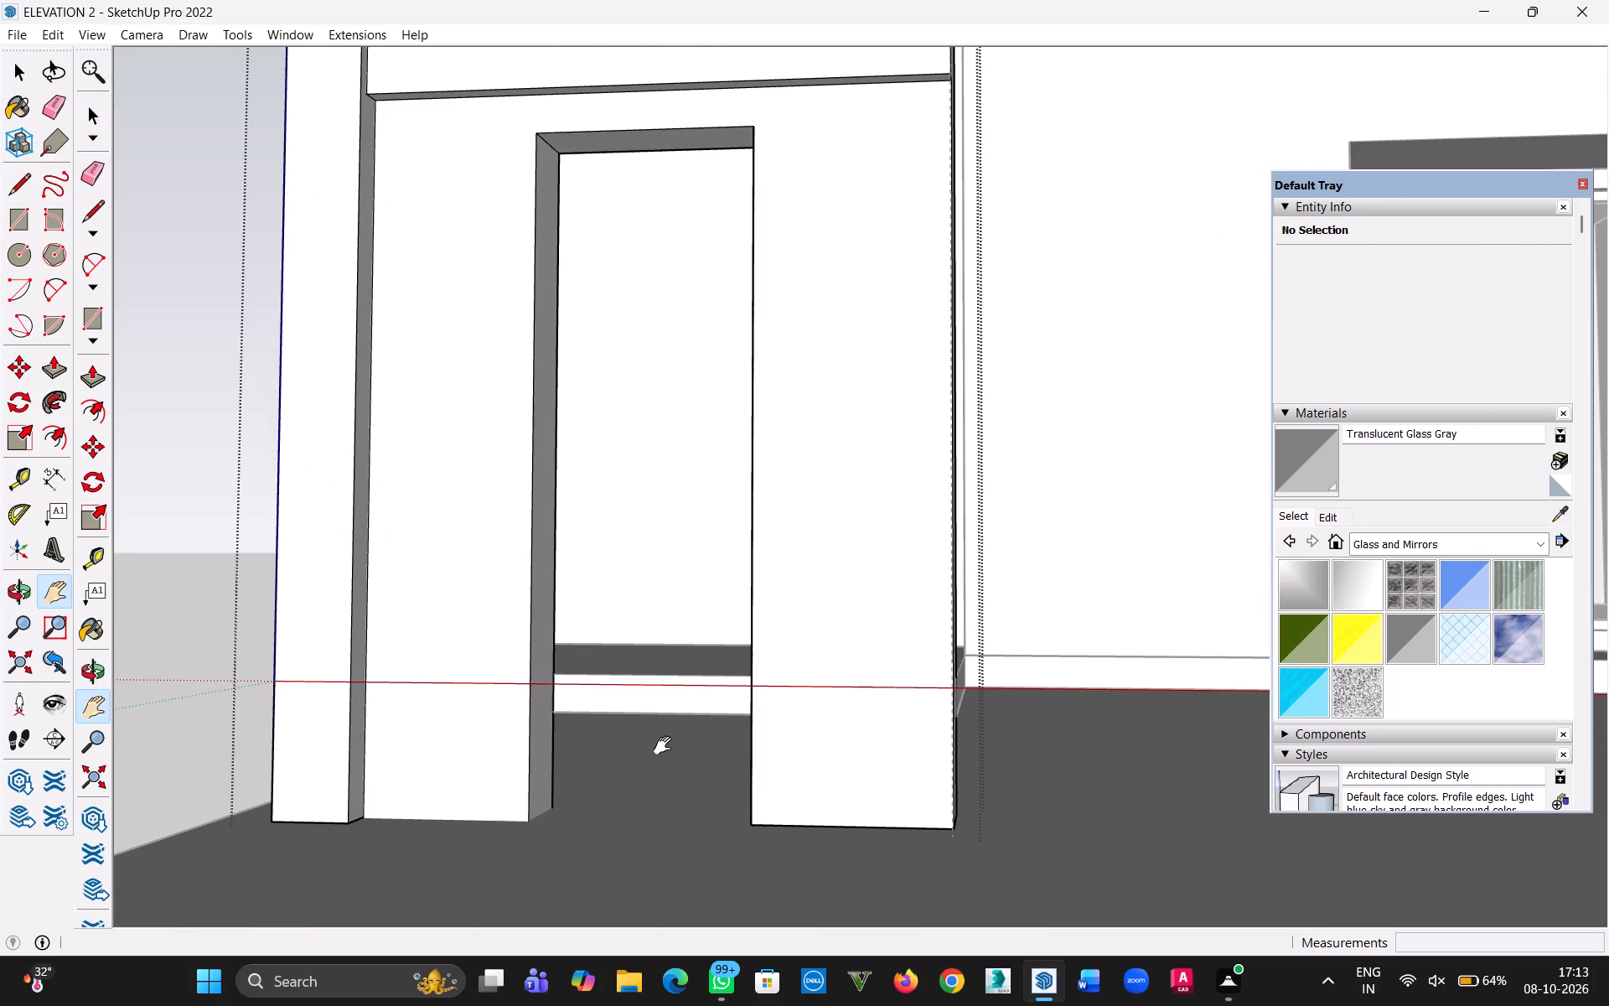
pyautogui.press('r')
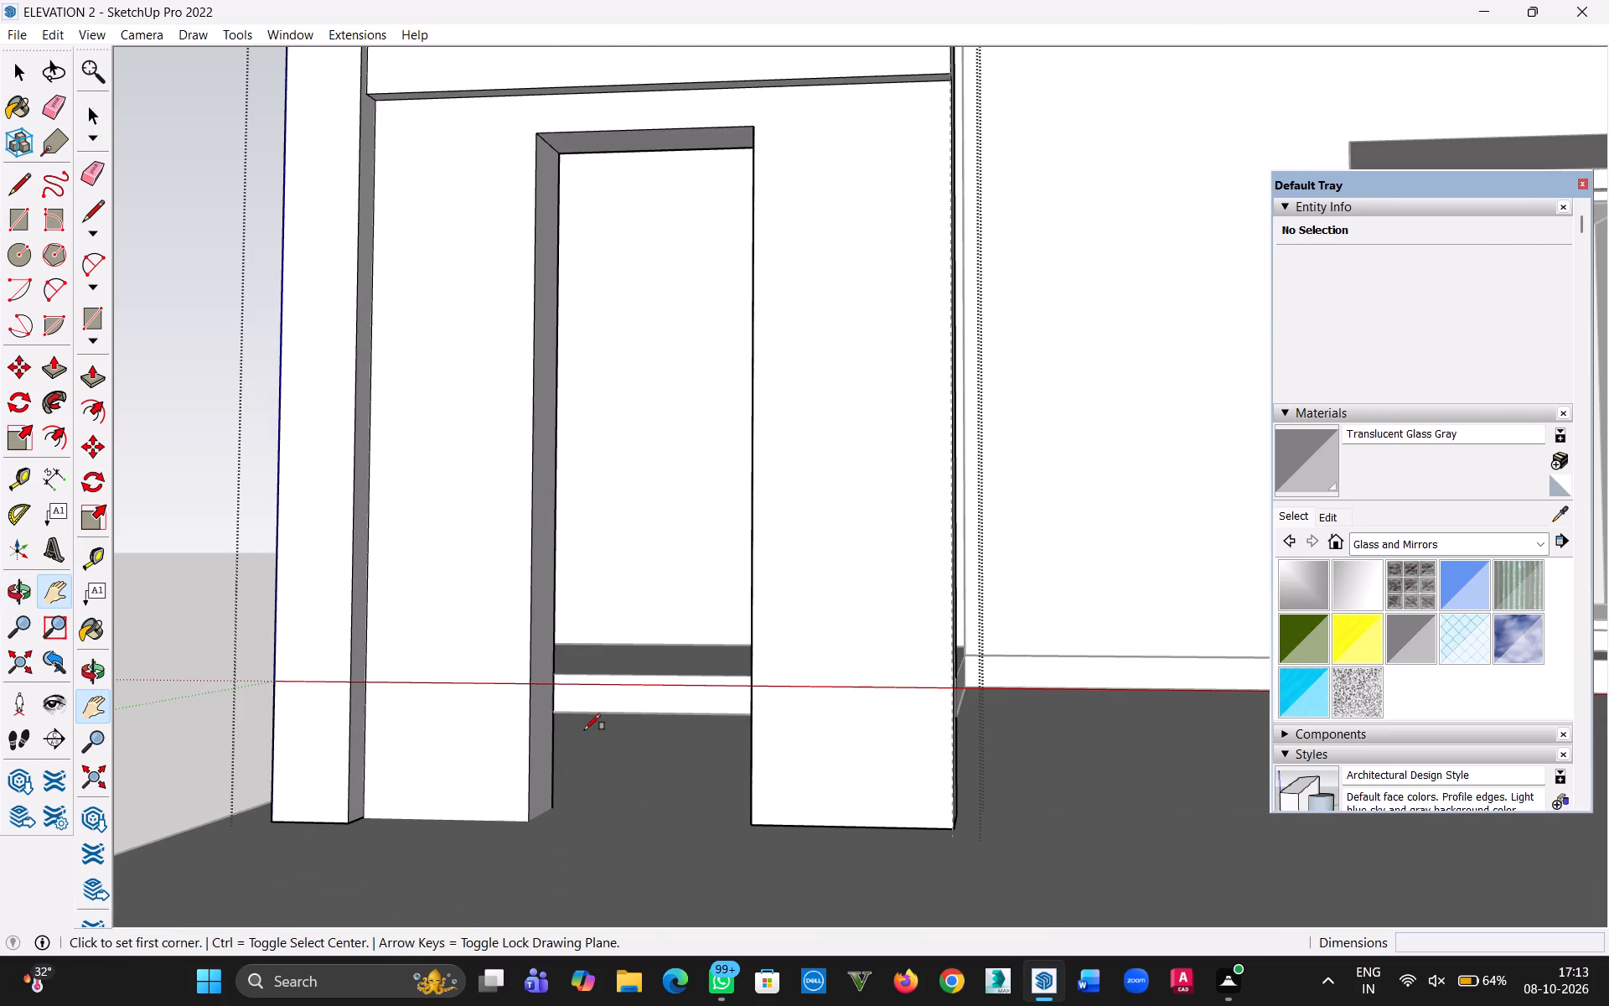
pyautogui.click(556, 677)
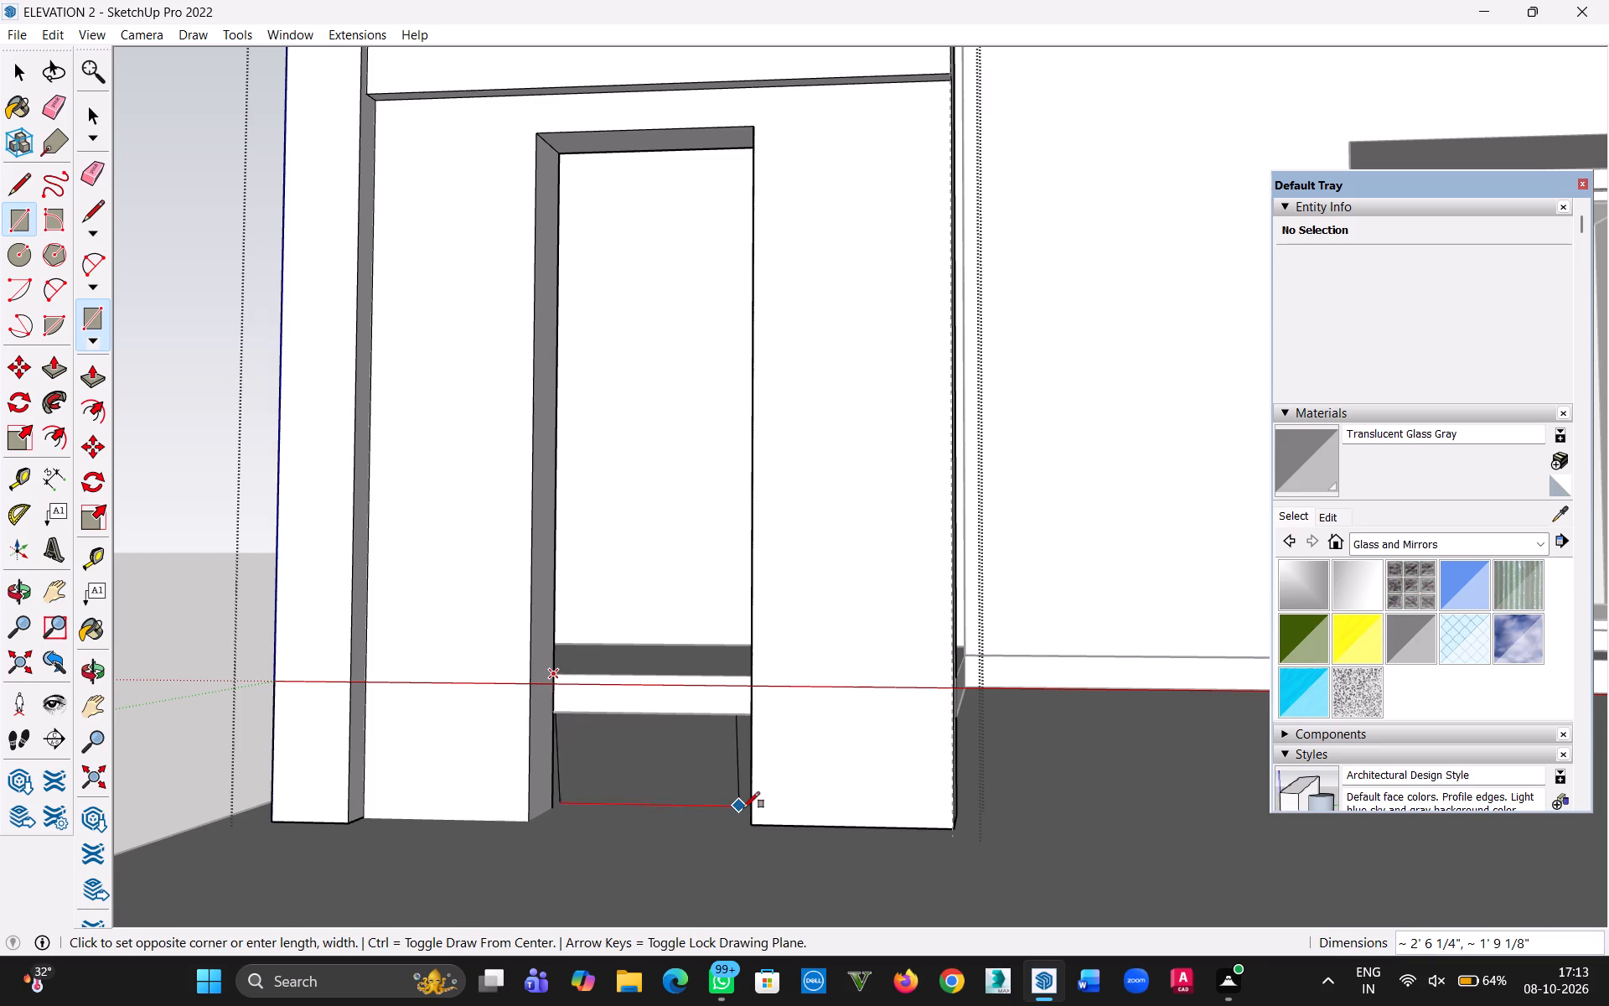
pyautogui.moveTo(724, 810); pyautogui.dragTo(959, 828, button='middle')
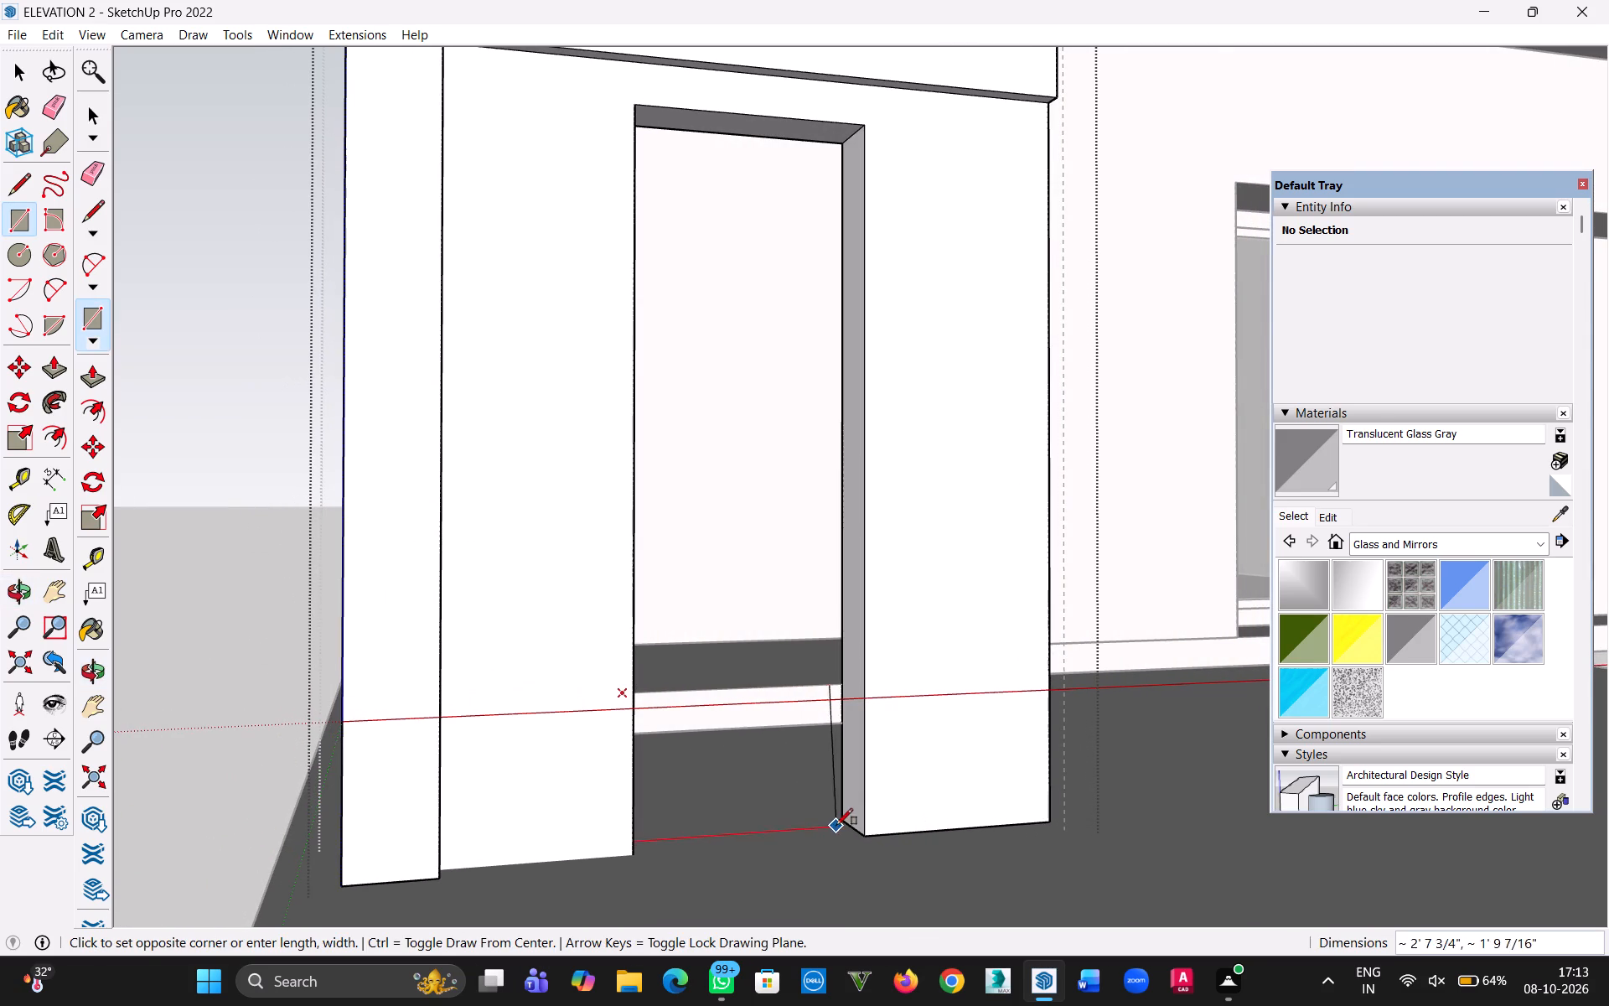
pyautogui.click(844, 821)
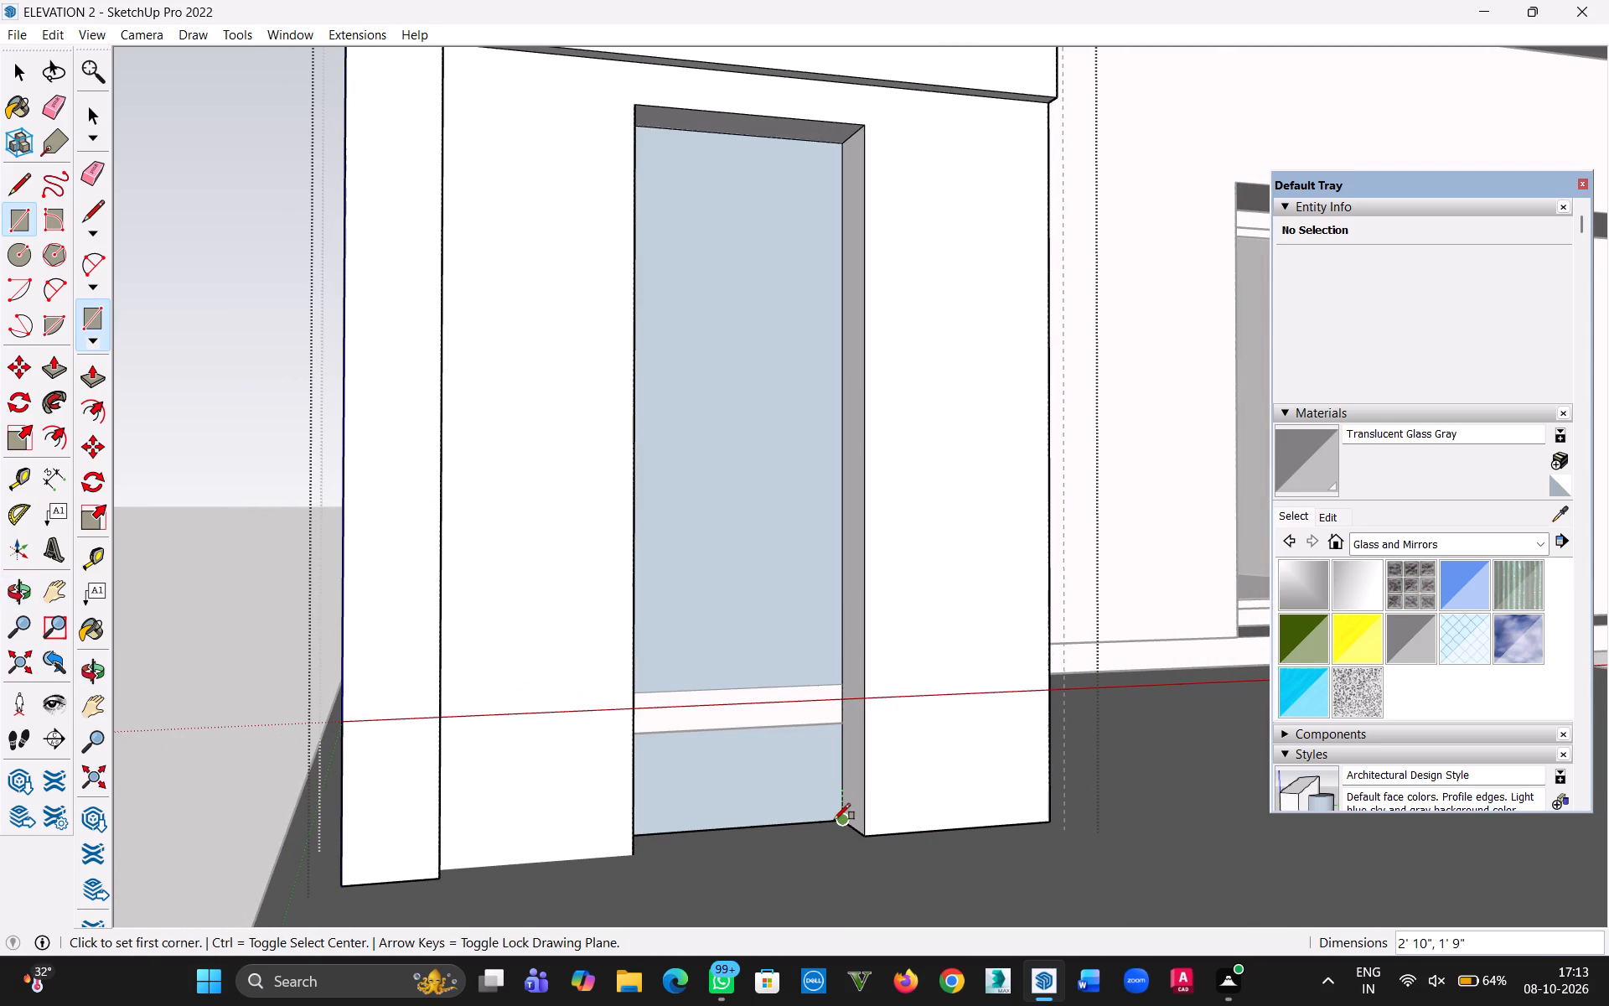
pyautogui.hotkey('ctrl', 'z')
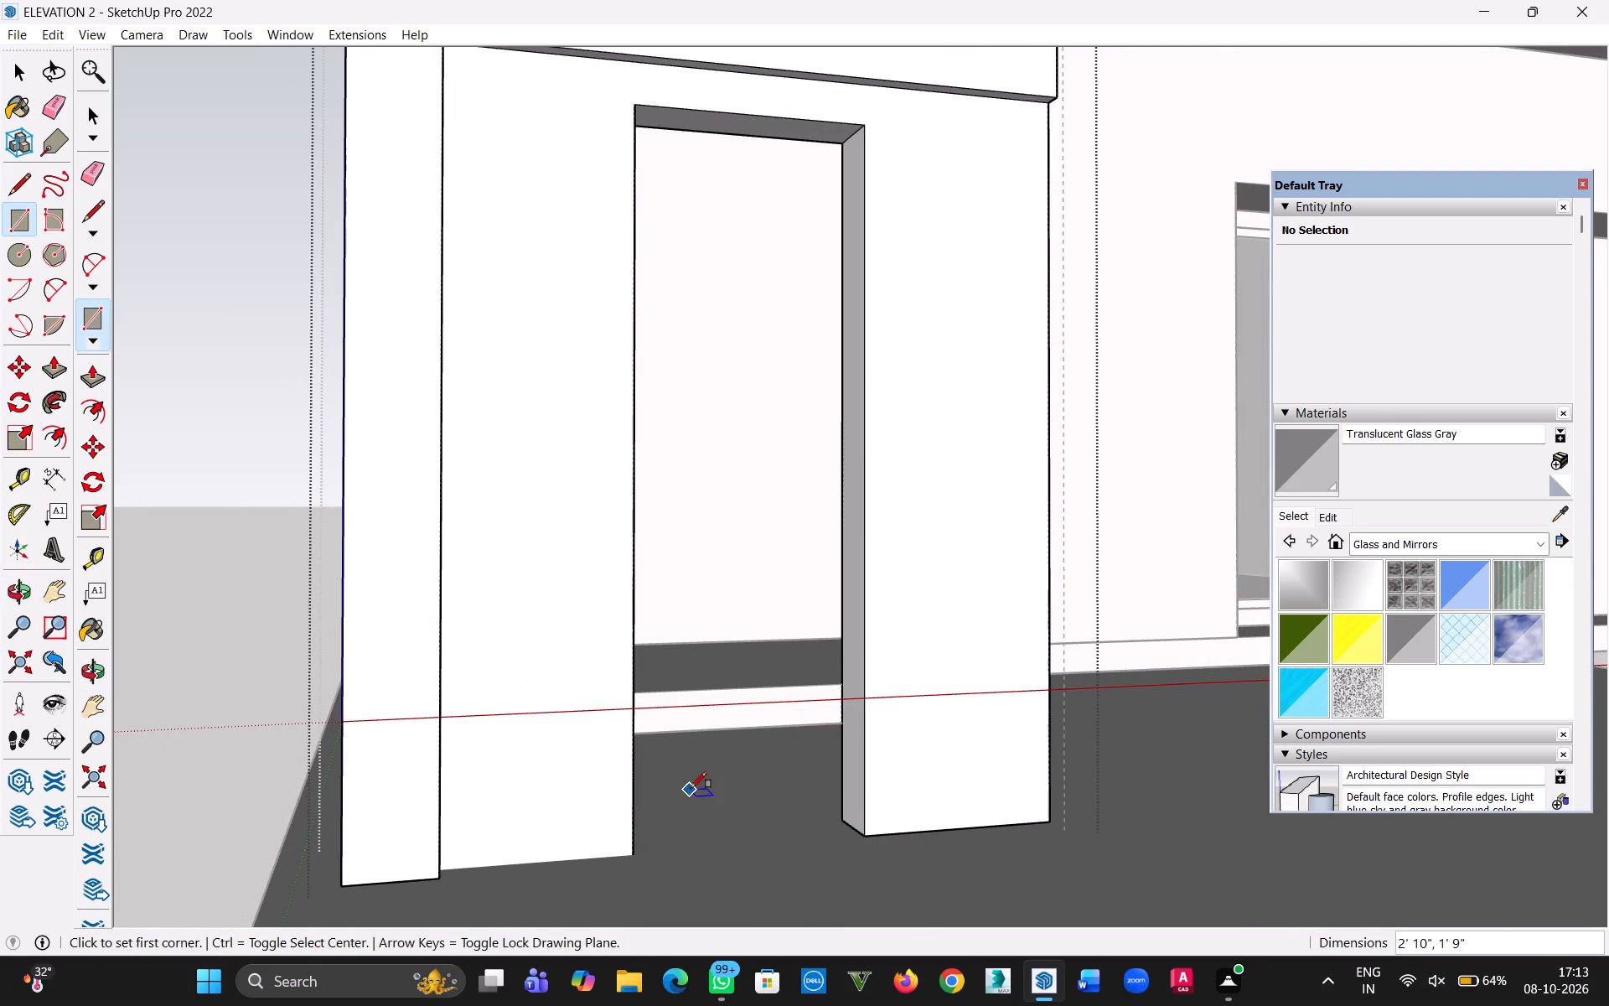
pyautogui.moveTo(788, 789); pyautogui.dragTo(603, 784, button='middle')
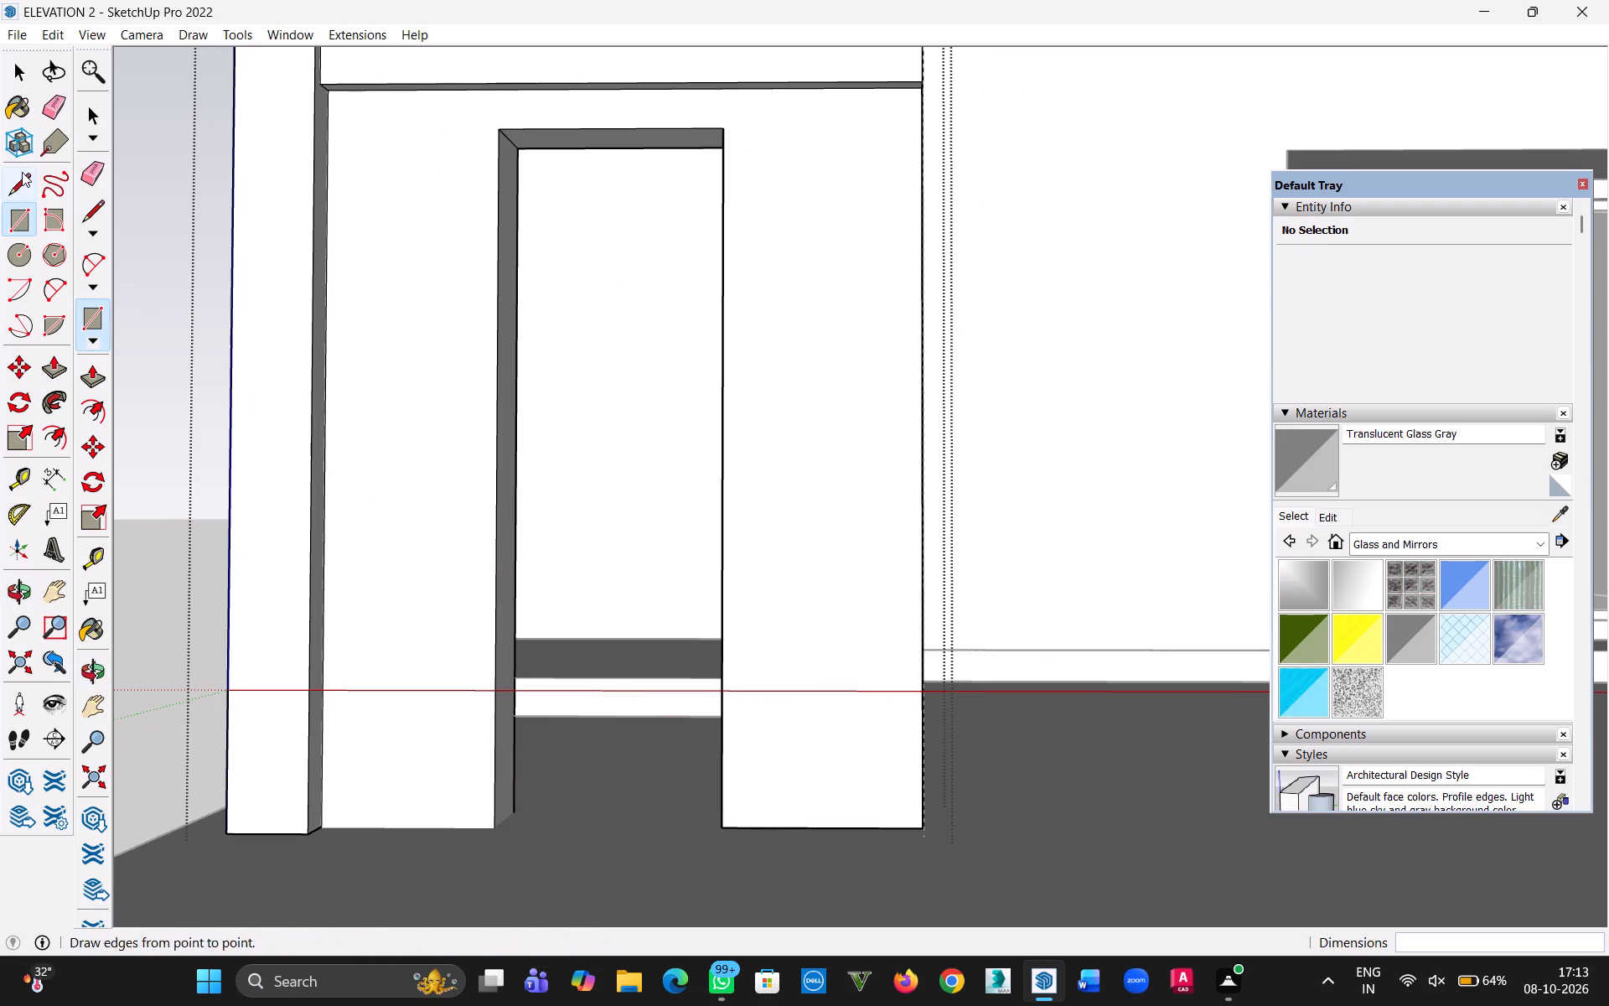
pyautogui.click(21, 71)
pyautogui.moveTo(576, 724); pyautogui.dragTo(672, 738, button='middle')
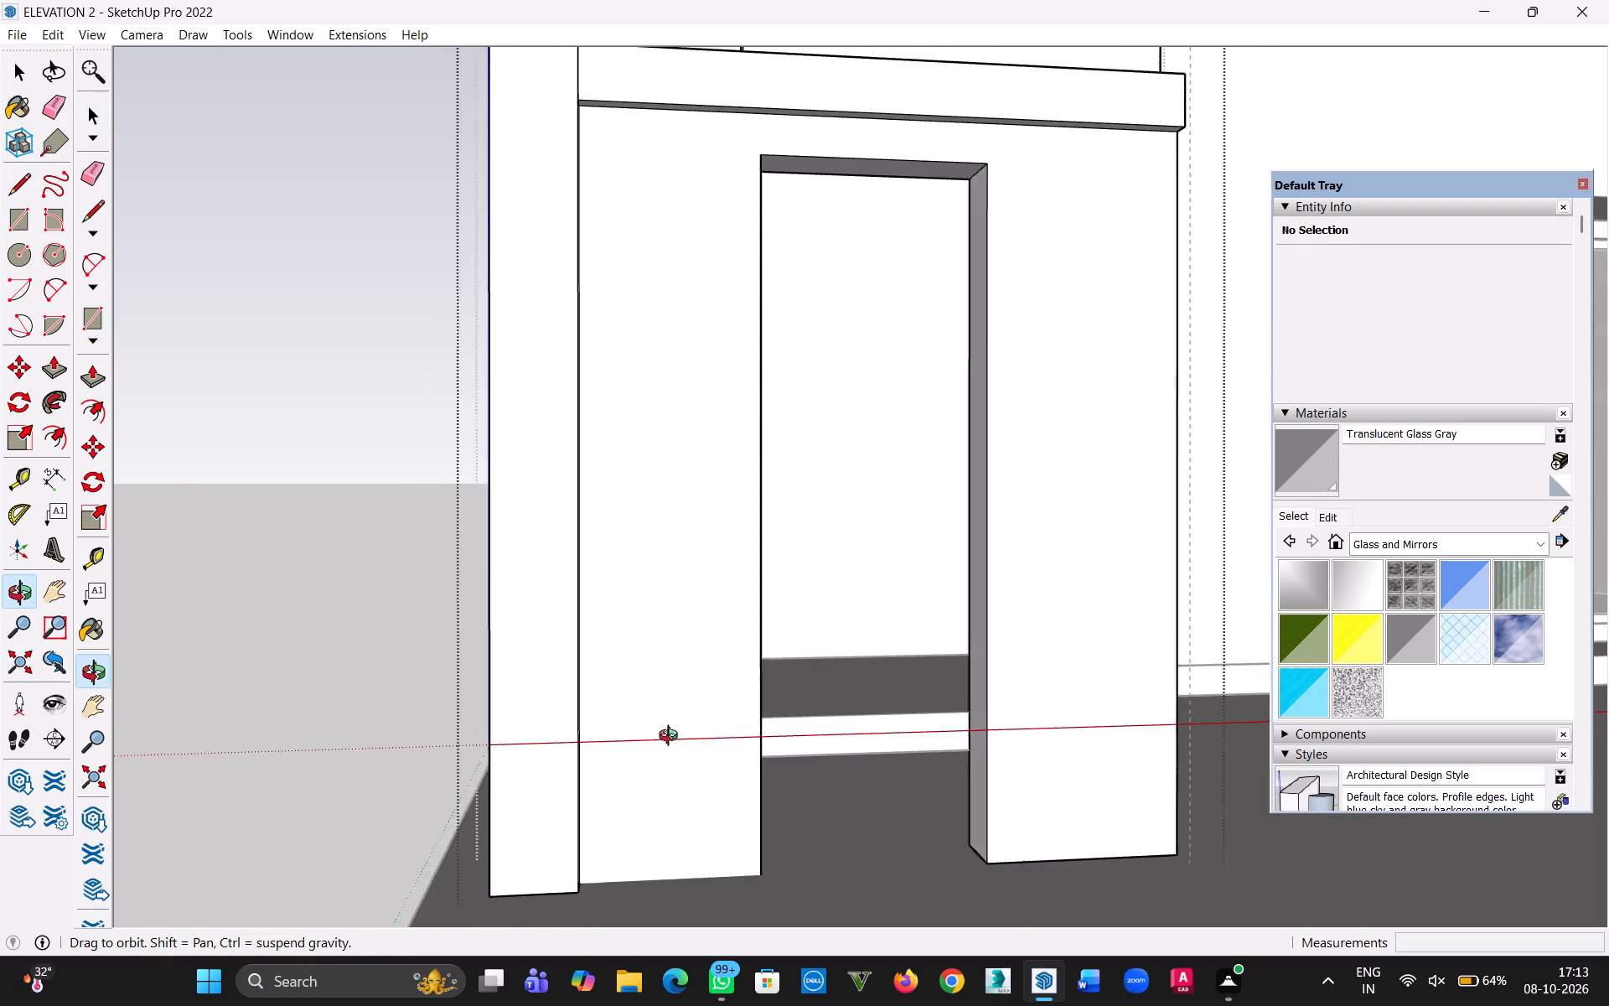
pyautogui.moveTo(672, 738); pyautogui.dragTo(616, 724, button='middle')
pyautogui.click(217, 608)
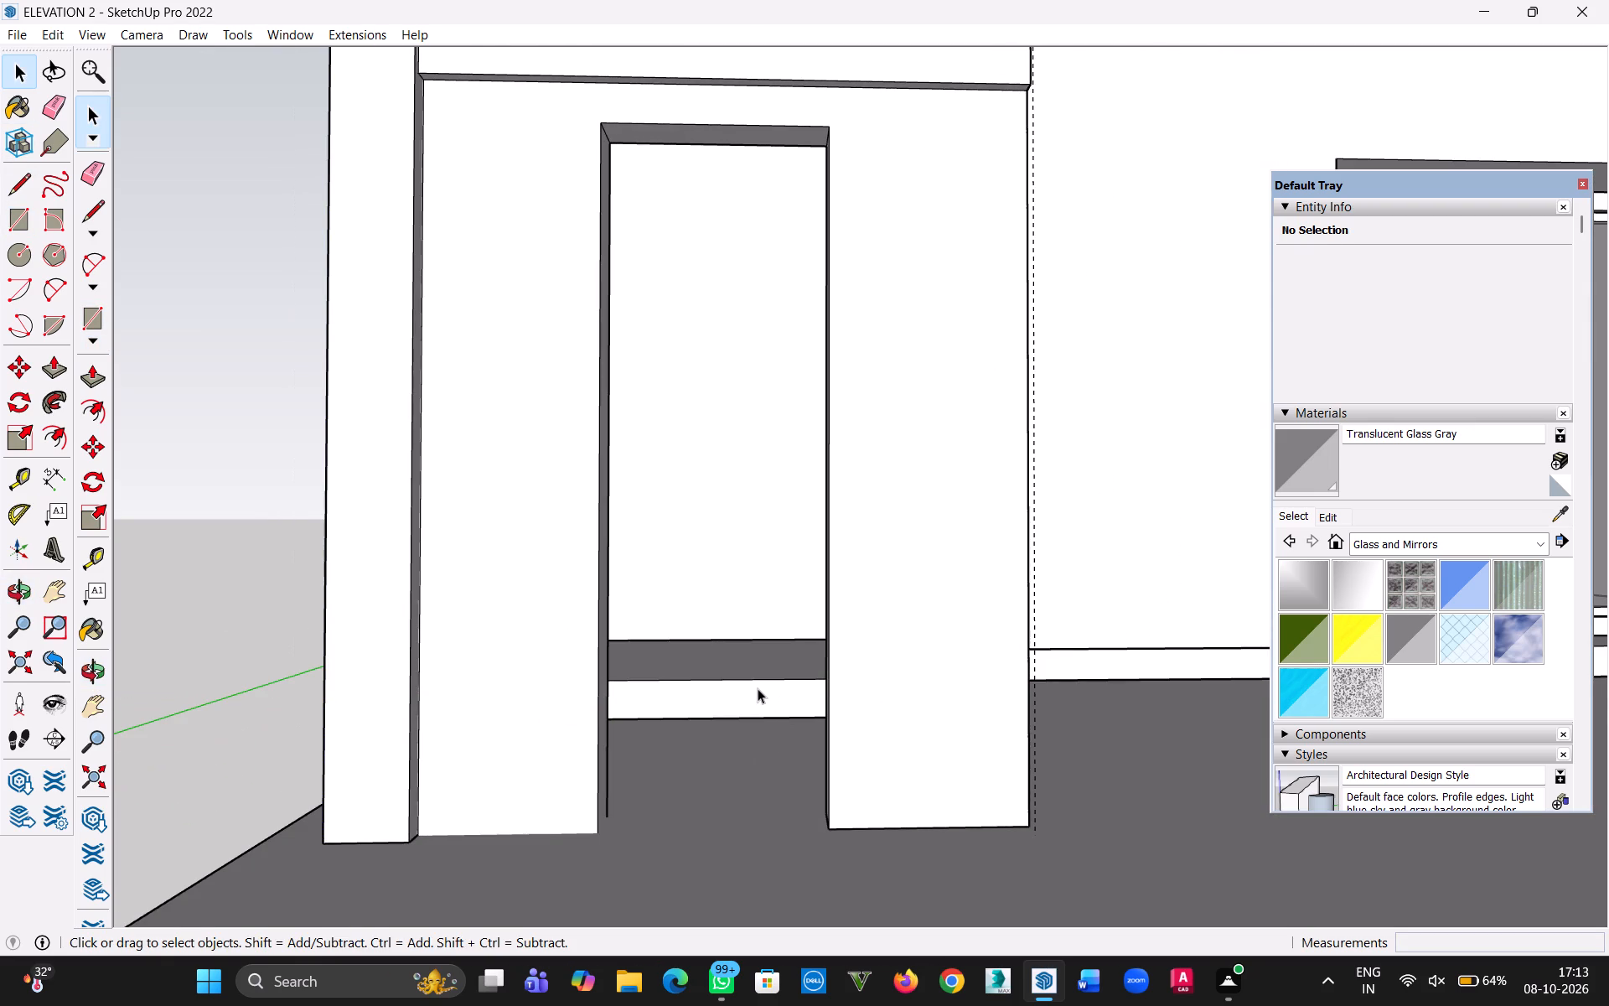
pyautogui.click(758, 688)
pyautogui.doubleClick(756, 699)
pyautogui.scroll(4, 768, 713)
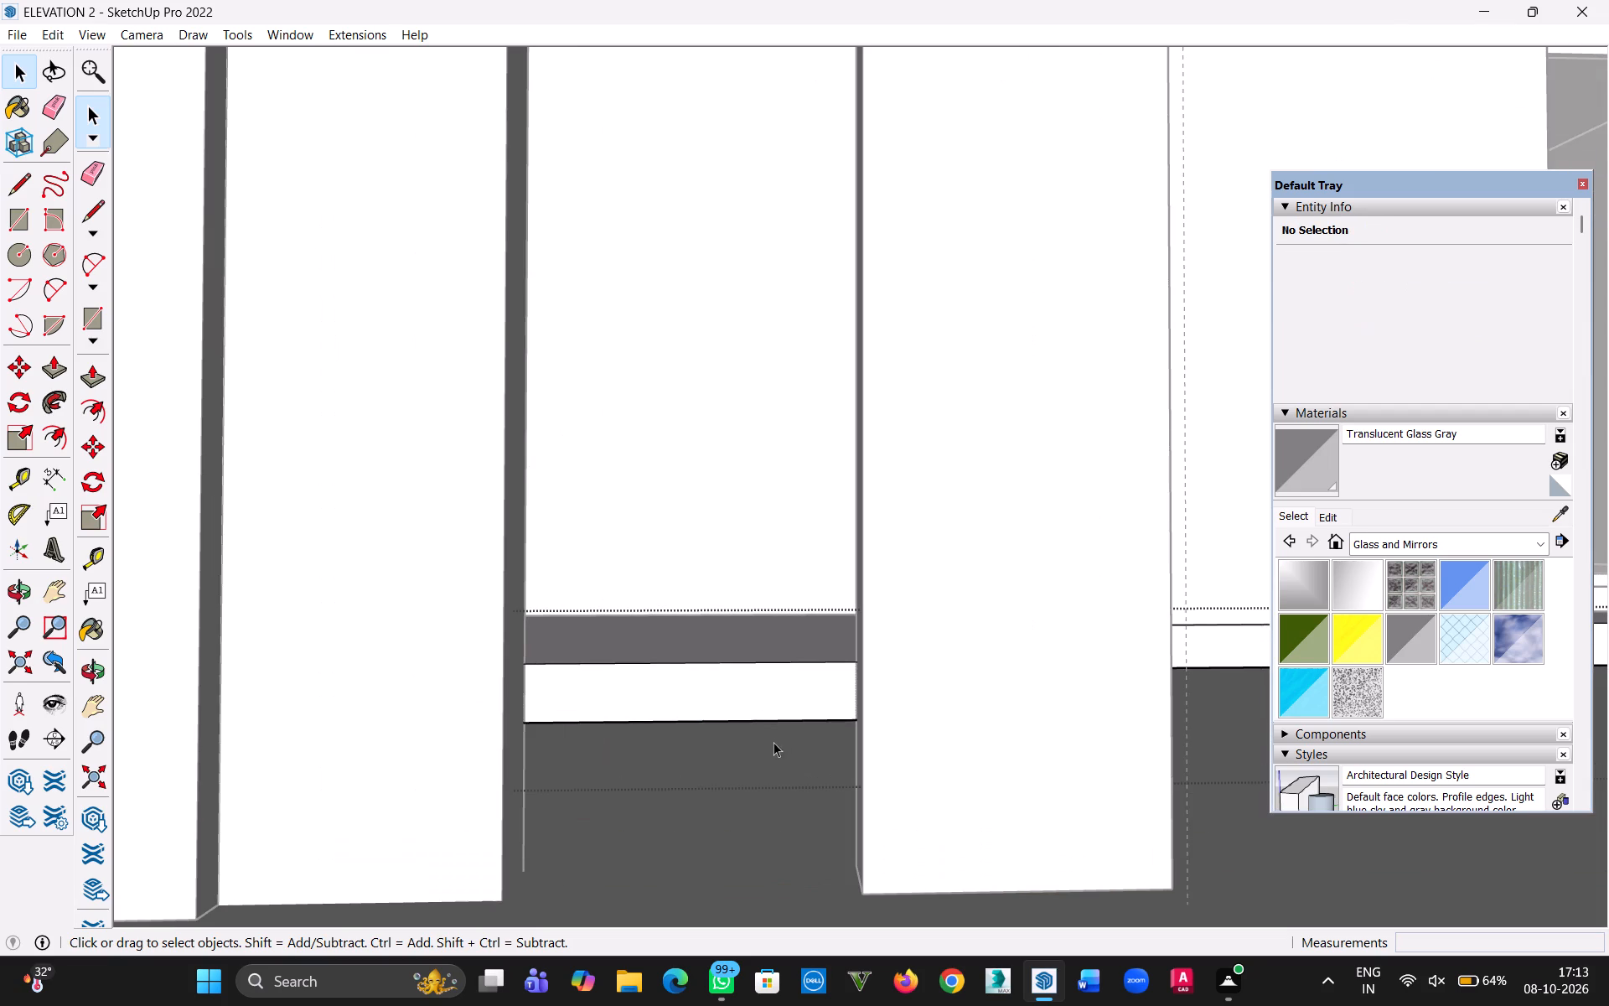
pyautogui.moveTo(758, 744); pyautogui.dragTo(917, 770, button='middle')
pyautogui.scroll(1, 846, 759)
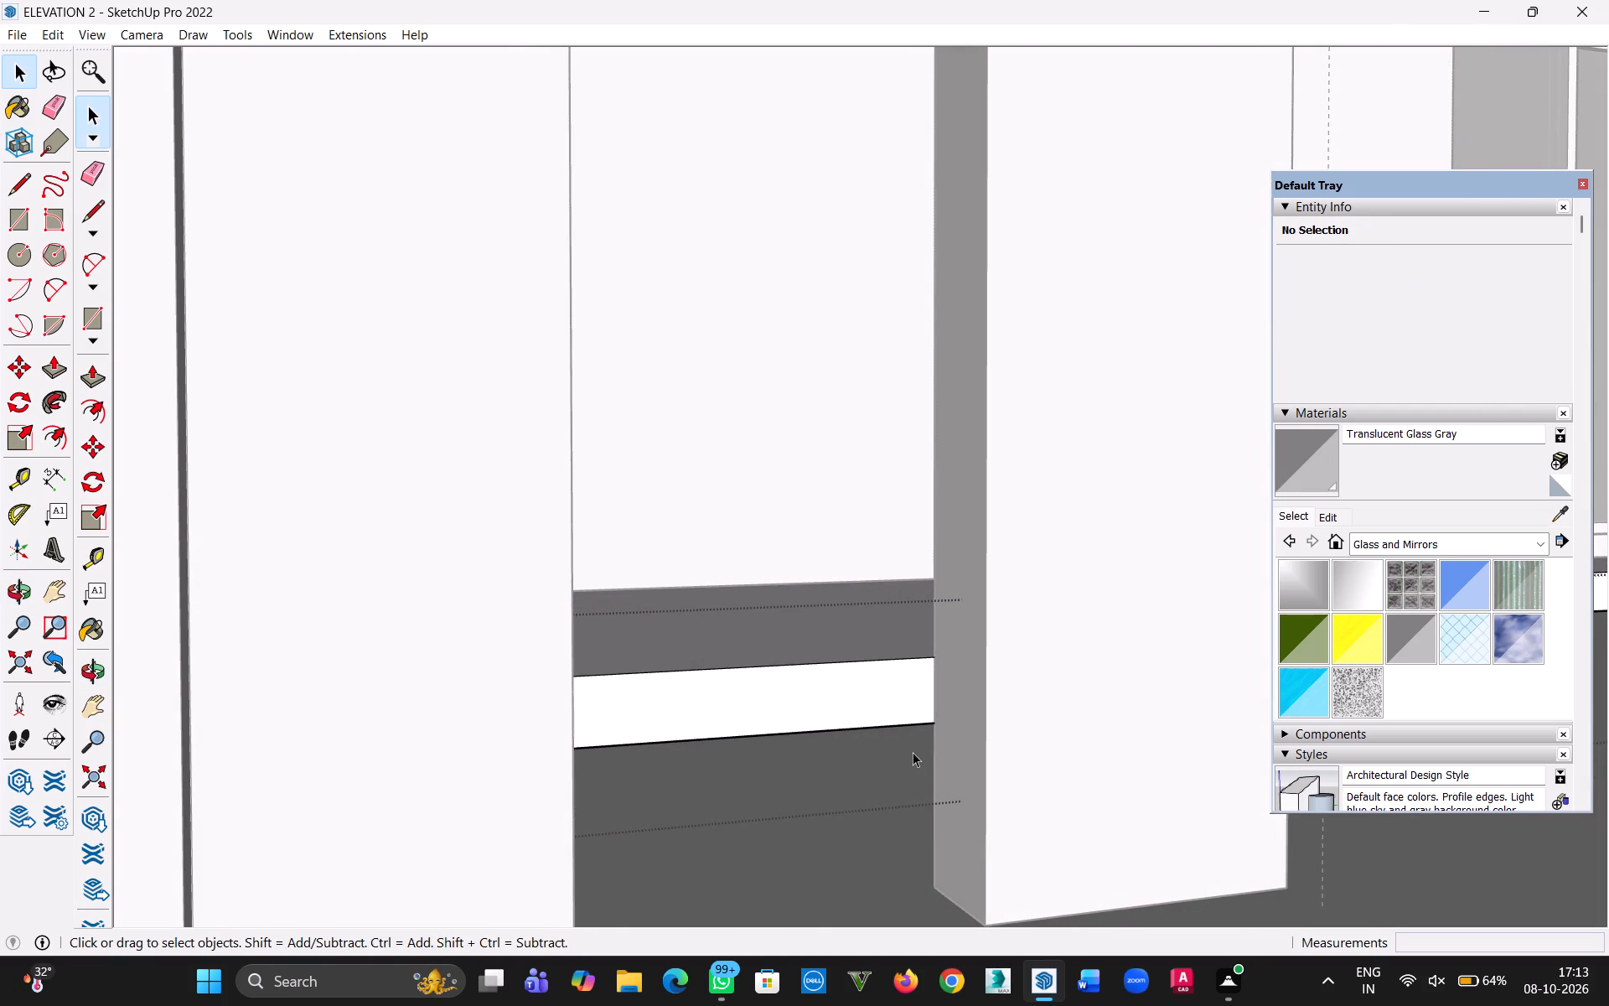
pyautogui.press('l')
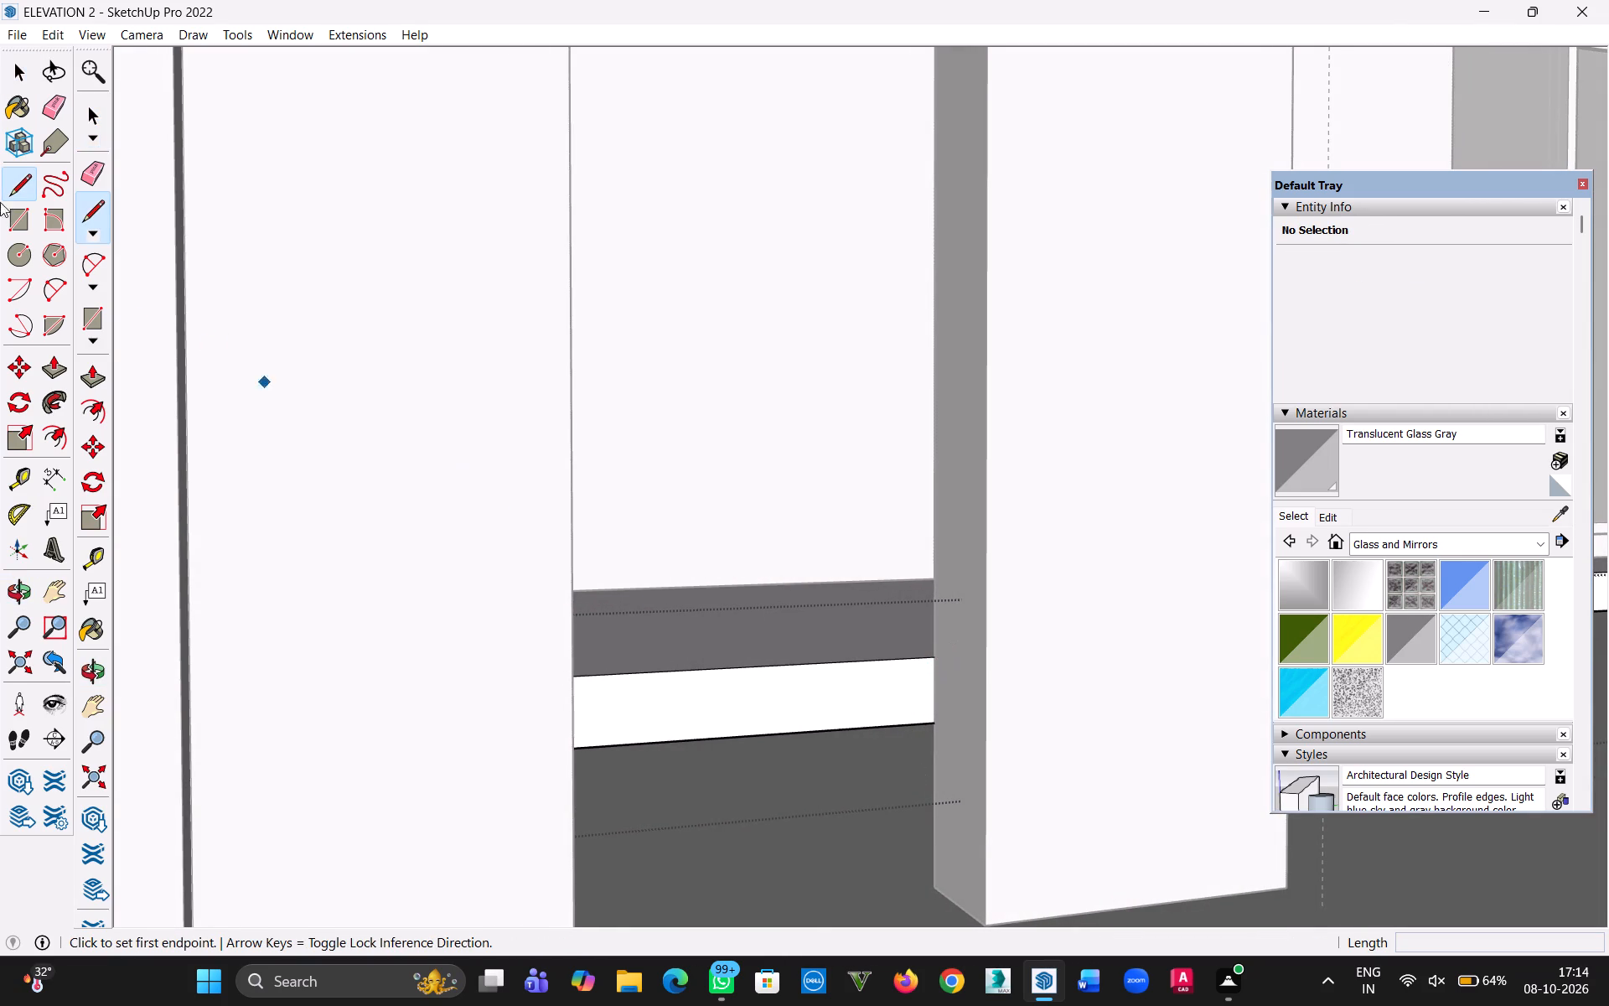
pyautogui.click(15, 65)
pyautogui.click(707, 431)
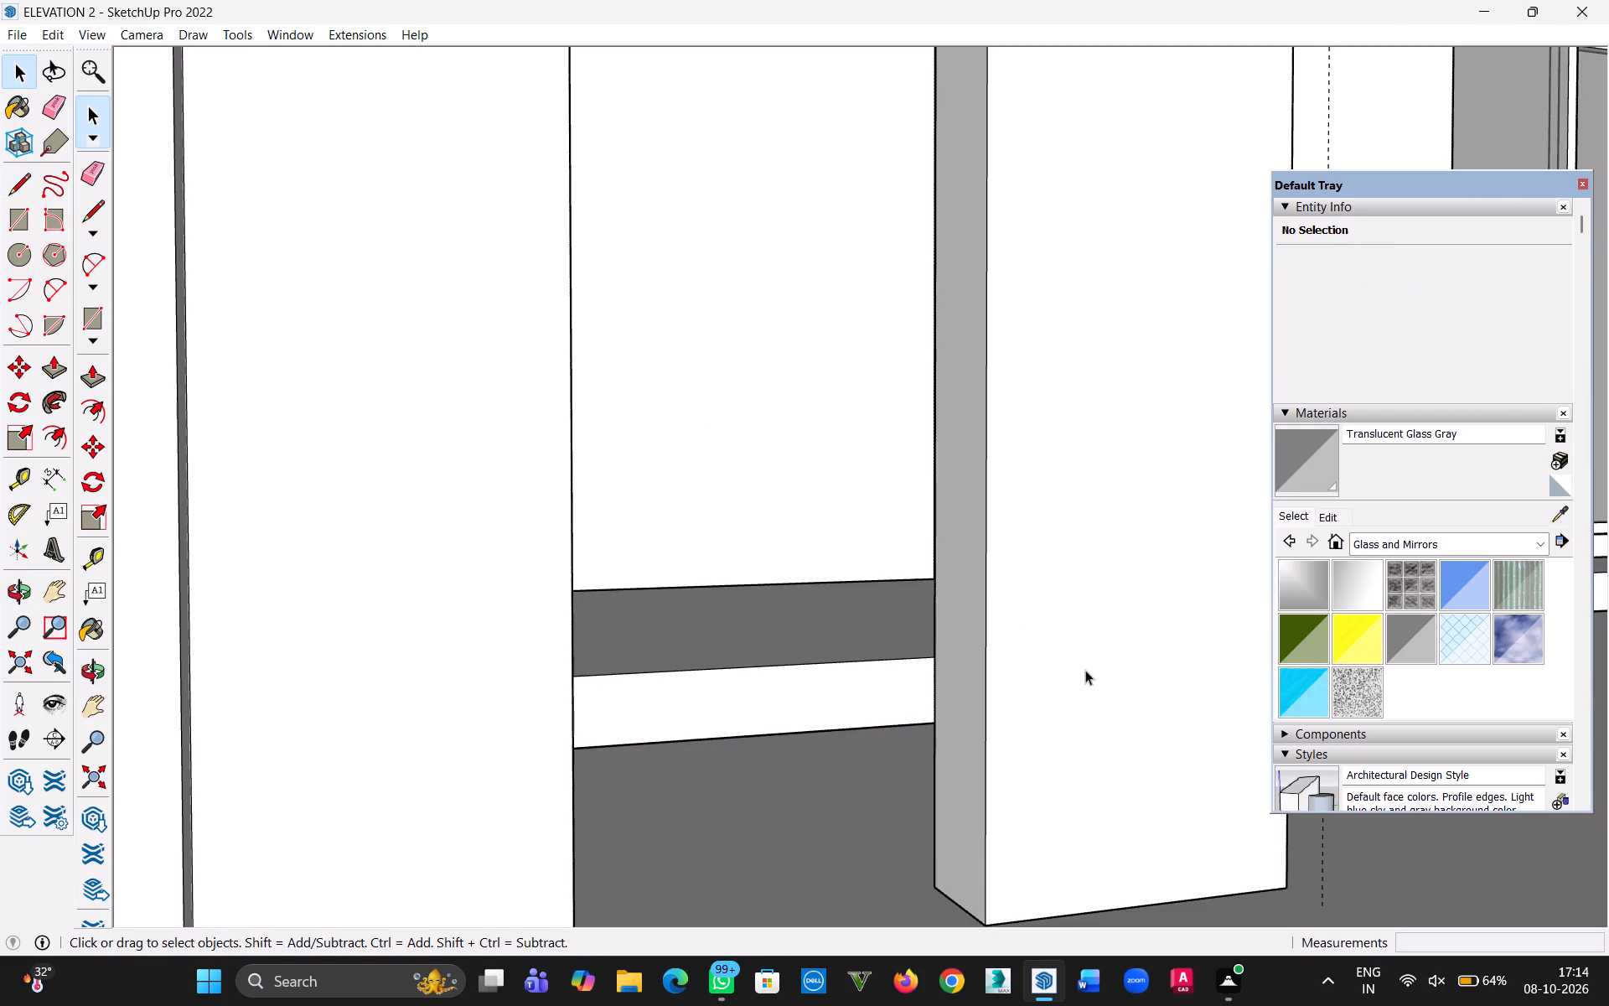
# Draw an 11" line across the doorway's inner side face, level with the front edge of the raised floor behind.
pyautogui.tripleClick(1085, 670)
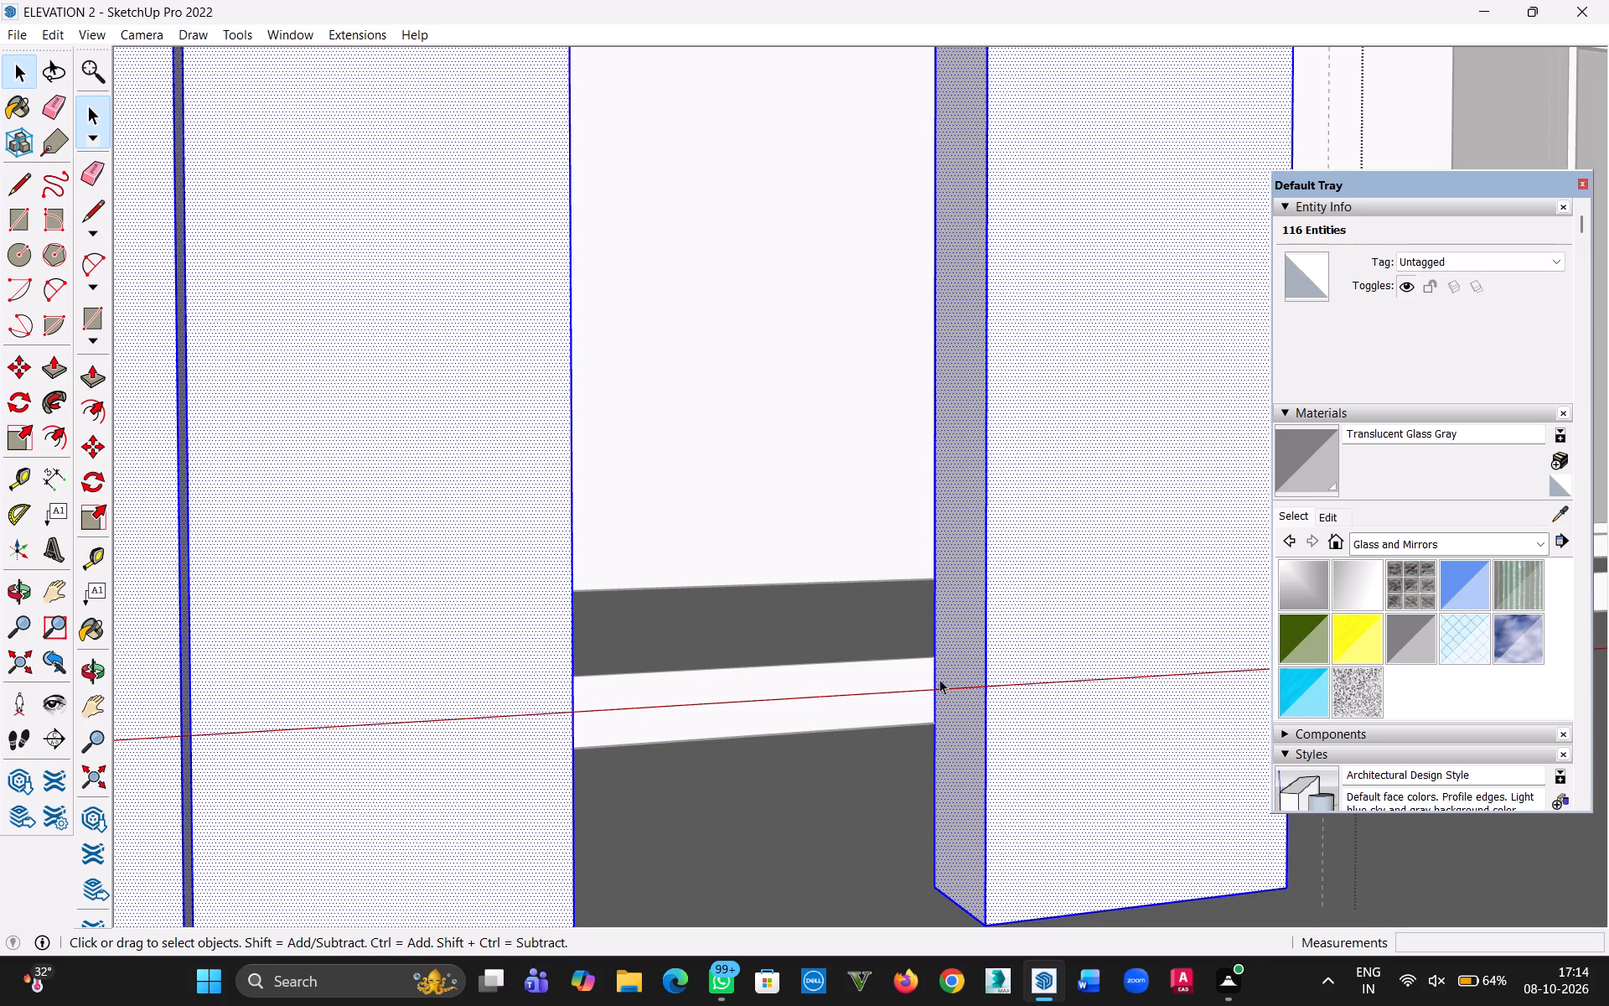
pyautogui.press('l')
pyautogui.click(935, 661)
pyautogui.click(986, 680)
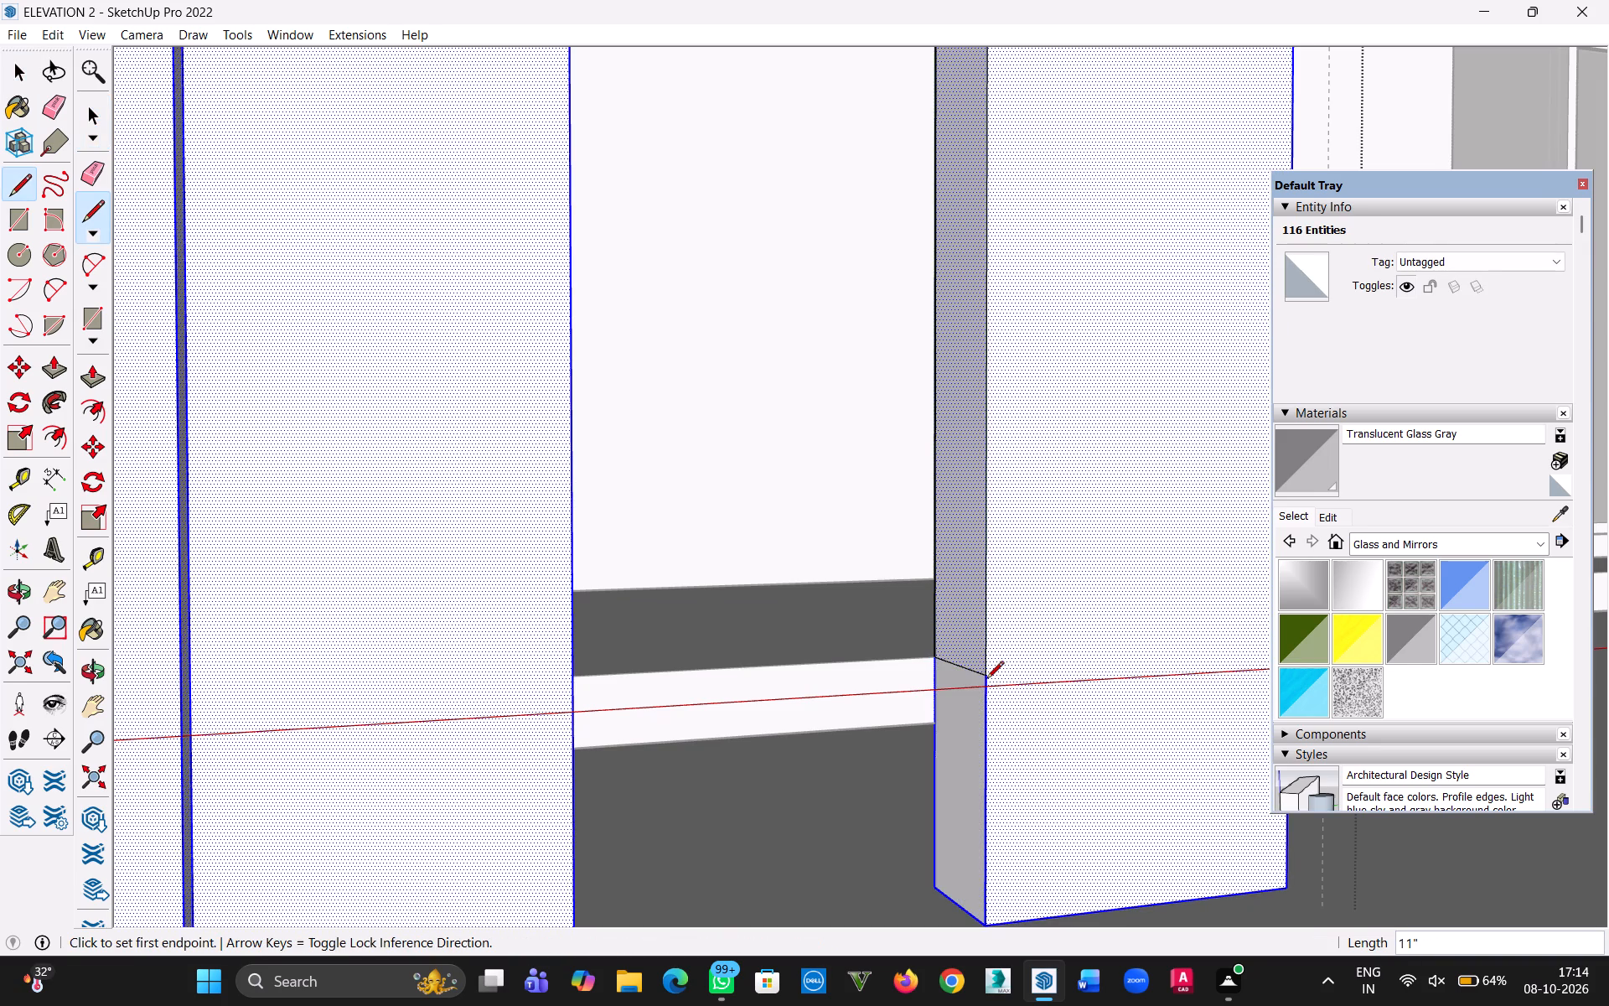
pyautogui.press('Escape')
pyautogui.hotkey('ctrl', 'z')
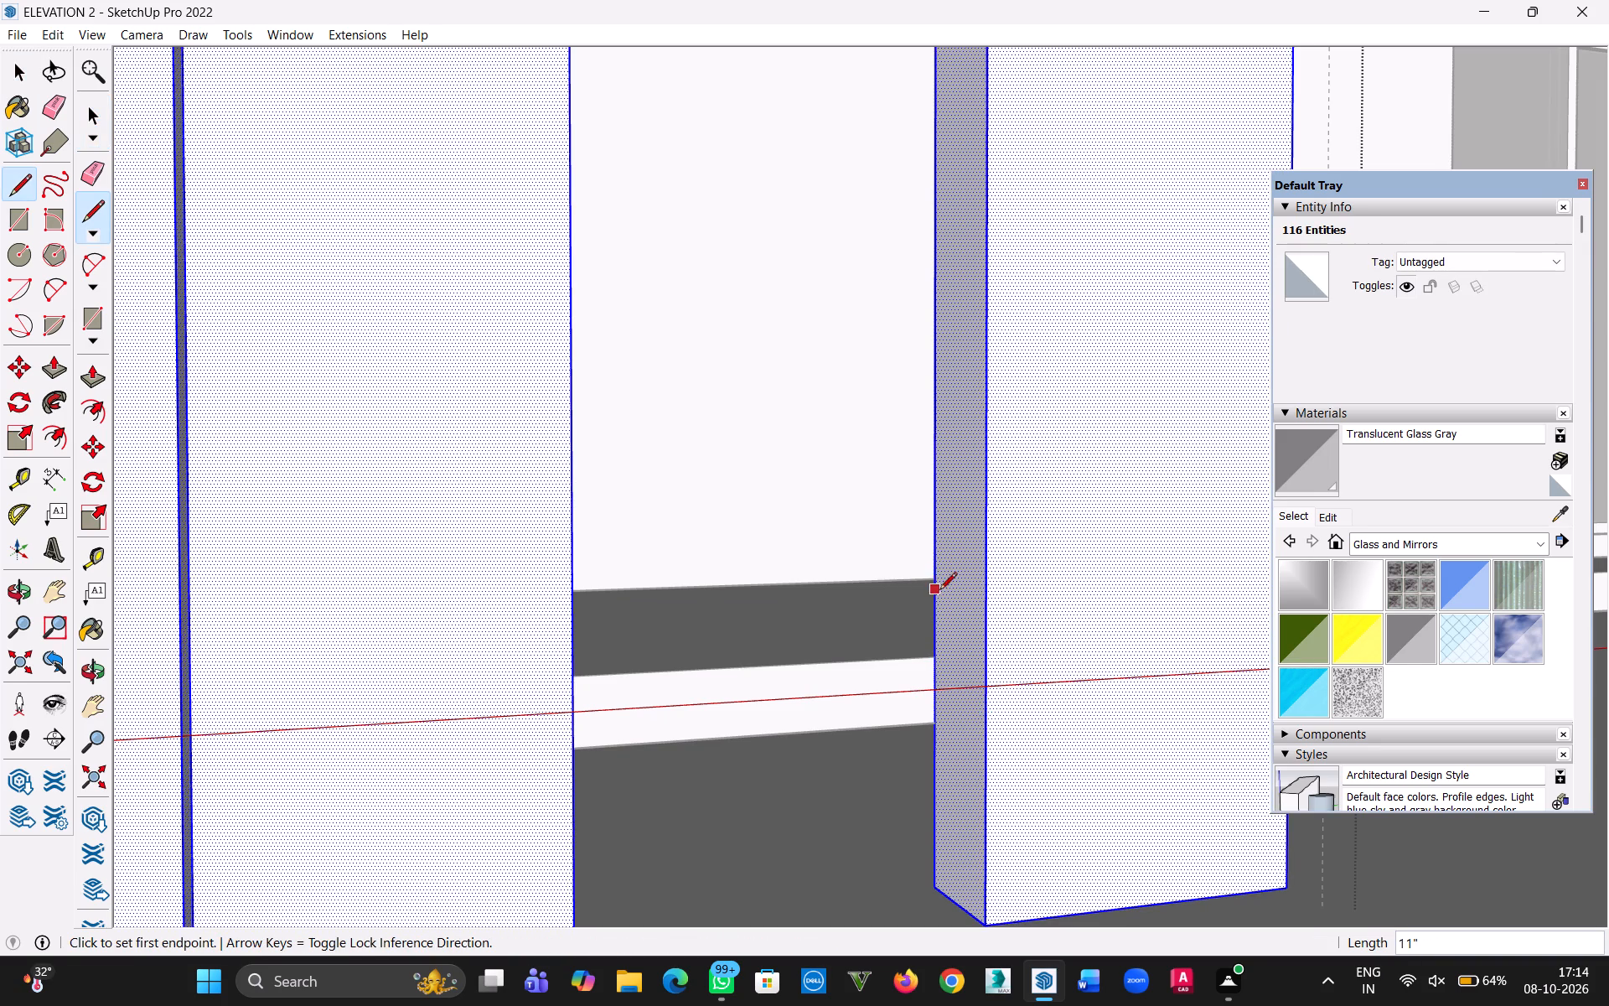
pyautogui.moveTo(913, 652); pyautogui.dragTo(982, 713, button='middle')
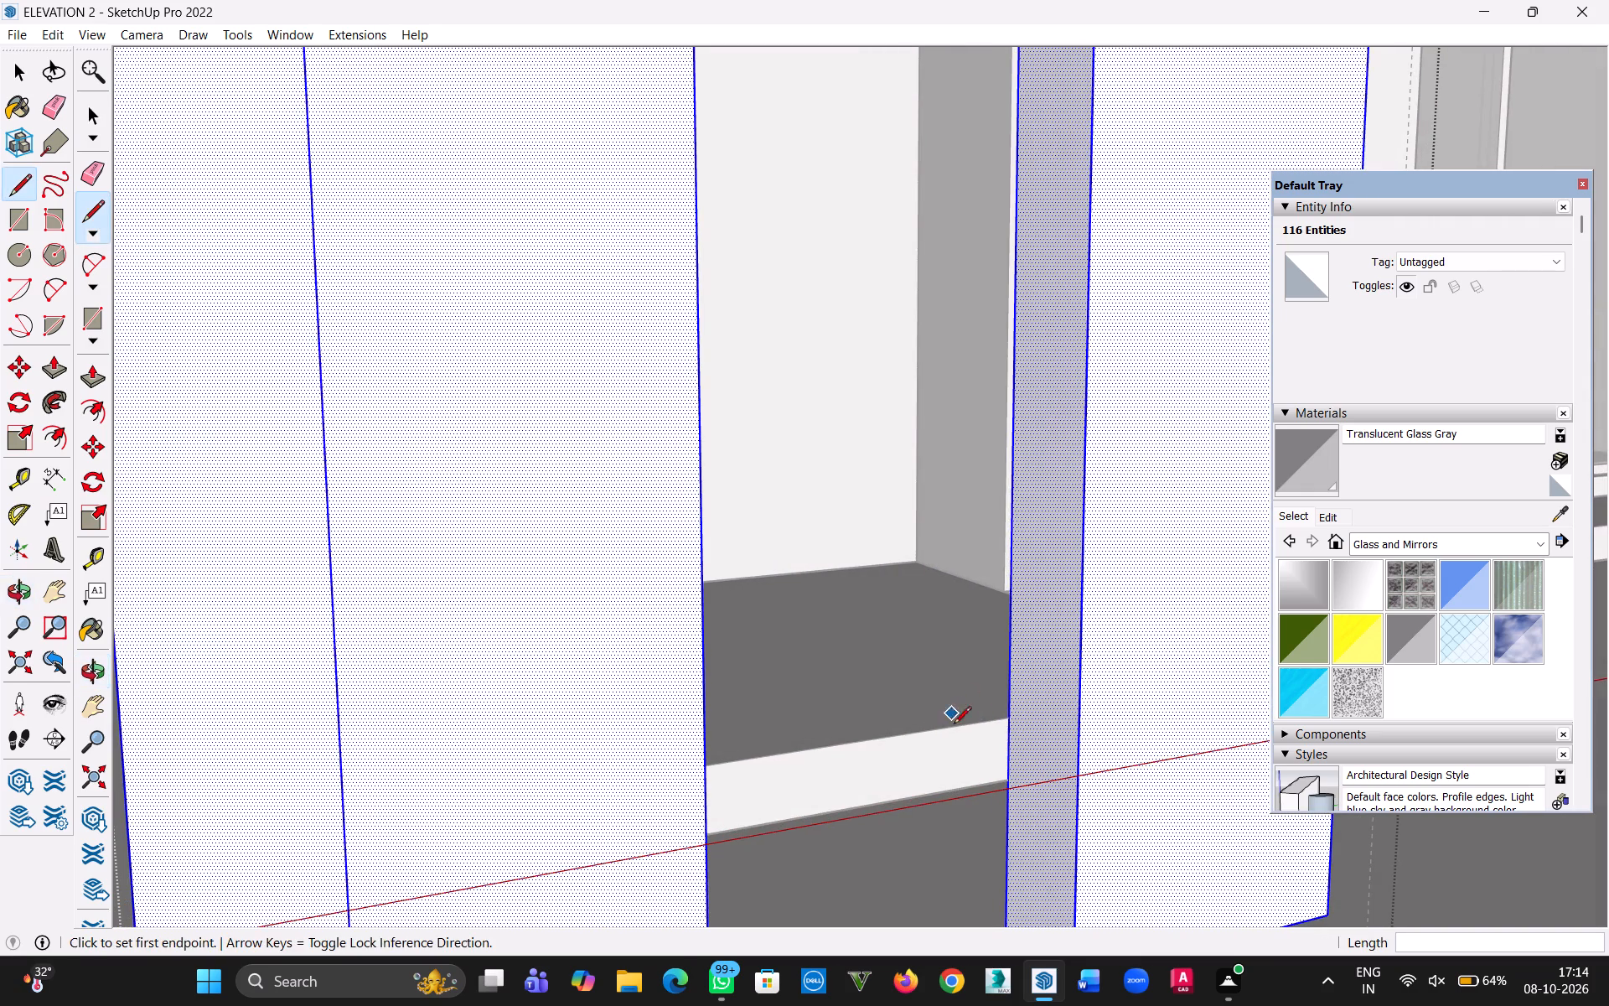
pyautogui.moveTo(962, 734); pyautogui.dragTo(904, 713, button='middle')
pyautogui.hotkey('ctrl', 'y')
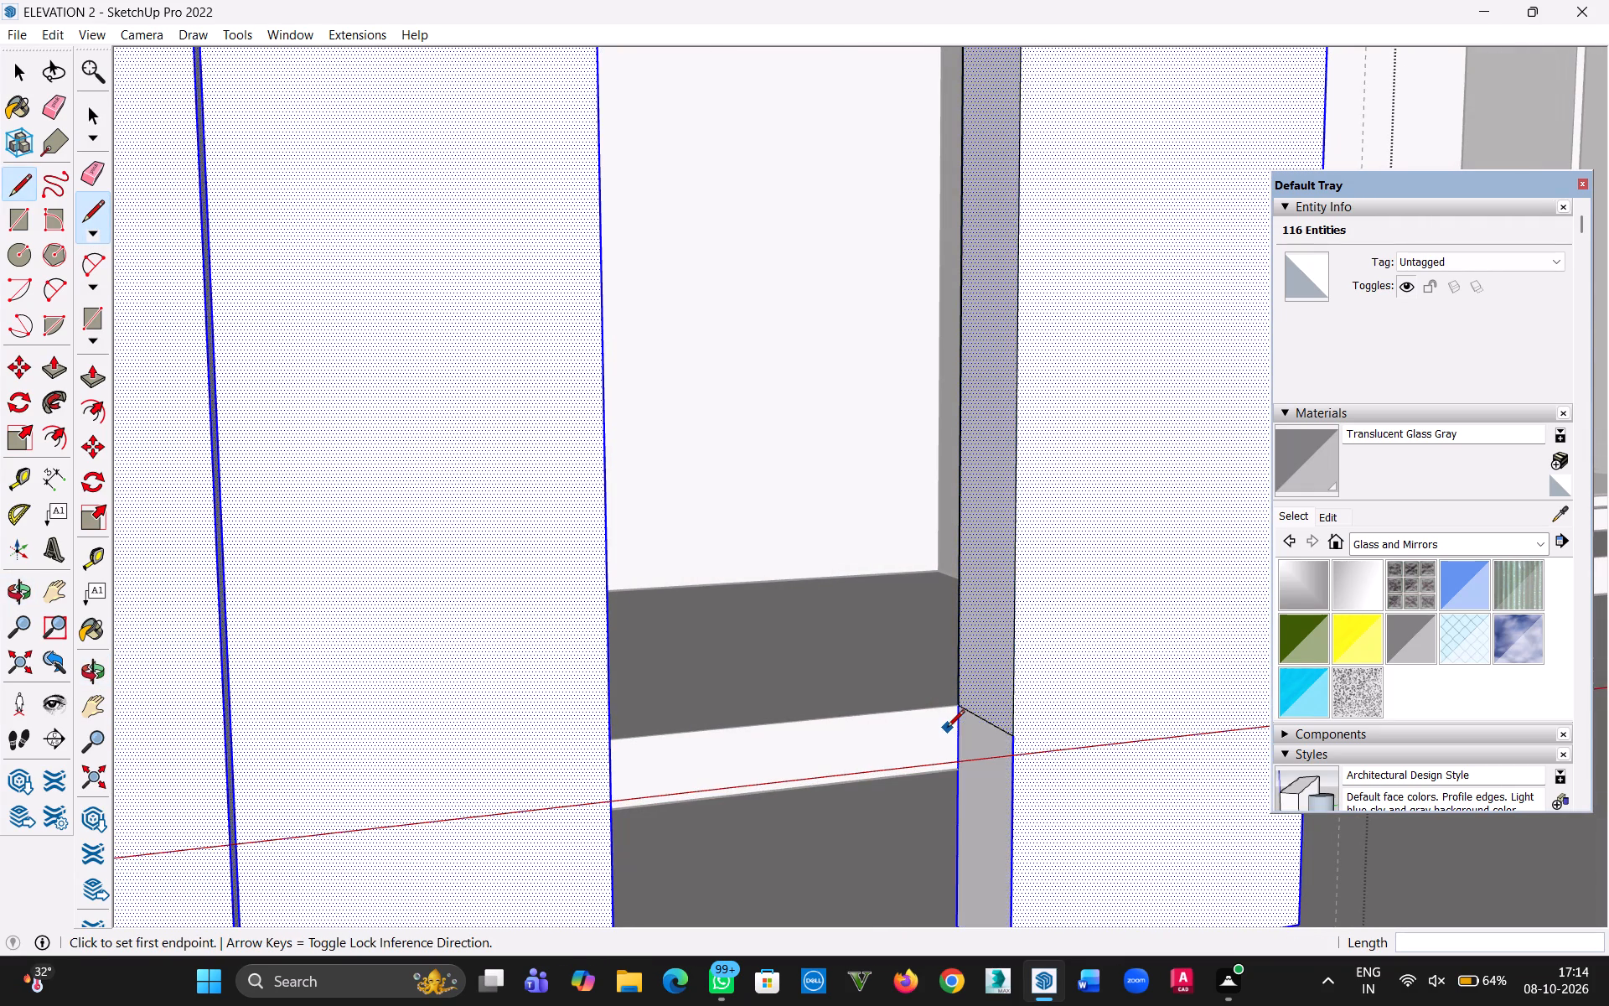
pyautogui.moveTo(1044, 774); pyautogui.dragTo(1028, 694, button='middle')
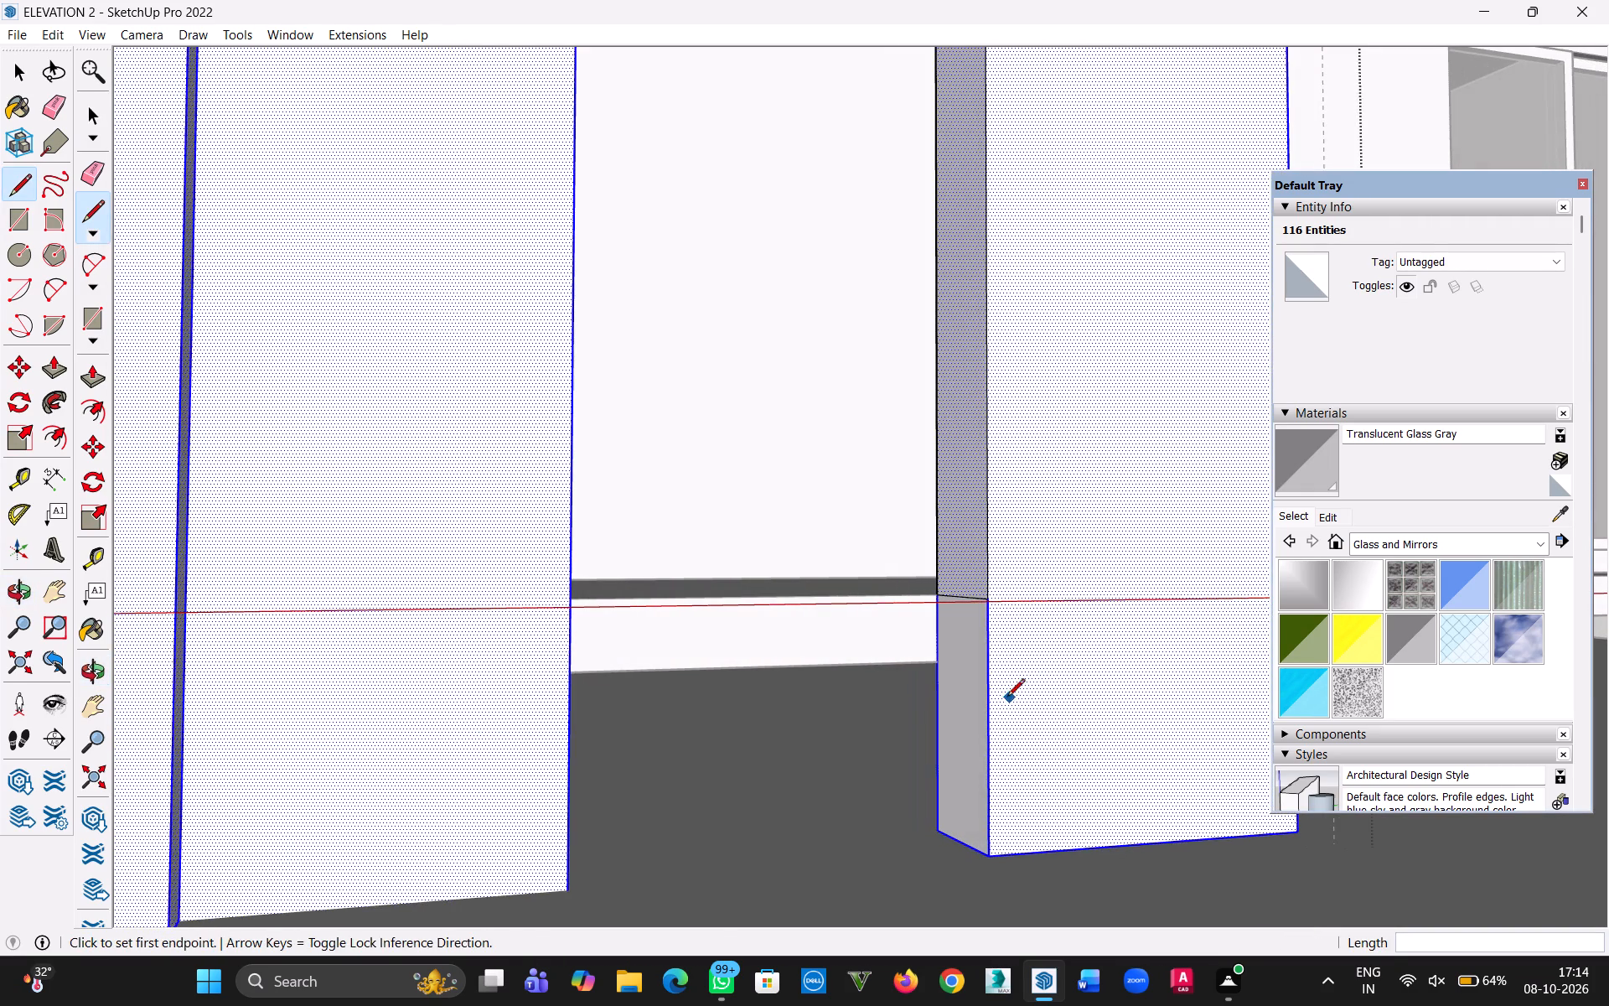
# Push/Pull the lower part of the doorway's inner side face across the gap to the opposite wall, closing the opening's base.
pyautogui.press('p')
pyautogui.click(958, 688)
pyautogui.moveTo(920, 754); pyautogui.dragTo(685, 770, button='middle')
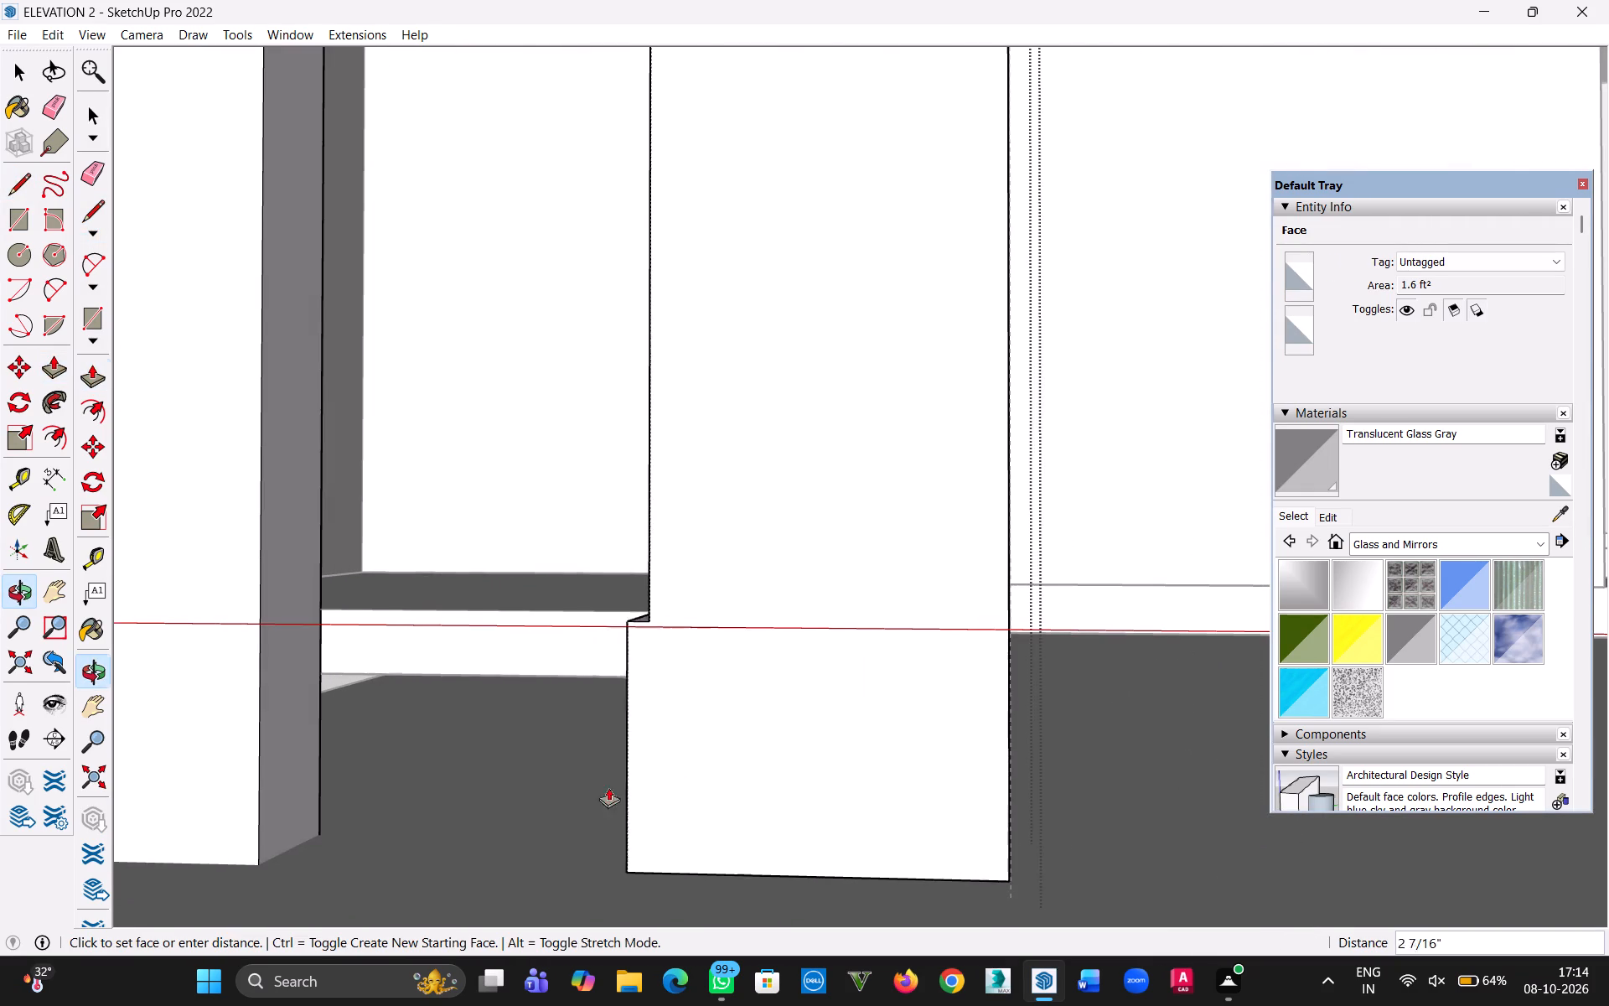
pyautogui.click(243, 714)
pyautogui.press('Escape')
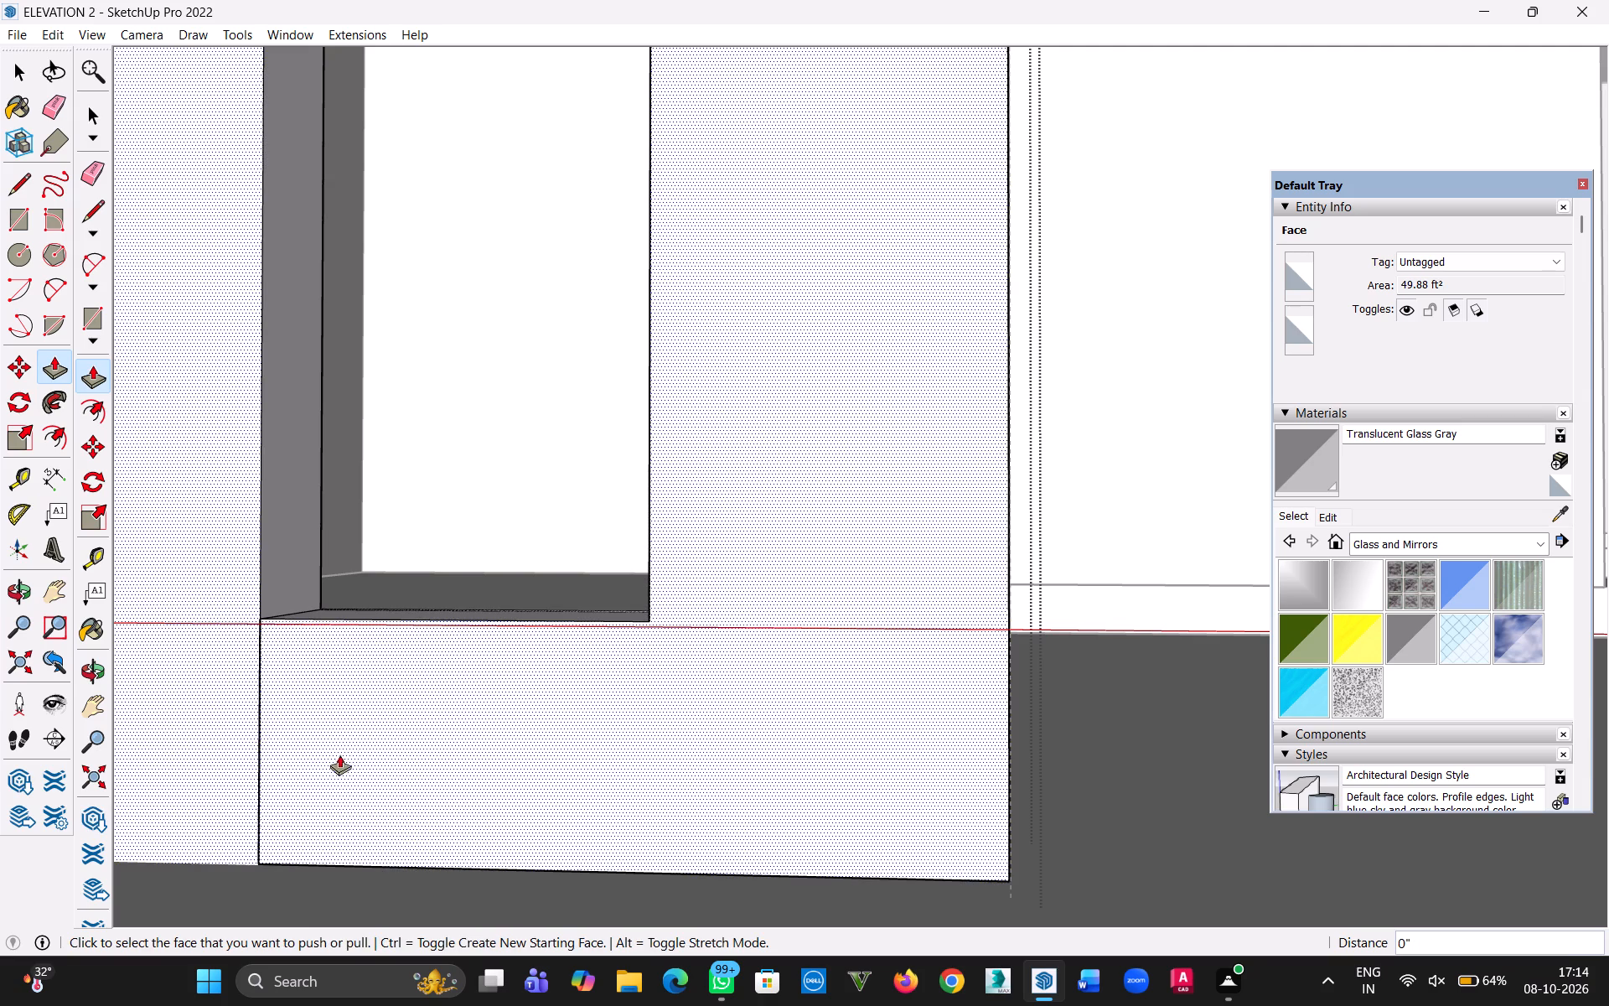
# Delete the leftover vertical edge on the front face where the new base meets the wall beside the corner pillar.
pyautogui.click(29, 85)
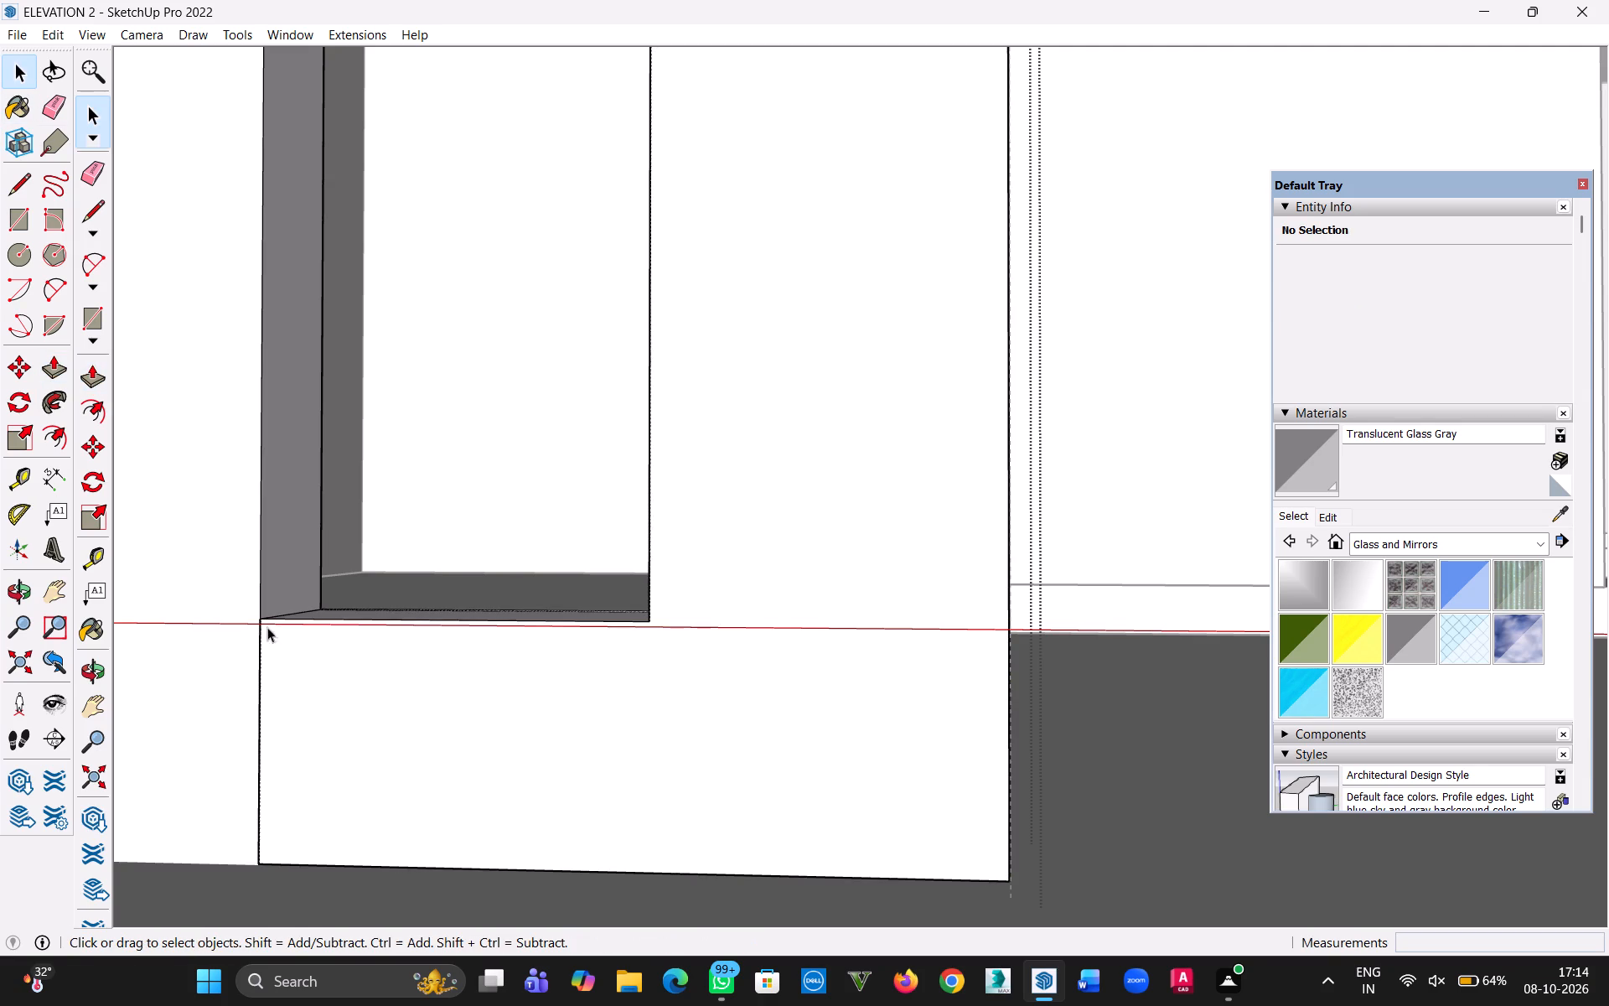
pyautogui.click(257, 748)
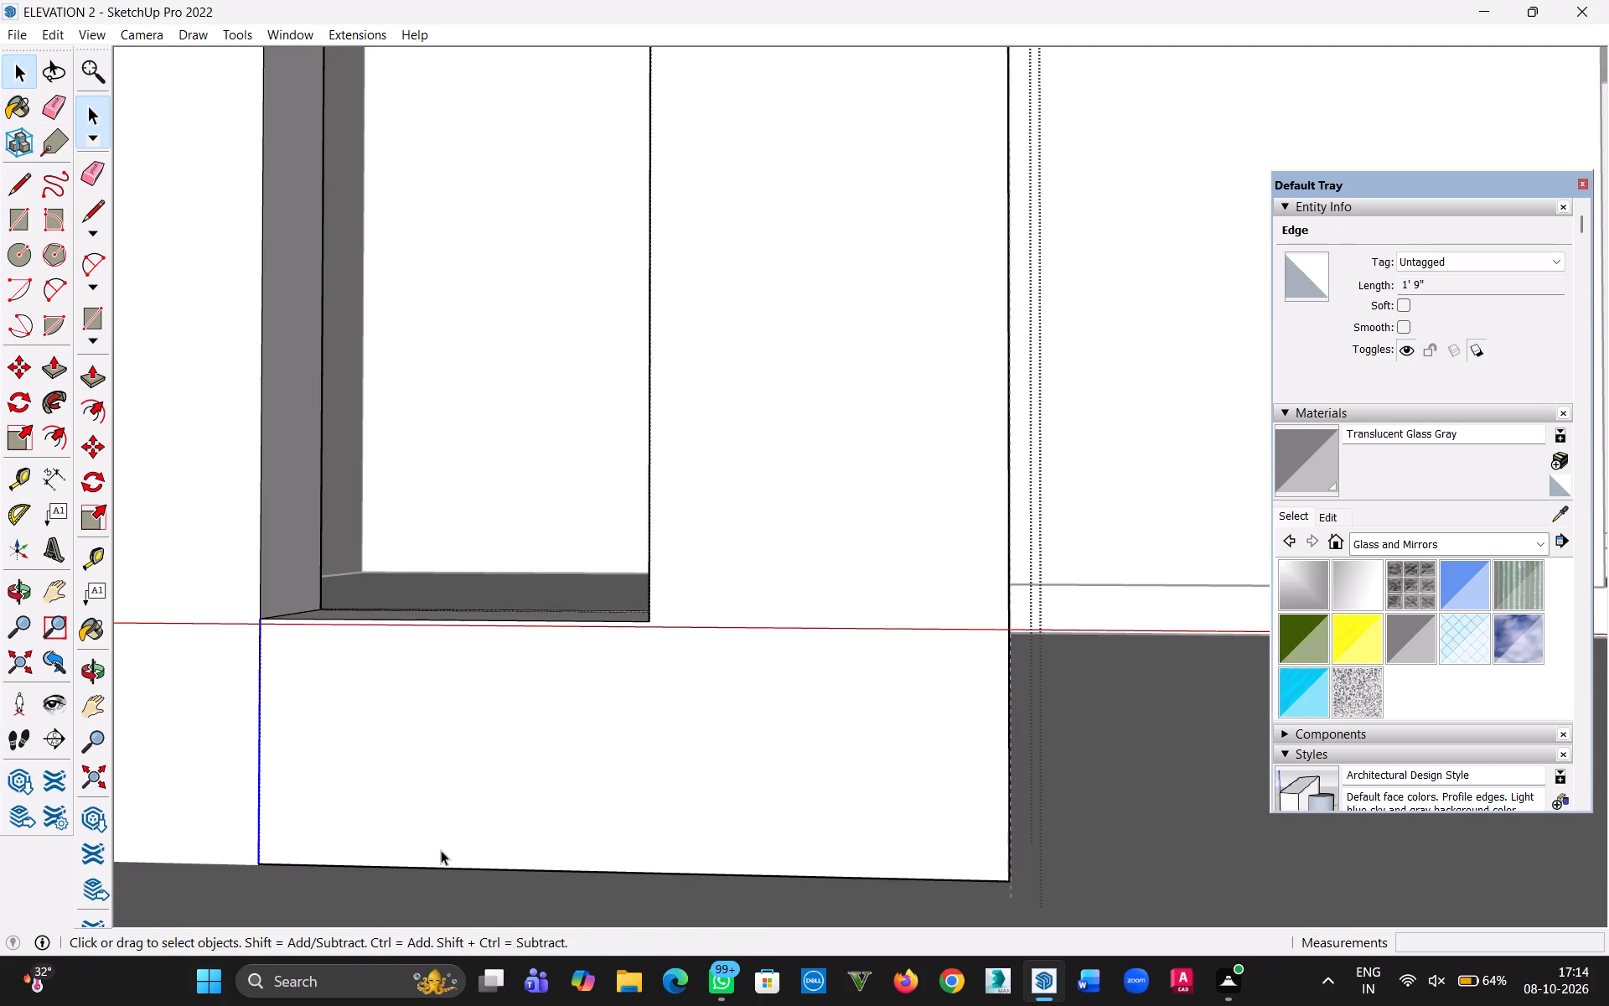
pyautogui.press('Delete')
# Push the bottom face of the wall section beside the corner pillar up 1 7/8", level with the adjoining bottom face.
pyautogui.moveTo(357, 802); pyautogui.dragTo(515, 720, button='middle')
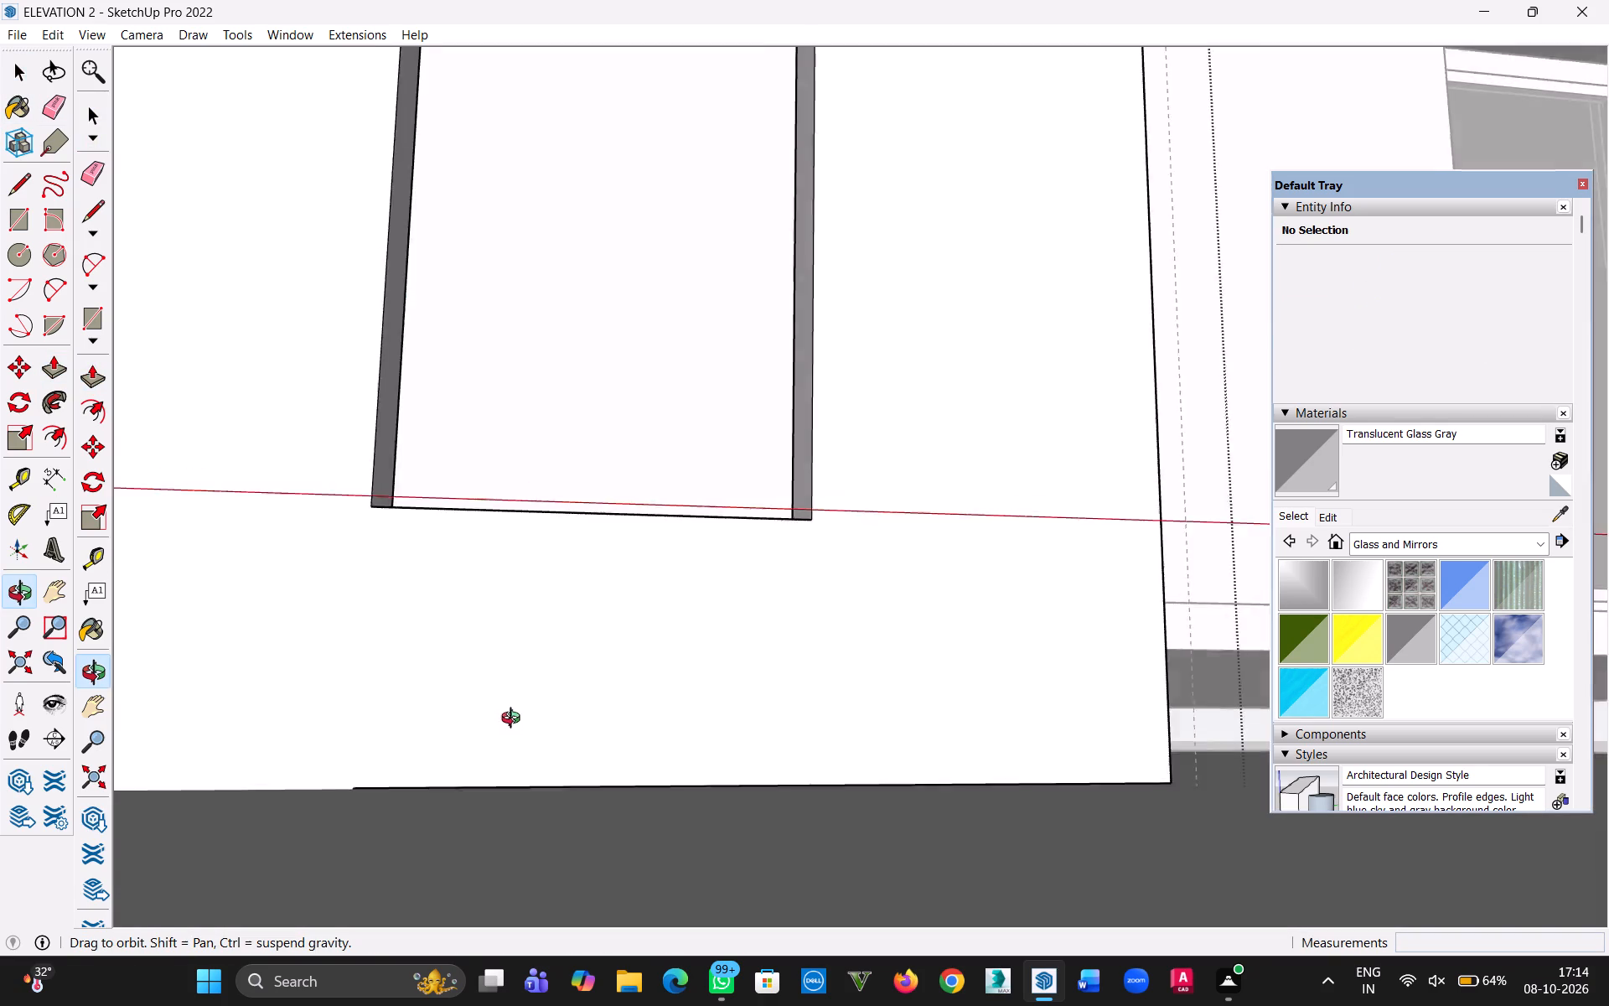
pyautogui.moveTo(515, 720); pyautogui.dragTo(583, 646, button='middle')
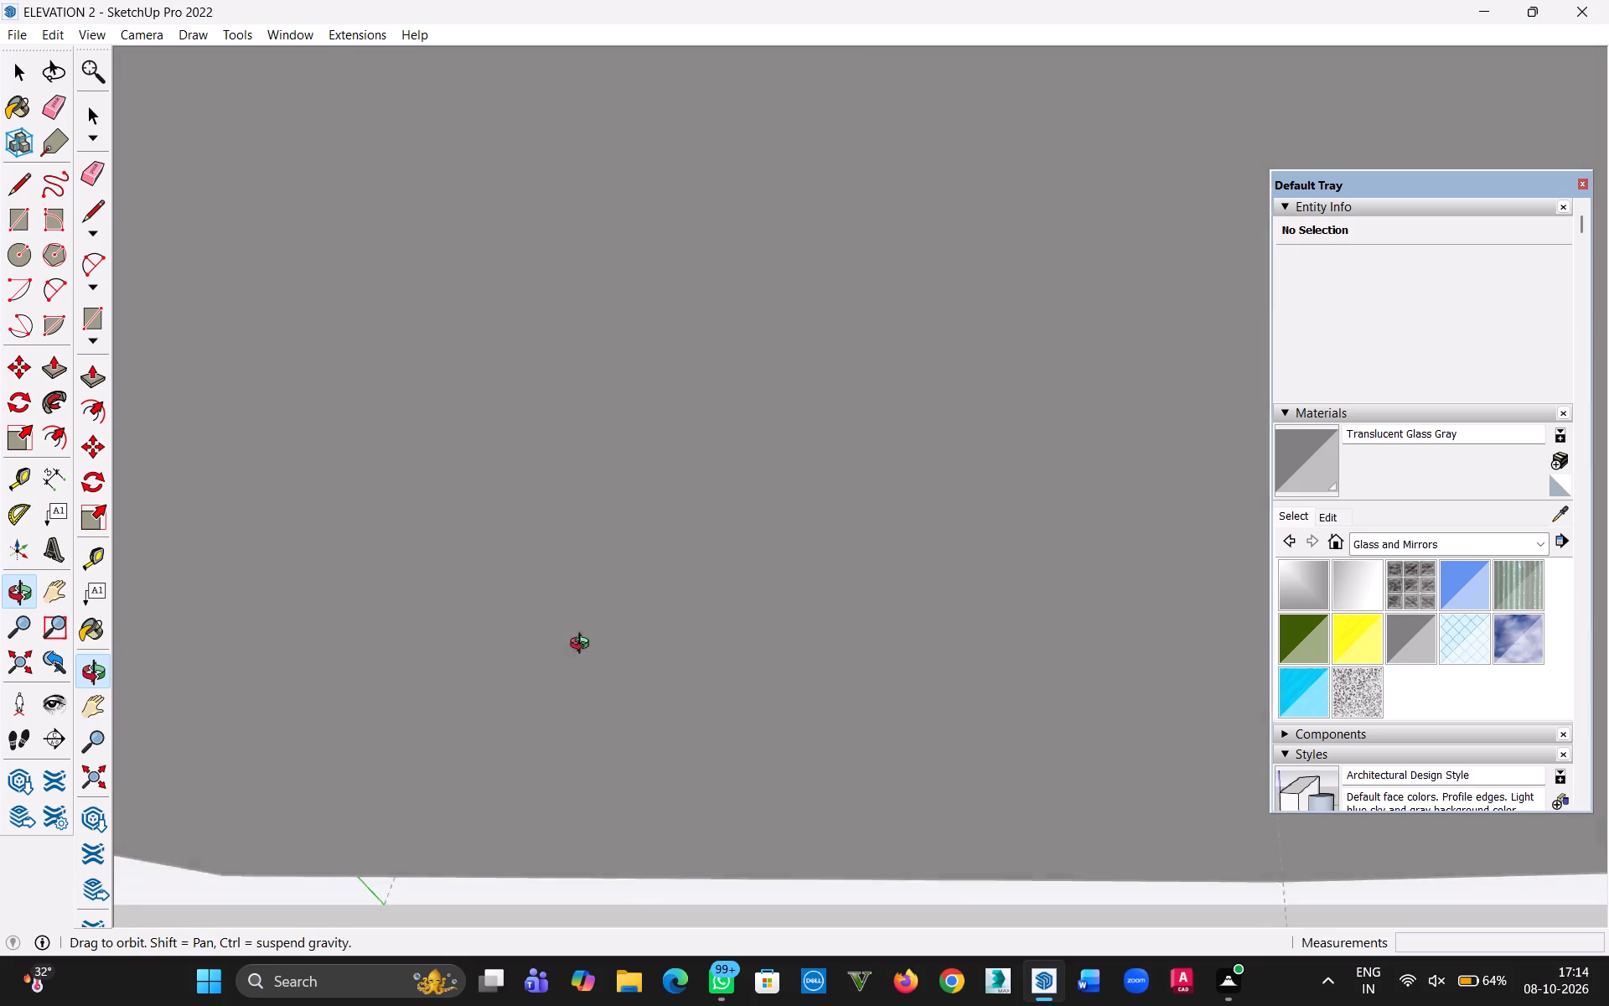
pyautogui.moveTo(583, 646); pyautogui.dragTo(623, 664, button='middle')
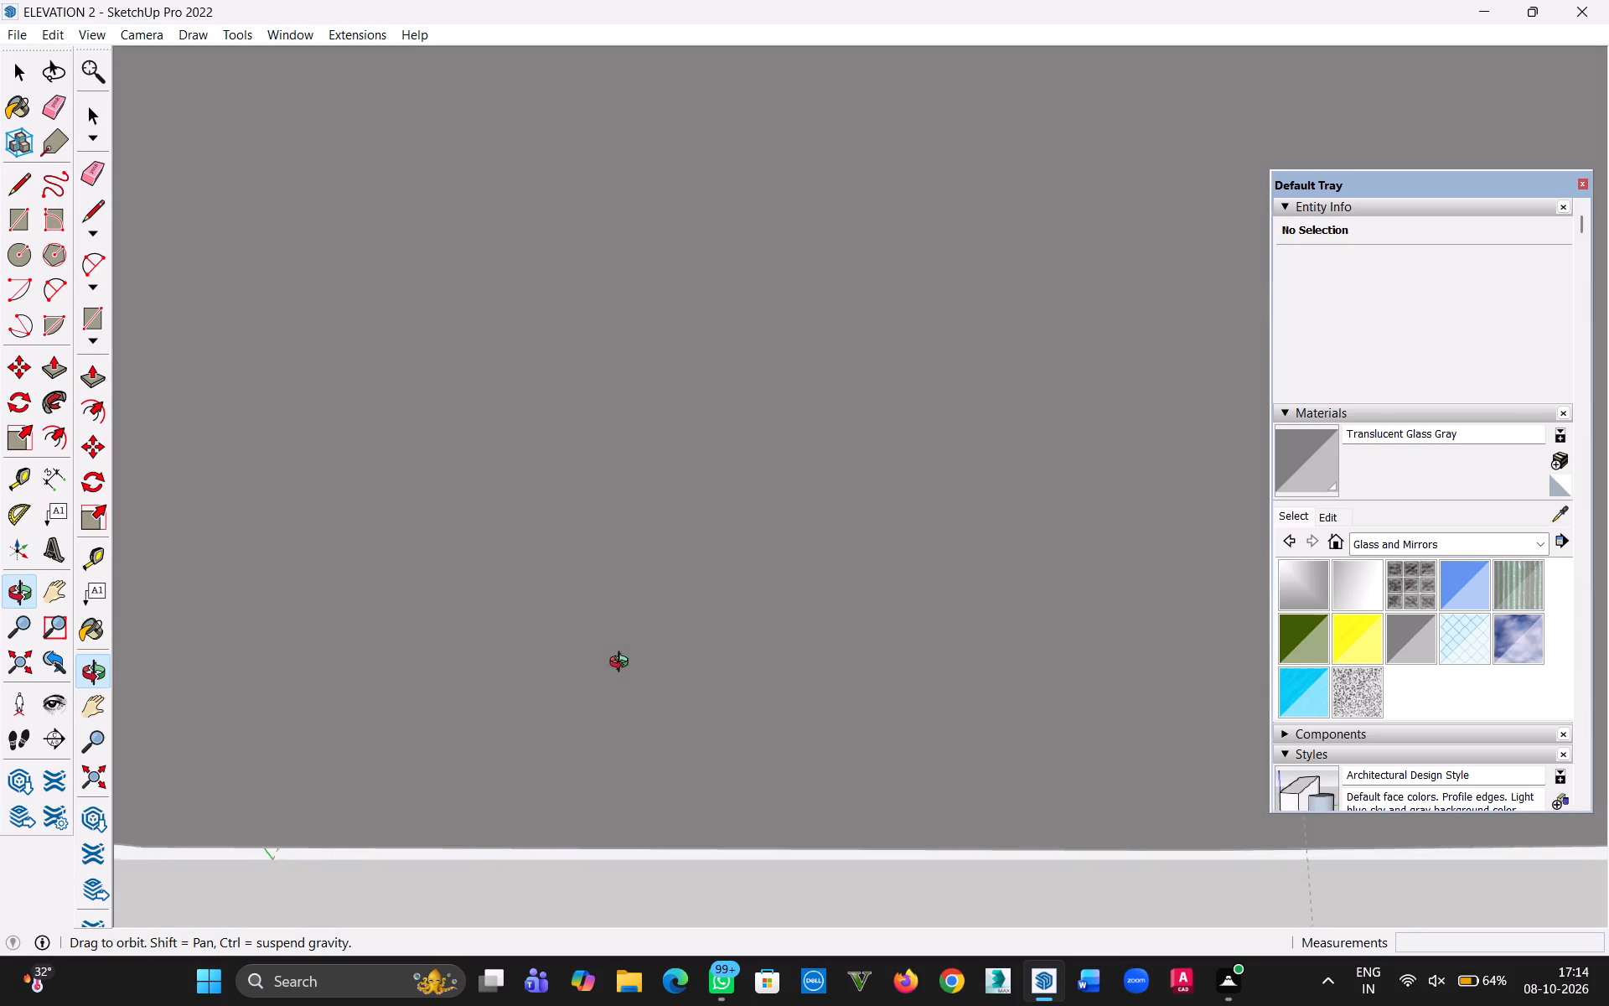
pyautogui.moveTo(623, 664); pyautogui.dragTo(623, 682, button='middle')
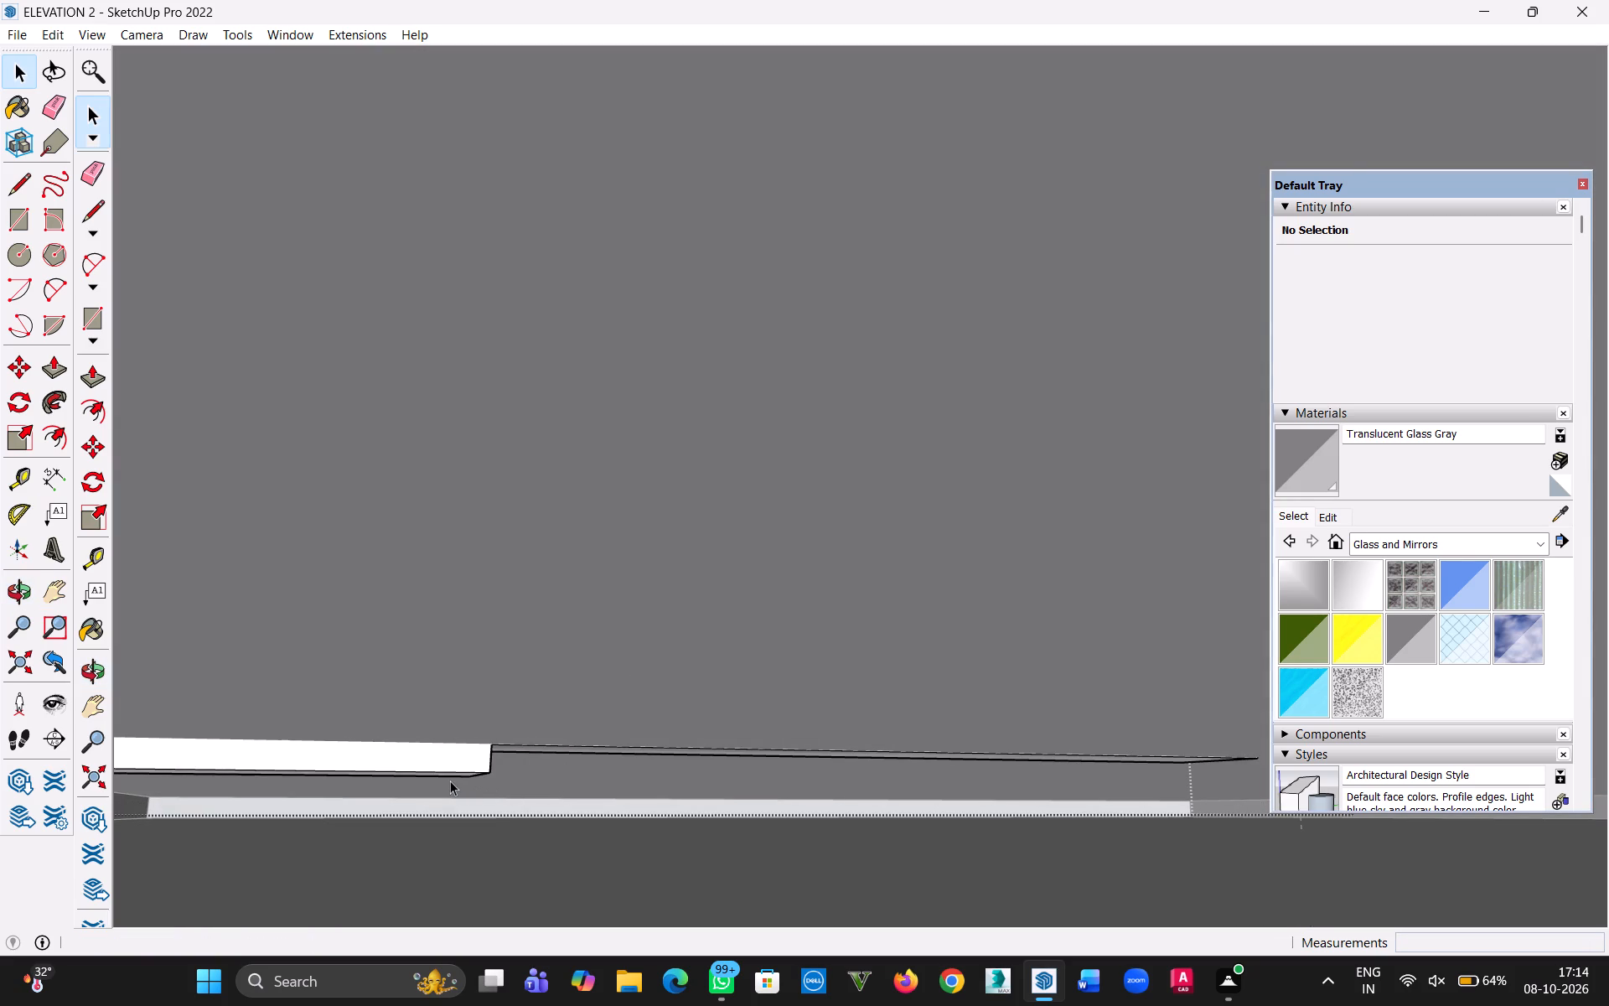
pyautogui.click(426, 778)
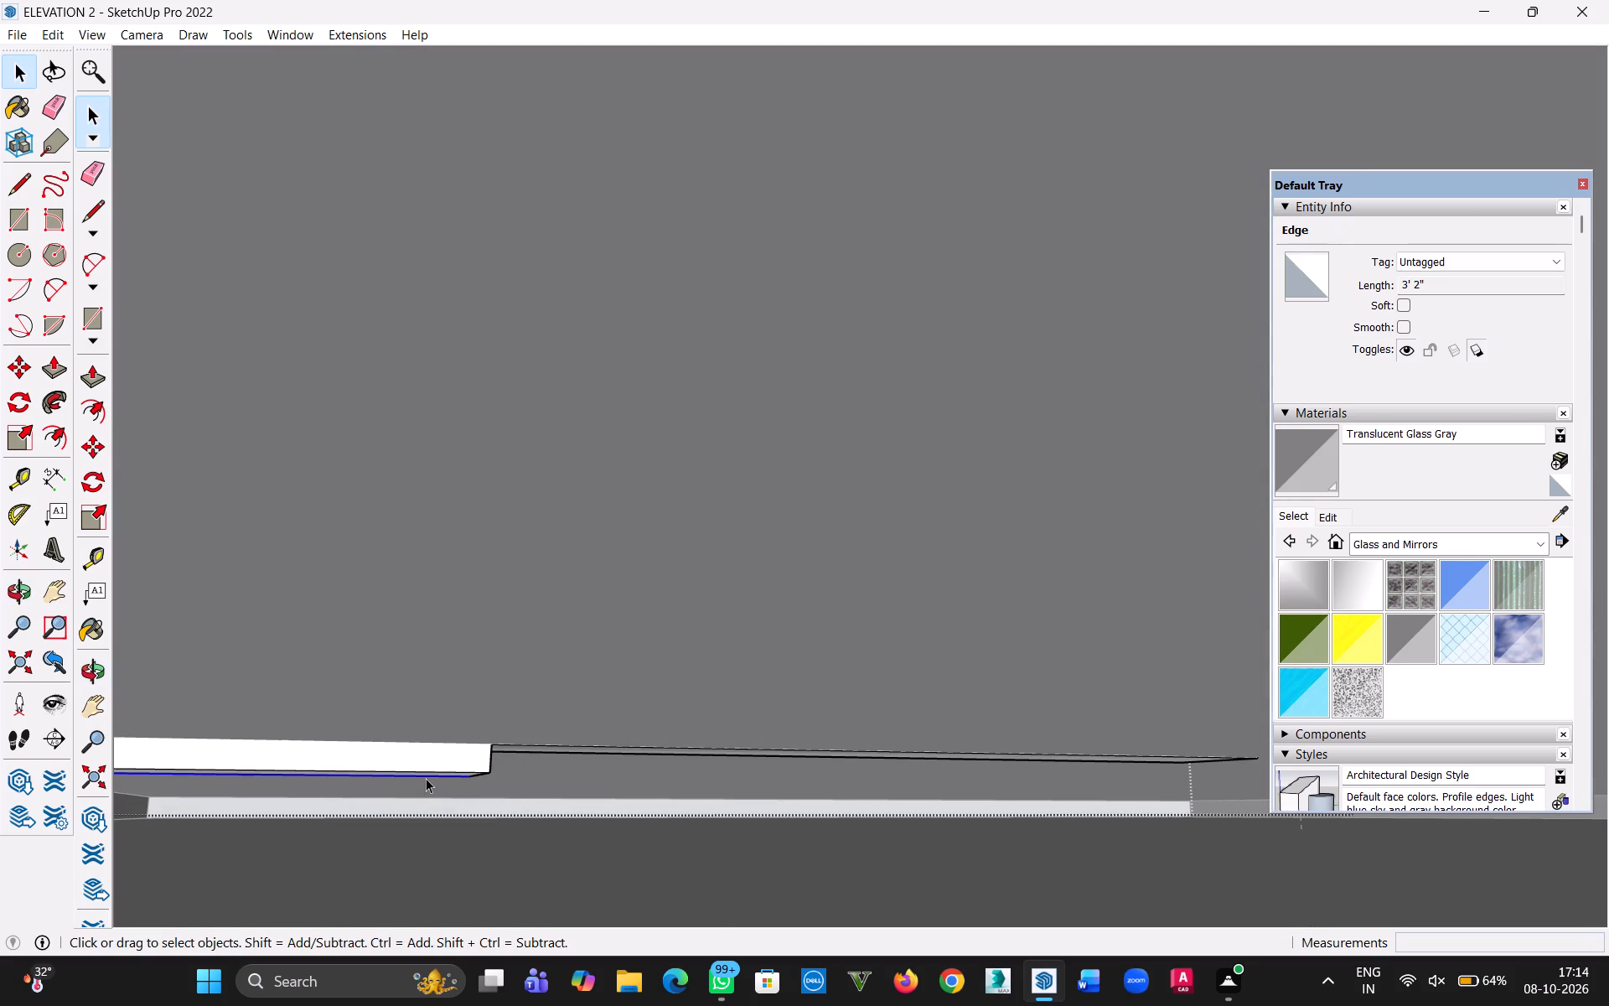
pyautogui.press('p')
pyautogui.moveTo(438, 775); pyautogui.dragTo(492, 785, button='middle')
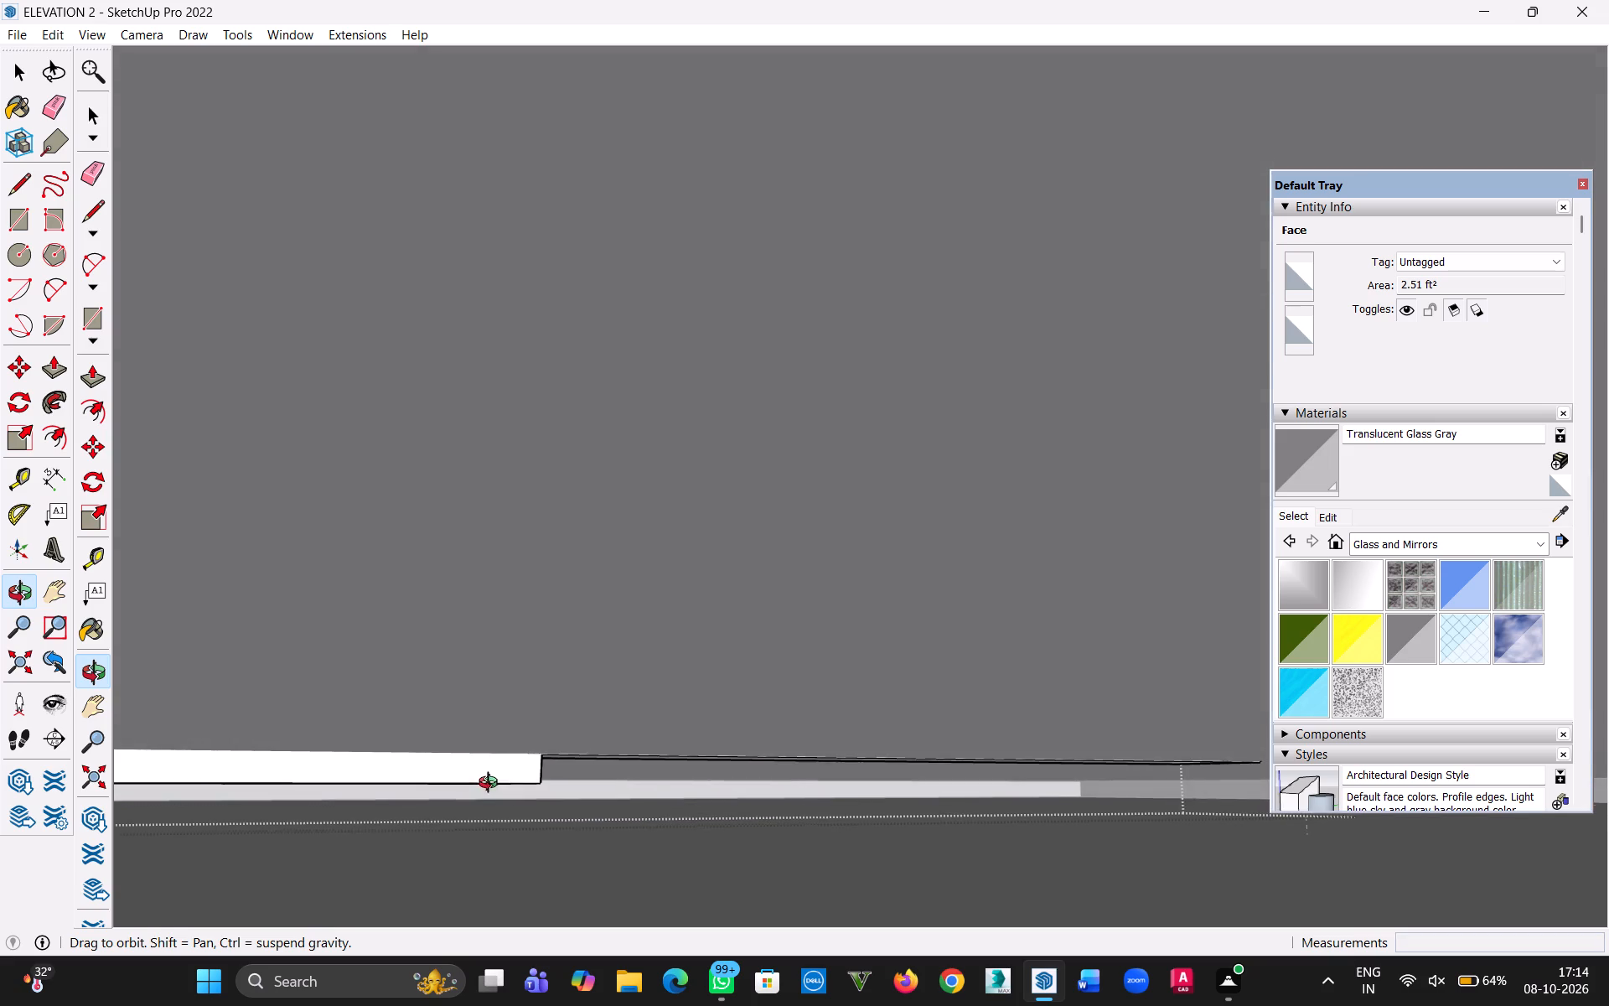
pyautogui.moveTo(492, 785); pyautogui.dragTo(525, 765, button='middle')
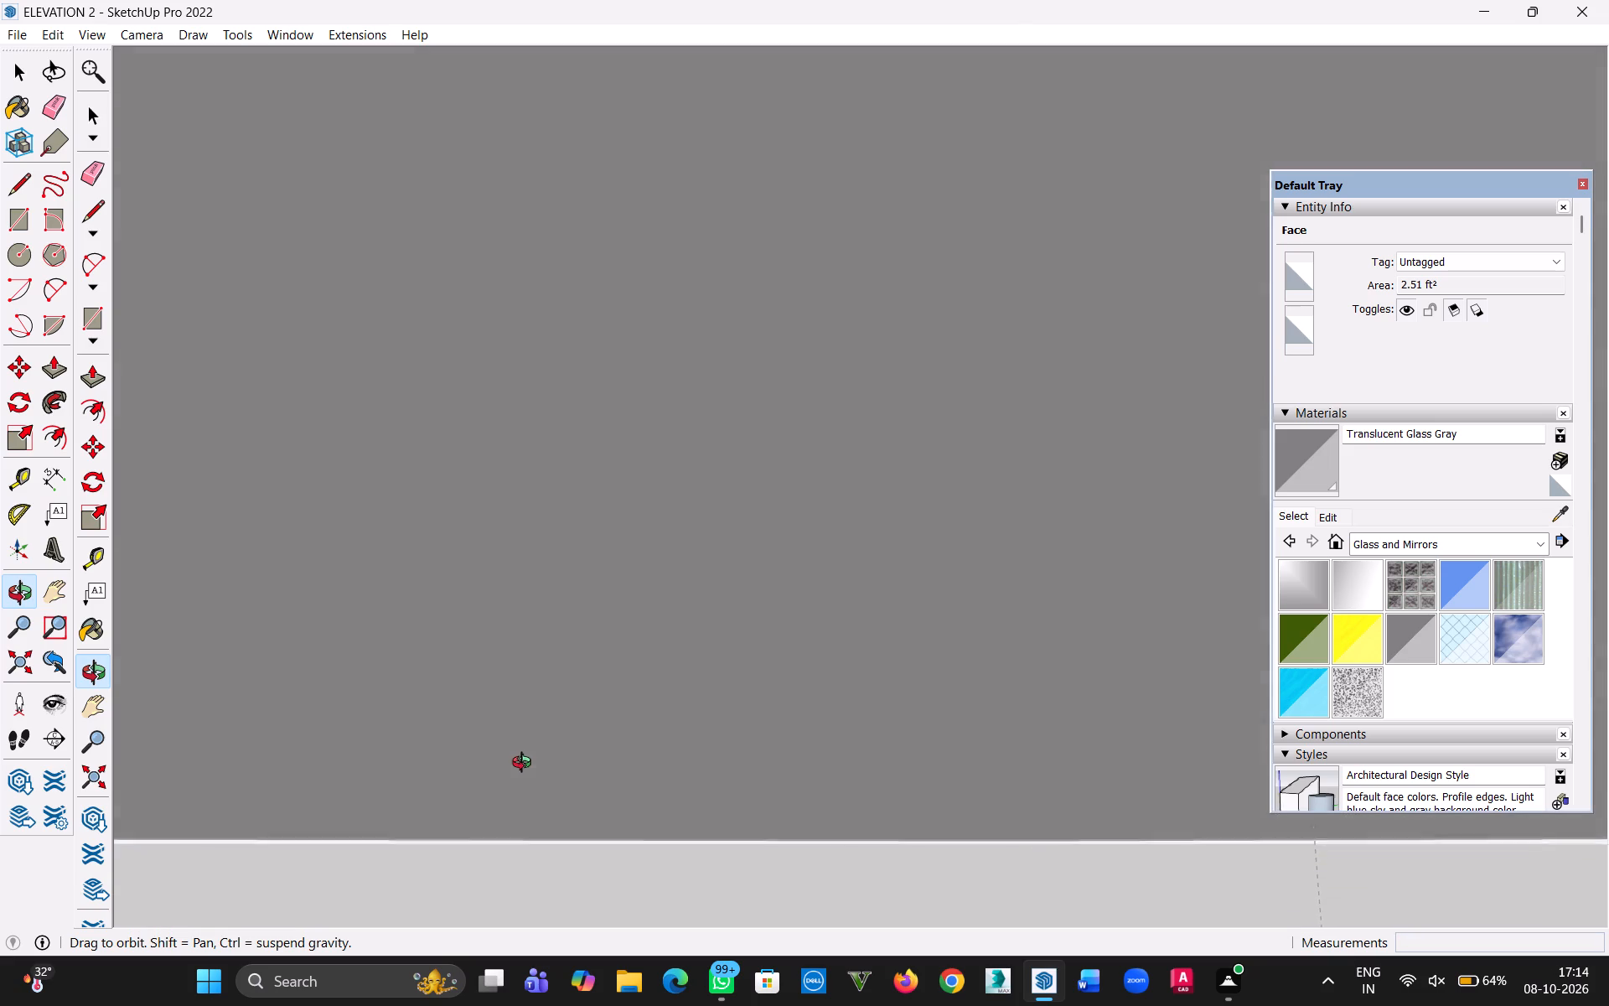
pyautogui.moveTo(525, 765); pyautogui.dragTo(529, 776, button='middle')
pyautogui.scroll(3, 500, 796)
pyautogui.scroll(-1, 498, 785)
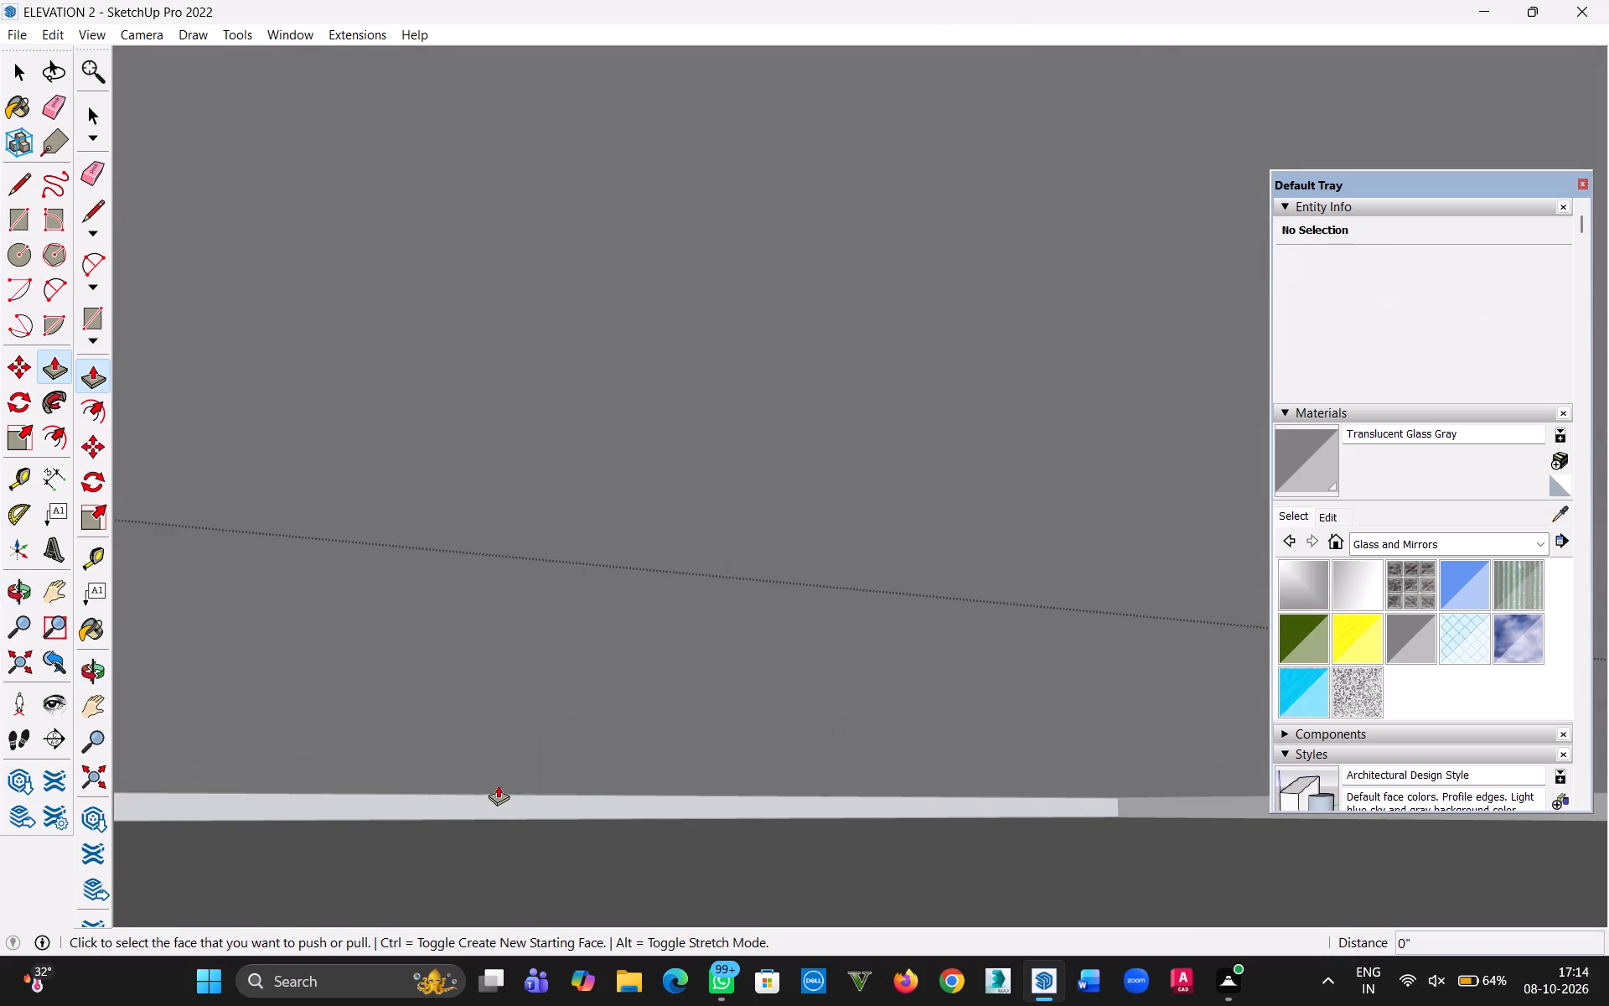
pyautogui.scroll(-1, 498, 785)
pyautogui.click(538, 620)
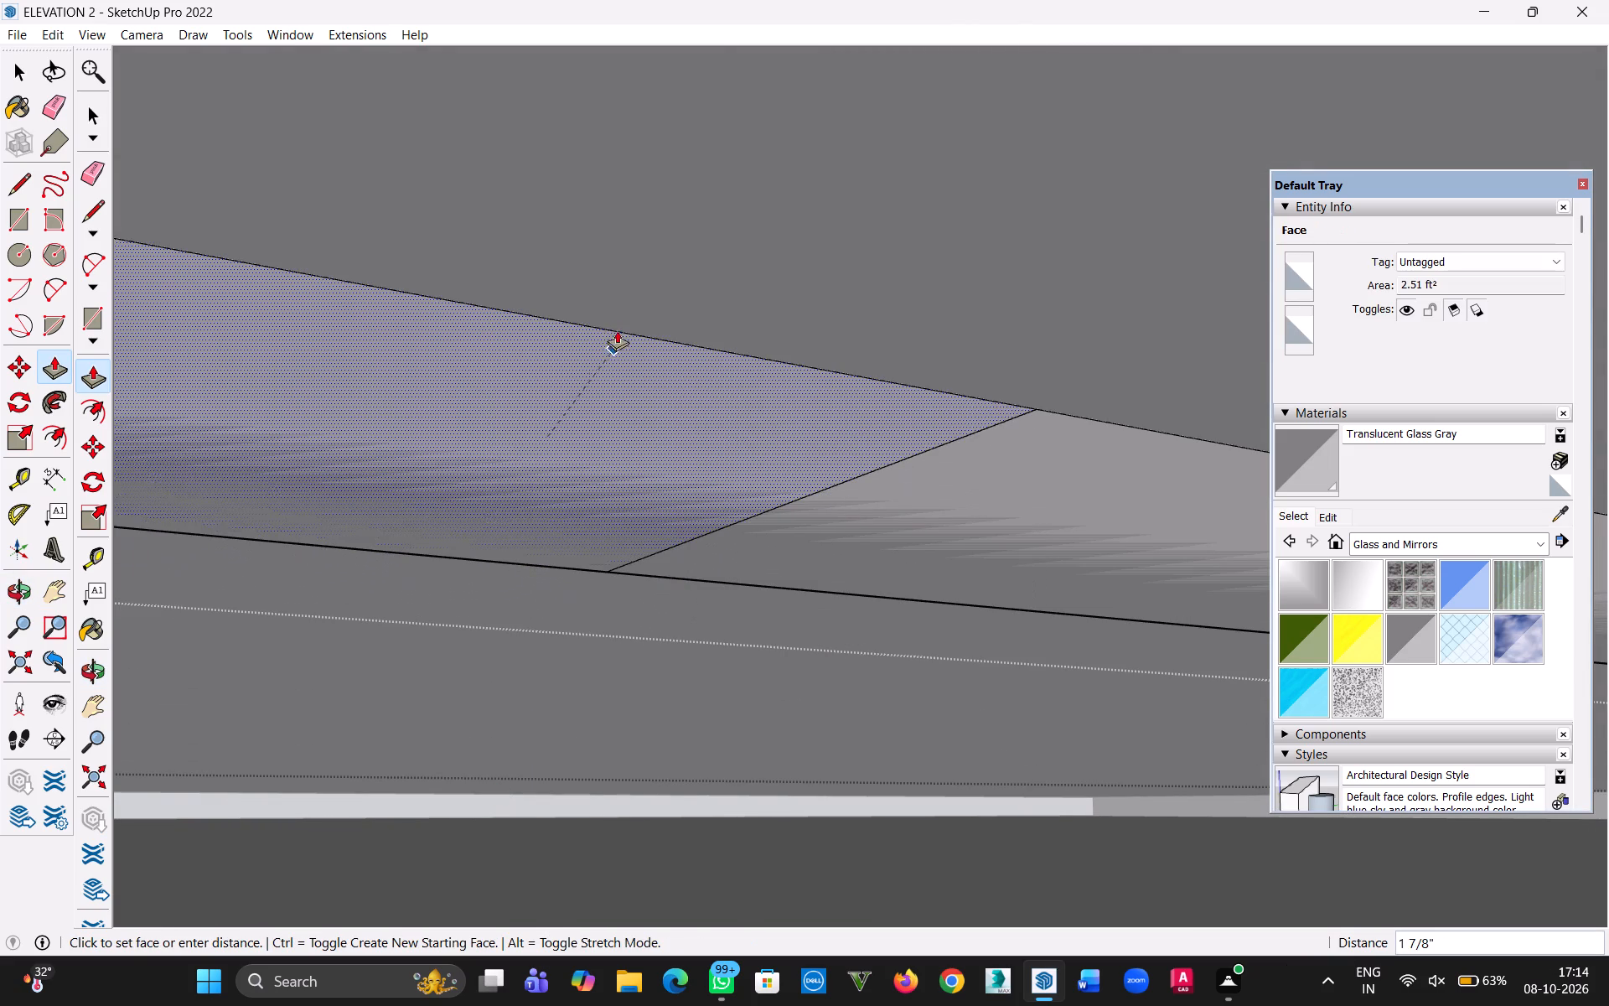
pyautogui.click(618, 304)
# Examine the entrance block's closed base, its foot on the ground slab and the adjoining plinth from the front and side.
pyautogui.scroll(-11, 623, 460)
pyautogui.moveTo(646, 500); pyautogui.dragTo(618, 651, button='middle')
pyautogui.scroll(-1, 647, 509)
pyautogui.scroll(-20, 607, 623)
pyautogui.scroll(-15, 607, 623)
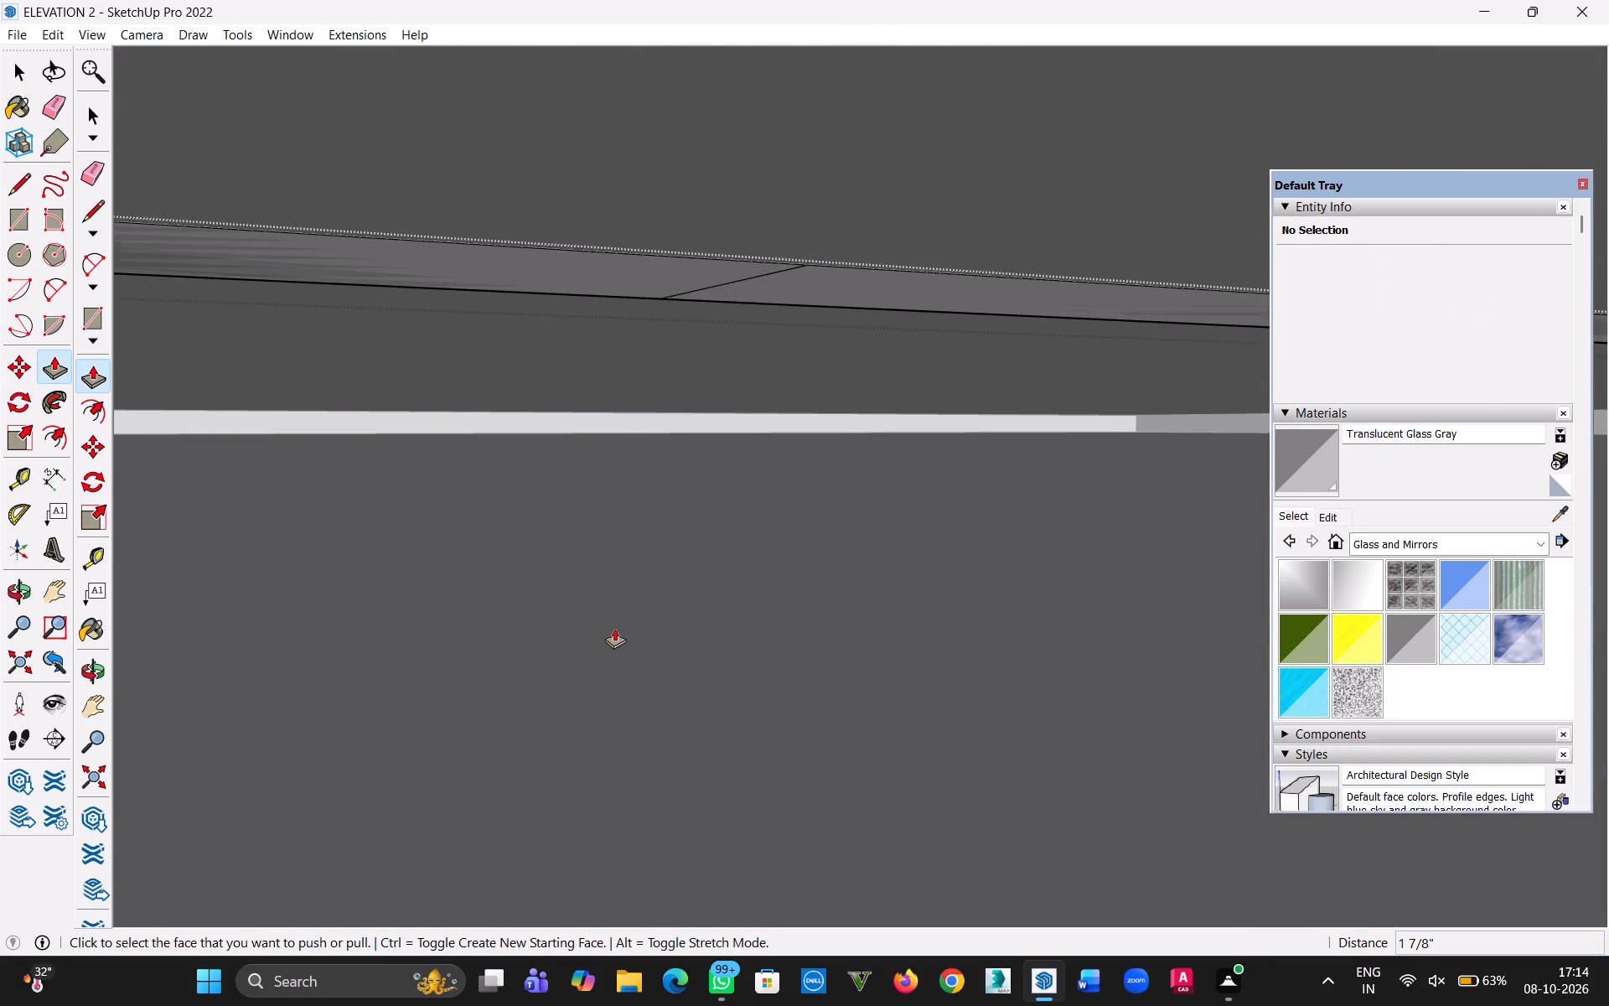
pyautogui.scroll(-20, 614, 628)
pyautogui.scroll(-16, 614, 628)
pyautogui.moveTo(654, 471); pyautogui.dragTo(598, 564, button='middle')
pyautogui.scroll(-19, 598, 564)
pyautogui.scroll(-5, 502, 617)
pyautogui.moveTo(582, 620); pyautogui.dragTo(506, 614, button='middle')
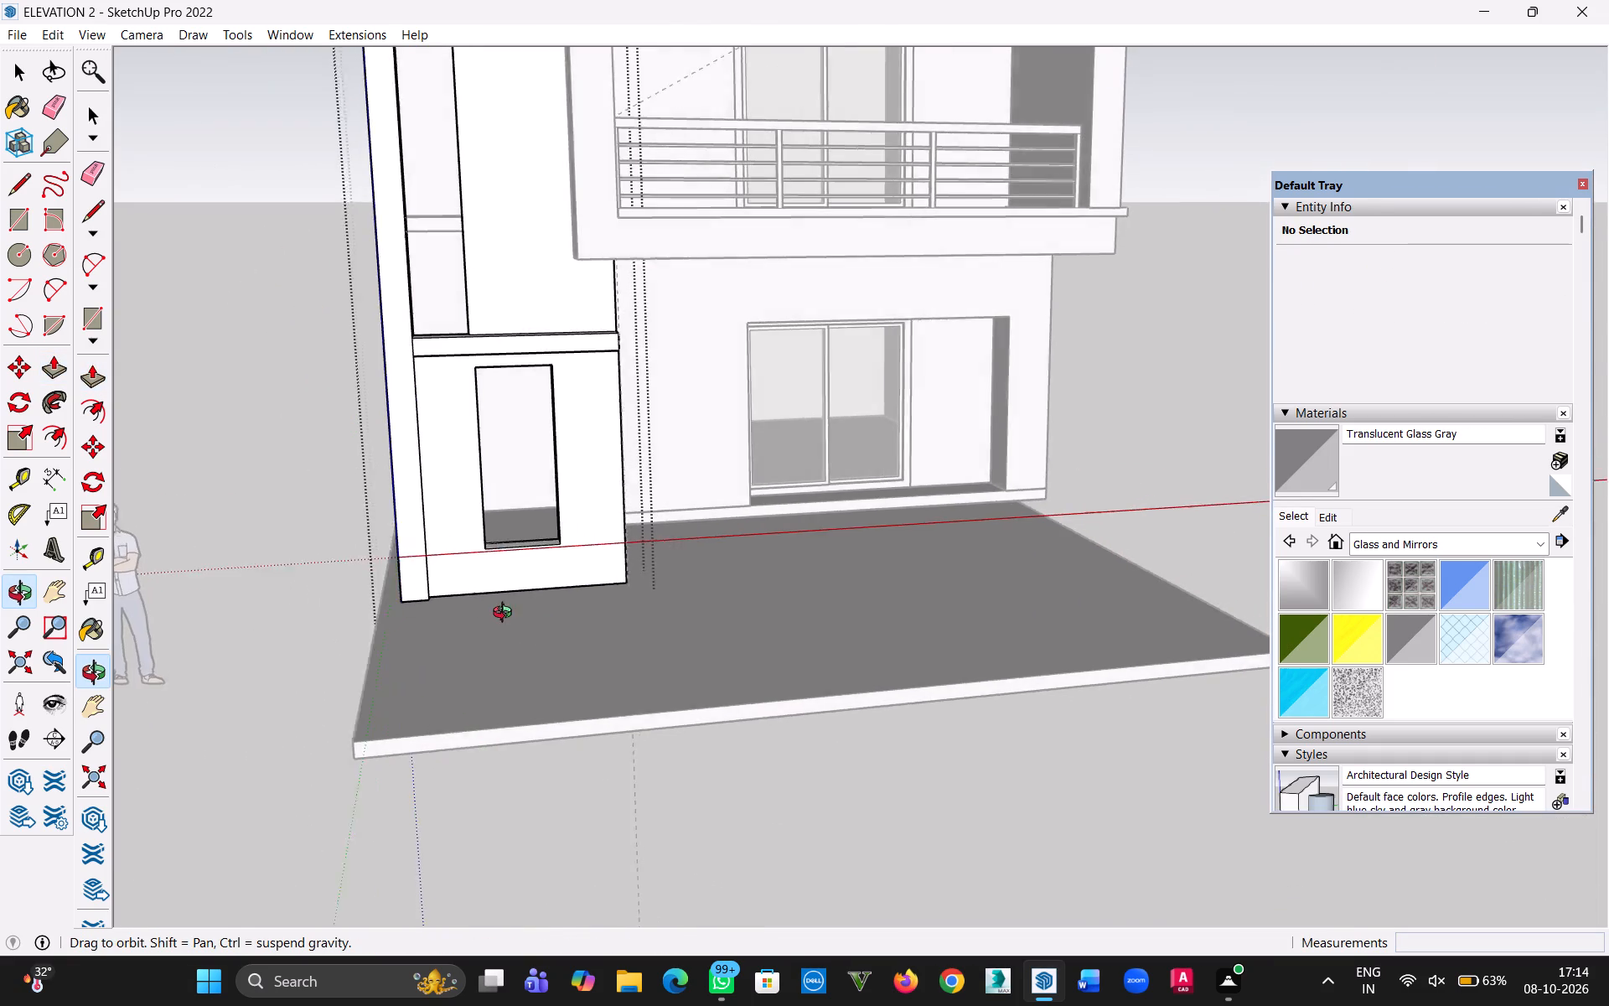
pyautogui.moveTo(506, 614); pyautogui.dragTo(485, 624, button='middle')
pyautogui.scroll(9, 411, 591)
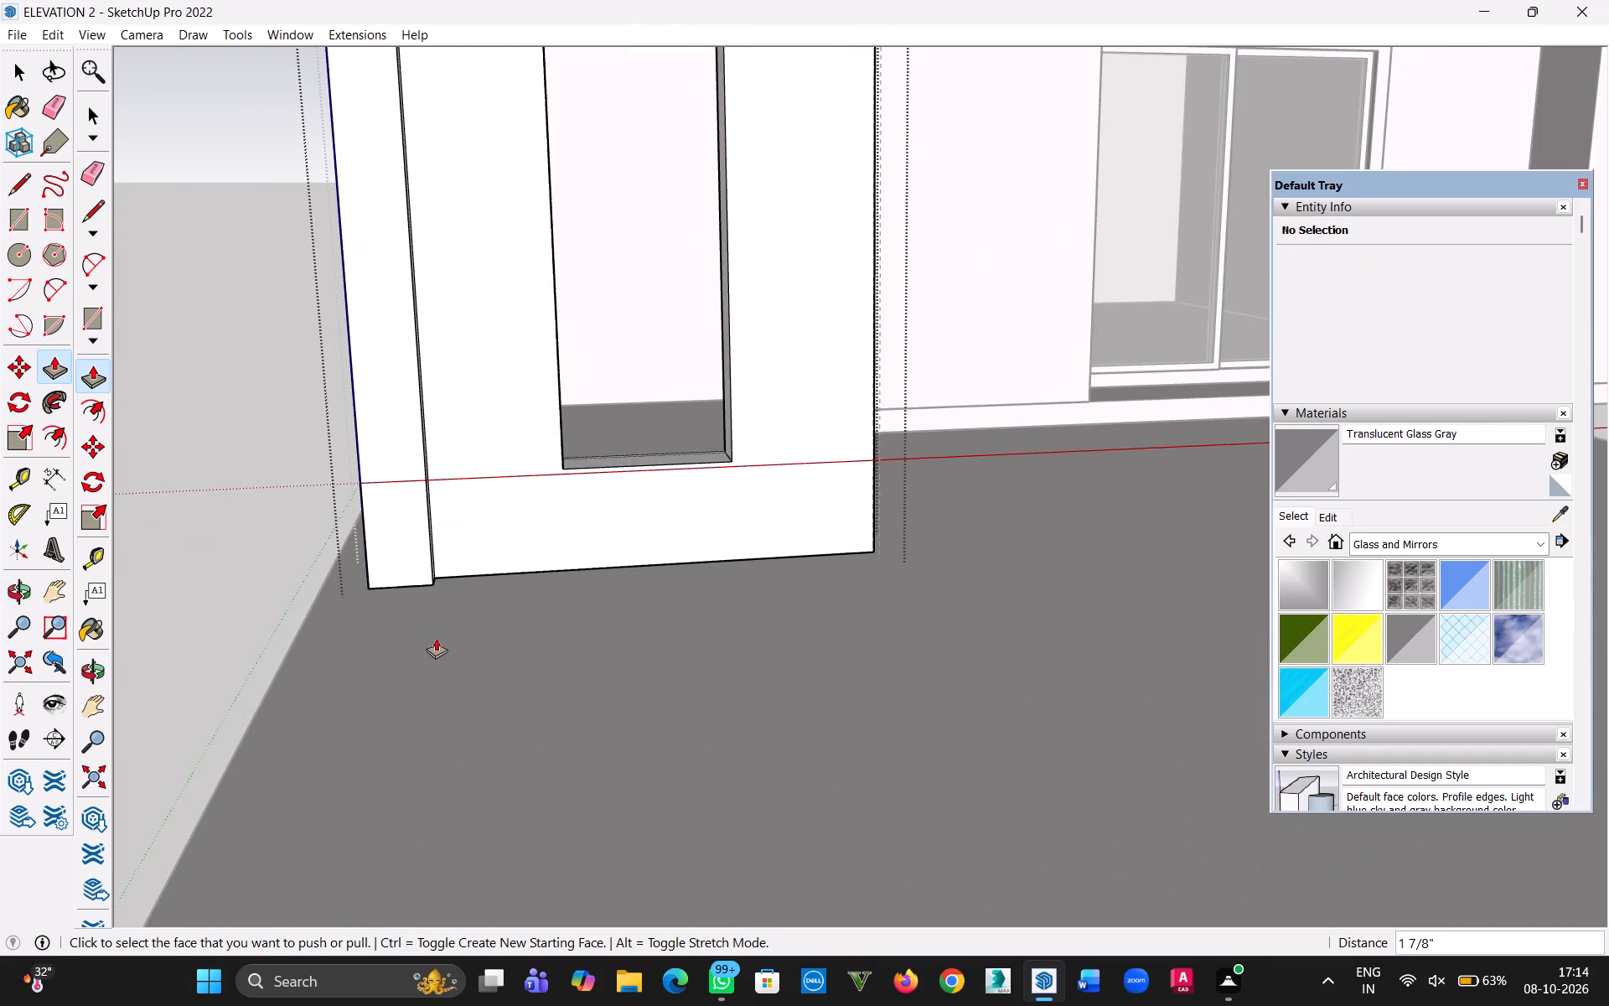
pyautogui.moveTo(419, 642); pyautogui.dragTo(373, 565, button='middle')
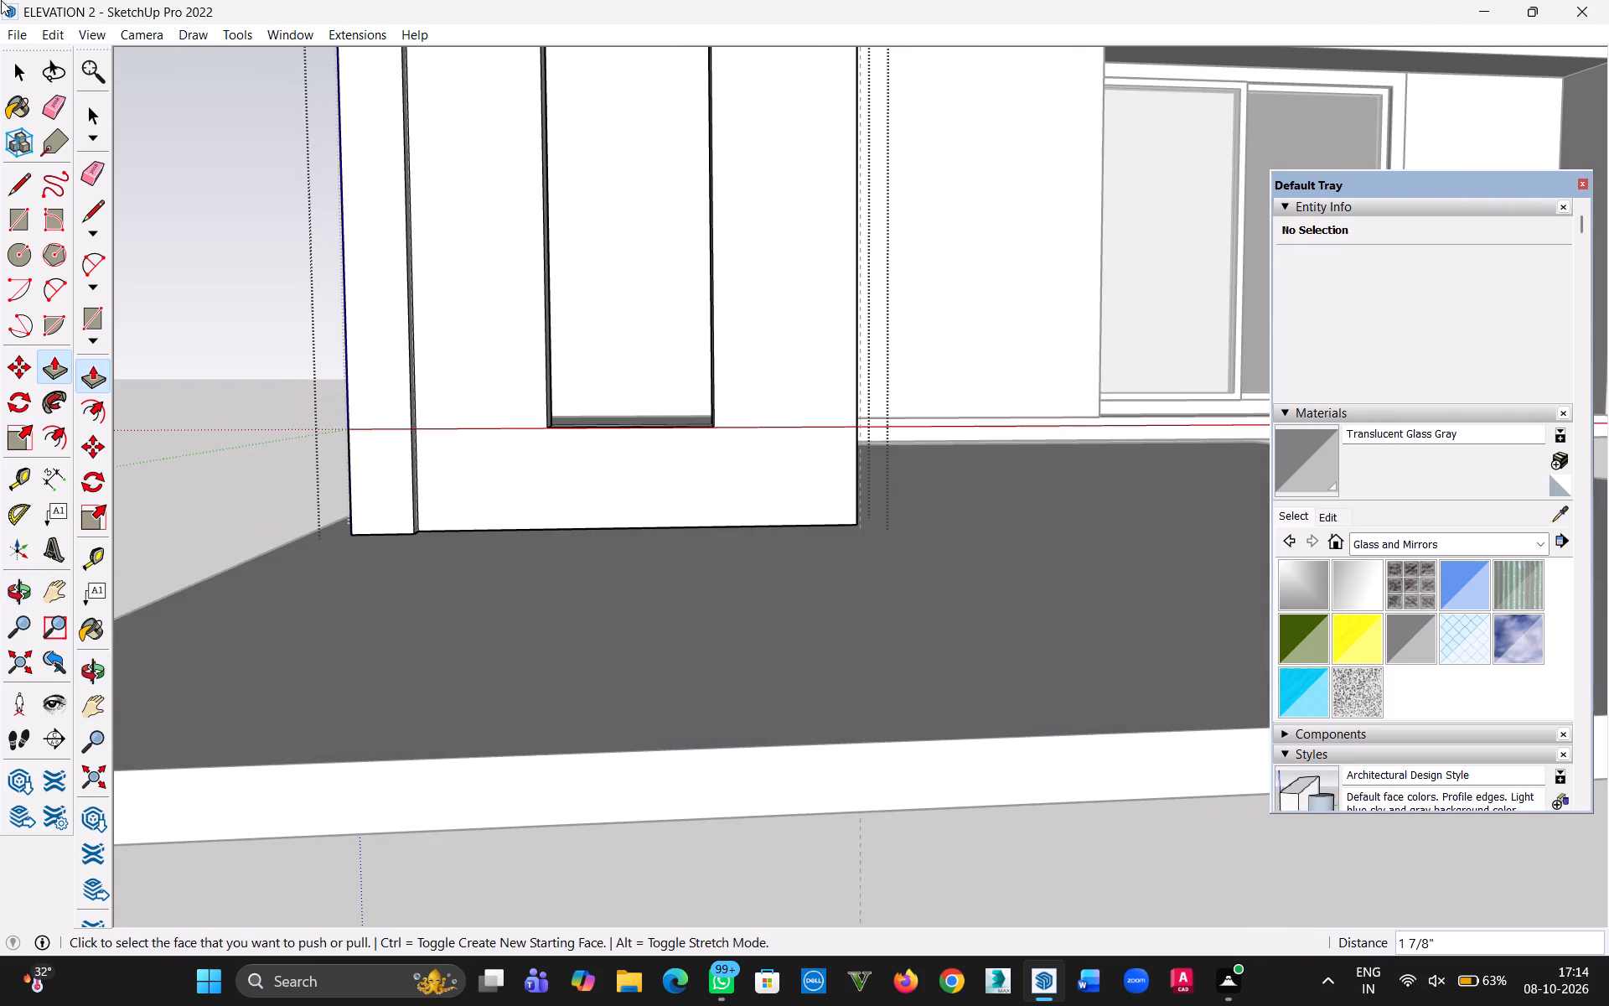
pyautogui.click(23, 76)
pyautogui.click(649, 581)
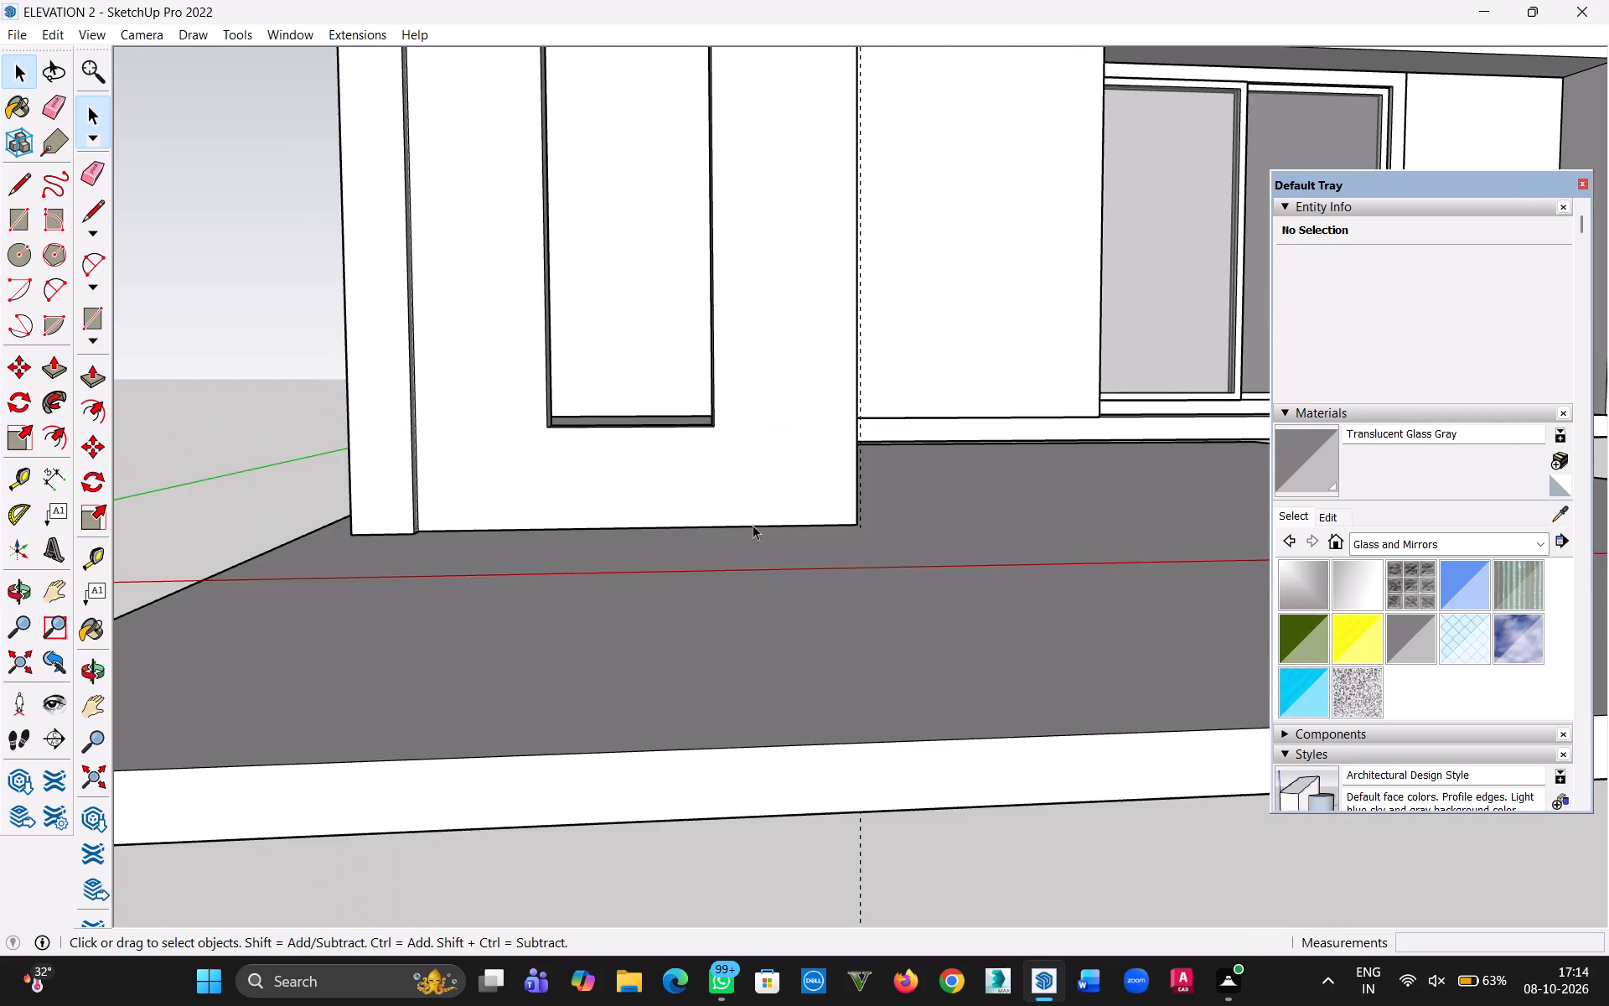
pyautogui.scroll(-10, 753, 526)
pyautogui.click(466, 395)
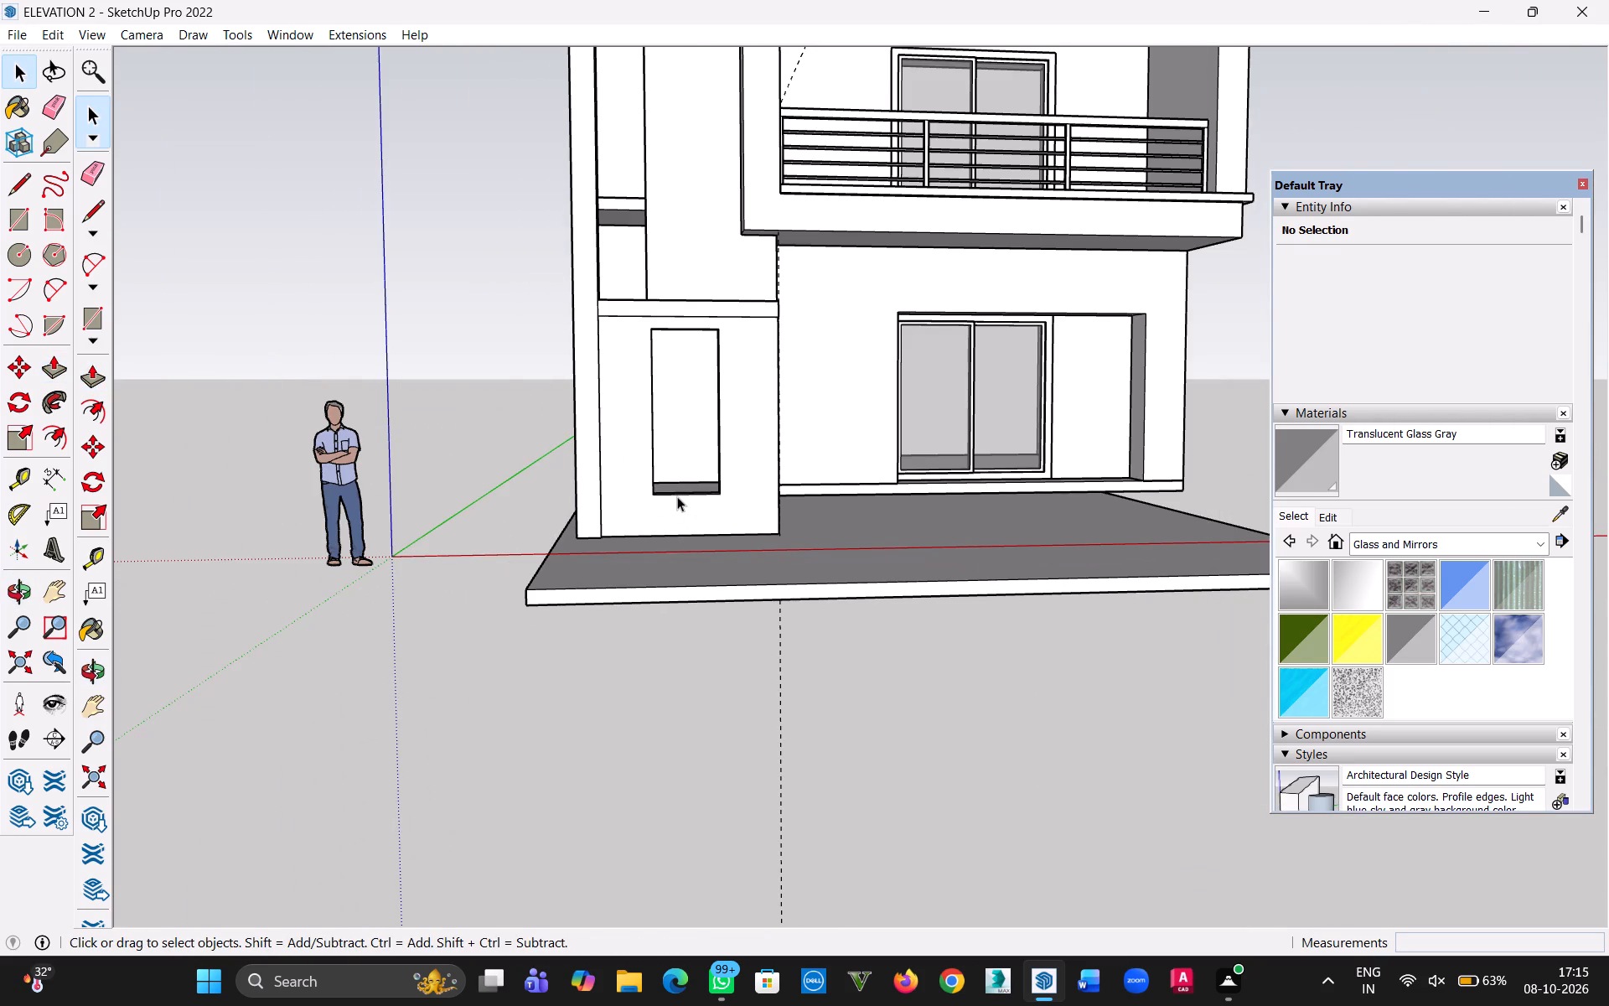
pyautogui.scroll(4, 706, 207)
pyautogui.scroll(1, 695, 365)
pyautogui.moveTo(695, 365); pyautogui.dragTo(287, 290, button='middle')
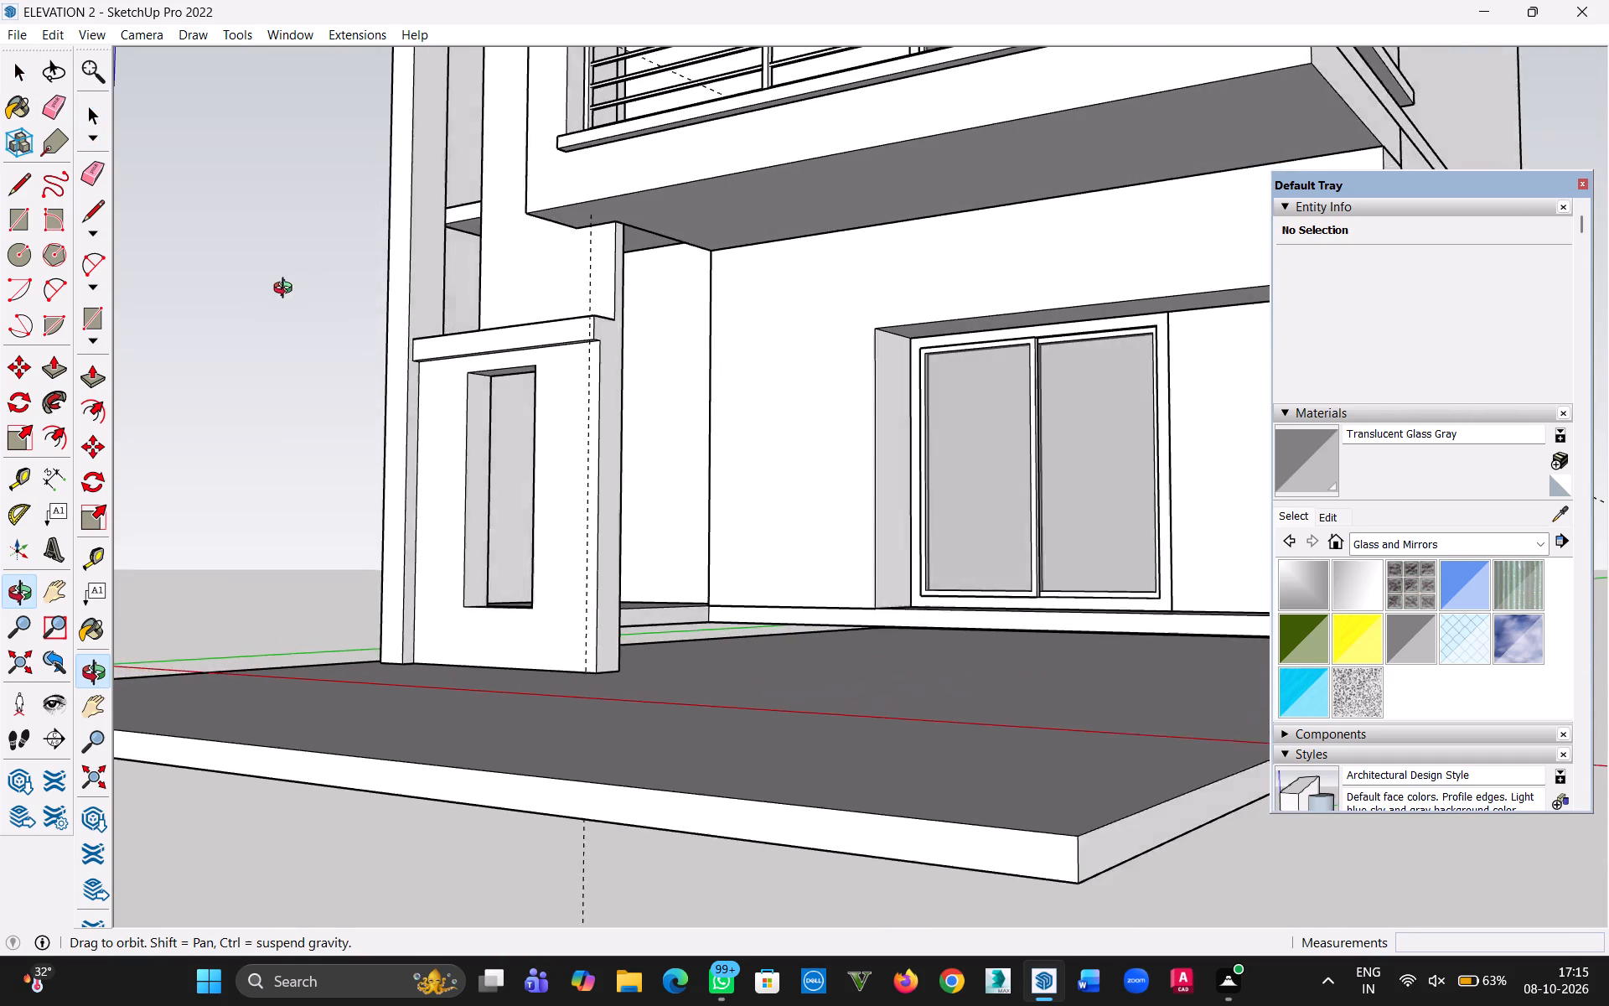
pyautogui.moveTo(287, 290); pyautogui.dragTo(216, 415, button='middle')
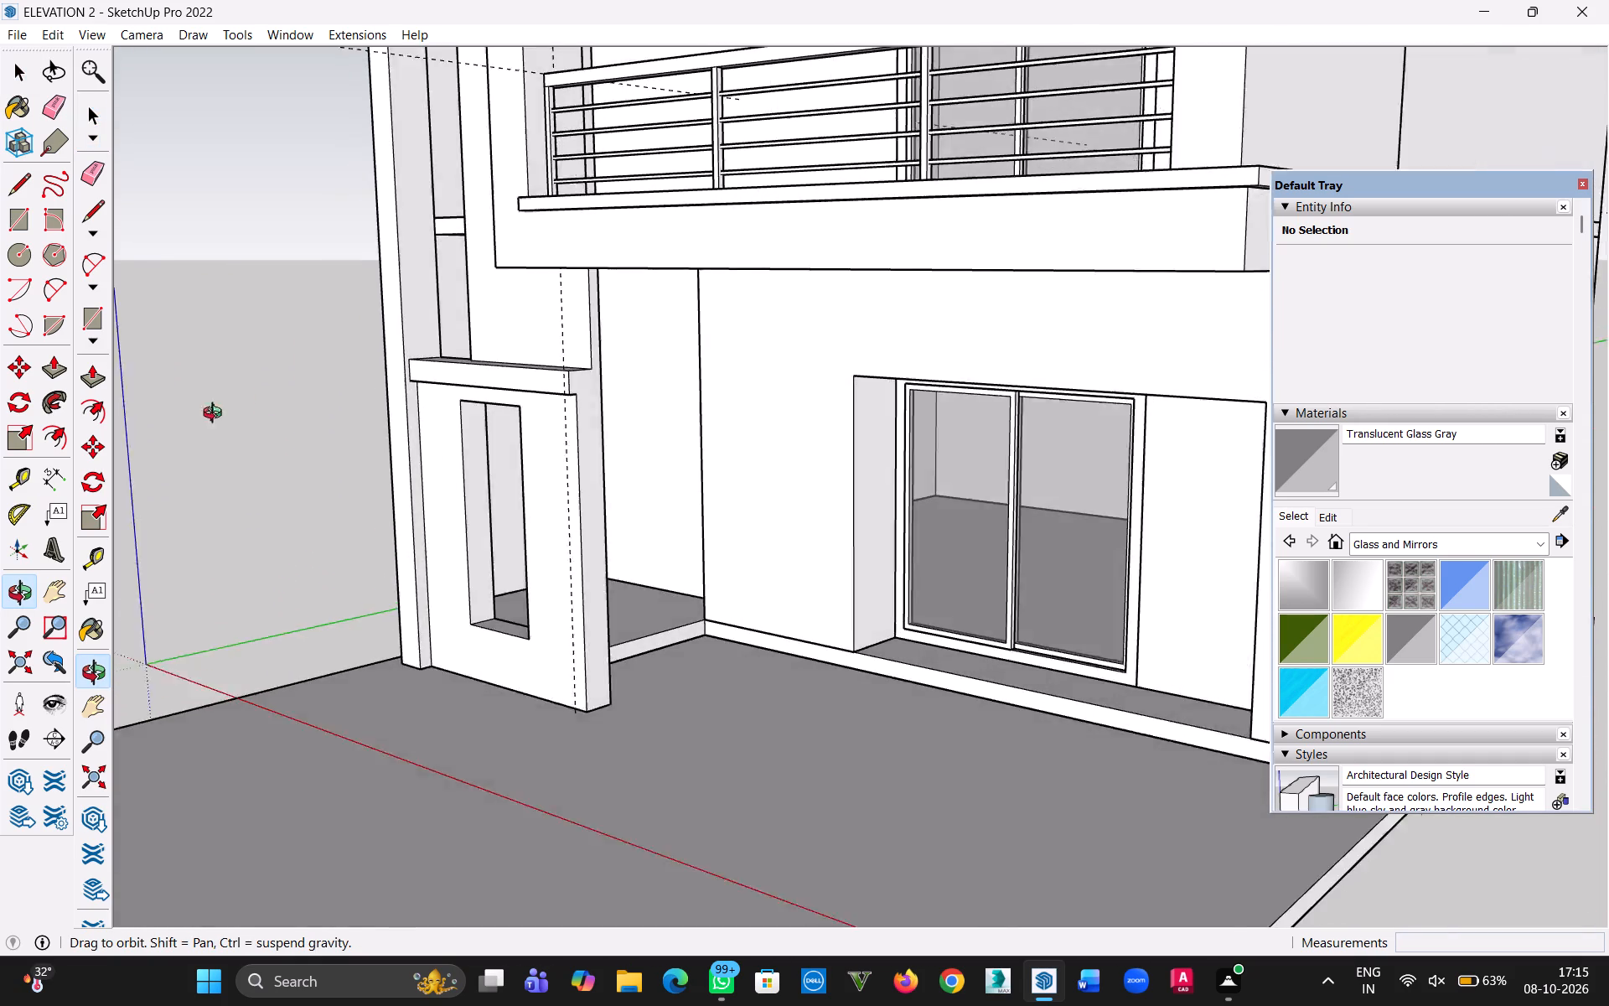
# Open the entrance block's group and push its front wall face inward about 2 3/16" beside the corner pillar.
pyautogui.moveTo(216, 415); pyautogui.dragTo(398, 460, button='middle')
pyautogui.scroll(4, 571, 604)
pyautogui.press('p')
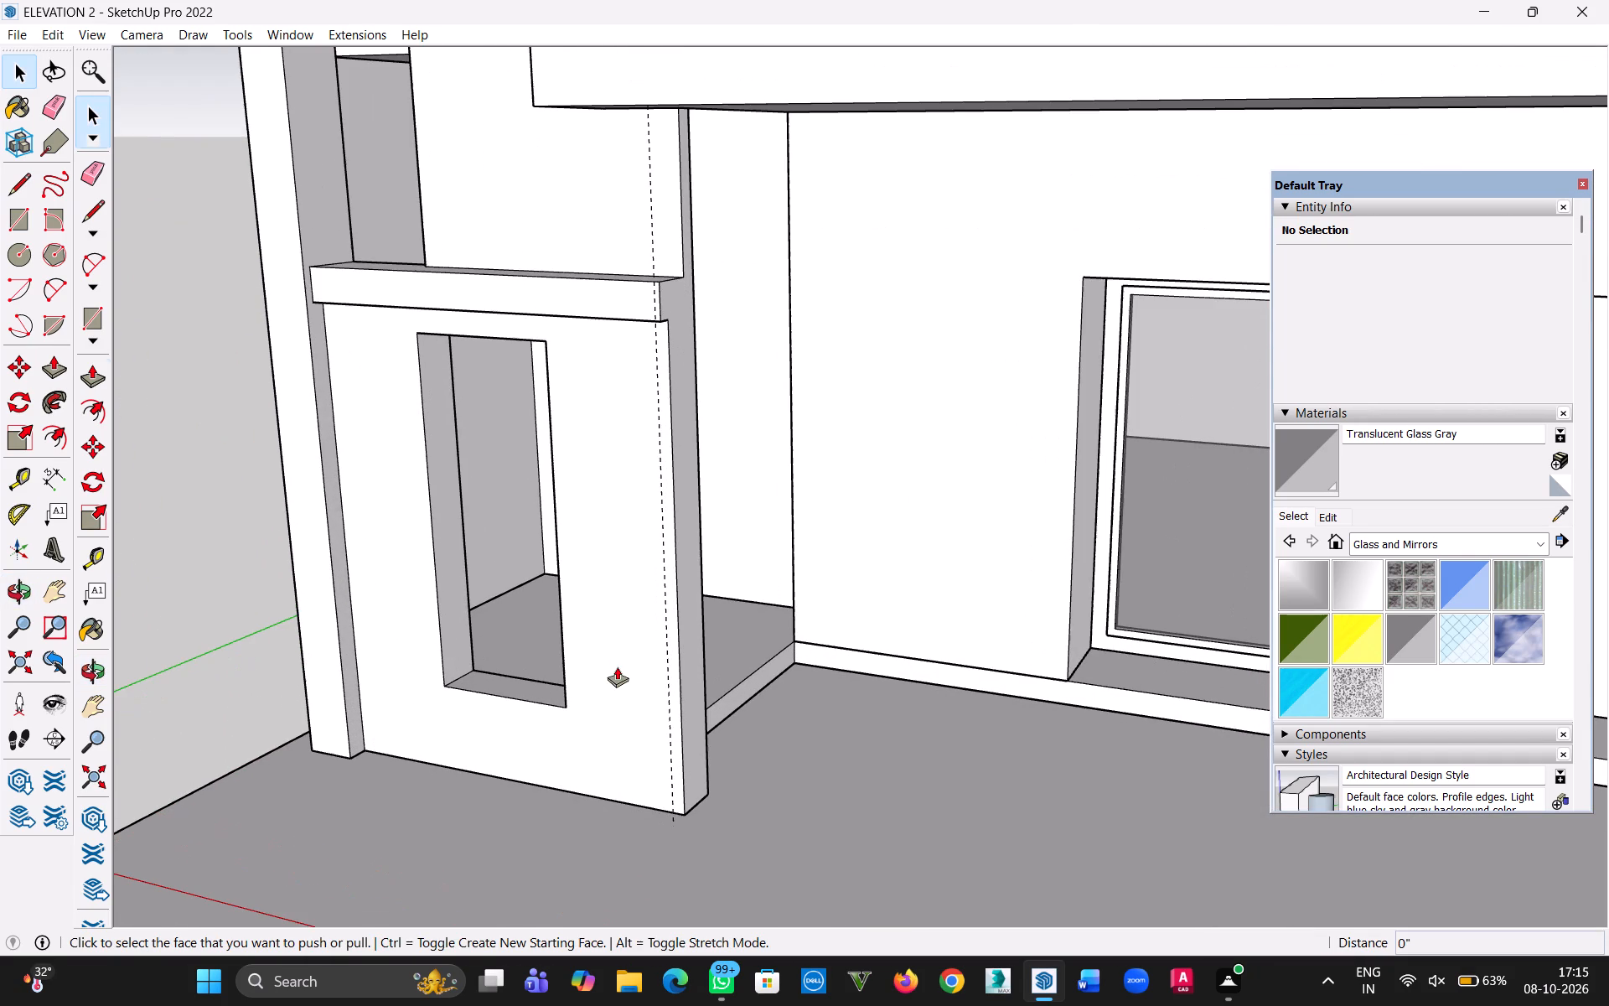
pyautogui.click(18, 65)
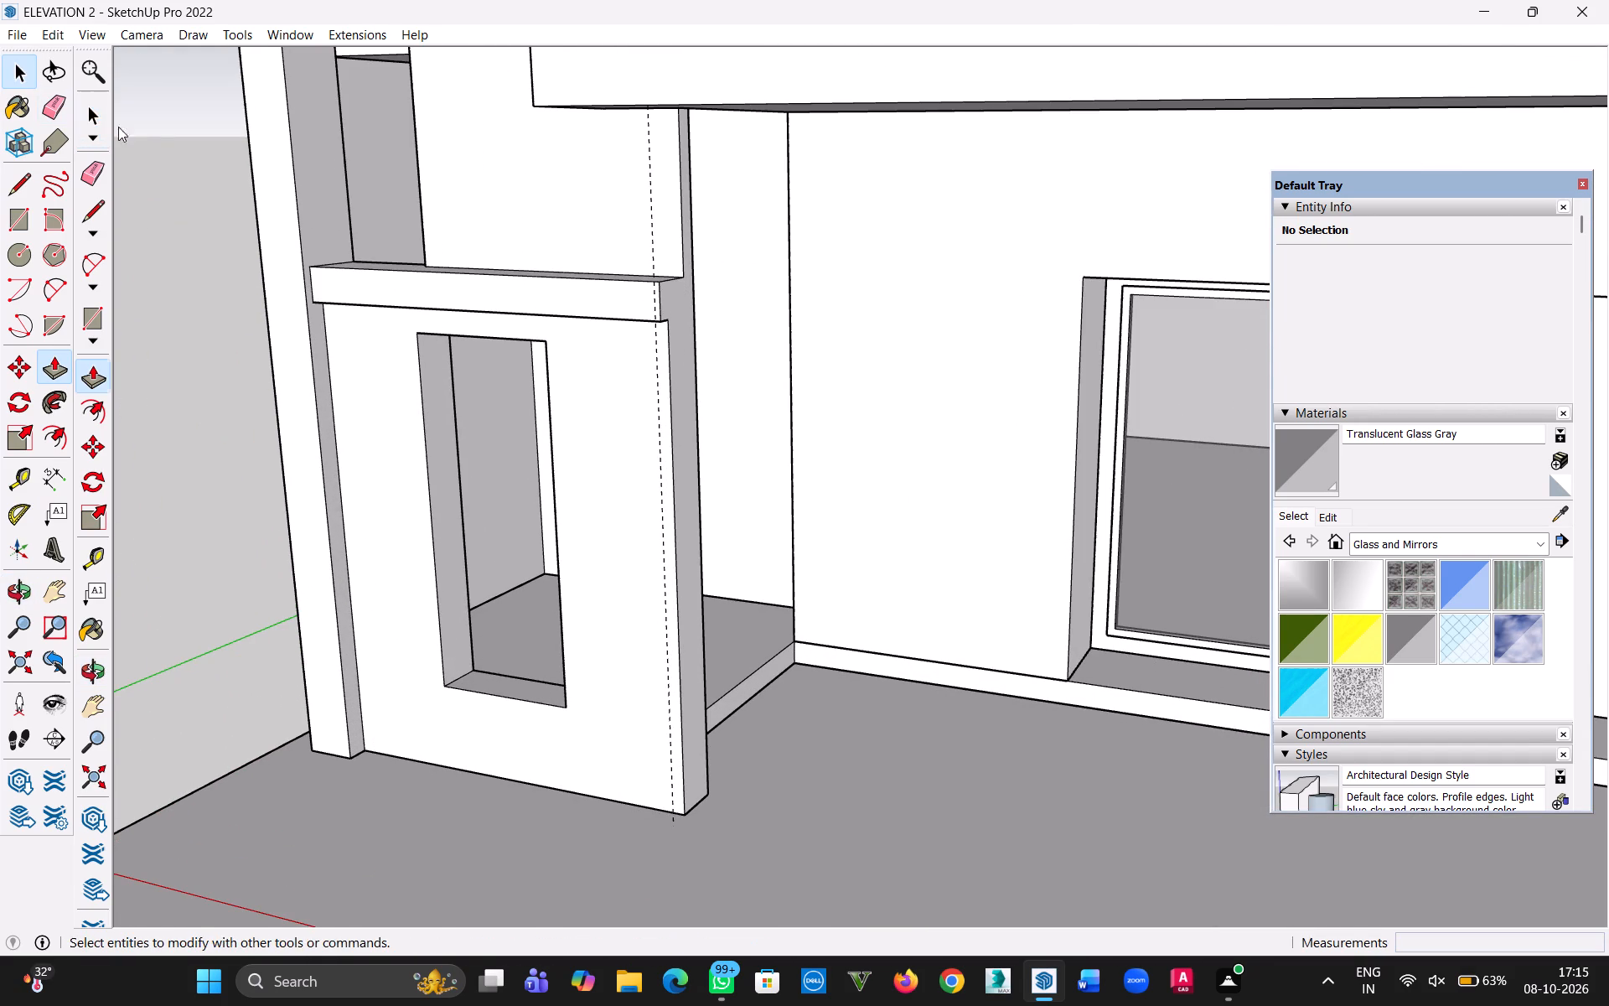
pyautogui.tripleClick(603, 502)
pyautogui.press('p')
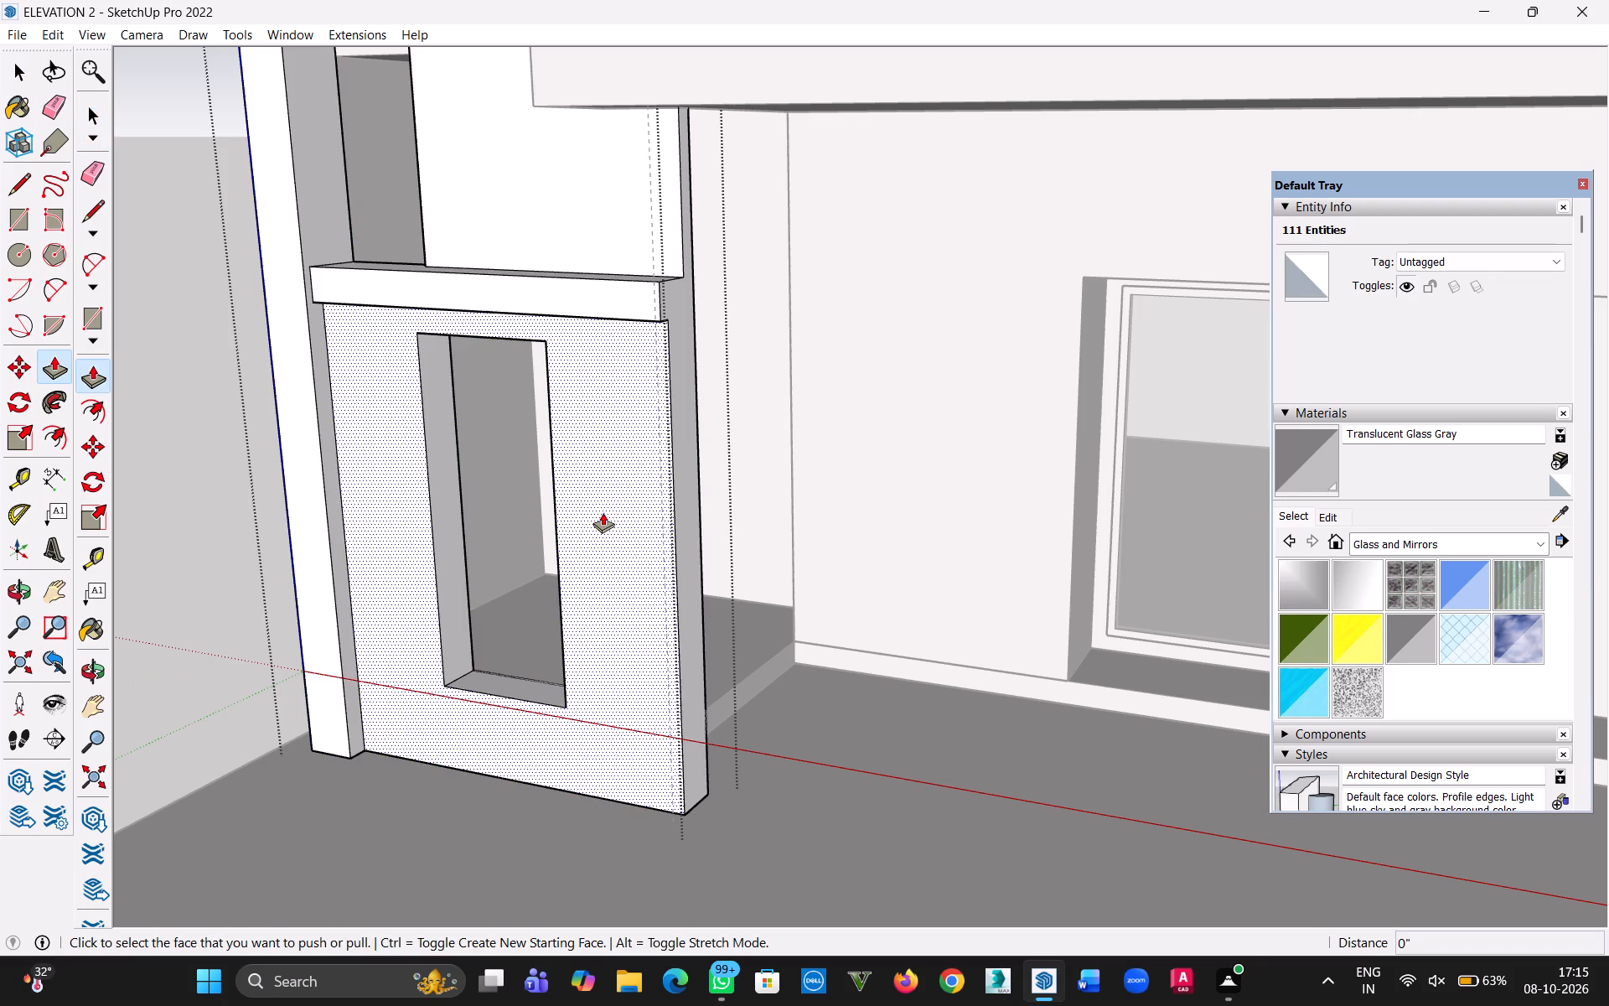
pyautogui.click(602, 521)
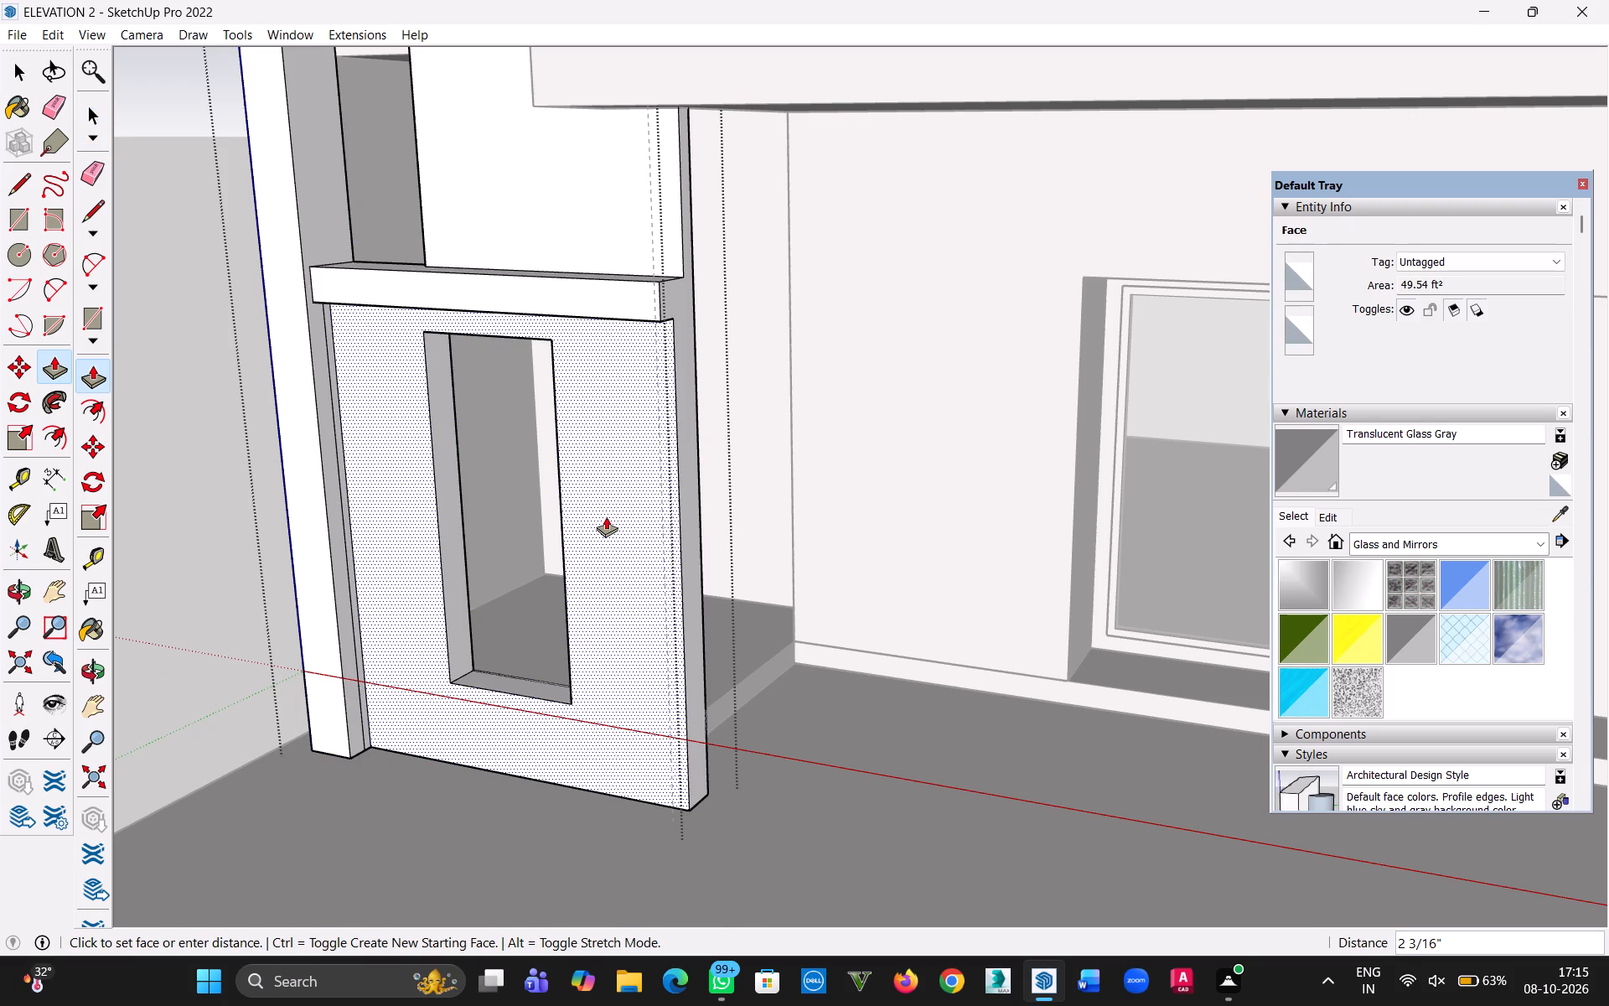
pyautogui.click(606, 516)
# Delete the leftover vertical edge on the corner pillar's side face, next to the recessed front wall.
pyautogui.click(20, 75)
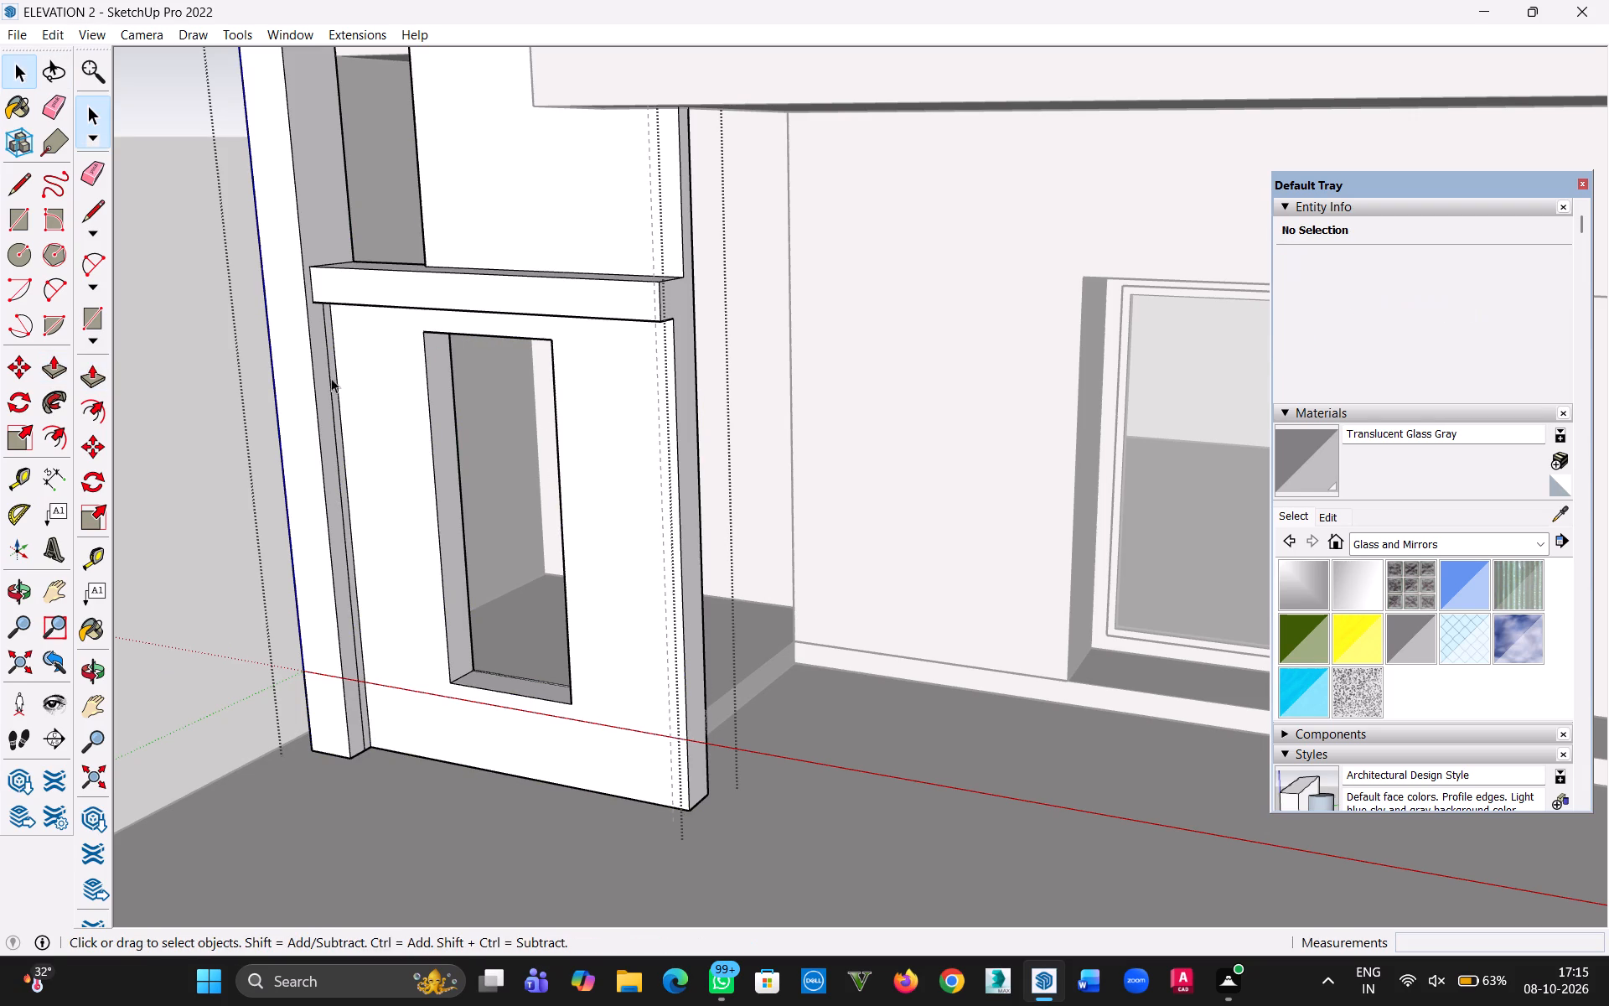
pyautogui.click(333, 396)
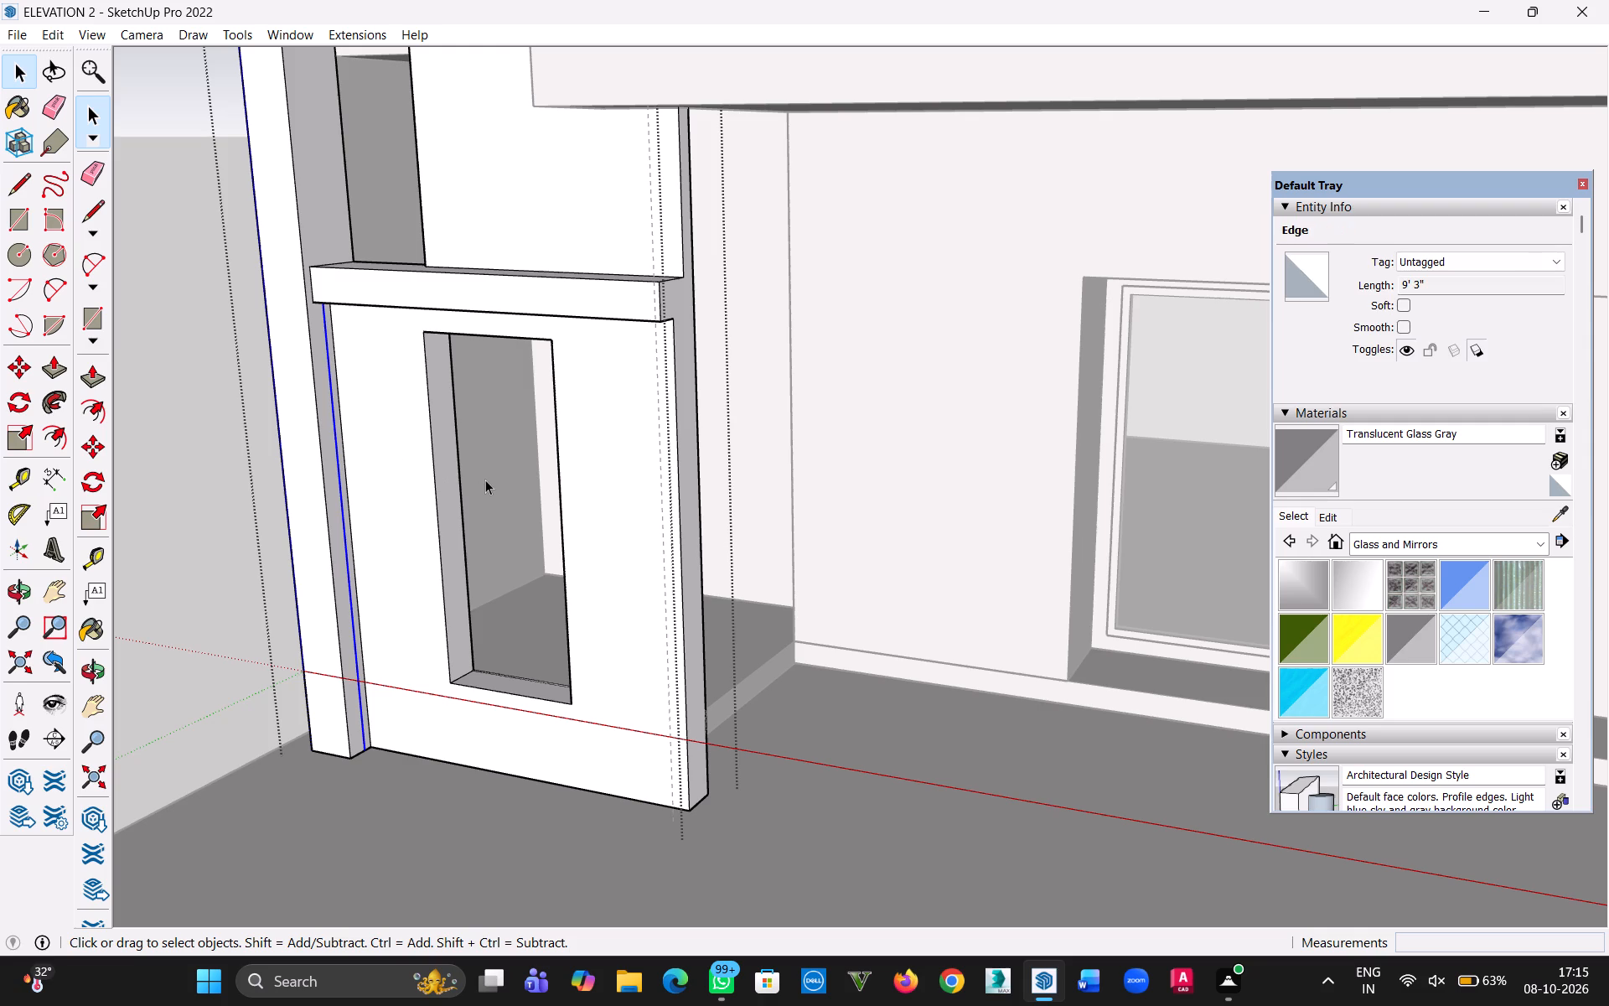
pyautogui.press('Delete')
# Save the elevation model.
pyautogui.scroll(-5, 443, 477)
pyautogui.scroll(-5, 467, 579)
pyautogui.moveTo(468, 618); pyautogui.dragTo(481, 618, button='middle')
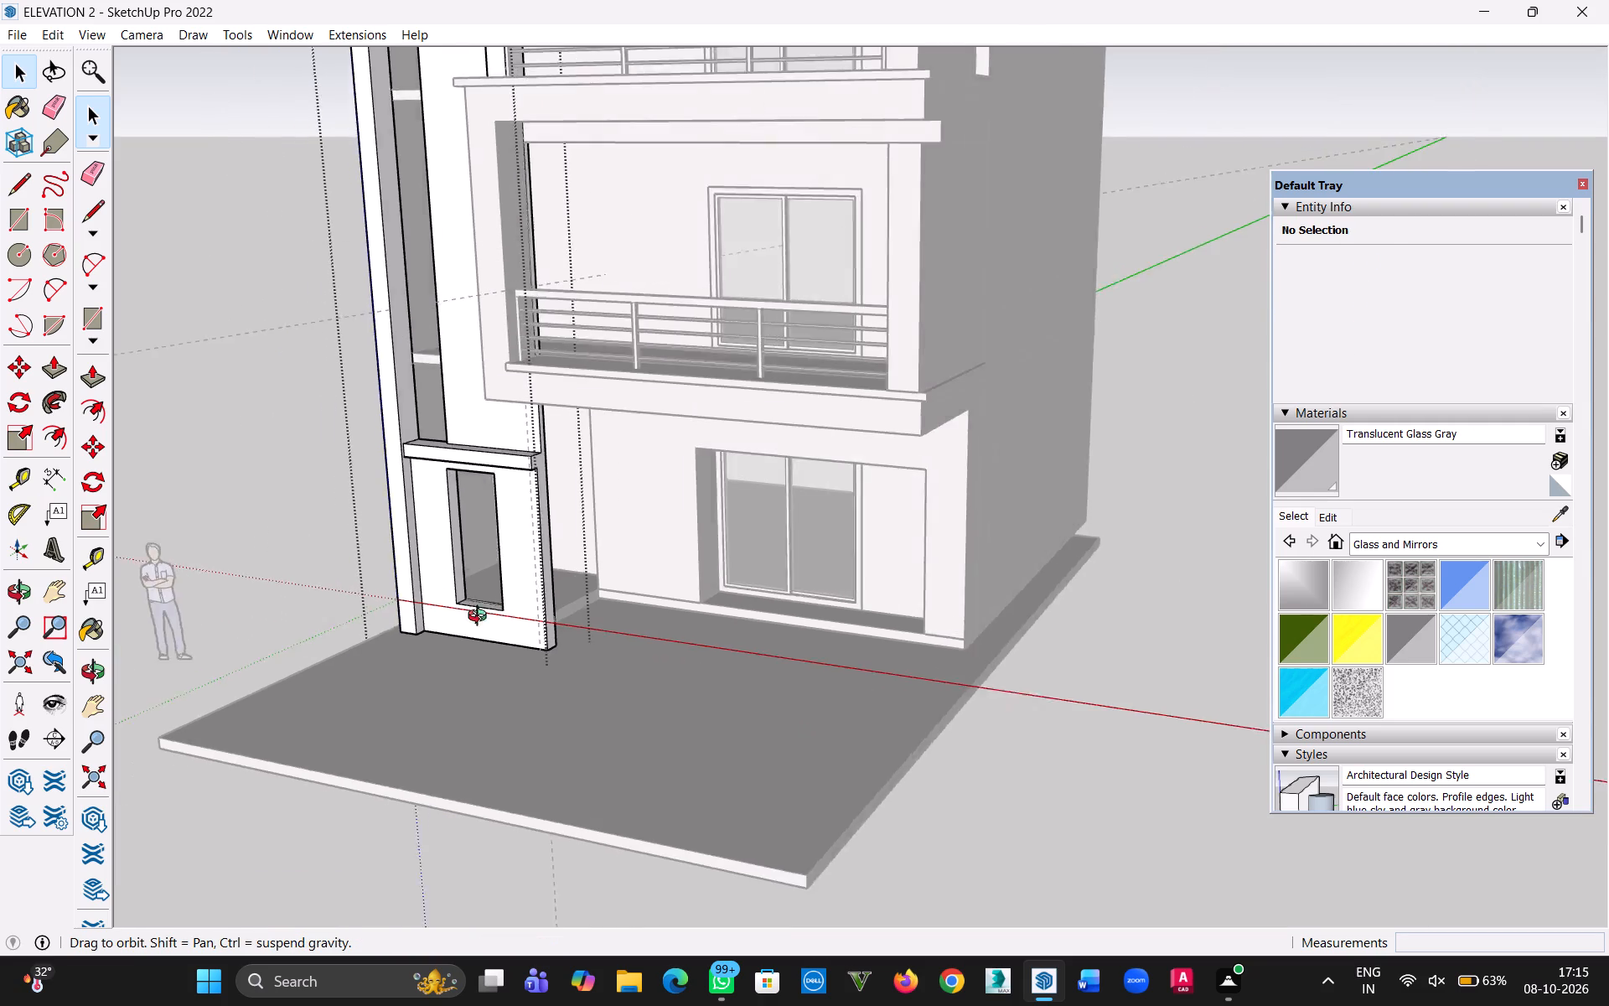
pyautogui.moveTo(481, 618); pyautogui.dragTo(790, 532, button='middle')
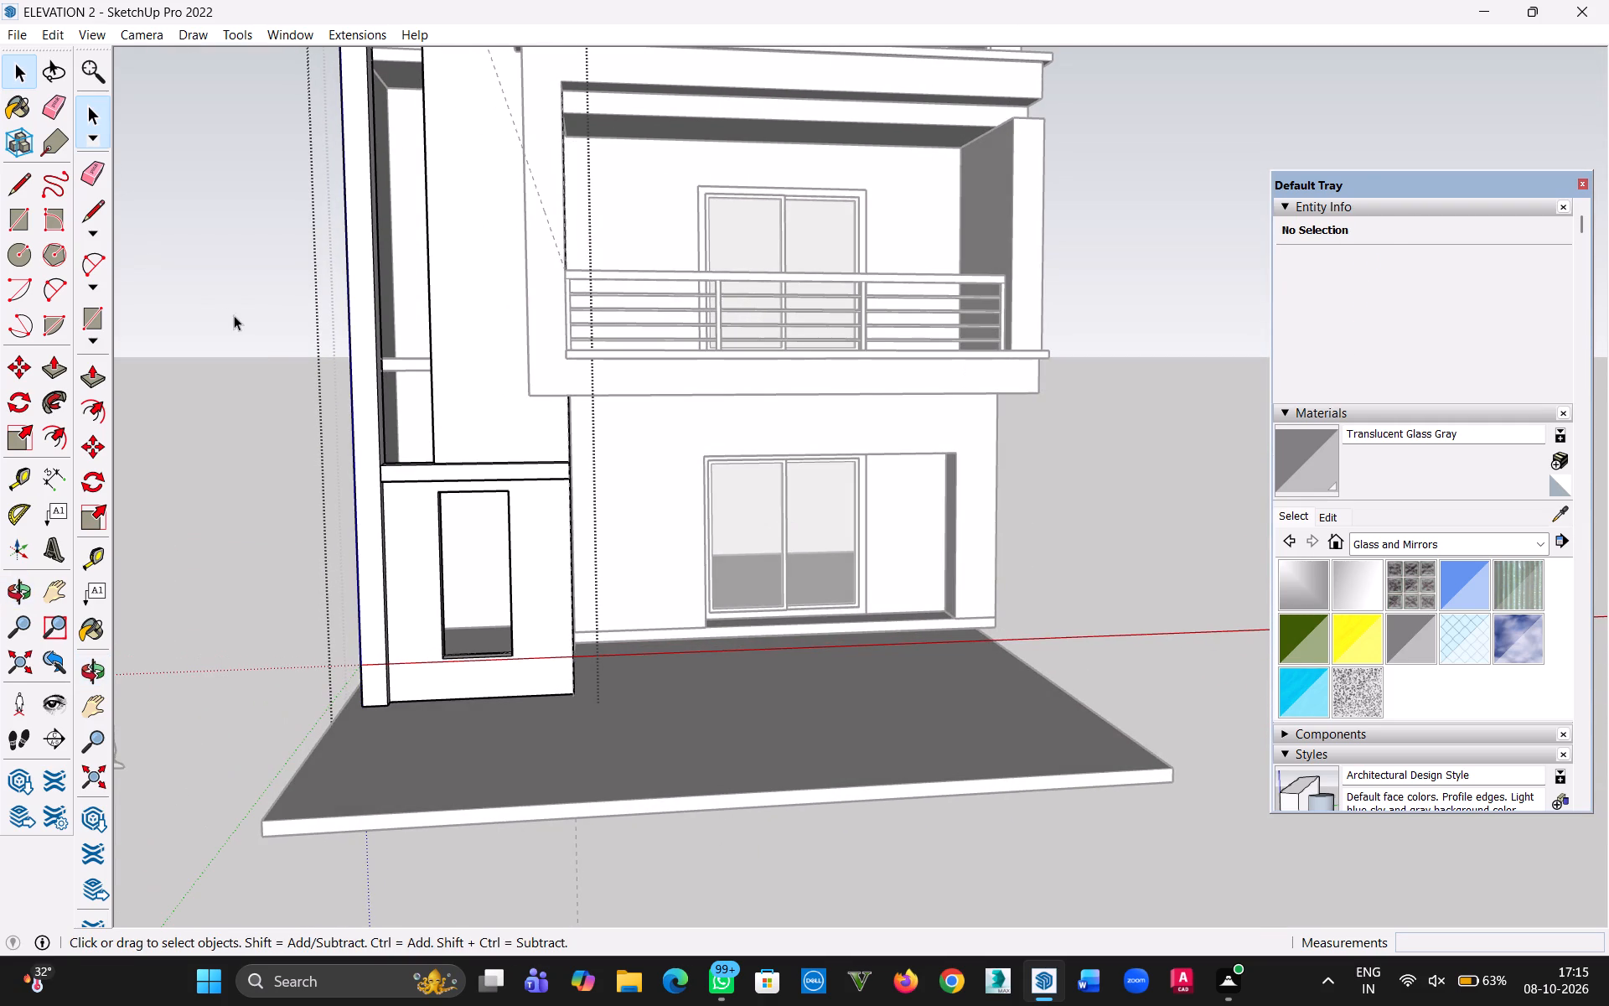
pyautogui.hotkey('ctrl', 's')
# Close the entrance block's group to leave its editing mode.
pyautogui.moveTo(486, 690); pyautogui.dragTo(527, 743, button='middle')
pyautogui.scroll(5, 478, 719)
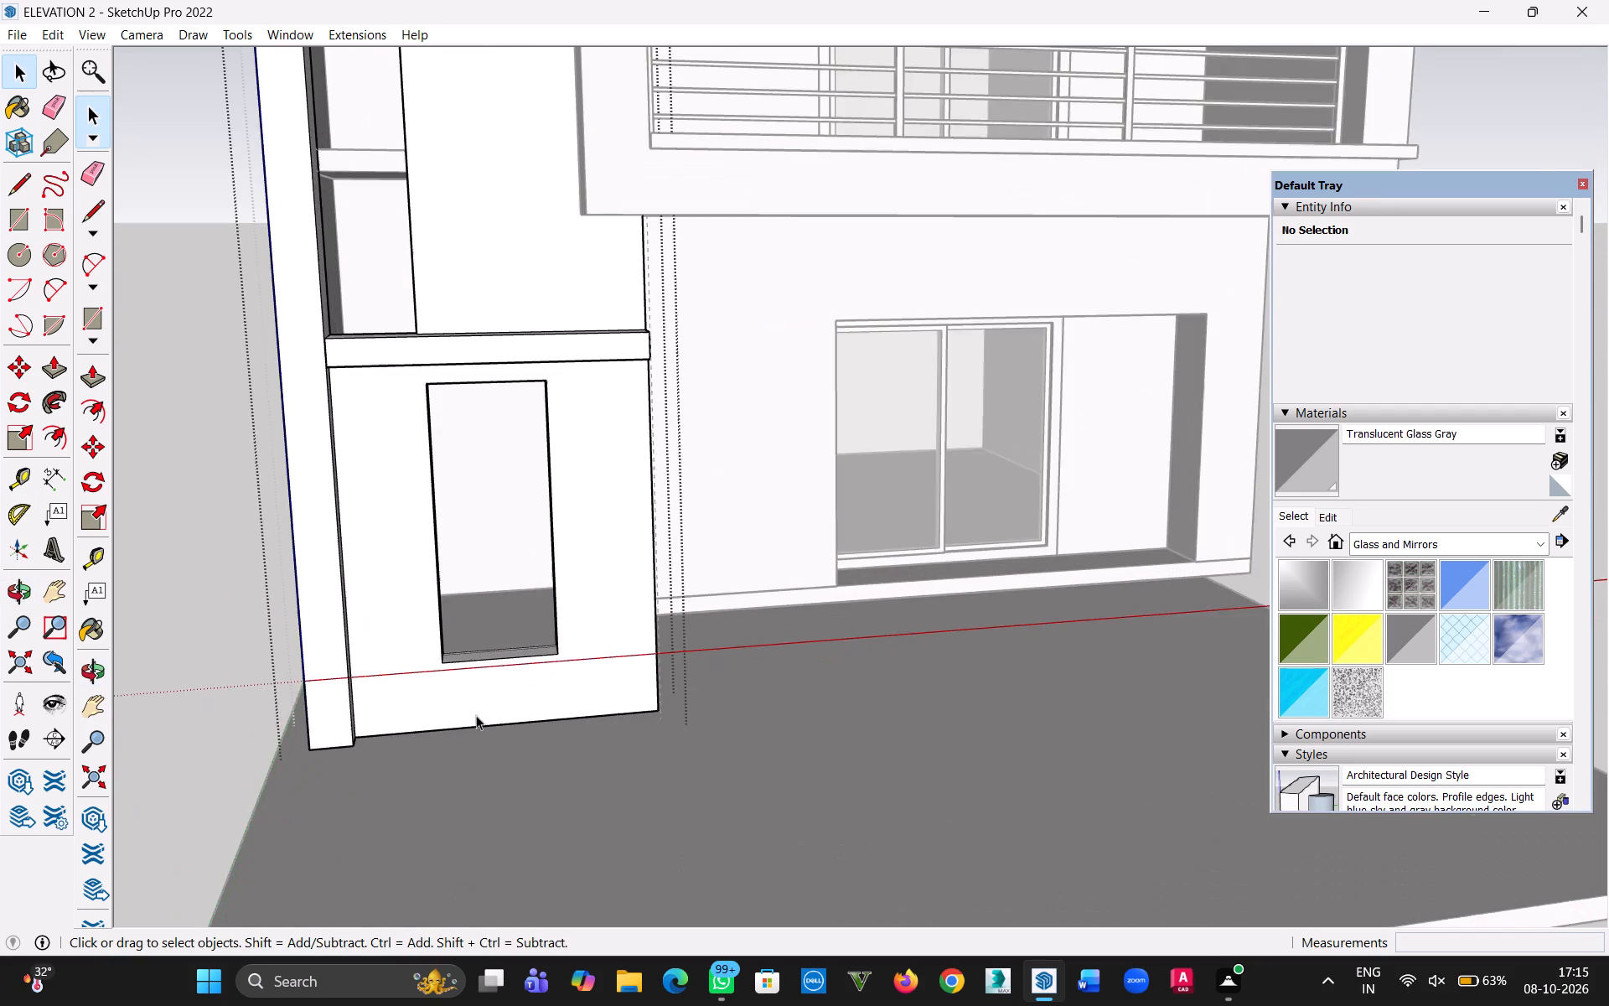
pyautogui.scroll(4, 471, 723)
pyautogui.scroll(-3, 484, 741)
pyautogui.click(546, 796)
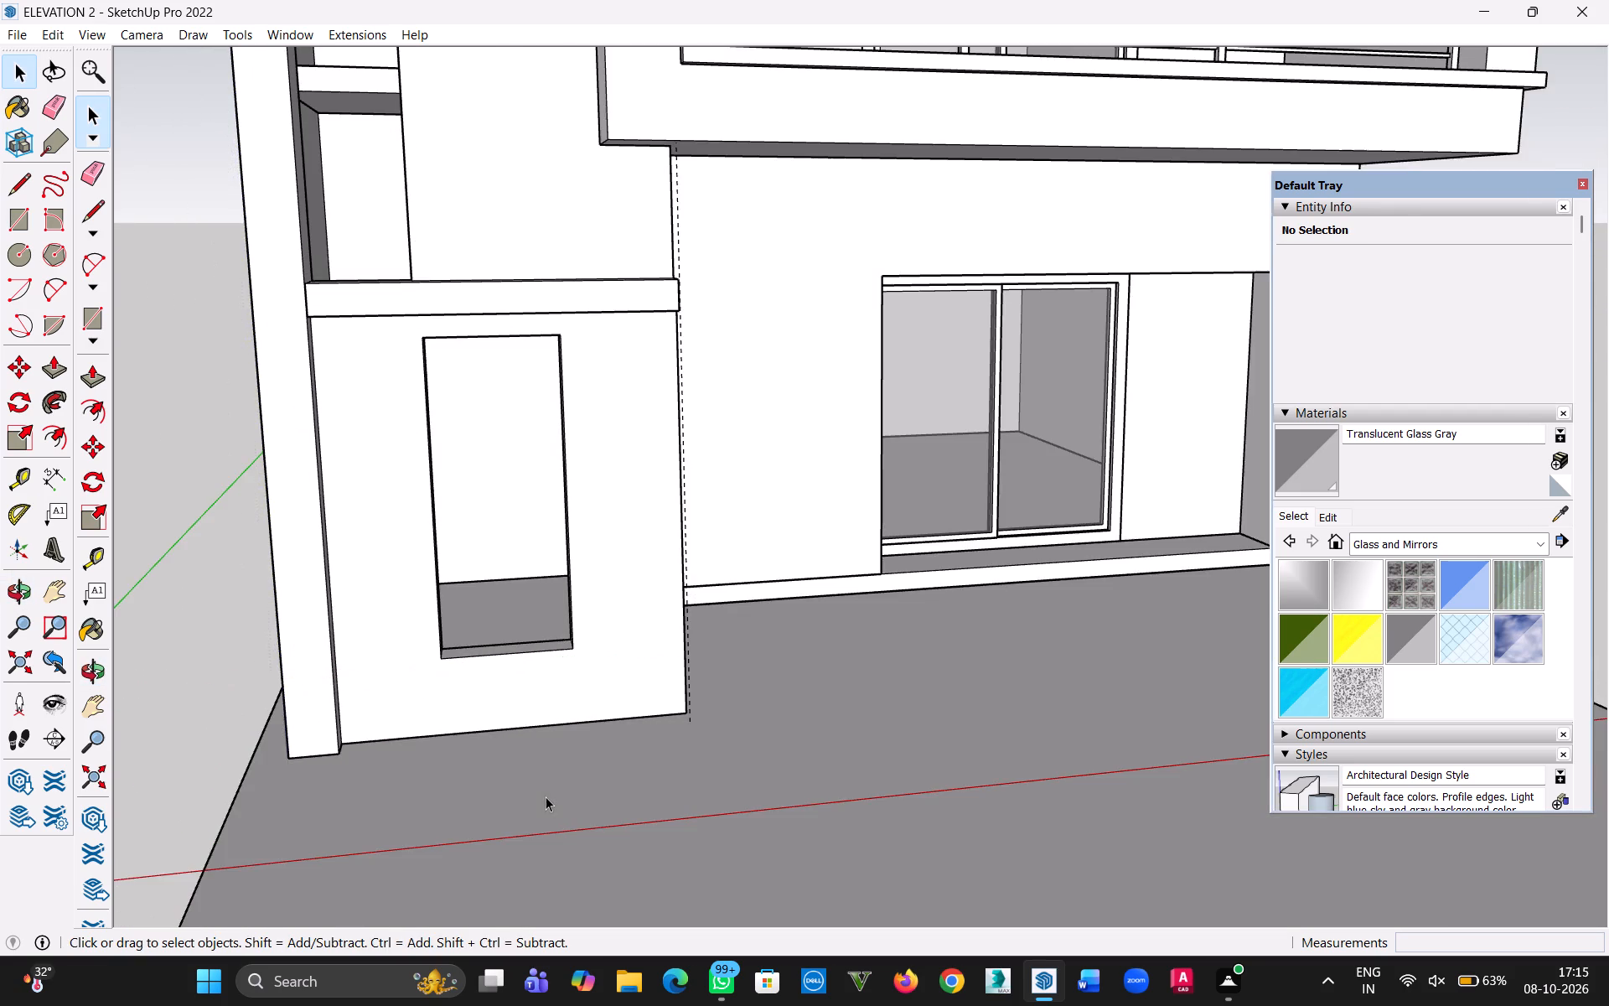
# Draw a rectangle about 5' 11" by 1' 4" on the ground slab, from the entrance wall's bottom outer corner along its front base.
pyautogui.scroll(-8, 565, 780)
pyautogui.moveTo(555, 776); pyautogui.dragTo(521, 842, button='middle')
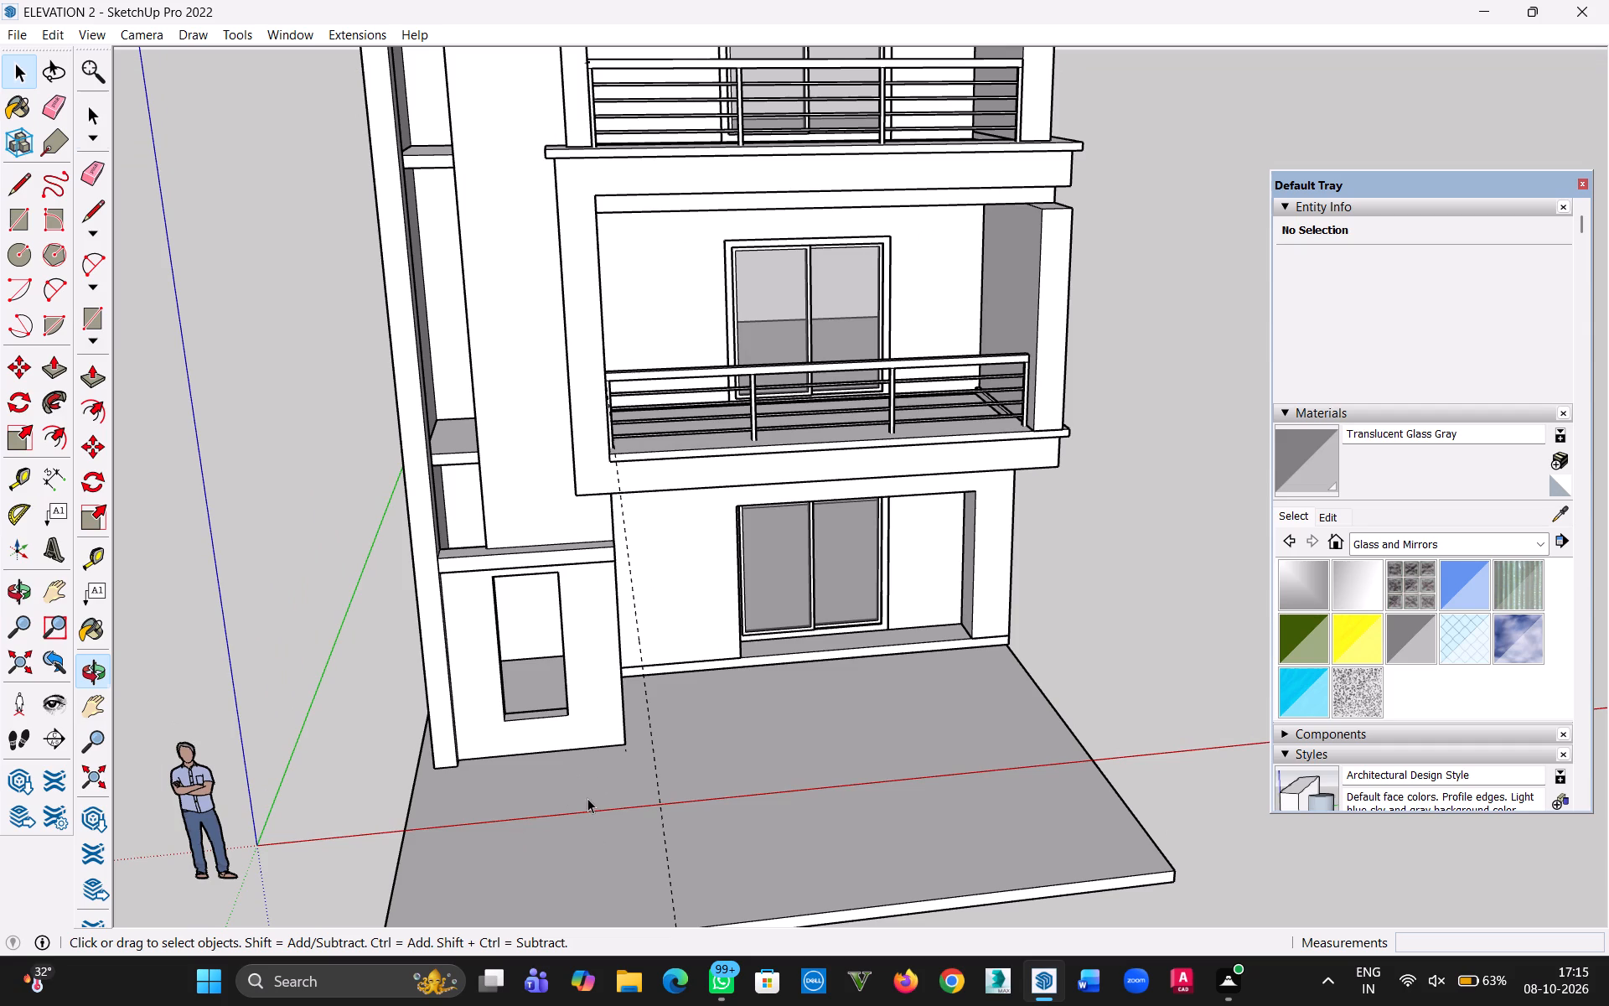
pyautogui.press('r')
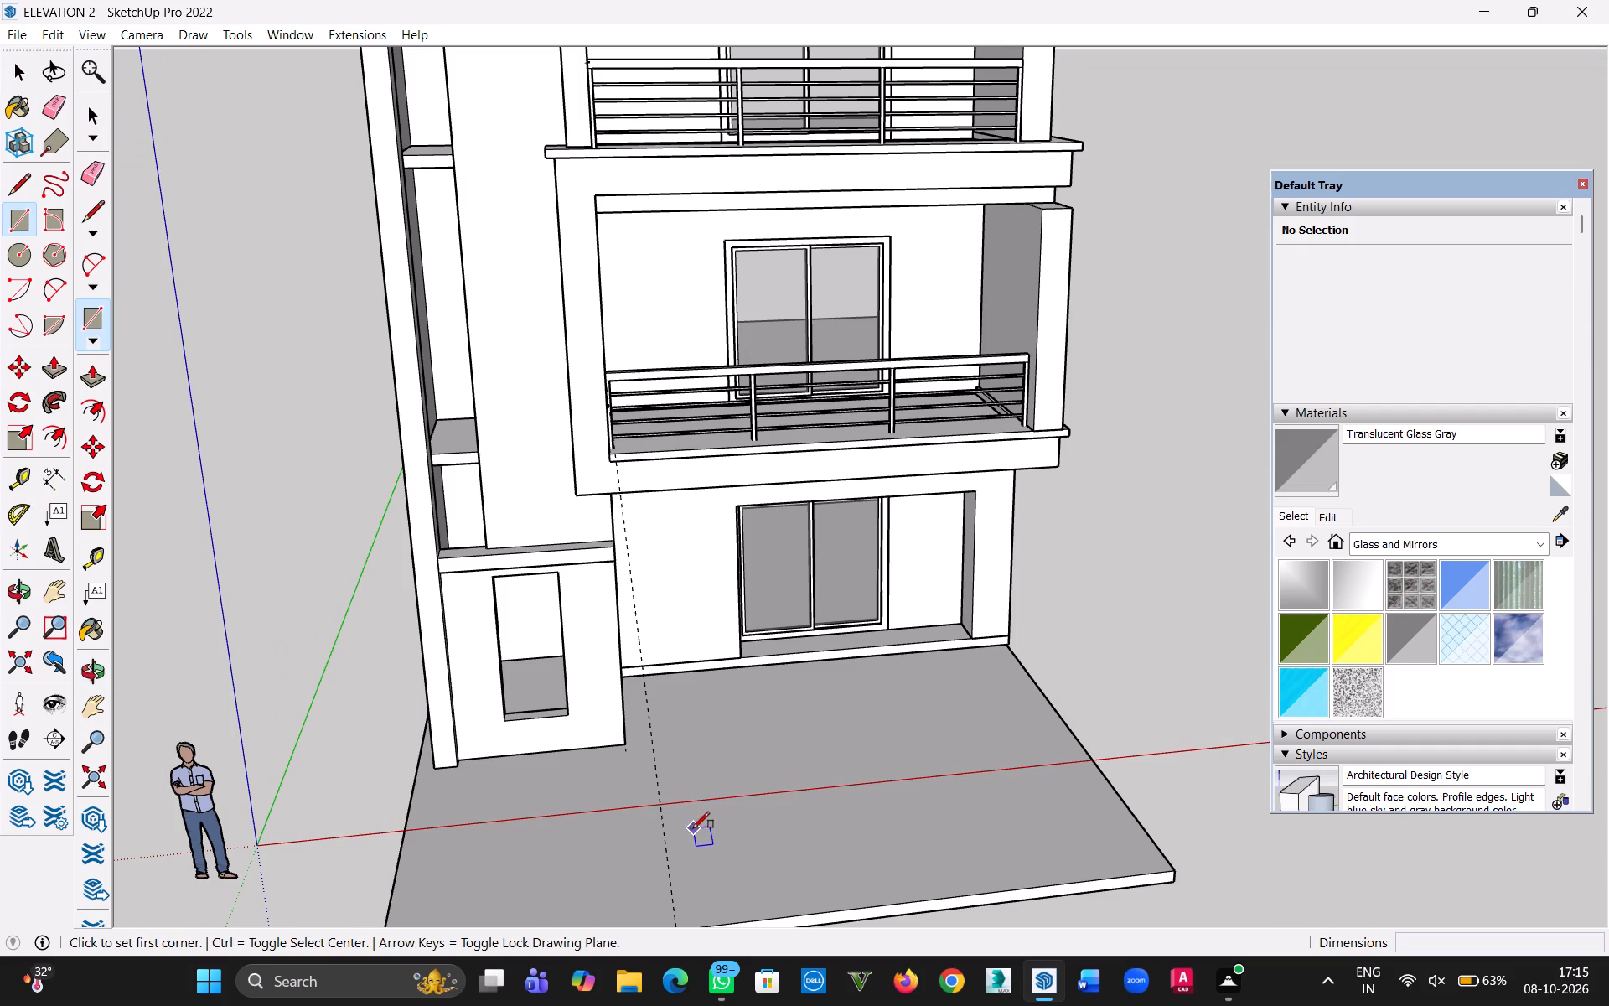
pyautogui.scroll(9, 507, 766)
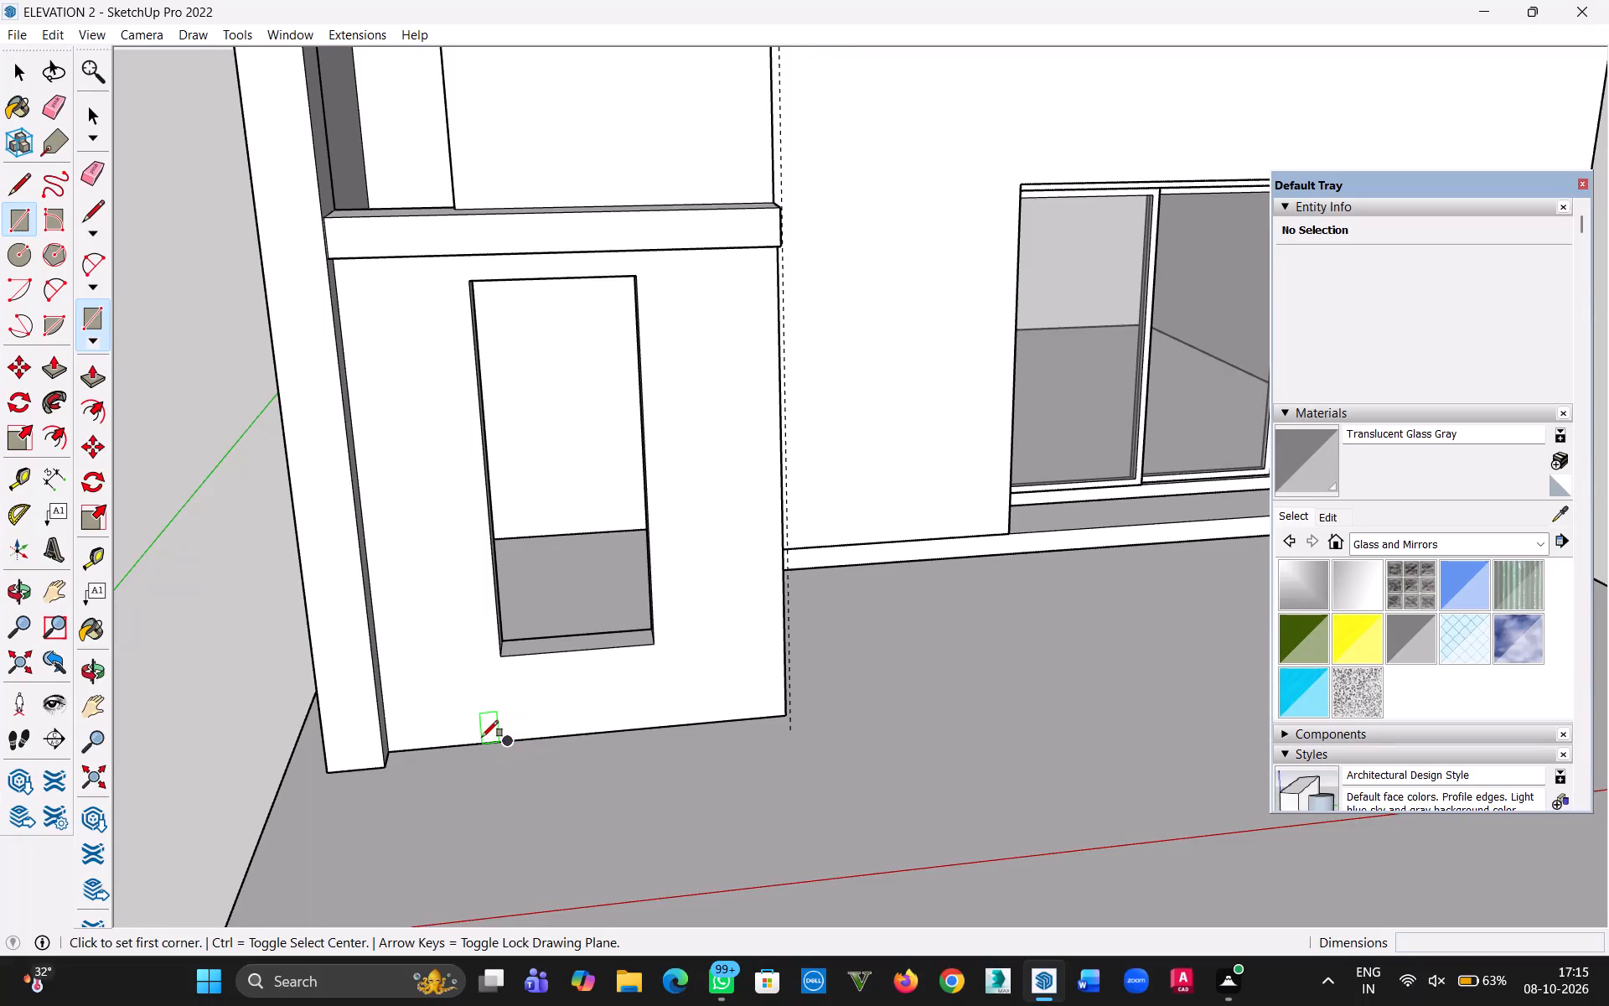
pyautogui.click(475, 742)
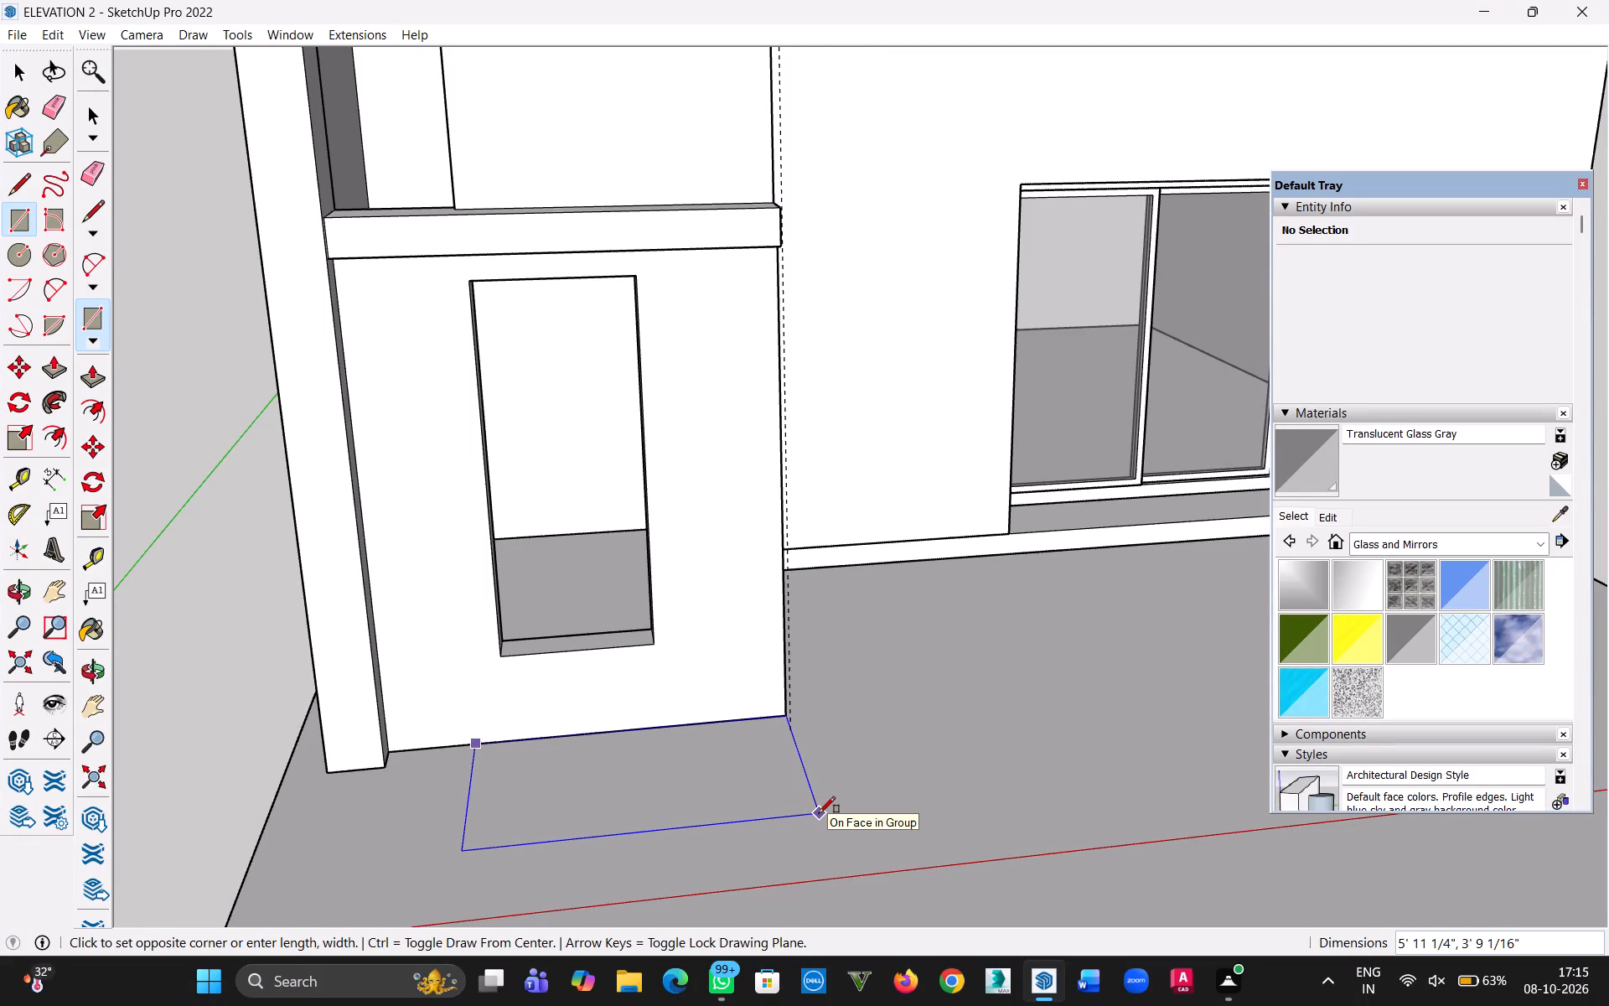
pyautogui.press('Escape')
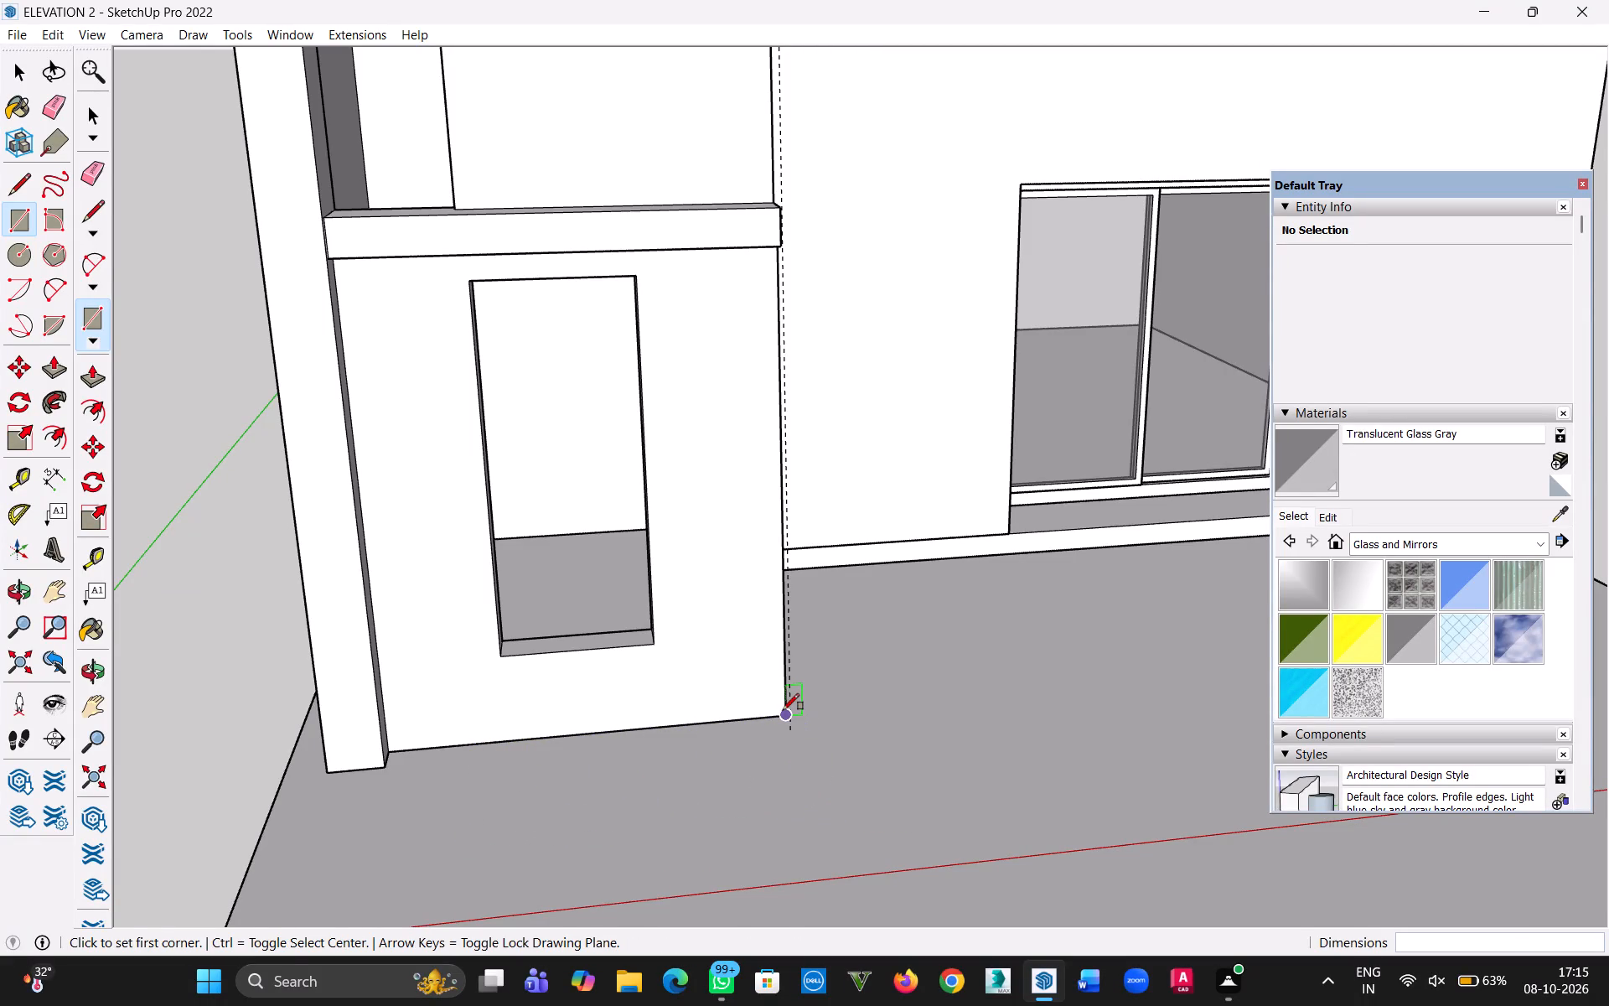
pyautogui.click(783, 710)
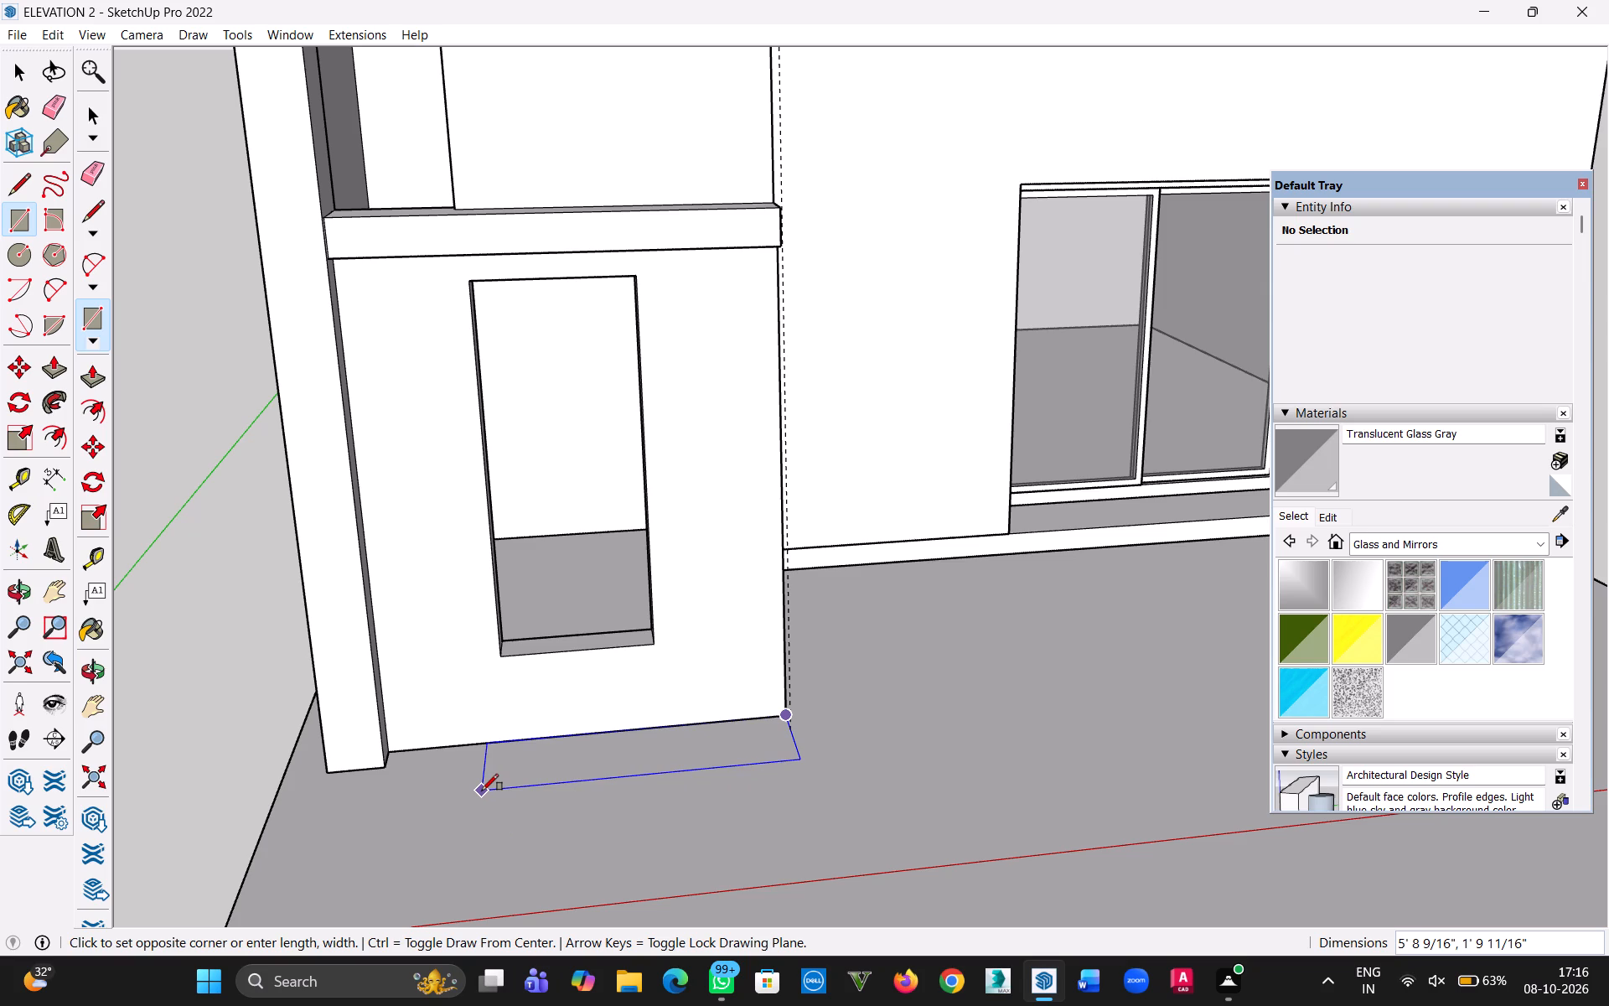
pyautogui.write("5'")
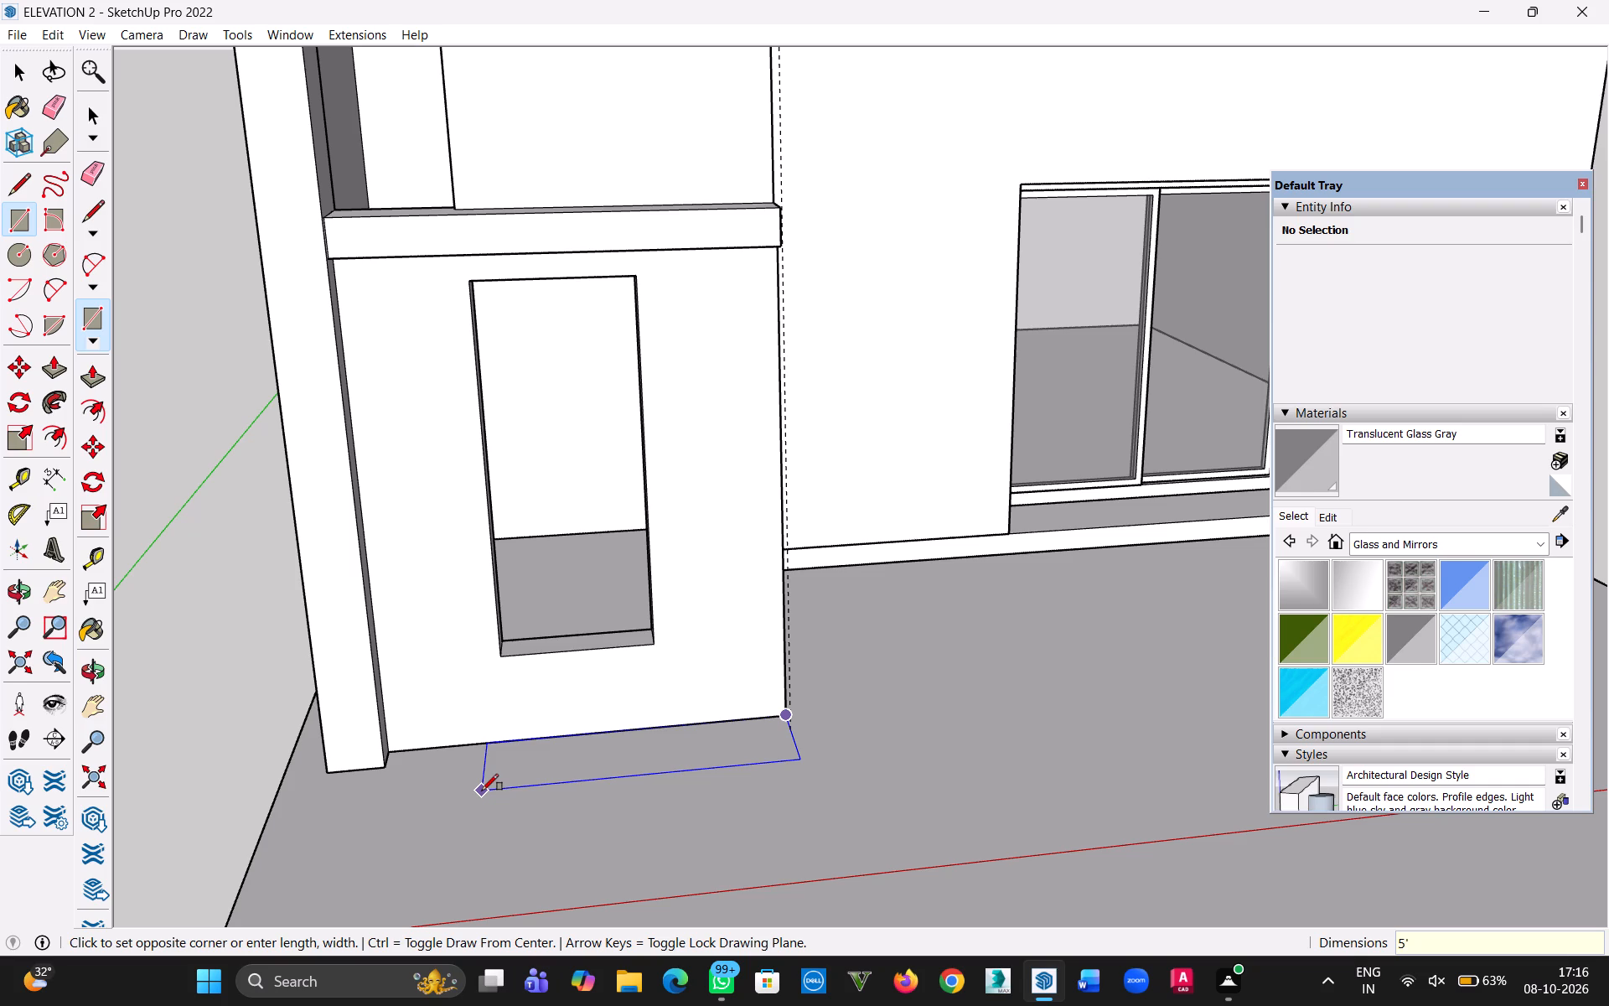
pyautogui.press('8')
pyautogui.hotkey('shift', '"')
pyautogui.press(',')
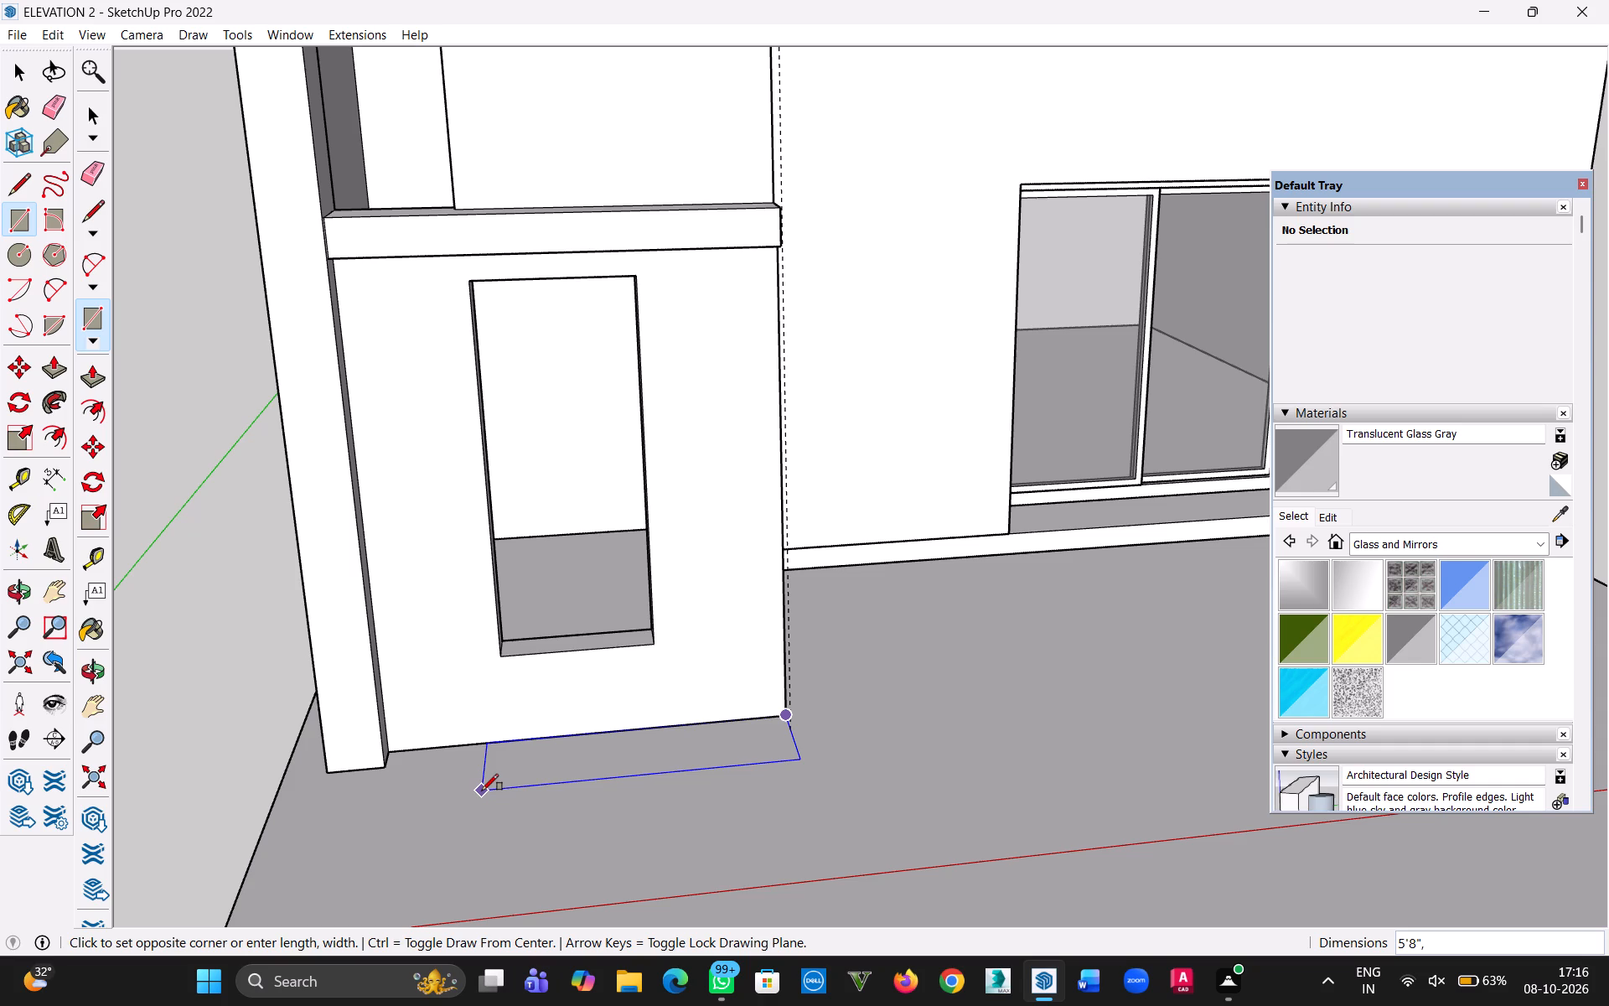
pyautogui.press('4')
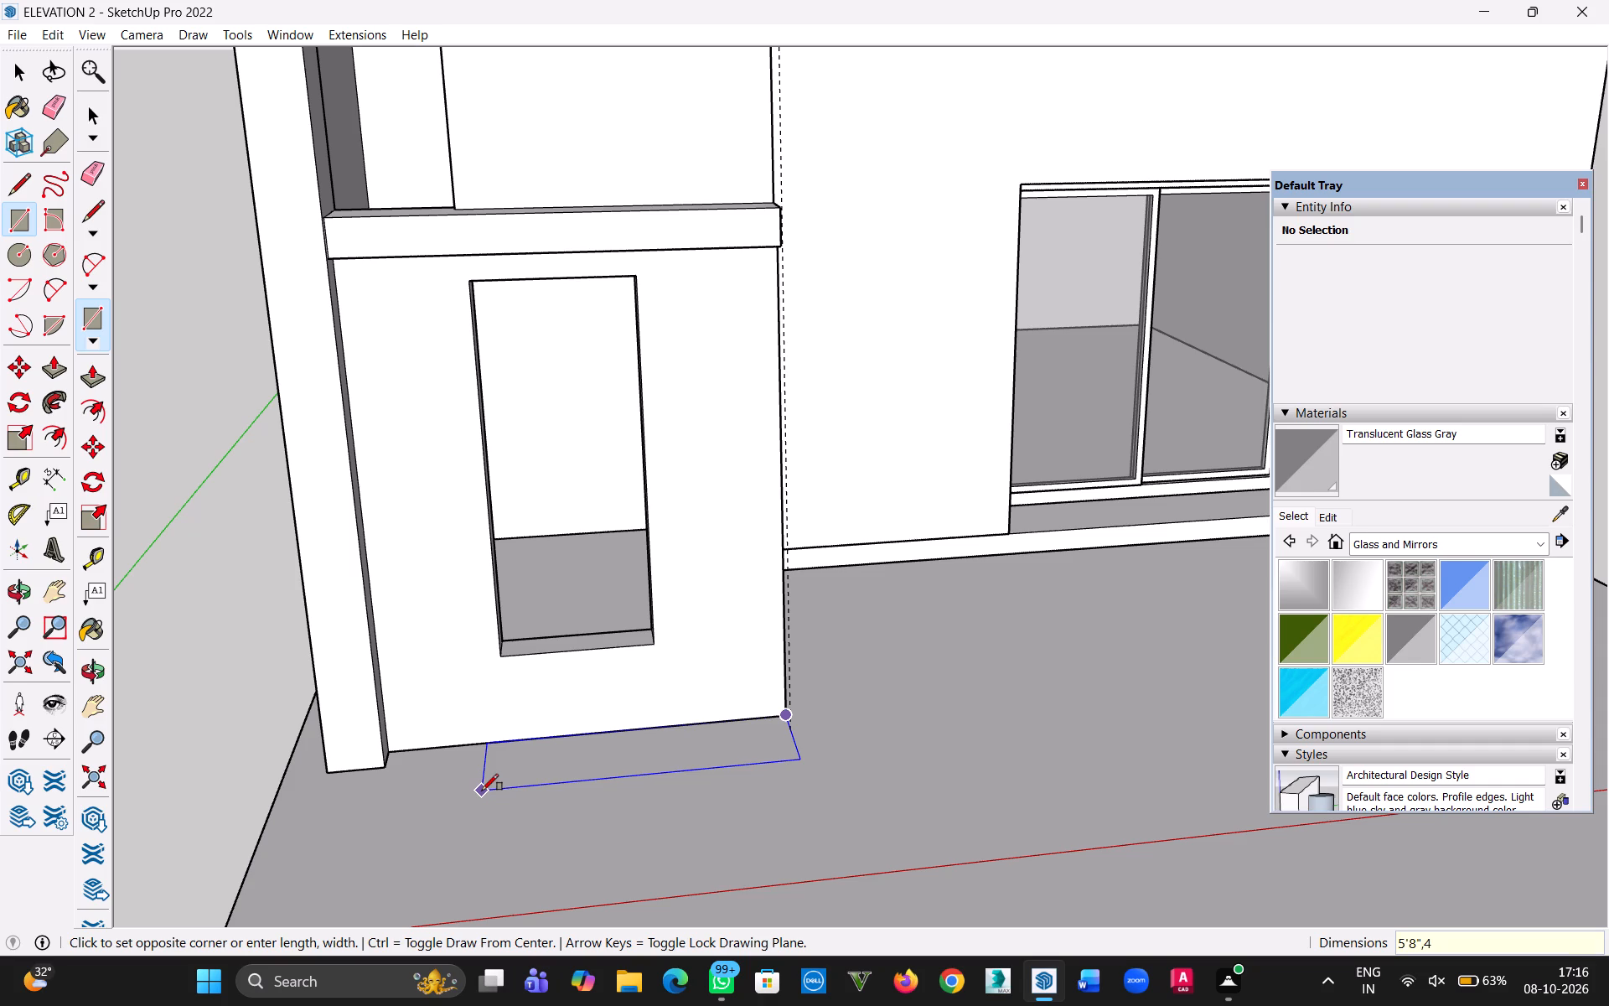
pyautogui.press('BackSpace')
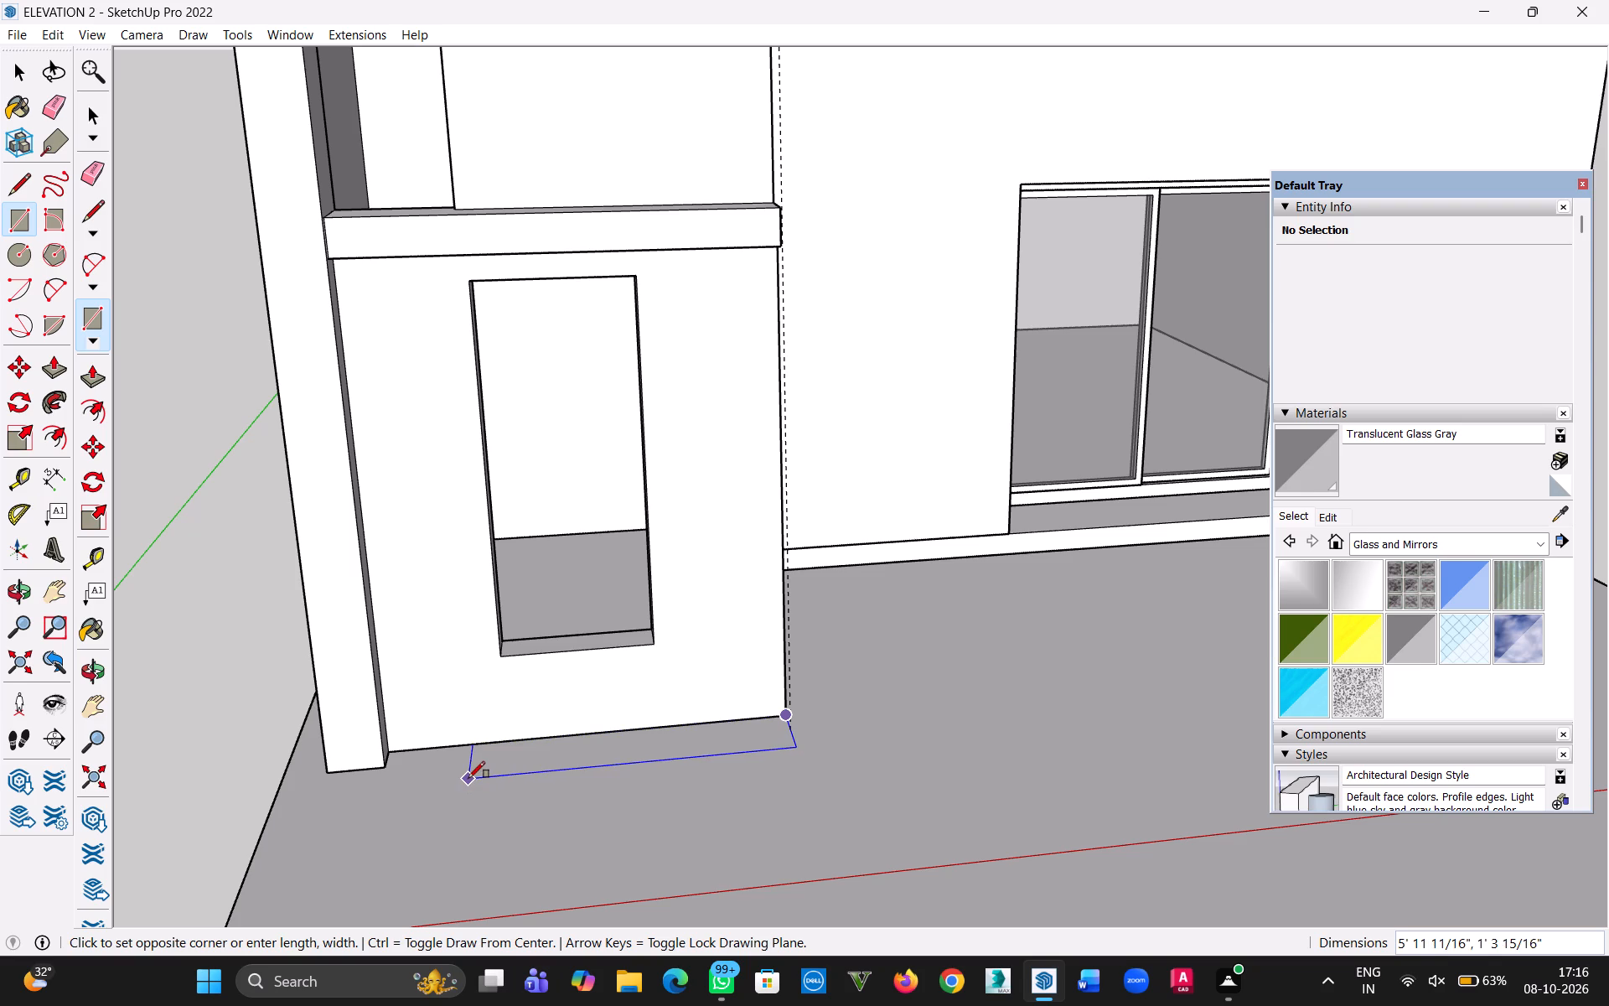
pyautogui.click(470, 778)
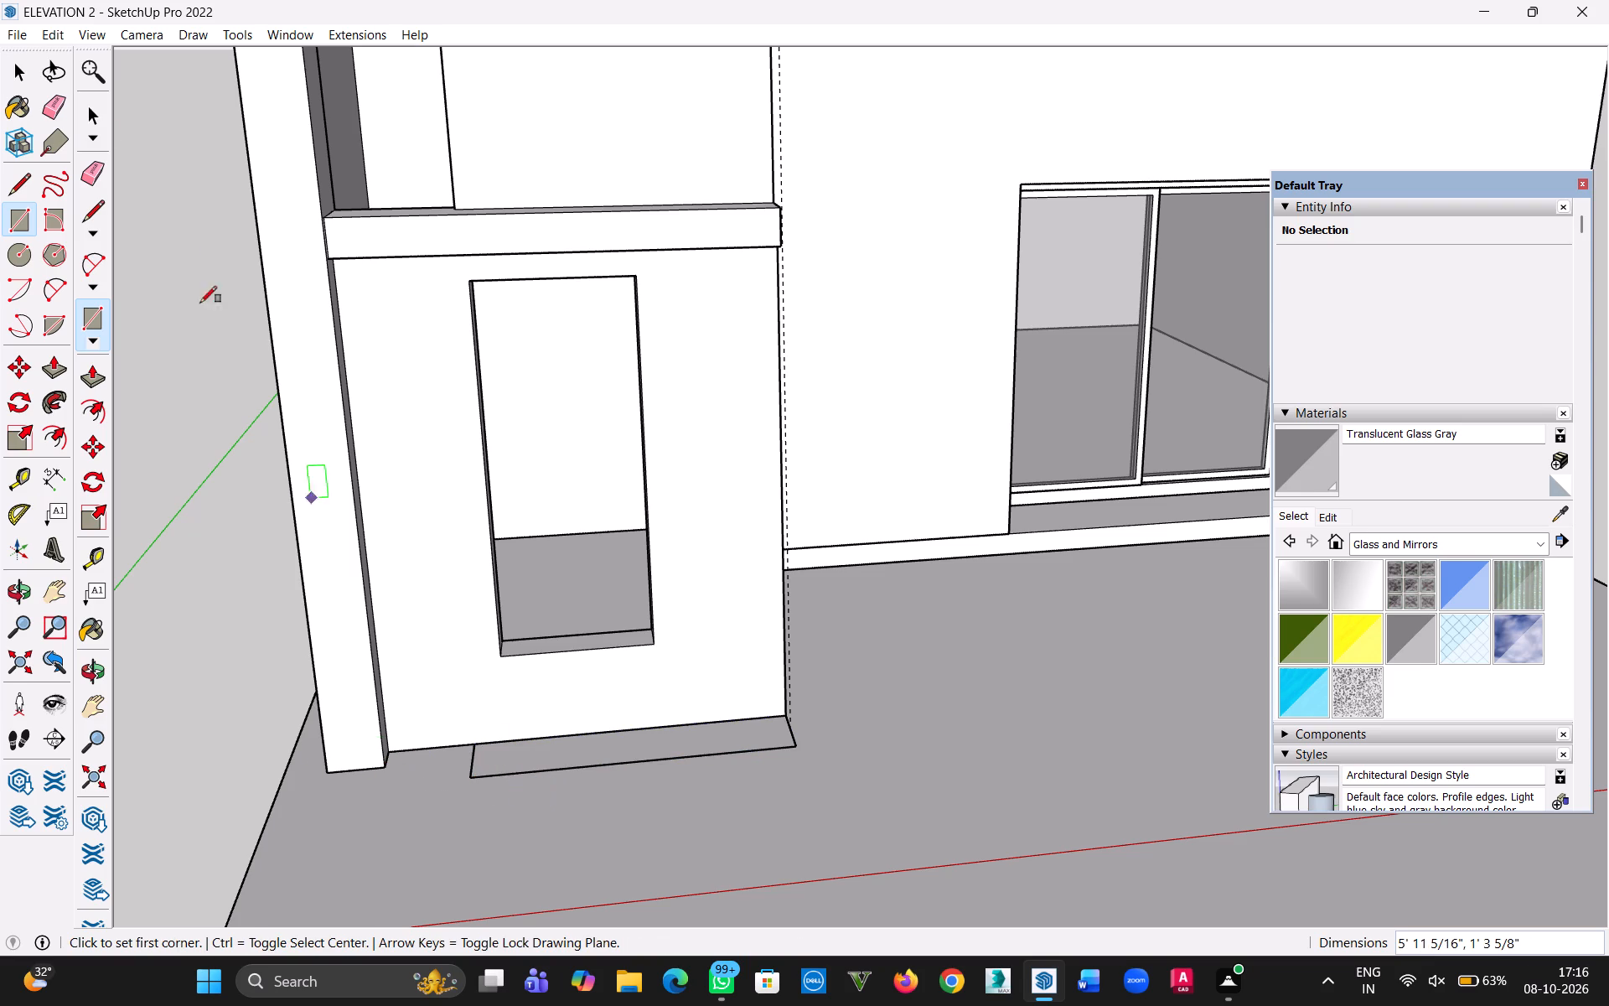
# Make the new slab rectangle, with its face and edges, into a group.
pyautogui.click(16, 75)
pyautogui.doubleClick(665, 747)
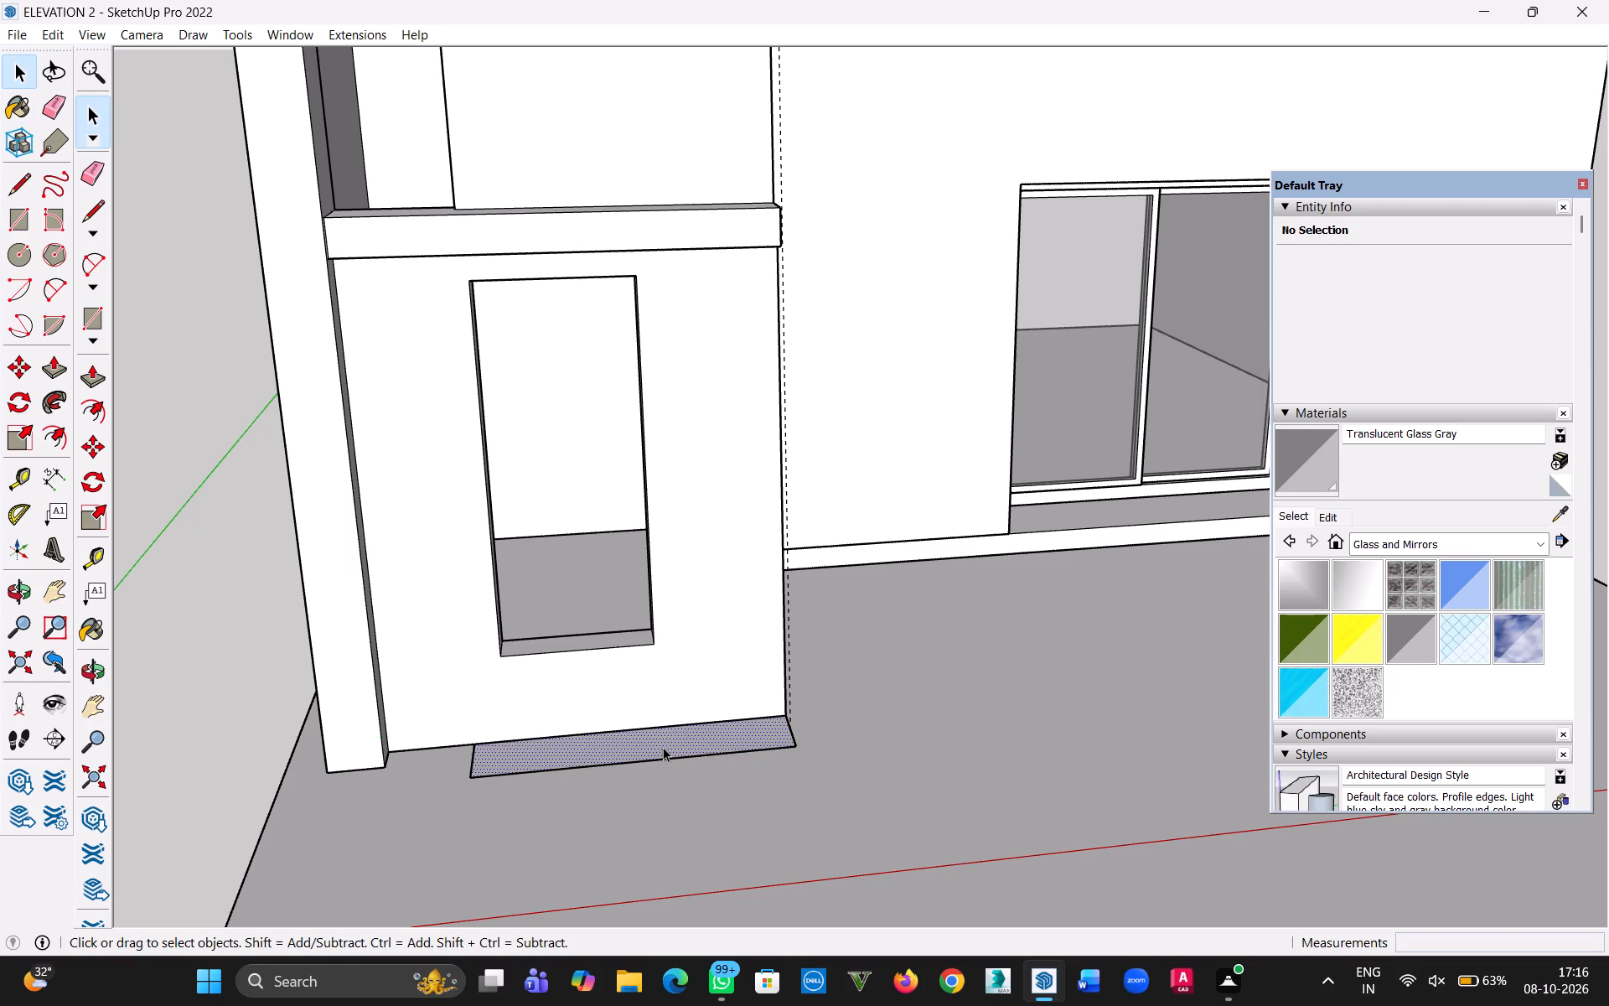
pyautogui.click(663, 747)
pyautogui.rightClick(663, 746)
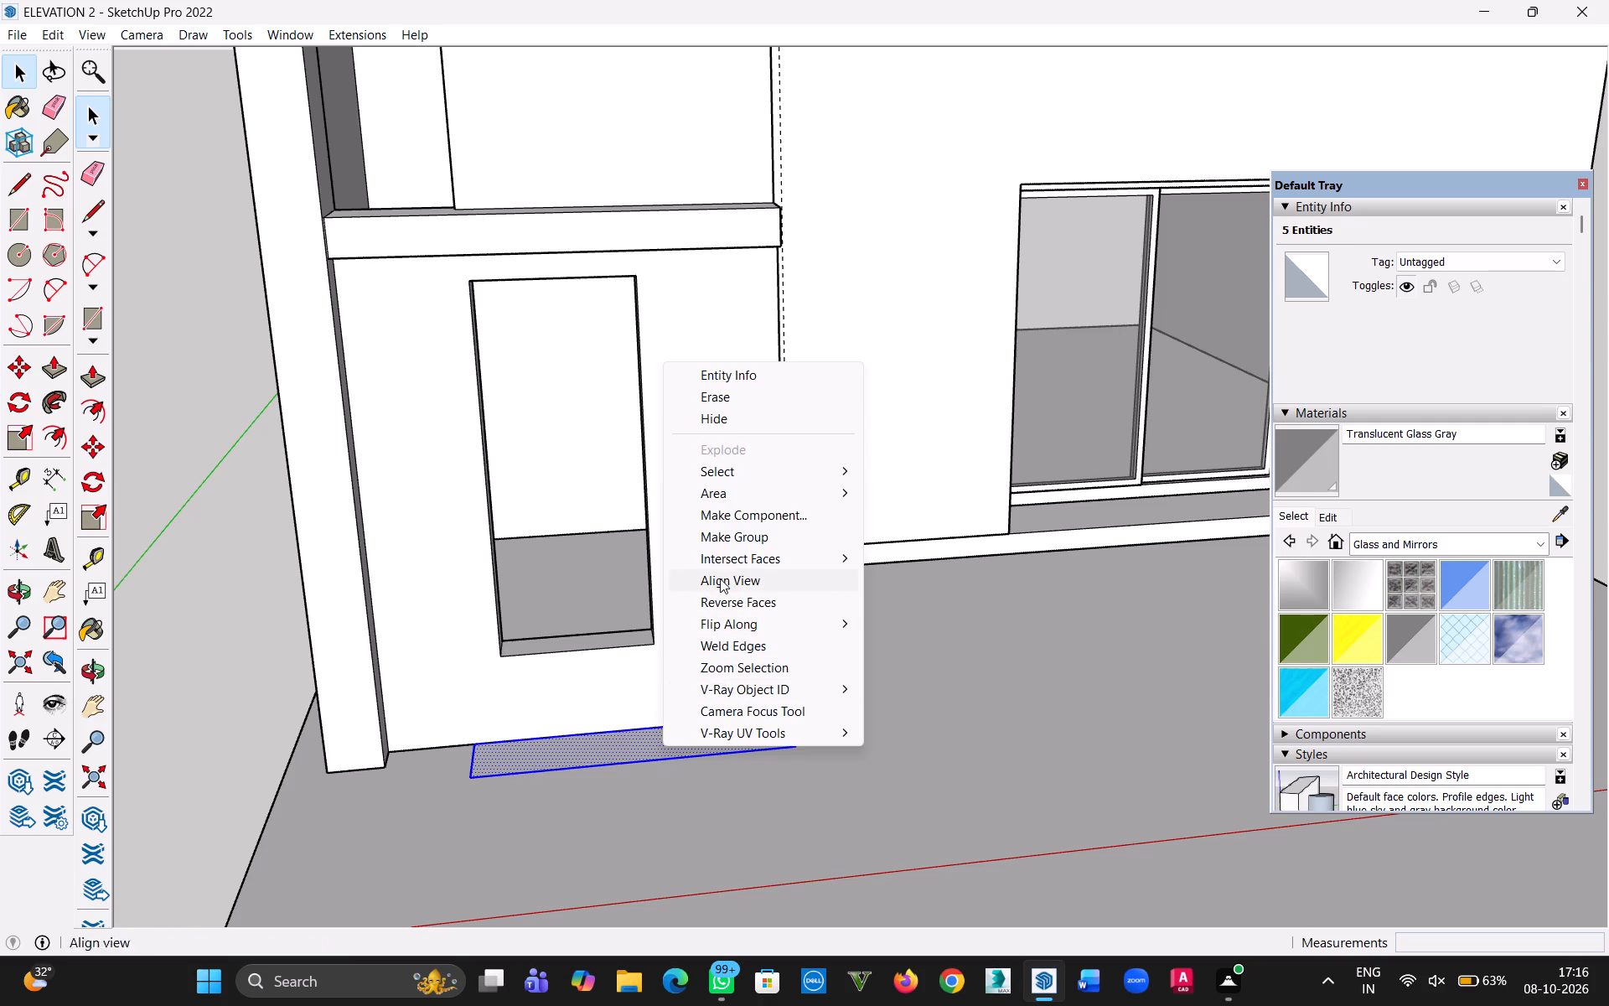
pyautogui.click(723, 541)
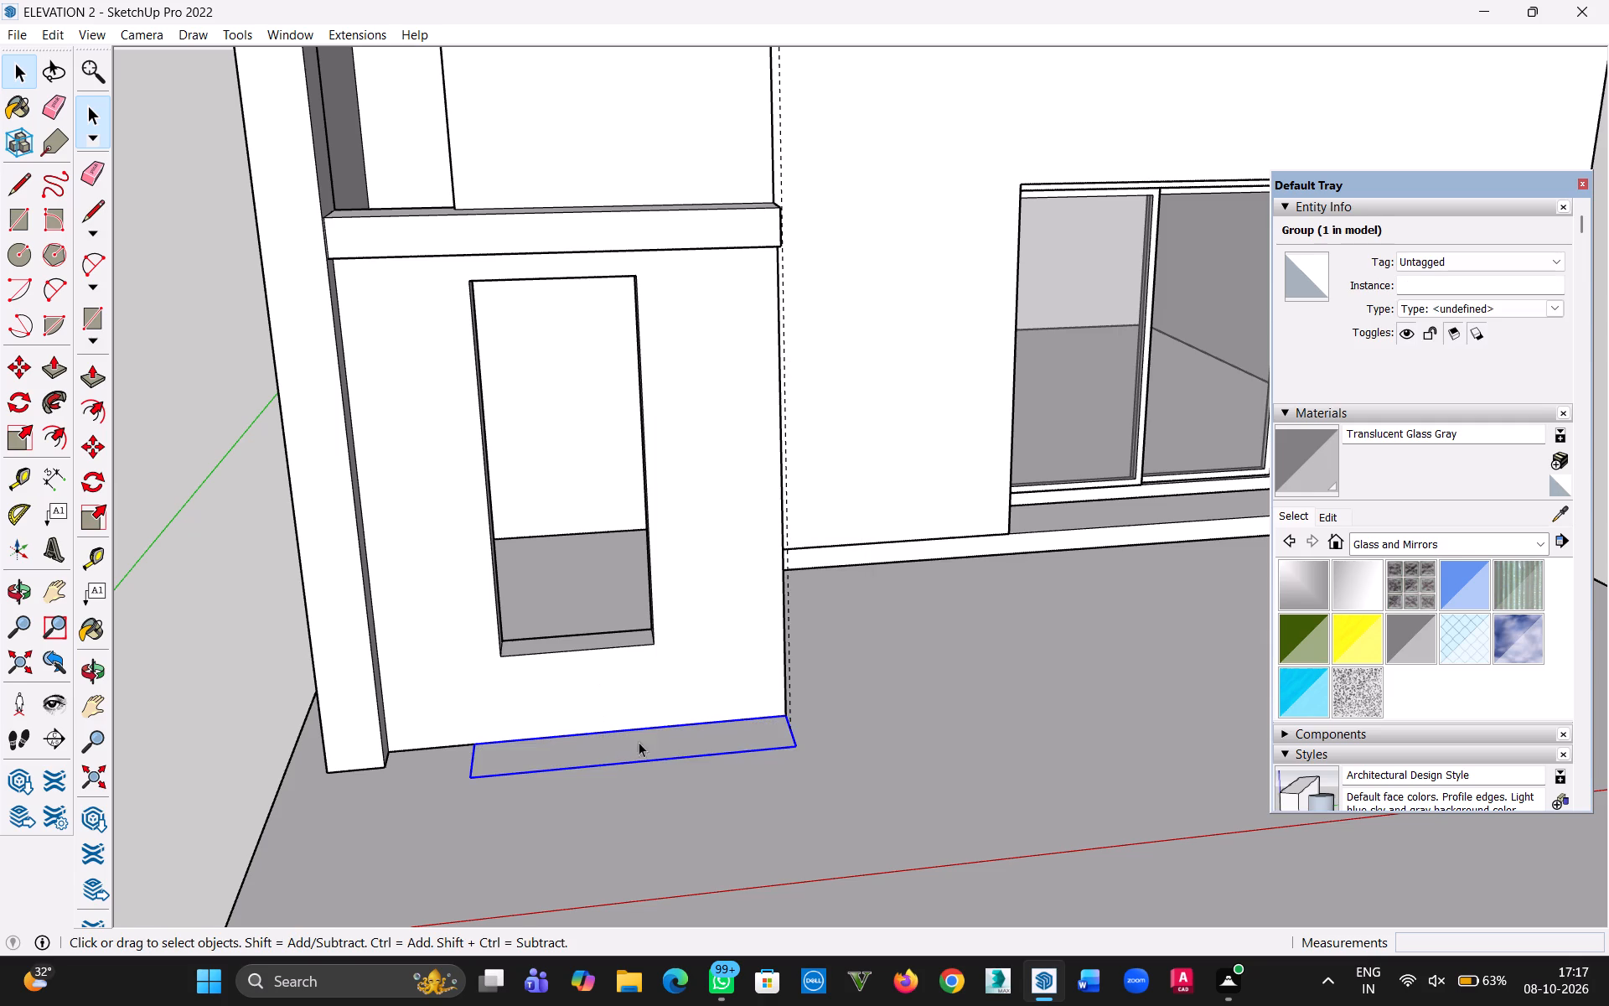
# Move the rectangle group about 8' 10" away from the entrance block, onto the open slab in front of the sliding window wall.
pyautogui.press('m')
pyautogui.click(796, 749)
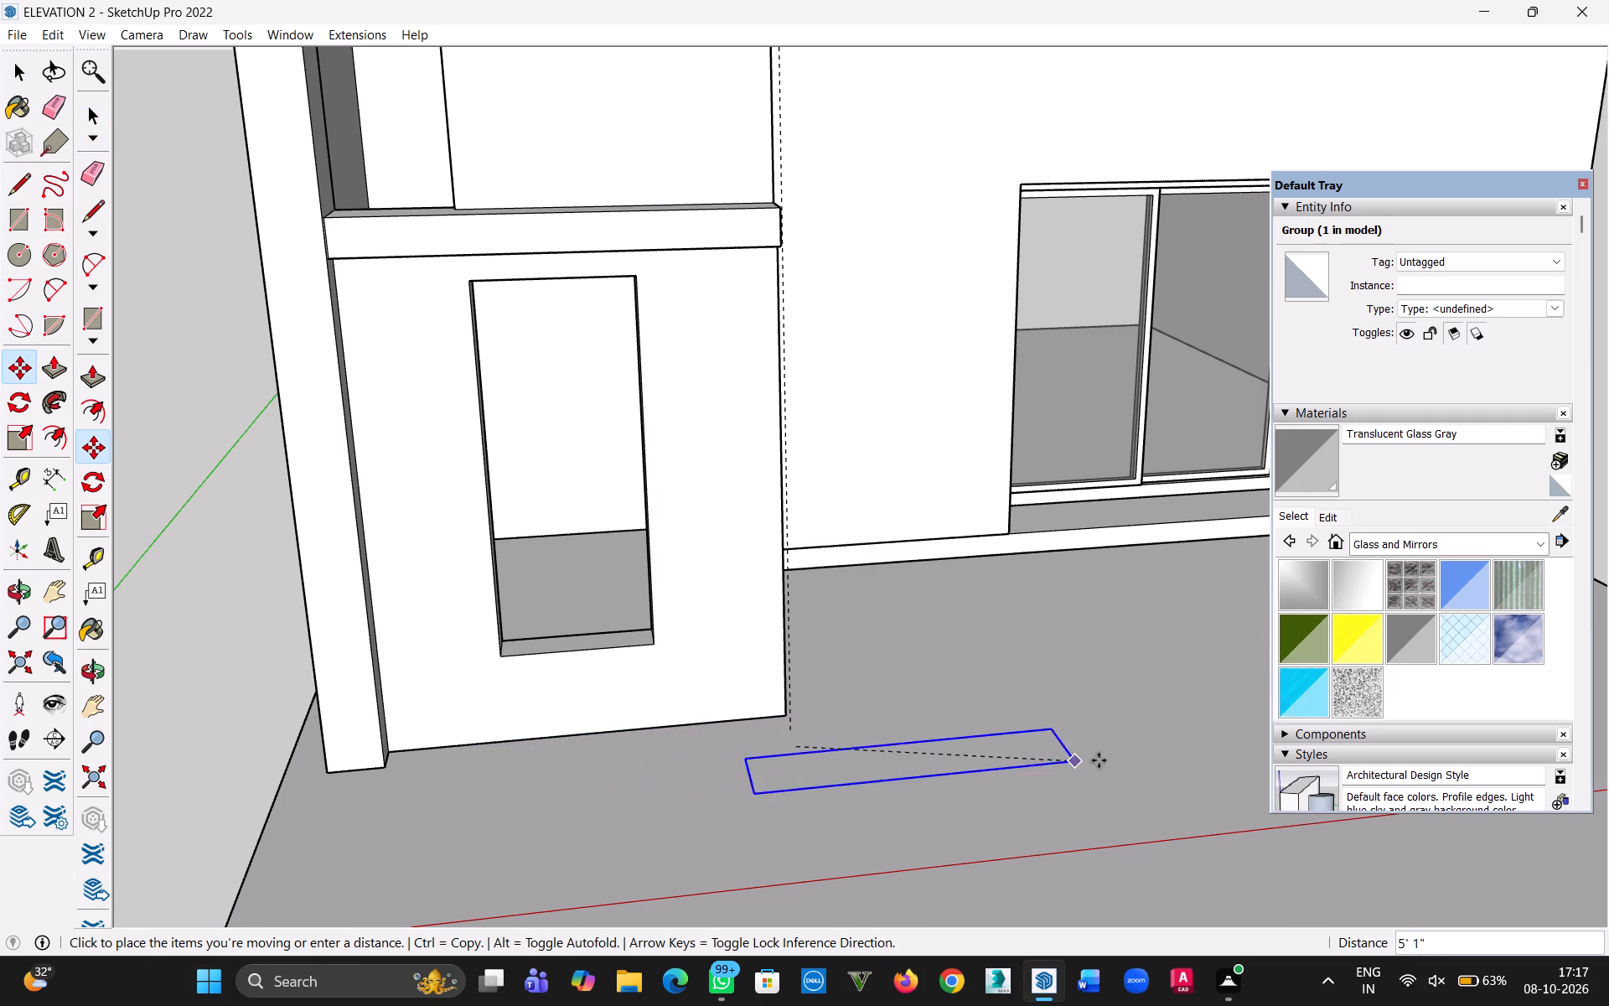
pyautogui.click(1233, 708)
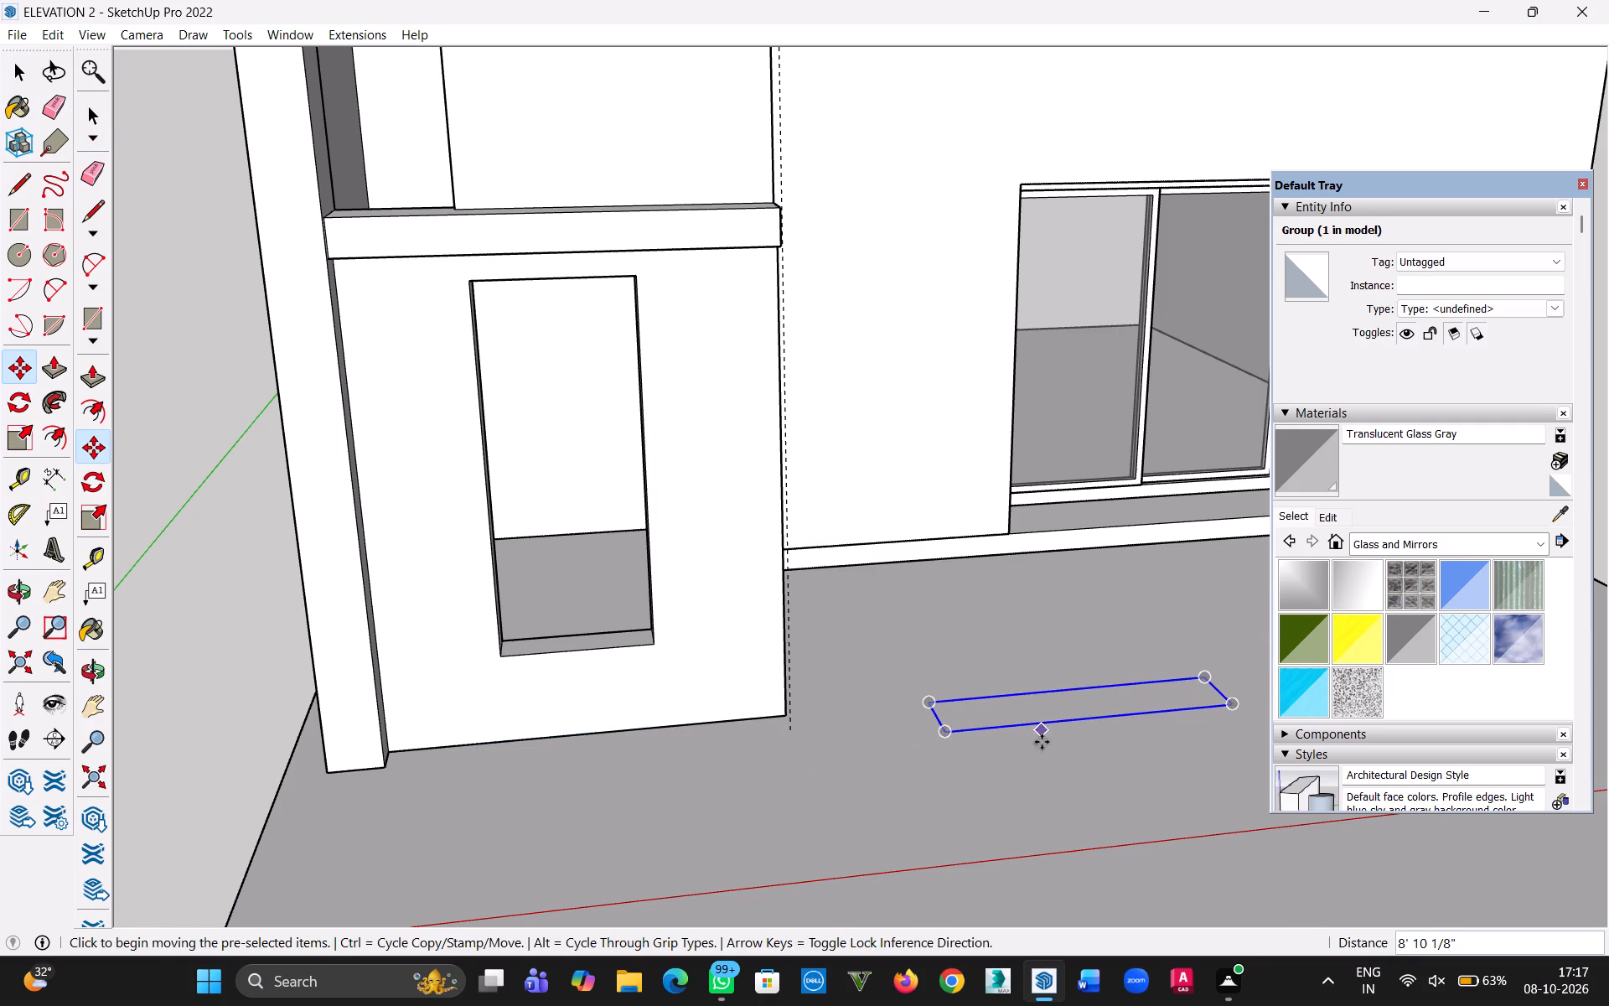
# Open the rectangle's group and extrude its face up 6" to form a step block.
pyautogui.moveTo(1048, 775); pyautogui.dragTo(776, 833, button='middle')
pyautogui.press('p')
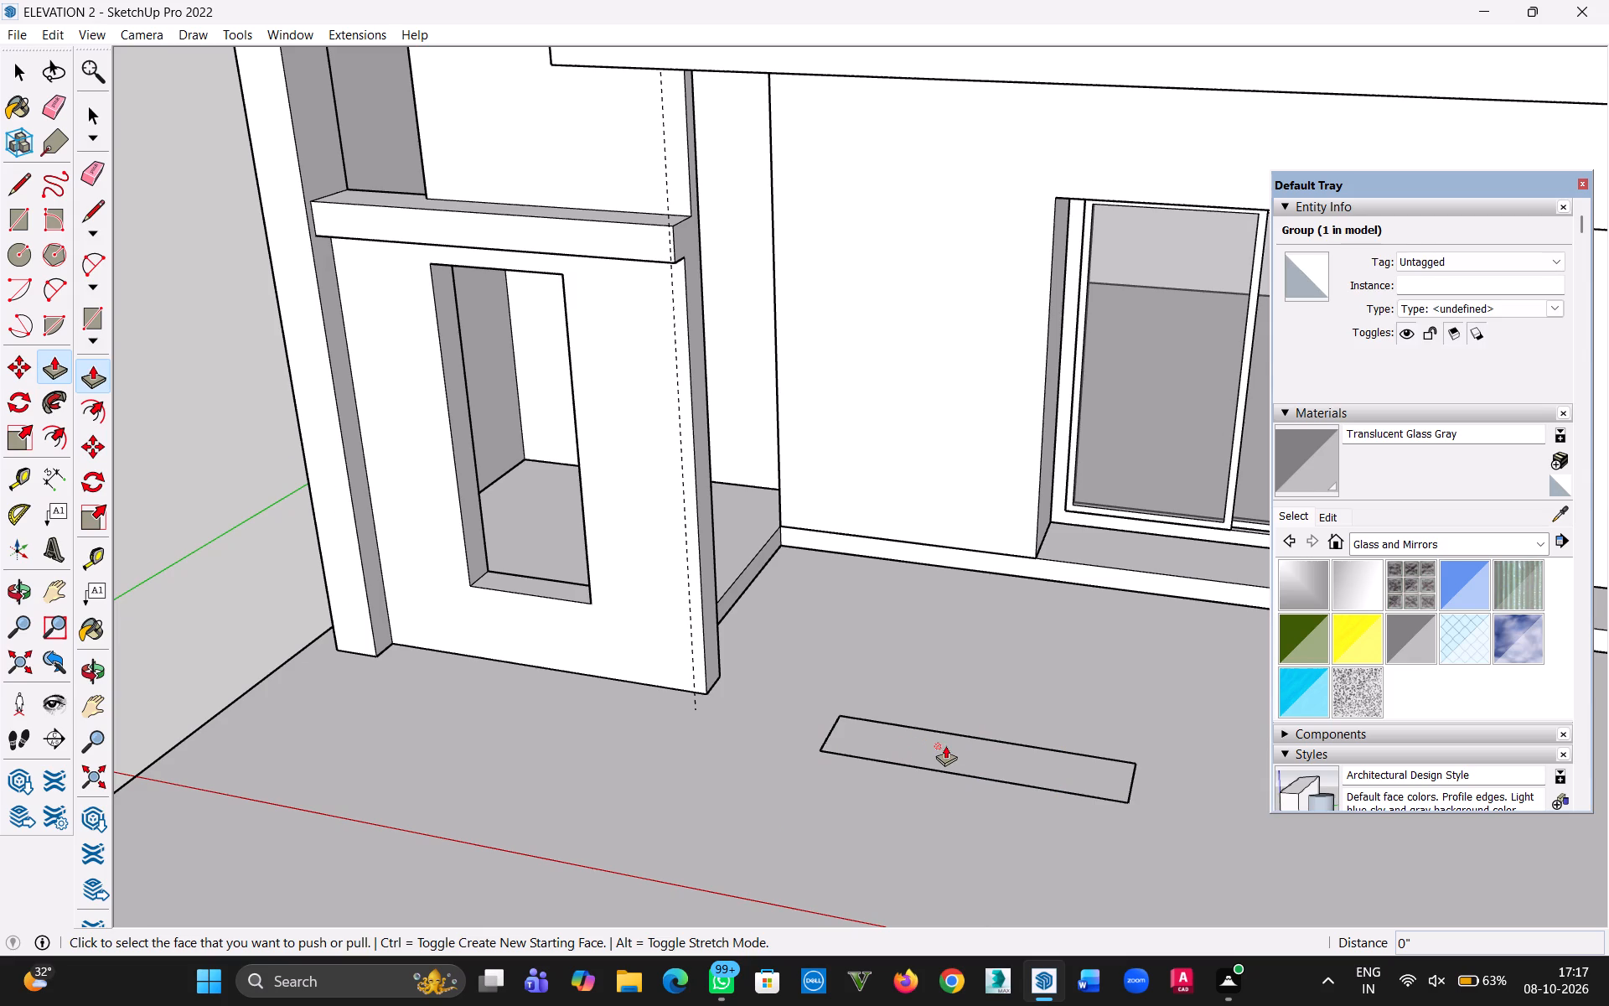
pyautogui.click(947, 745)
pyautogui.click(22, 69)
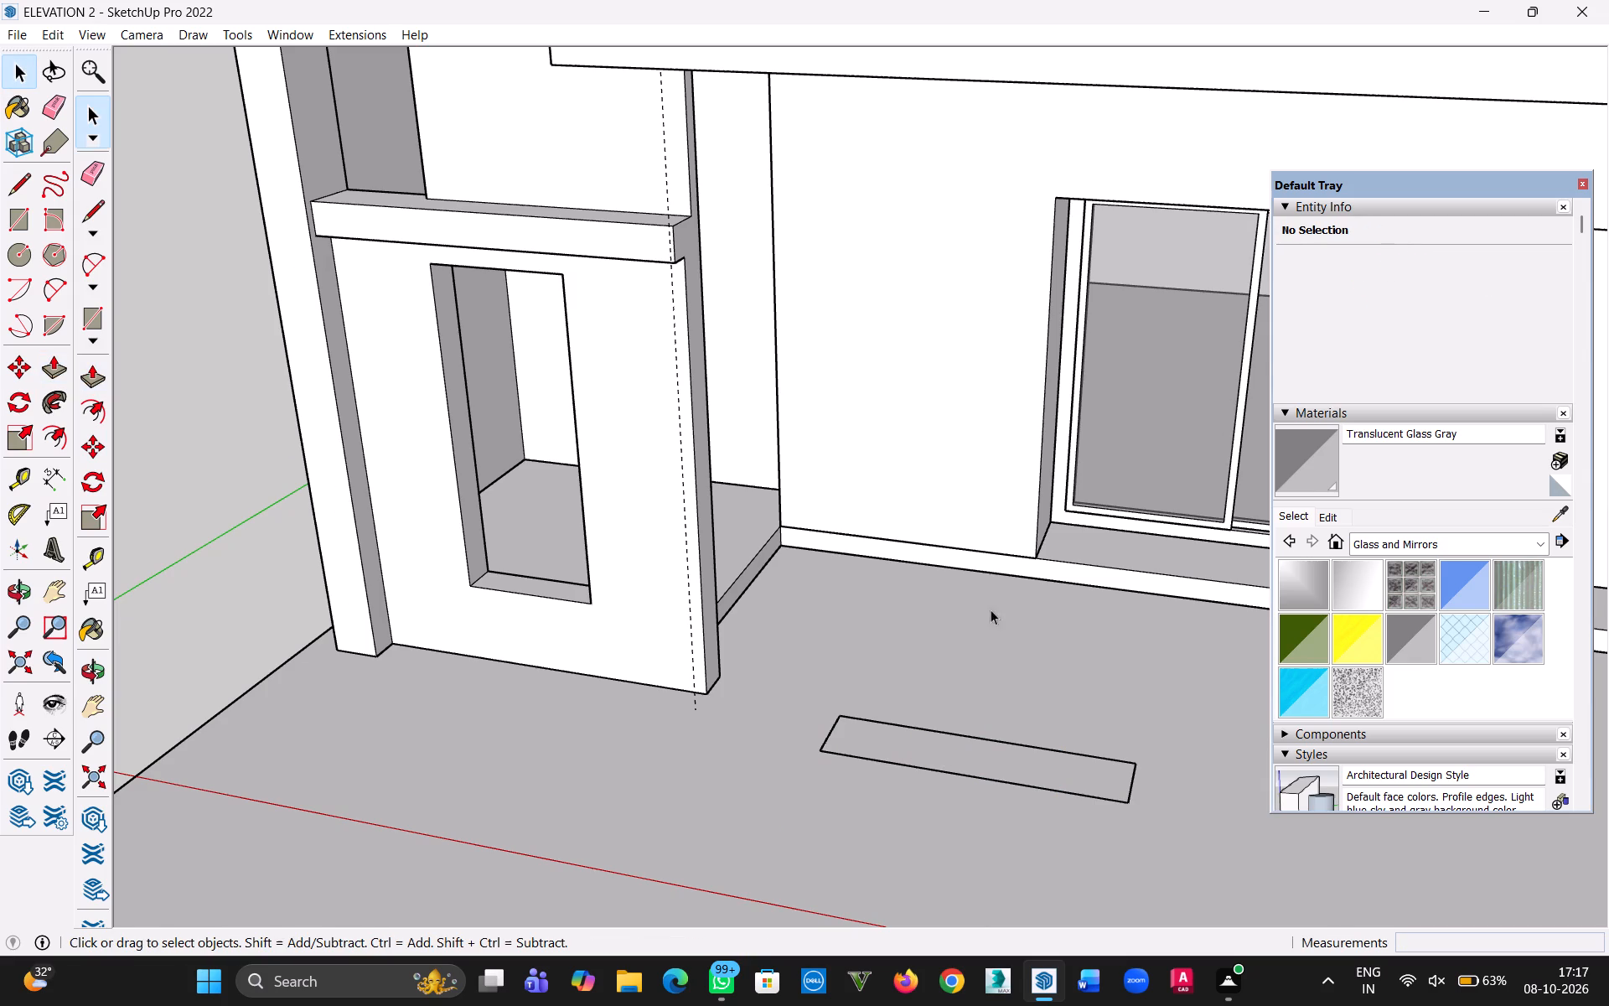
pyautogui.doubleClick(1069, 782)
pyautogui.press('p')
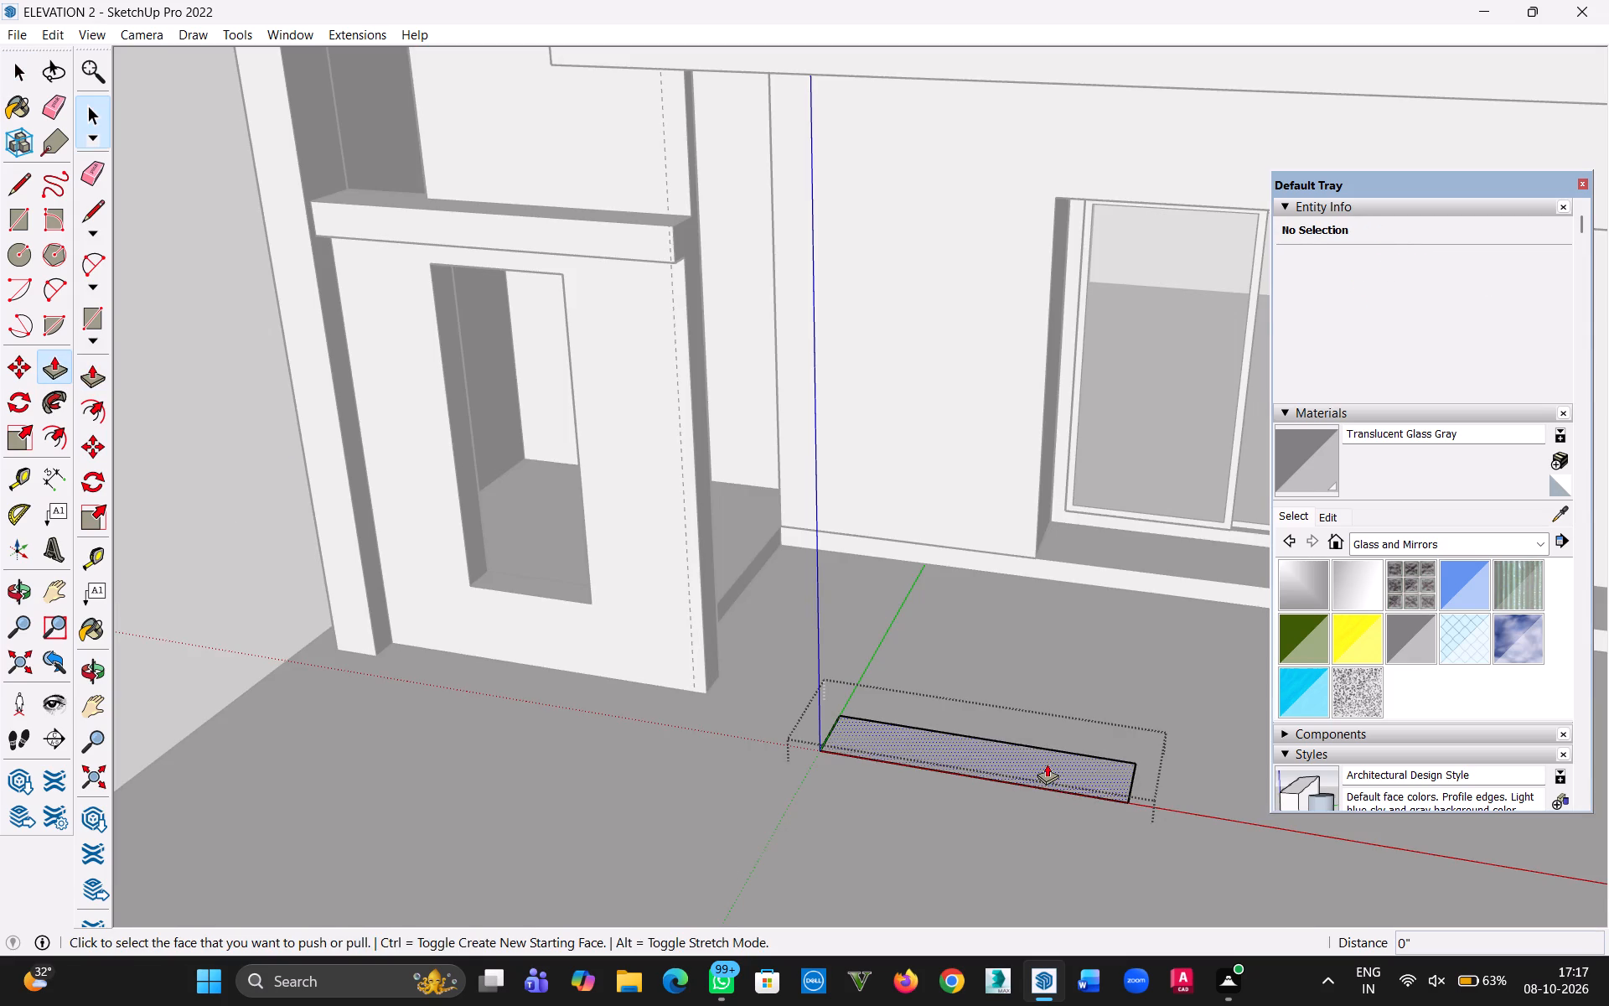
pyautogui.click(1046, 764)
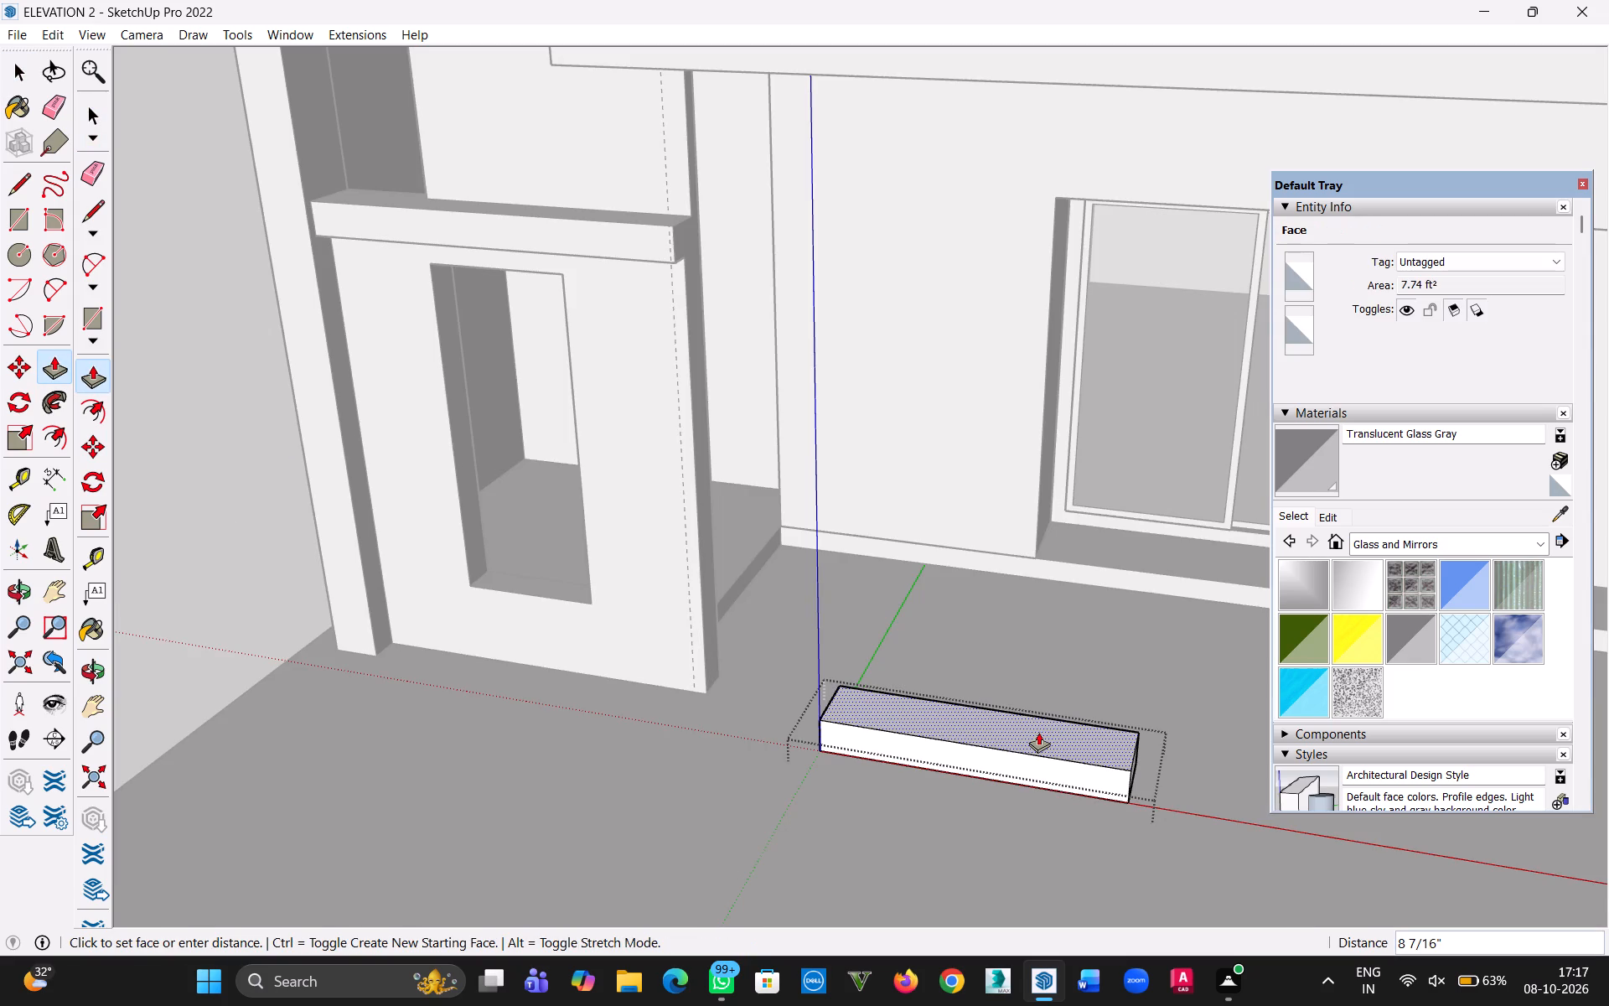
pyautogui.press('6')
pyautogui.hotkey('shift', '"')
pyautogui.press('Return')
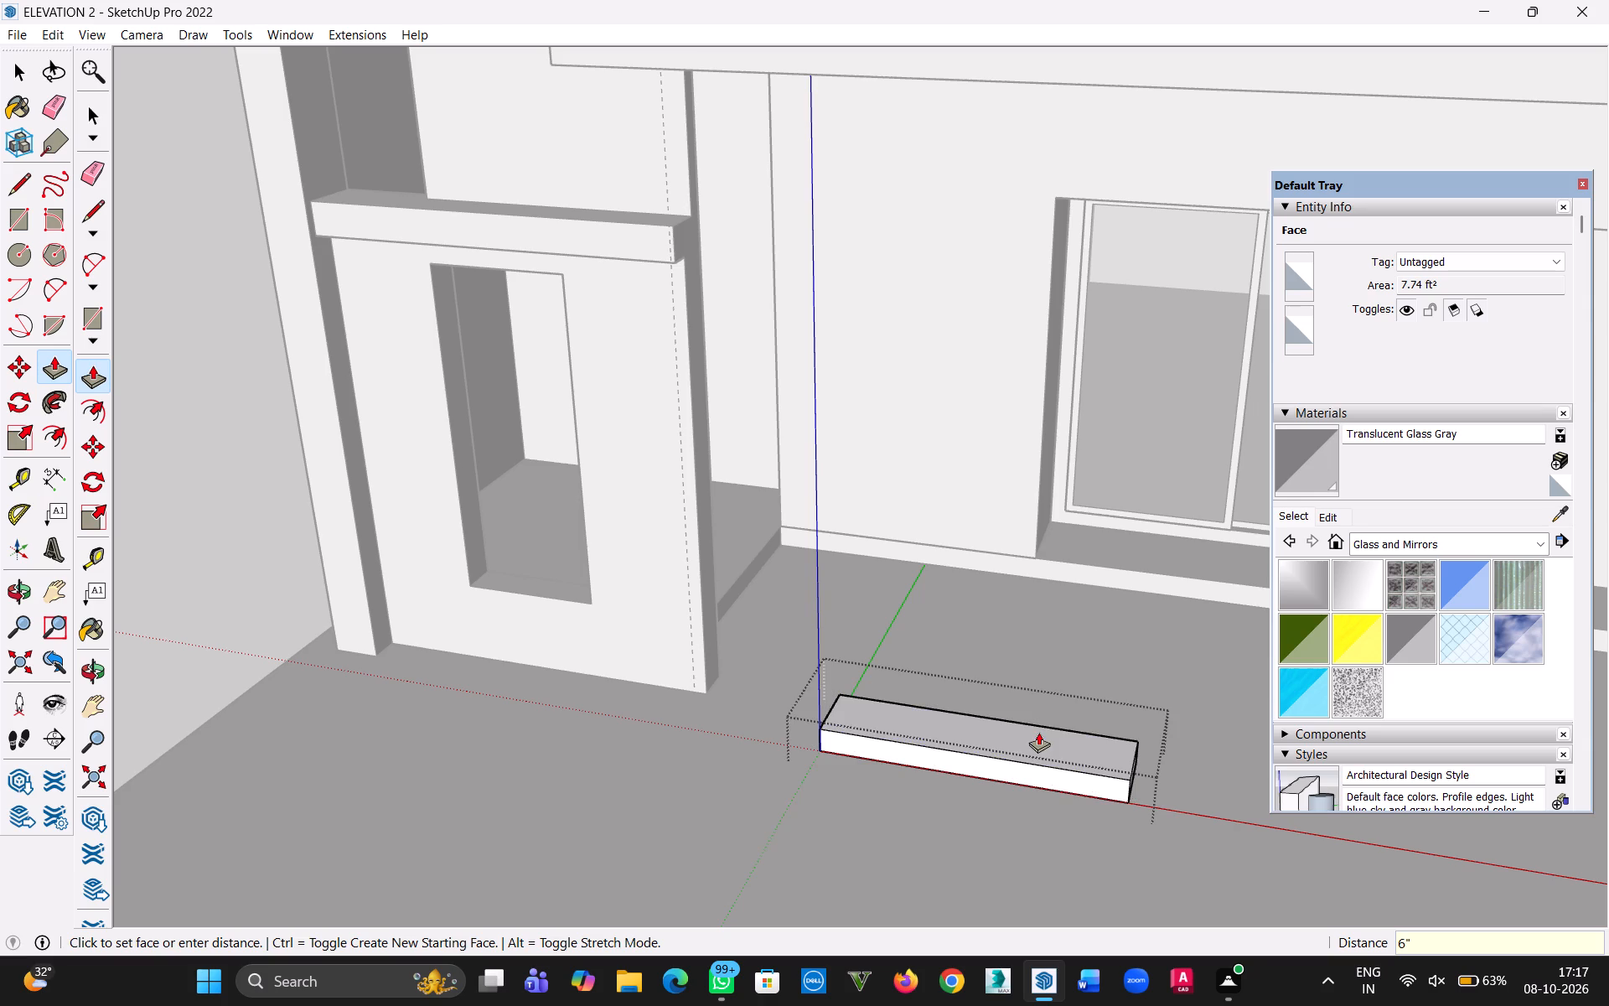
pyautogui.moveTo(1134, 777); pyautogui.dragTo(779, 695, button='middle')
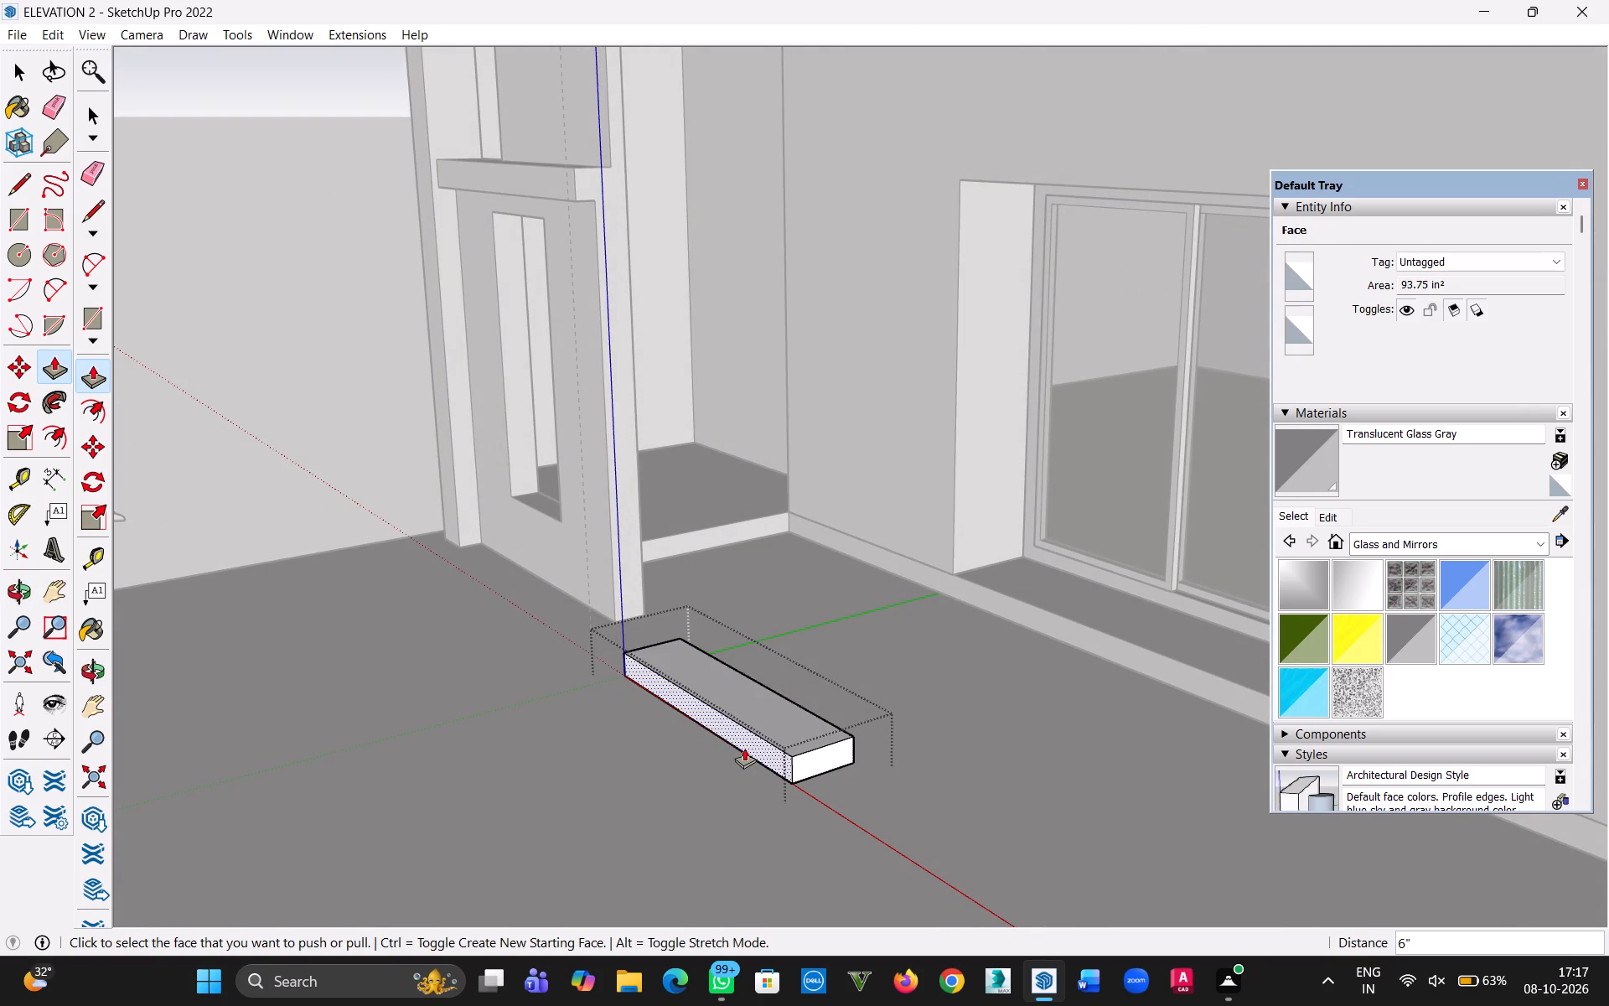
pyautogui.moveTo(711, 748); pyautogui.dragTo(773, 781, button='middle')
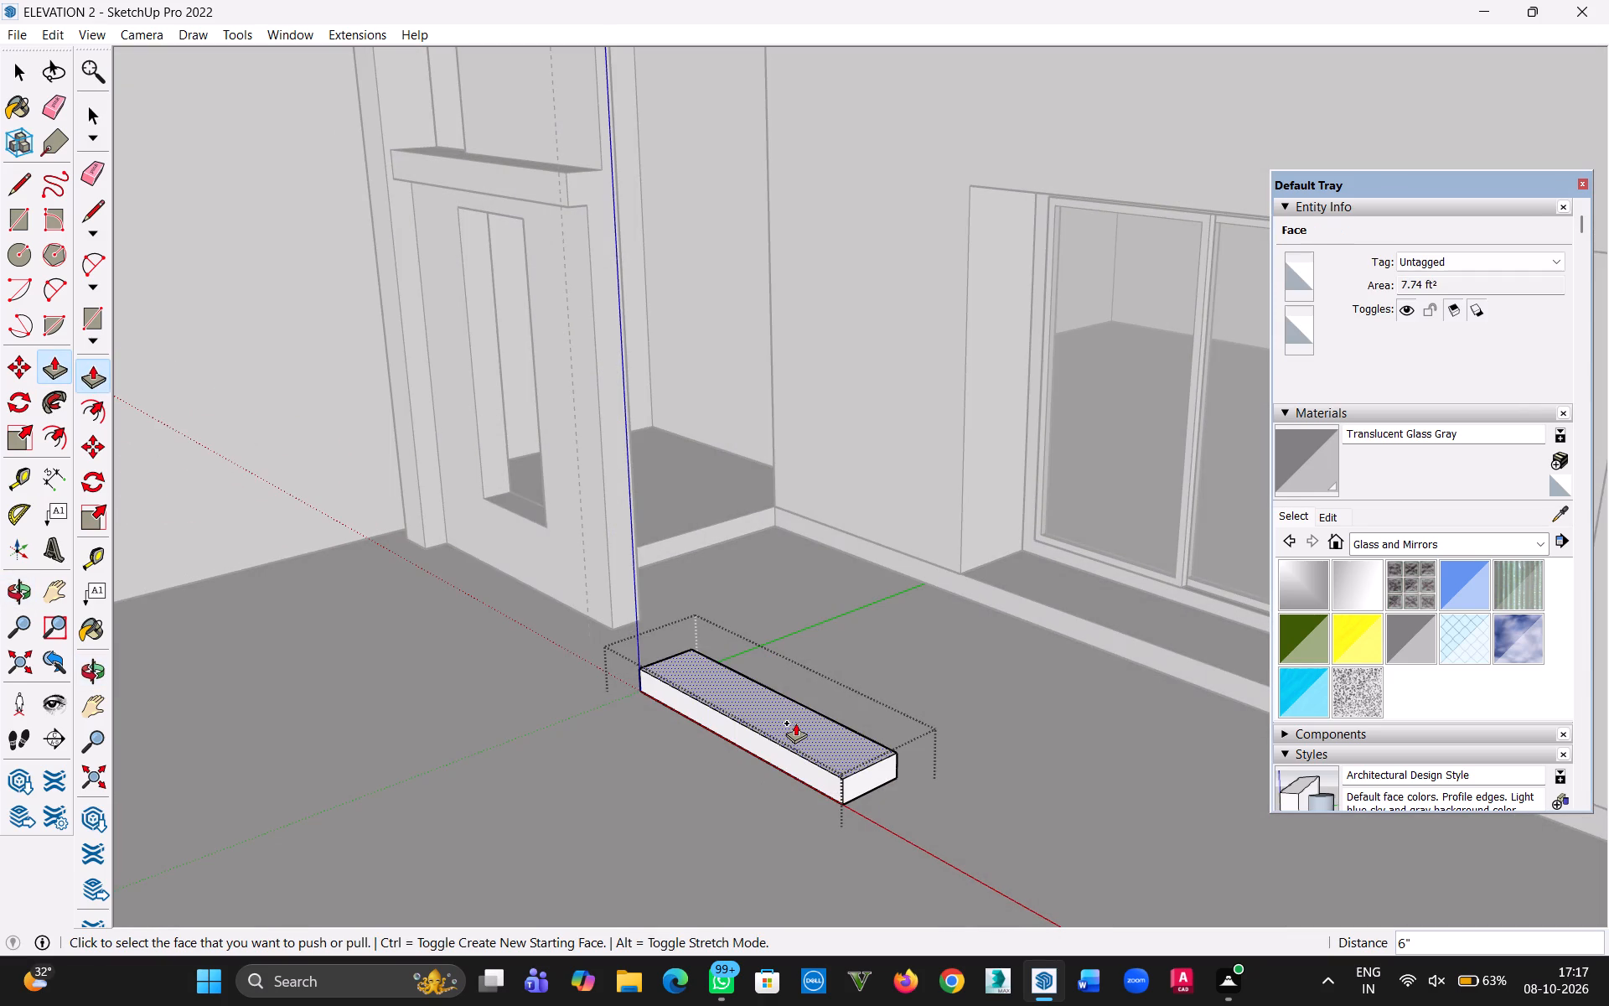
# Extrude the step block's top face up a further 1" as a distinct tread layer, then close the group.
pyautogui.click(795, 723)
pyautogui.write('2"')
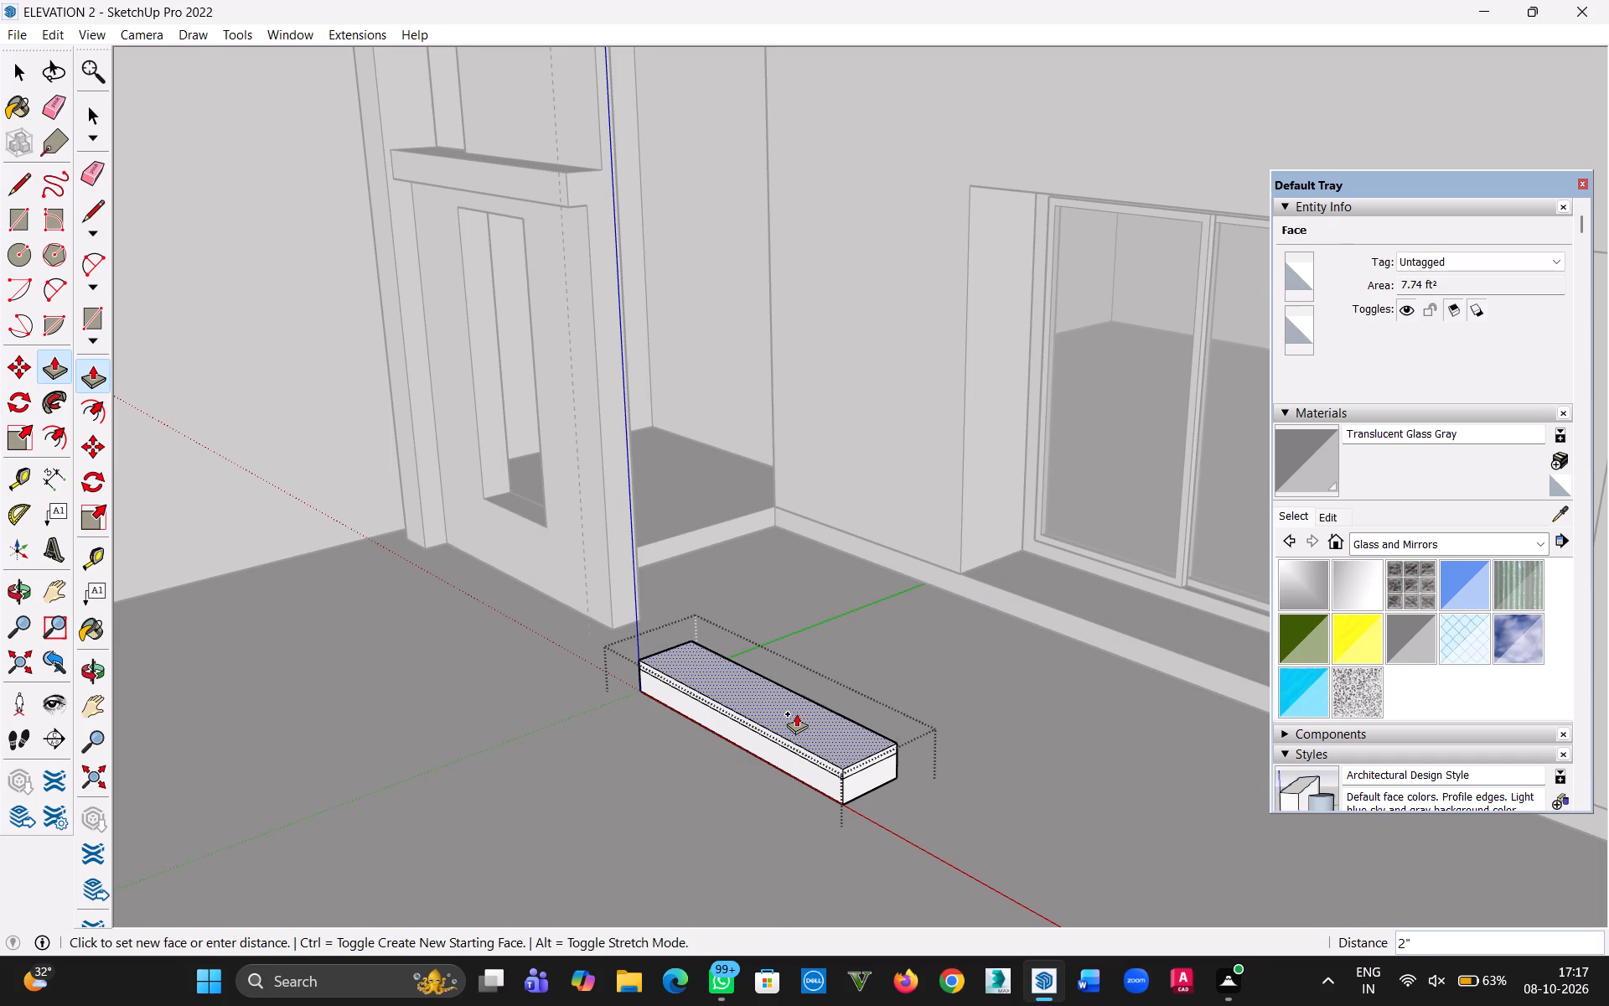
pyautogui.press('BackSpace')
pyautogui.press('BackSpace')
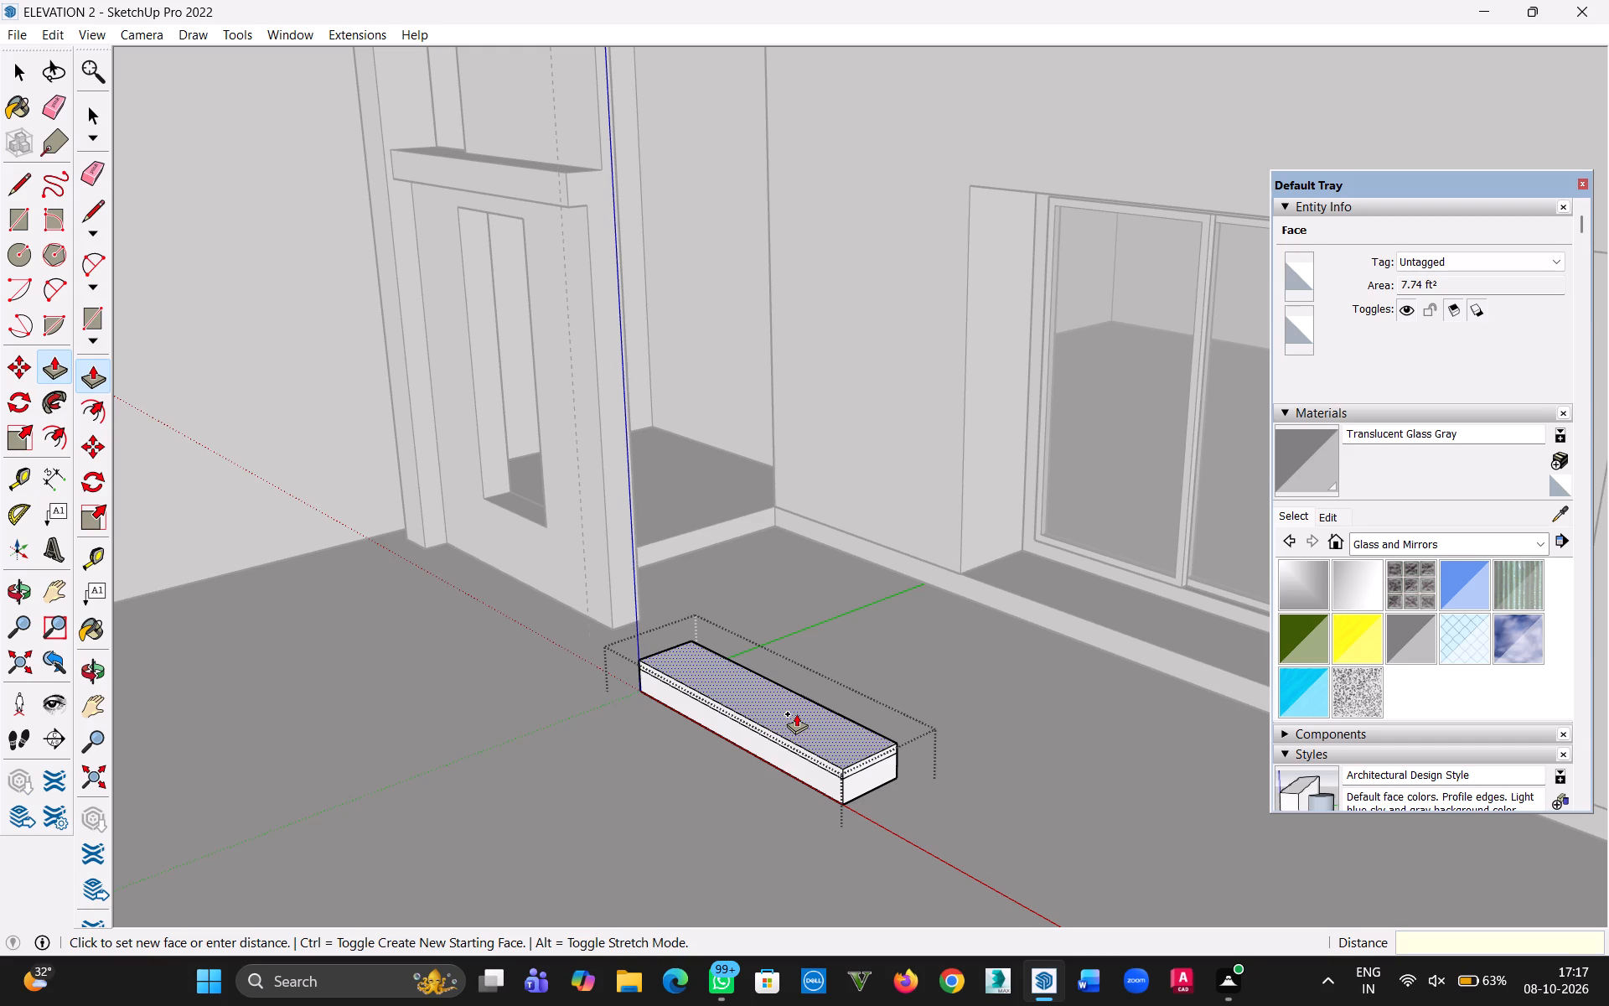
pyautogui.write('1"')
pyautogui.press('Return')
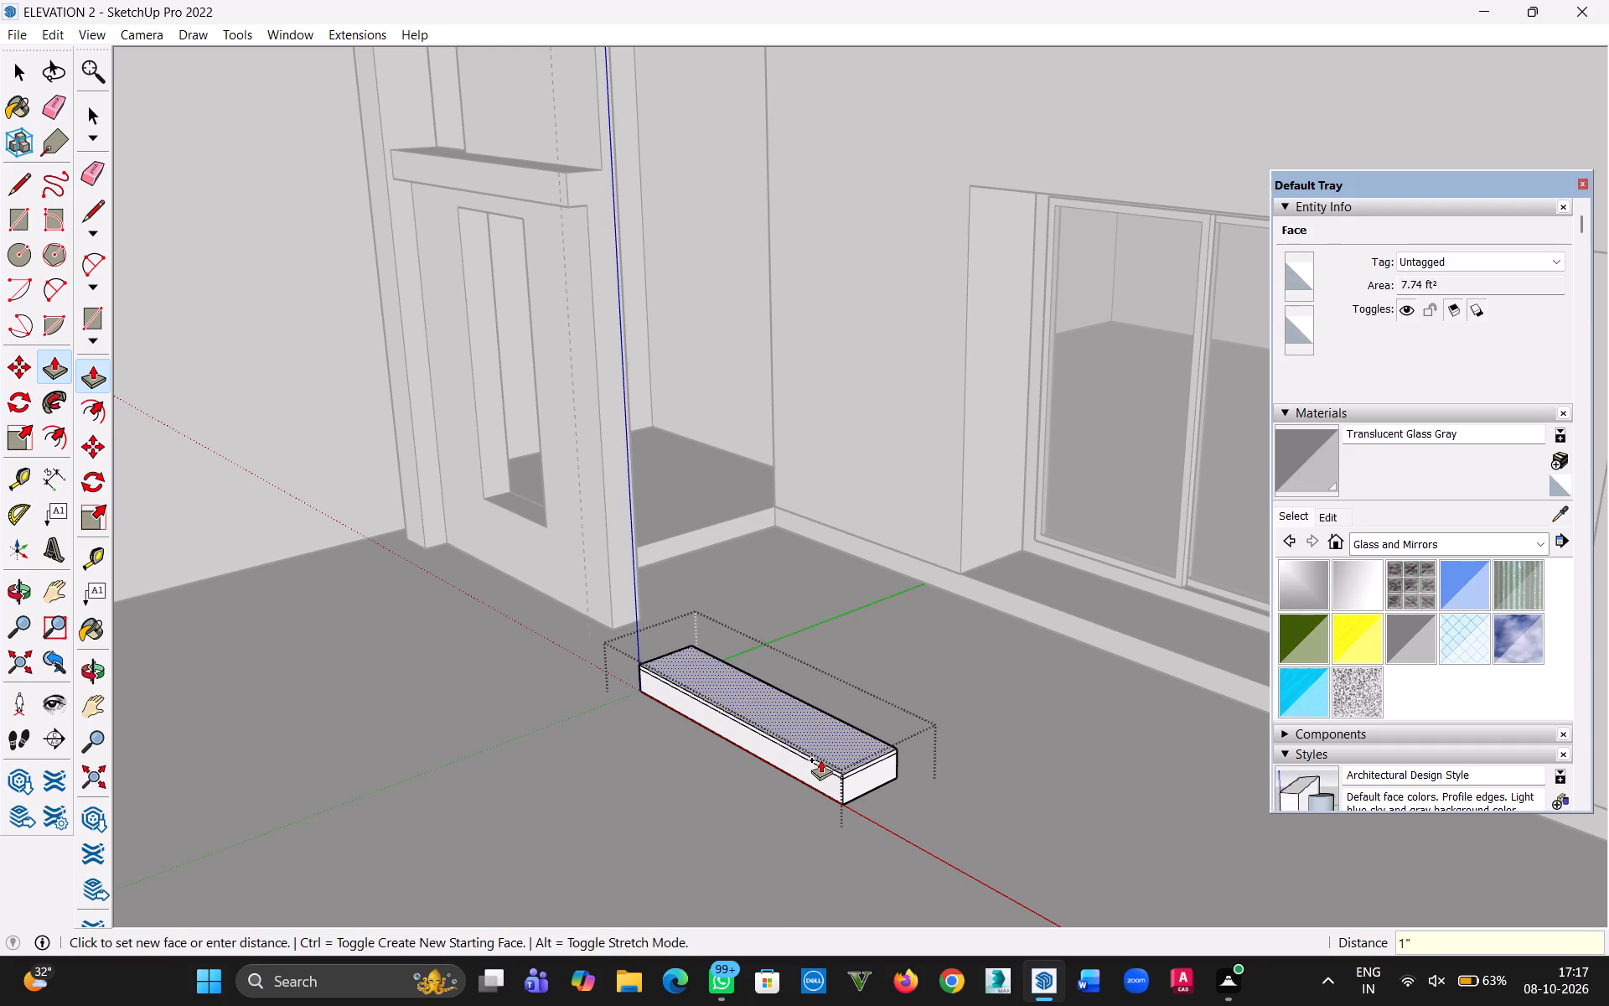
pyautogui.click(13, 74)
pyautogui.click(410, 683)
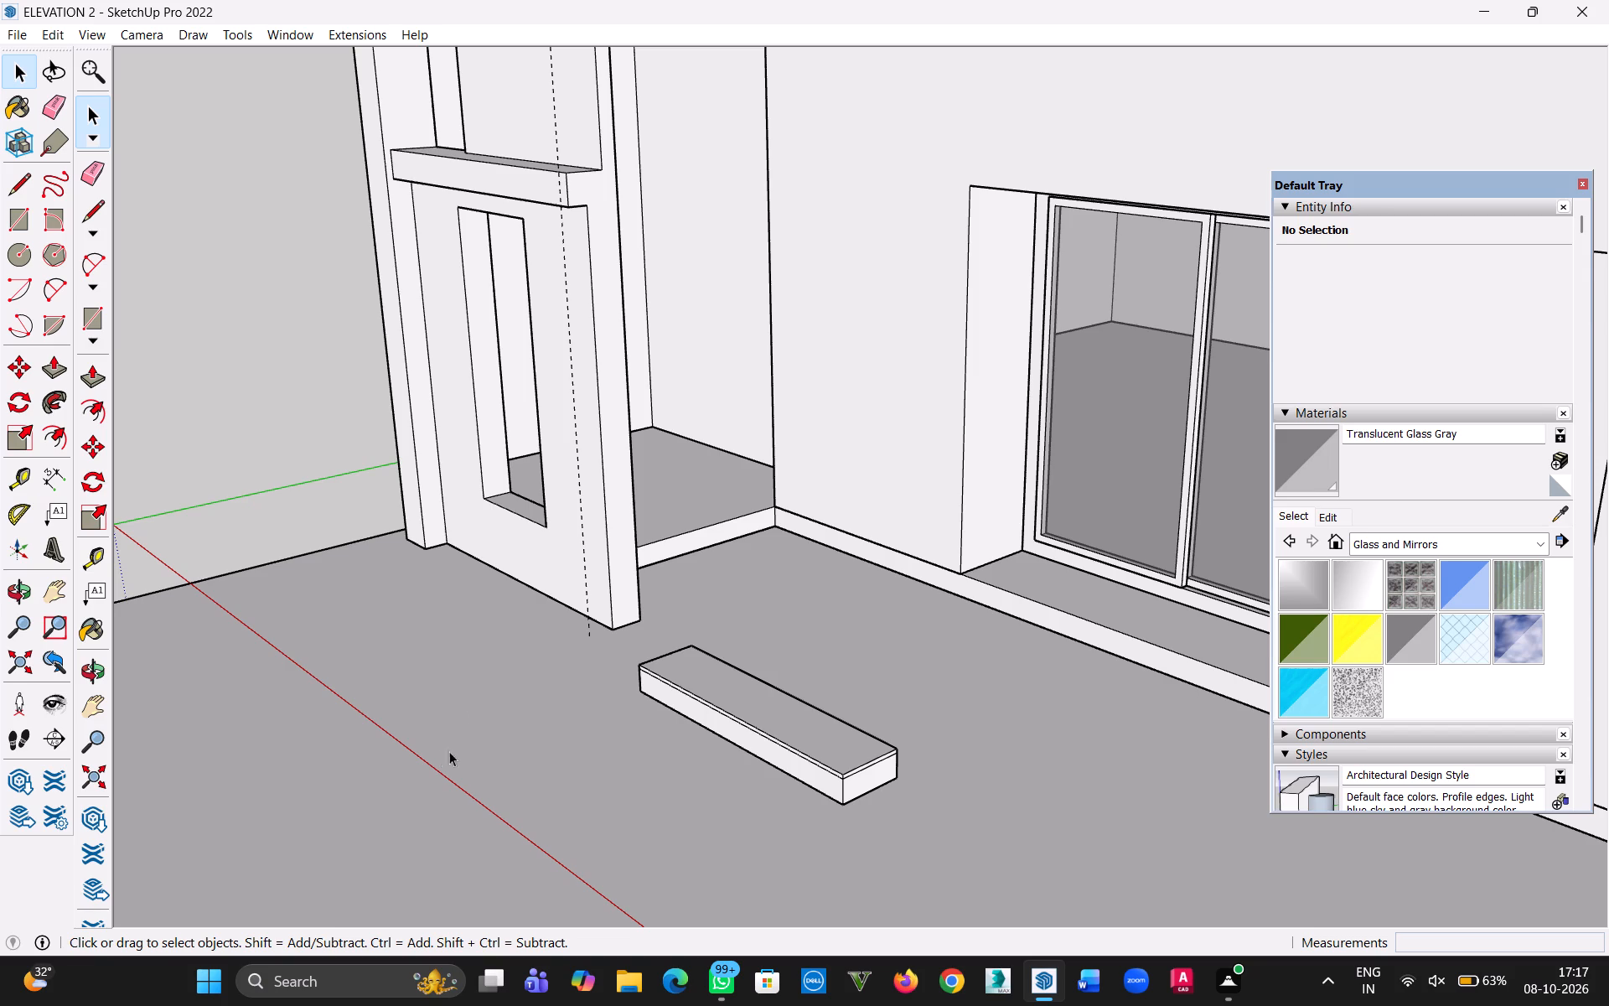
# Copy the step block up and back onto its rear top edge, about 1' 5" away, and repeat for two copies.
pyautogui.scroll(8, 801, 758)
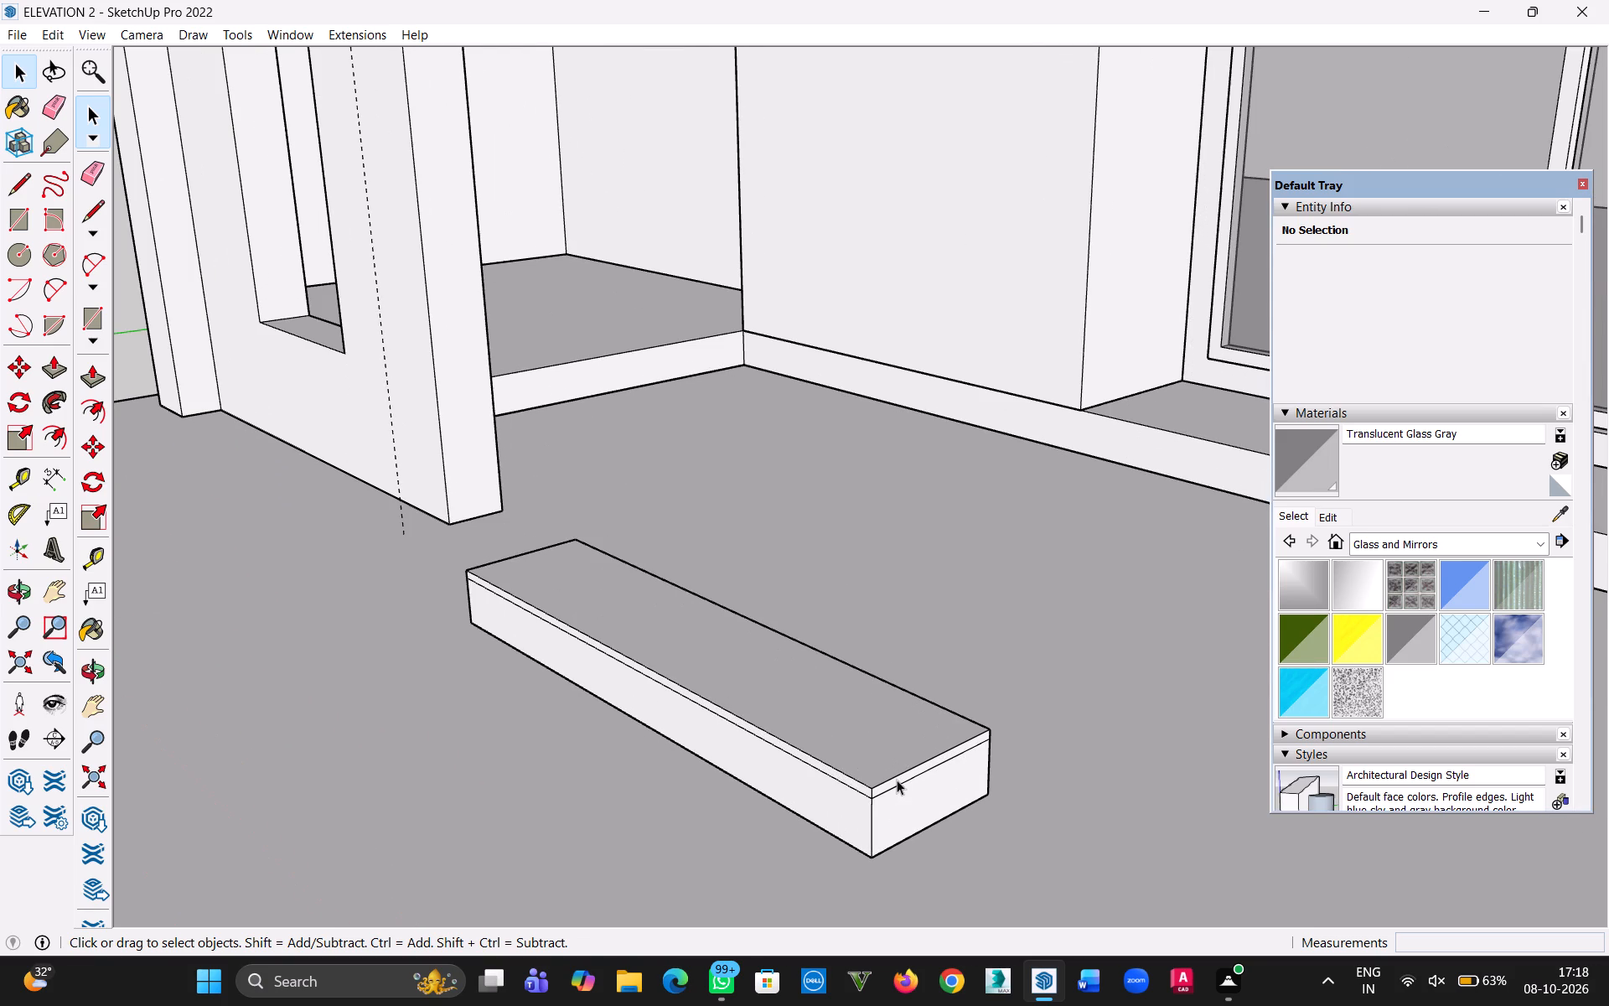
pyautogui.click(873, 765)
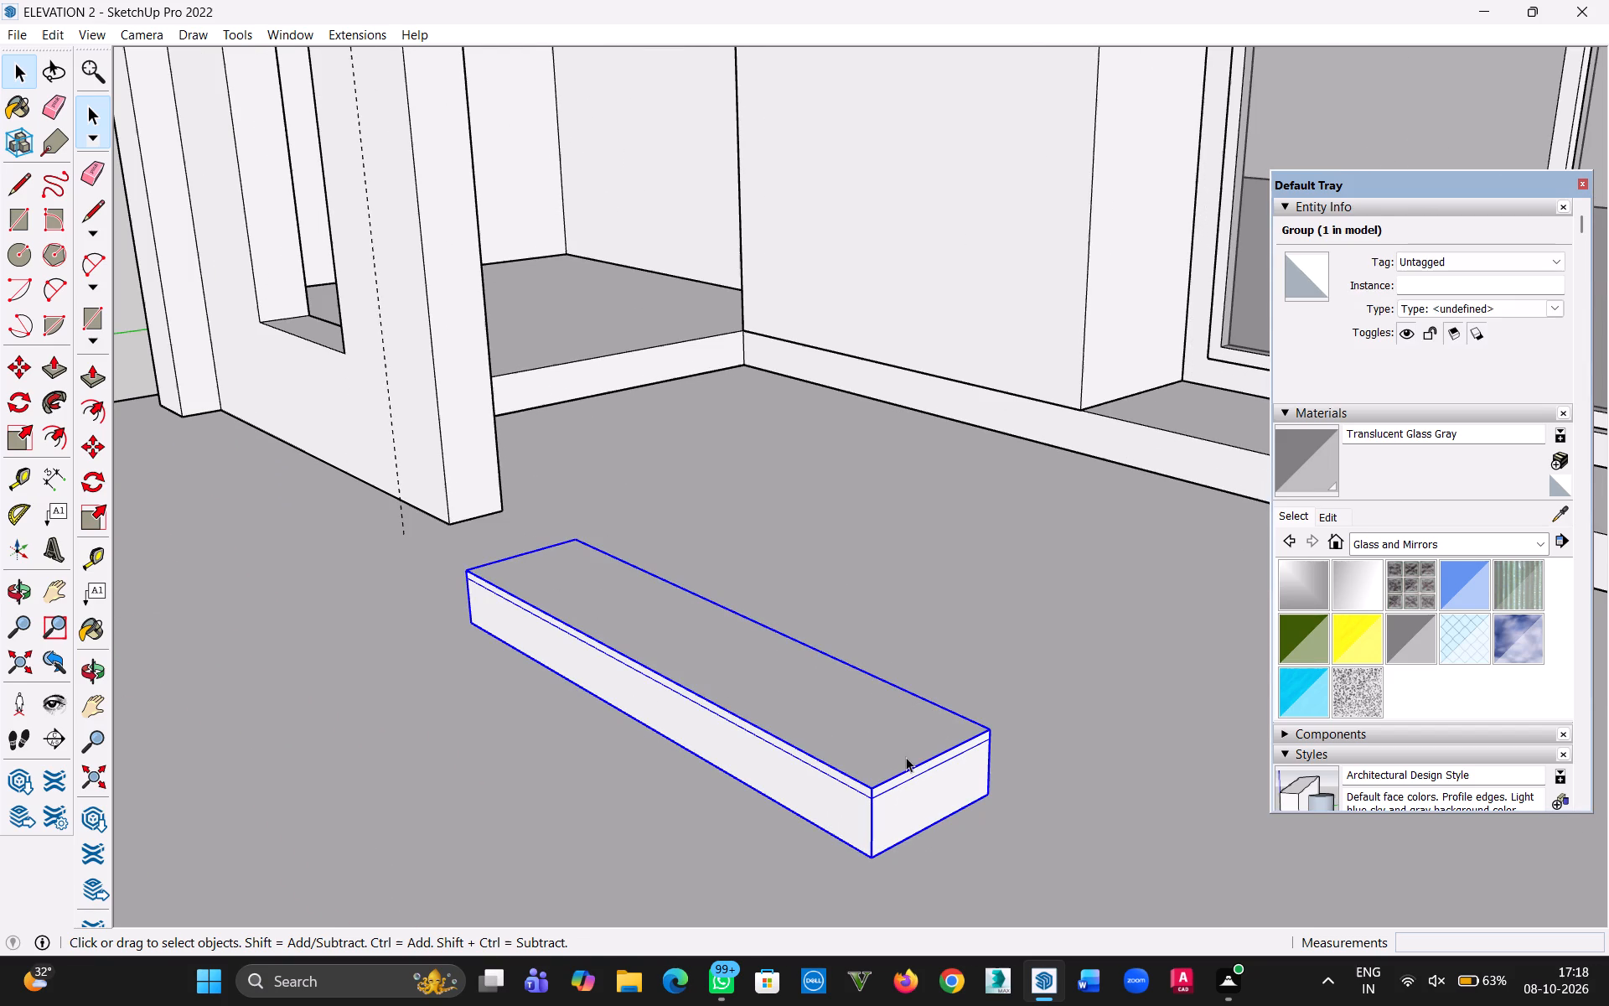
pyautogui.press('m')
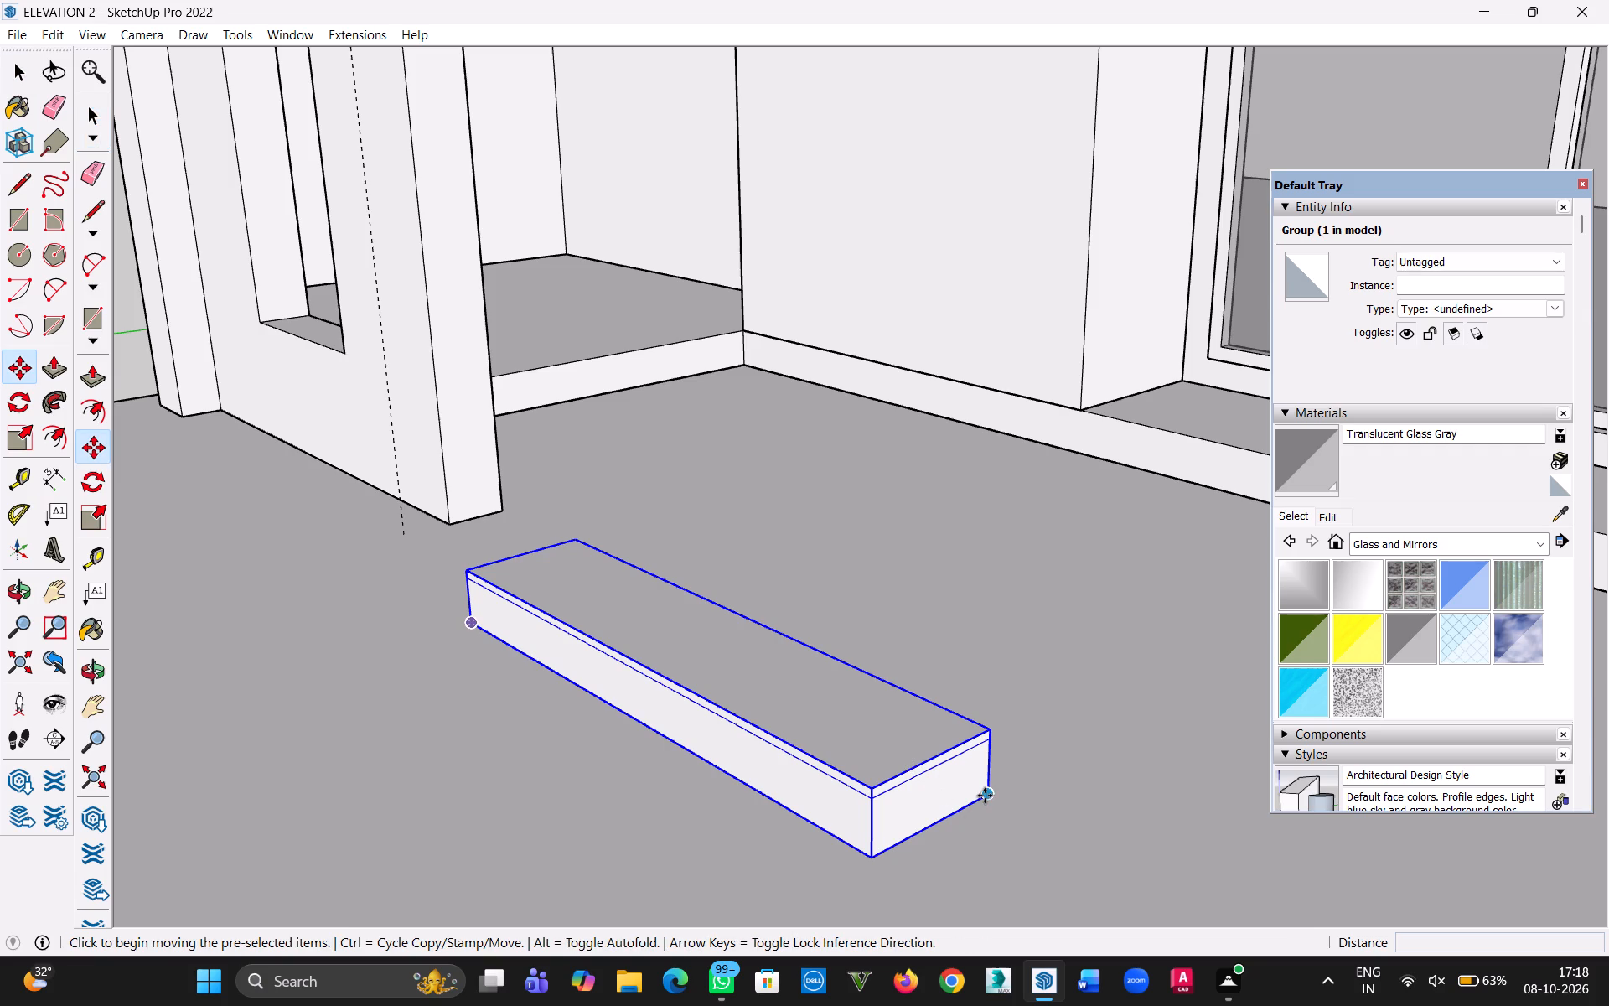
pyautogui.click(989, 797)
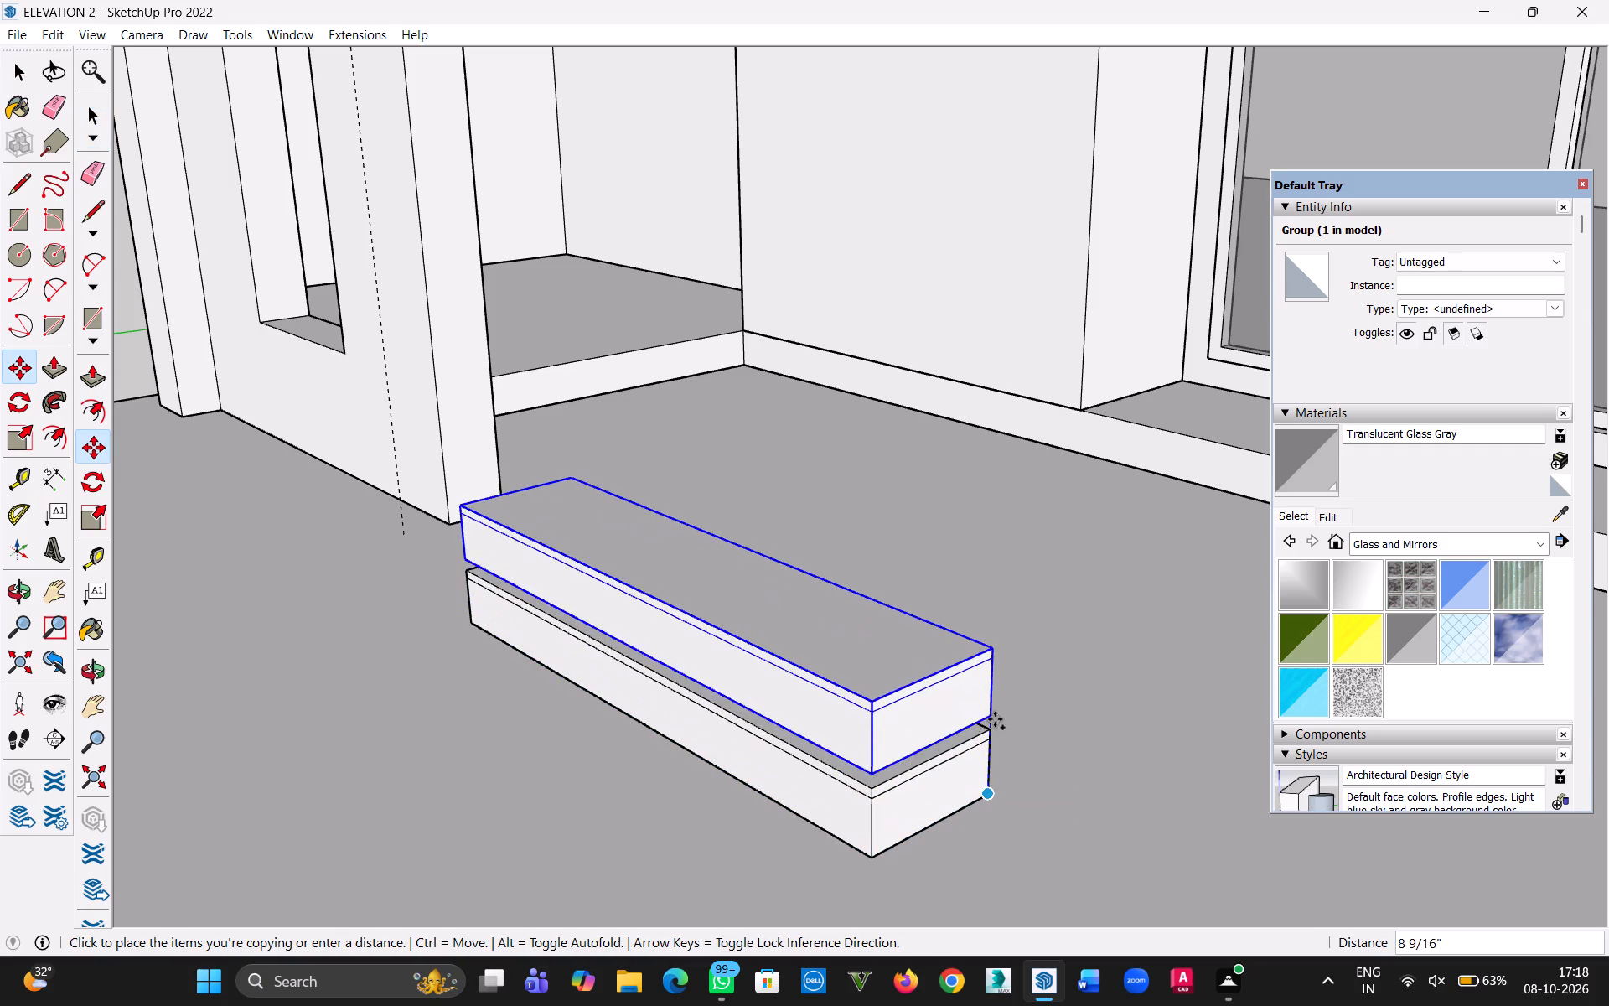
pyautogui.press('Escape')
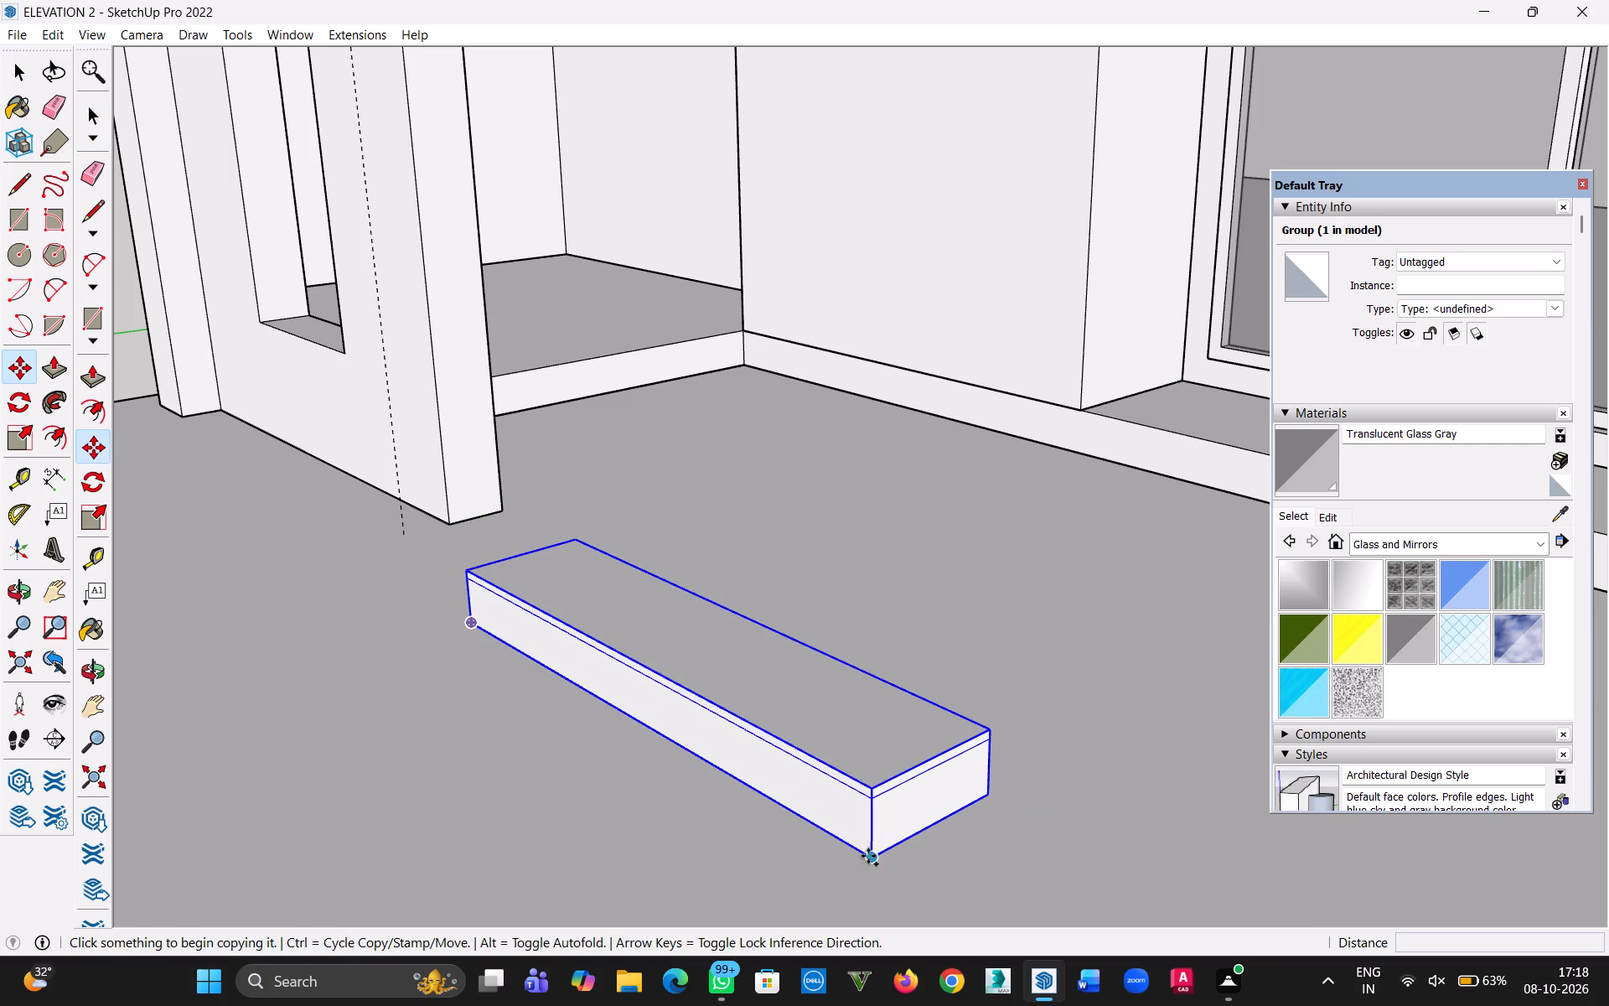
pyautogui.click(871, 857)
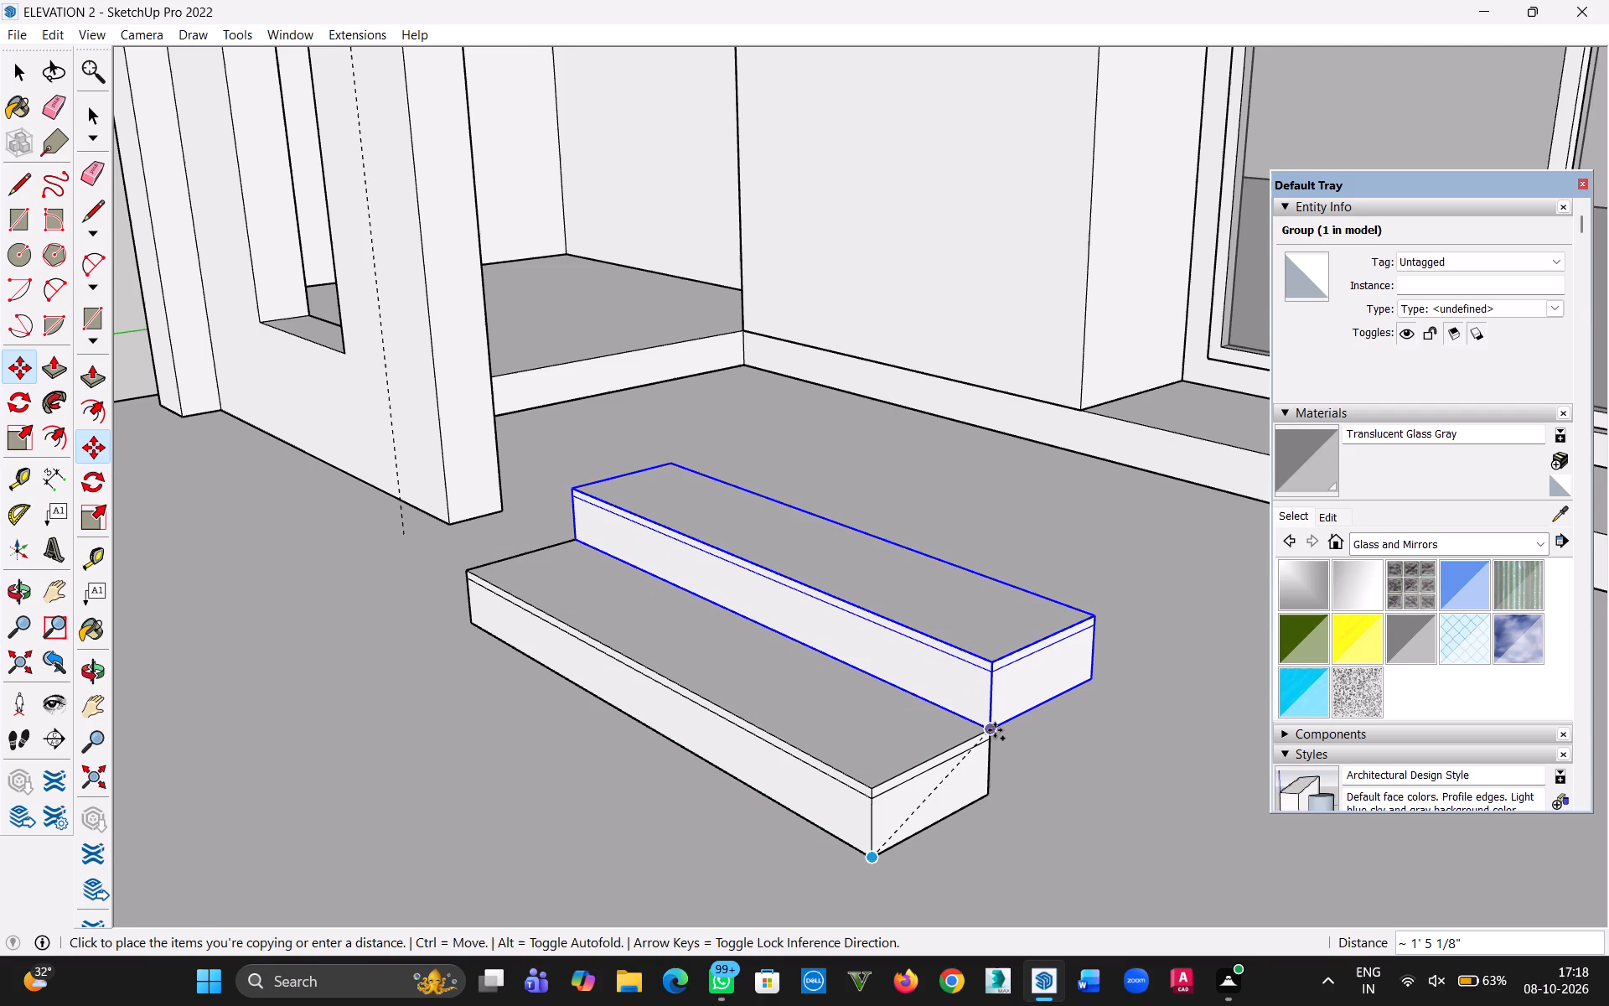
pyautogui.click(995, 730)
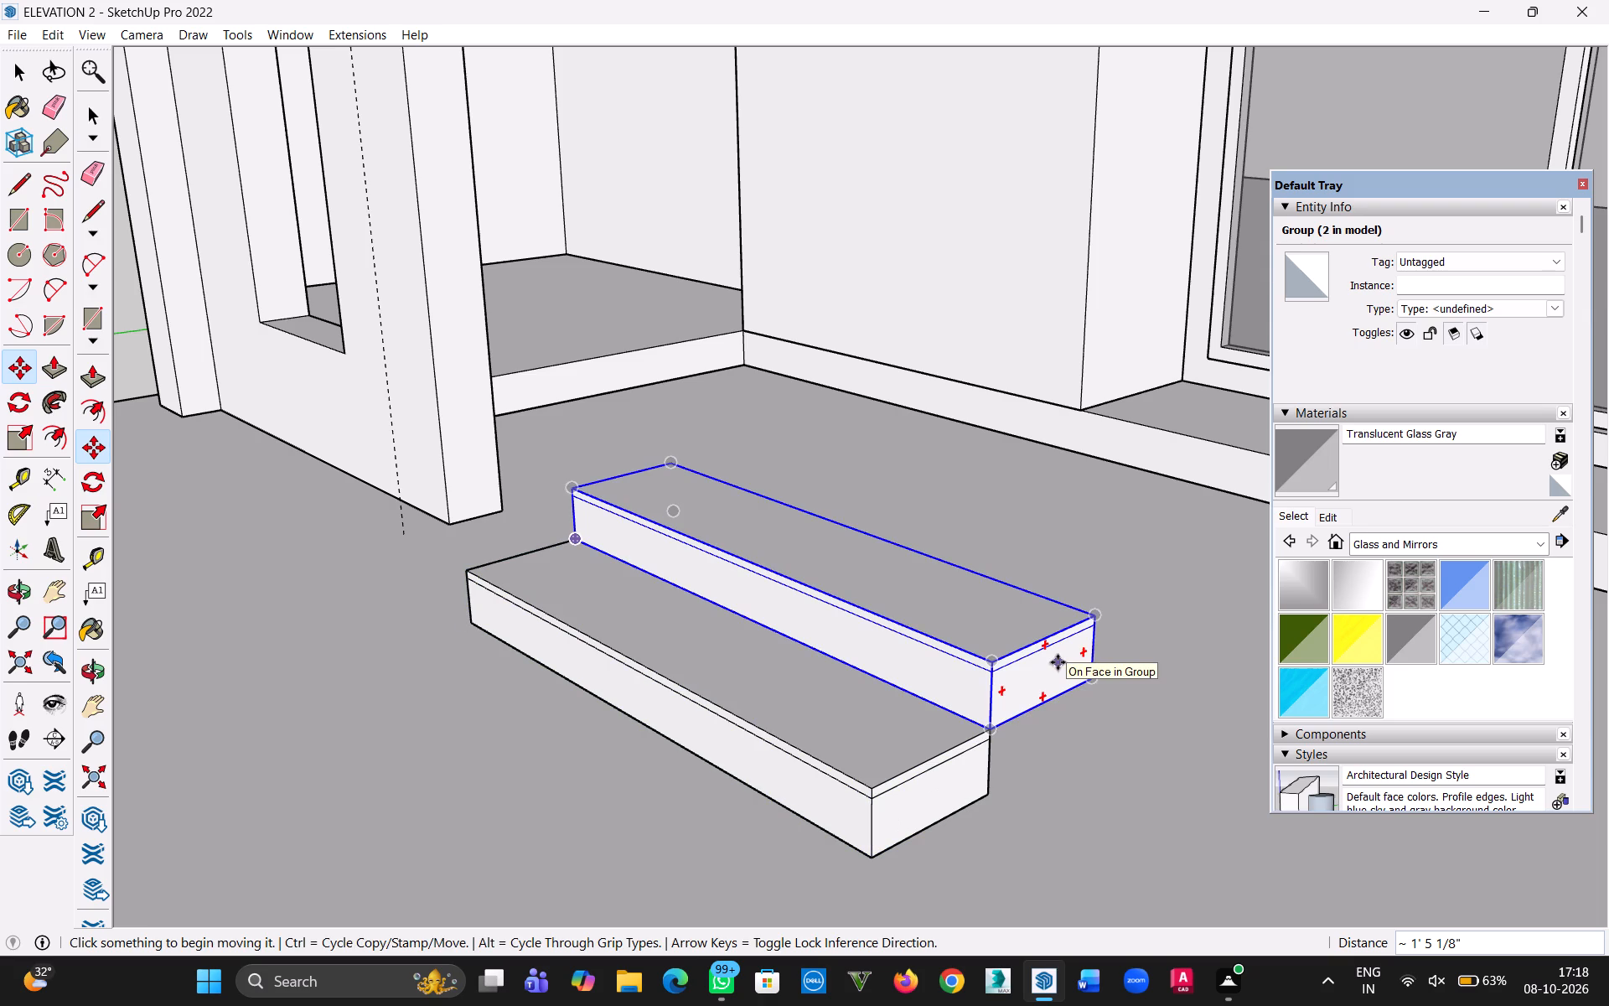
pyautogui.press('x')
pyautogui.press('2')
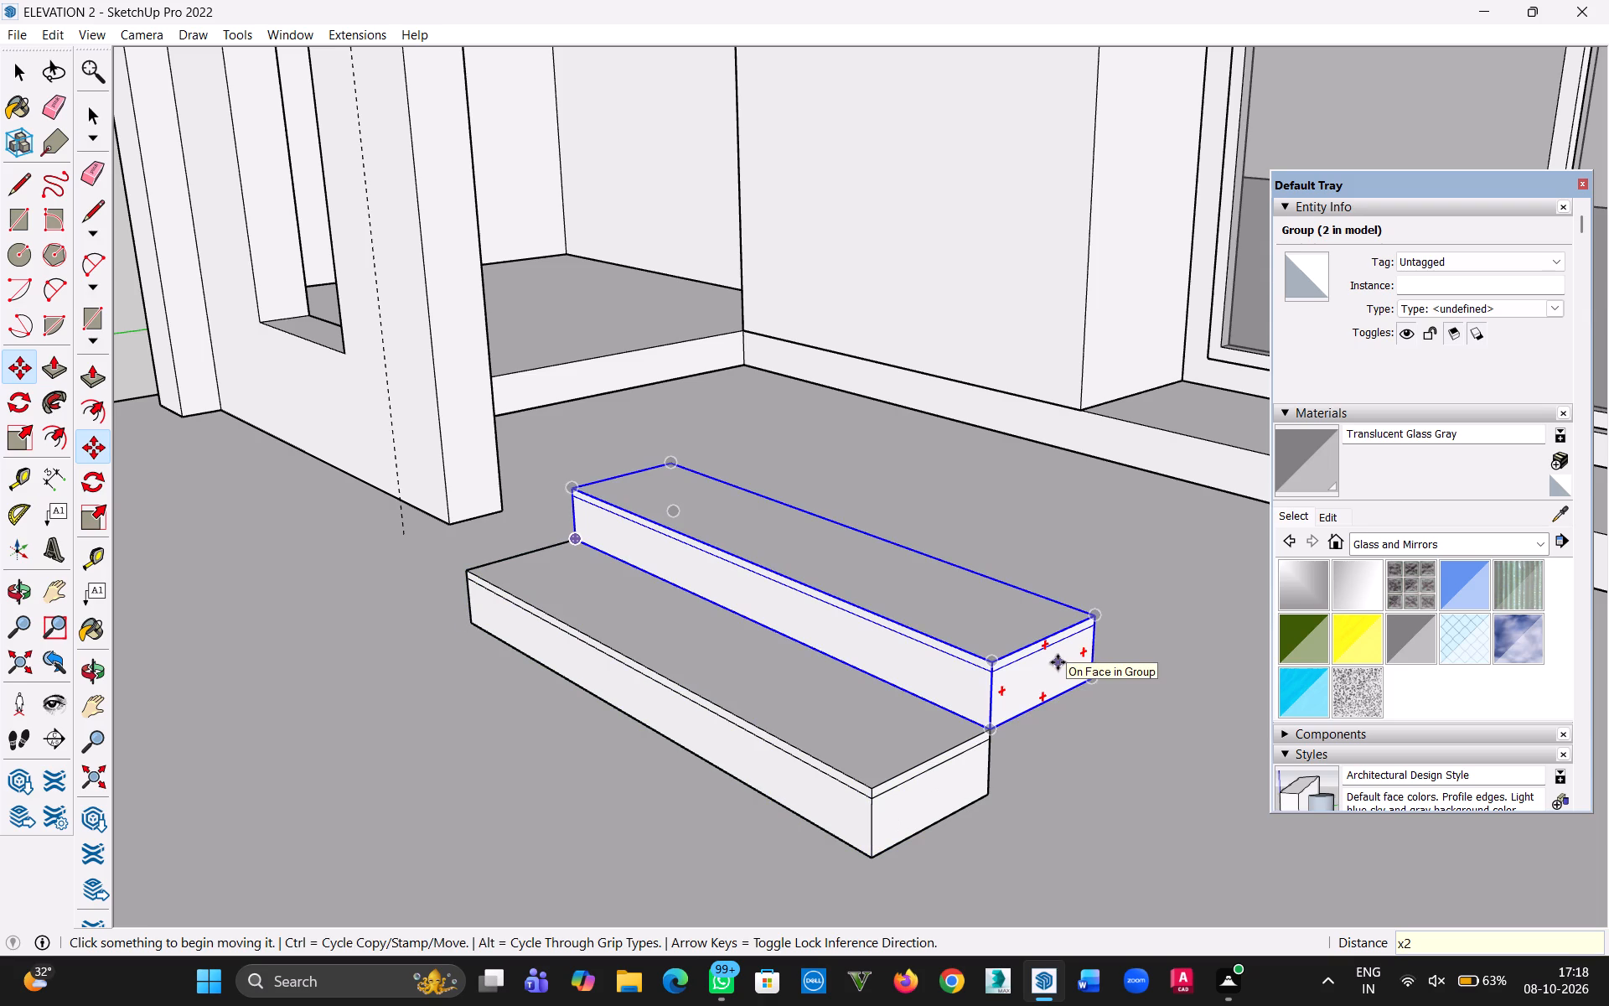
pyautogui.press('Return')
pyautogui.click(17, 70)
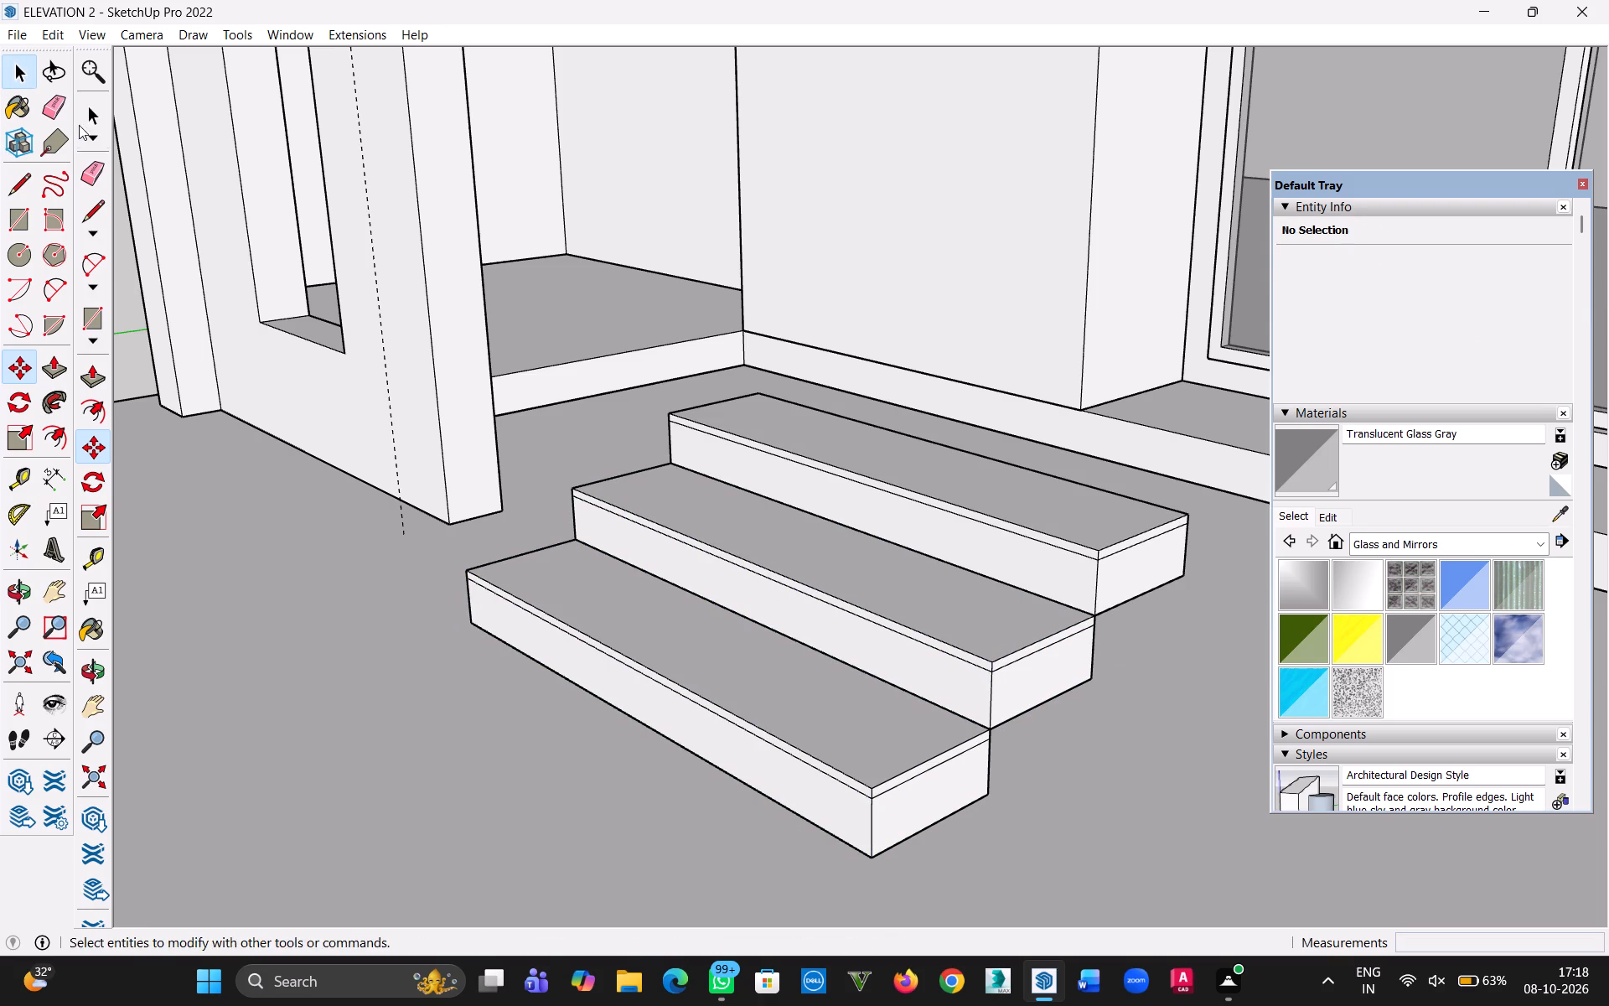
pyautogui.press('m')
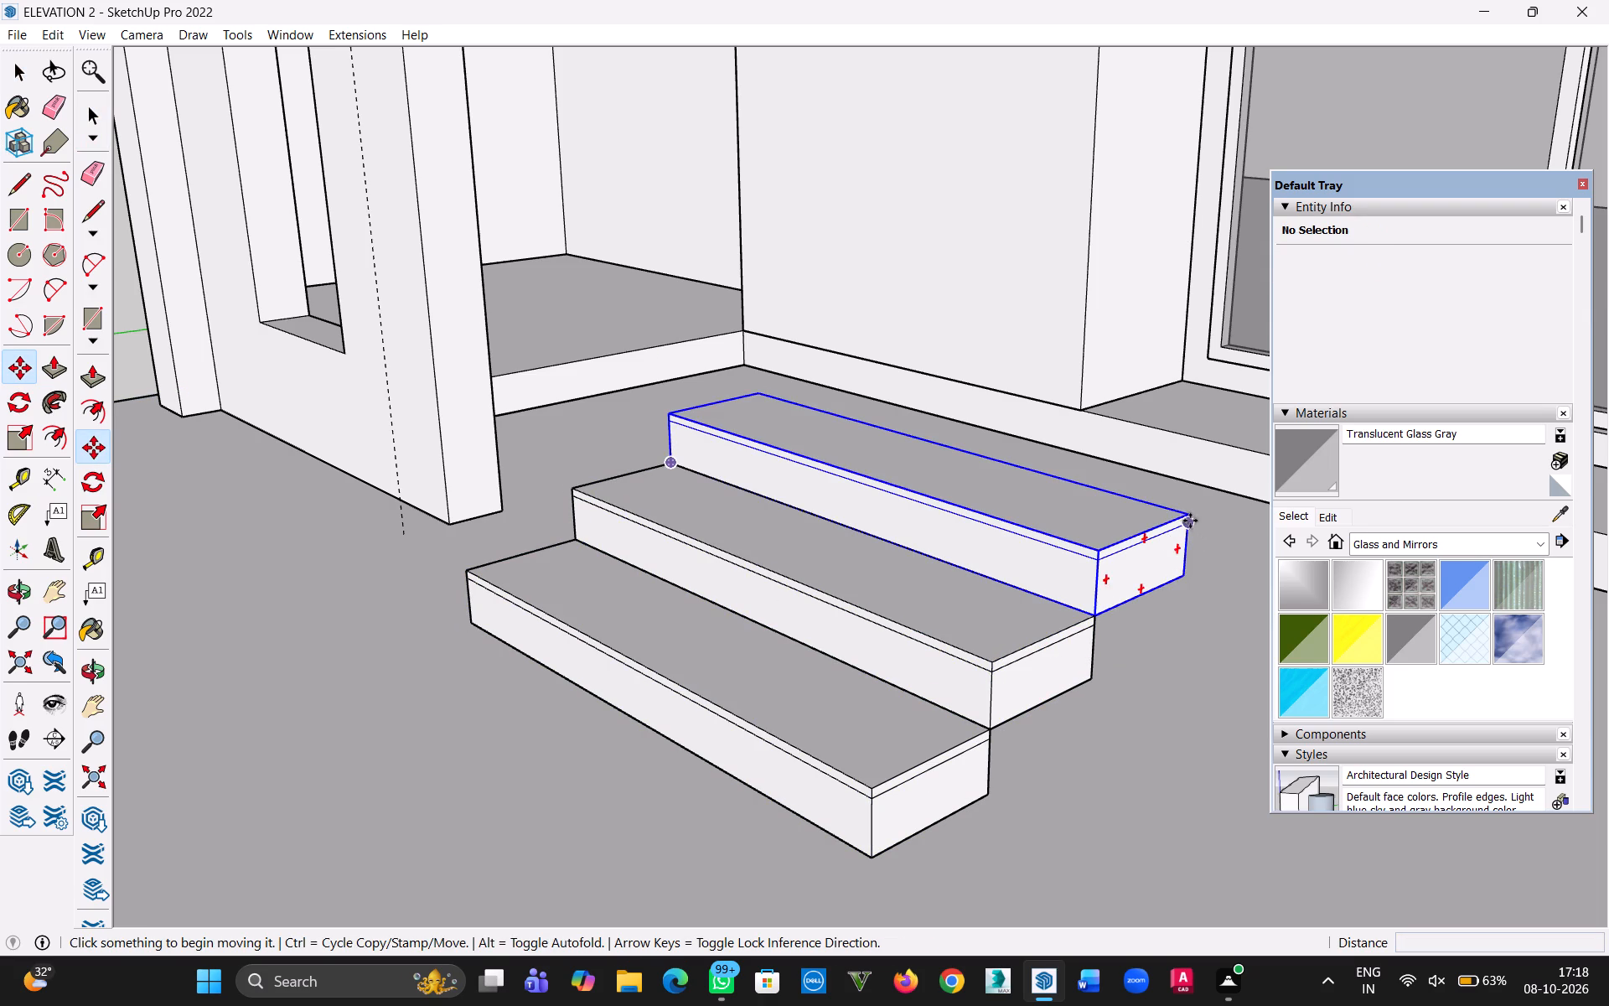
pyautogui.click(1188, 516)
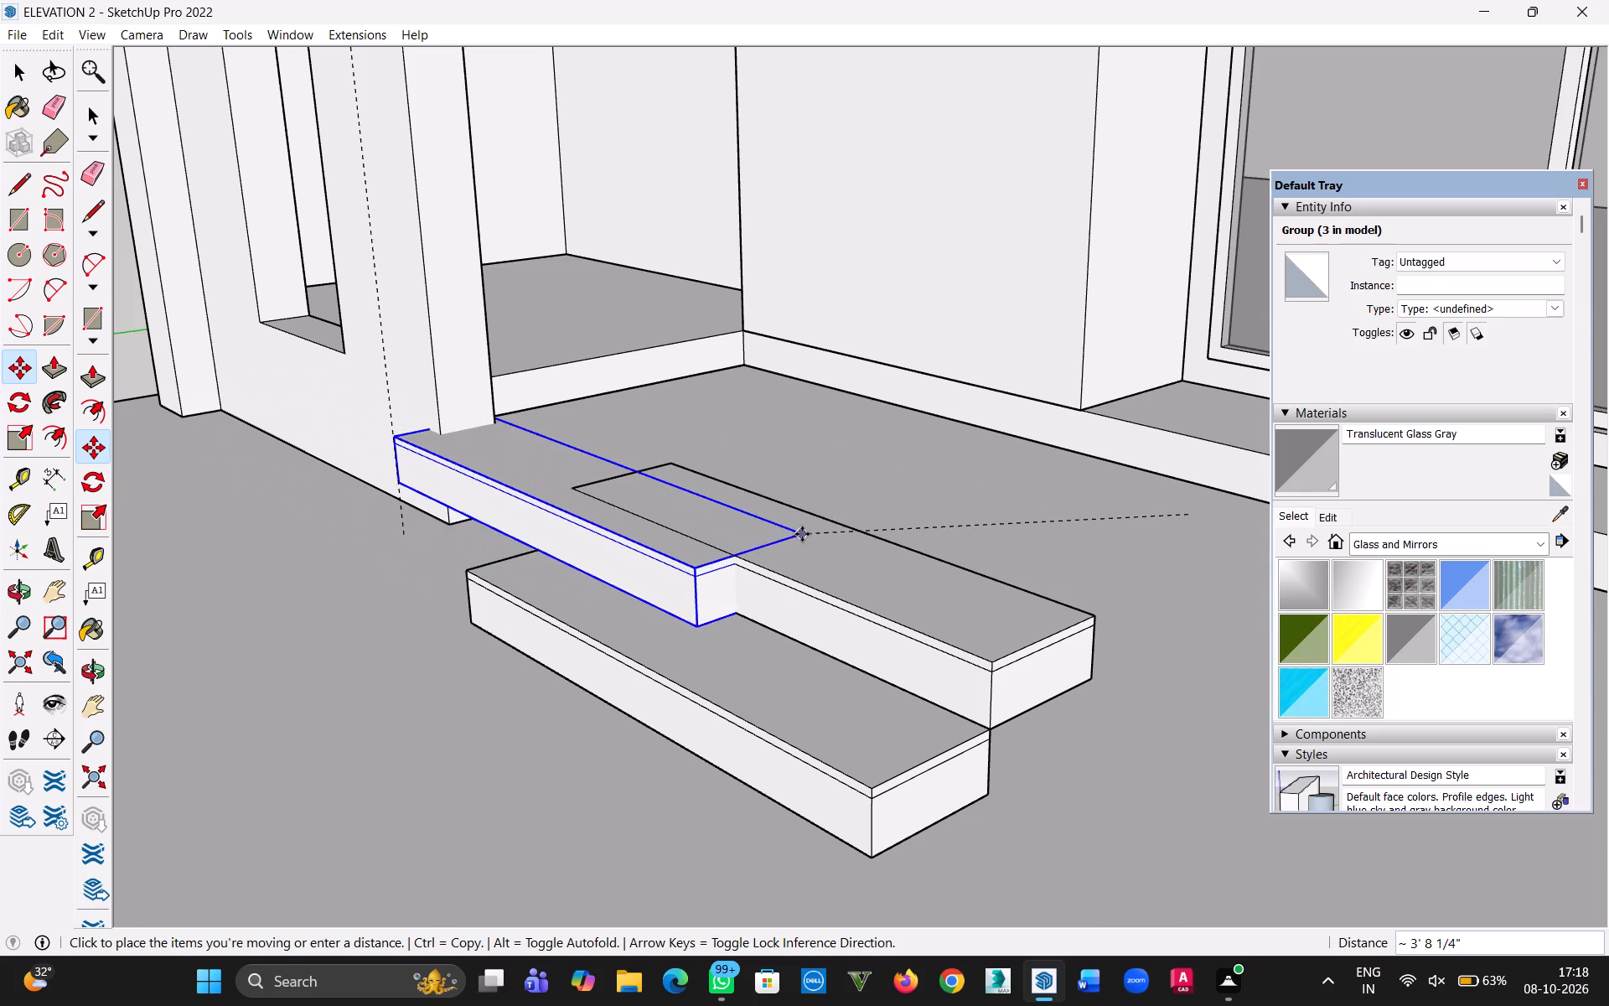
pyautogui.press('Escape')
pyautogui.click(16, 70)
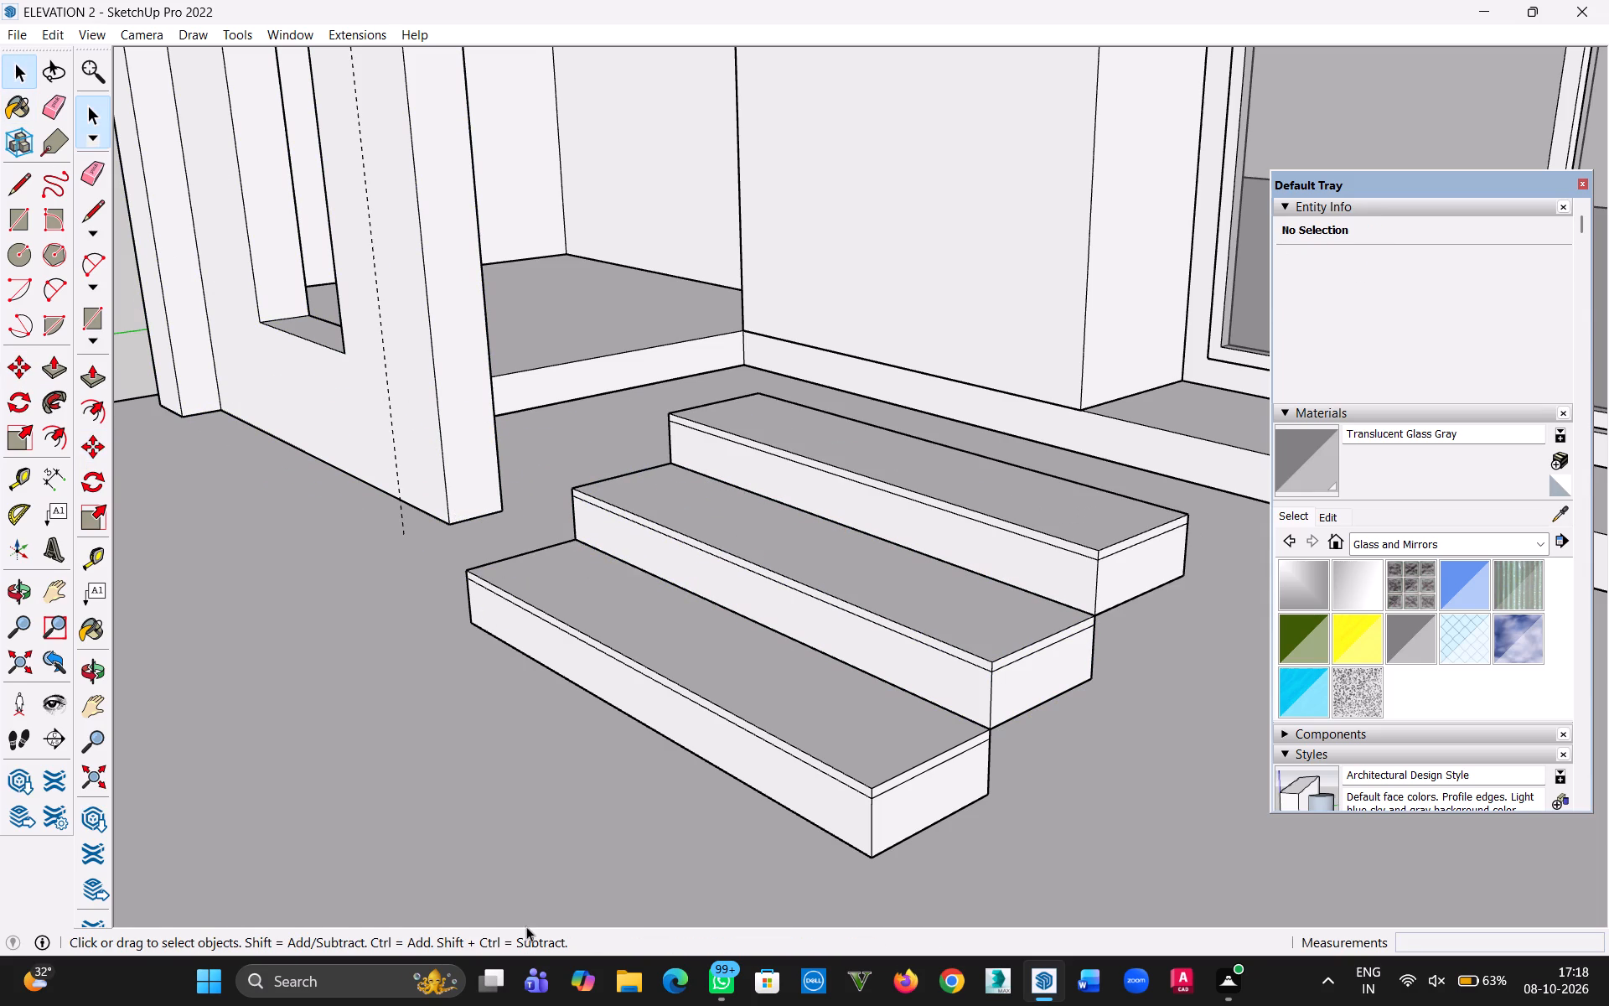
# Explode the bottom, middle and top step groups into loose geometry.
pyautogui.click(526, 926)
pyautogui.click(799, 743)
pyautogui.rightClick(815, 728)
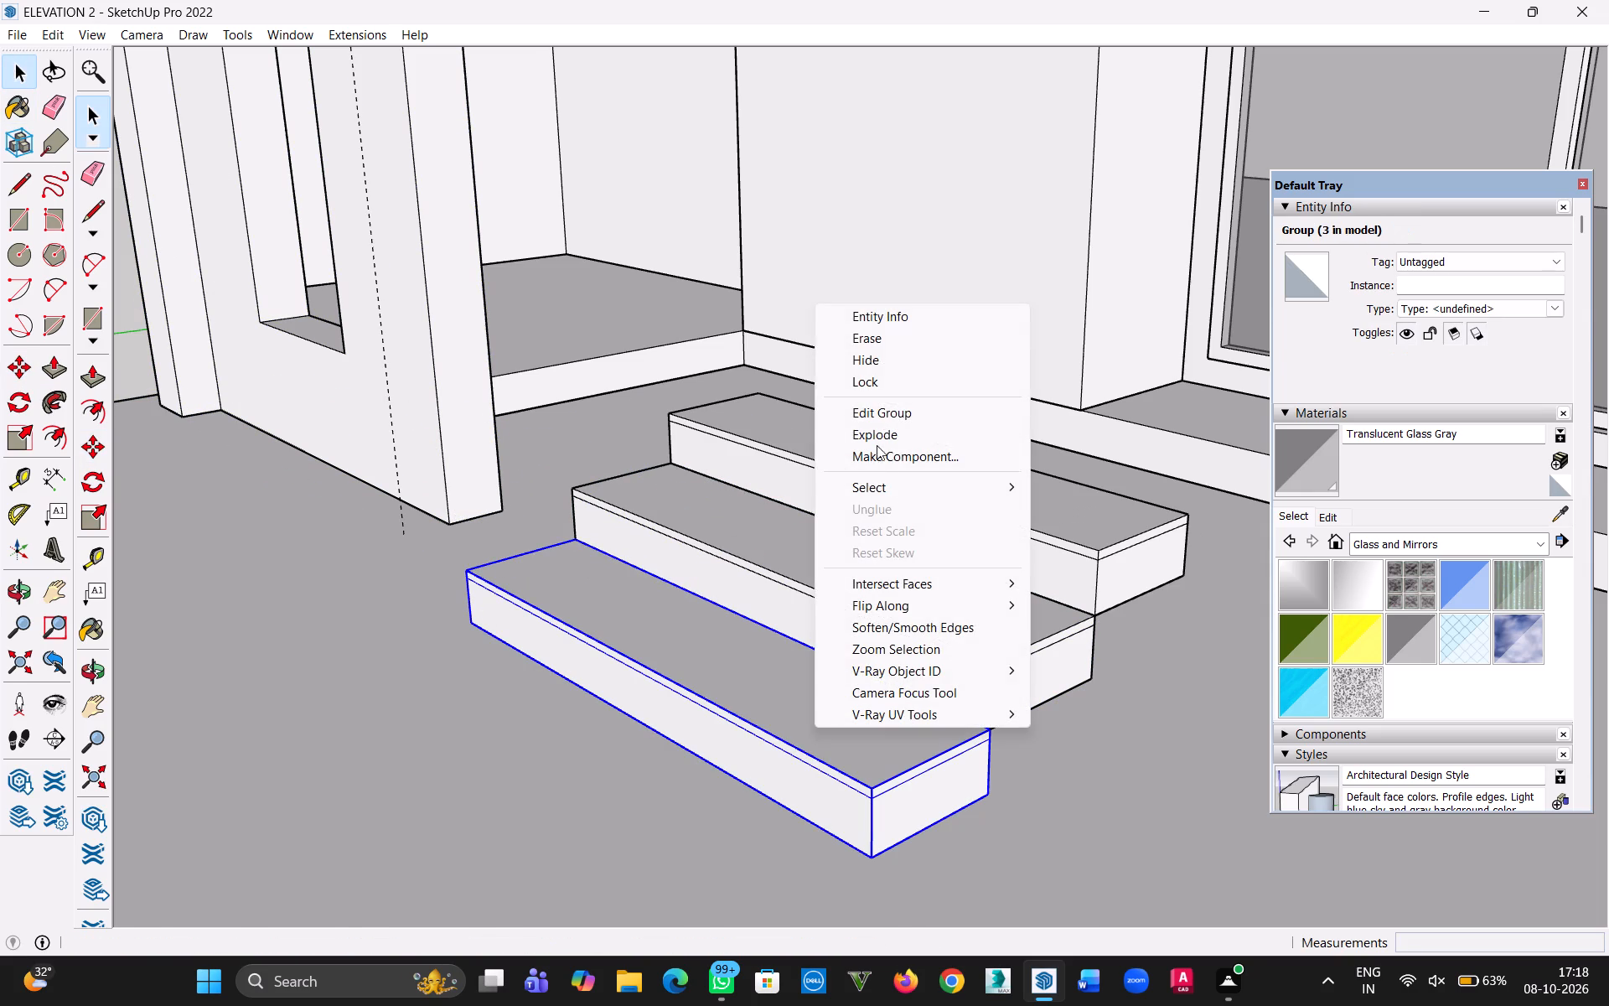
pyautogui.click(886, 436)
pyautogui.click(892, 614)
pyautogui.rightClick(892, 614)
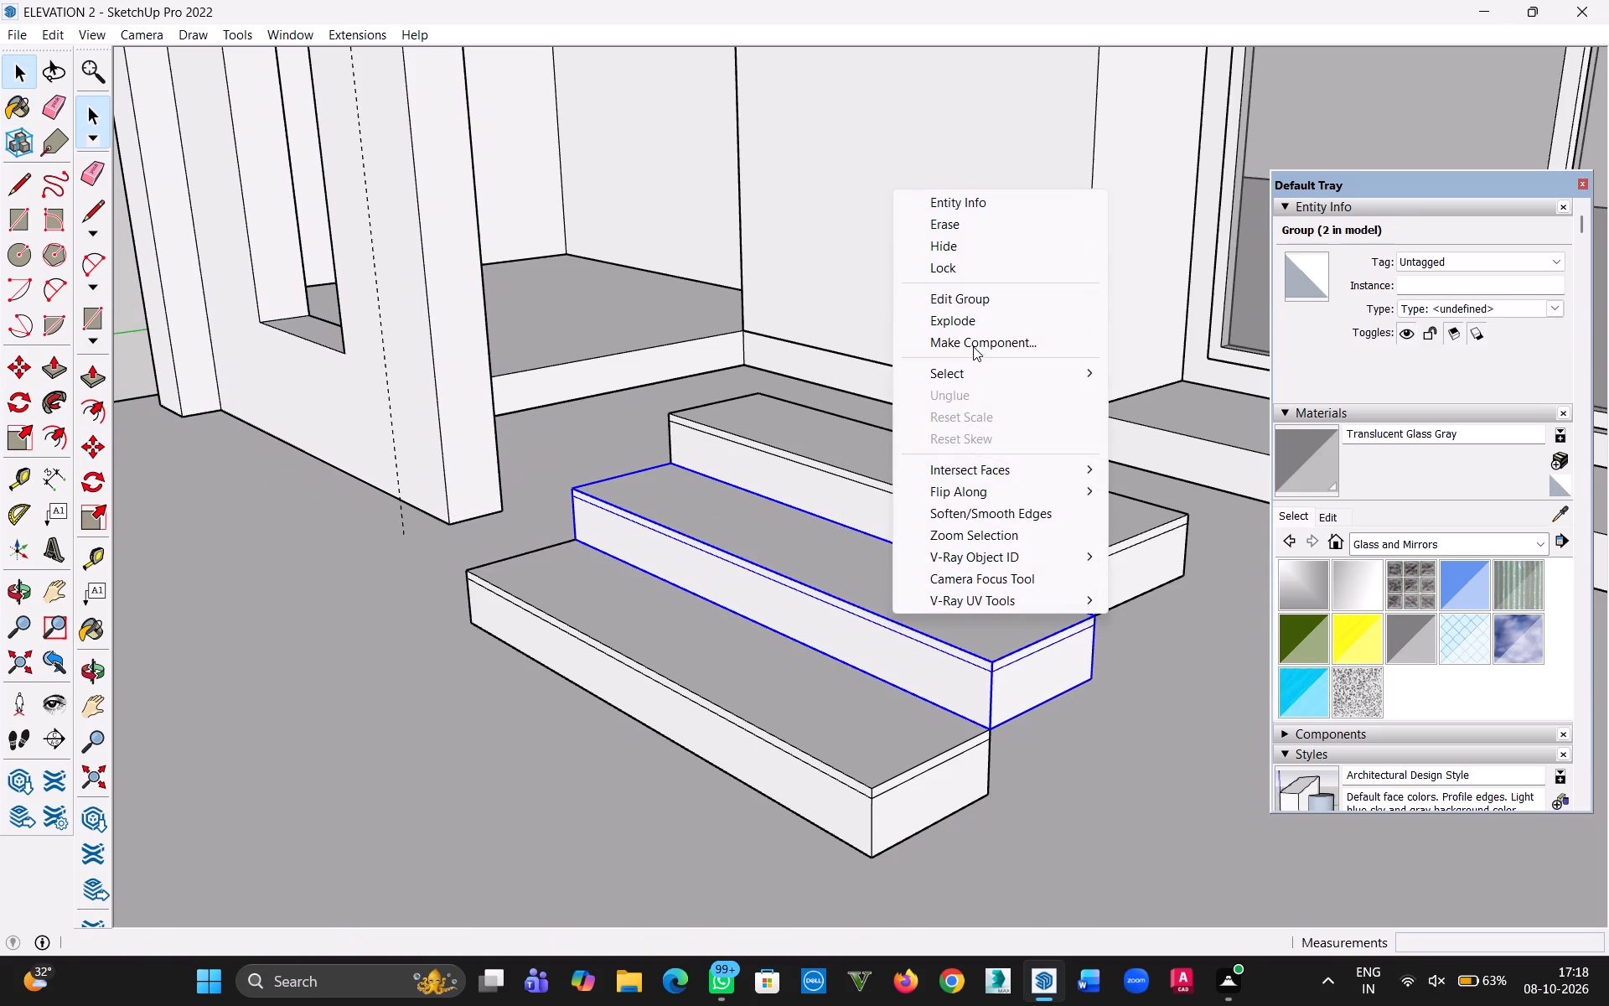
pyautogui.click(950, 314)
pyautogui.click(961, 490)
pyautogui.rightClick(961, 490)
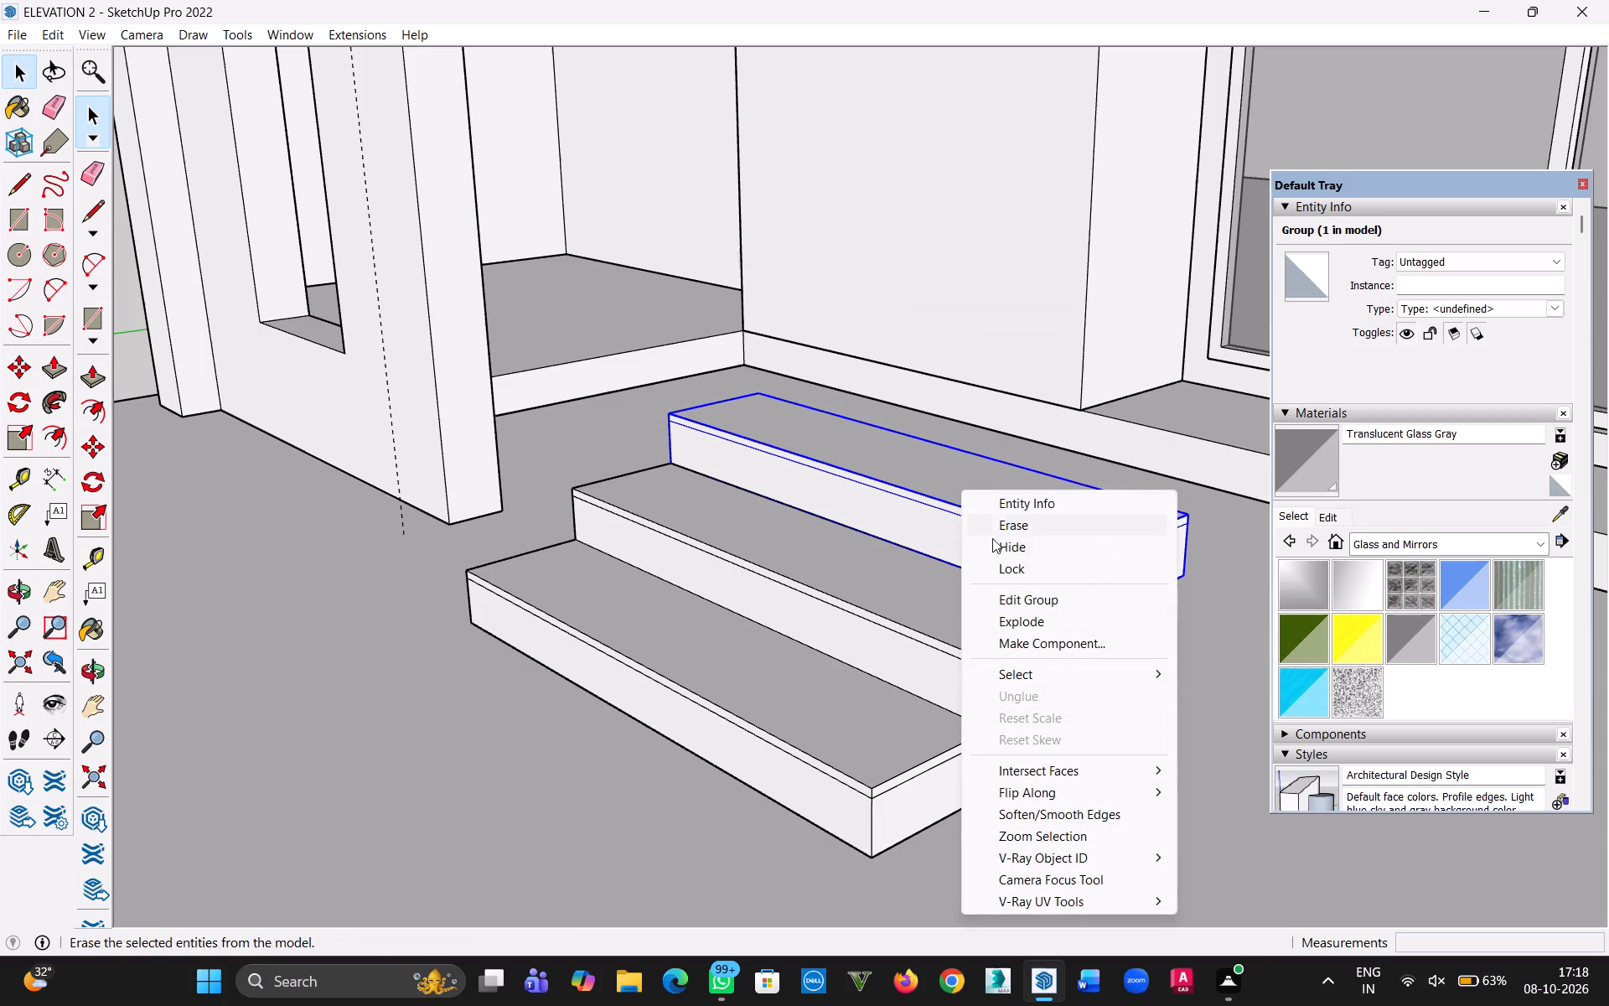
pyautogui.click(1035, 625)
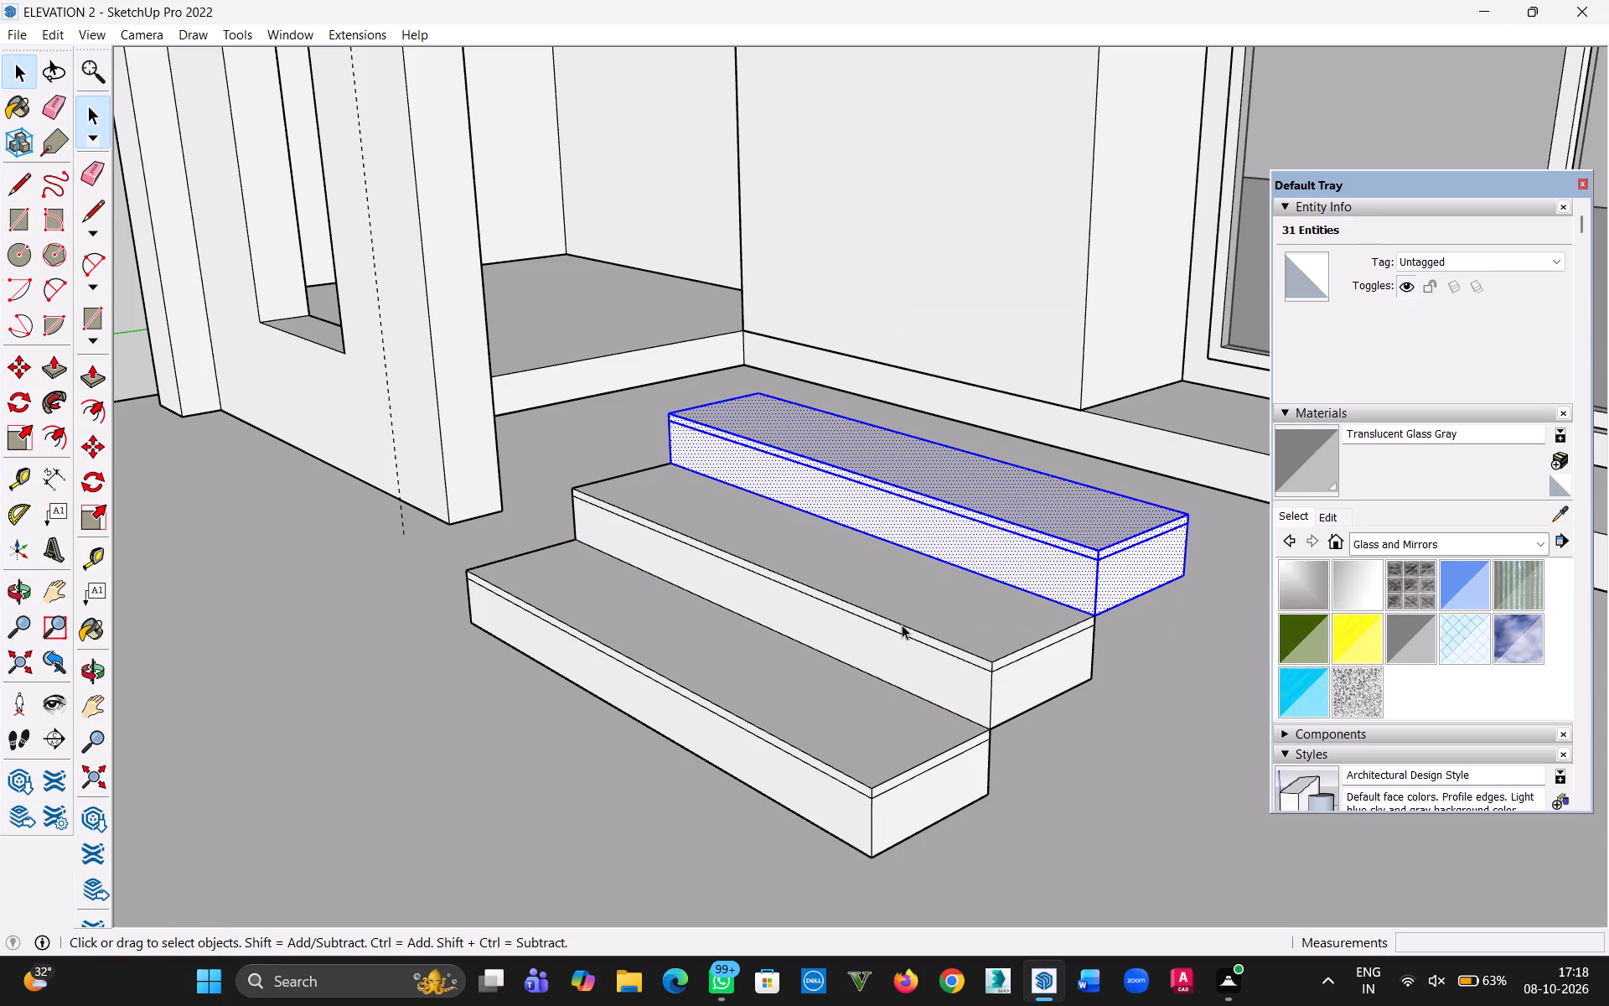
# Make all the connected geometry of the three steps into a single group.
pyautogui.tripleClick(902, 625)
pyautogui.rightClick(902, 625)
pyautogui.click(988, 418)
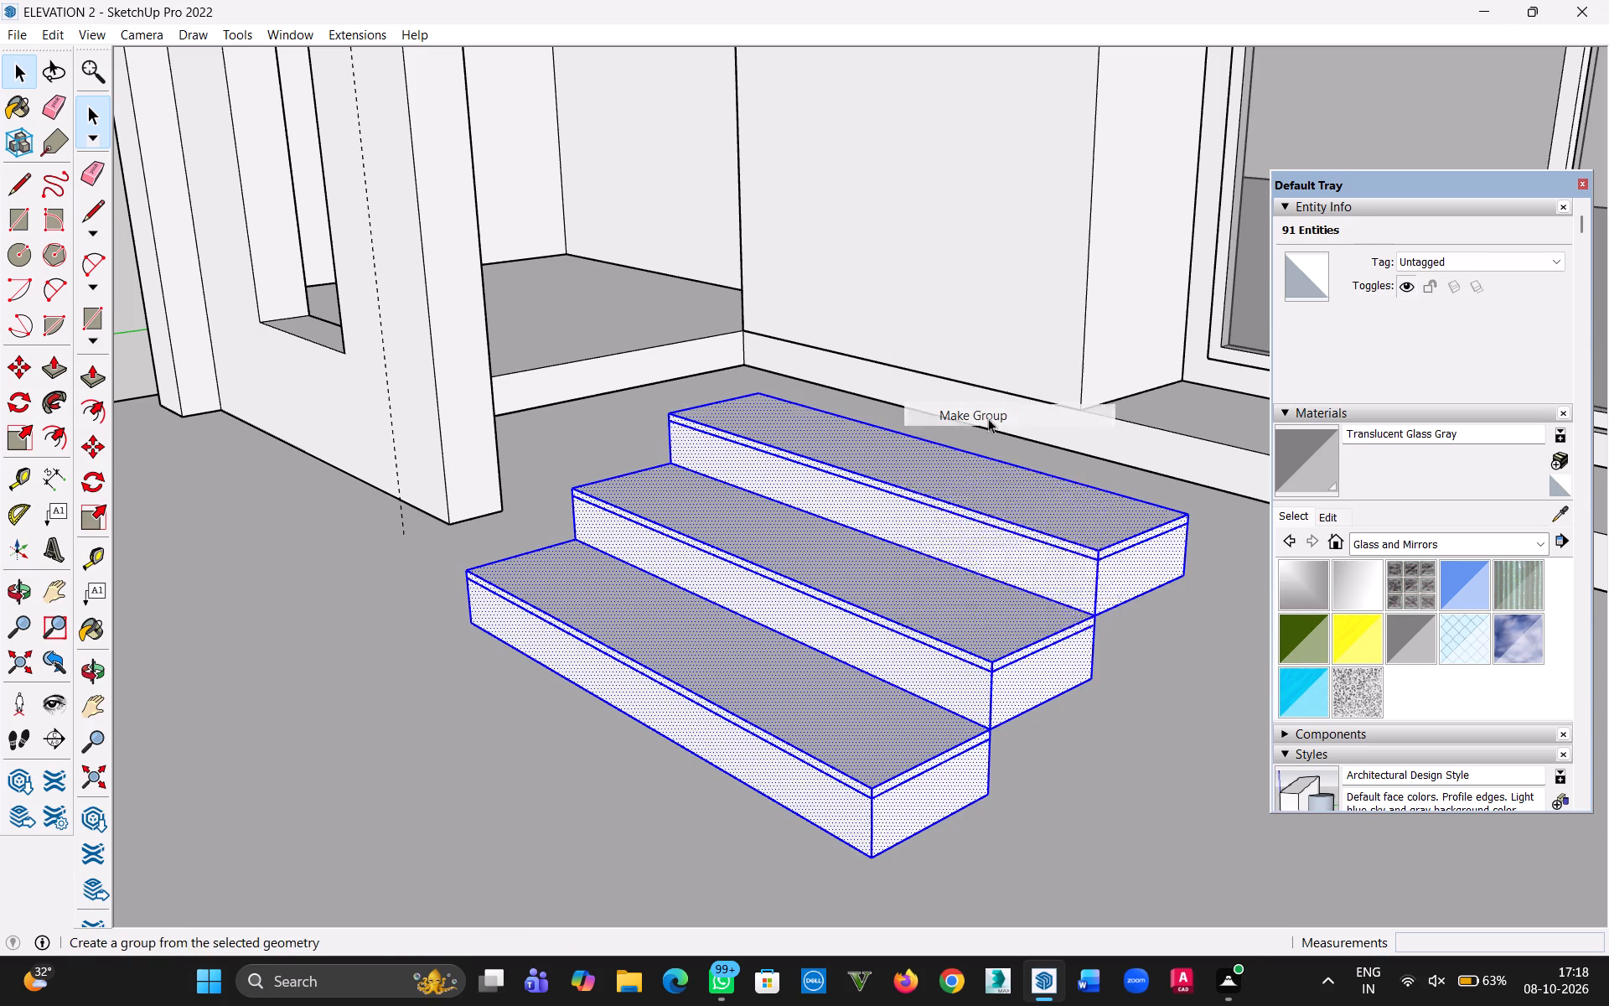
# Move the staircase group about 9' 3" so its bottom rear corner meets the entrance wall's bottom front corner.
pyautogui.press('m')
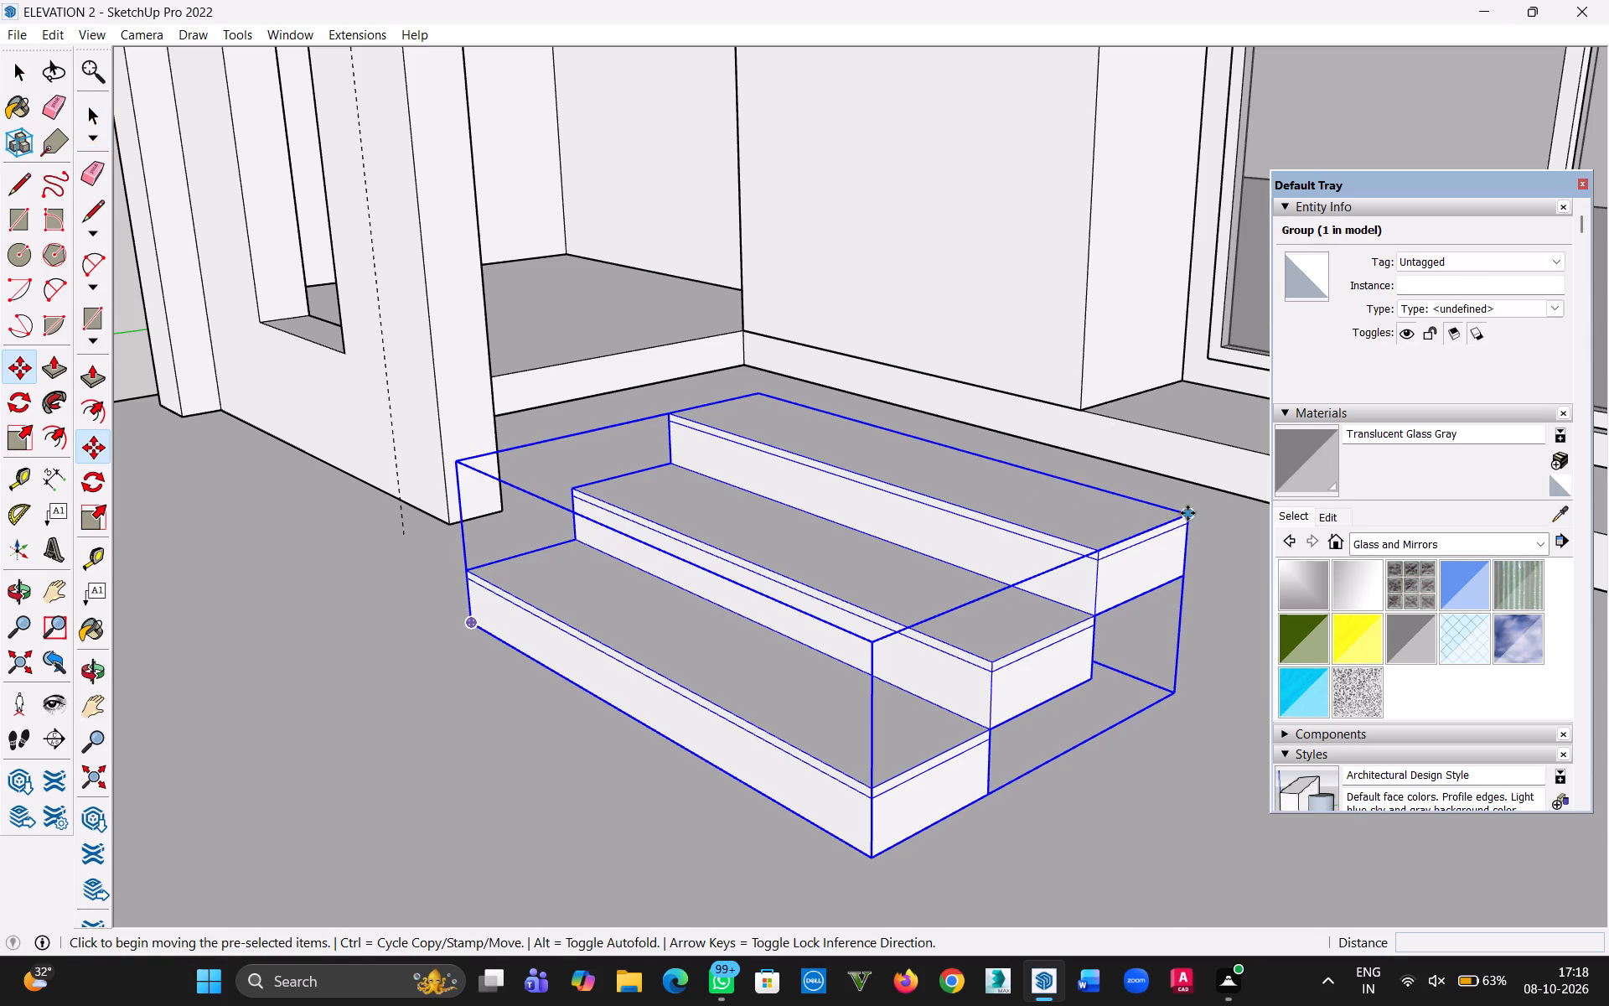
pyautogui.click(1188, 513)
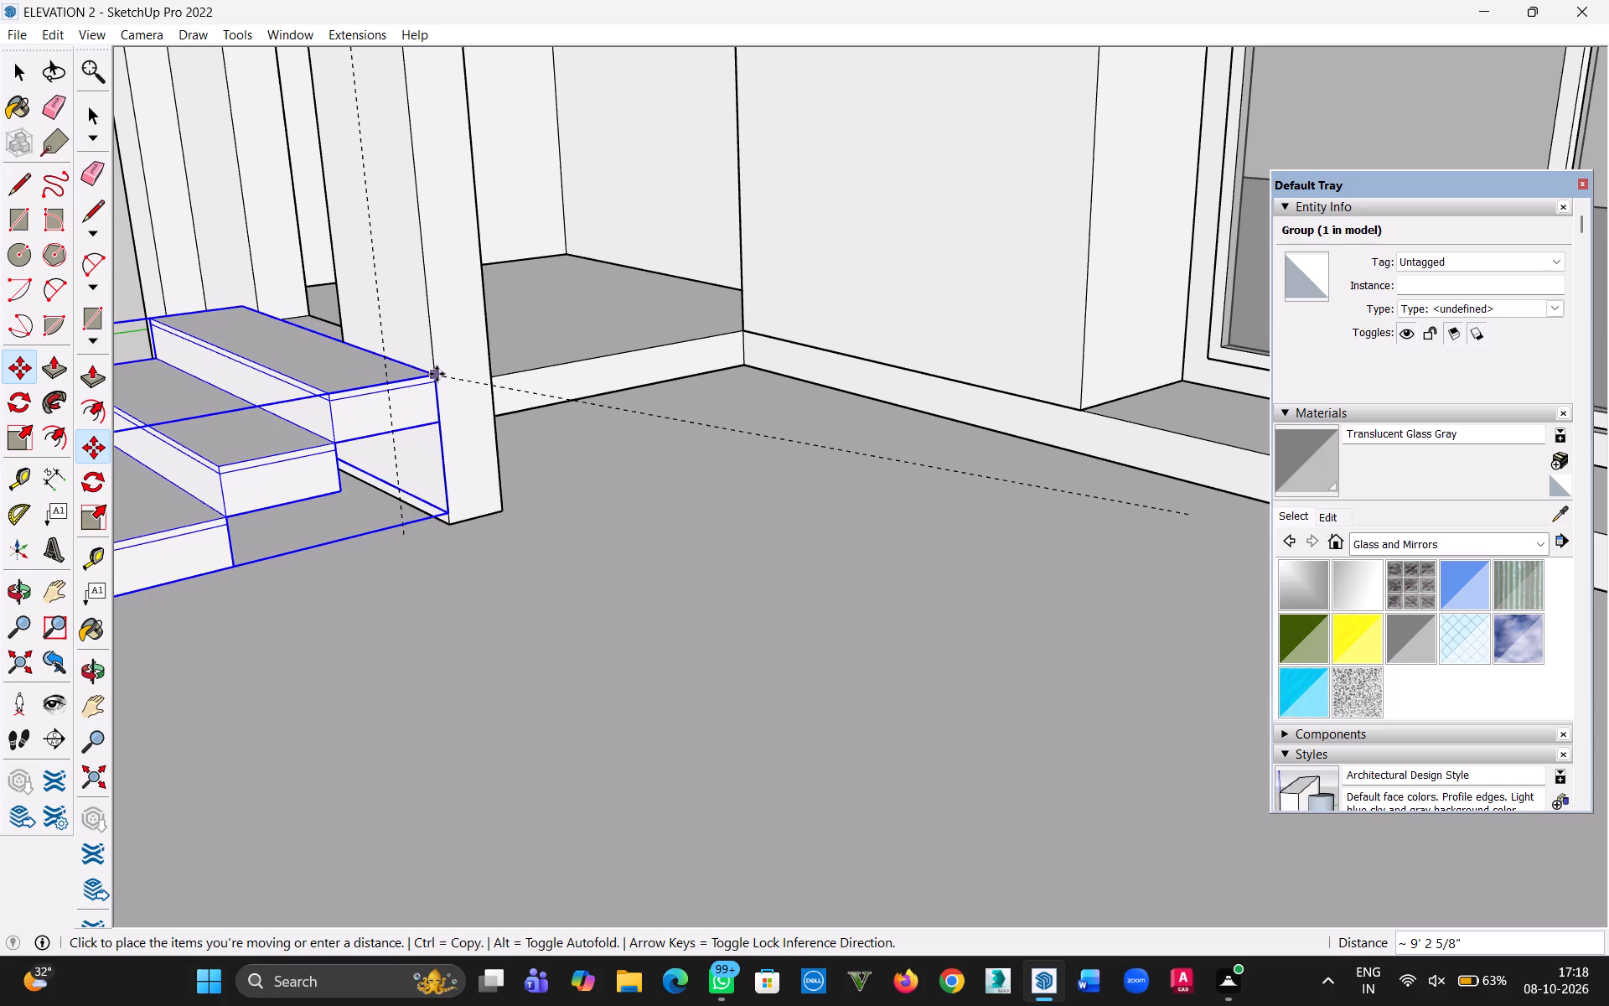
pyautogui.press('Escape')
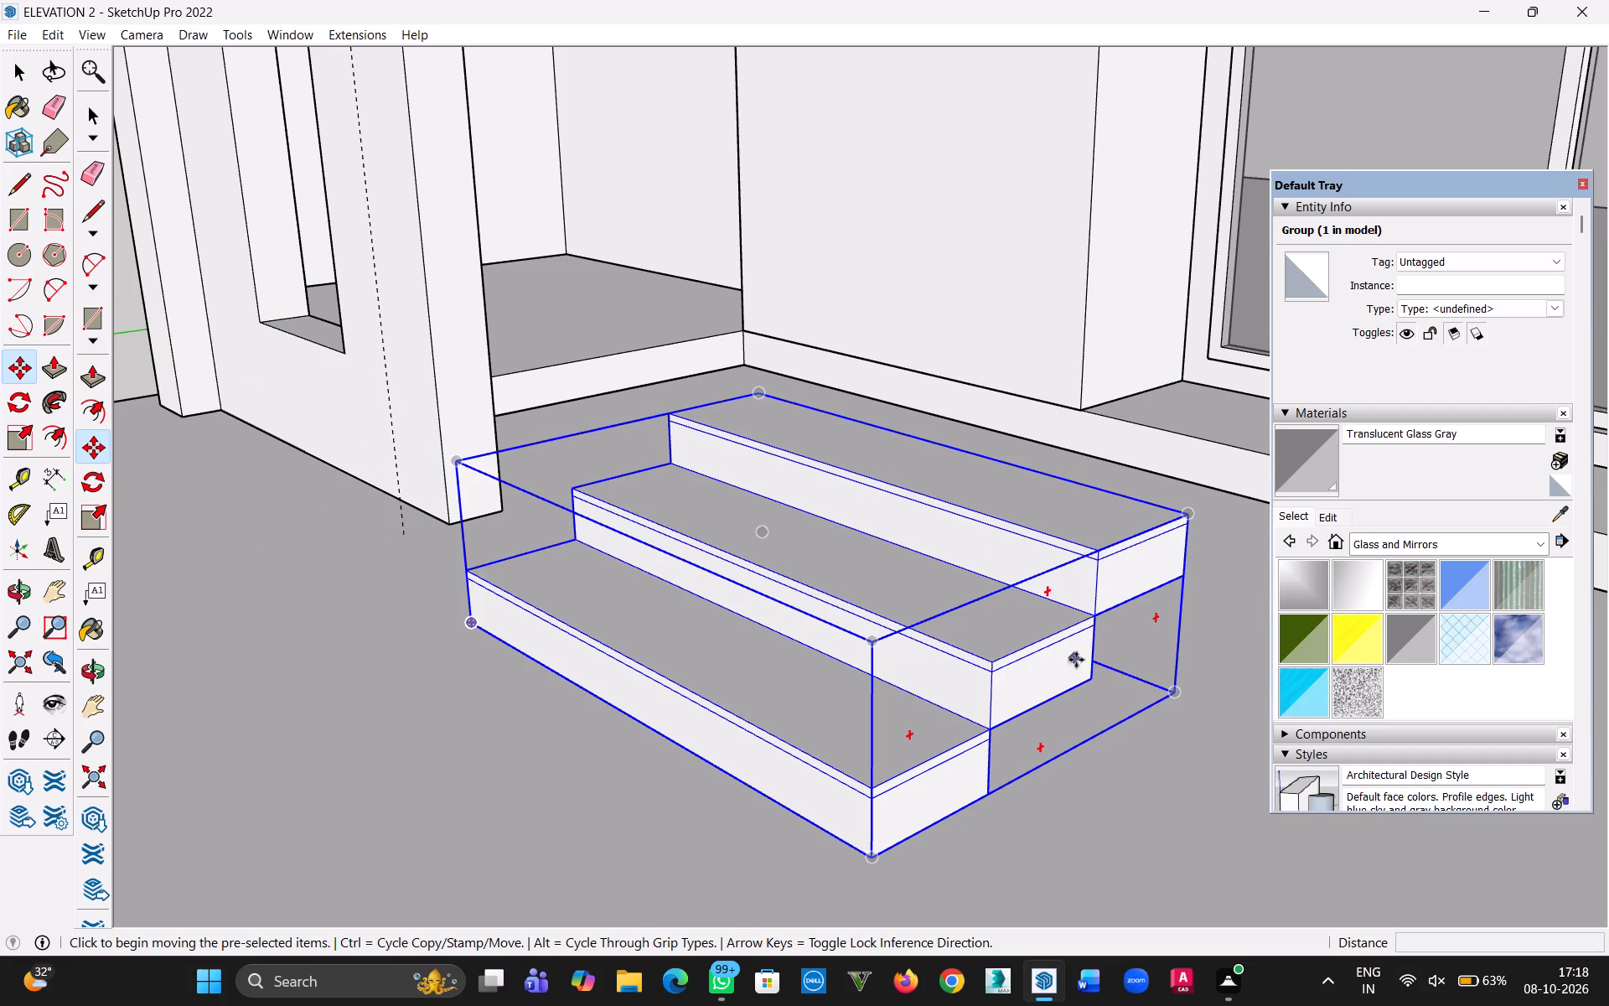
pyautogui.click(1178, 693)
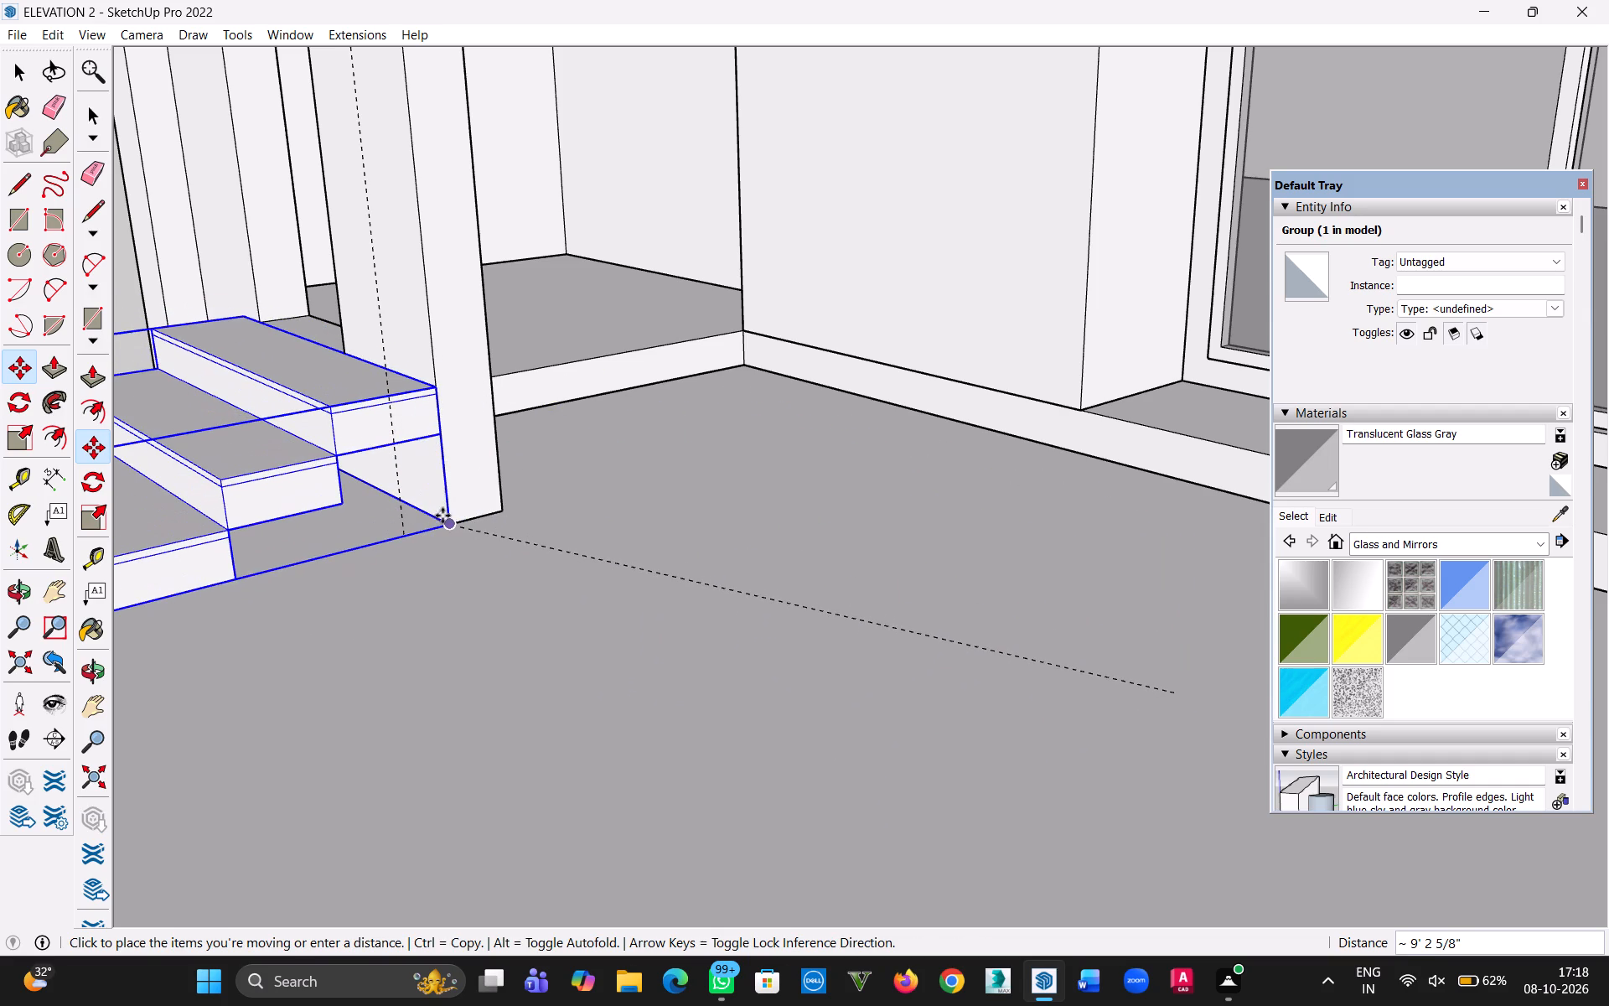
pyautogui.click(450, 520)
pyautogui.click(20, 67)
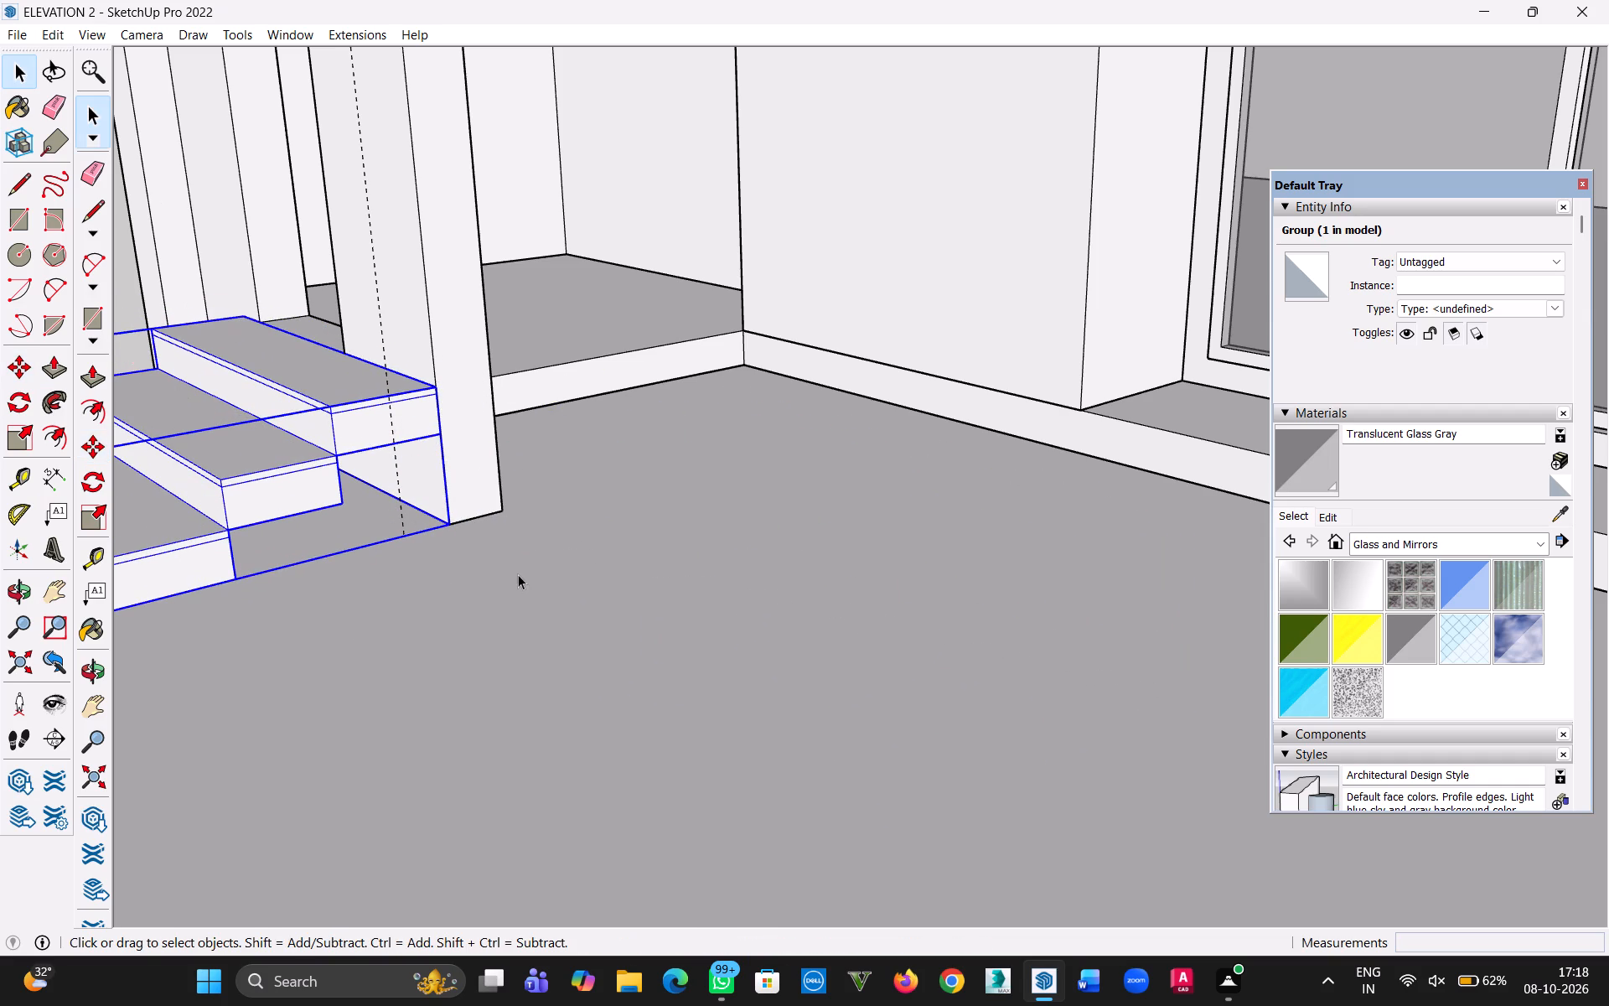
# Examine the placed staircase from several angles, checking how it meets the entrance opening and wall.
pyautogui.click(513, 577)
pyautogui.moveTo(451, 570); pyautogui.dragTo(1044, 680, button='middle')
pyautogui.scroll(4, 527, 693)
pyautogui.moveTo(497, 649); pyautogui.dragTo(944, 594, button='middle')
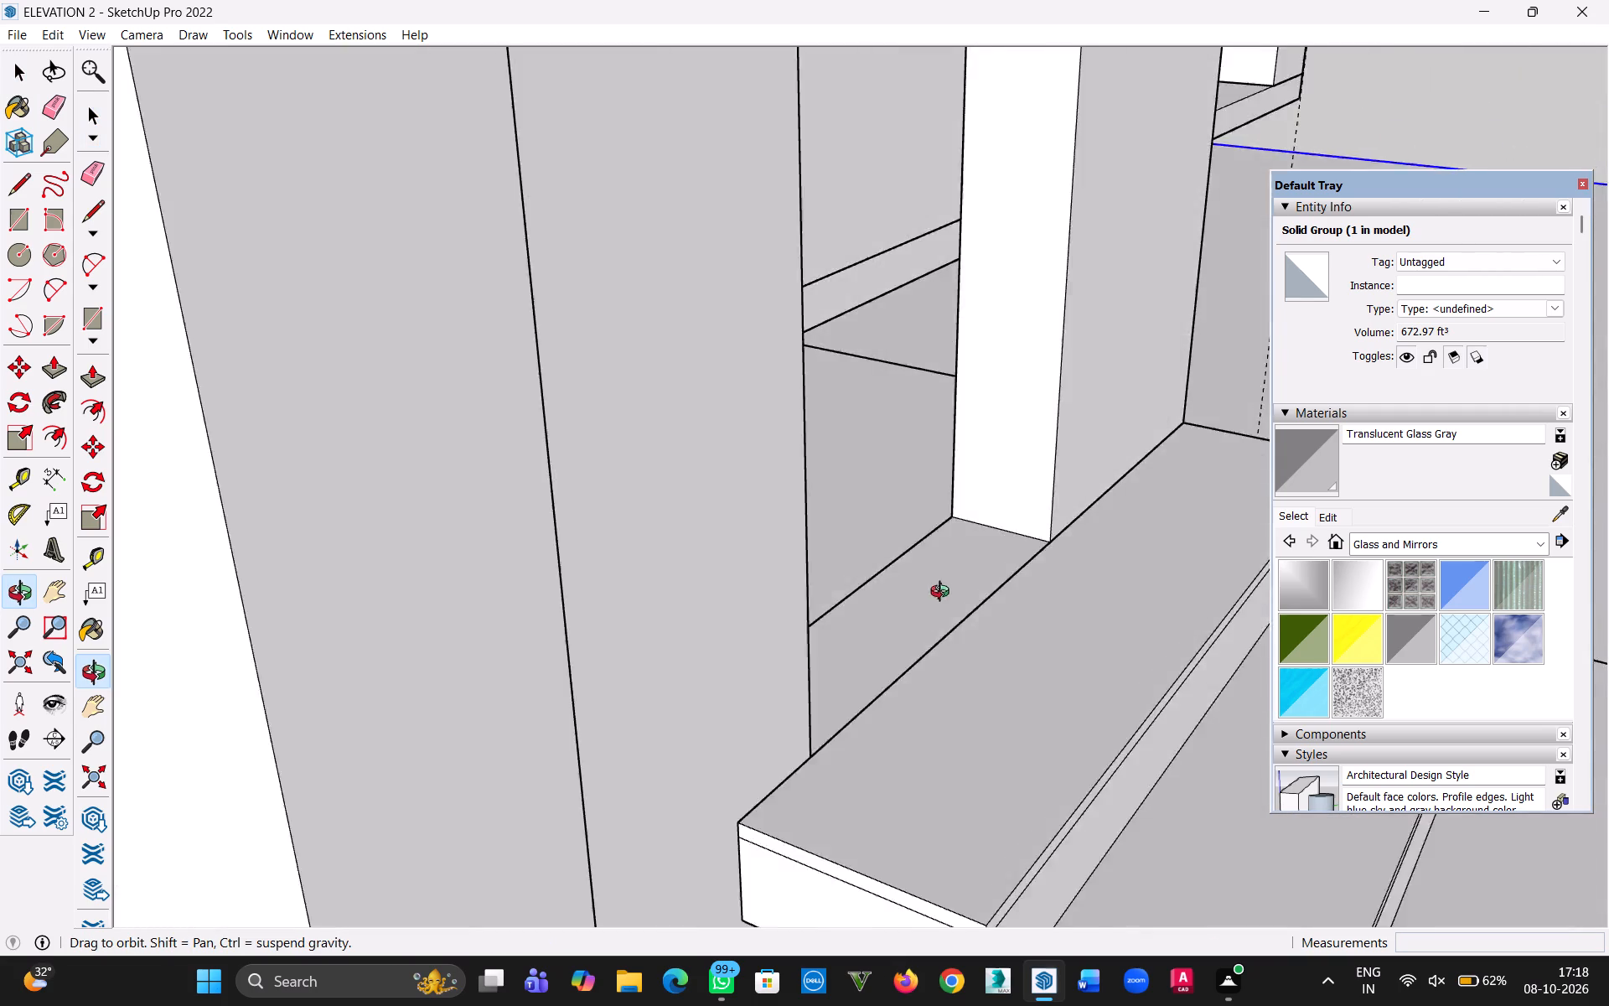
pyautogui.moveTo(944, 594); pyautogui.dragTo(480, 452, button='middle')
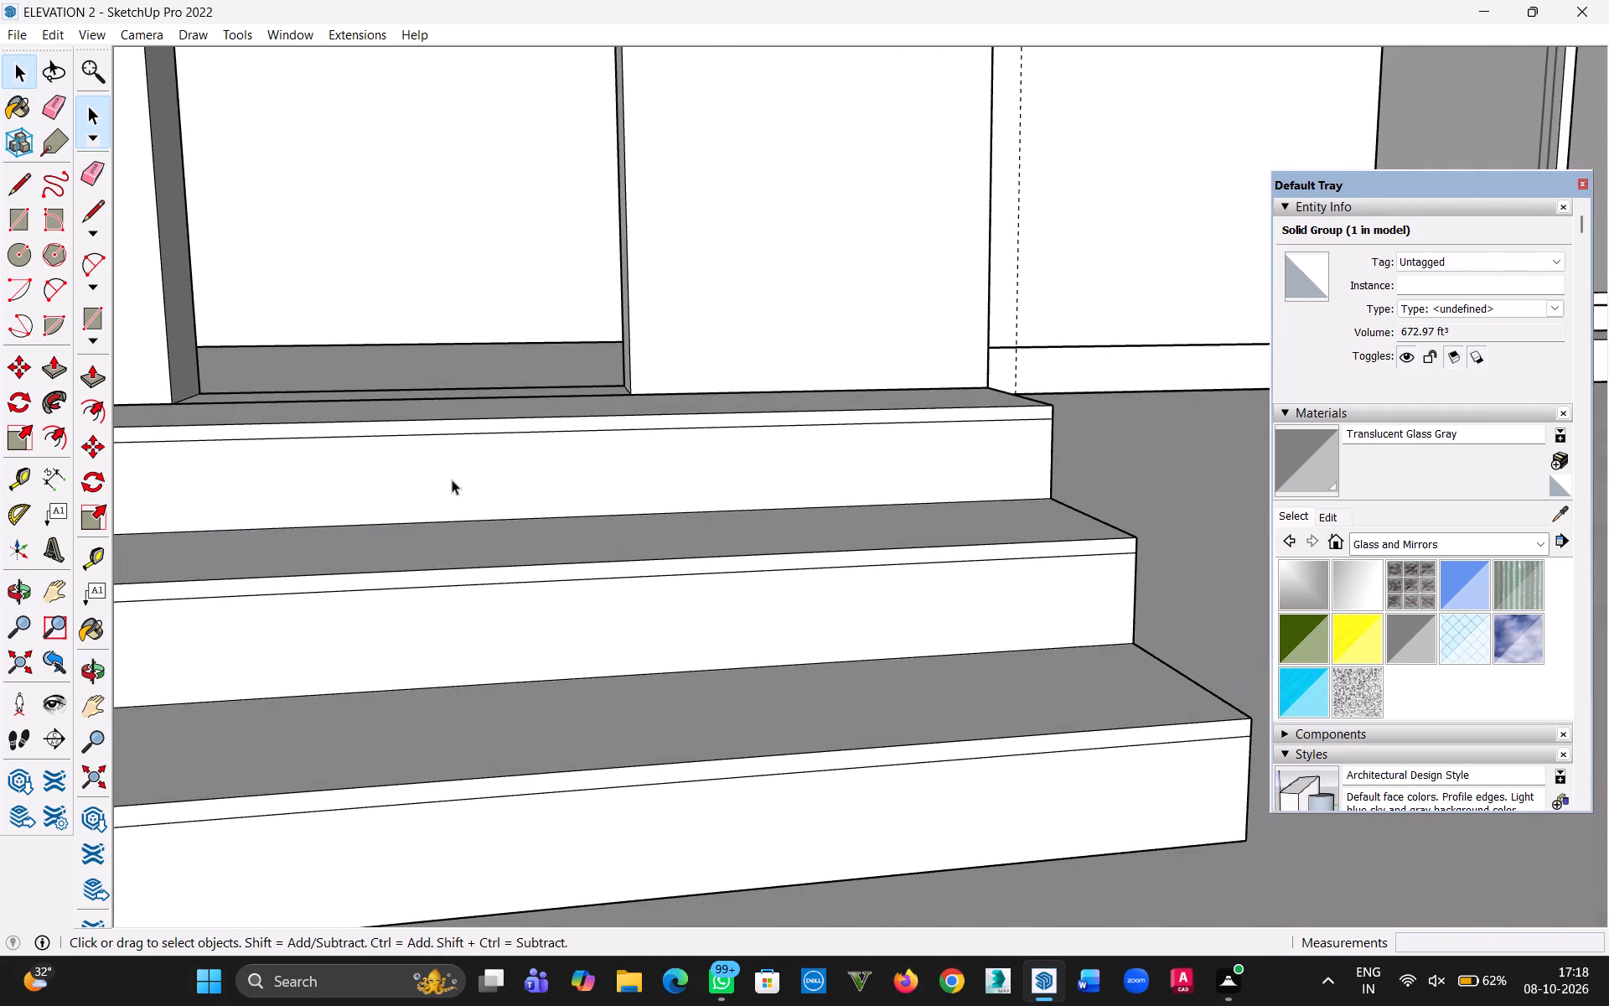
pyautogui.scroll(-11, 446, 508)
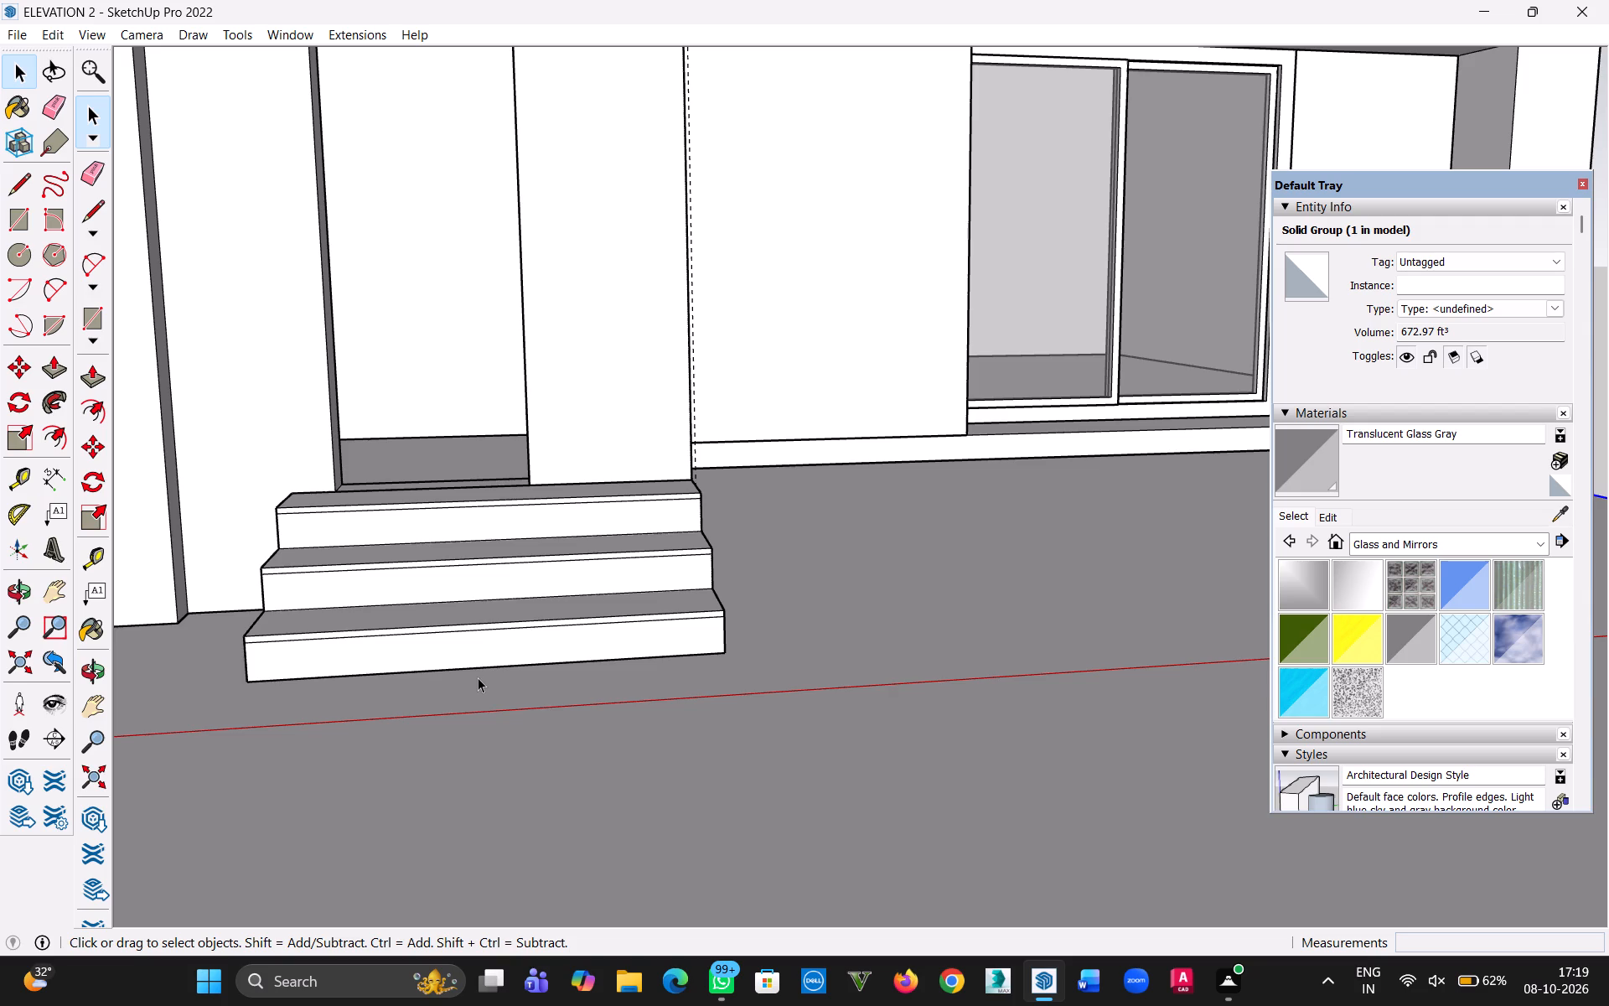
pyautogui.moveTo(651, 617); pyautogui.dragTo(682, 719, button='middle')
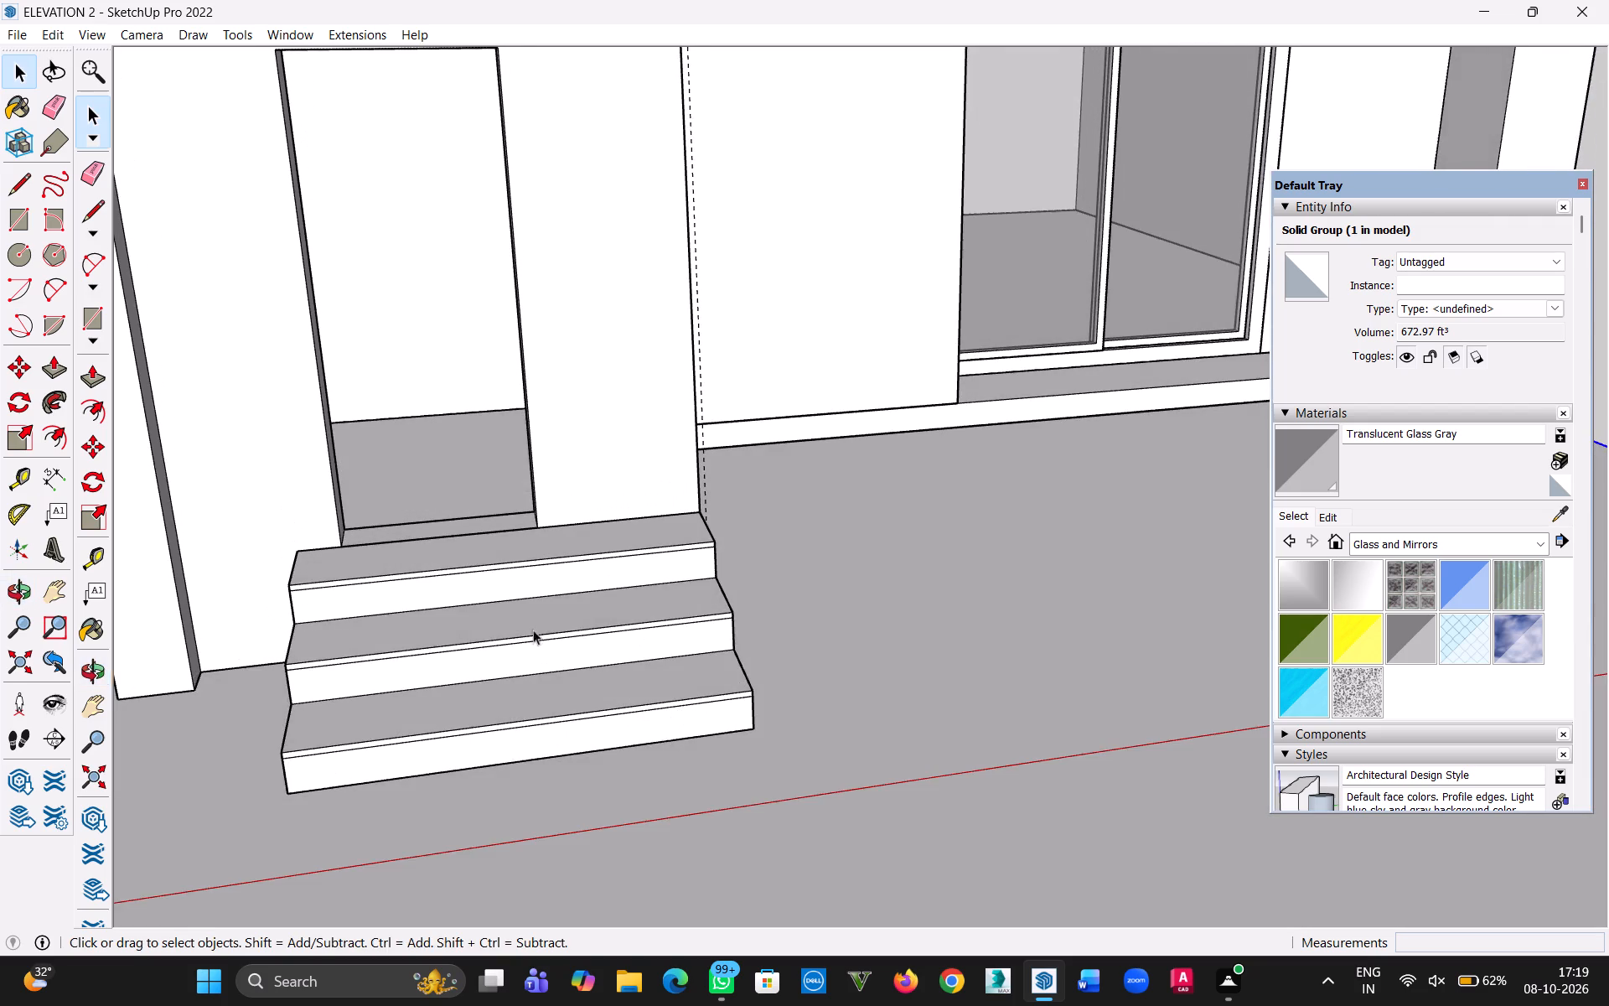
# Pull the thin front edge strips of the top, middle and bottom treads forward 1" to form nosings.
pyautogui.scroll(5, 479, 586)
pyautogui.moveTo(496, 634); pyautogui.dragTo(473, 512, button='middle')
pyautogui.moveTo(473, 512); pyautogui.dragTo(466, 496, button='middle')
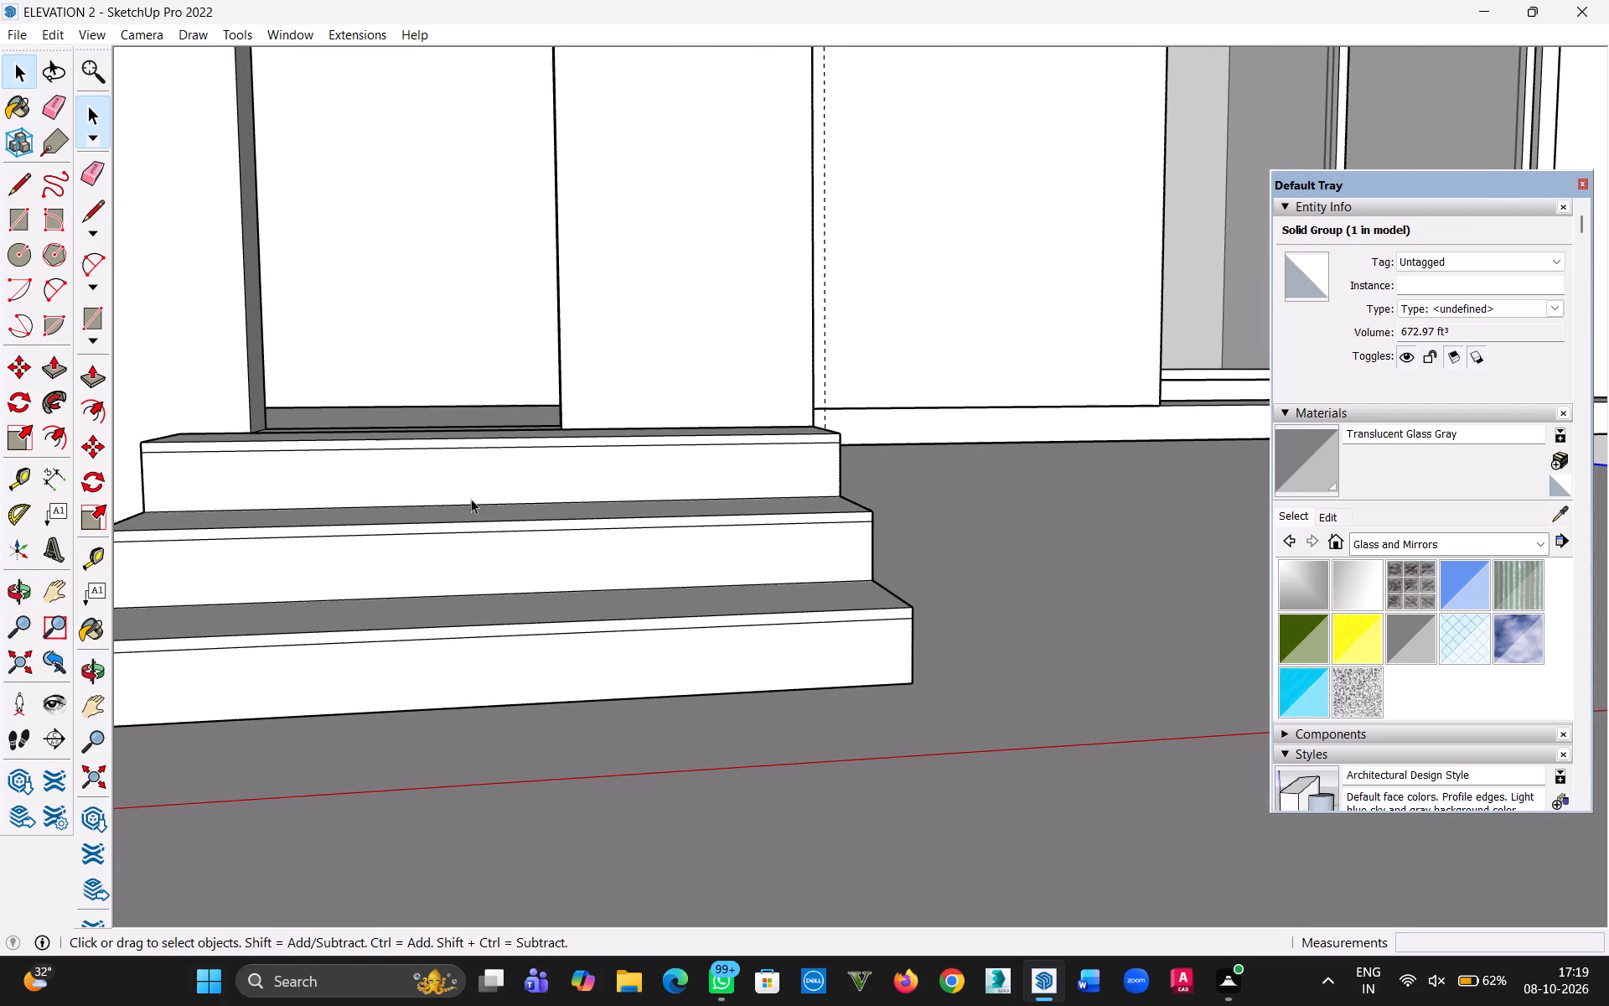
pyautogui.tripleClick(466, 480)
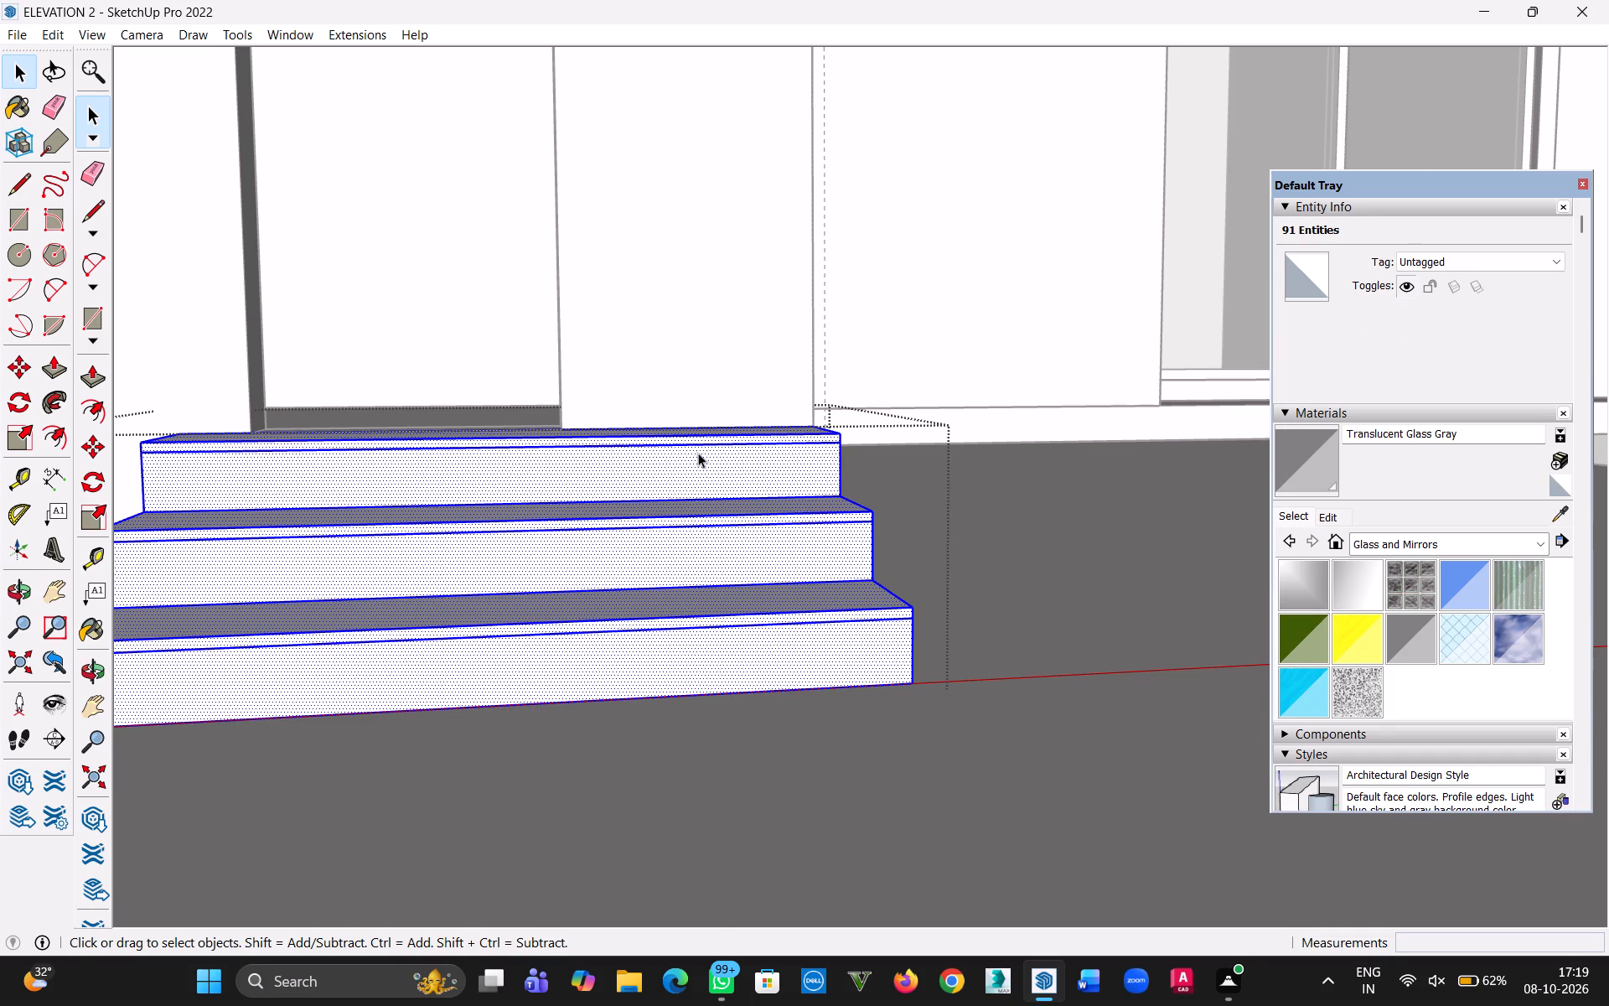
pyautogui.scroll(2, 698, 453)
pyautogui.press('p')
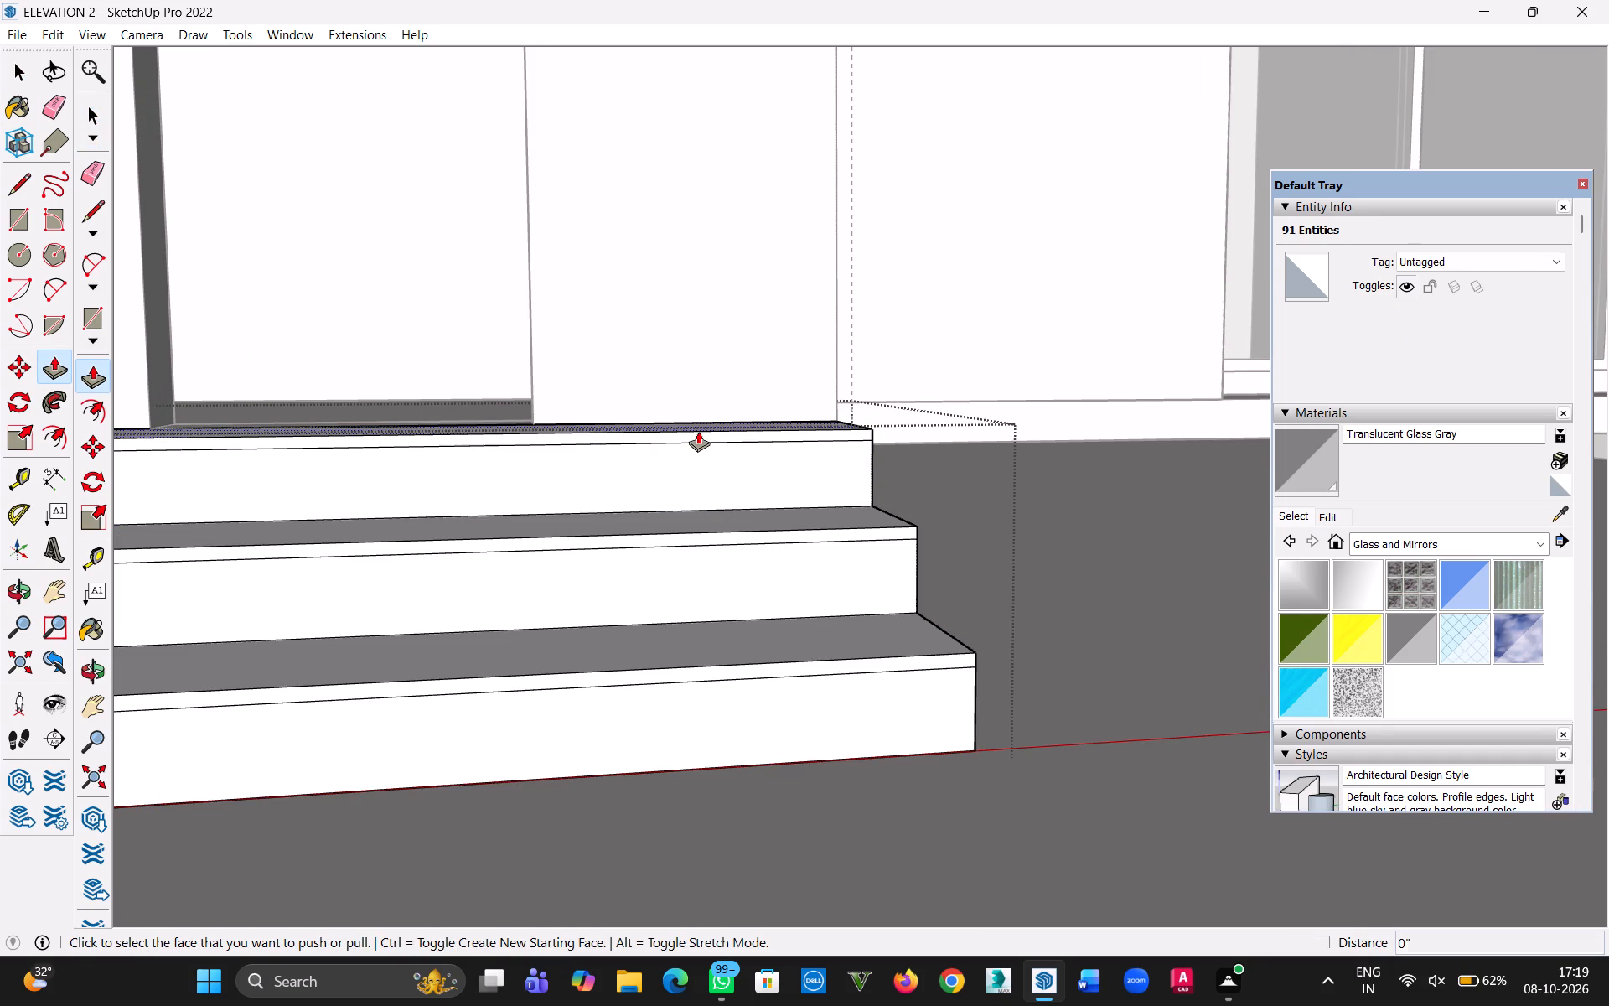
pyautogui.click(698, 431)
pyautogui.press('Escape')
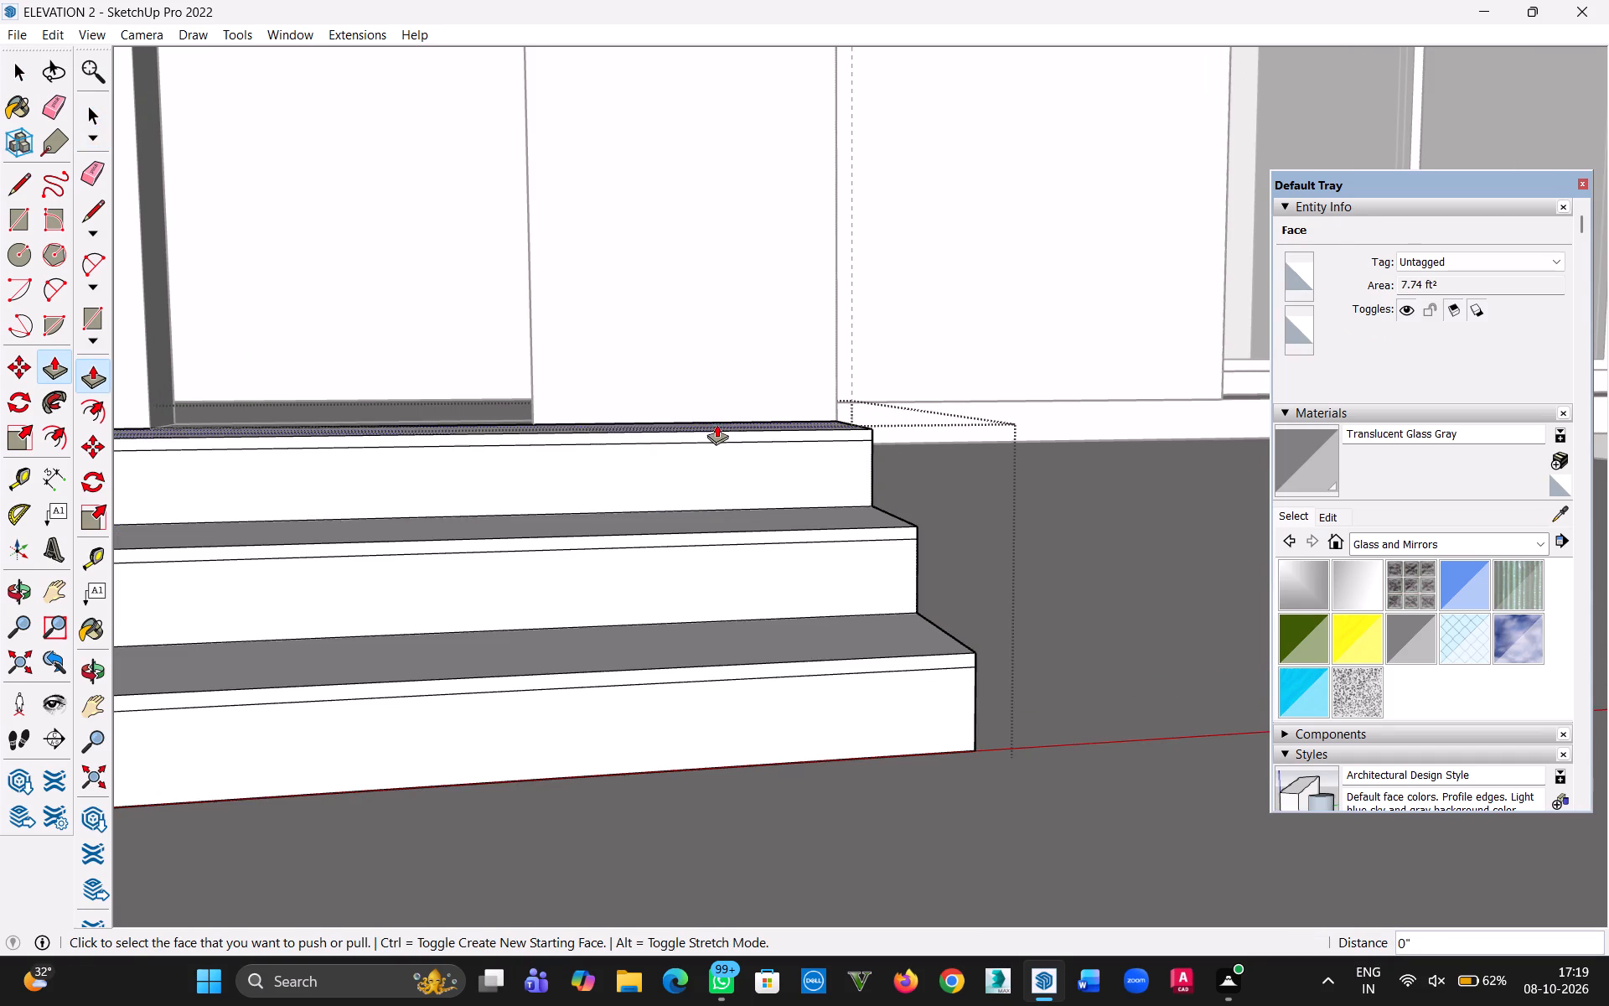
pyautogui.scroll(4, 719, 428)
pyautogui.click(715, 421)
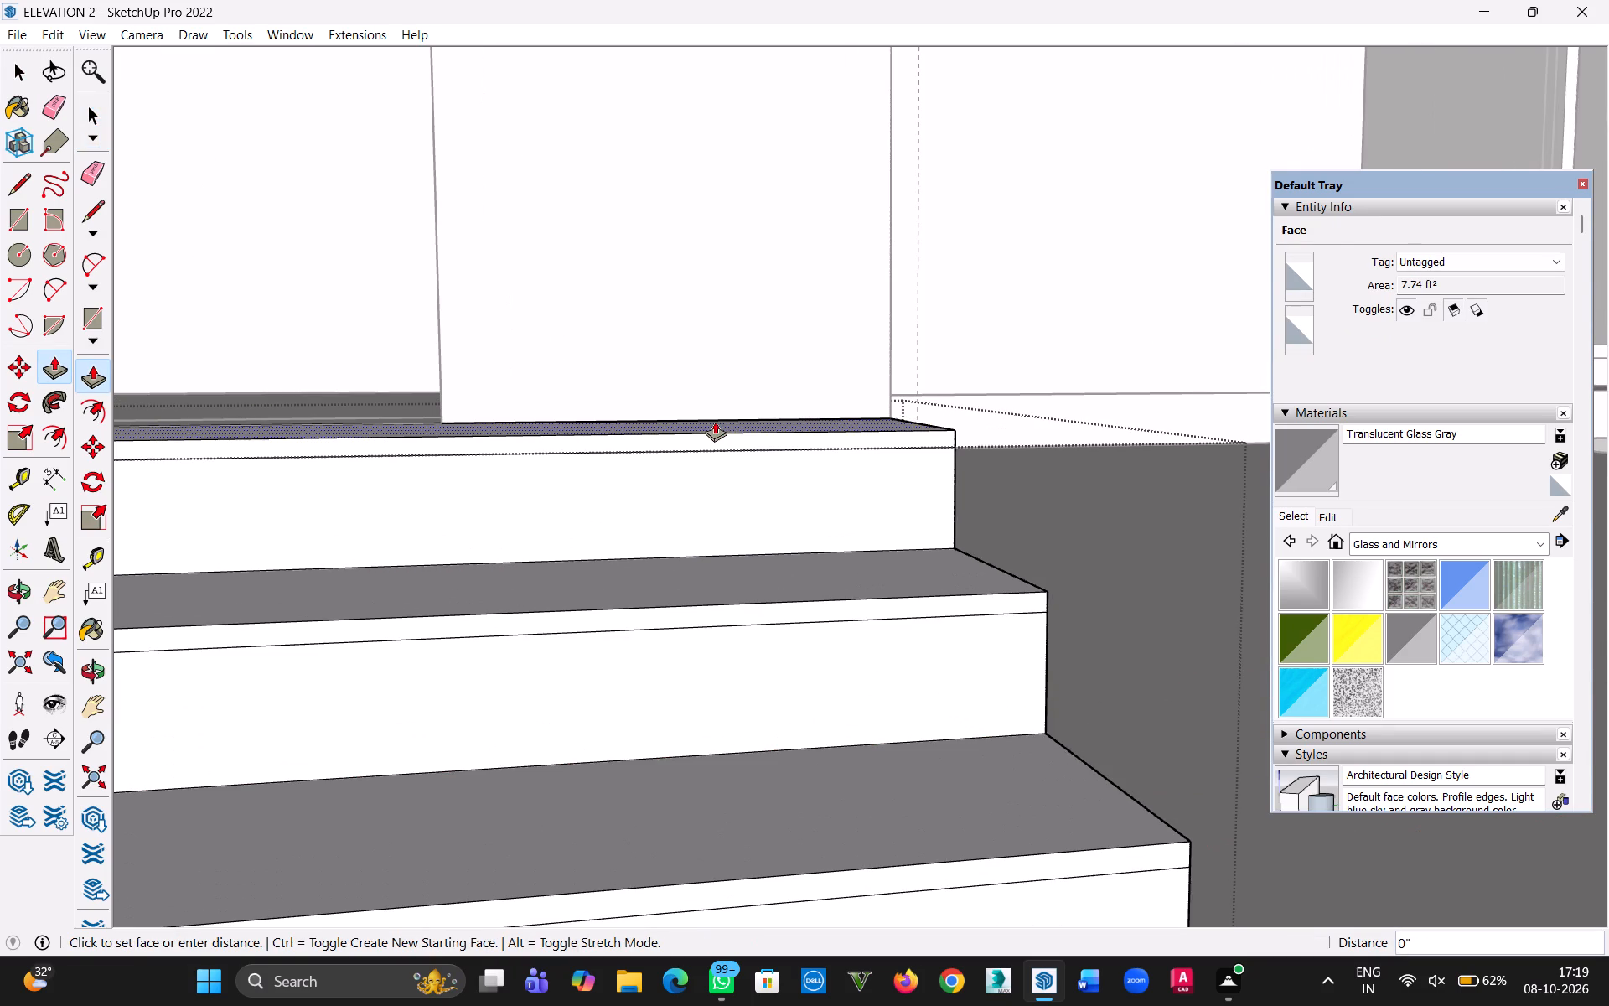
pyautogui.press('Escape')
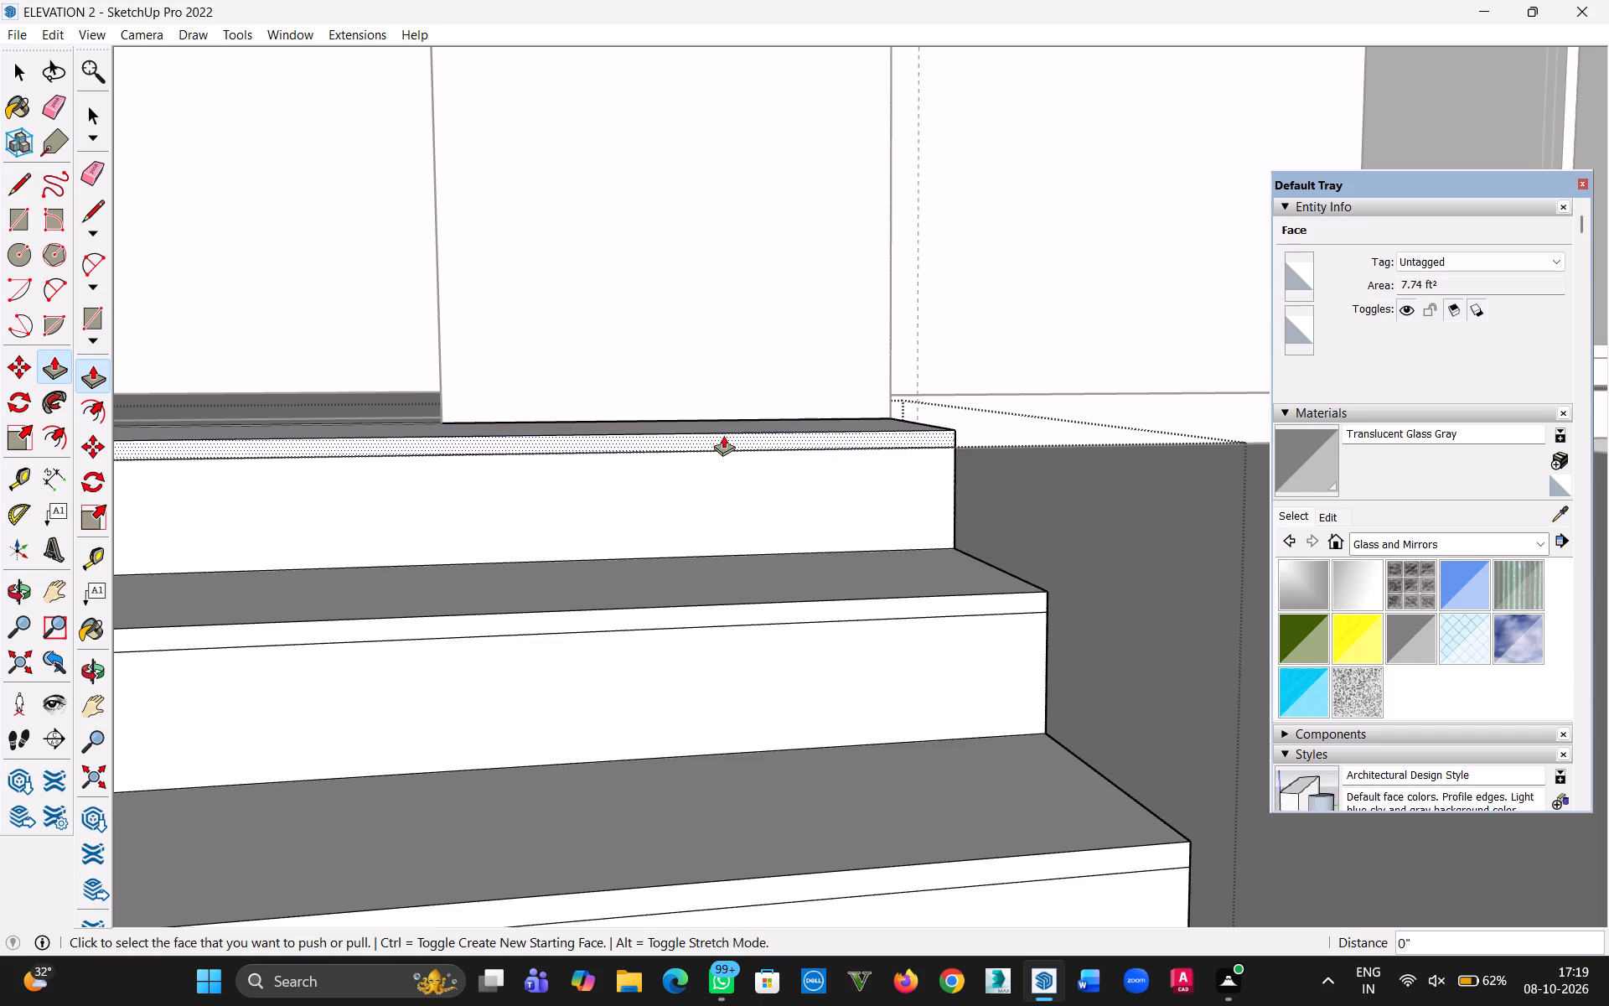
pyautogui.click(723, 435)
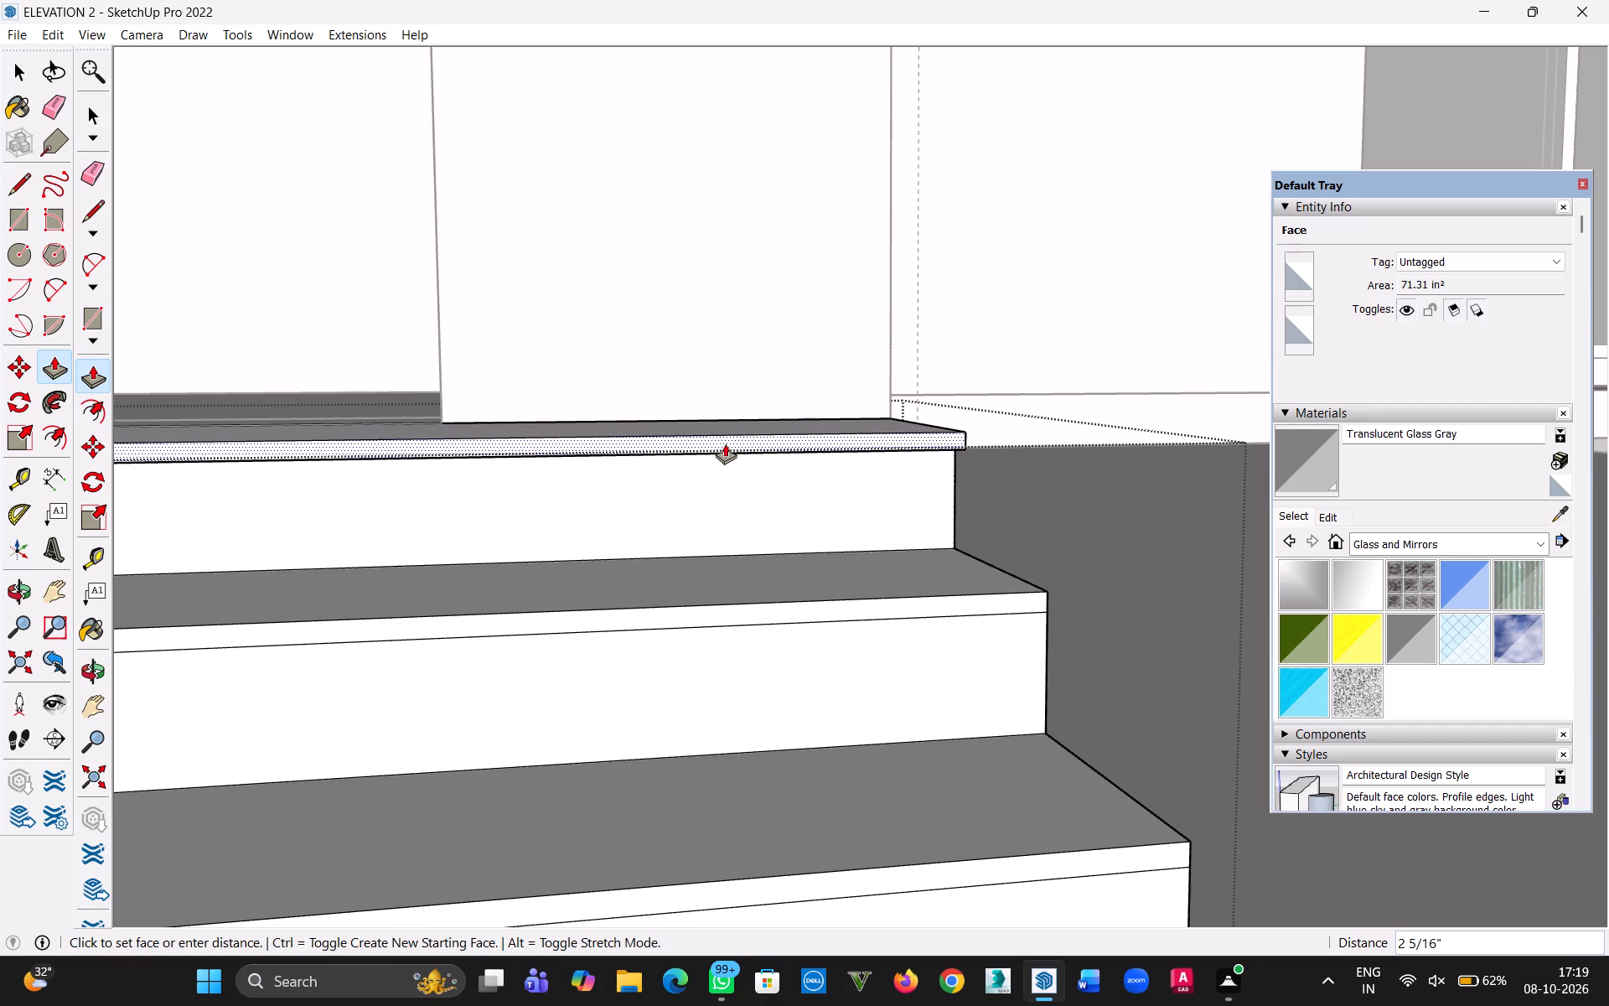
pyautogui.write('1"')
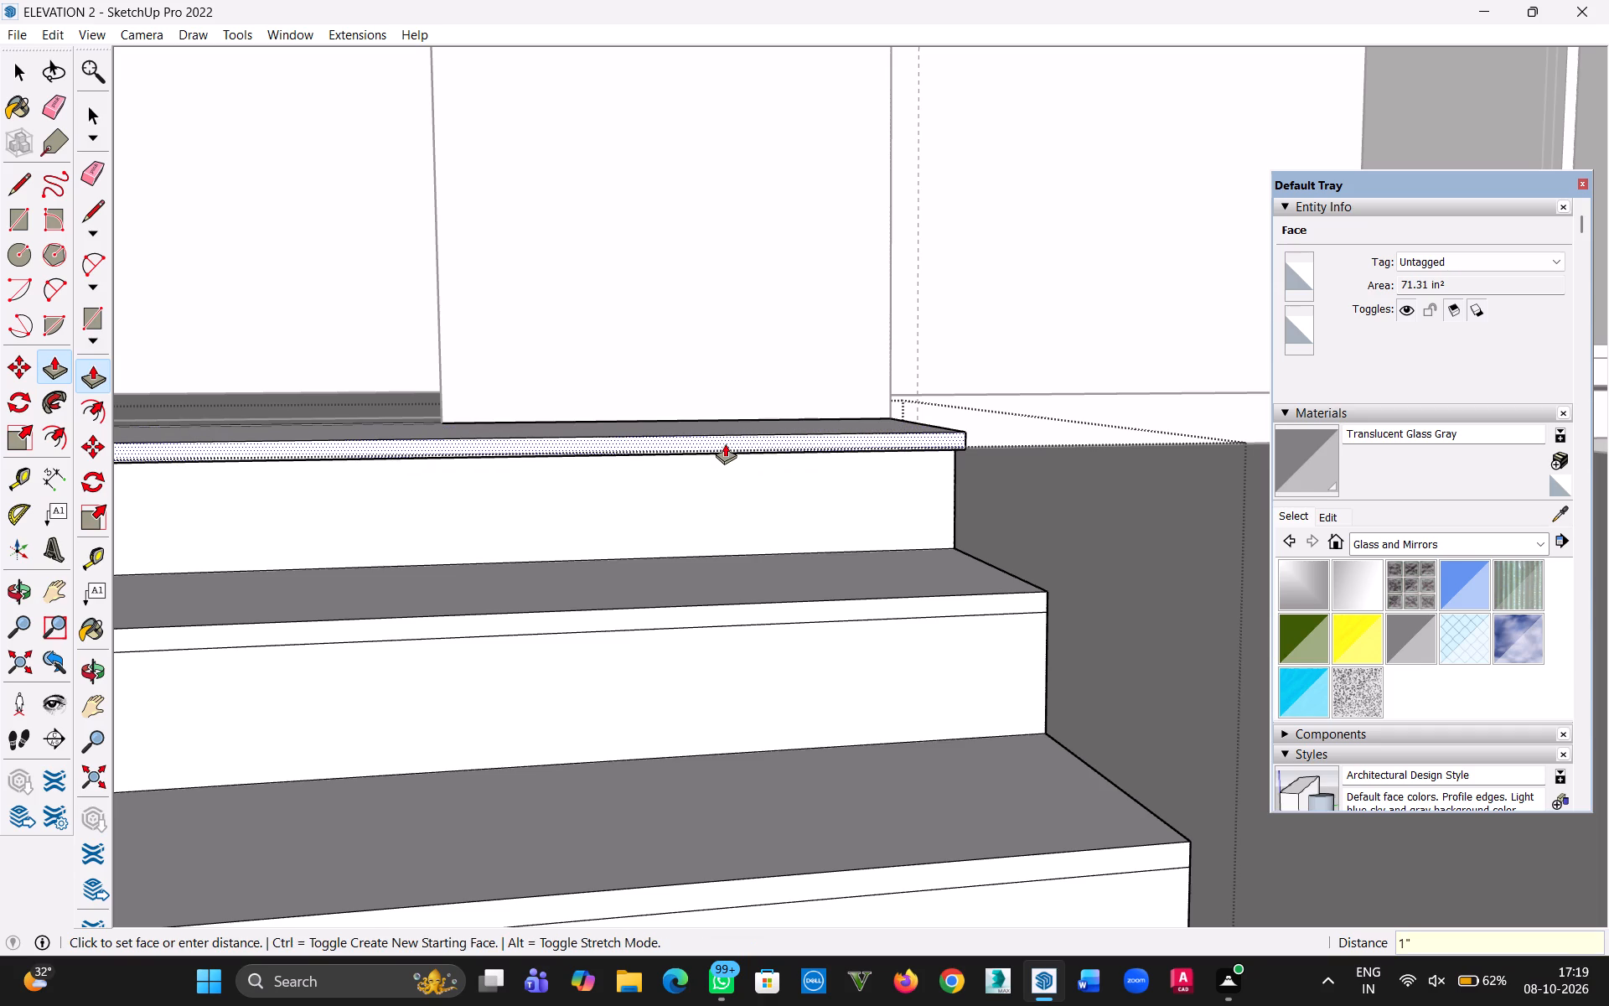
pyautogui.press('Return')
pyautogui.doubleClick(784, 612)
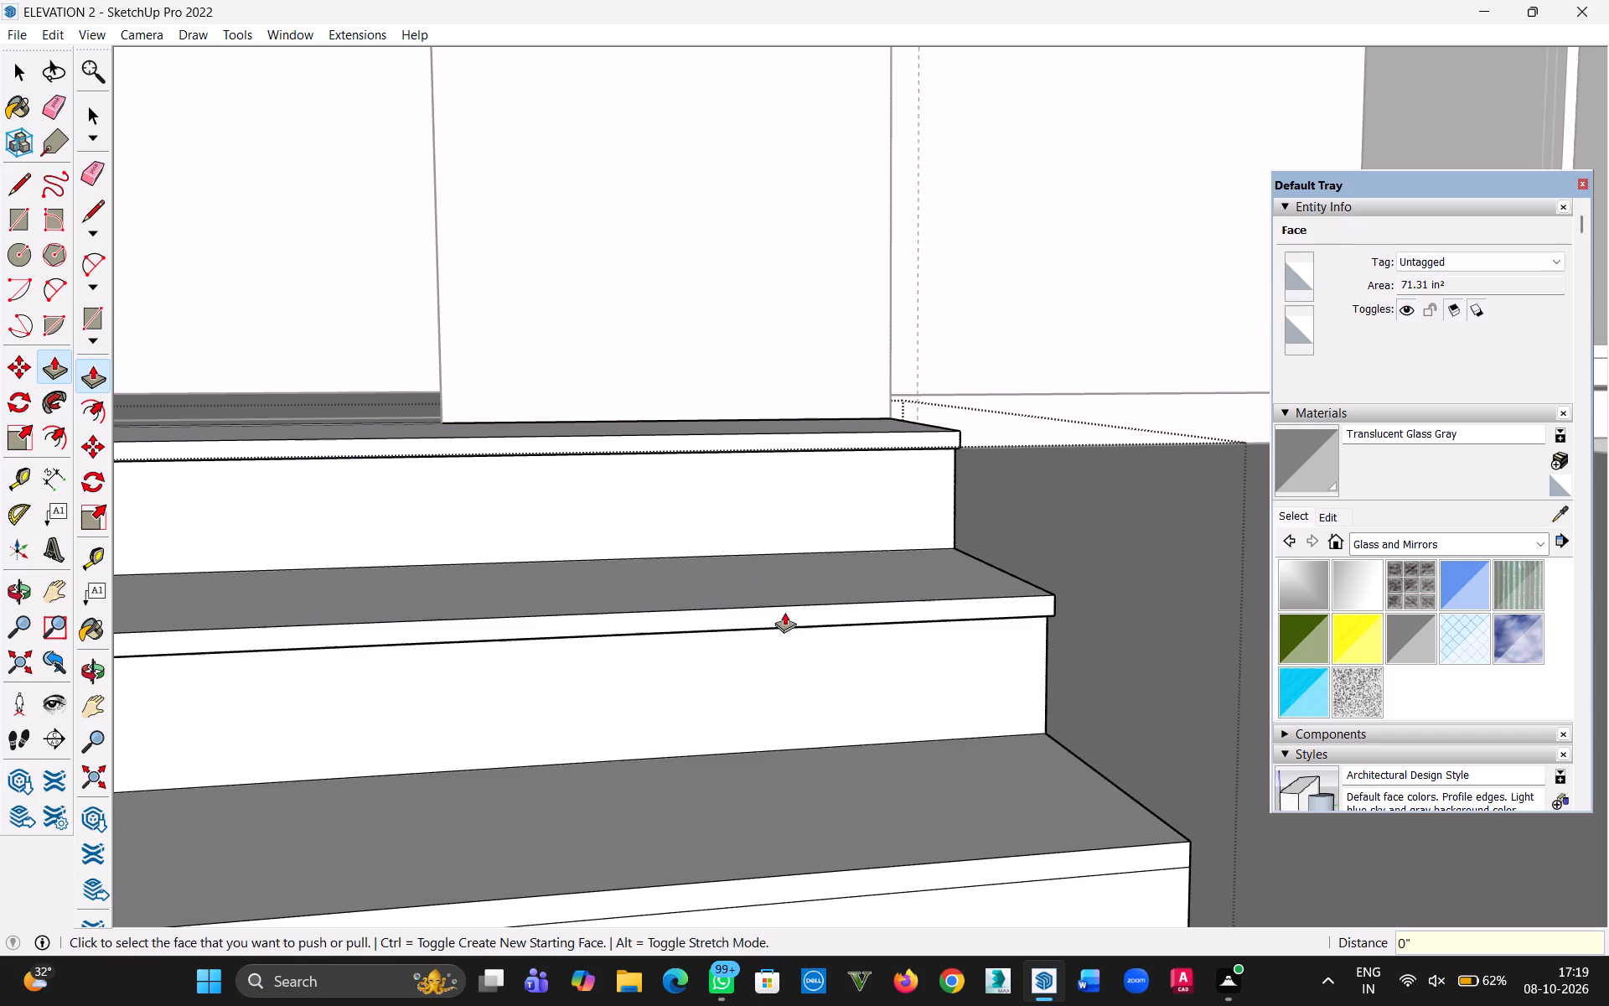
pyautogui.doubleClick(934, 873)
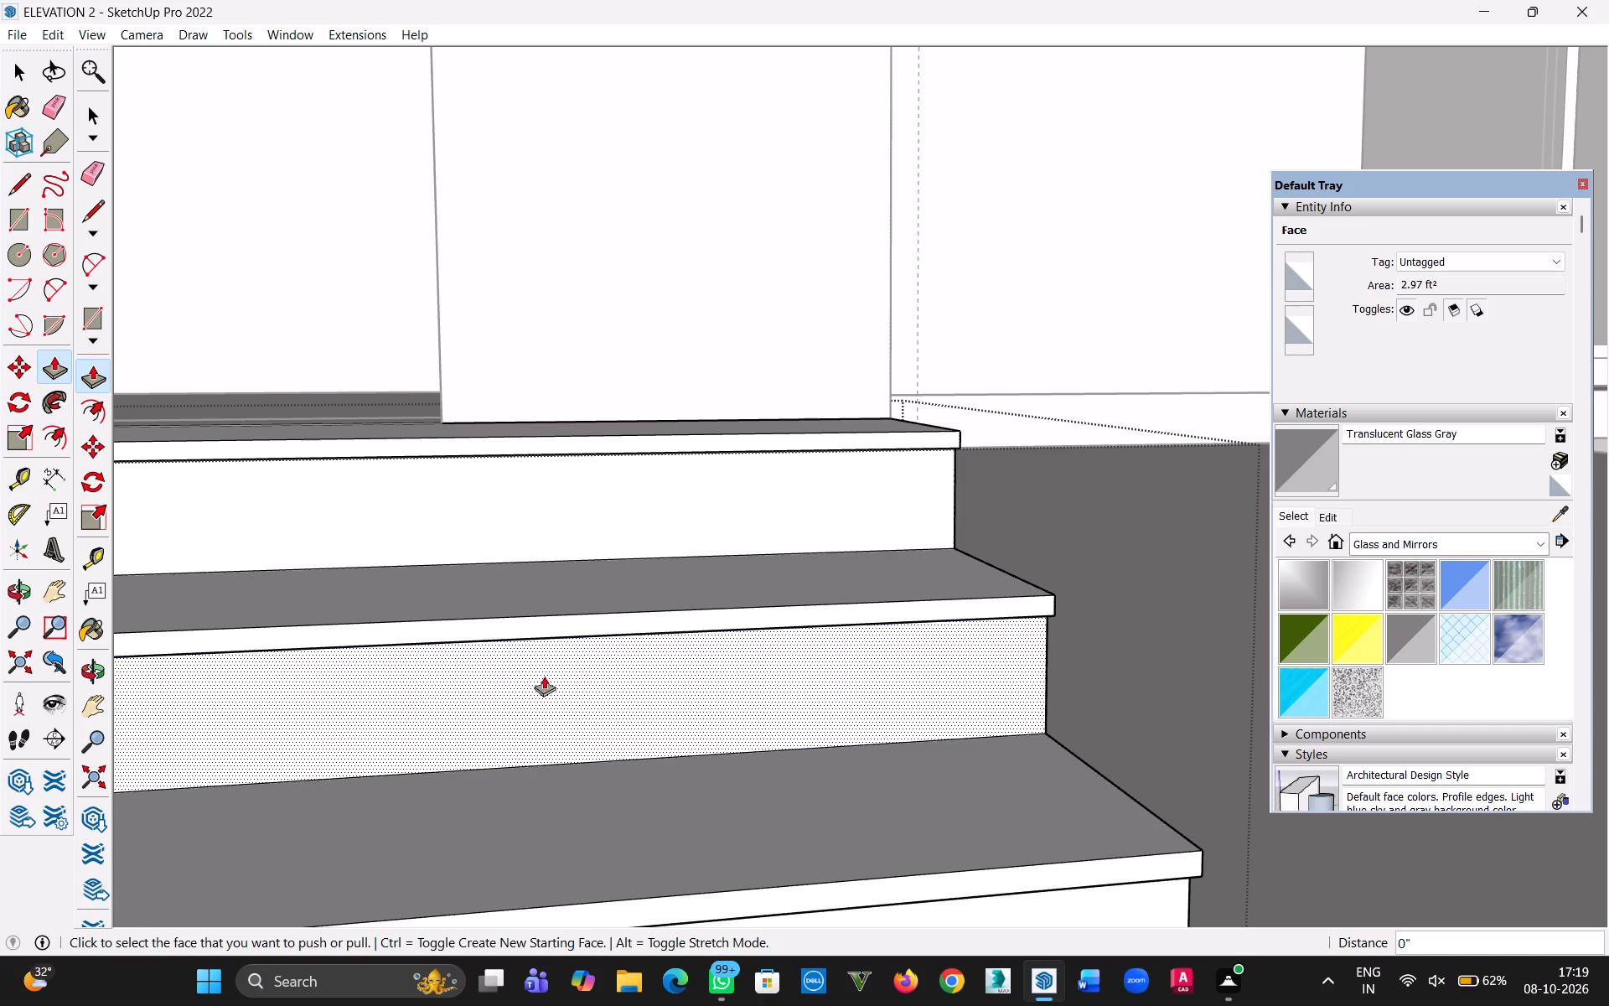
# Place guides from the entrance wall's base corner to the bottom step's front corner and parallel to the wall, about 3' 10 11/16" out.
pyautogui.scroll(-9, 543, 679)
pyautogui.moveTo(577, 705); pyautogui.dragTo(0, 664, button='middle')
pyautogui.moveTo(325, 681); pyautogui.dragTo(167, 687, button='middle')
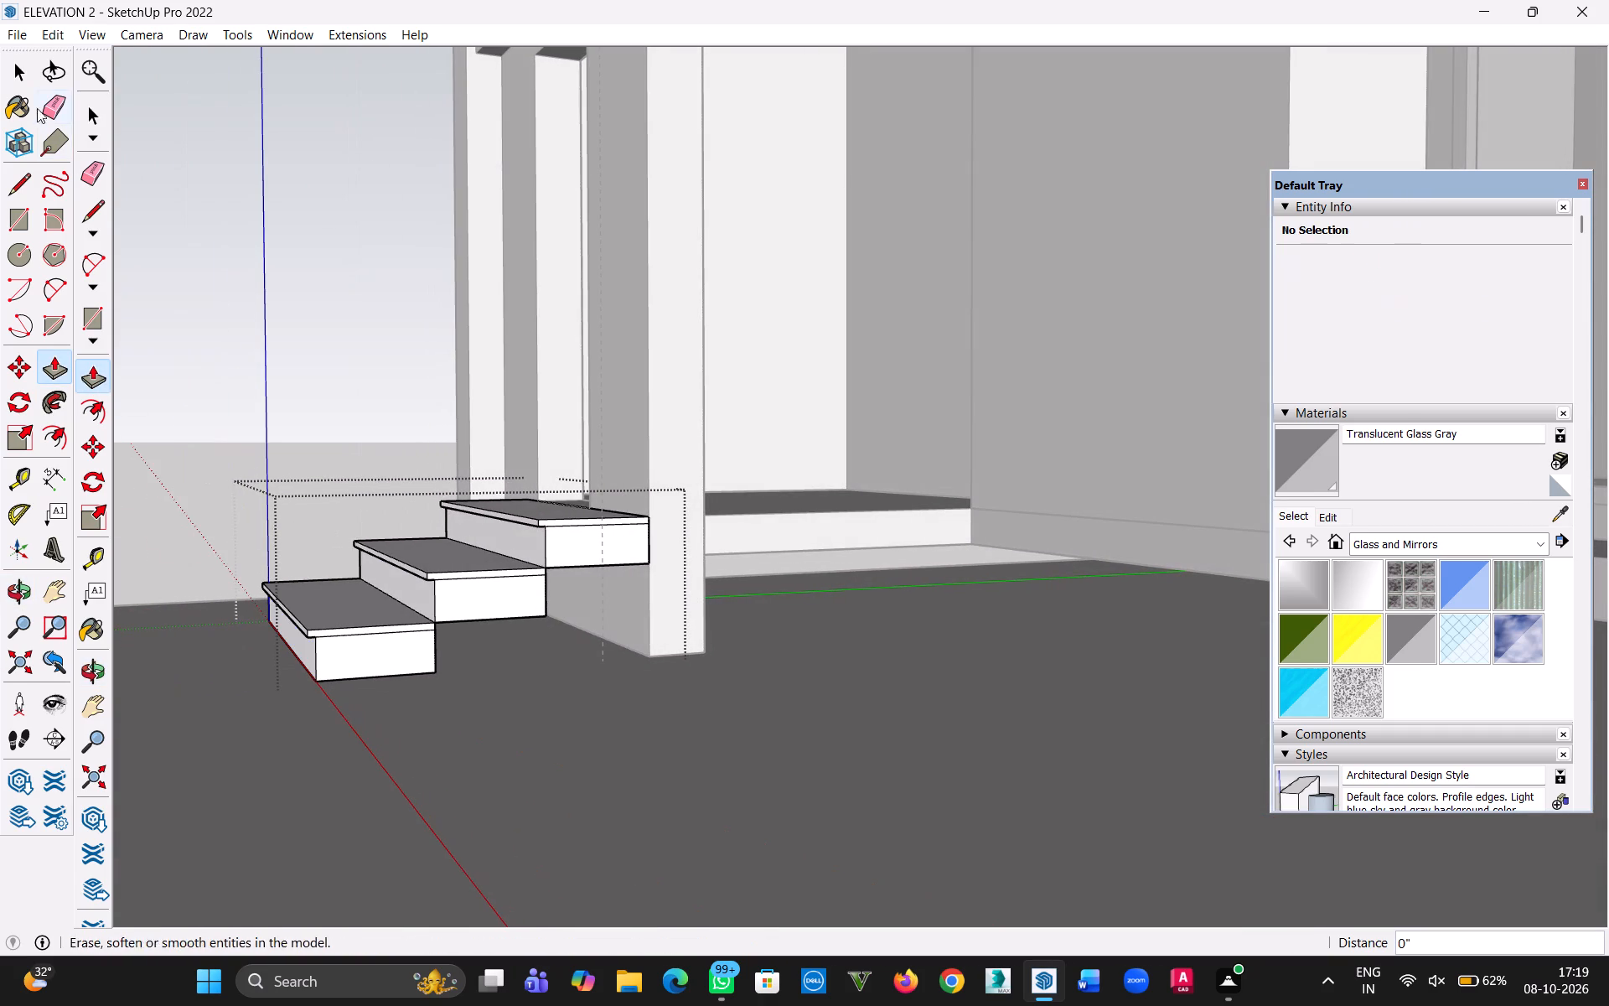
pyautogui.click(16, 80)
pyautogui.click(551, 692)
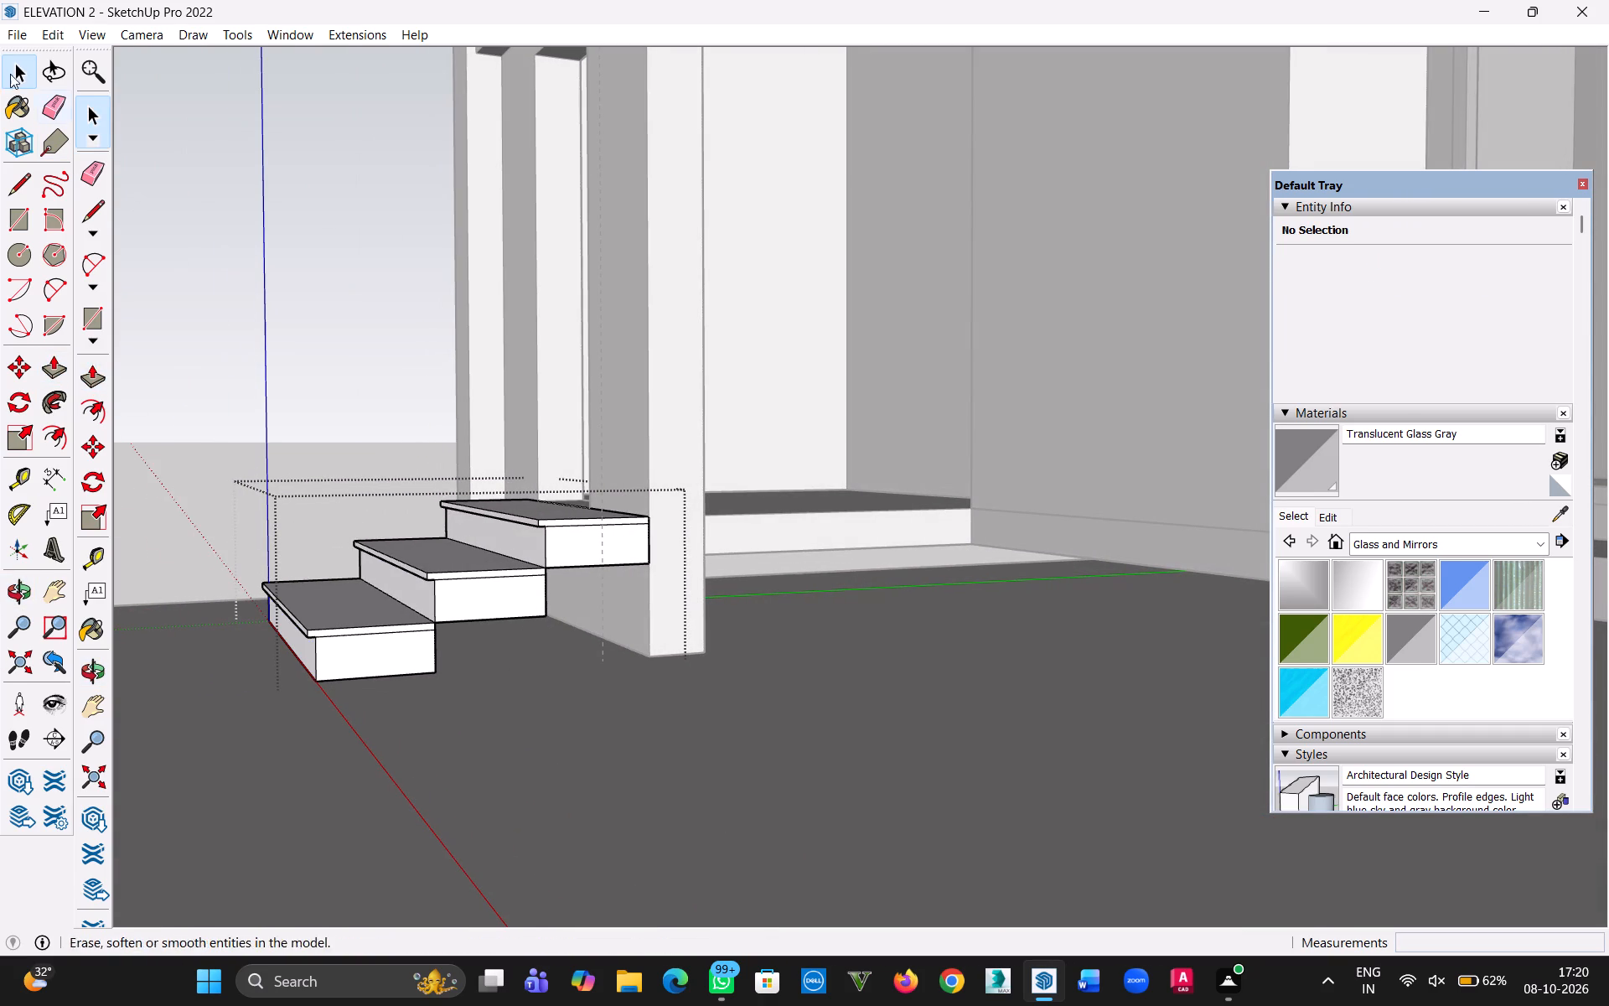
pyautogui.doubleClick(406, 723)
pyautogui.moveTo(509, 673); pyautogui.dragTo(427, 753, button='middle')
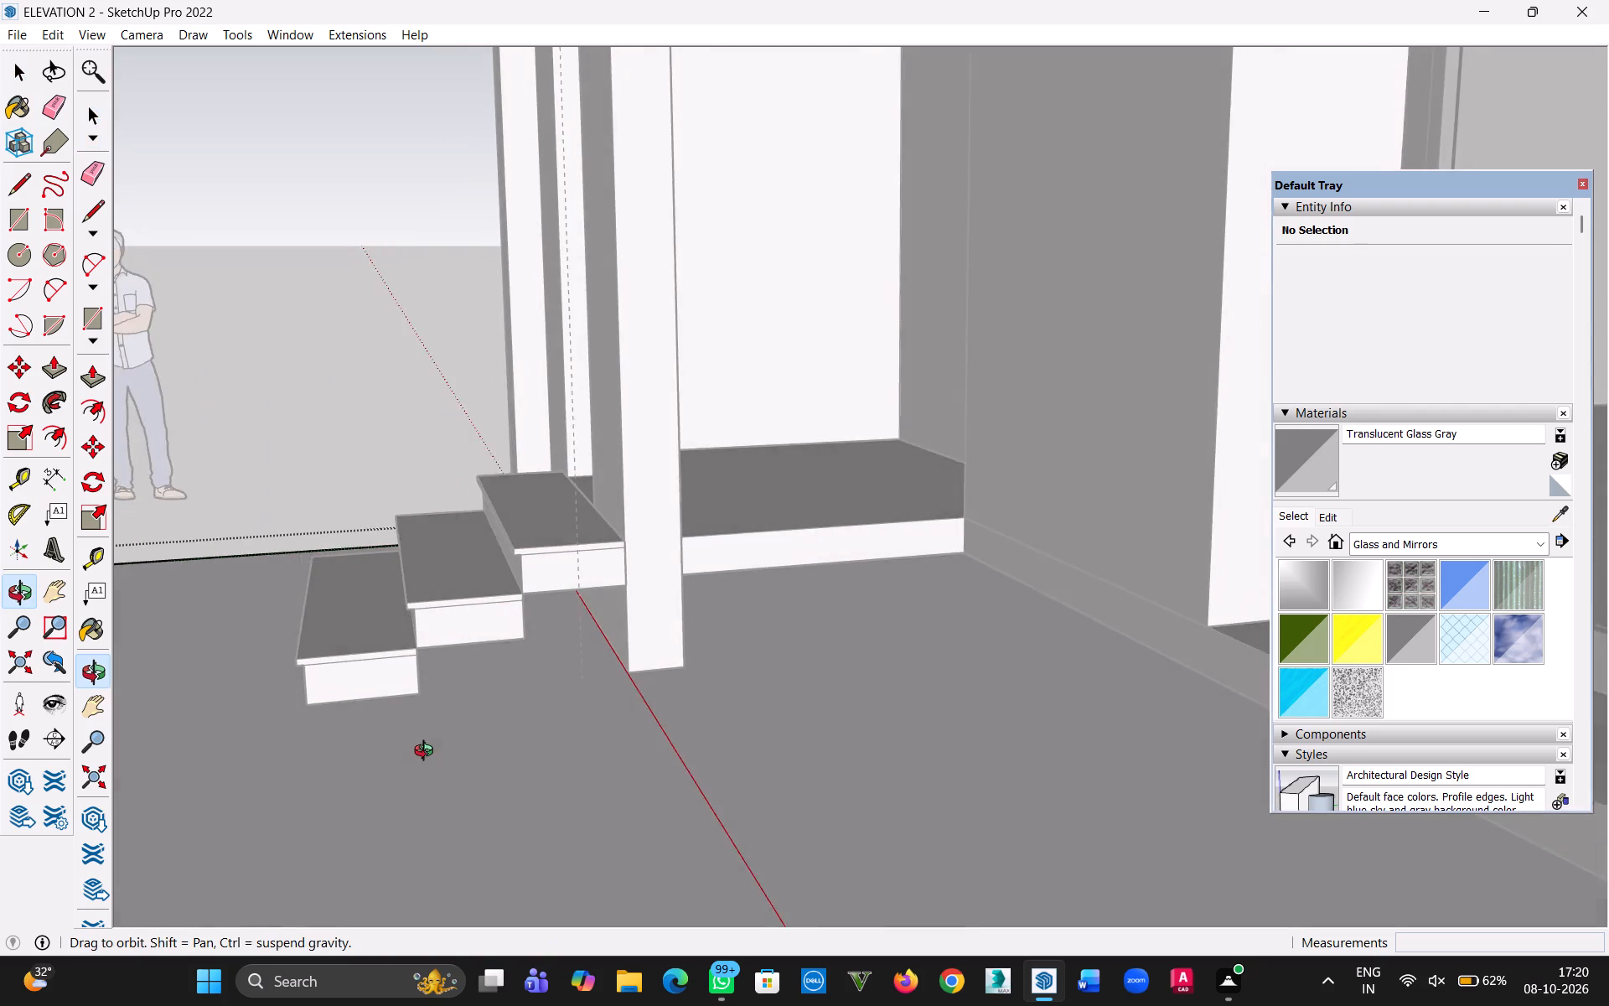
pyautogui.moveTo(427, 753); pyautogui.dragTo(448, 777, button='middle')
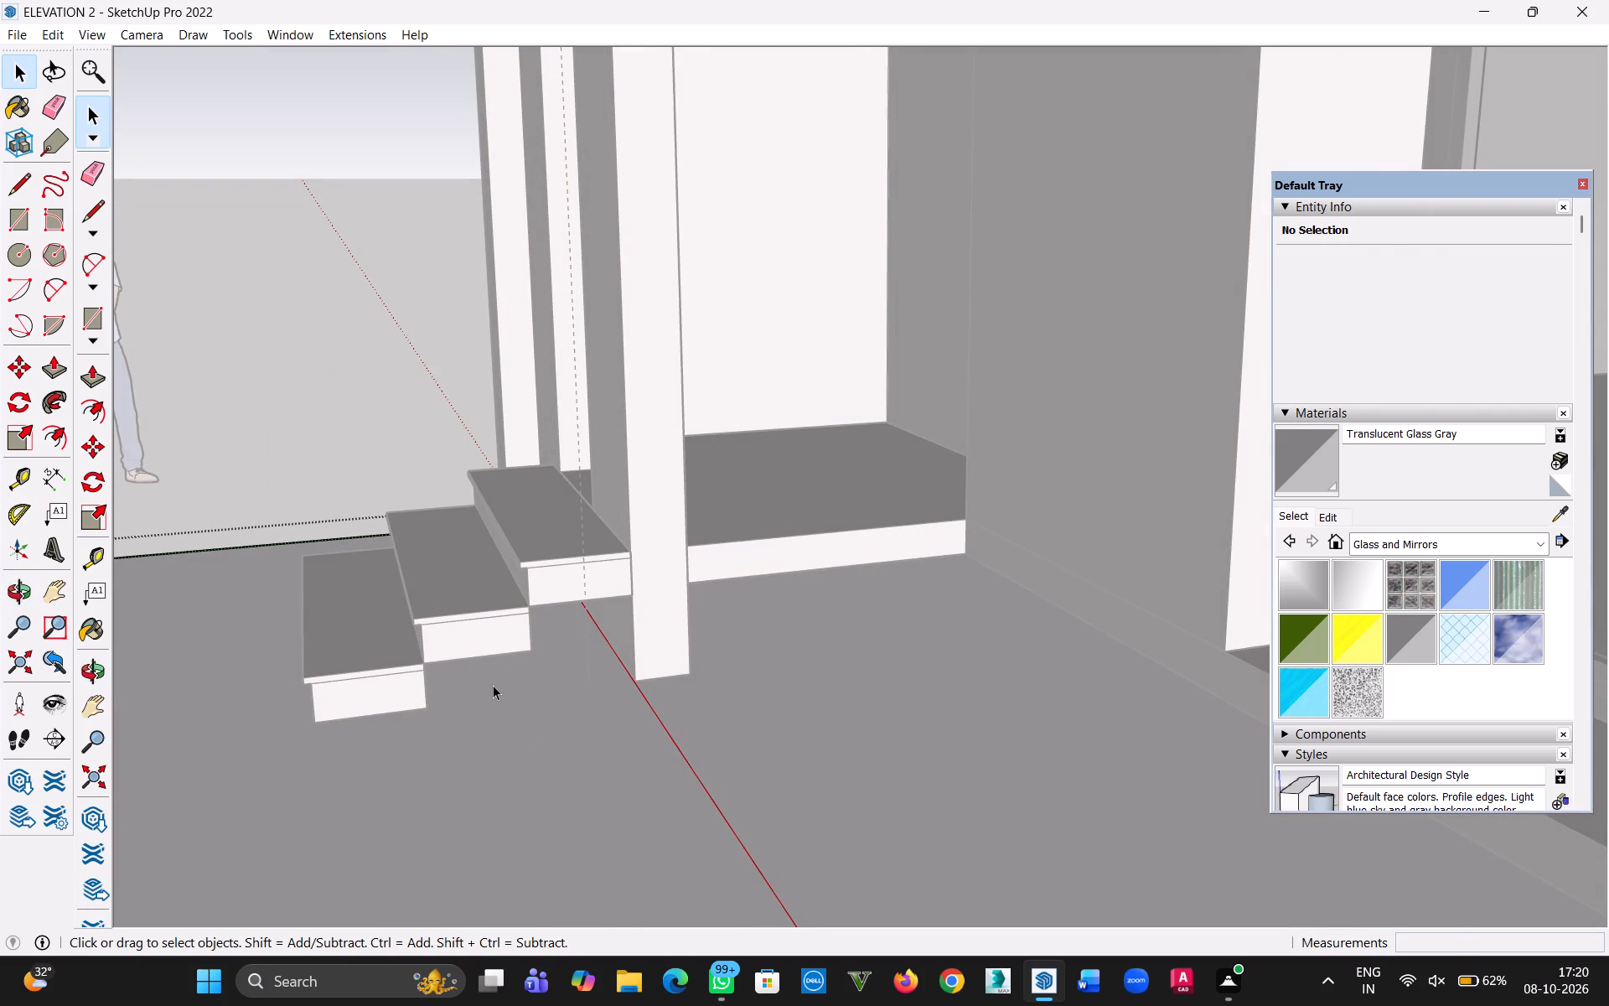
pyautogui.press('t')
pyautogui.click(633, 679)
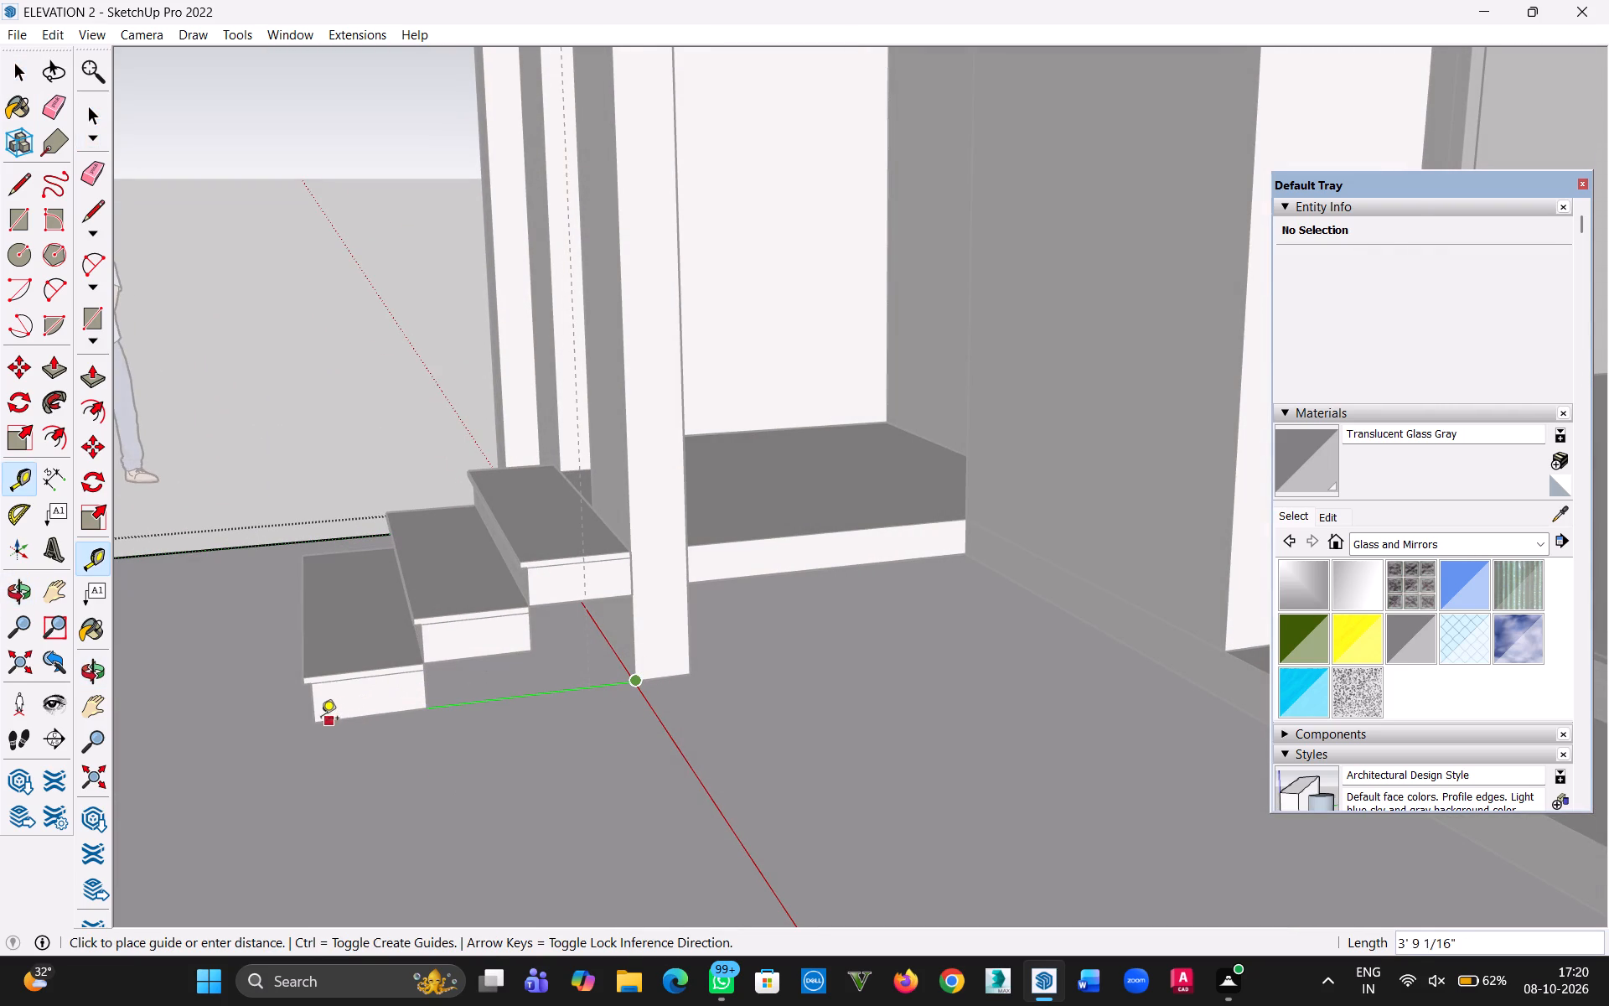
pyautogui.click(316, 721)
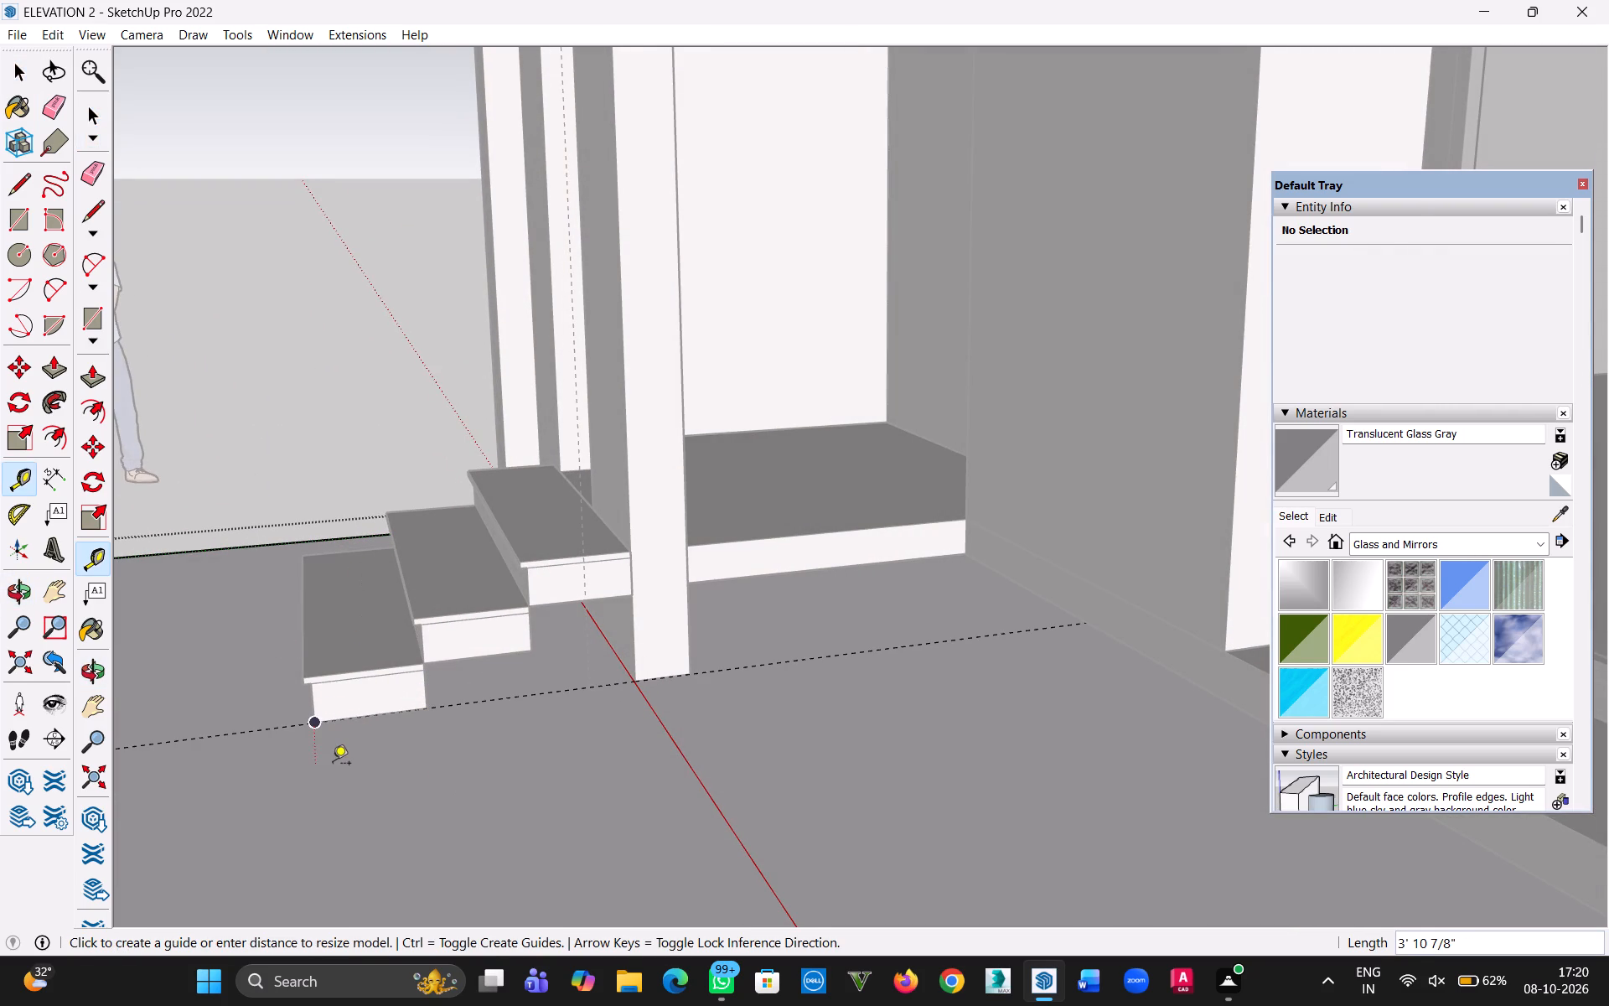
pyautogui.click(615, 658)
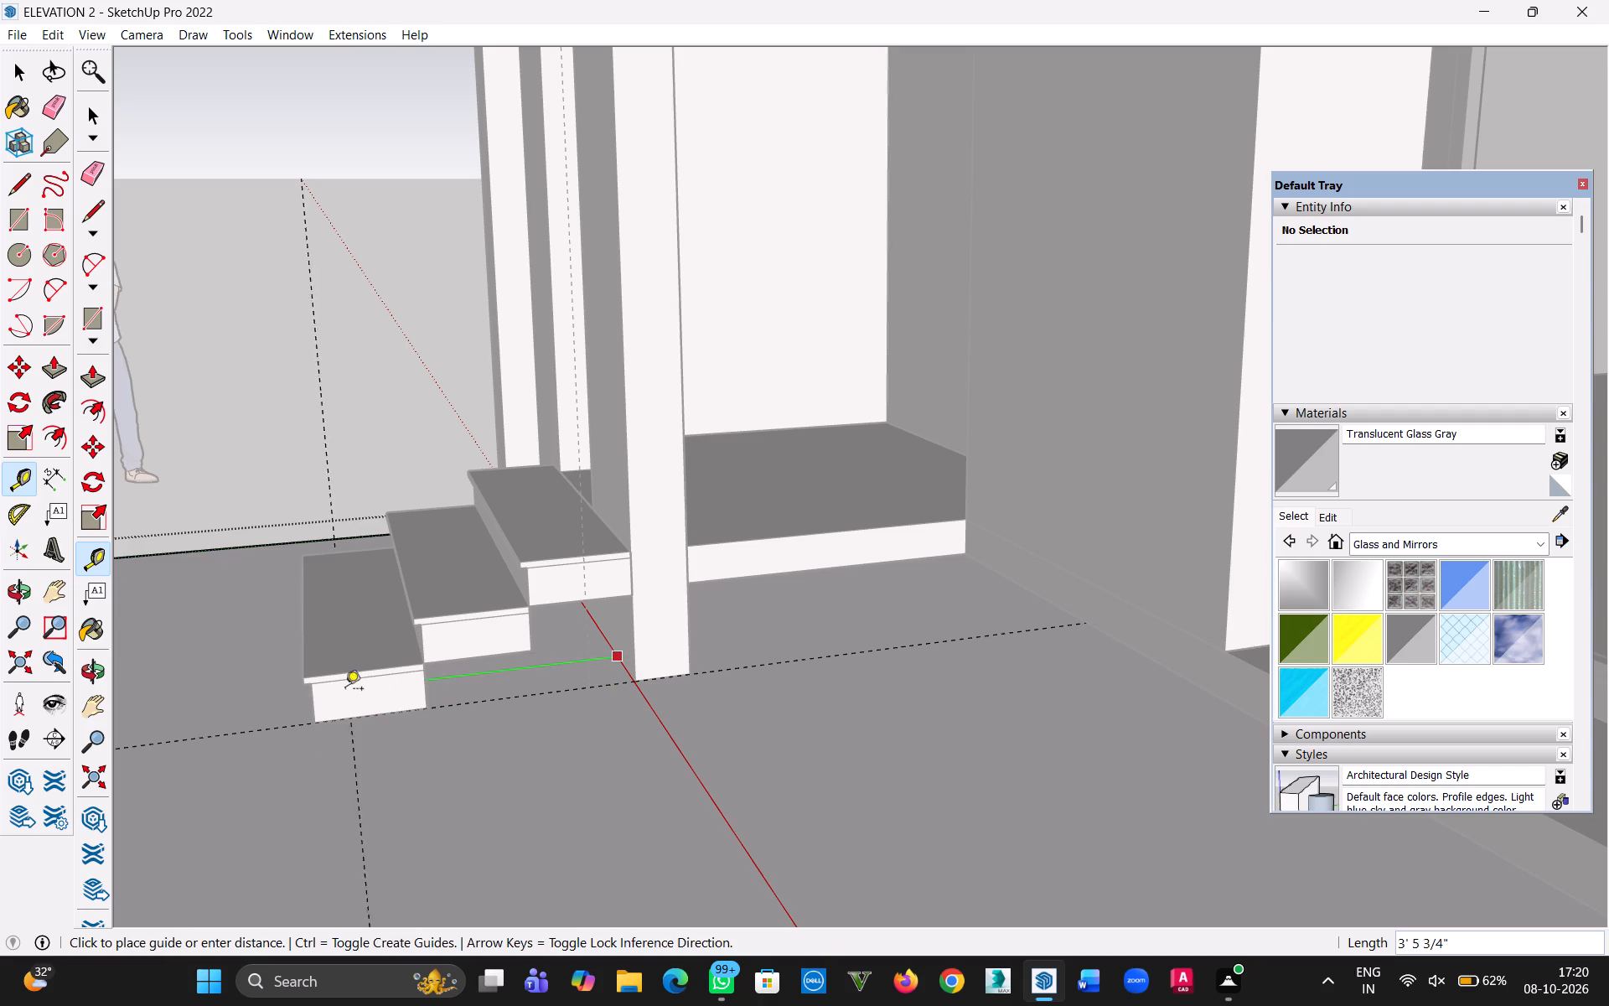
pyautogui.click(318, 727)
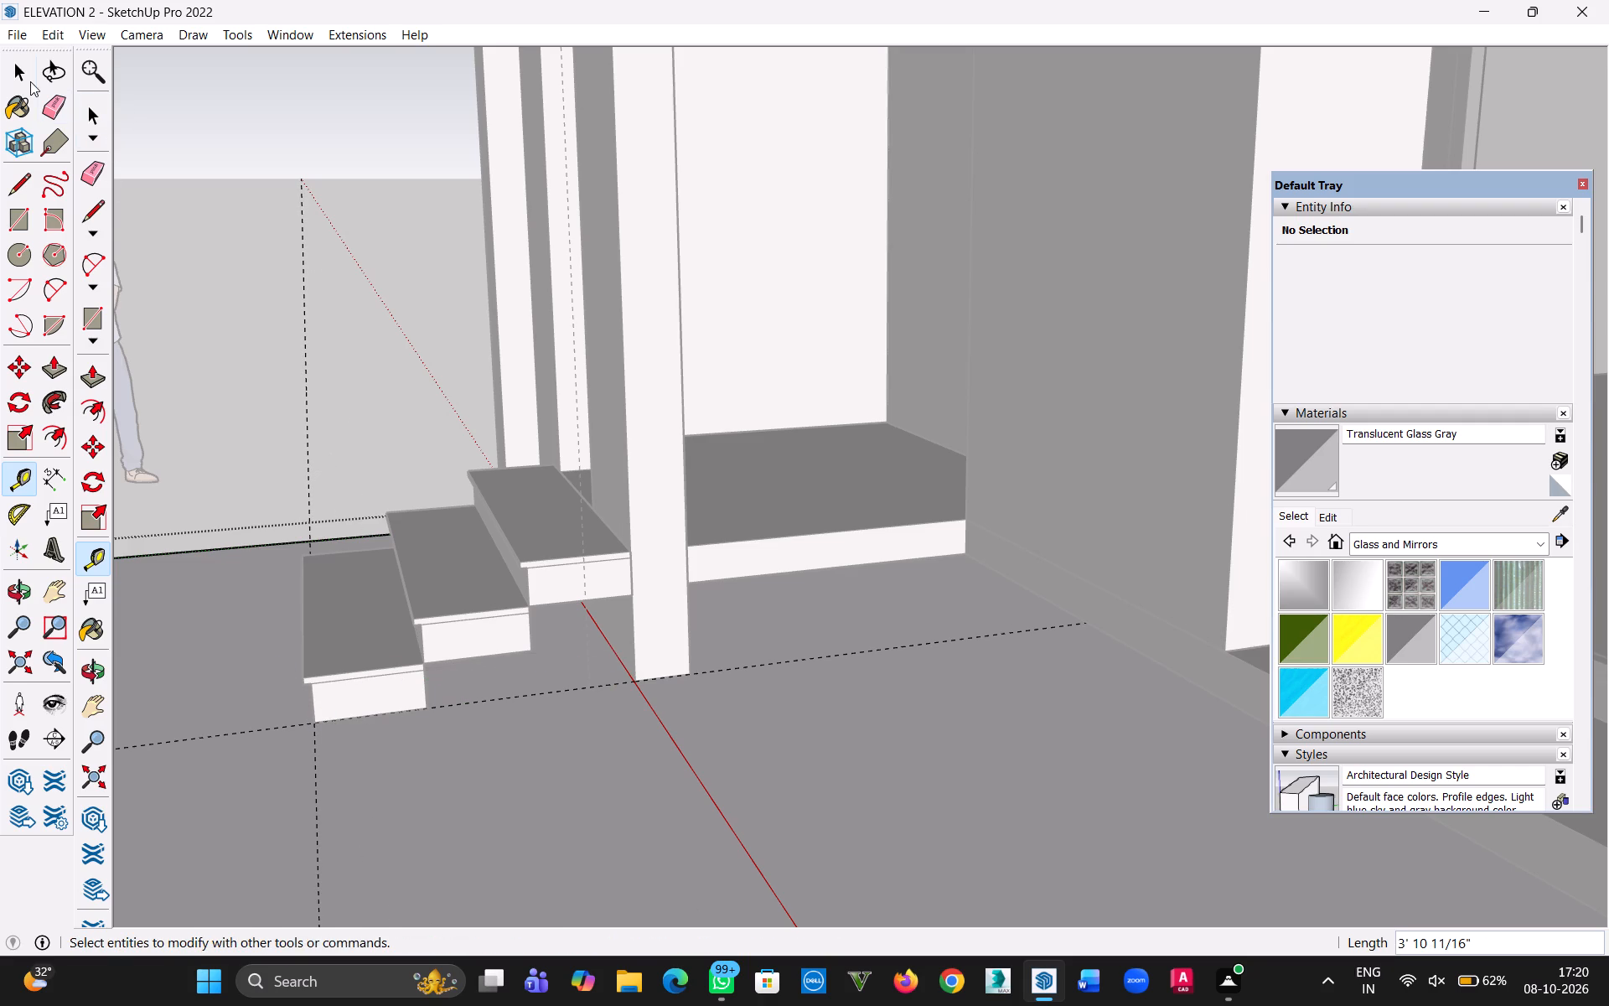
pyautogui.click(26, 80)
pyautogui.press('Escape')
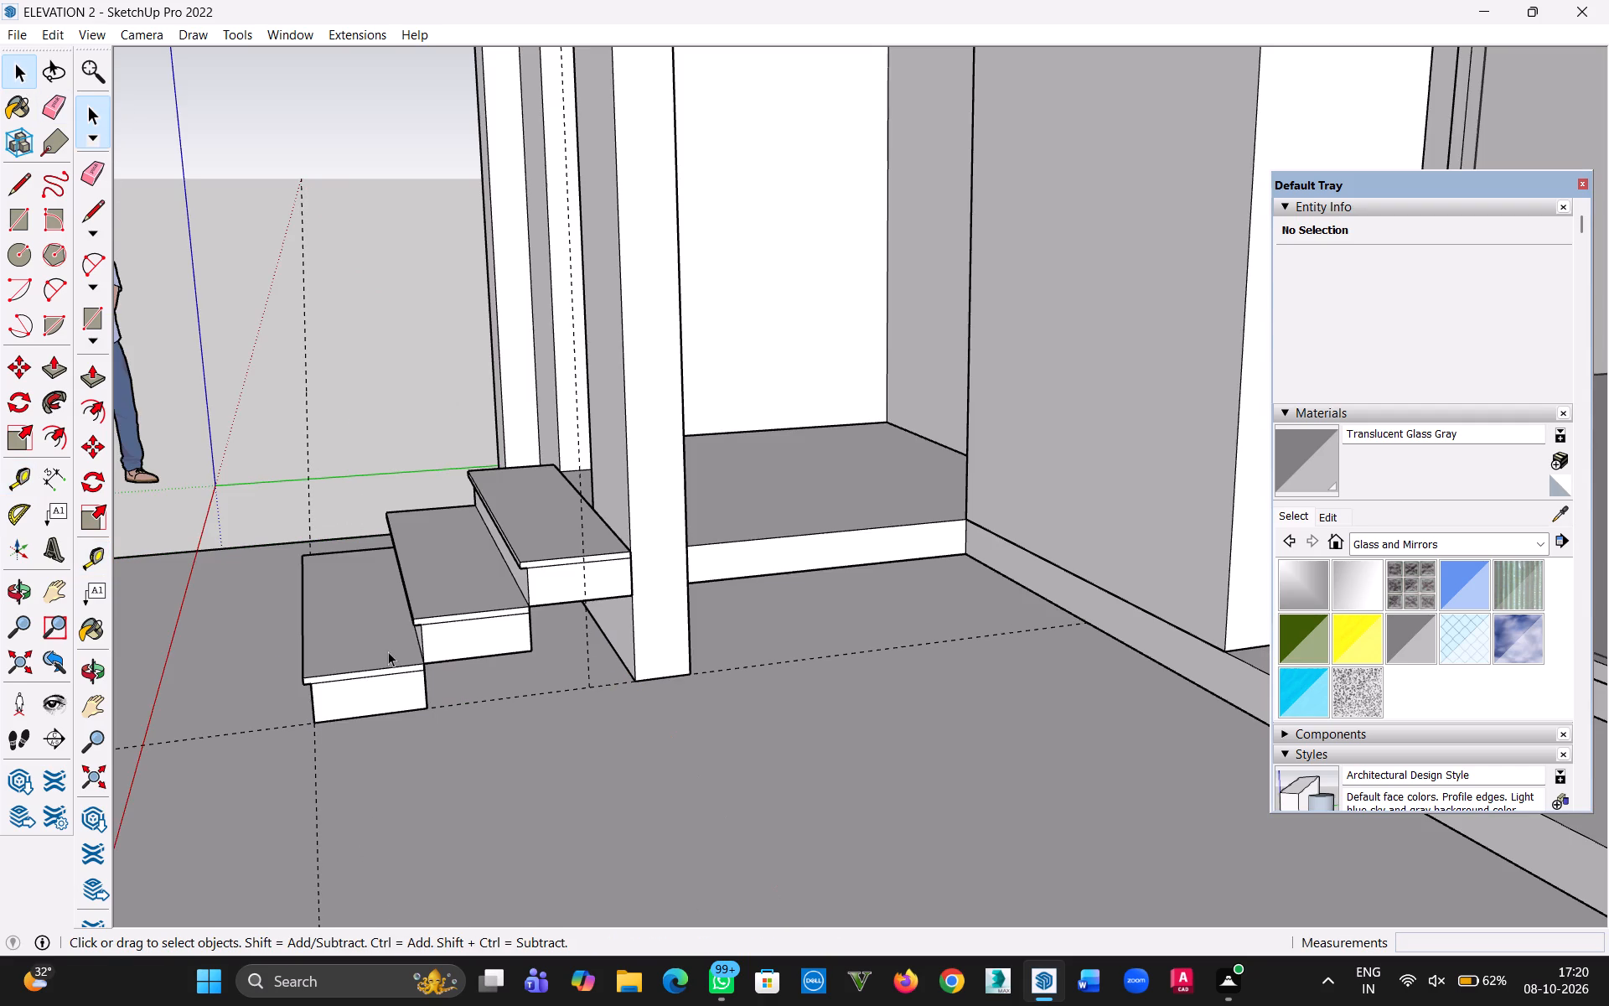
# Move the staircase group about 1' 3 5/8" away from the wall, putting the bottom step's rear corner on the guide intersection.
pyautogui.click(486, 605)
pyautogui.press('m')
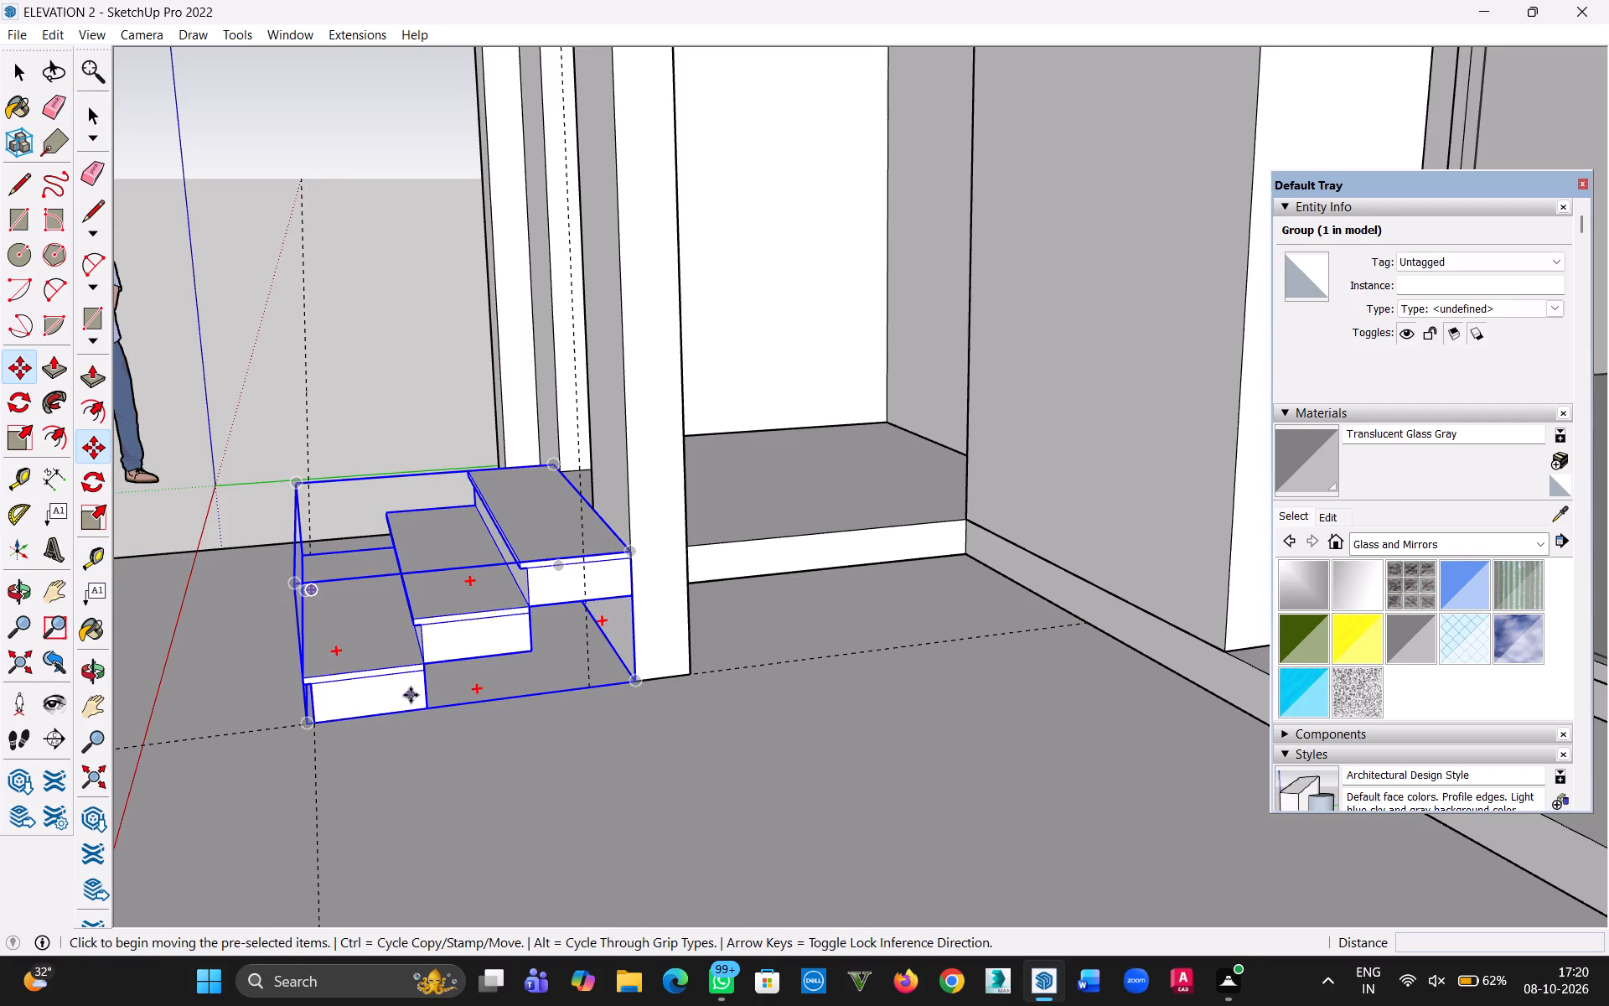
pyautogui.click(430, 708)
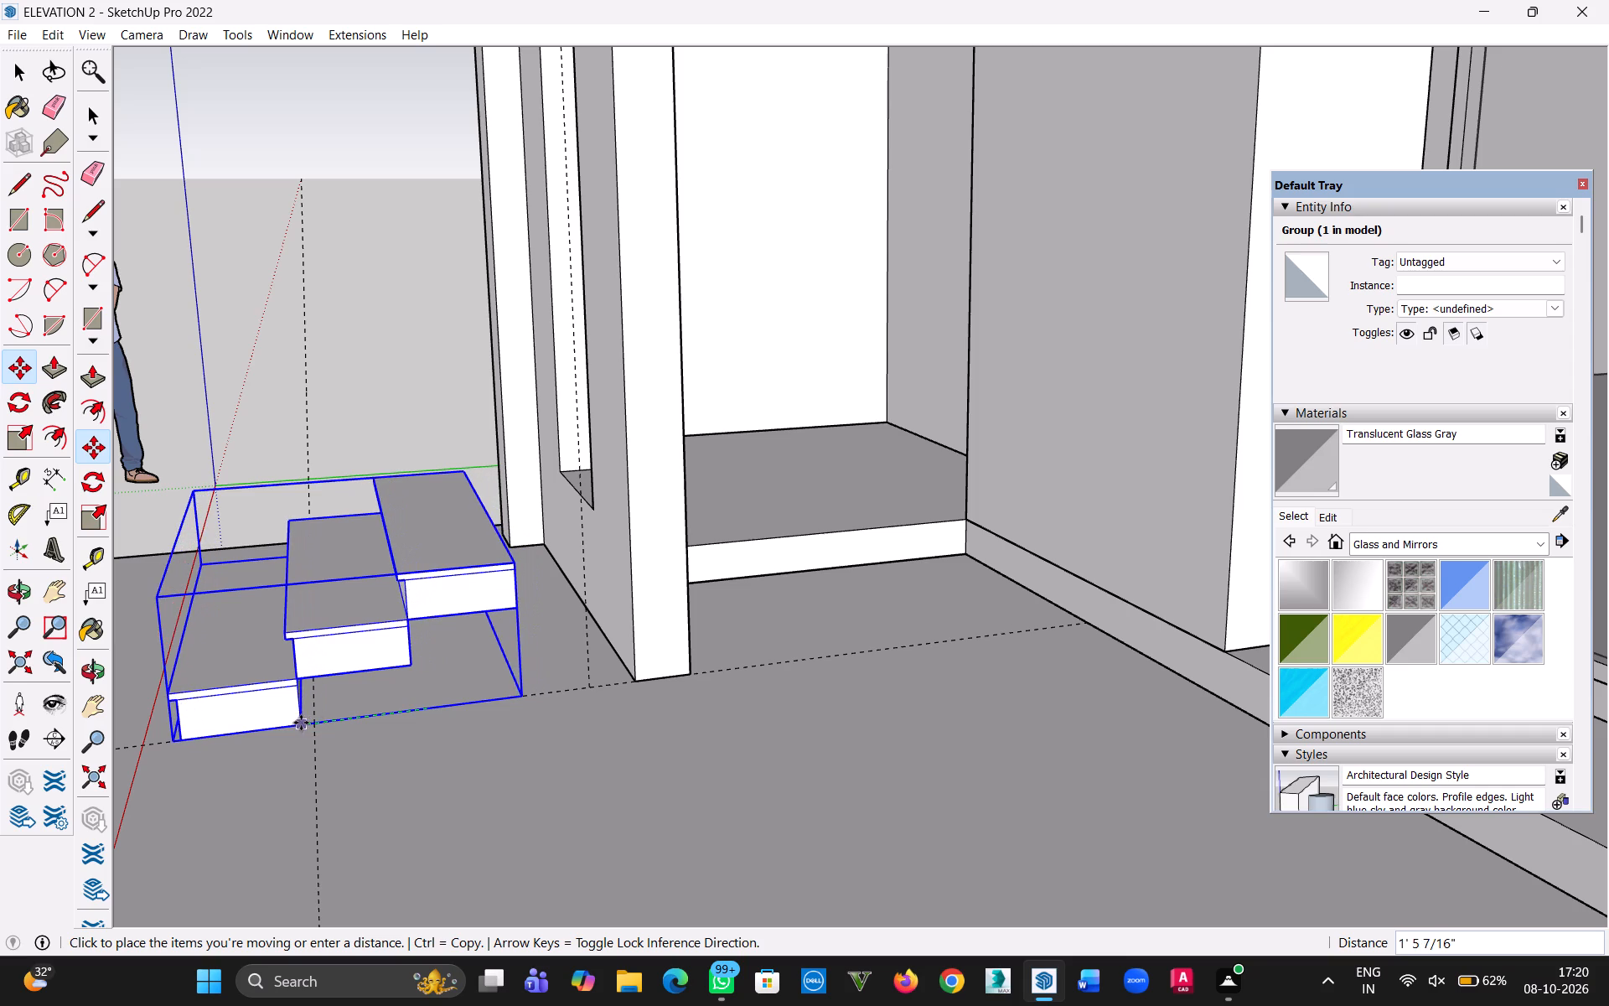
pyautogui.click(313, 722)
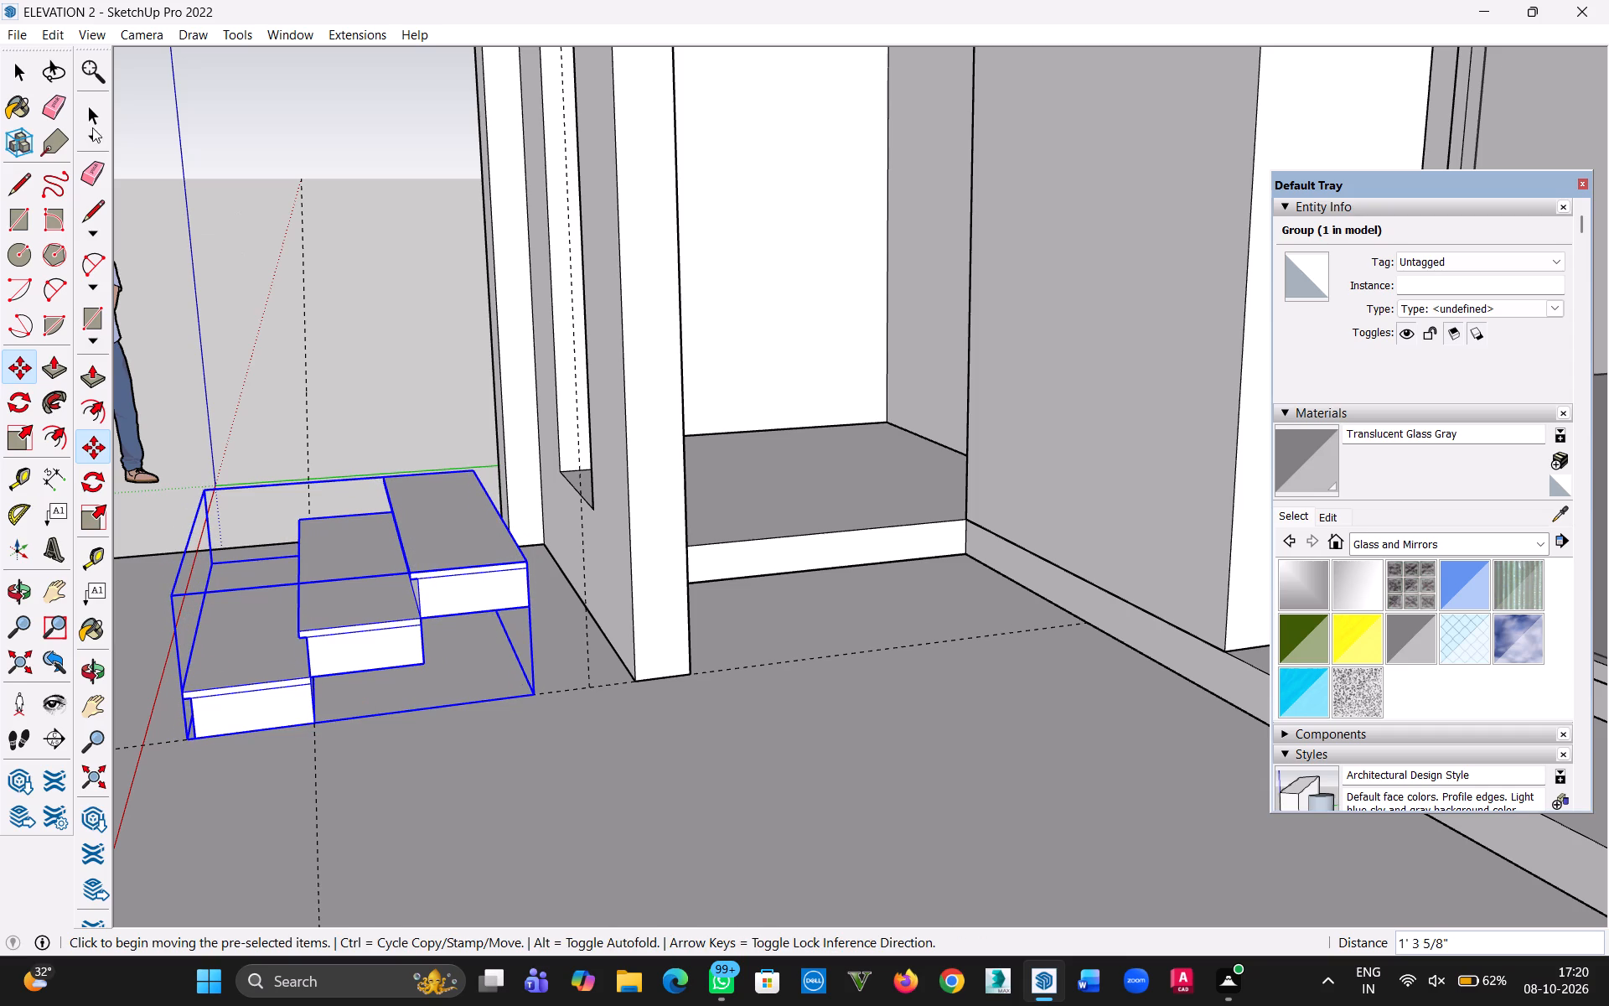
pyautogui.click(18, 73)
pyautogui.click(351, 346)
# Extend the rear face of the top step's block about 1' 3 5/8" back to the entrance wall.
pyautogui.moveTo(384, 381); pyautogui.dragTo(497, 452, button='middle')
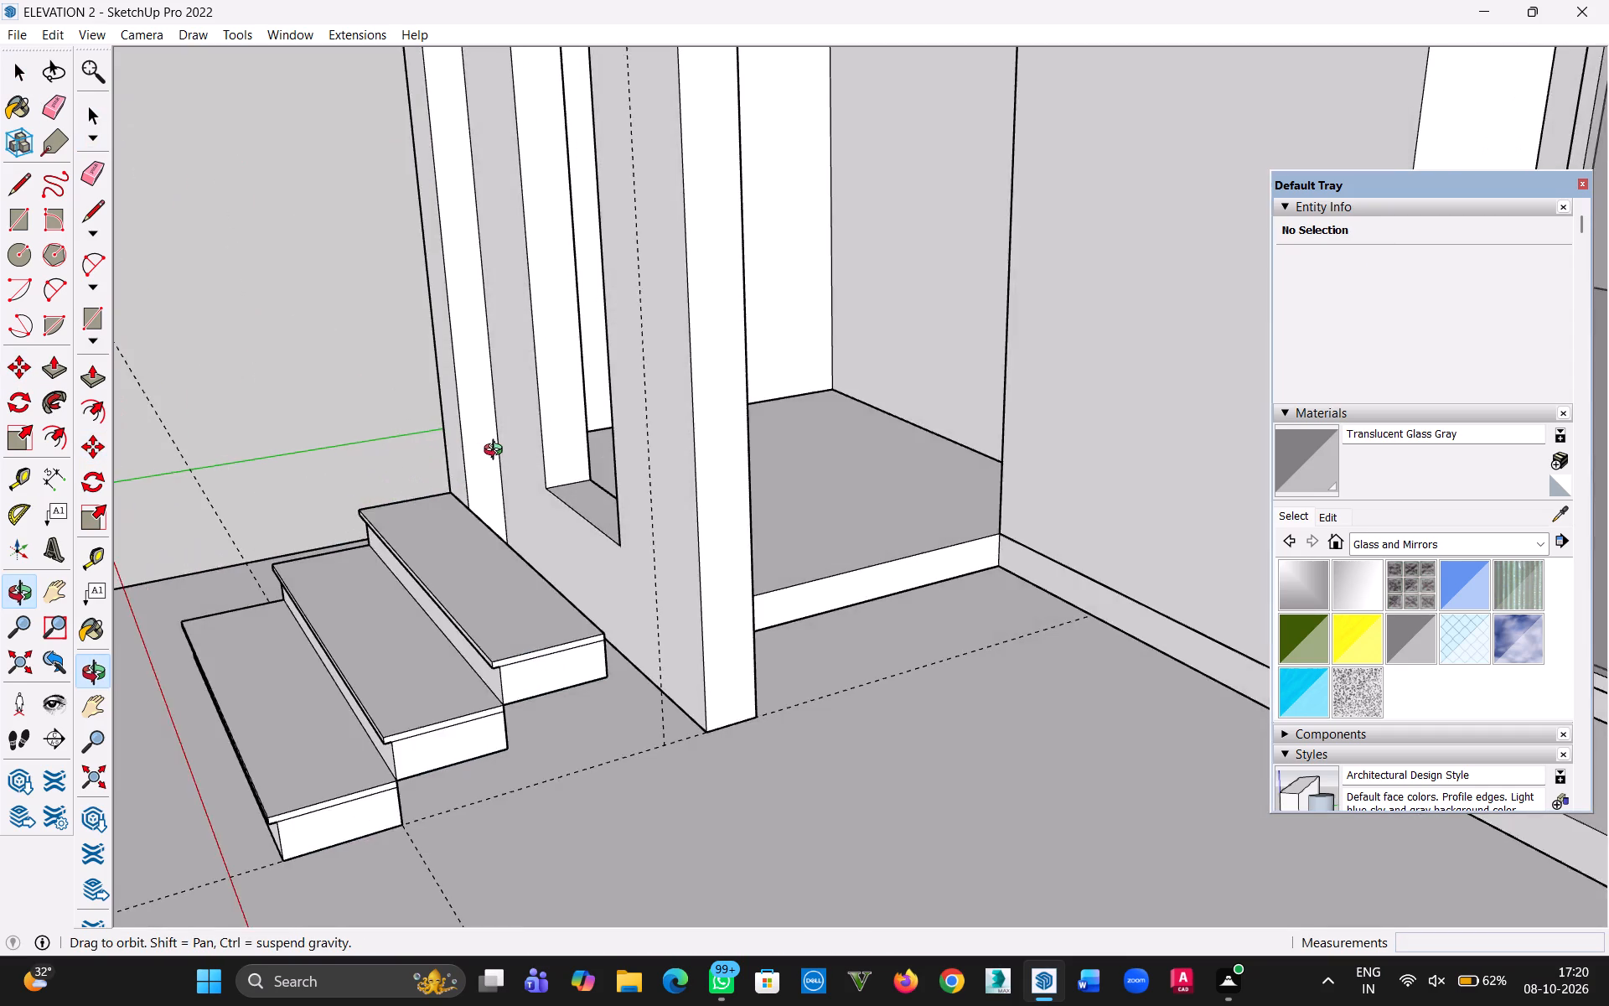
pyautogui.moveTo(497, 452); pyautogui.dragTo(419, 445, button='middle')
pyautogui.moveTo(356, 433); pyautogui.dragTo(248, 407, button='middle')
pyautogui.scroll(8, 545, 578)
pyautogui.moveTo(528, 605); pyautogui.dragTo(463, 579, button='middle')
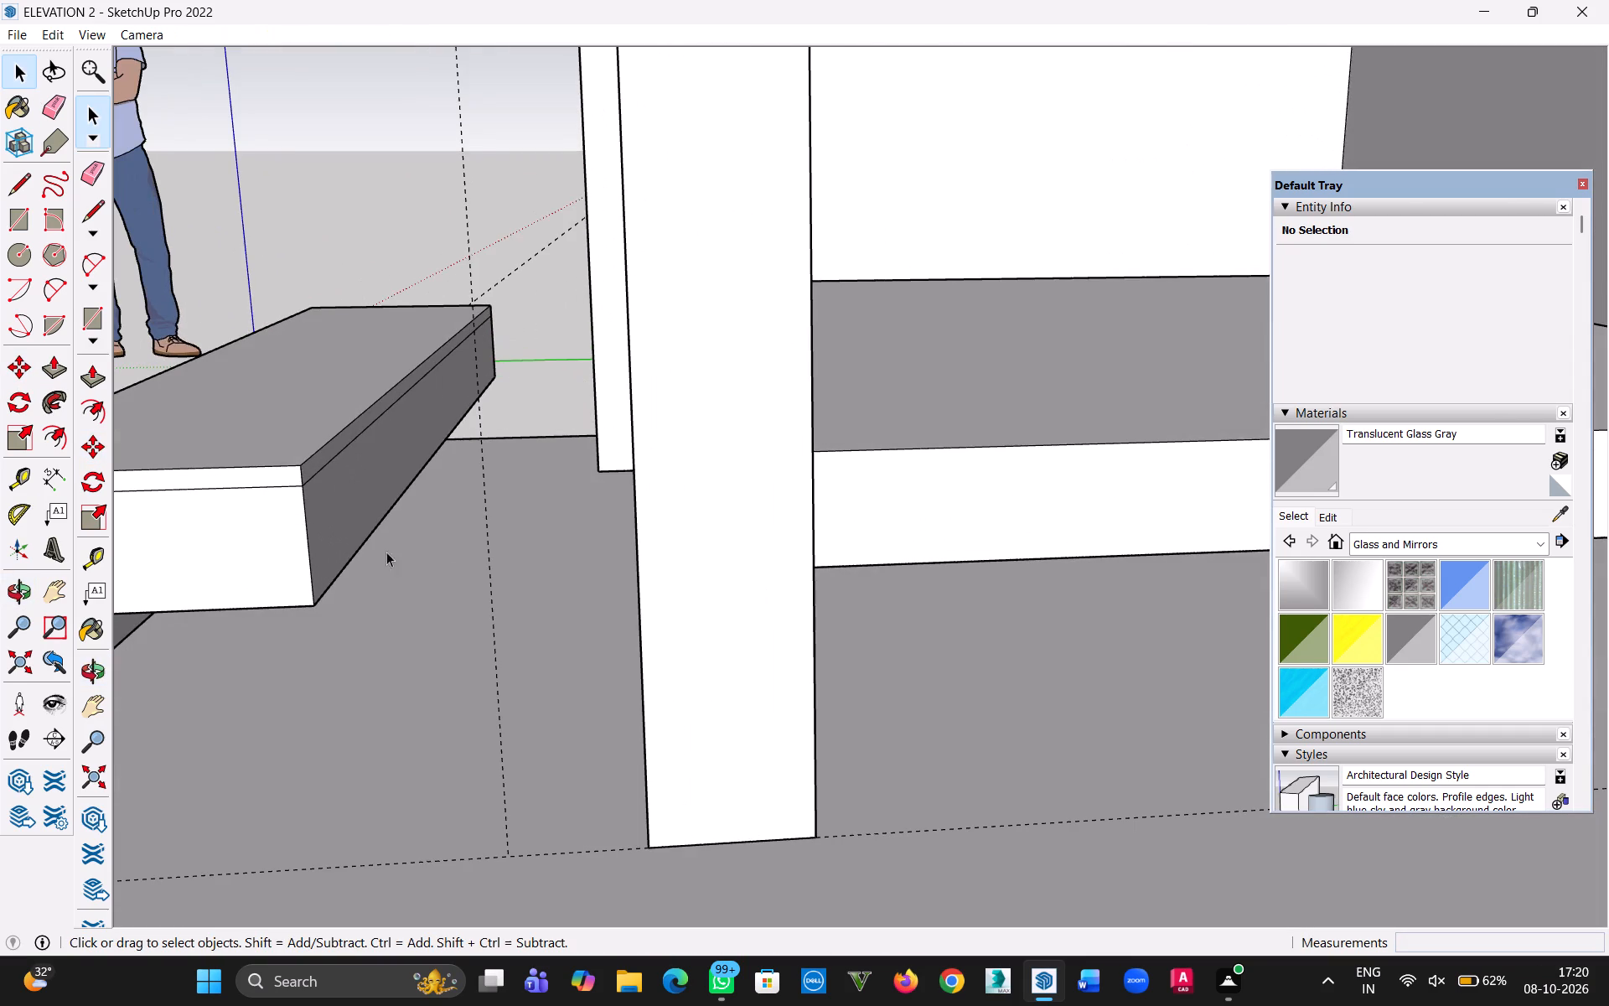
pyautogui.doubleClick(276, 548)
pyautogui.press('p')
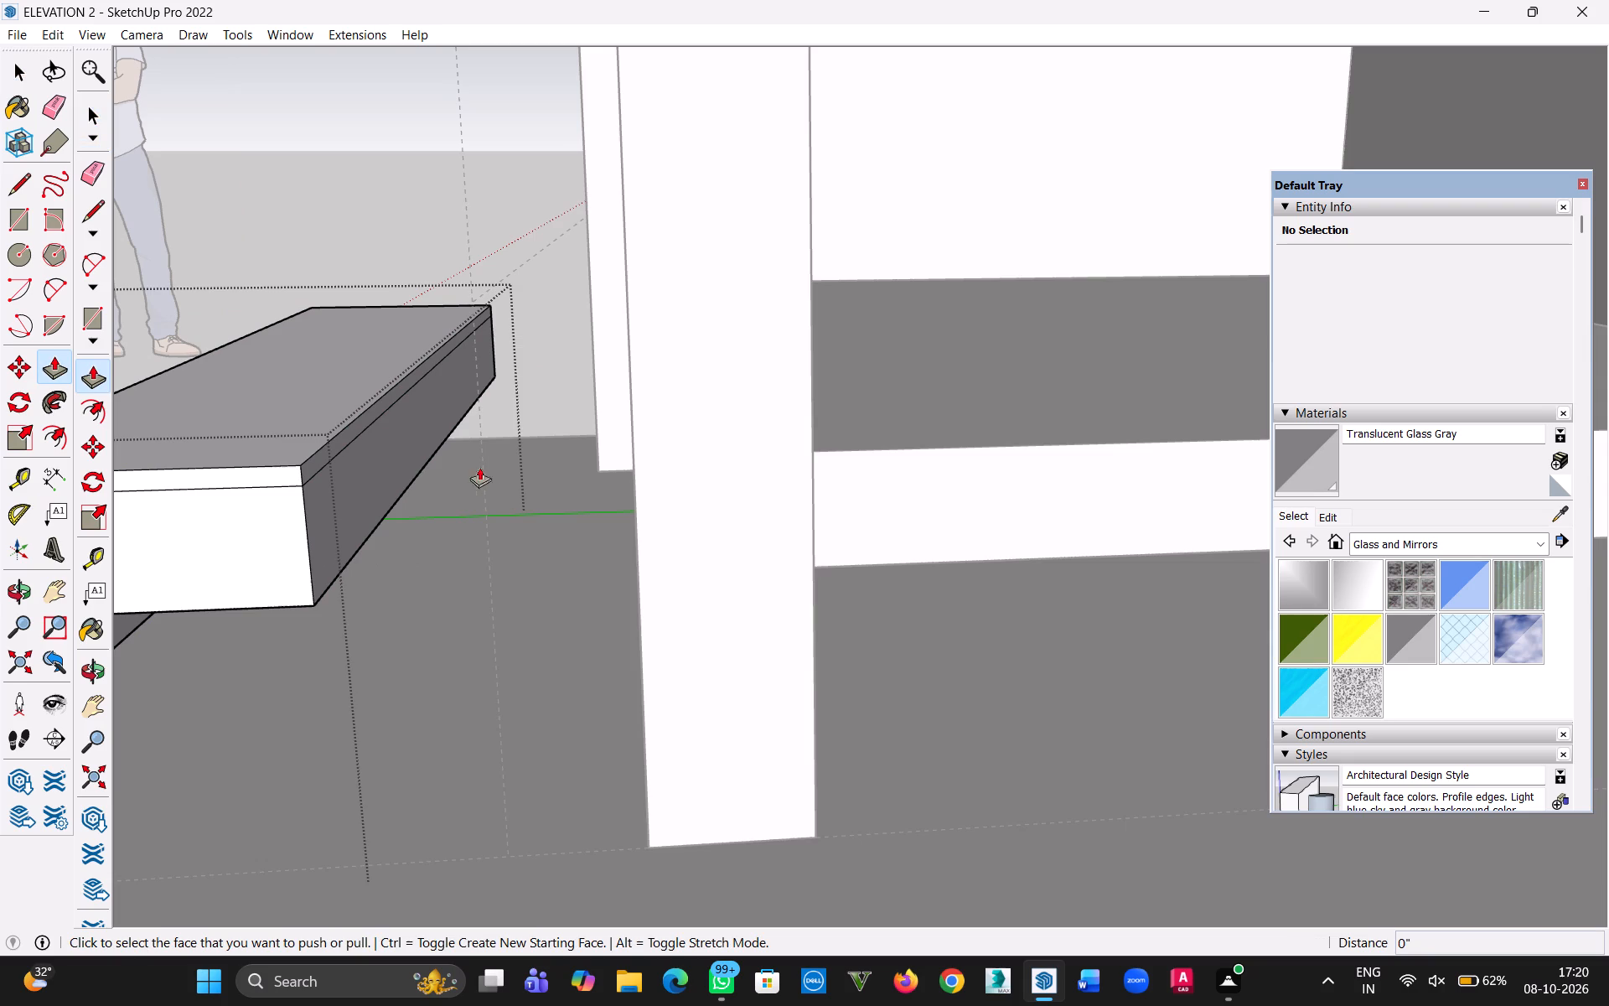
pyautogui.click(385, 454)
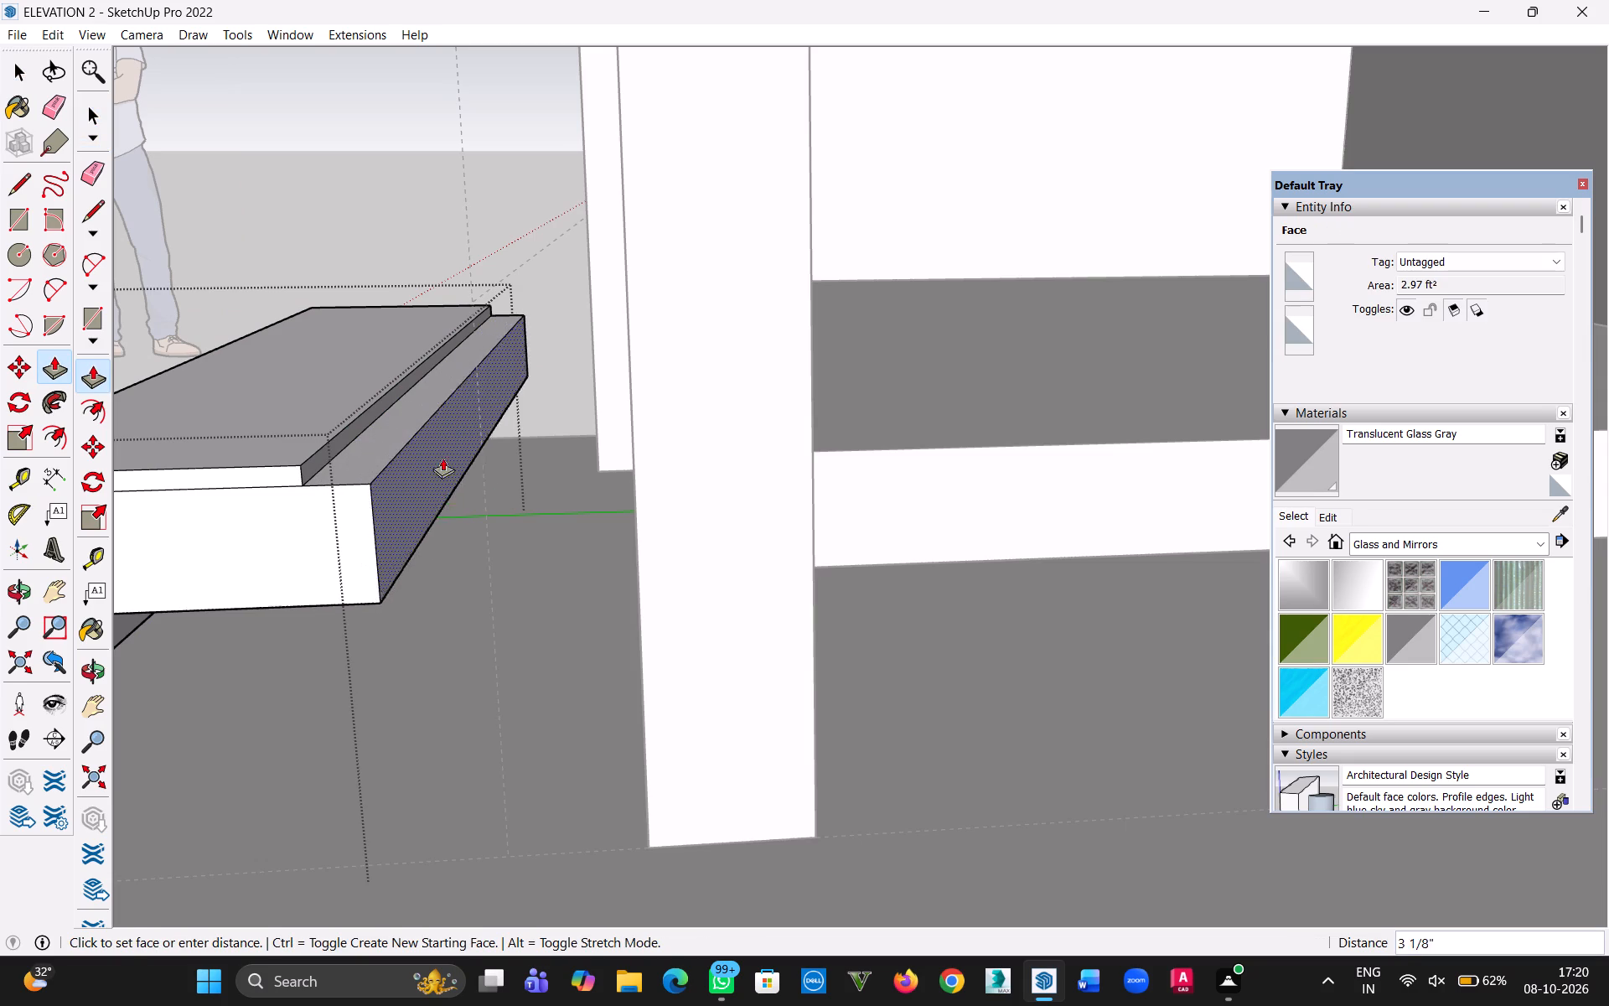
pyautogui.moveTo(618, 457); pyautogui.dragTo(756, 463, button='middle')
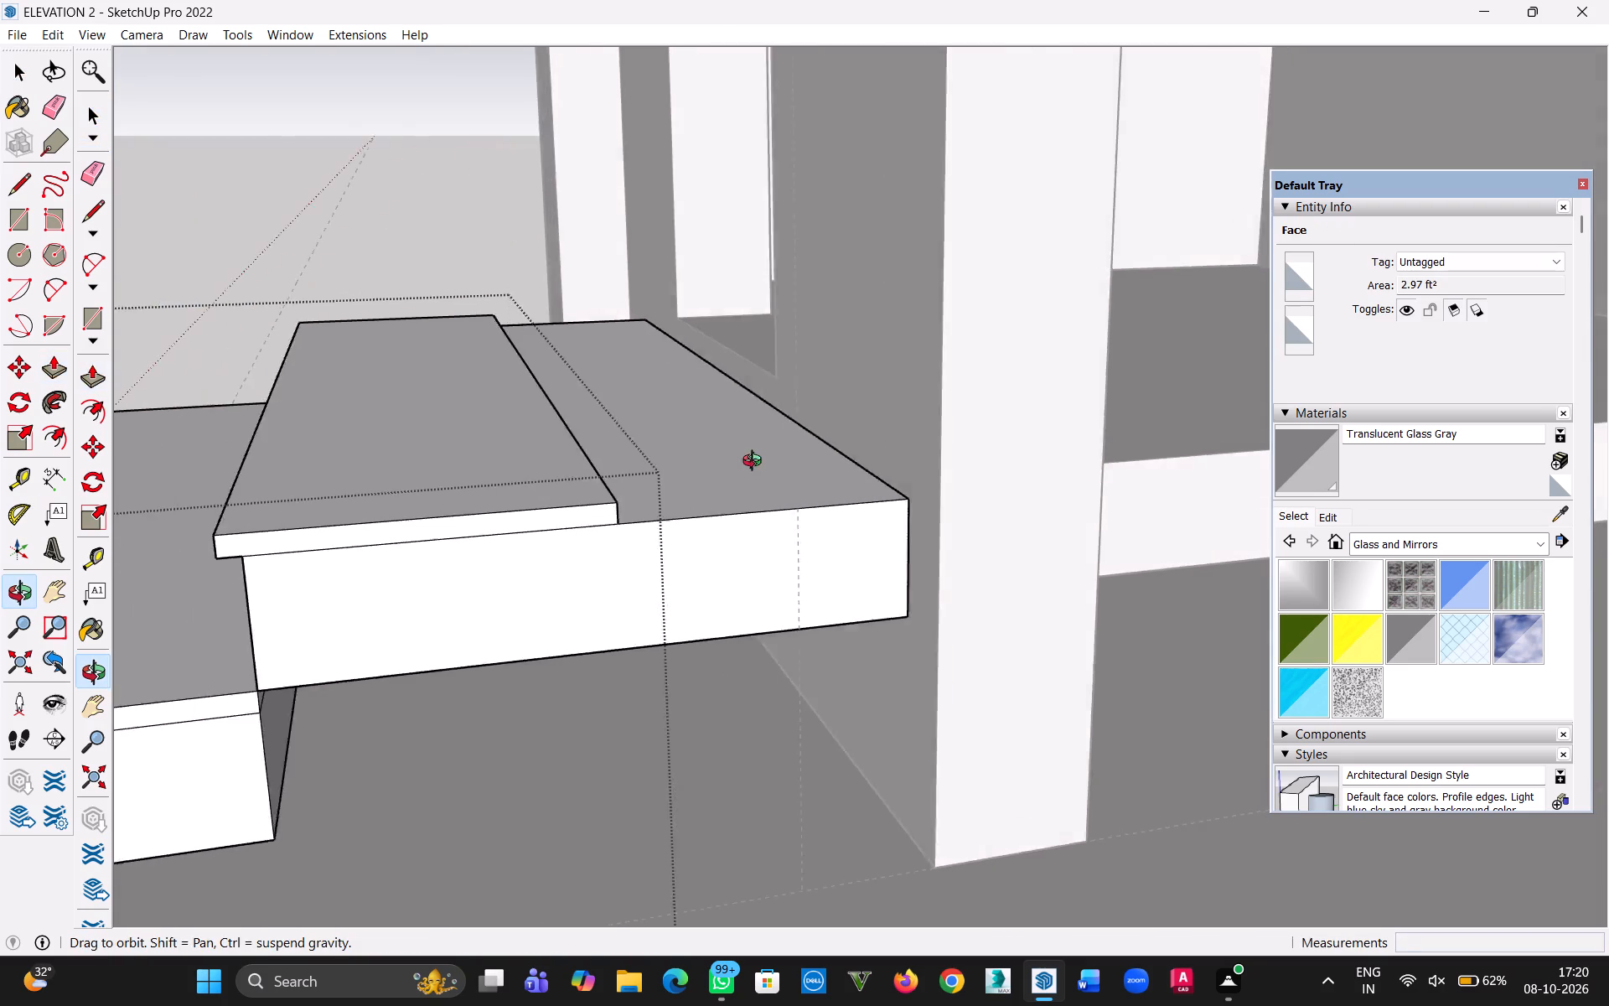
pyautogui.moveTo(756, 463); pyautogui.dragTo(762, 463, button='middle')
pyautogui.click(918, 393)
# Extend the top step's thin tread slab back by the same 1' 3 5/8" and close the staircase group.
pyautogui.moveTo(884, 604); pyautogui.dragTo(650, 618, button='middle')
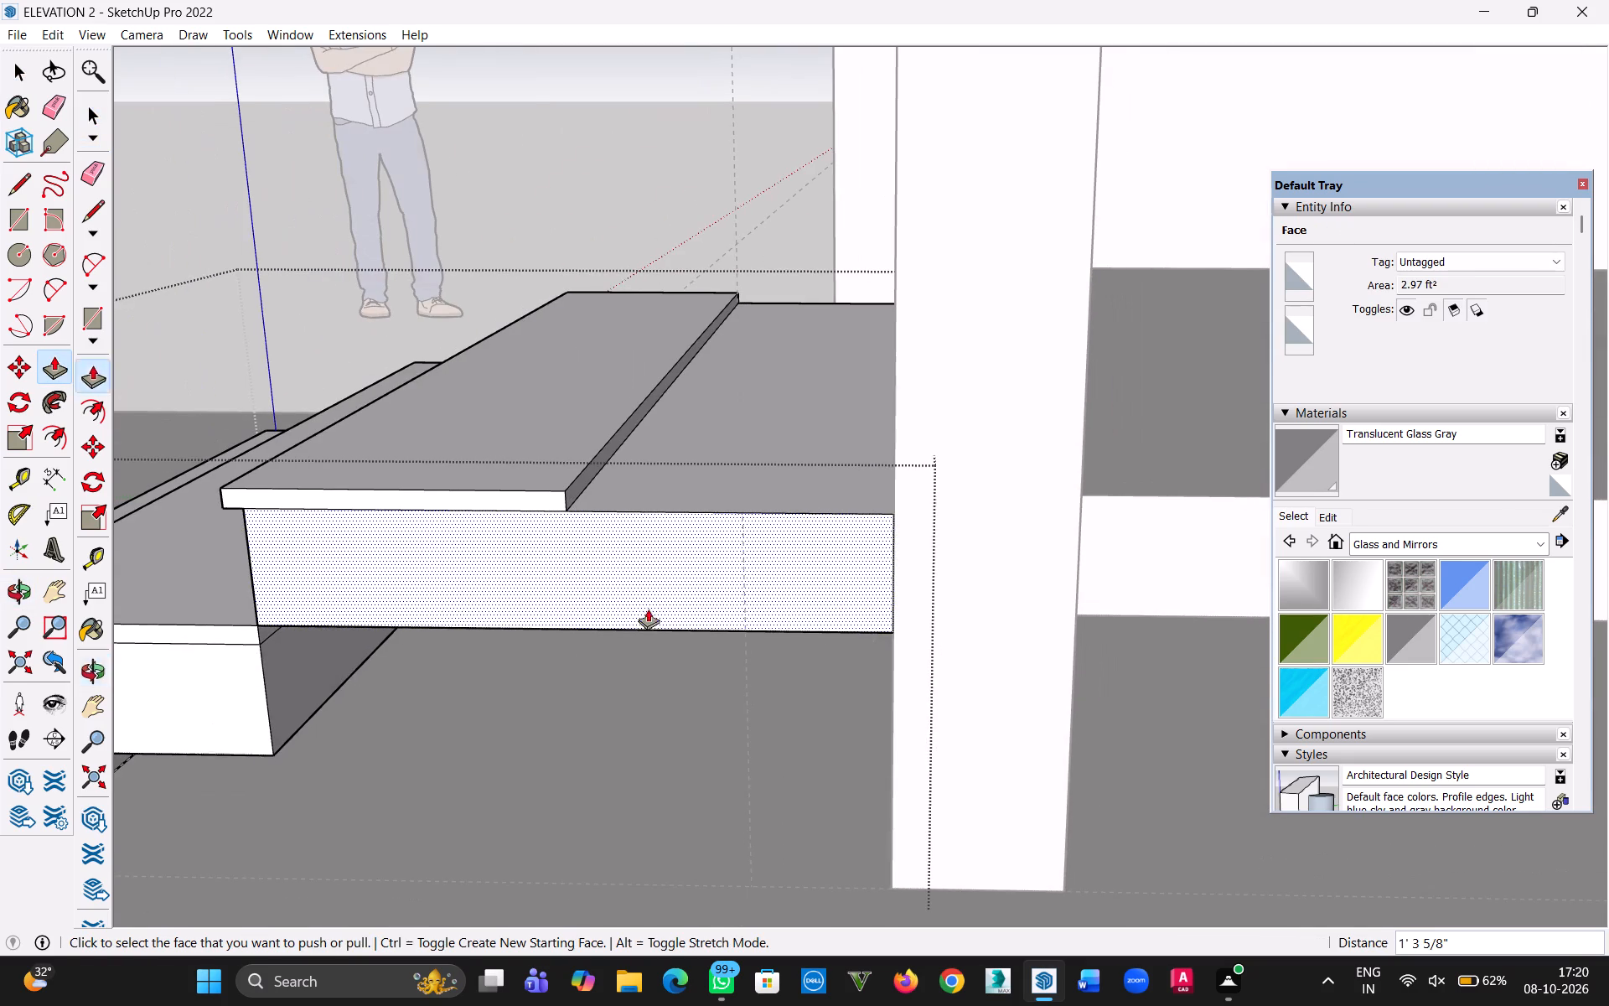
pyautogui.click(577, 479)
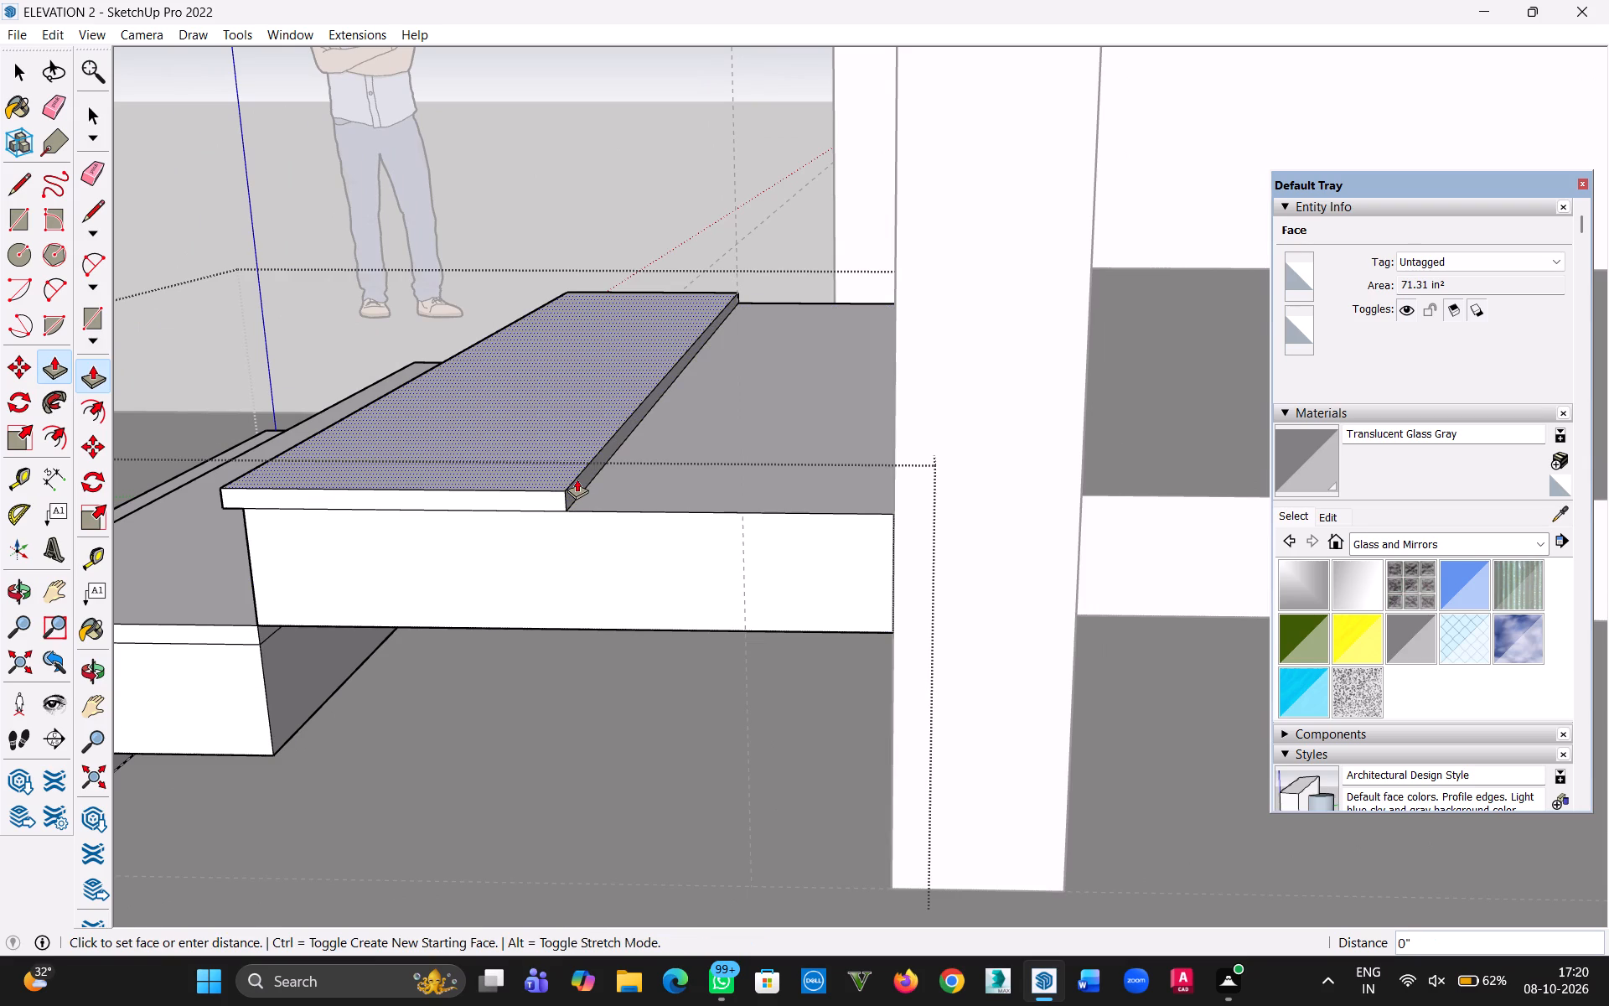
pyautogui.press('Escape')
pyautogui.doubleClick(582, 483)
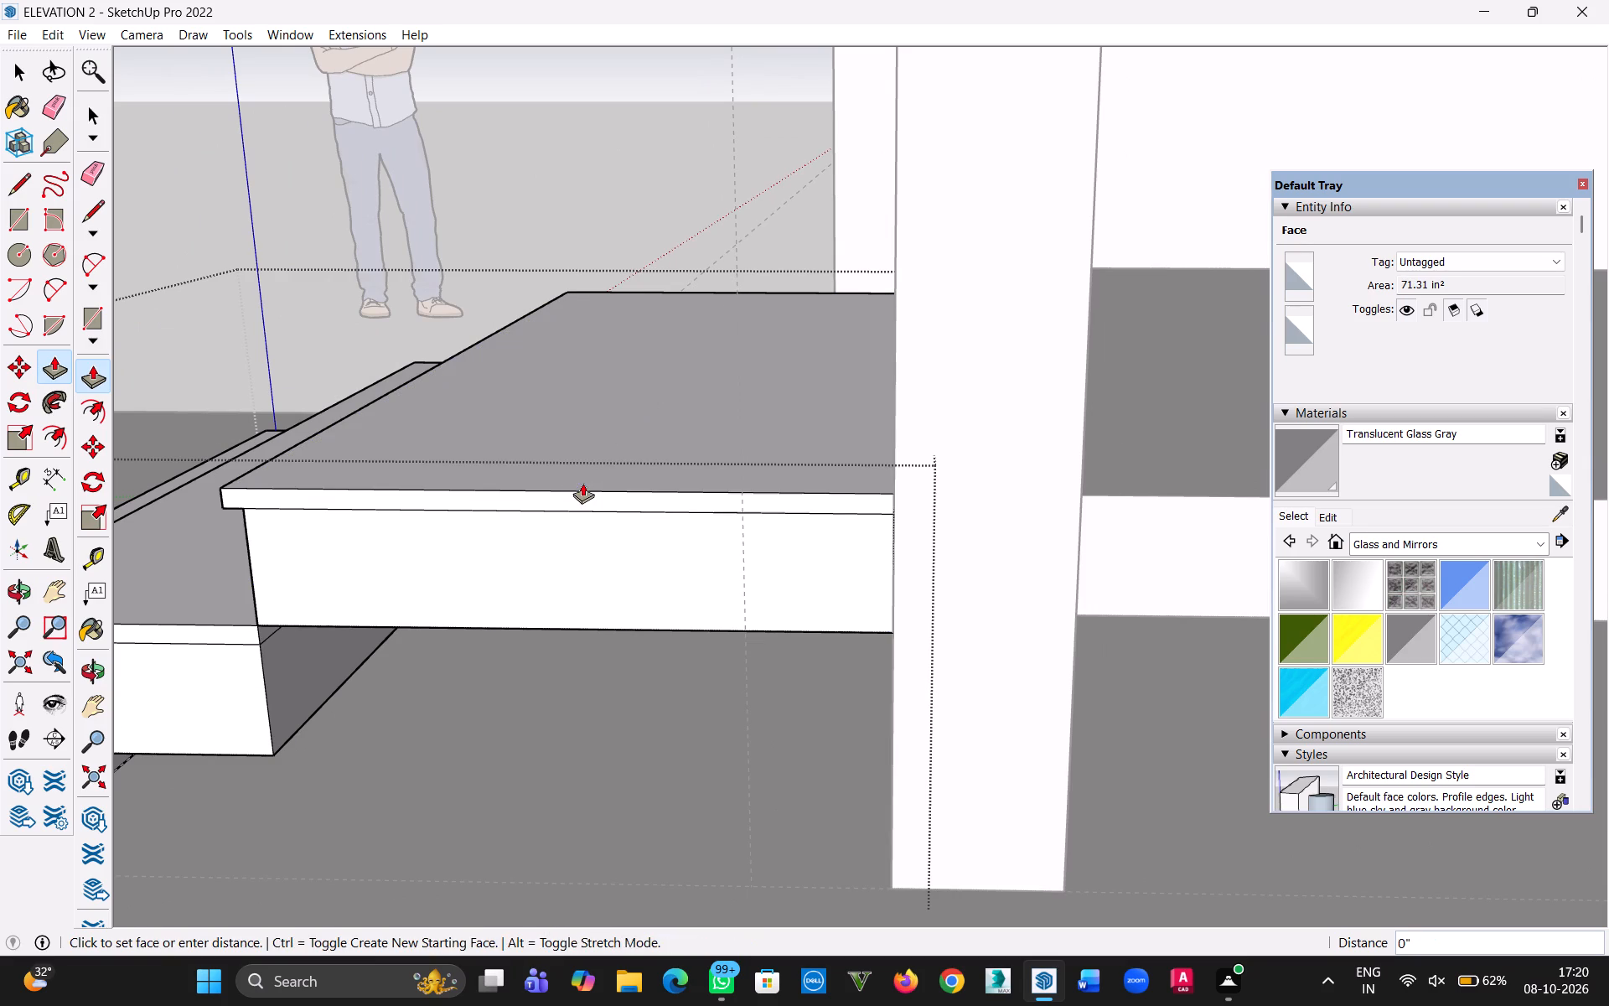
pyautogui.moveTo(574, 711); pyautogui.dragTo(941, 646, button='middle')
pyautogui.scroll(-9, 831, 701)
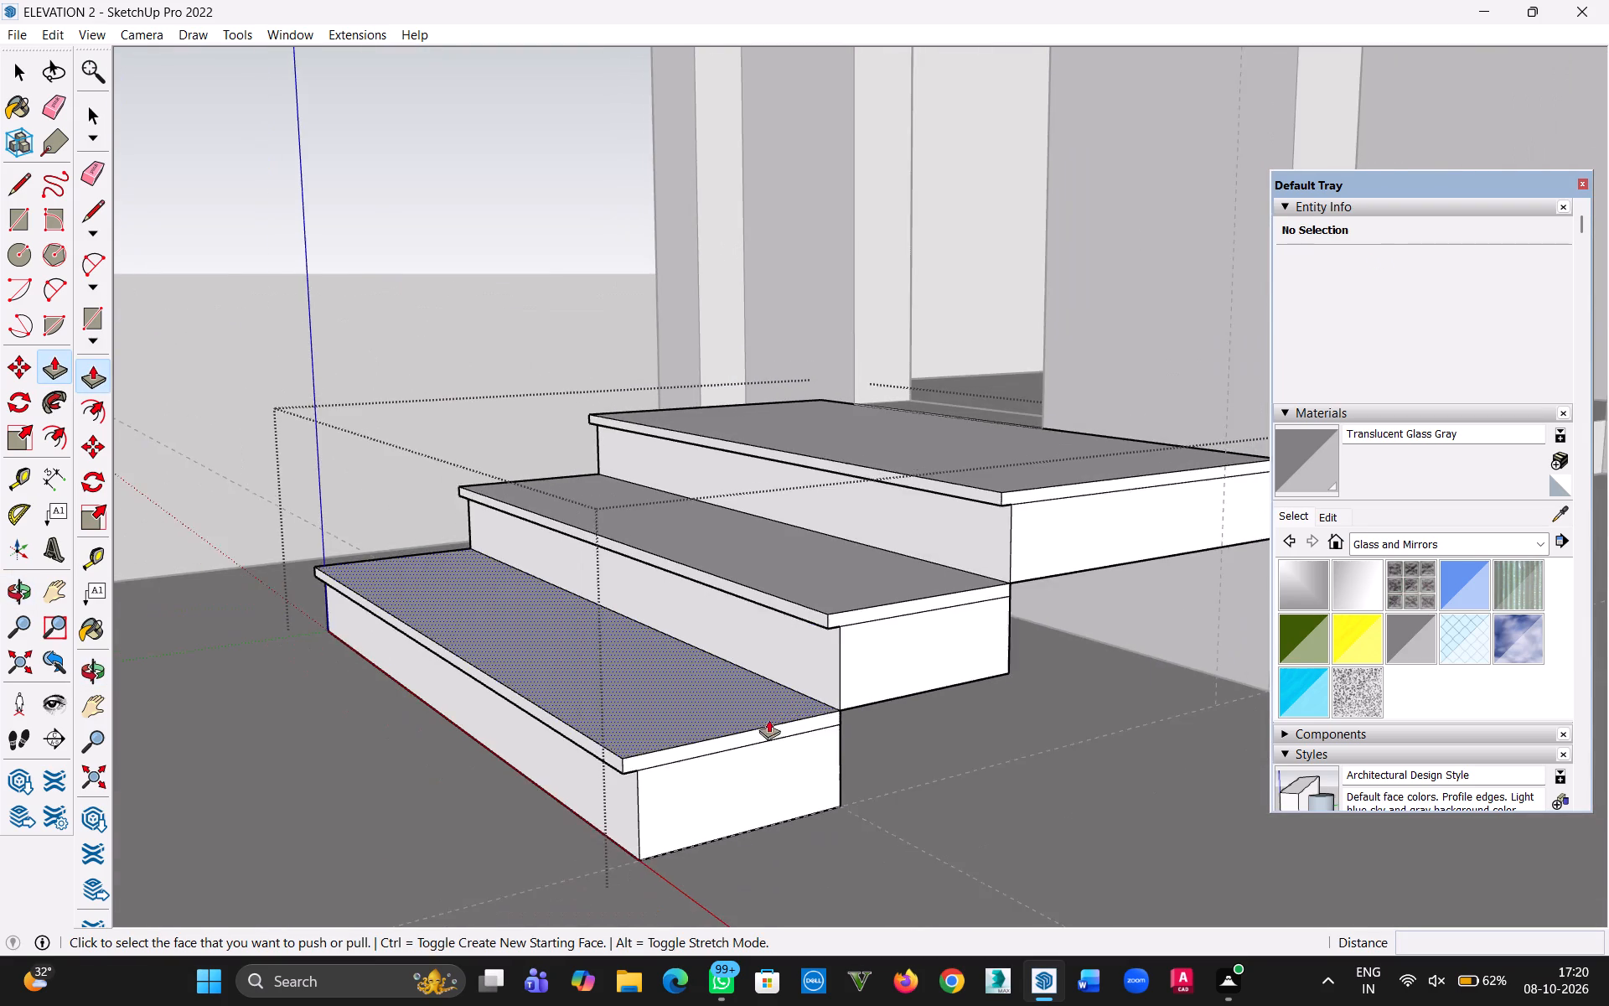
pyautogui.click(28, 76)
pyautogui.click(370, 401)
# Examine the repositioned staircase from the front and side, checking the extended landing and the spaces under the upper steps.
pyautogui.moveTo(376, 446); pyautogui.dragTo(382, 449, button='middle')
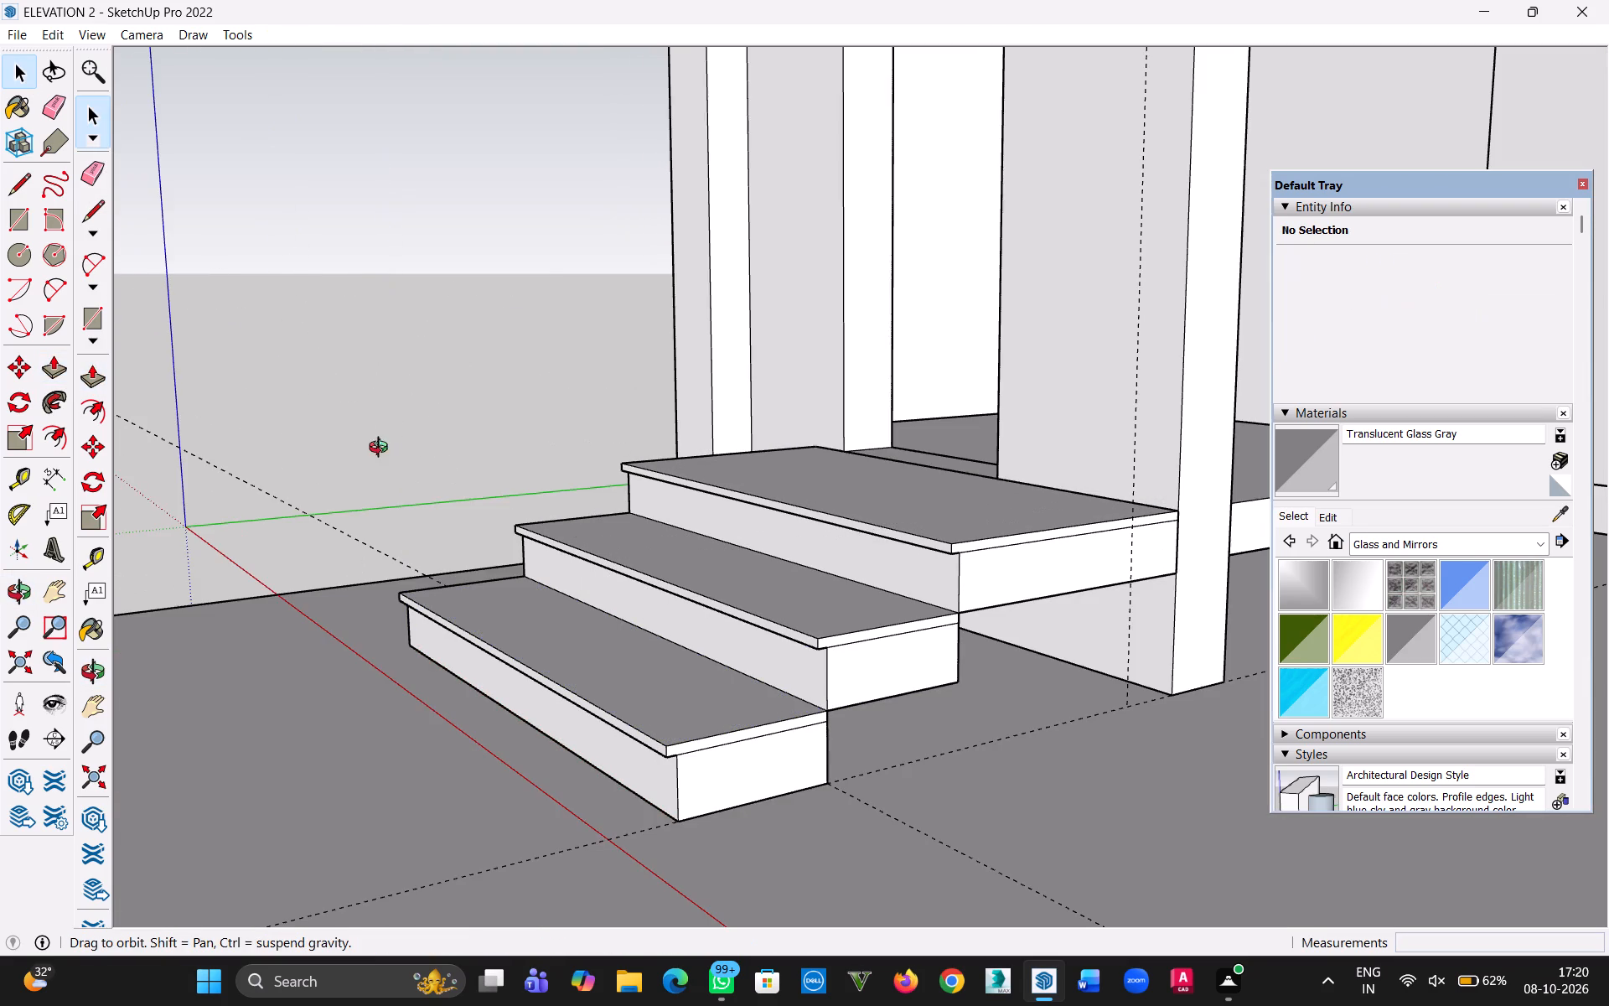
pyautogui.moveTo(382, 449); pyautogui.dragTo(661, 473, button='middle')
pyautogui.moveTo(763, 568); pyautogui.dragTo(955, 623, button='middle')
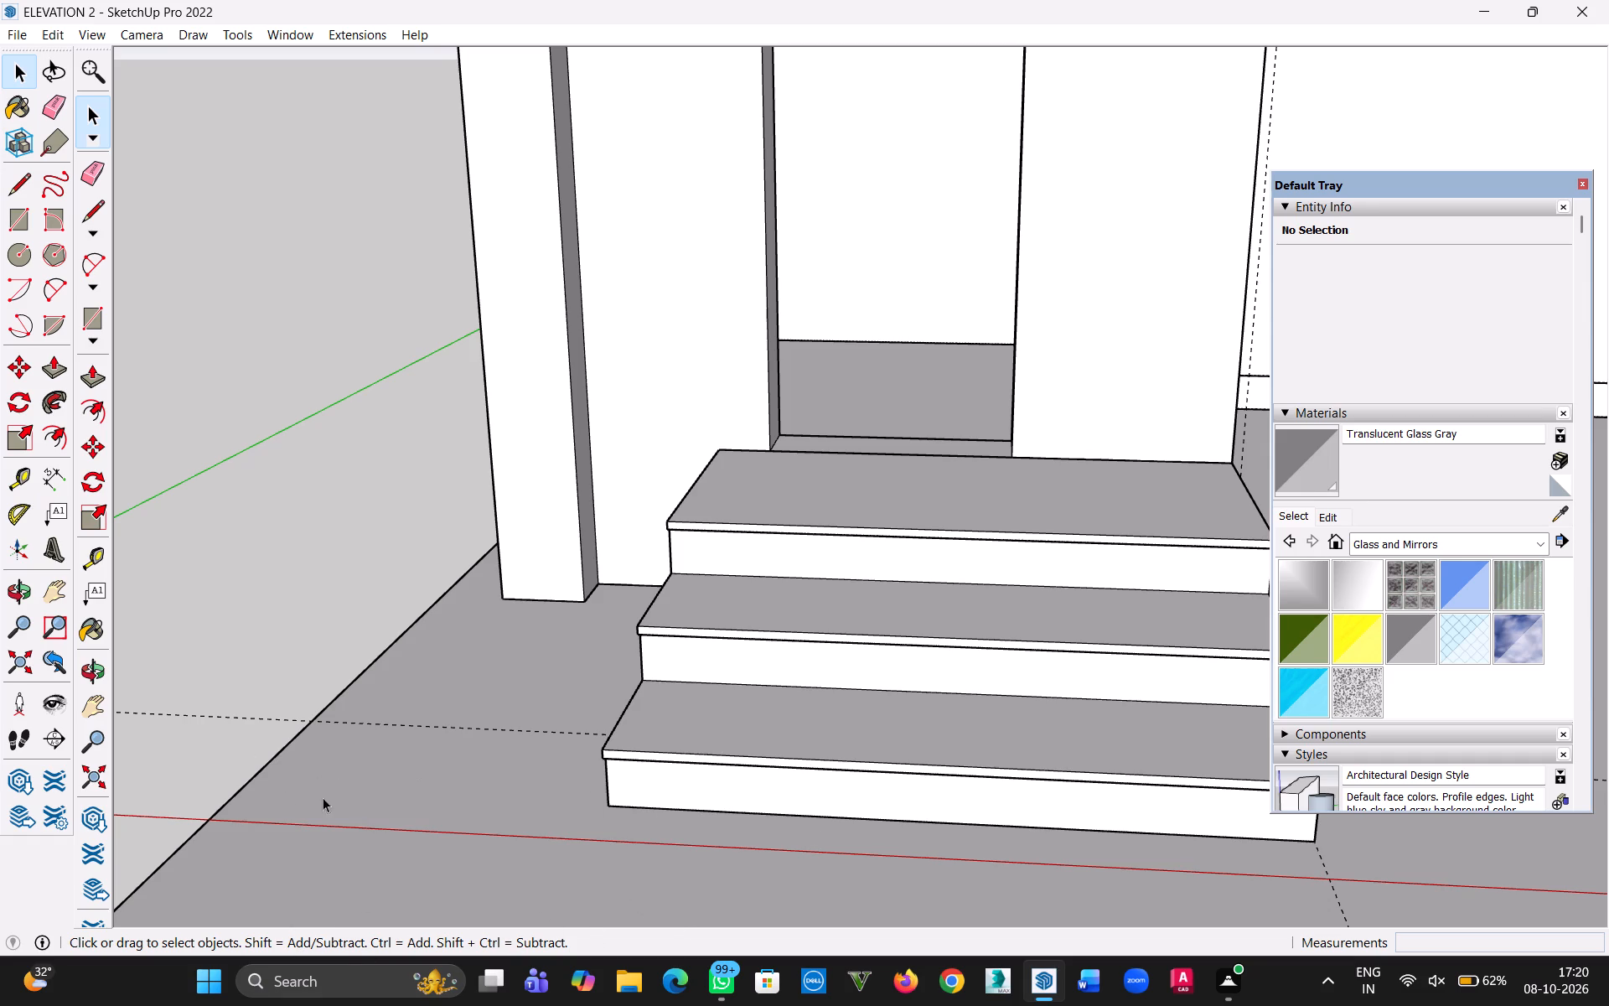
pyautogui.scroll(-8, 615, 710)
pyautogui.press('h')
pyautogui.moveTo(750, 711); pyautogui.dragTo(743, 712, button='middle')
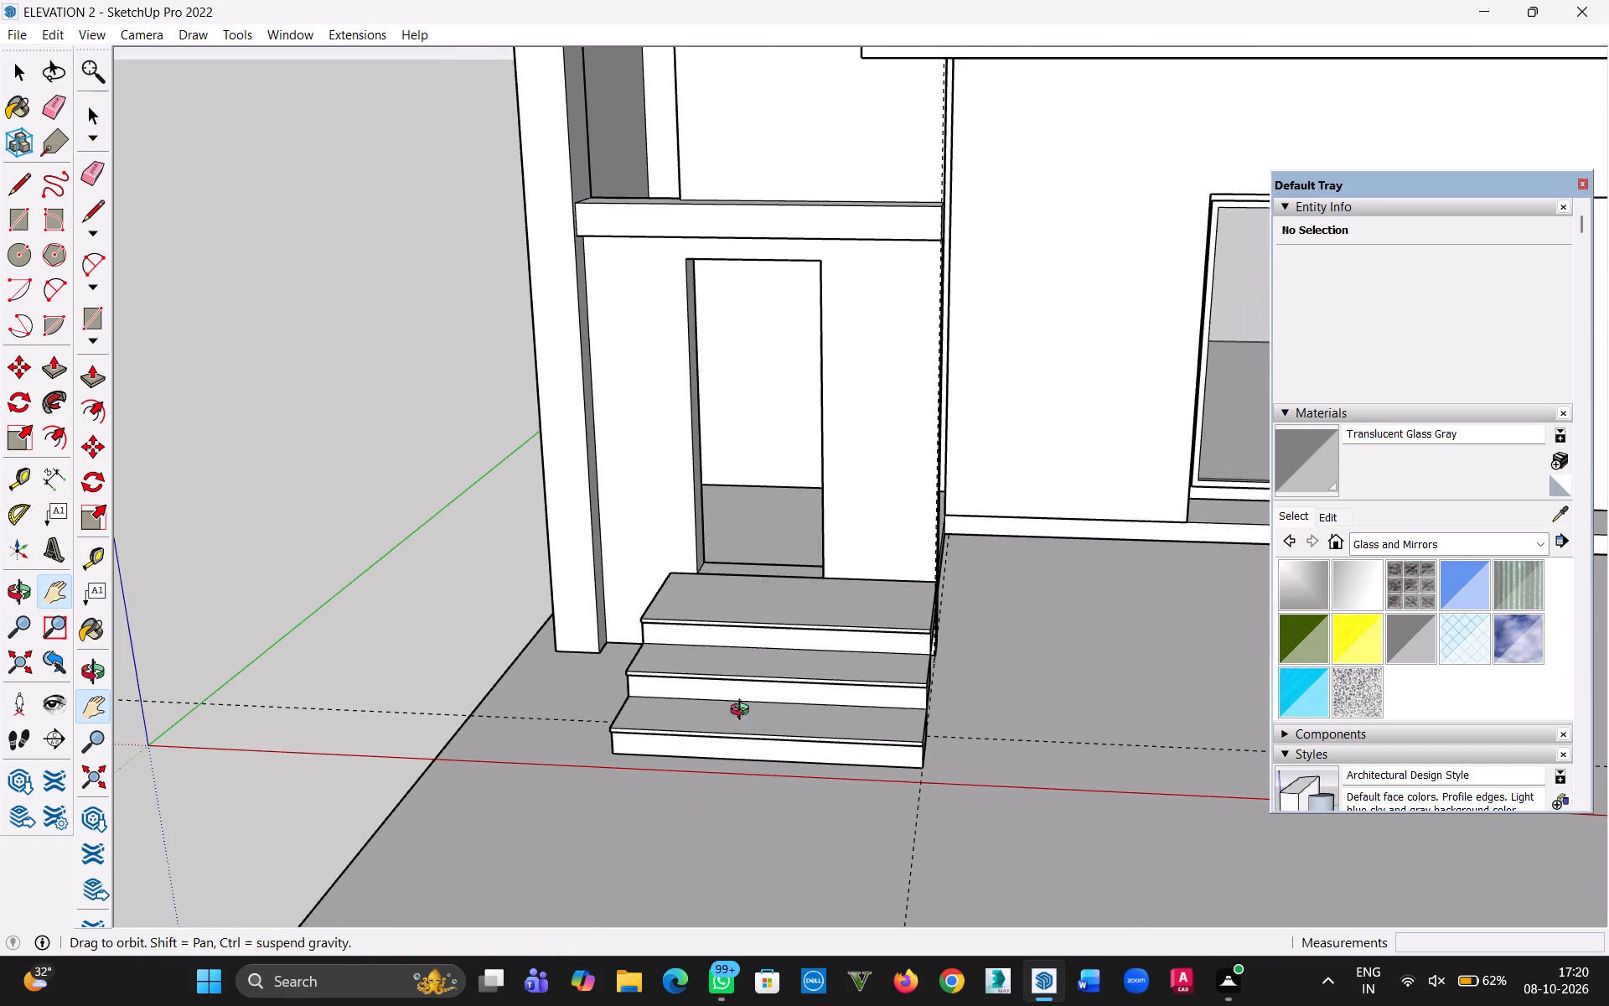
pyautogui.moveTo(743, 712); pyautogui.dragTo(294, 601, button='middle')
pyautogui.scroll(4, 546, 556)
pyautogui.scroll(1, 773, 748)
pyautogui.moveTo(769, 747); pyautogui.dragTo(482, 694, button='middle')
pyautogui.scroll(5, 468, 653)
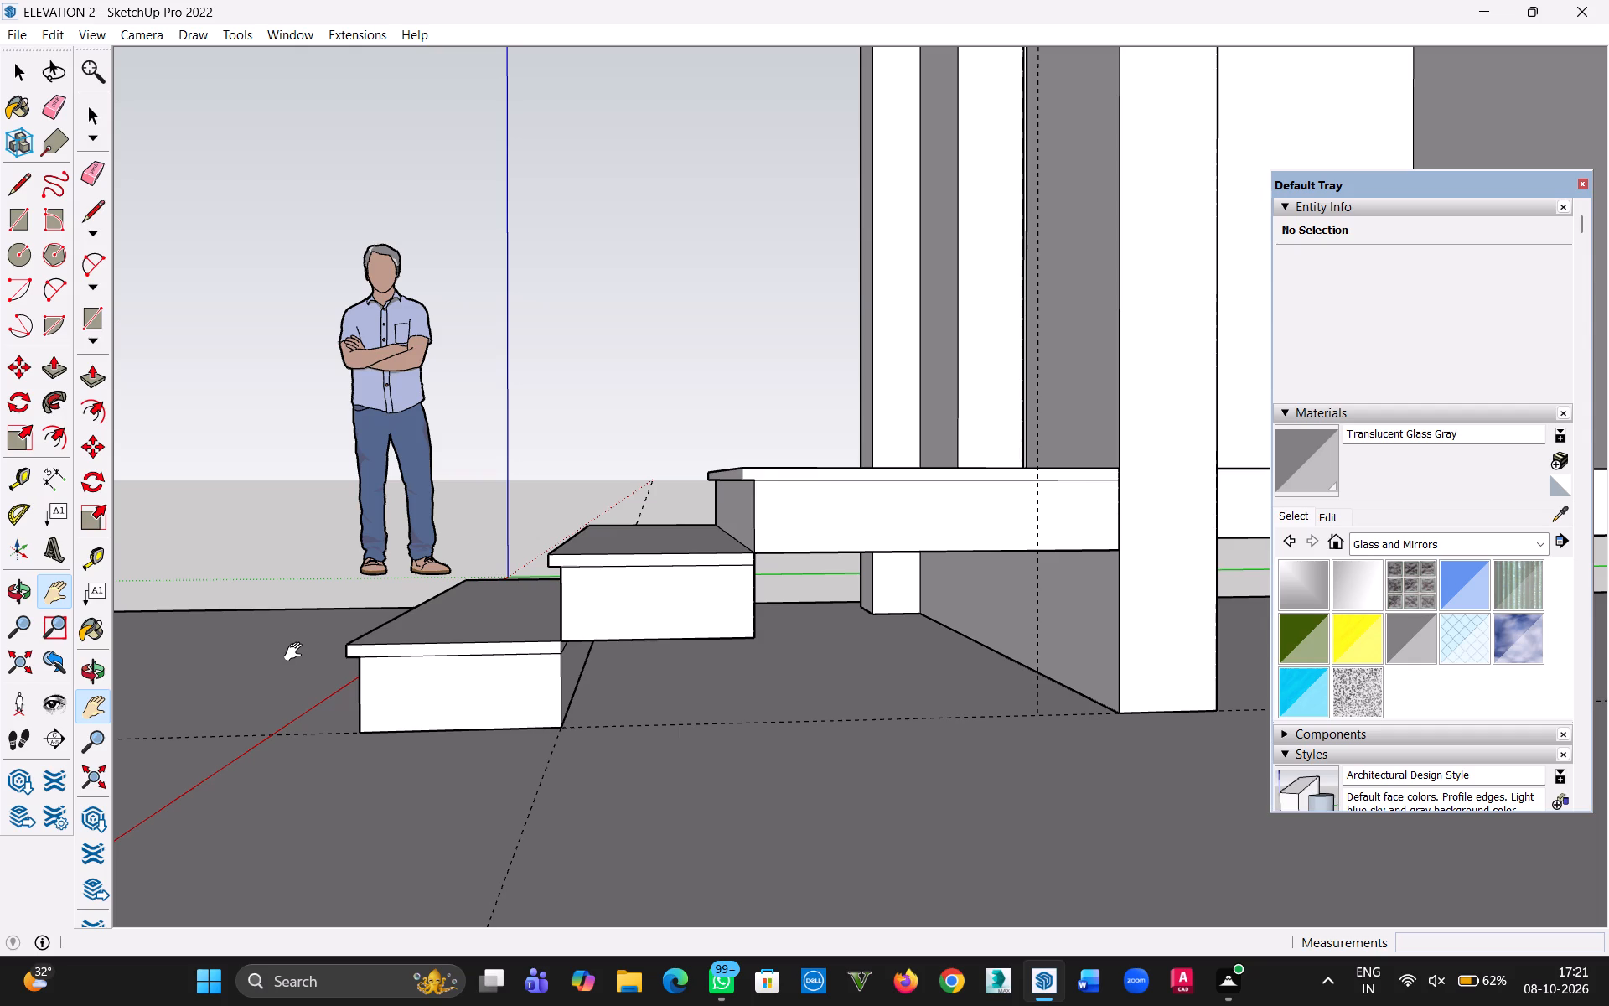
# Open the staircase group and push the end face of all three step blocks in 1" under their tread slabs.
pyautogui.moveTo(512, 641); pyautogui.dragTo(576, 673, button='middle')
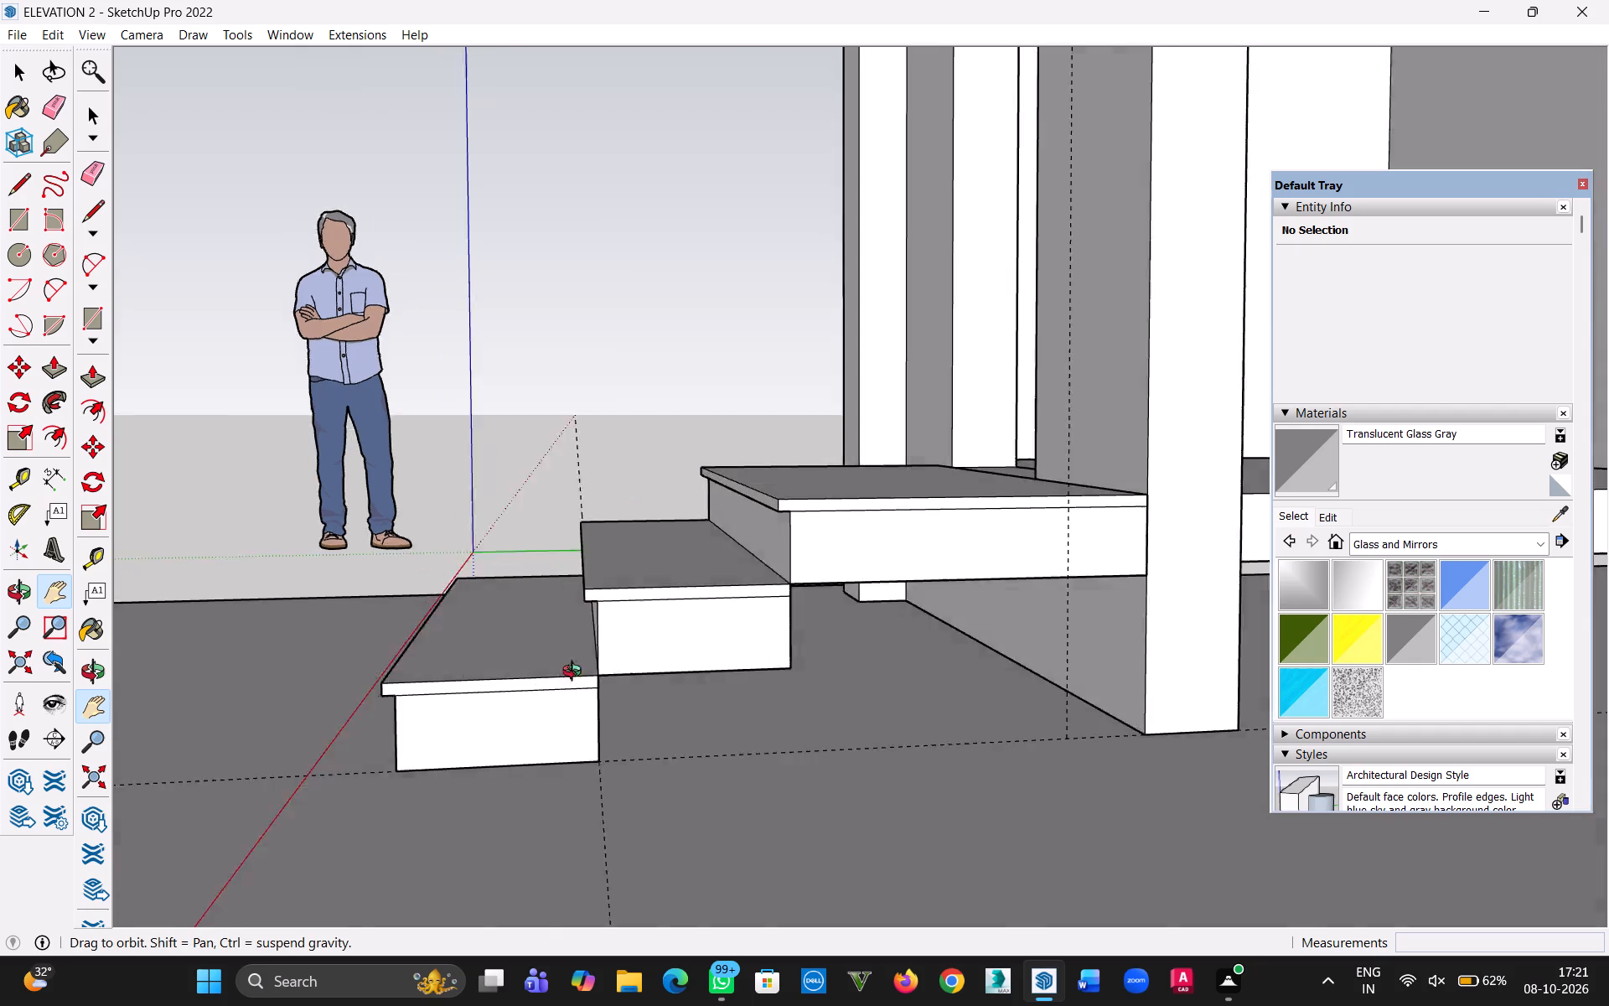
pyautogui.moveTo(576, 673); pyautogui.dragTo(546, 656, button='middle')
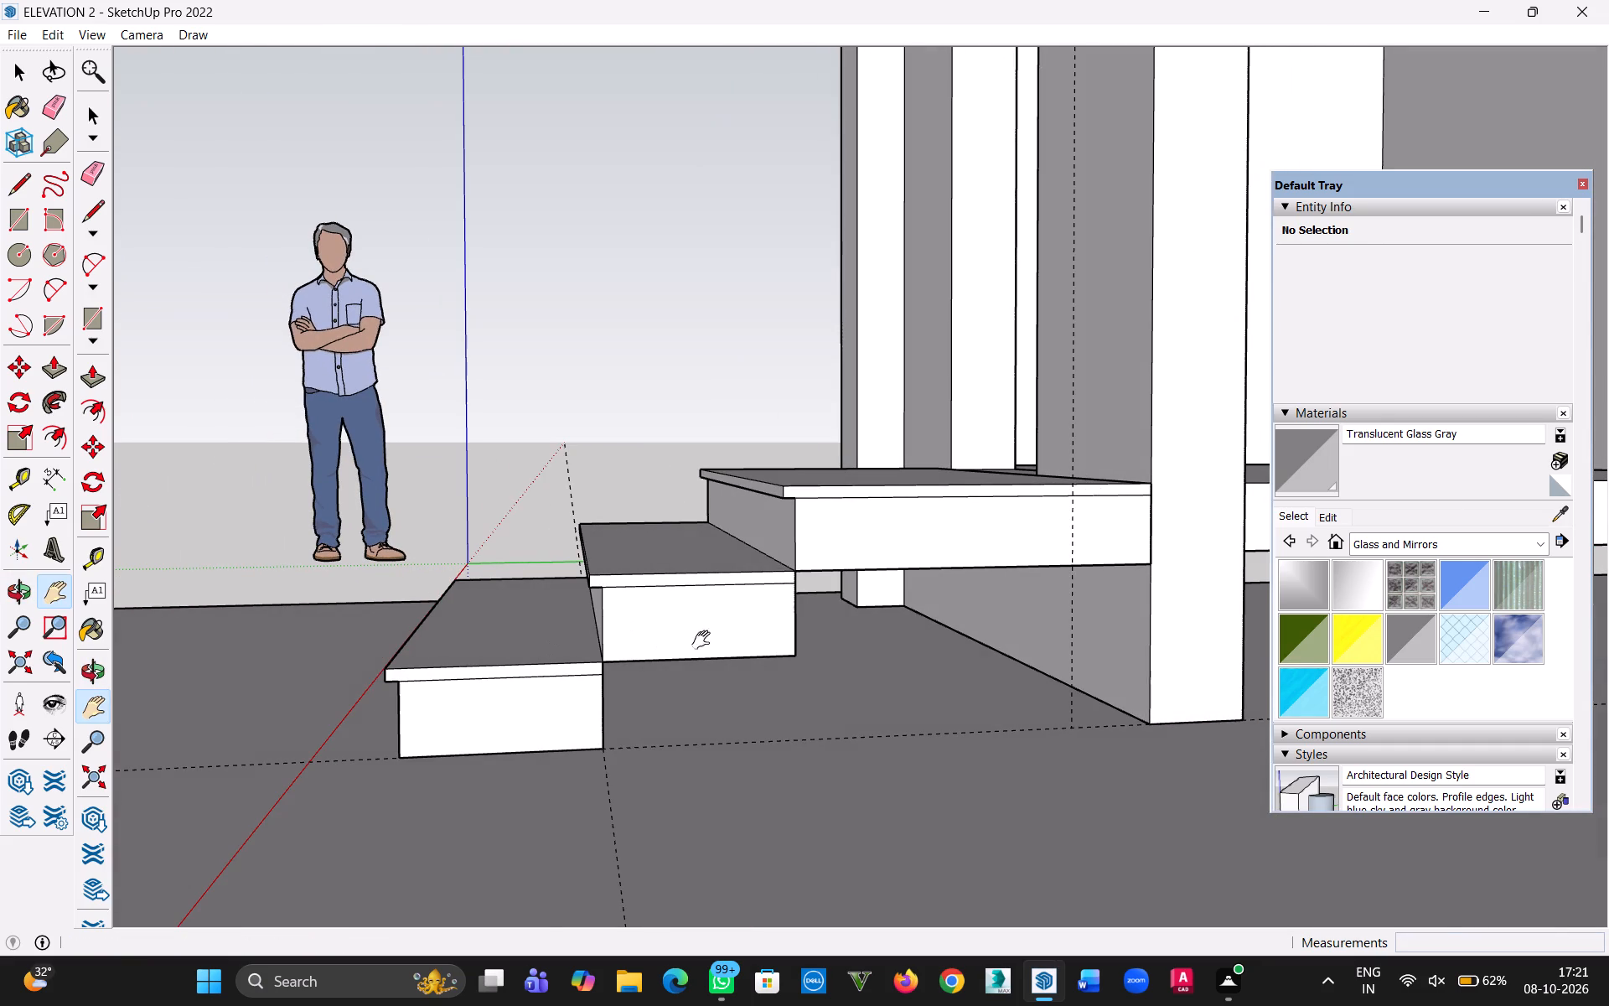
pyautogui.click(16, 71)
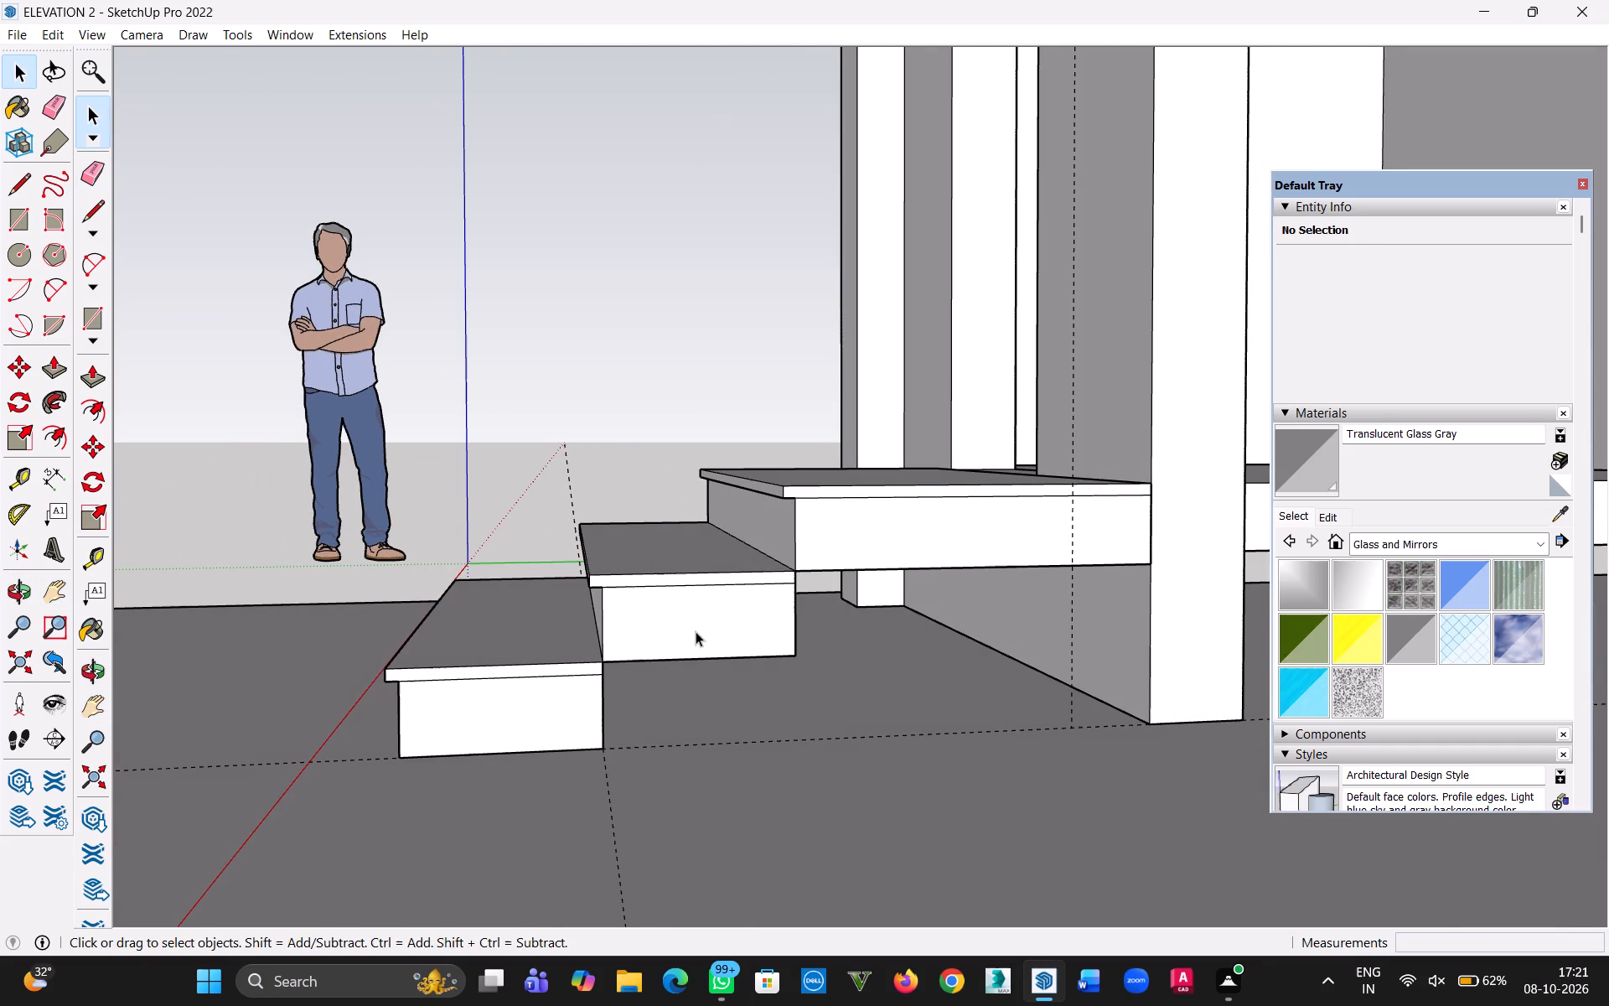
pyautogui.doubleClick(696, 631)
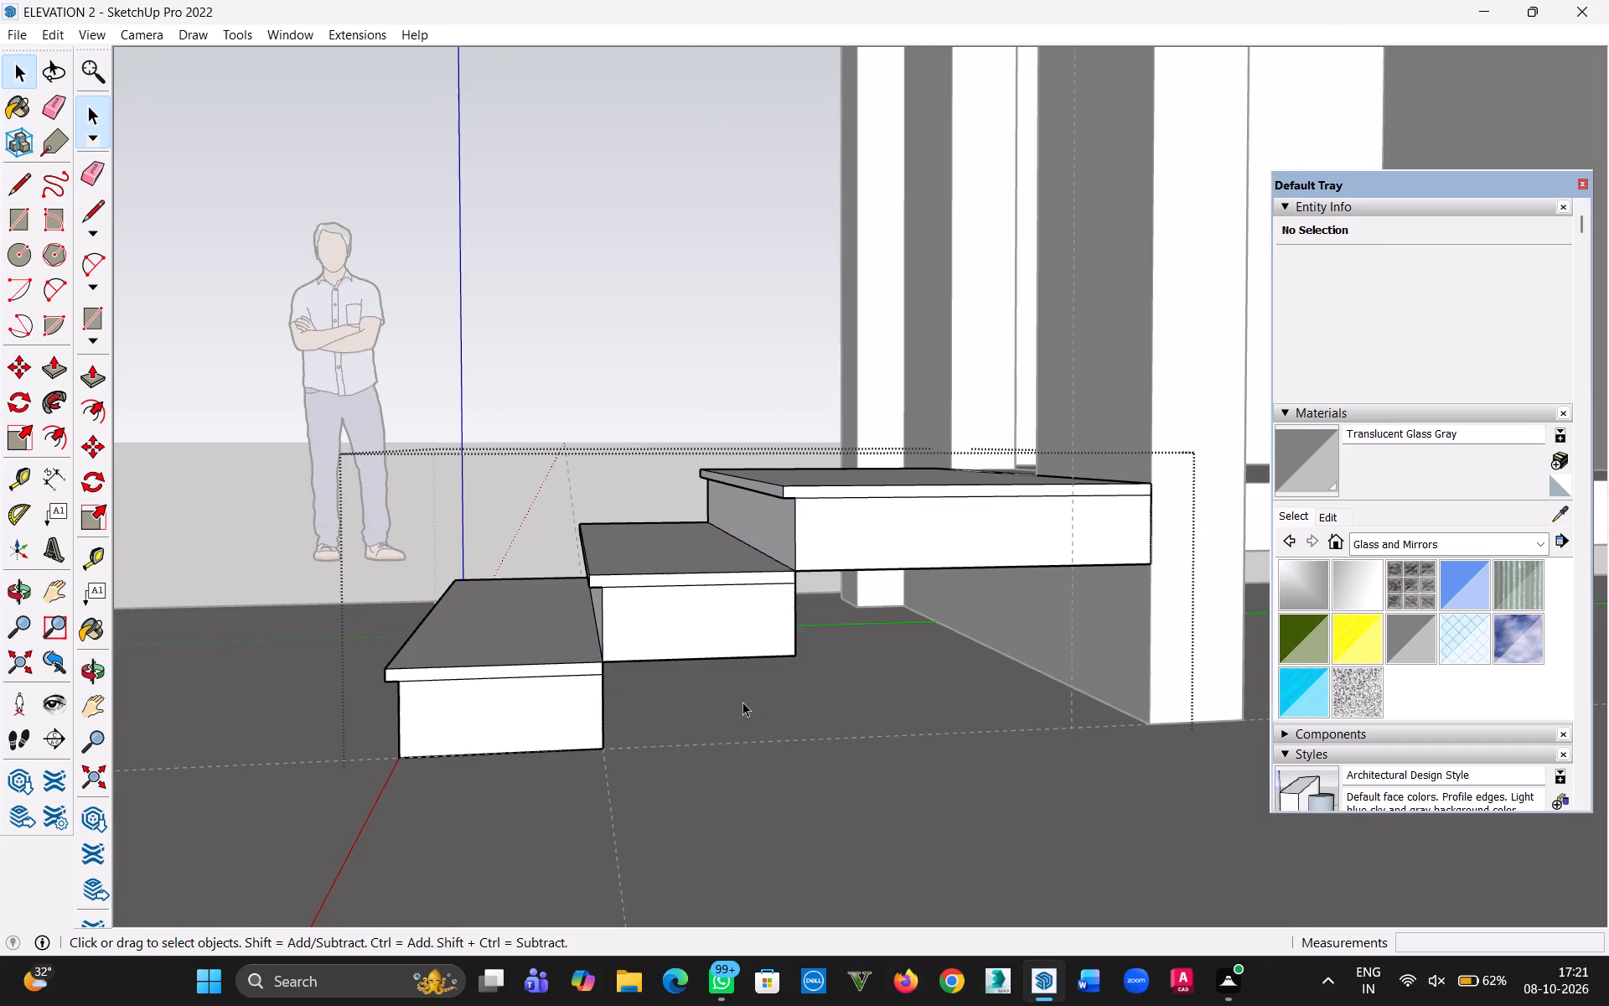
pyautogui.press('p')
pyautogui.click(856, 537)
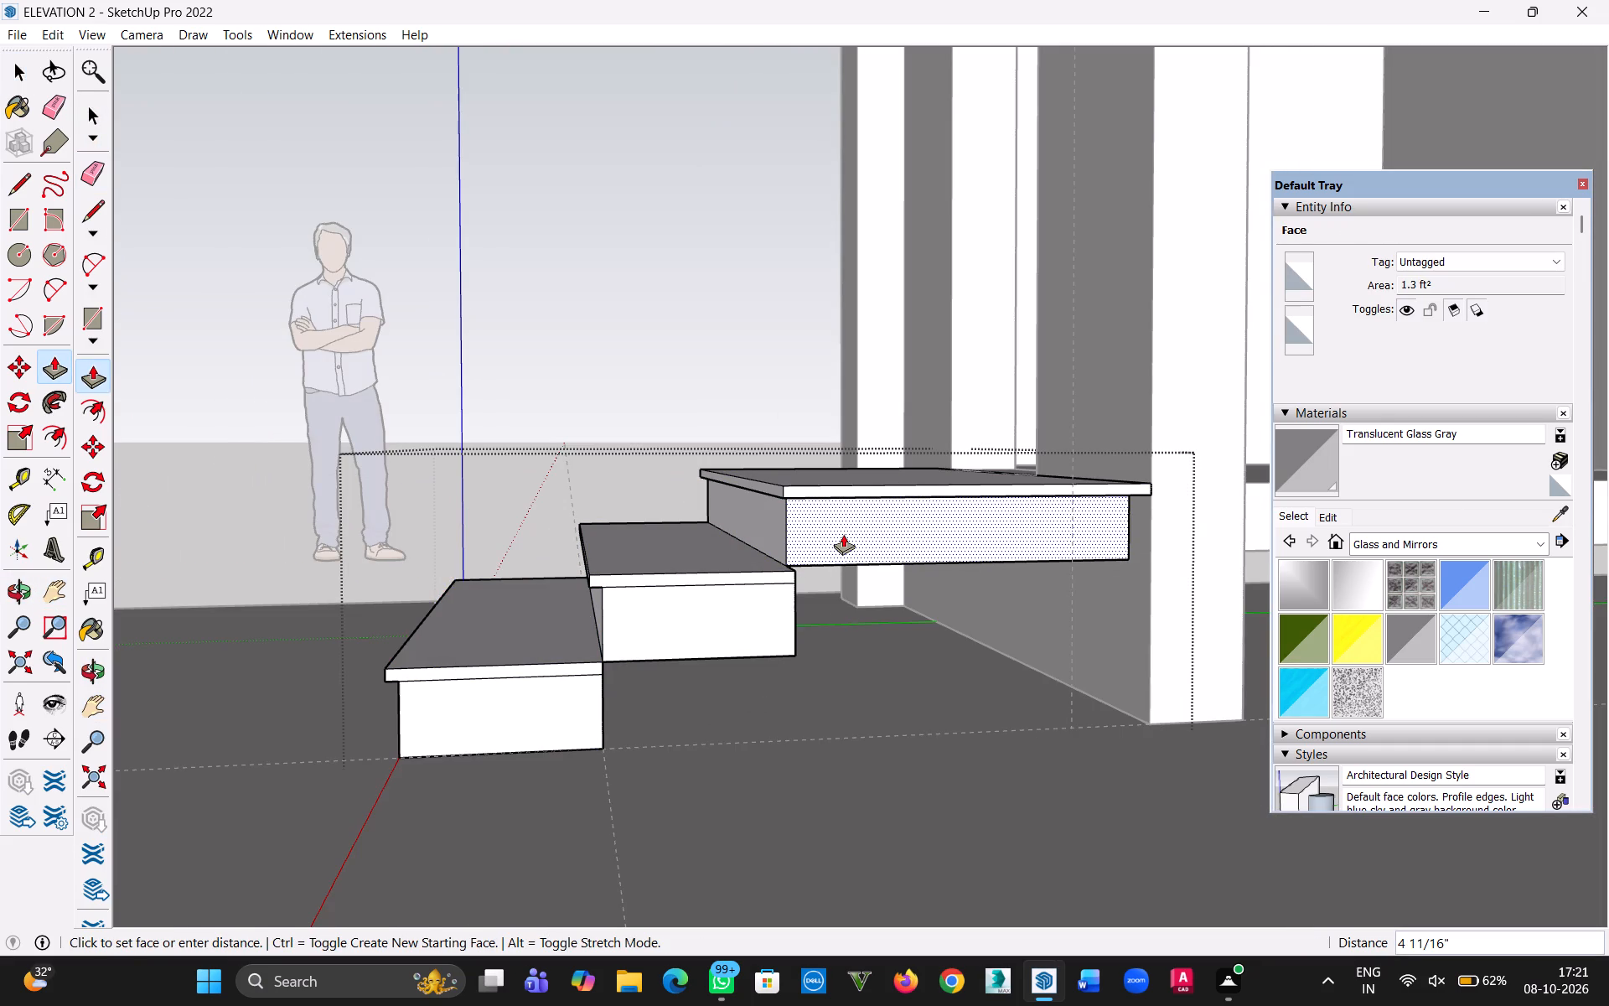
pyautogui.press('1')
pyautogui.hotkey('shift', '"')
pyautogui.press('Return')
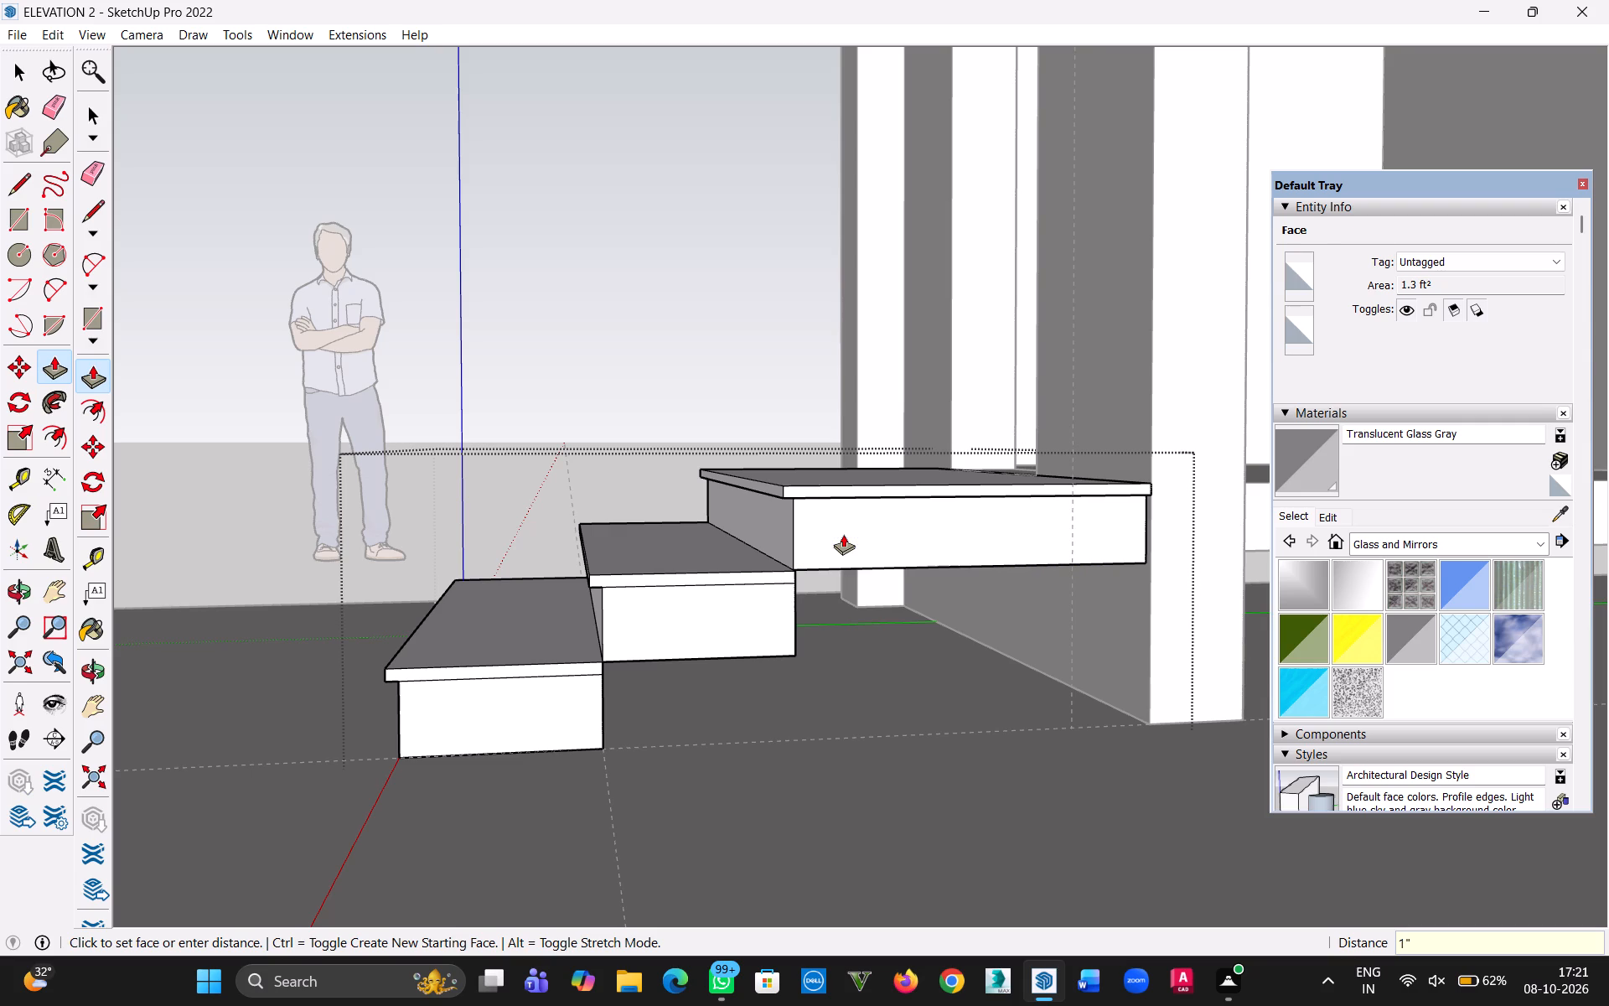
pyautogui.doubleClick(727, 605)
pyautogui.doubleClick(521, 697)
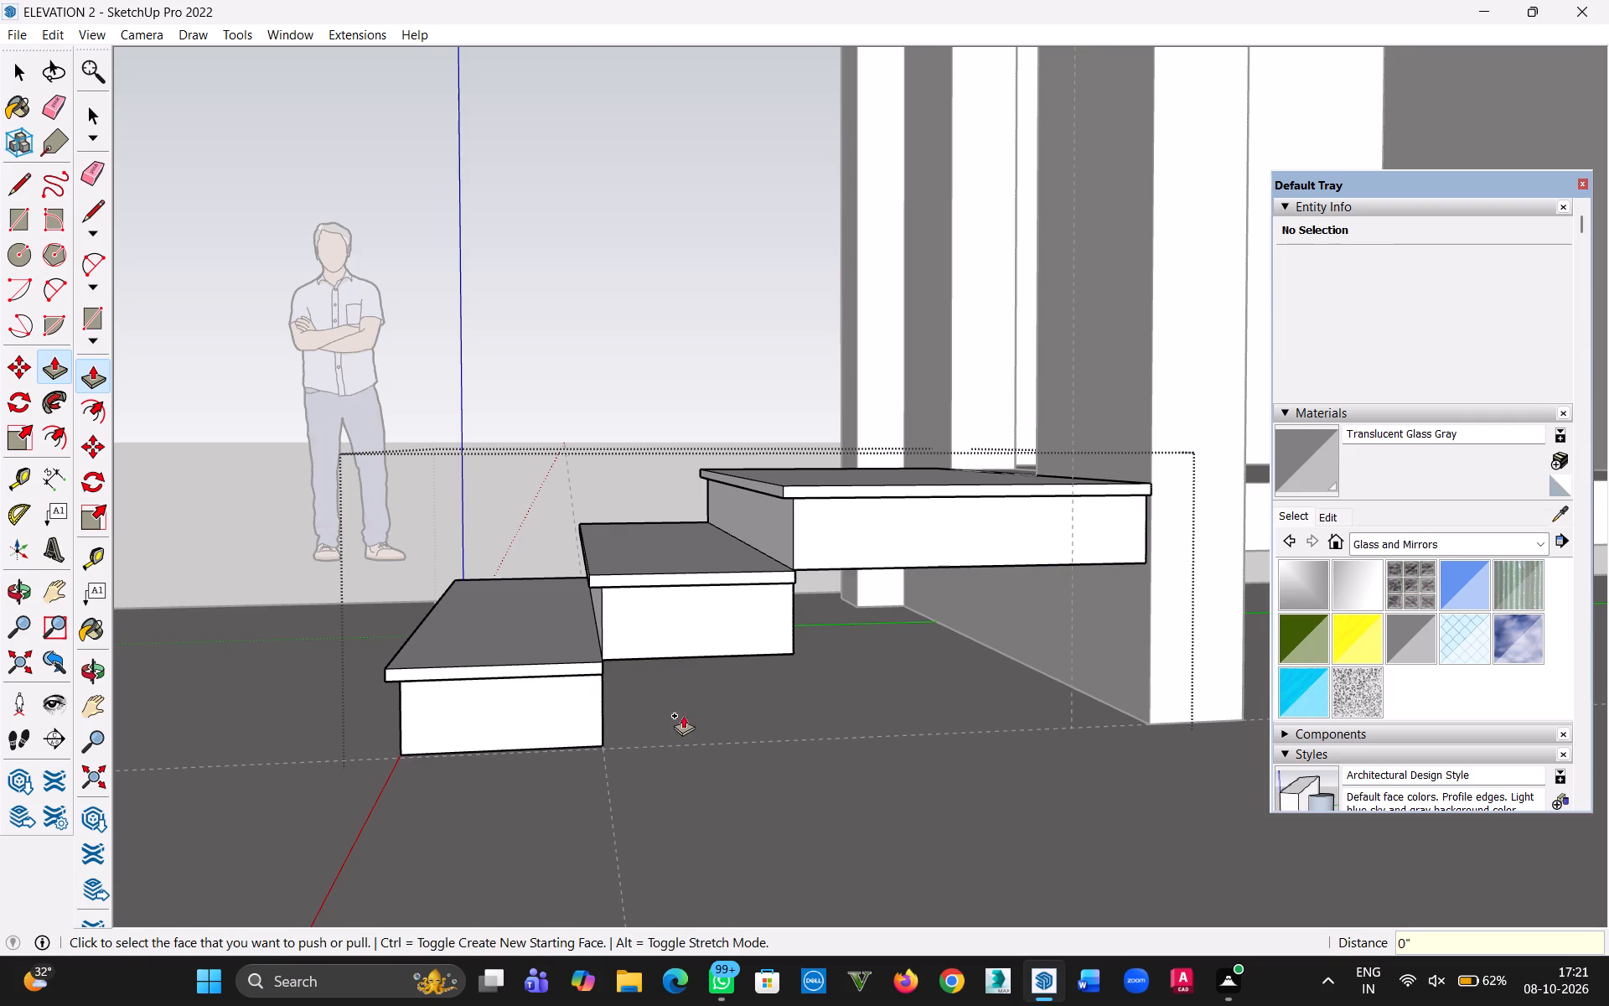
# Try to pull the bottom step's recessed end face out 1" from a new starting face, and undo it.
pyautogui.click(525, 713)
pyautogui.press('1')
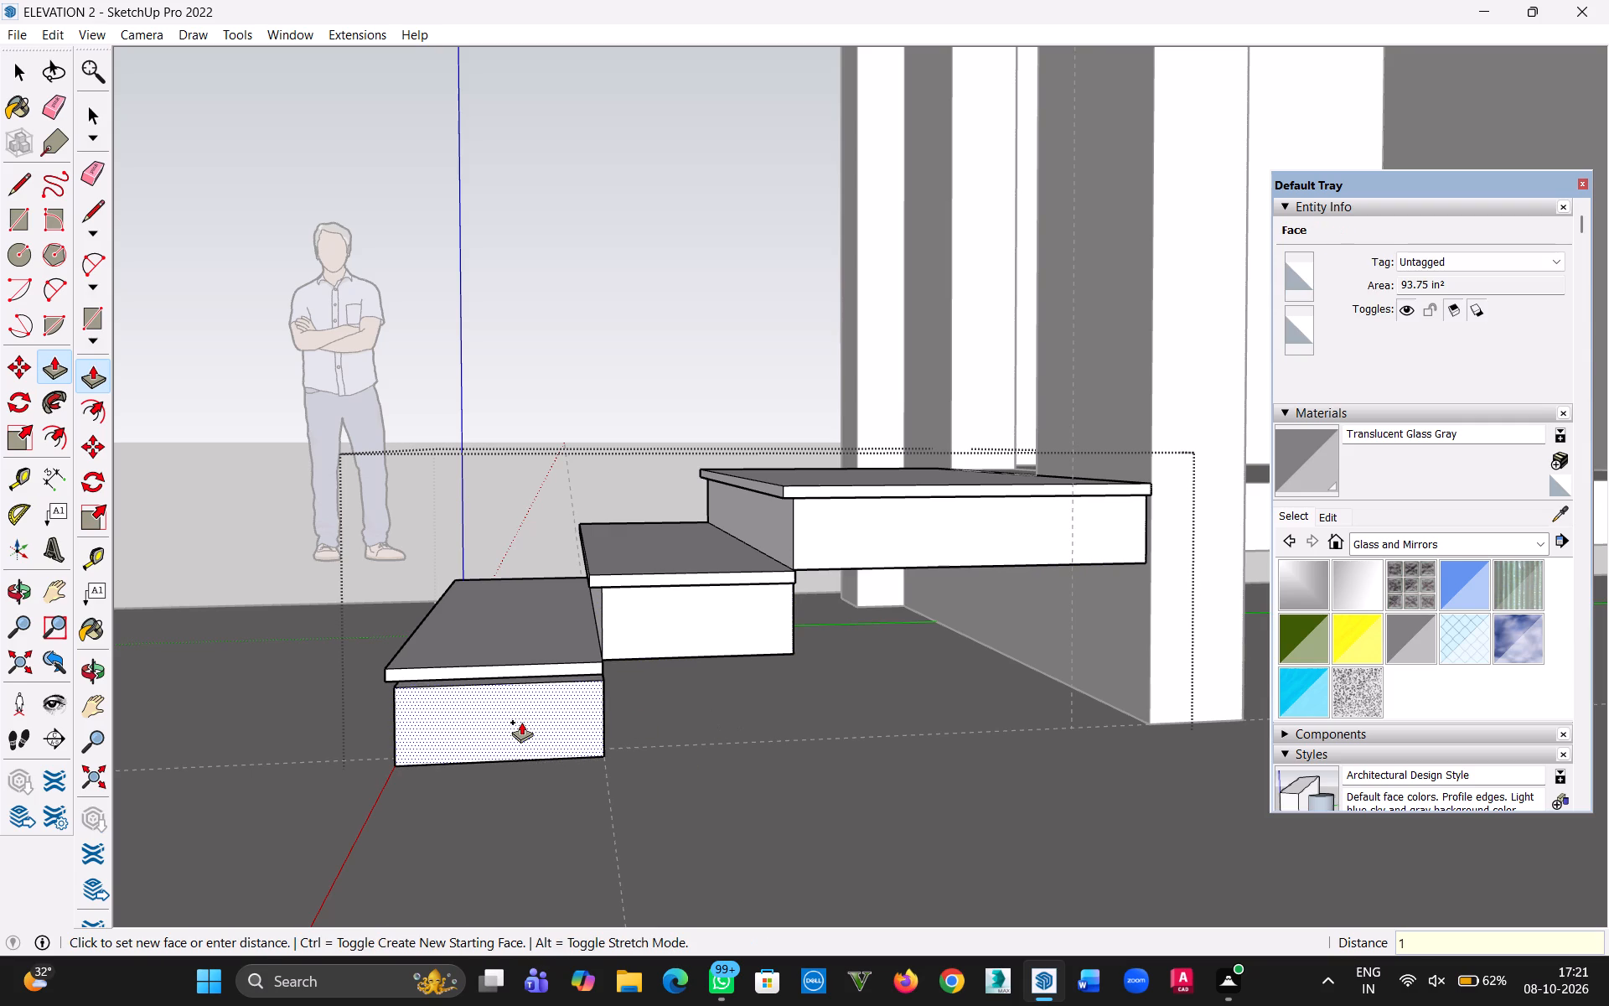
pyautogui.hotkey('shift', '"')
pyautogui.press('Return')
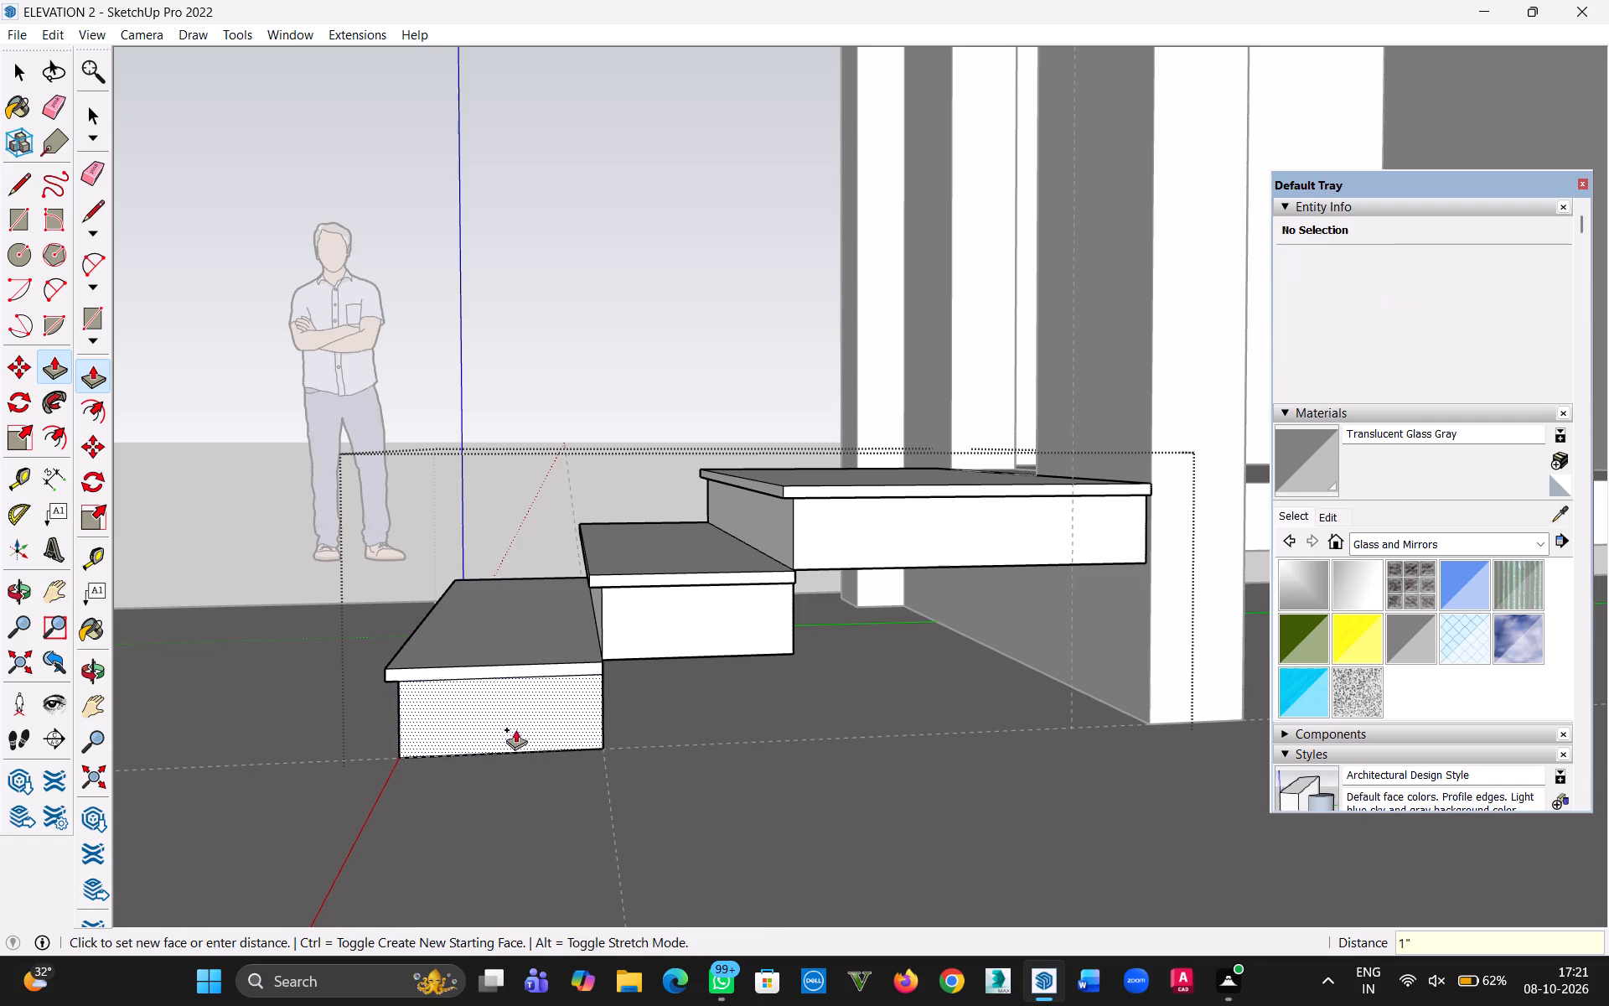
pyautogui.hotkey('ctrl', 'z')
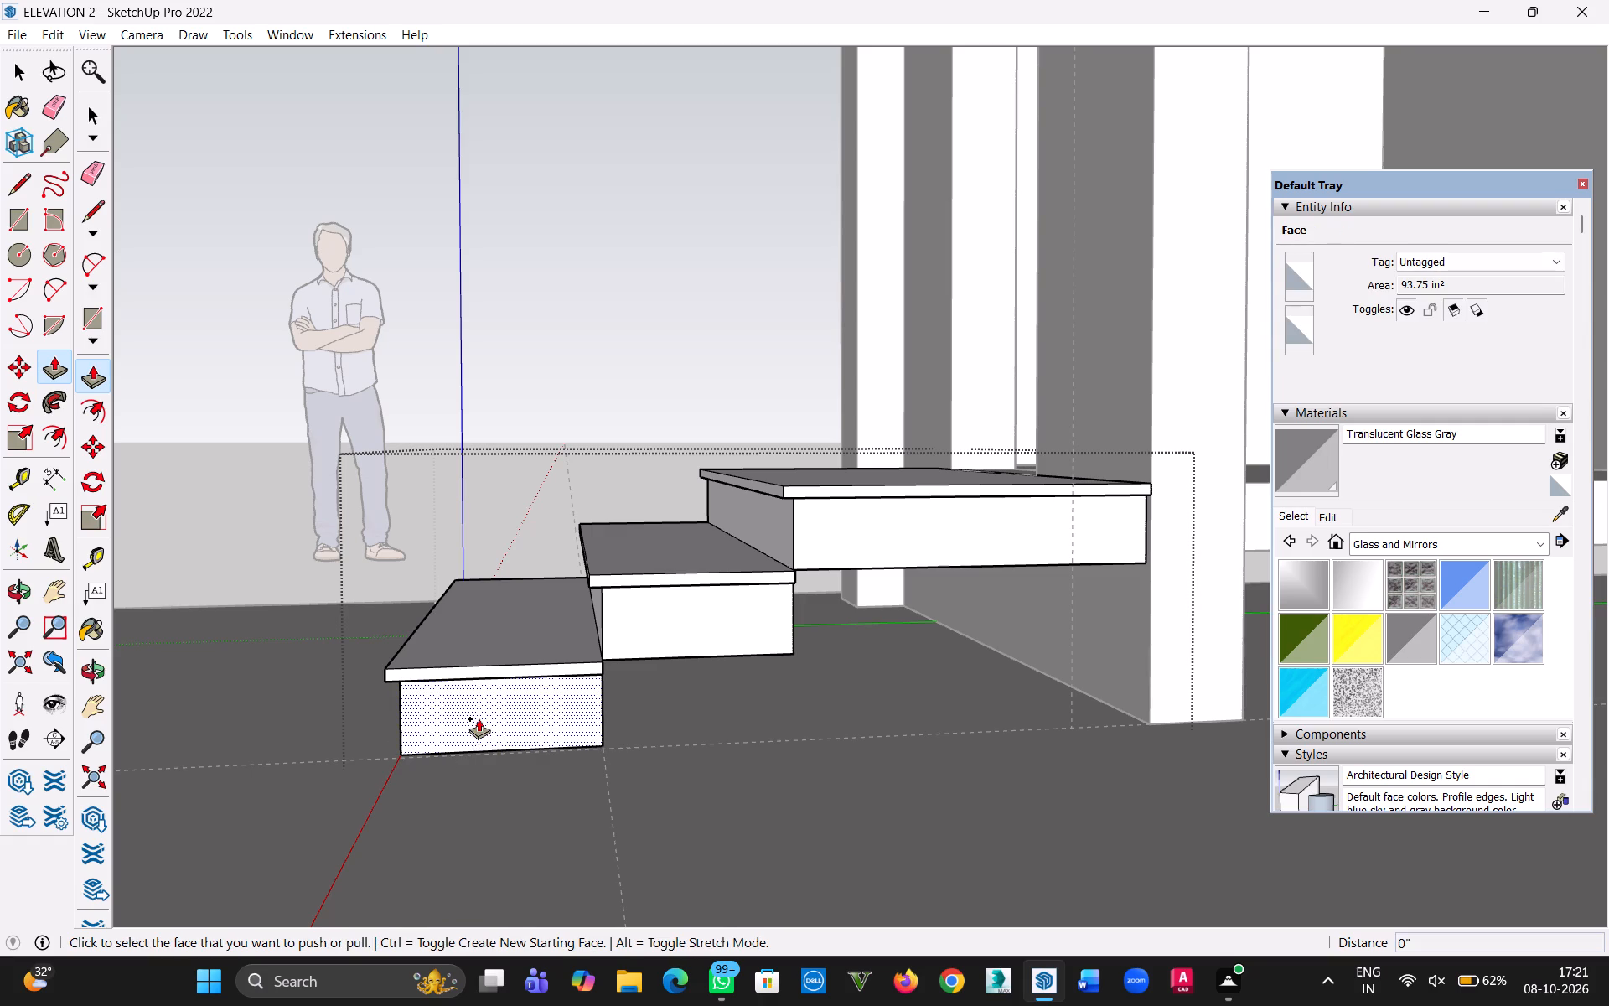
# Pull the bottom step's recessed end face out 1" as a new starting face, flush with the tread end.
pyautogui.moveTo(419, 779); pyautogui.dragTo(600, 732, button='middle')
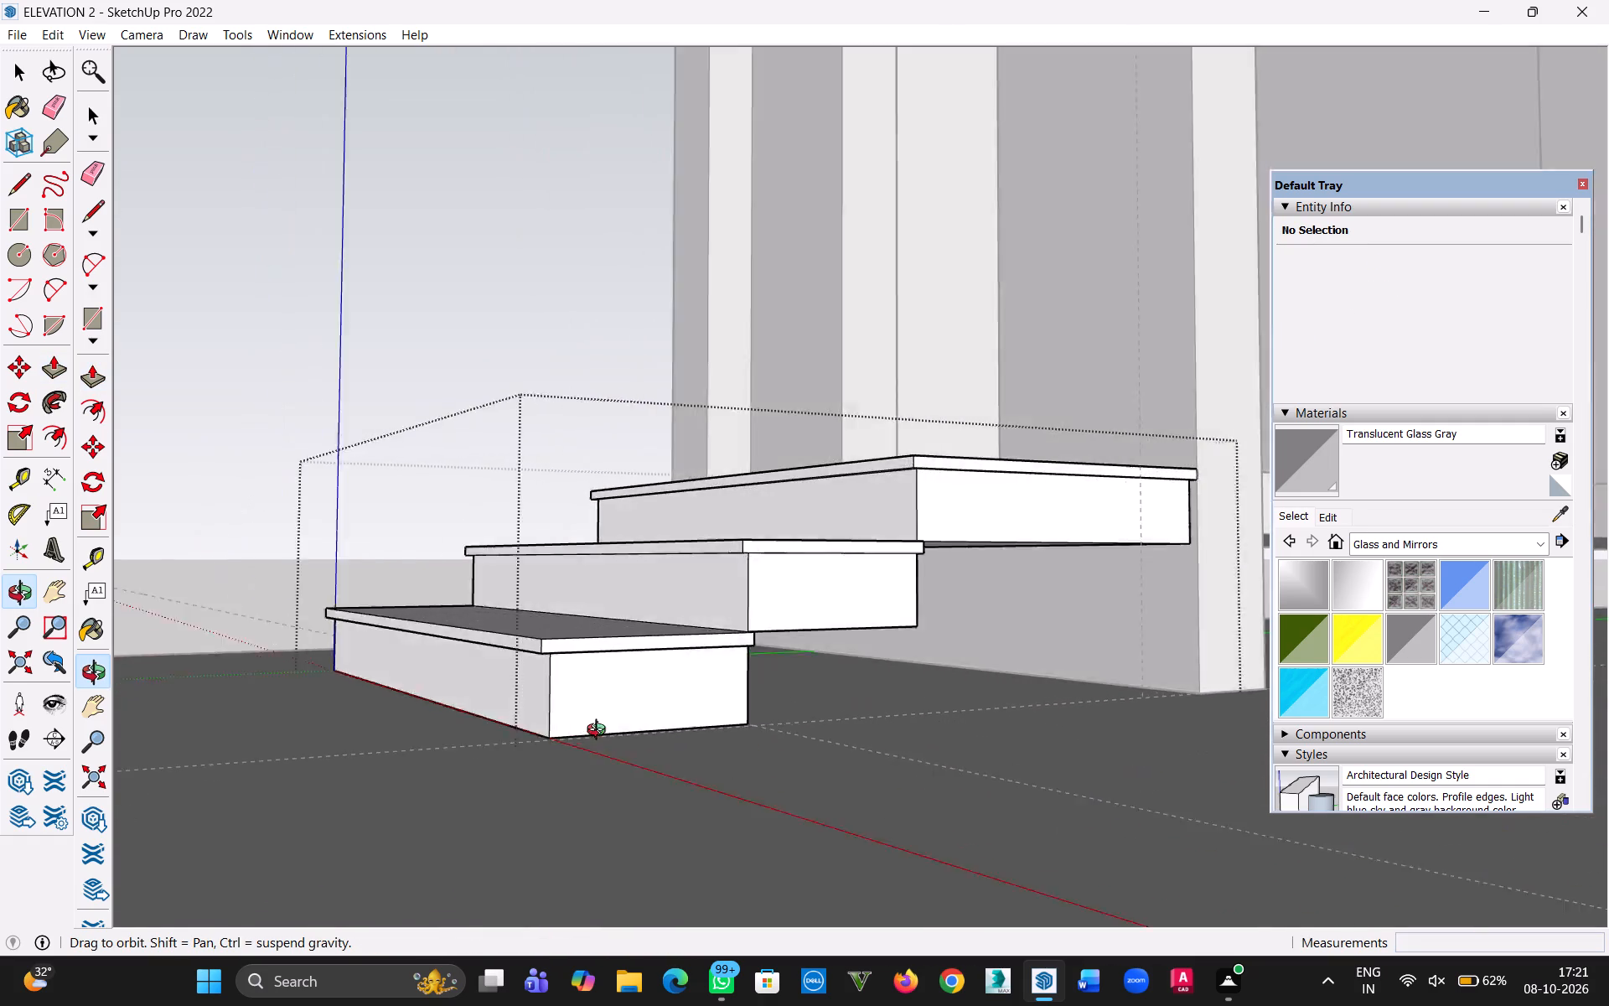
pyautogui.moveTo(600, 732); pyautogui.dragTo(449, 777, button='middle')
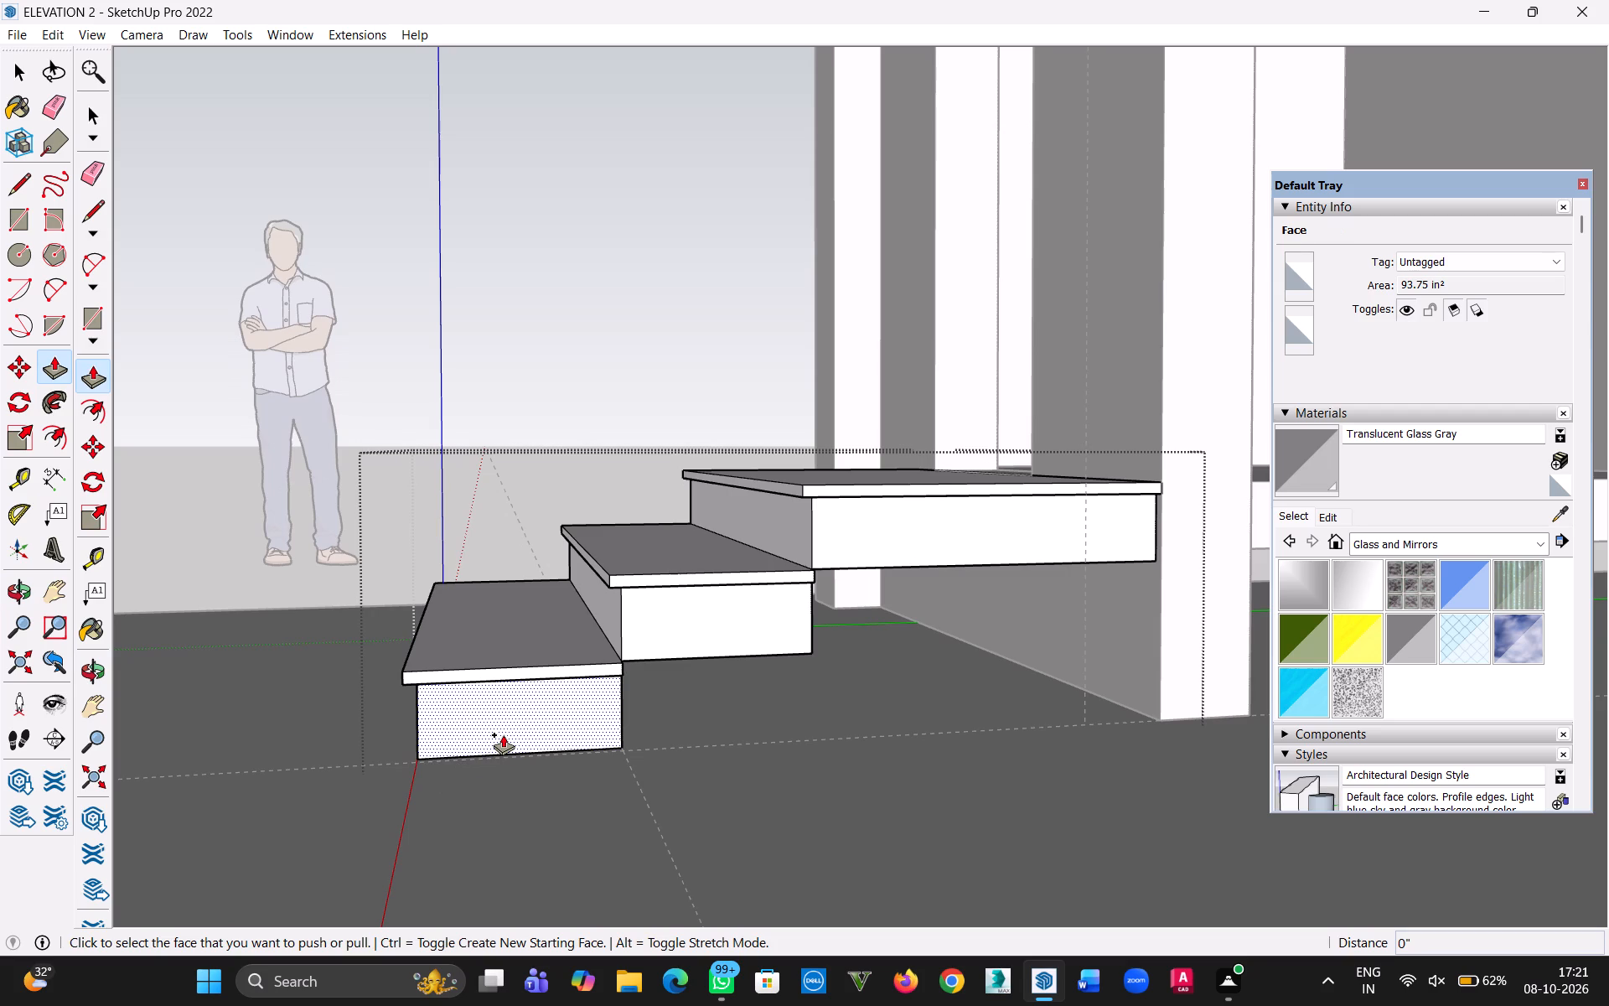
pyautogui.press('1')
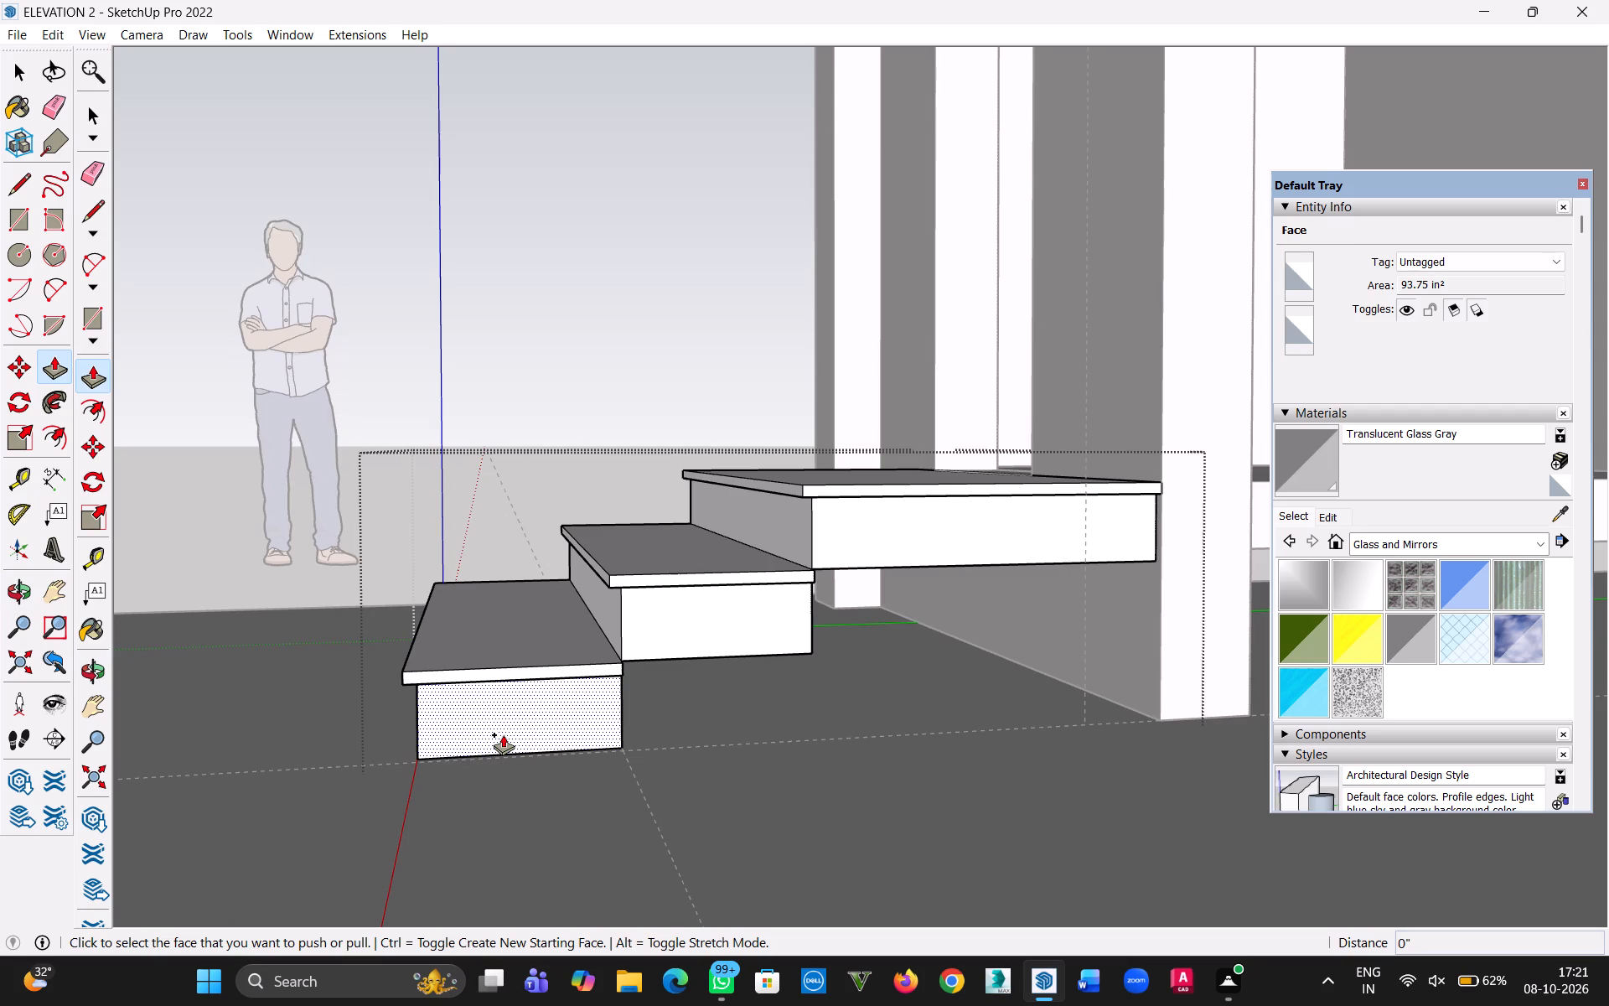
pyautogui.click(504, 729)
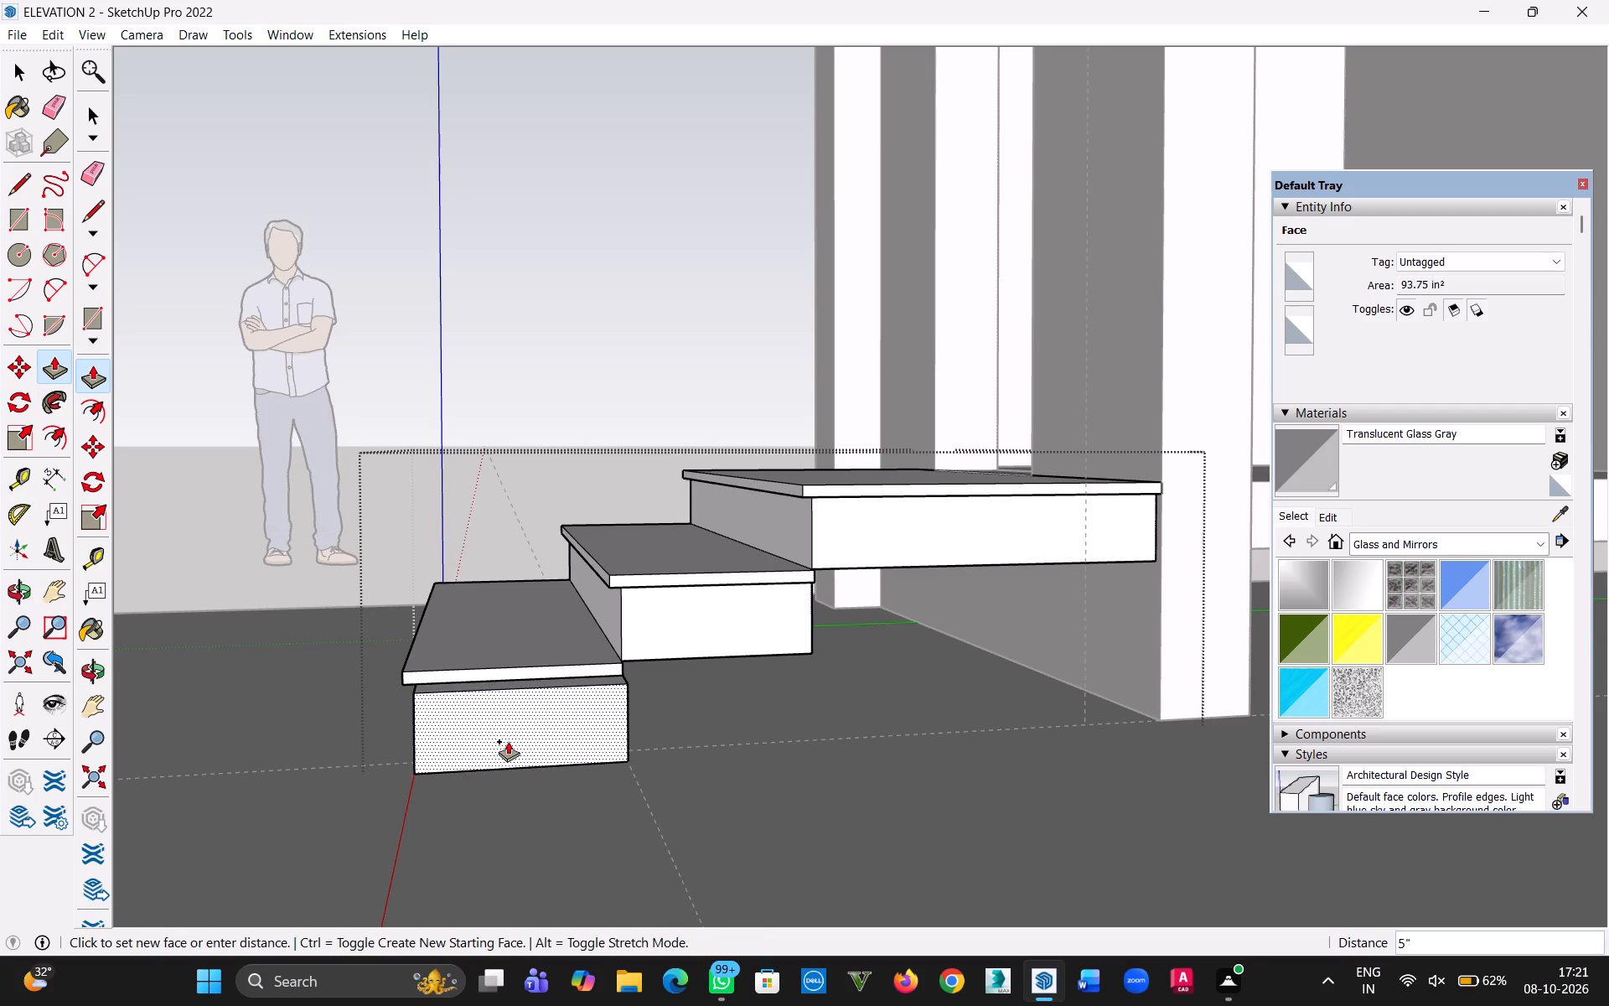
pyautogui.write('1"')
pyautogui.press('Return')
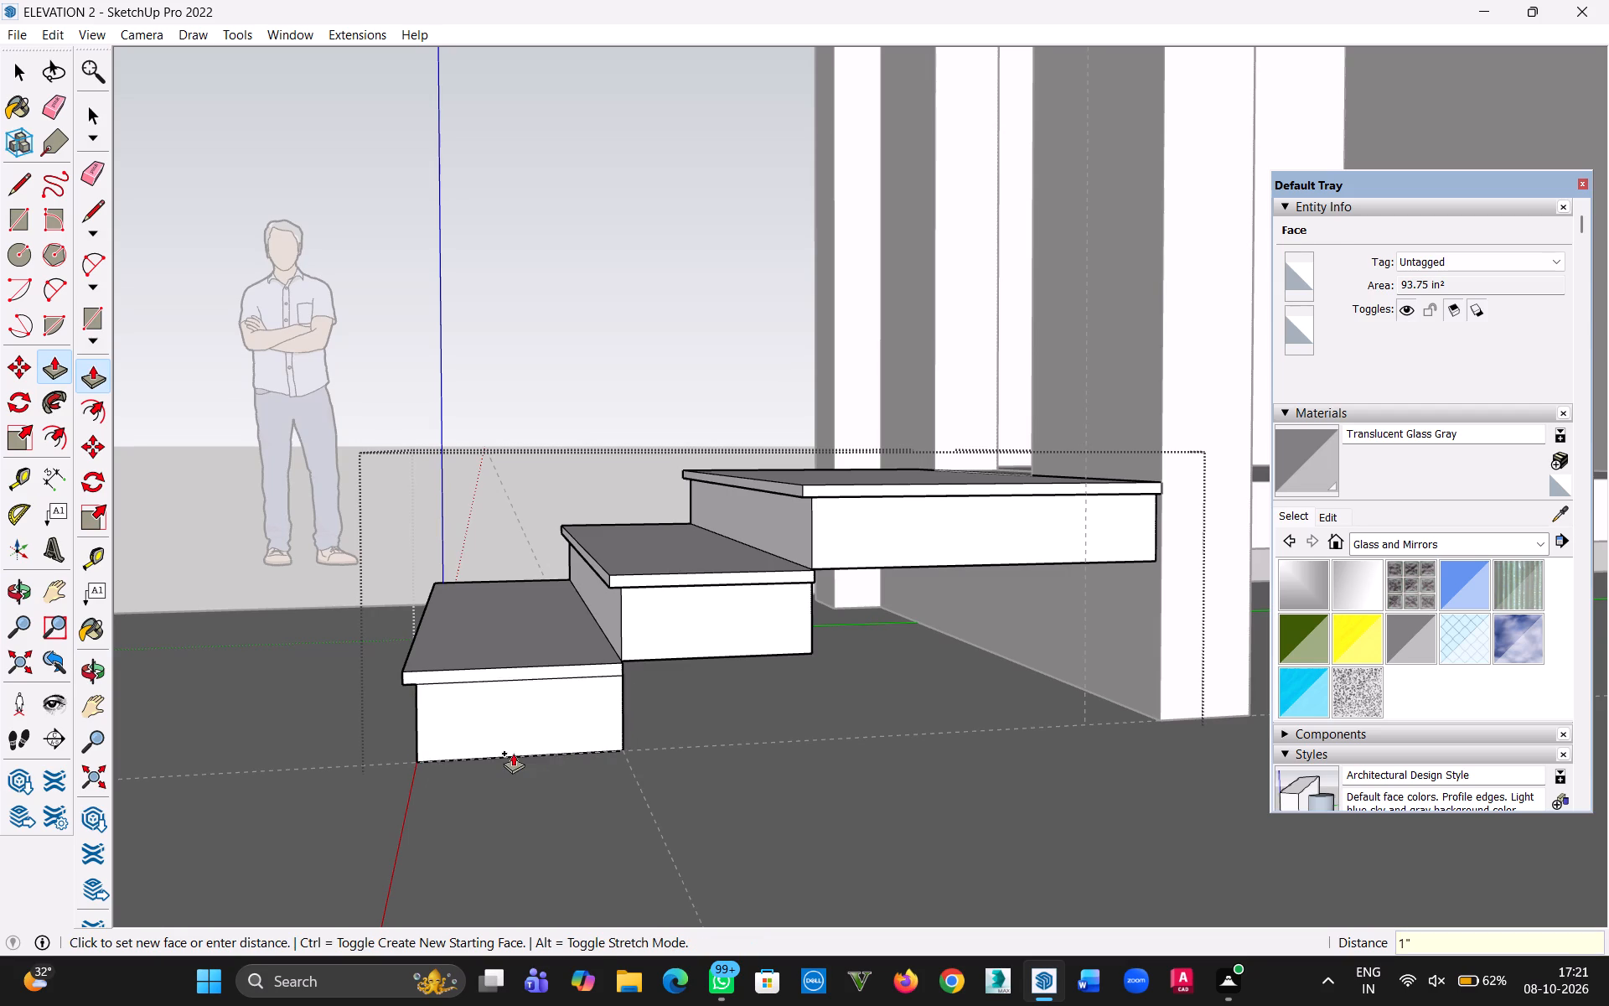
# Repeat the 1" pull from a new starting face on the recessed end faces of the middle and top steps.
pyautogui.moveTo(287, 839); pyautogui.dragTo(950, 723, button='middle')
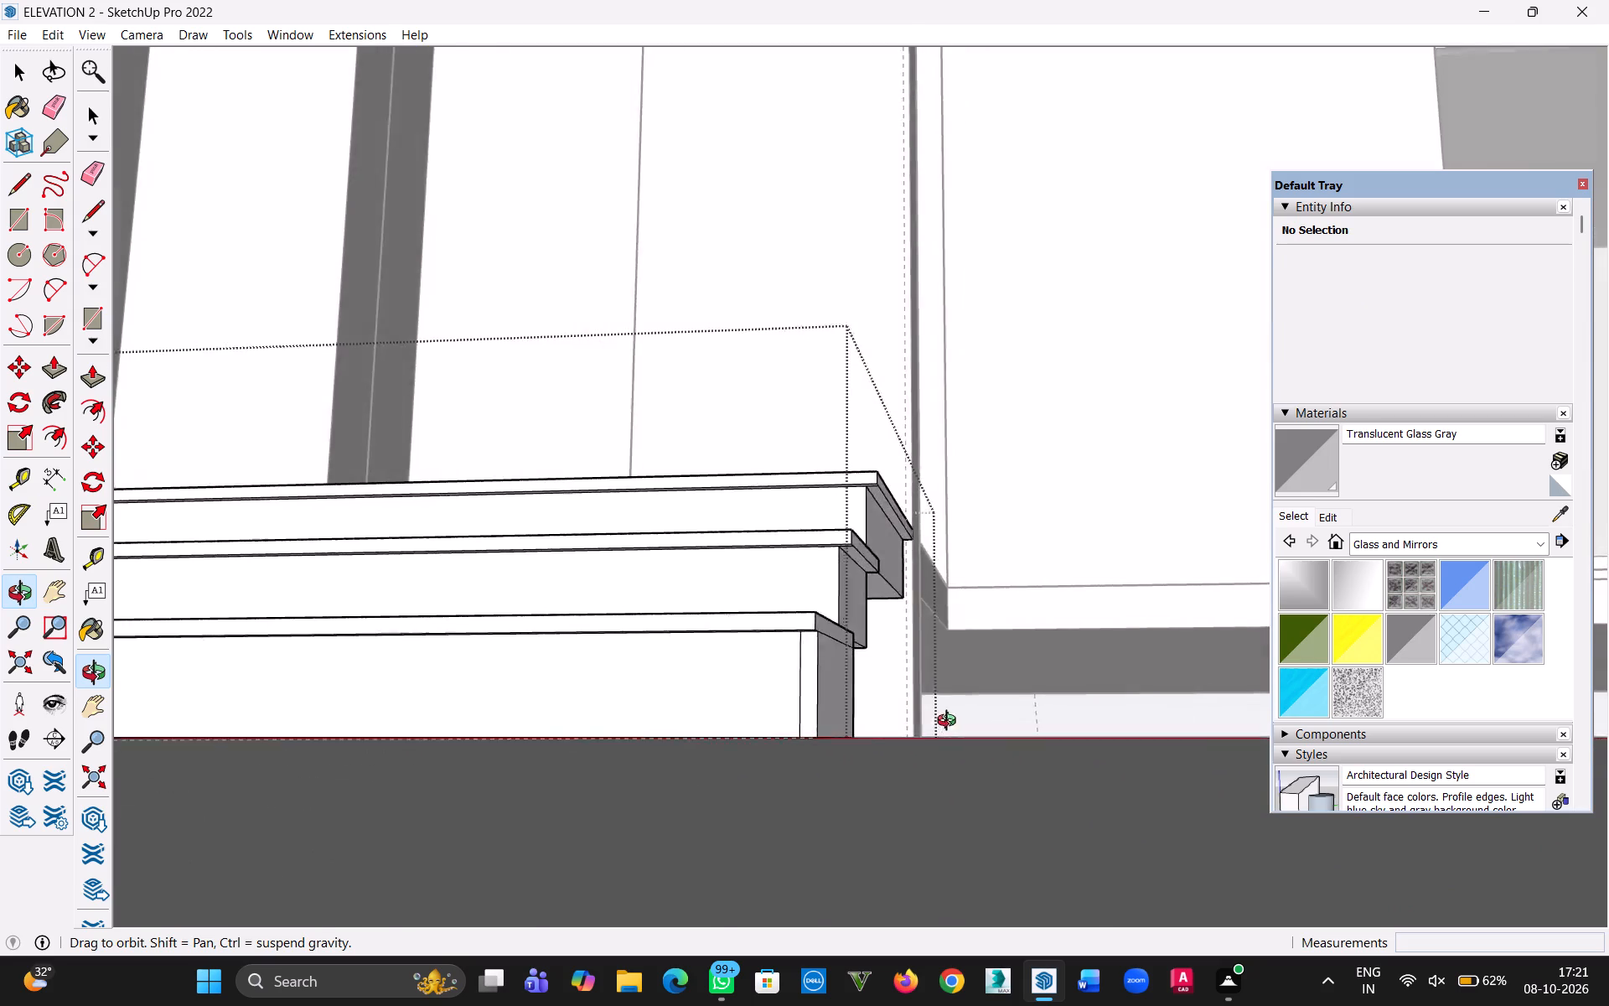
pyautogui.moveTo(950, 723); pyautogui.dragTo(951, 723, button='middle')
pyautogui.moveTo(950, 725); pyautogui.dragTo(925, 739, button='middle')
pyautogui.moveTo(893, 751); pyautogui.dragTo(639, 836, button='middle')
pyautogui.scroll(-5, 696, 782)
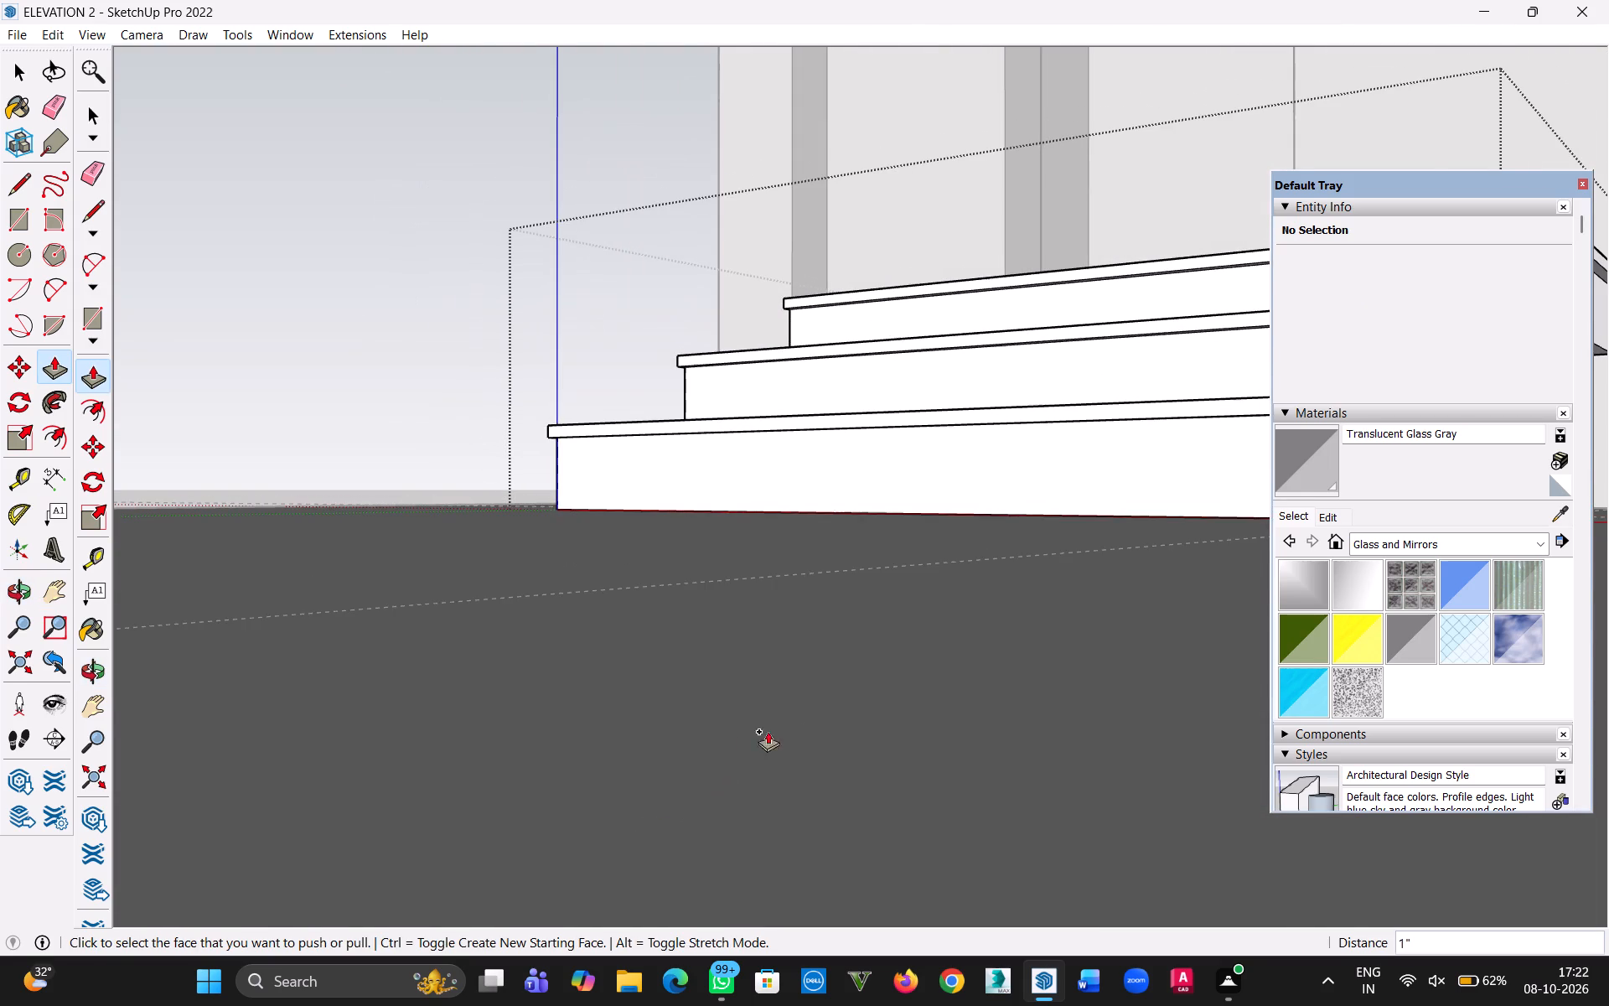
pyautogui.press('h')
pyautogui.moveTo(821, 730); pyautogui.dragTo(529, 810)
pyautogui.moveTo(980, 650); pyautogui.dragTo(188, 884)
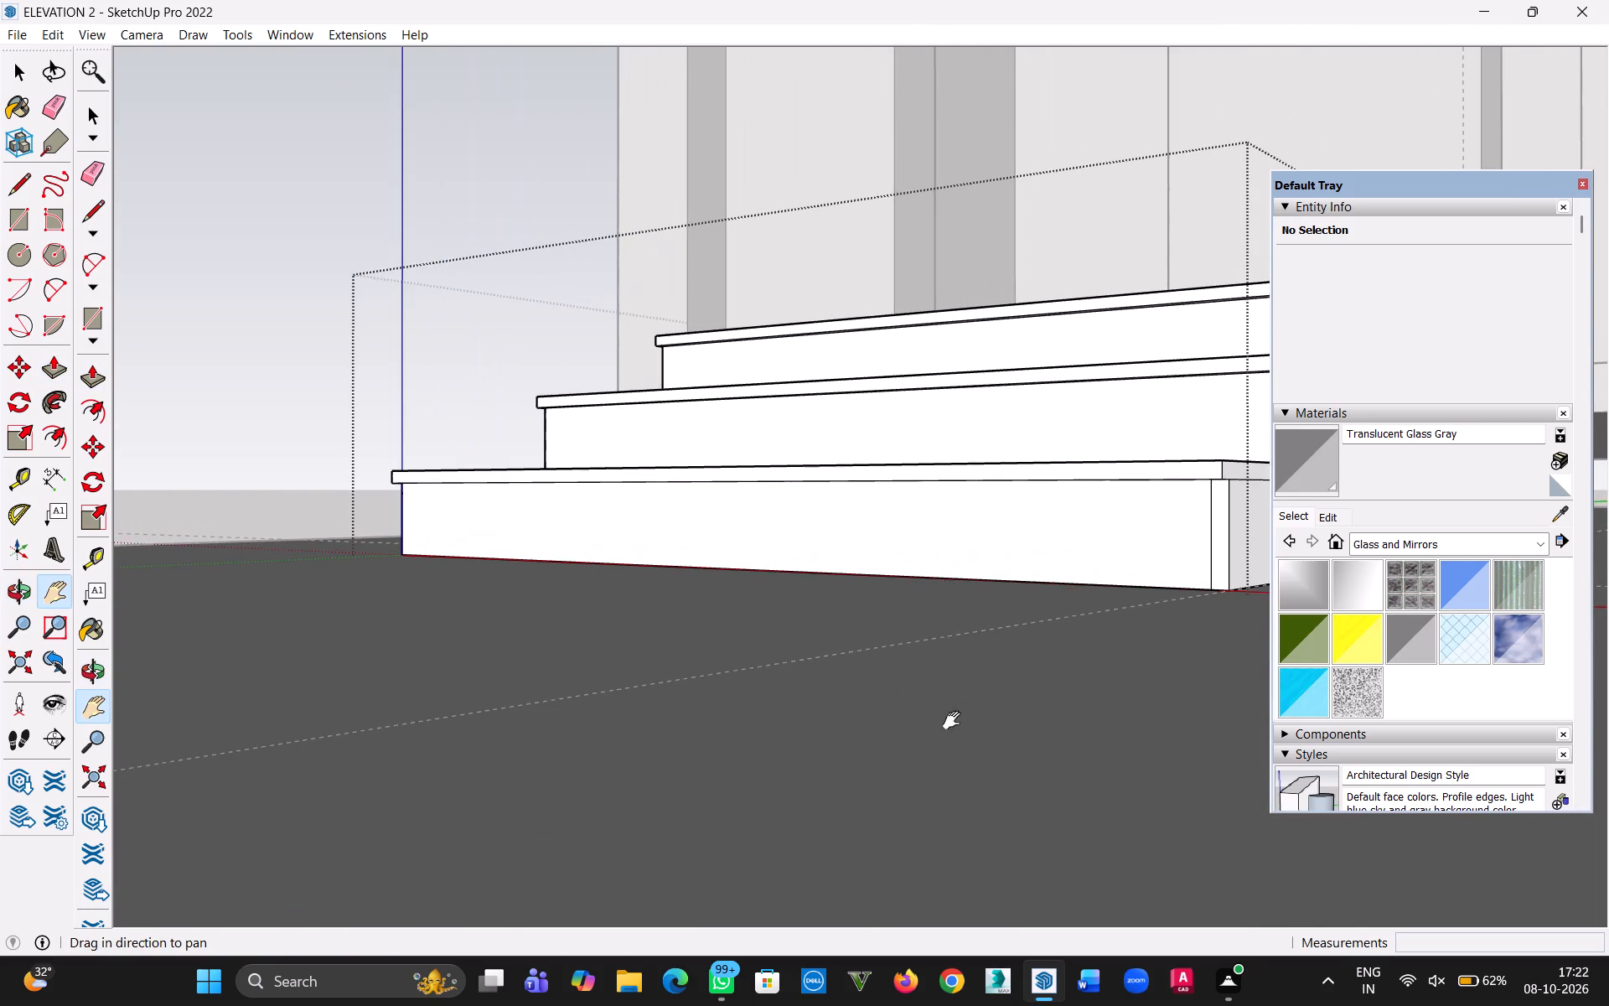
pyautogui.moveTo(1075, 670); pyautogui.dragTo(294, 940)
pyautogui.press('Escape')
pyautogui.doubleClick(977, 550)
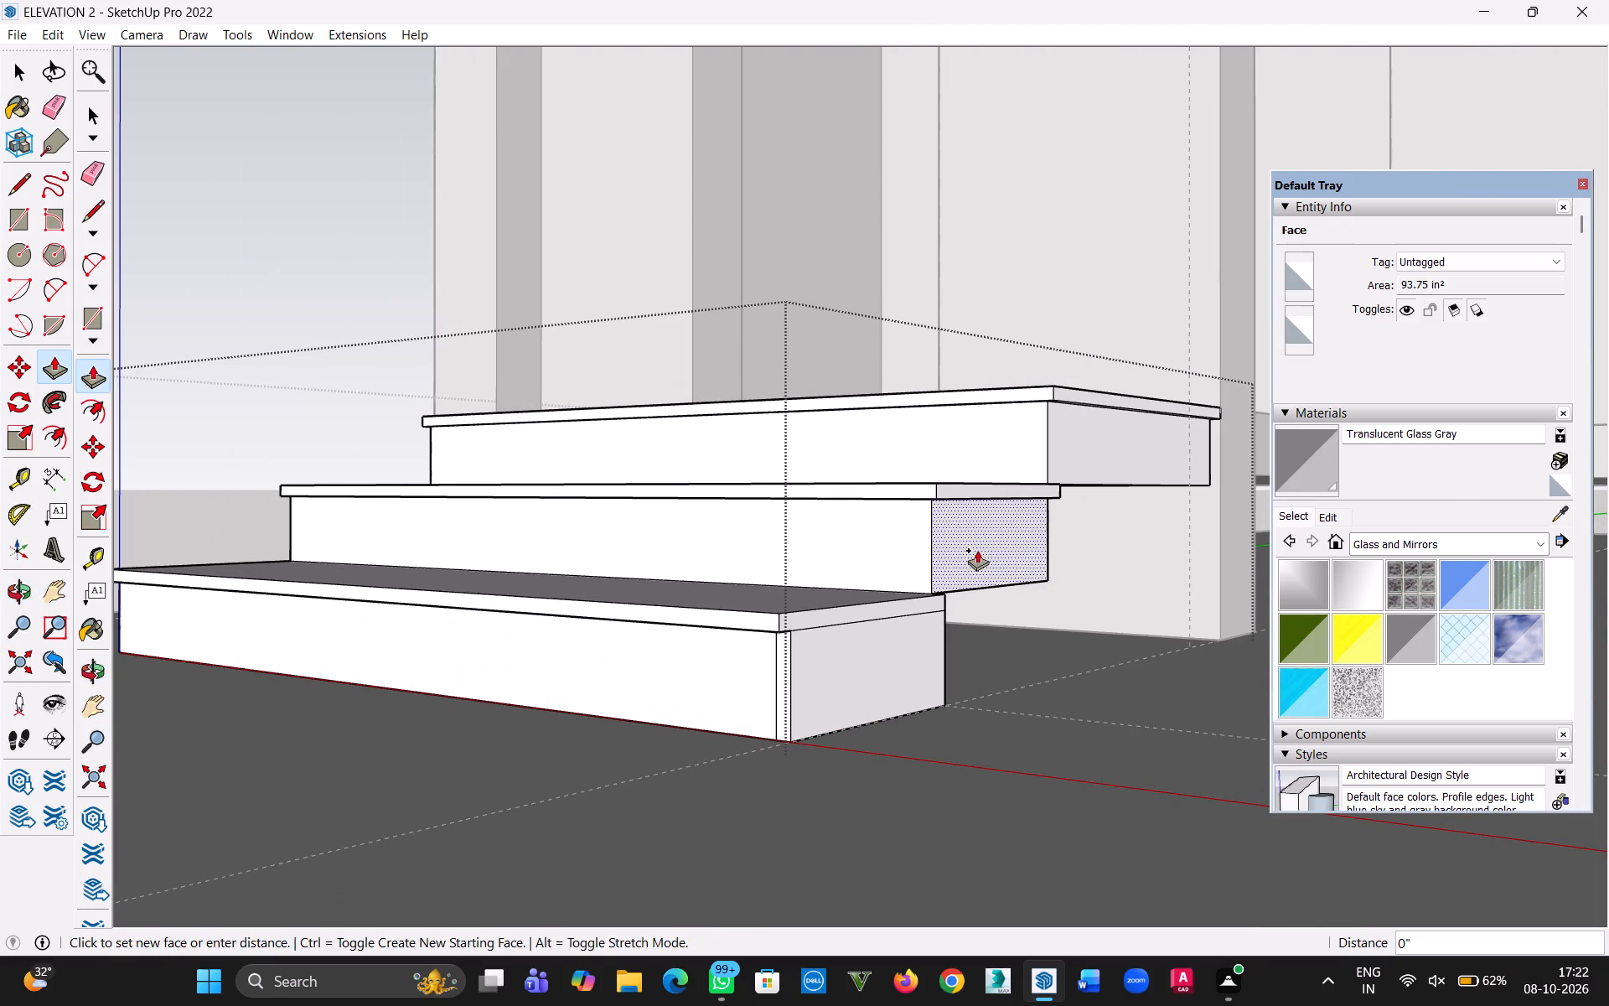
pyautogui.doubleClick(1118, 433)
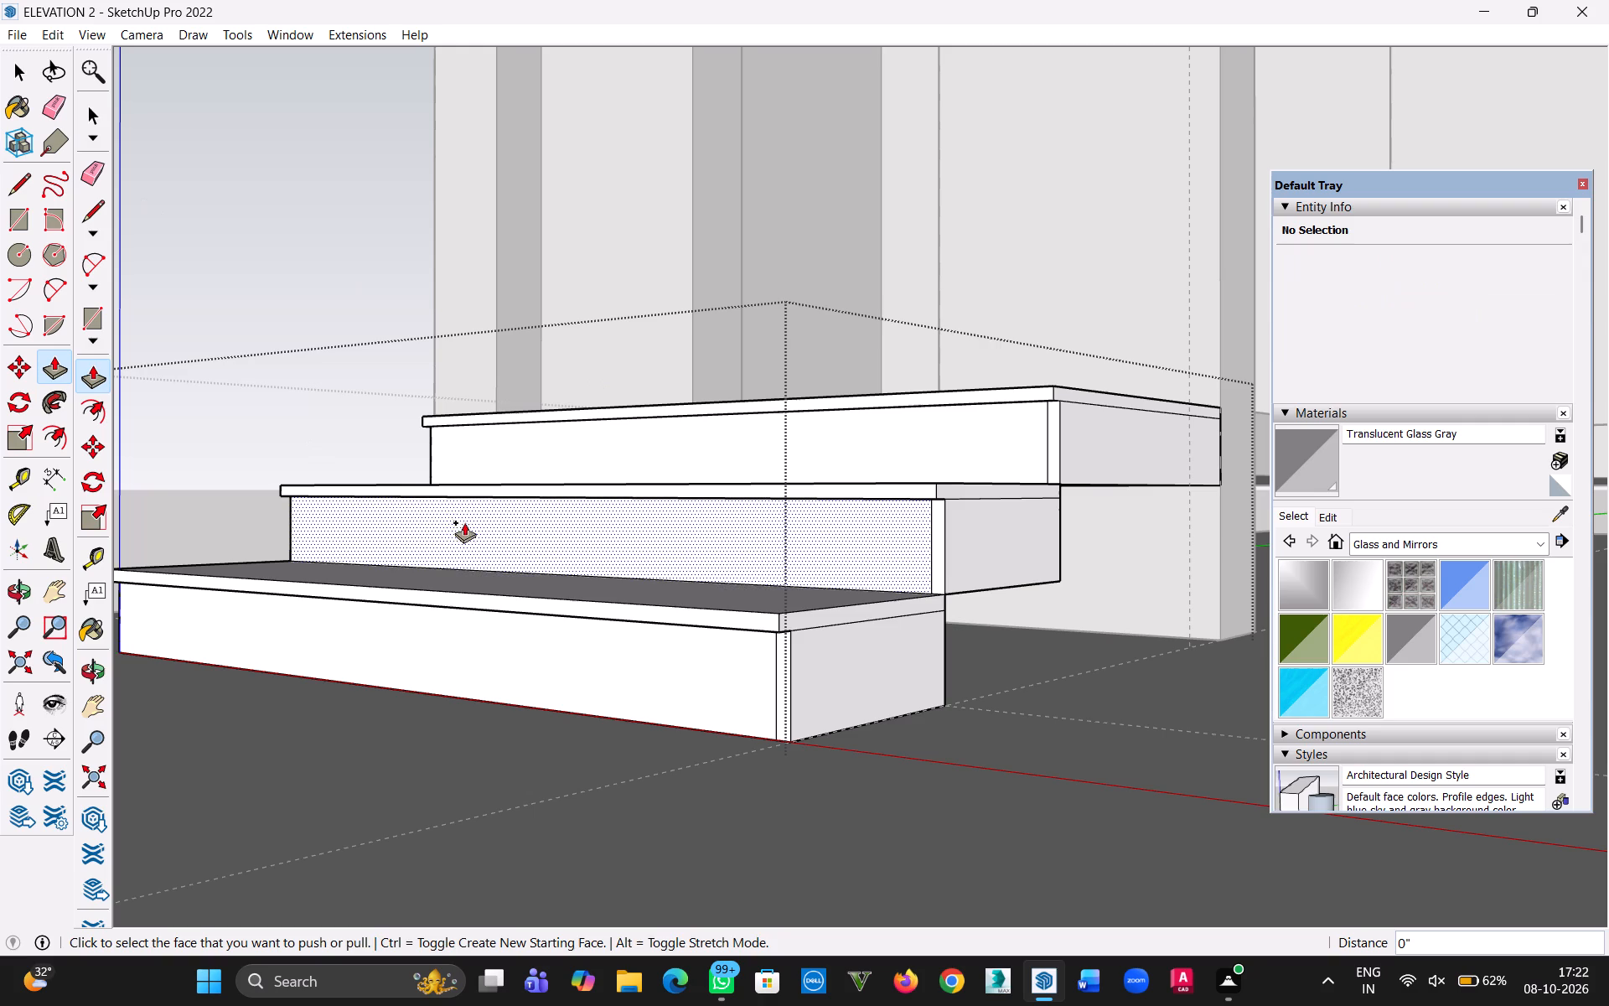
# Pull the narrow front face of each step's end strip forward 1", flush with the tread nosing above.
pyautogui.click(19, 82)
pyautogui.scroll(3, 815, 760)
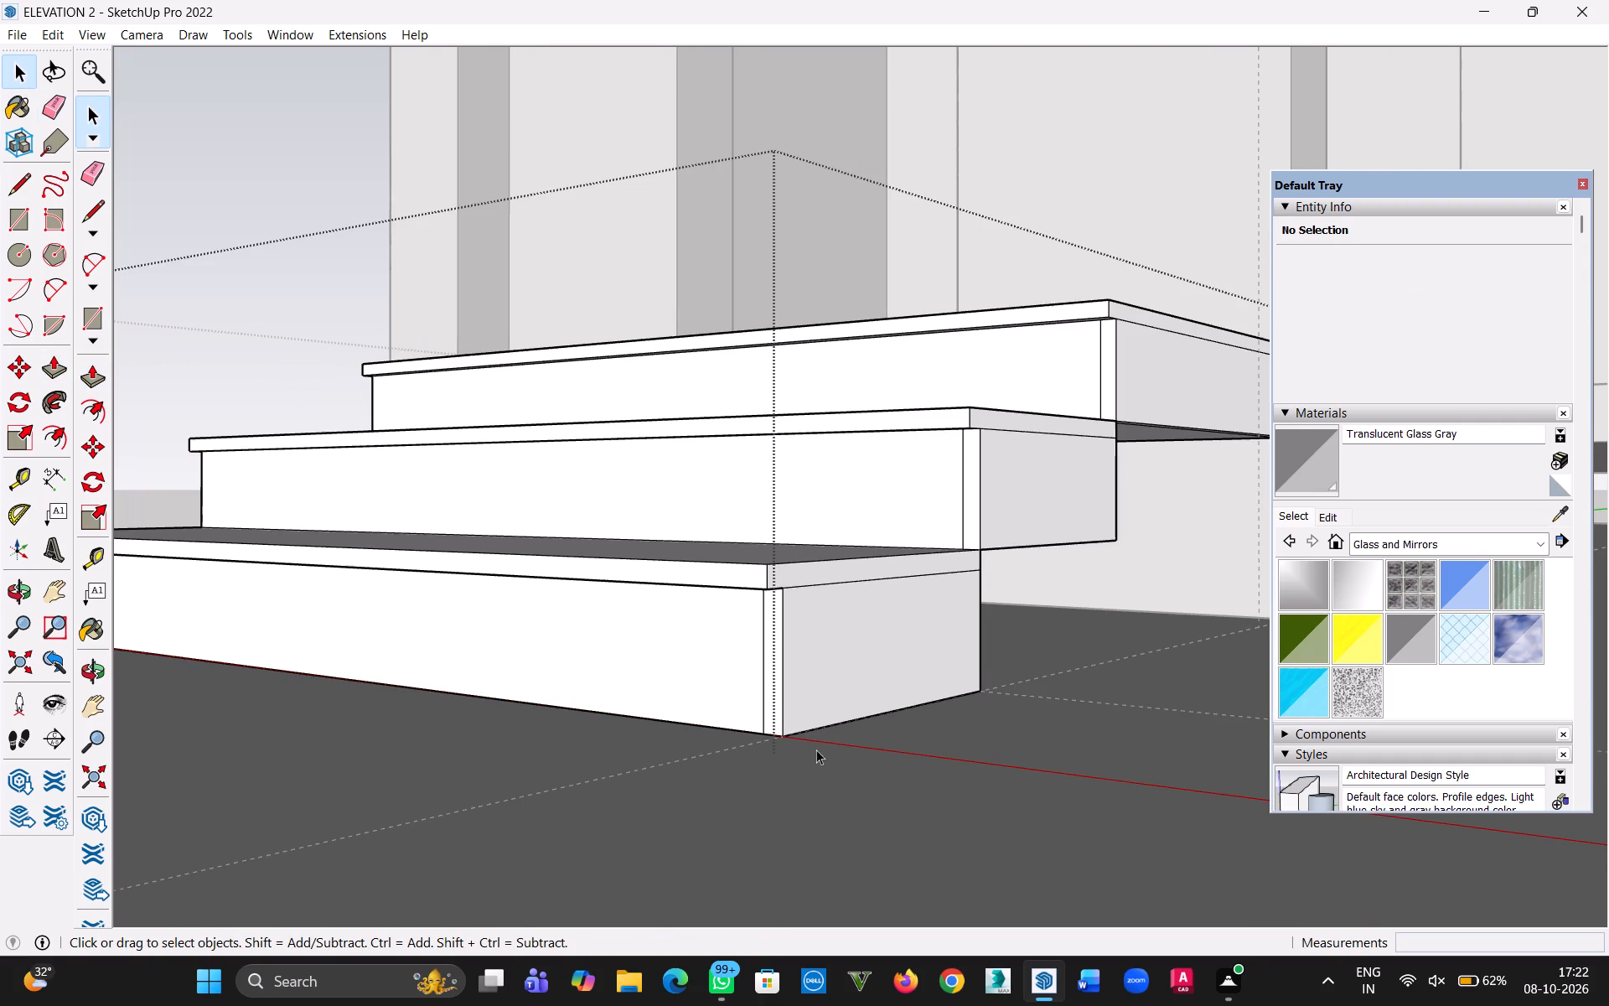
pyautogui.scroll(2, 822, 640)
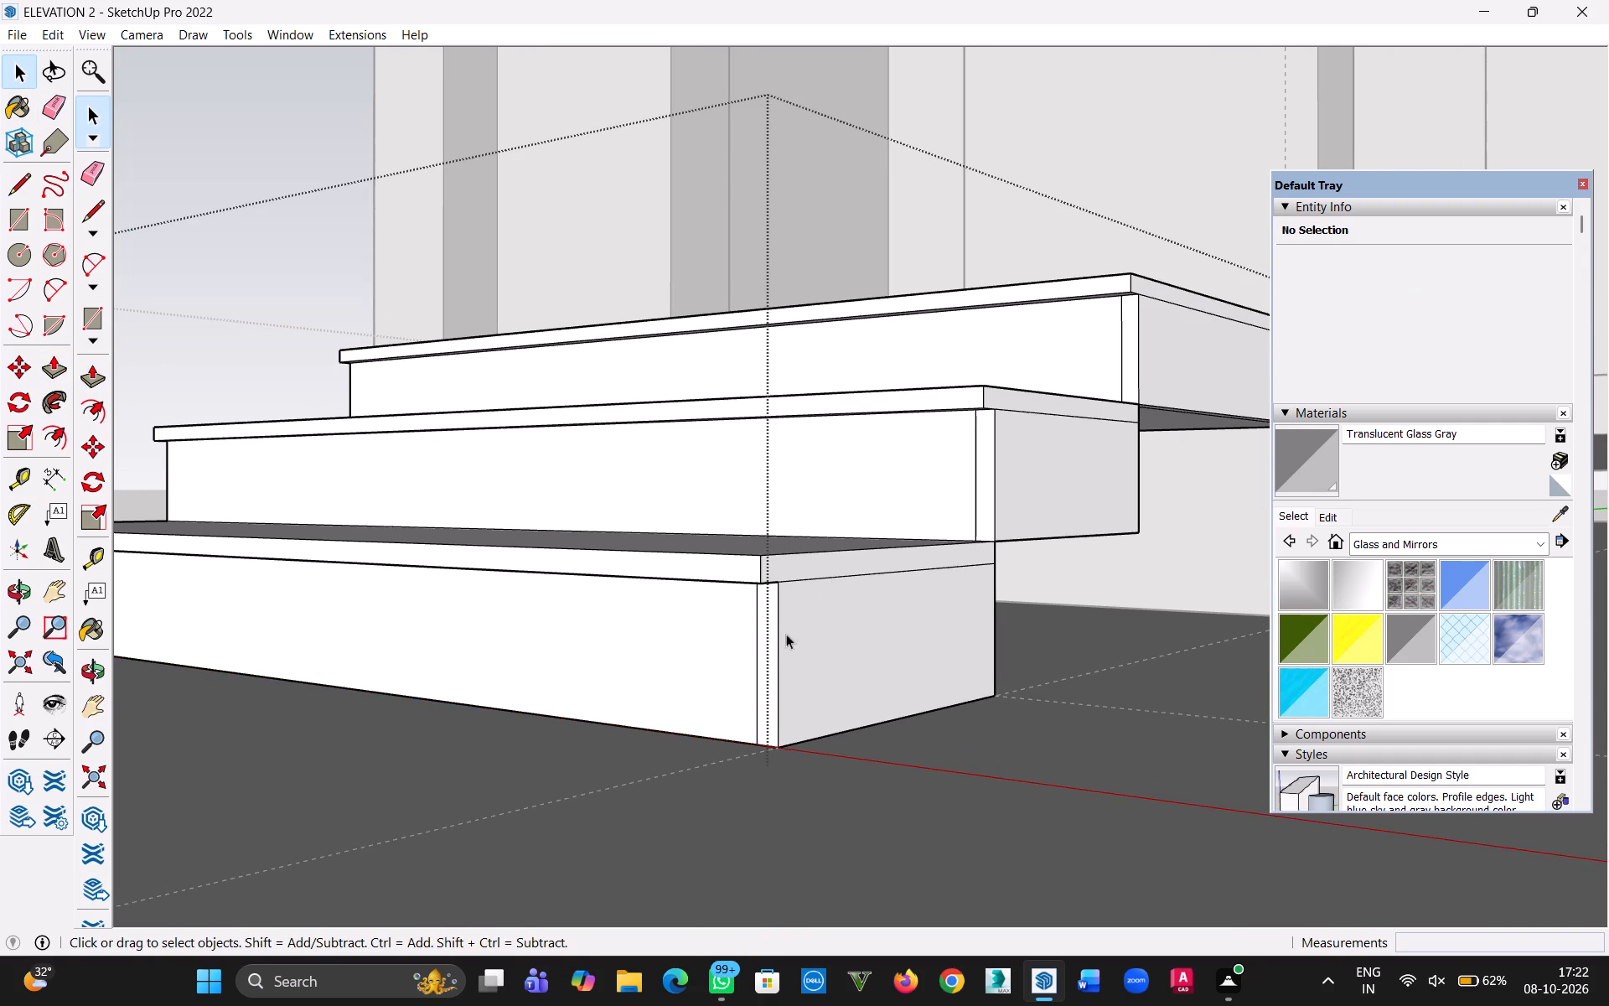
pyautogui.scroll(4, 789, 690)
pyautogui.moveTo(787, 715); pyautogui.dragTo(877, 623, button='middle')
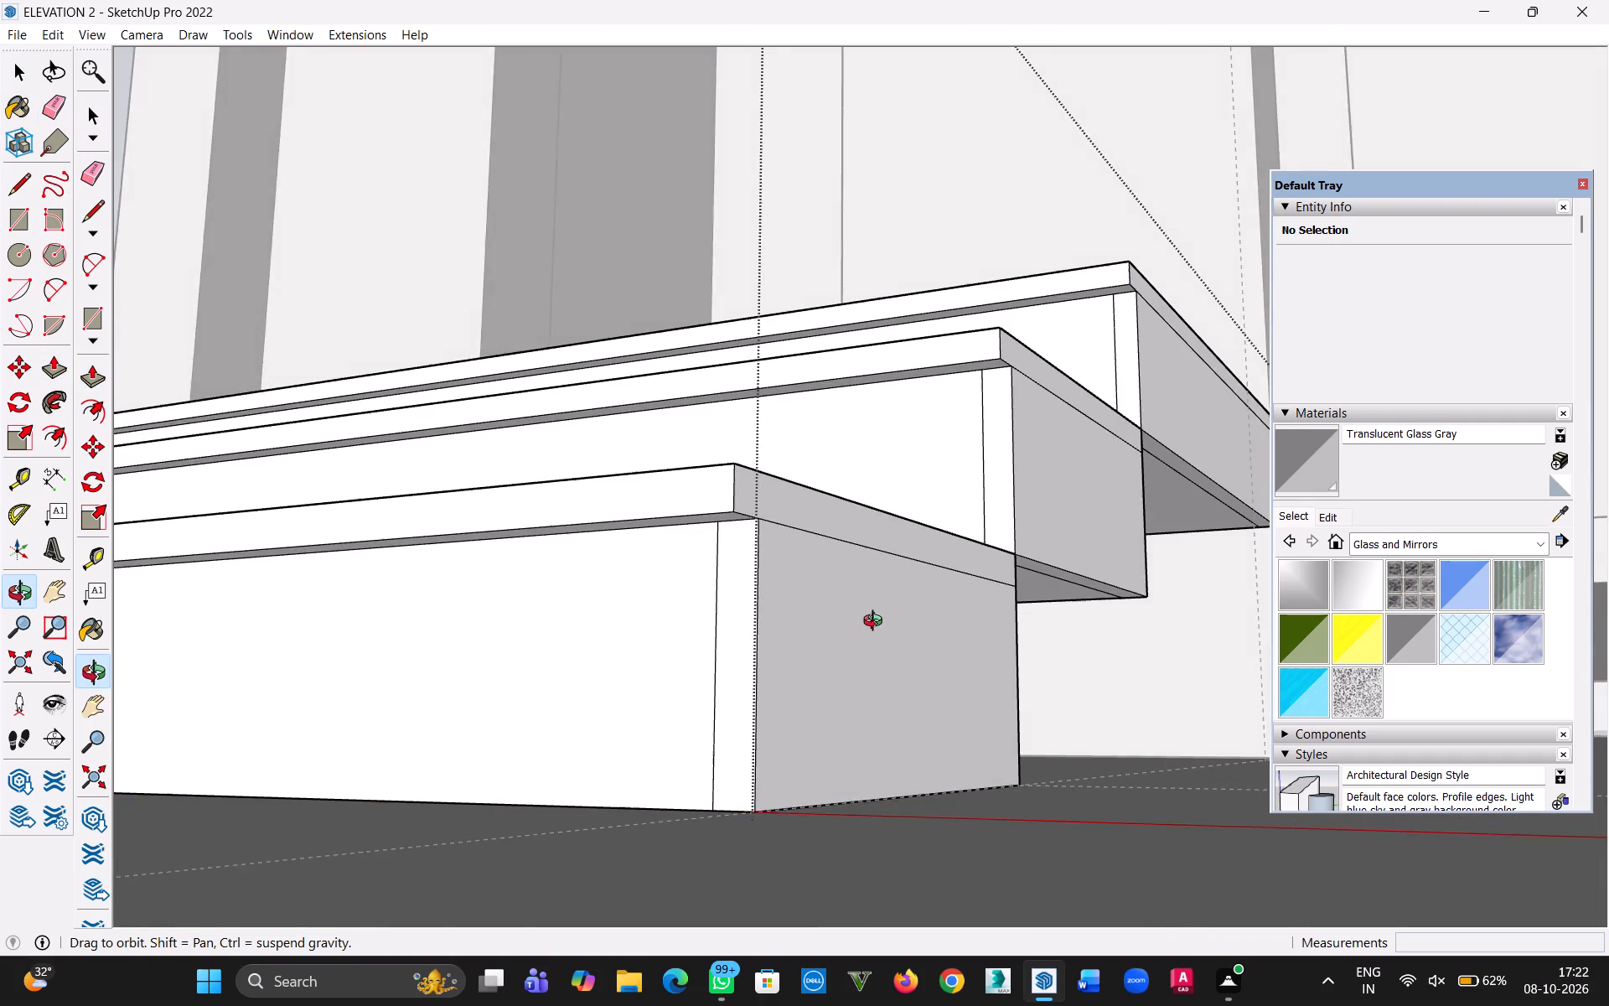
pyautogui.moveTo(877, 623); pyautogui.dragTo(888, 640, button='middle')
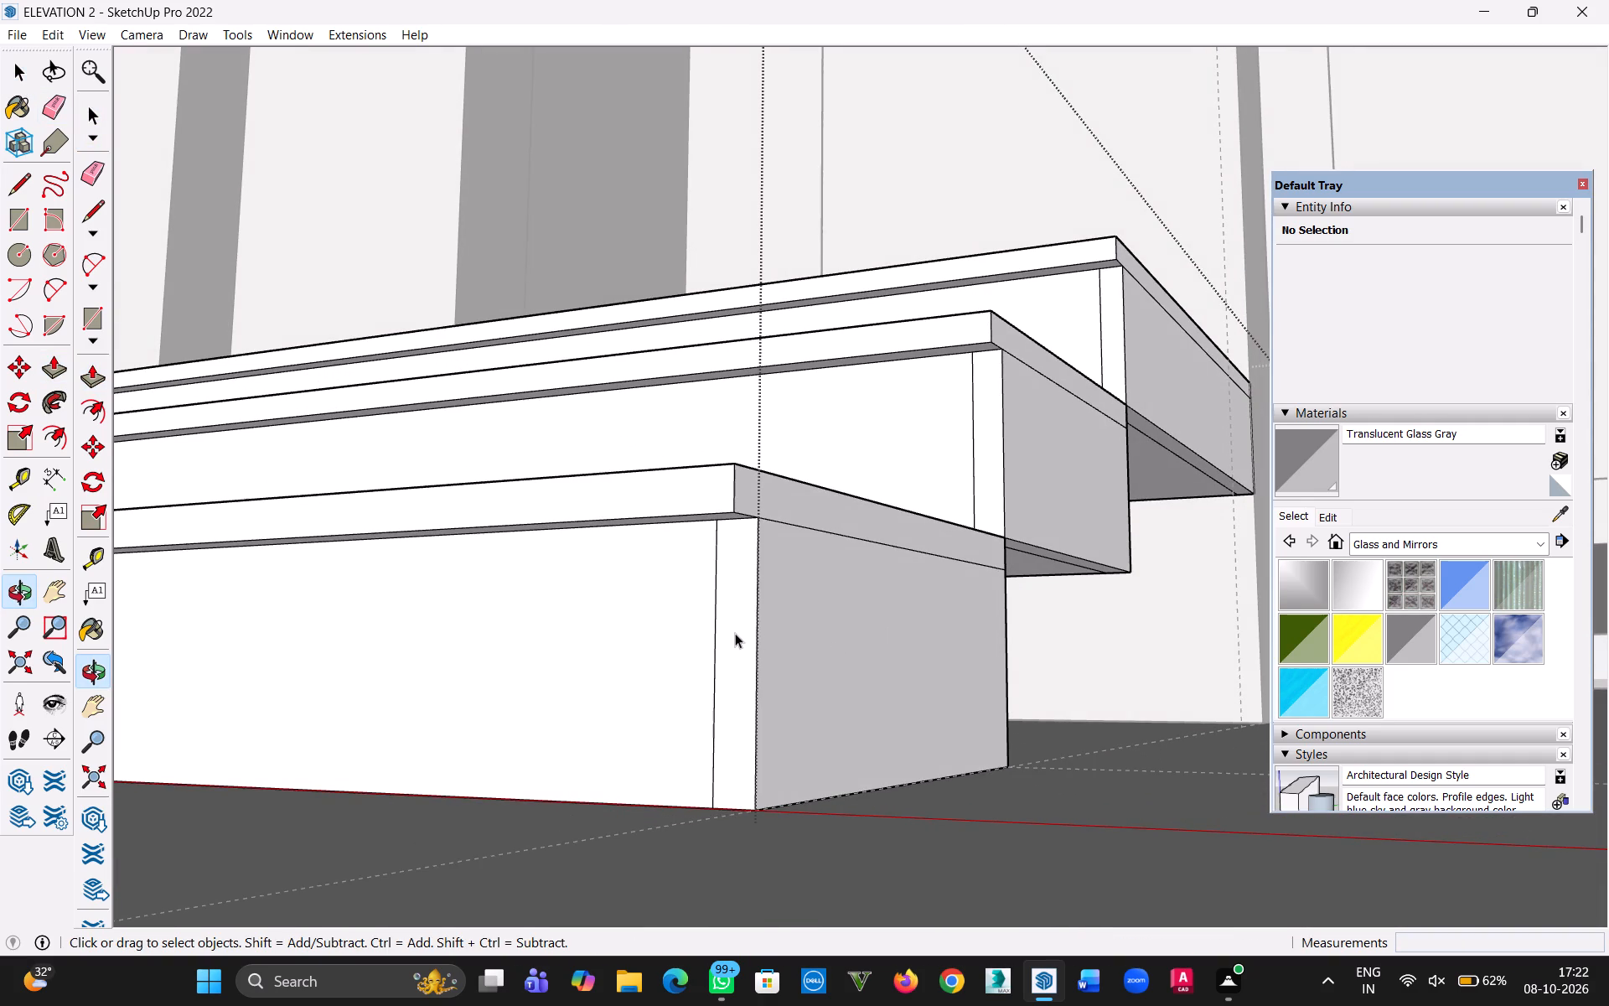
pyautogui.press('p')
pyautogui.click(736, 629)
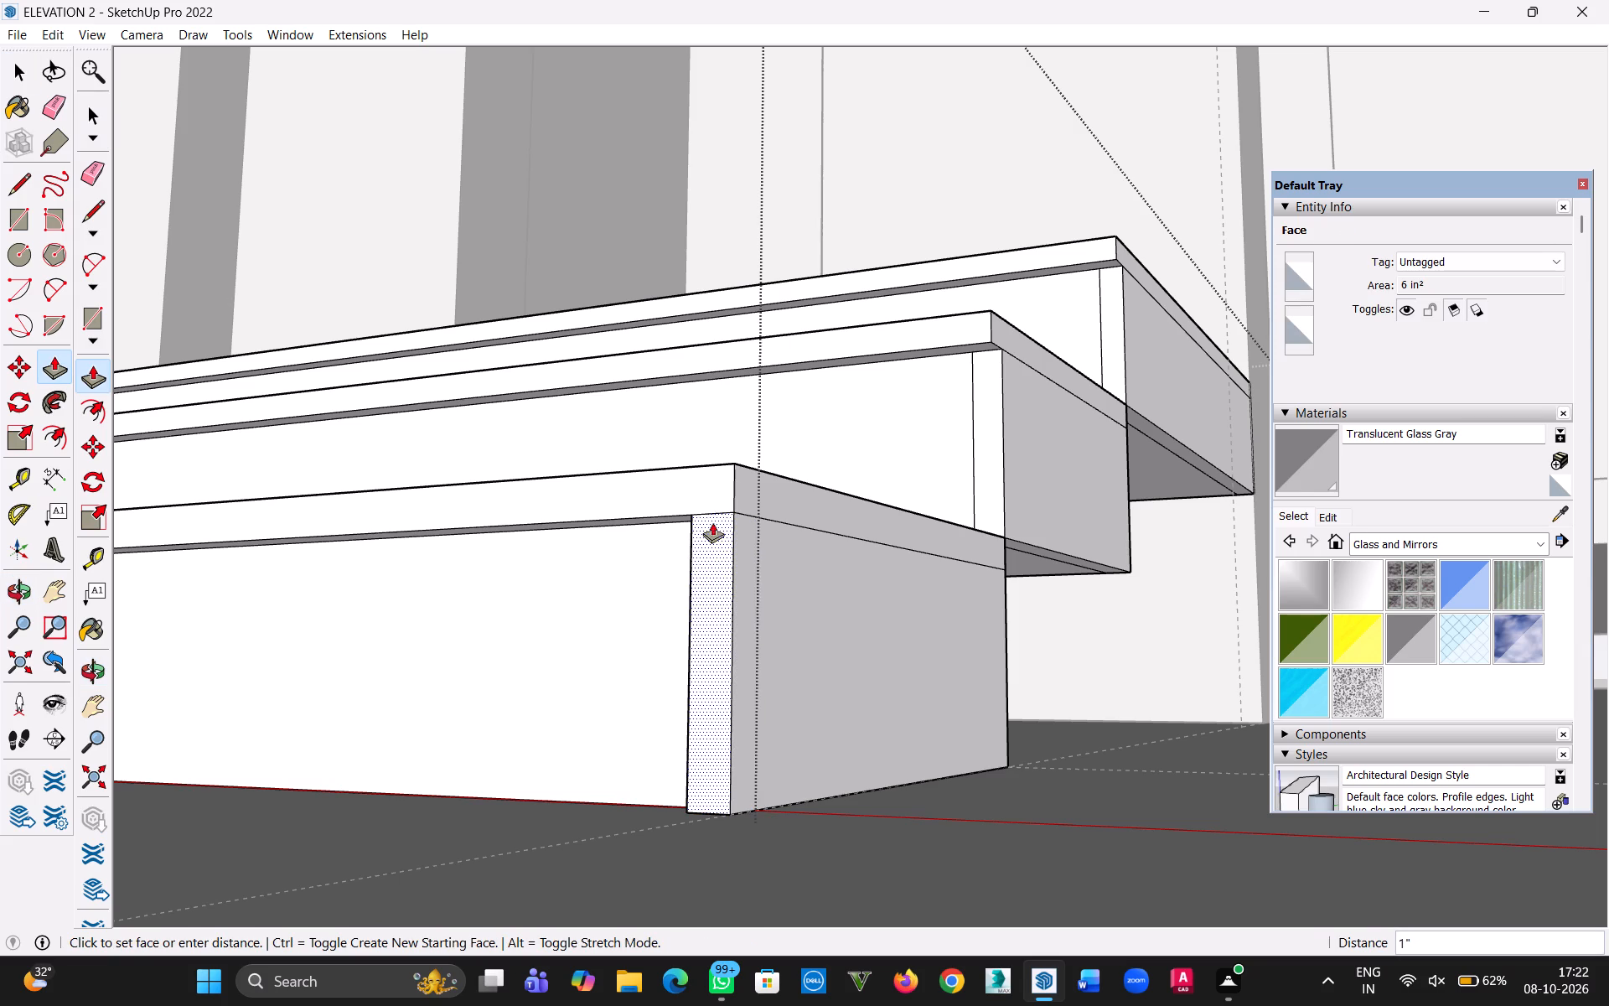
pyautogui.click(706, 489)
pyautogui.click(992, 428)
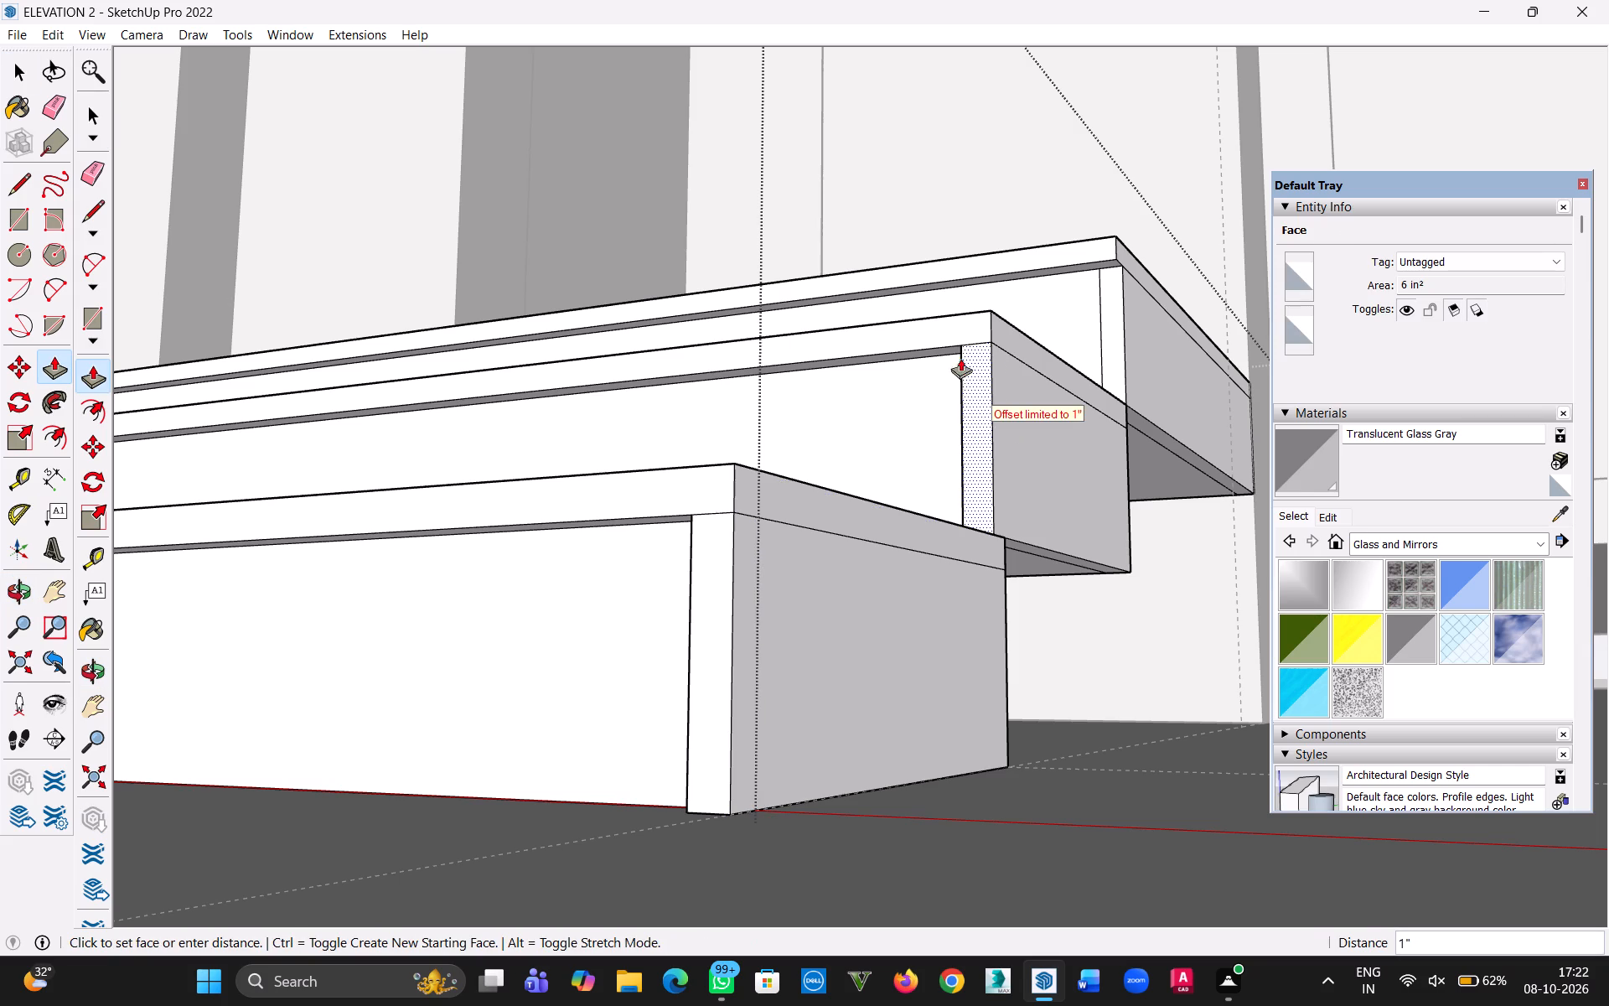
pyautogui.click(949, 329)
pyautogui.click(1113, 322)
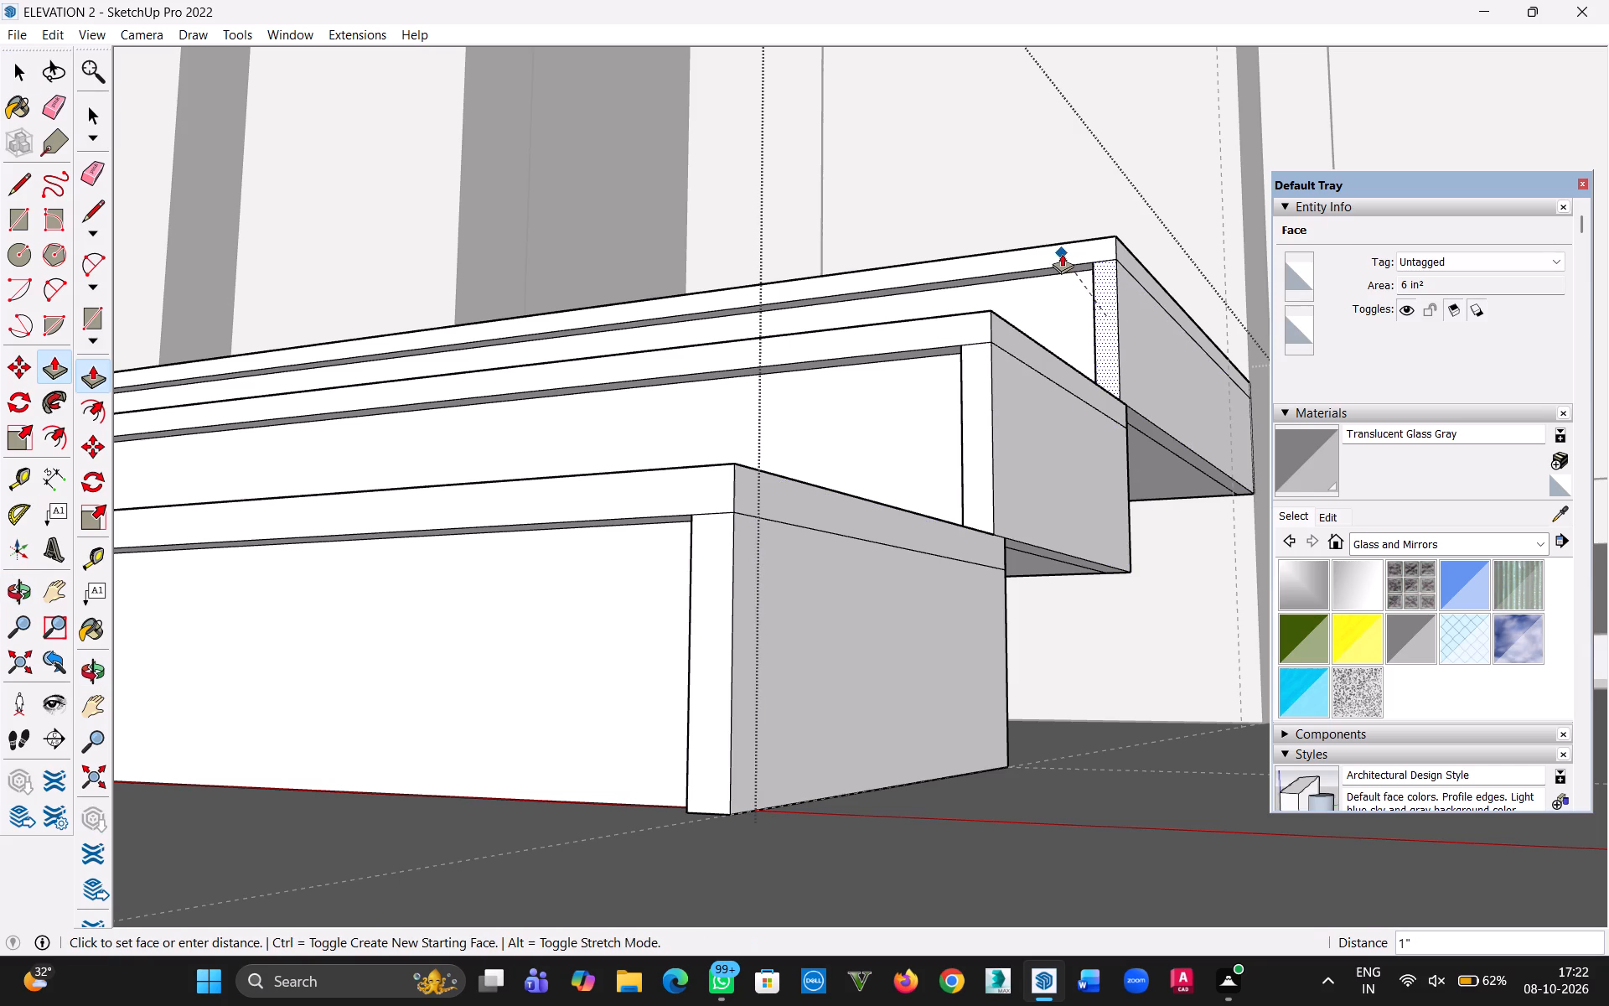
pyautogui.click(1062, 252)
# Delete the short seam edge between the end strip and the tread nosing on the front of all three steps.
pyautogui.click(14, 70)
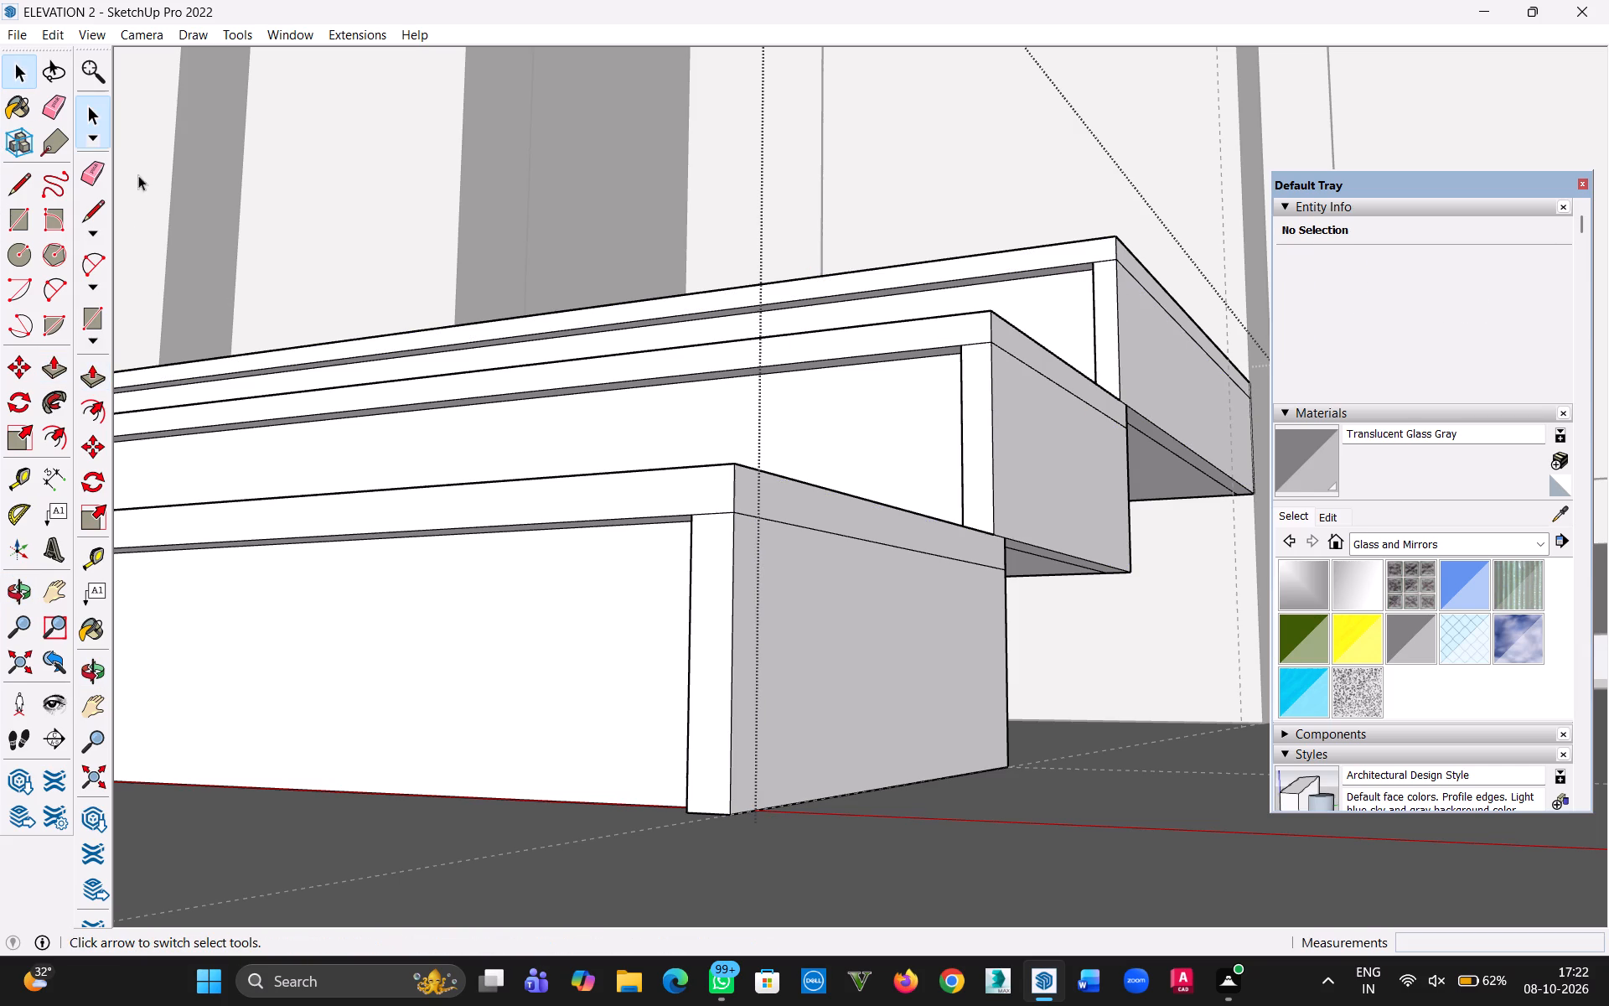
pyautogui.click(709, 516)
pyautogui.press('Delete')
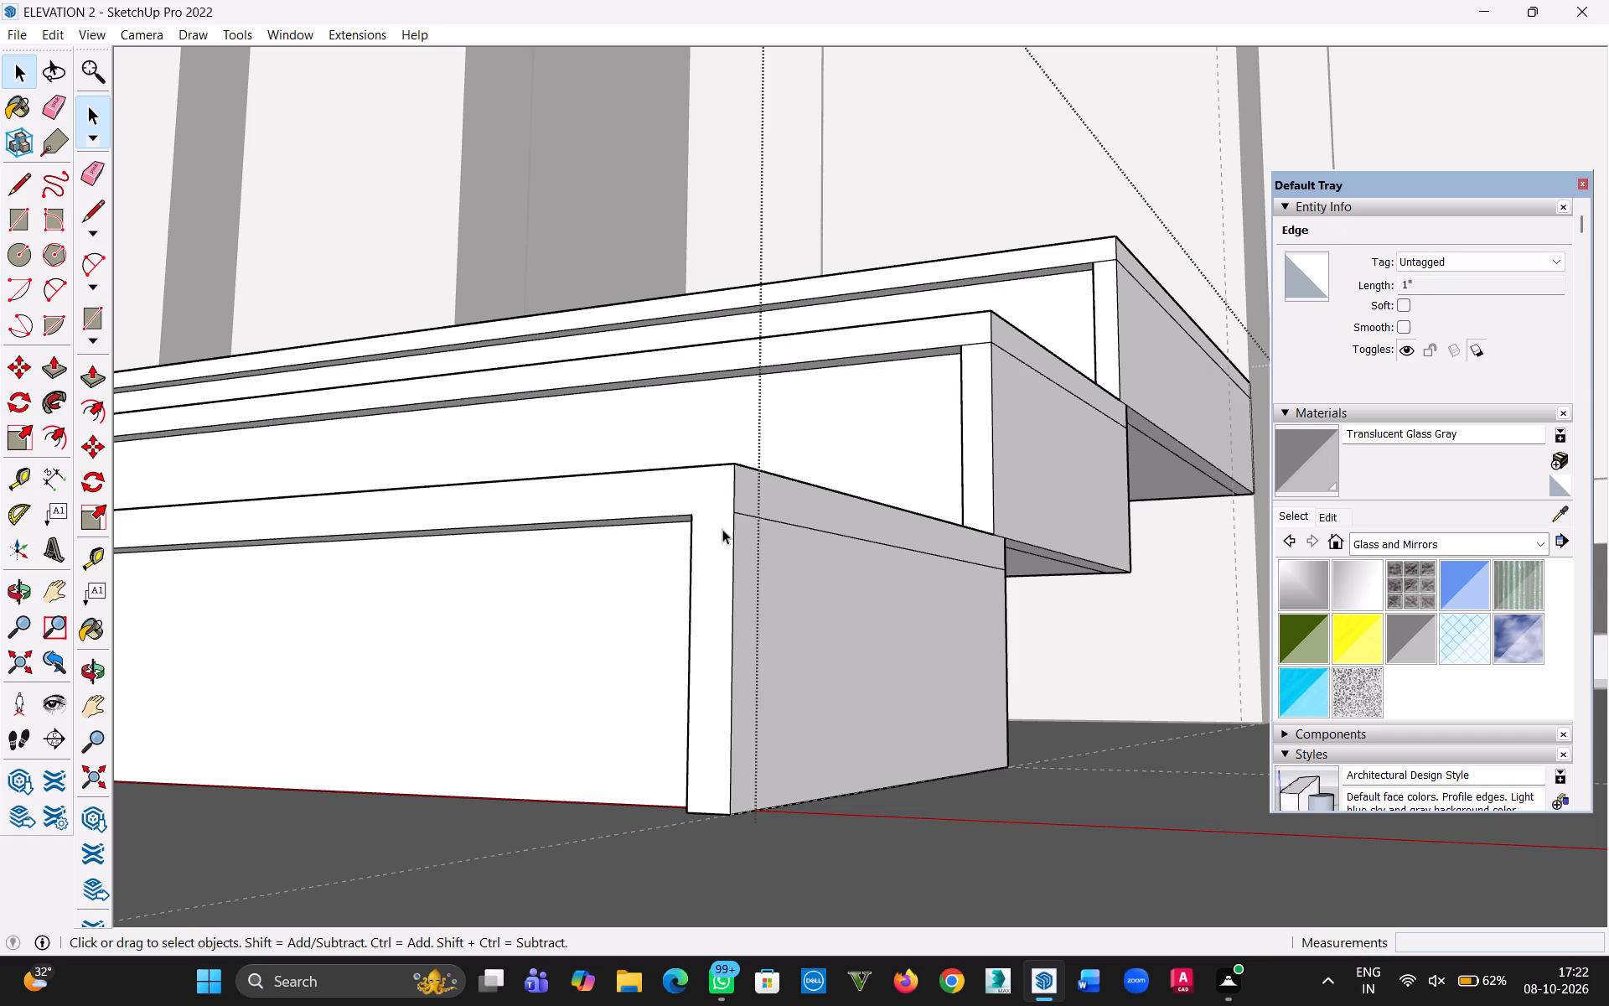
pyautogui.click(975, 345)
pyautogui.press('Delete')
pyautogui.click(1100, 259)
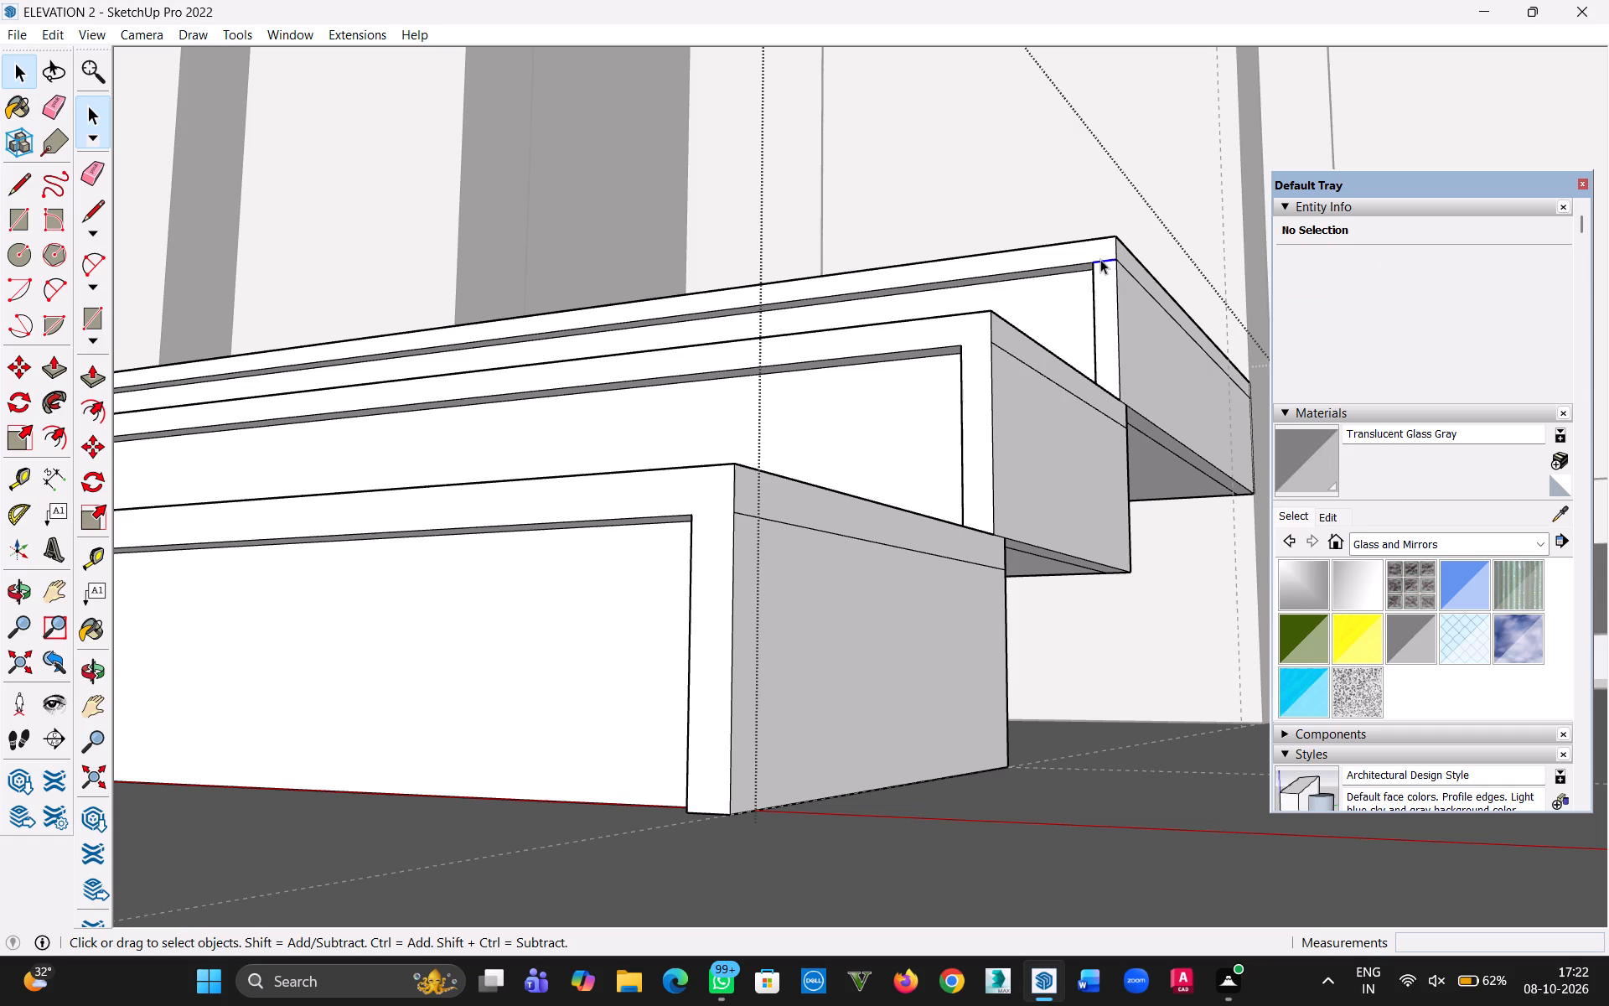
pyautogui.press('Delete')
# Delete the horizontal seam edge below the tread on the end faces of all three steps.
pyautogui.moveTo(820, 665); pyautogui.dragTo(567, 741, button='middle')
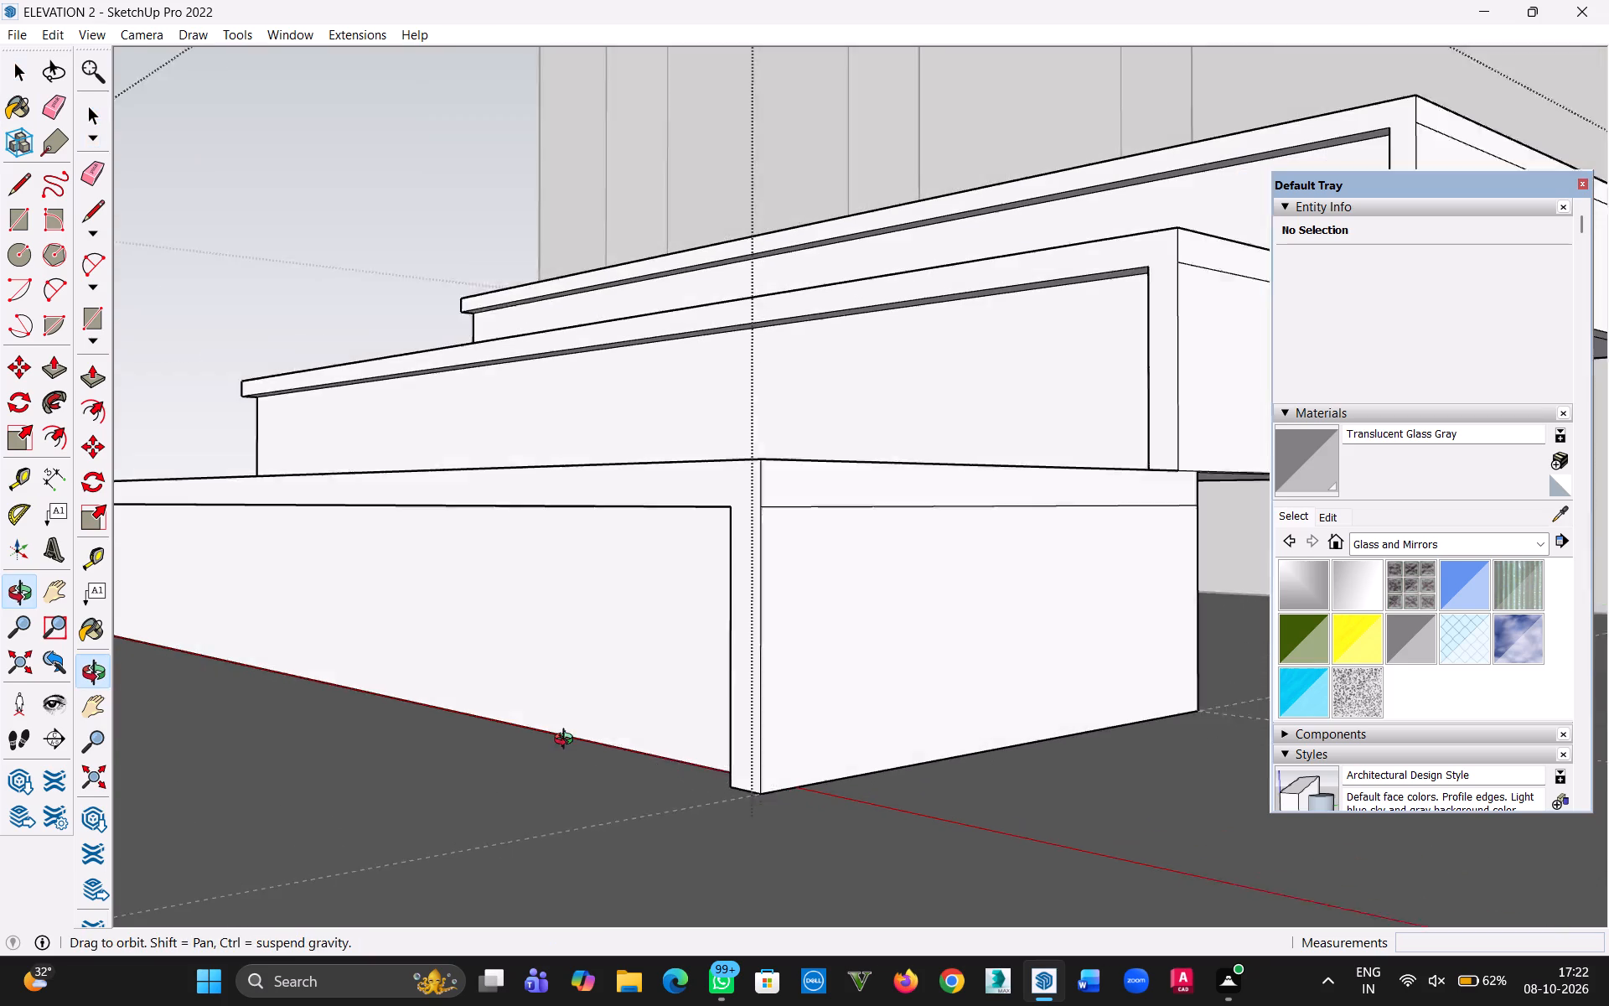
pyautogui.moveTo(567, 741); pyautogui.dragTo(560, 744, button='middle')
pyautogui.click(955, 502)
pyautogui.scroll(-9, 882, 623)
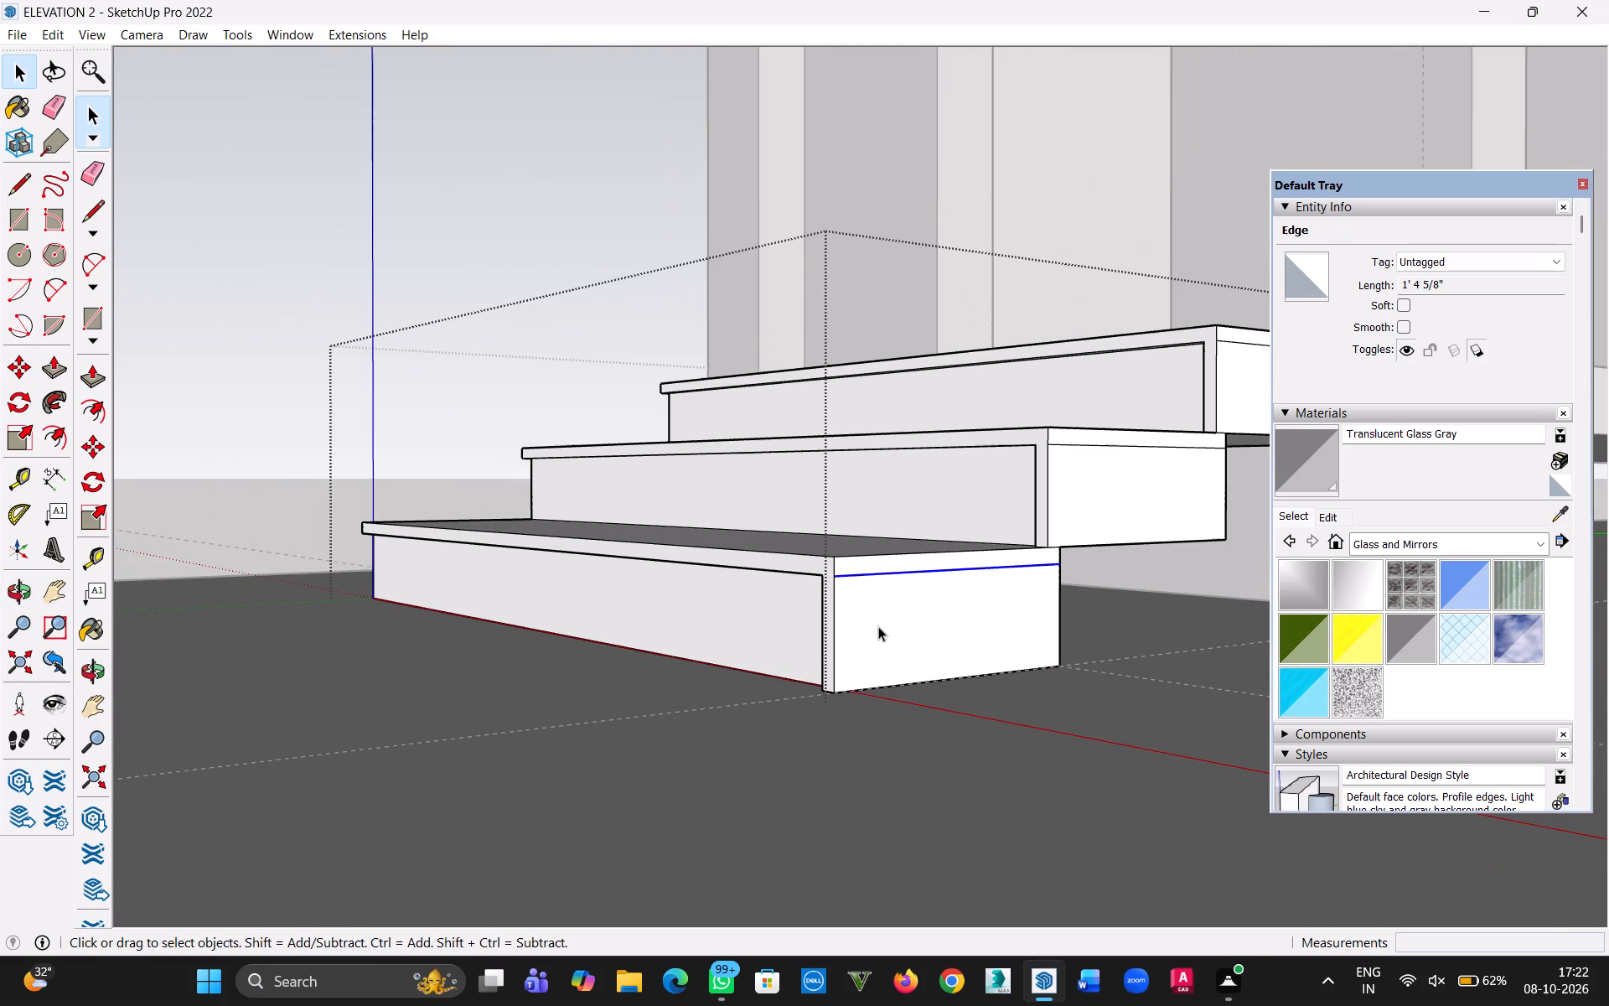
pyautogui.press('Delete')
pyautogui.click(1128, 443)
pyautogui.press('Delete')
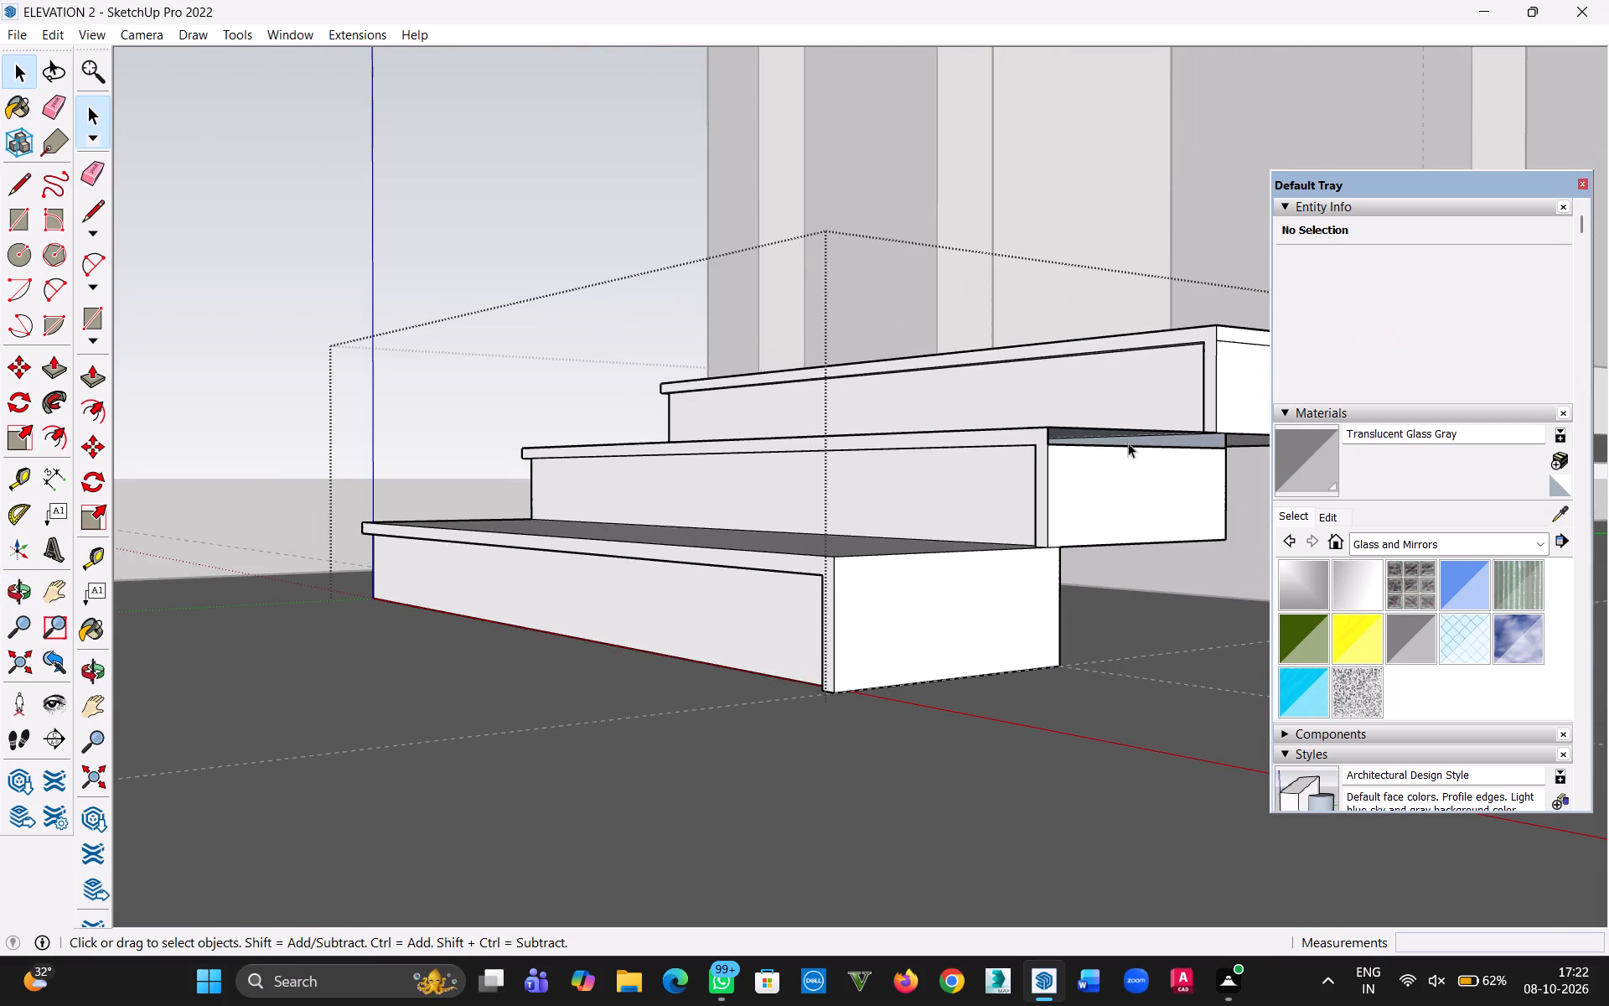
pyautogui.hotkey('ctrl', 'z')
pyautogui.click(1129, 446)
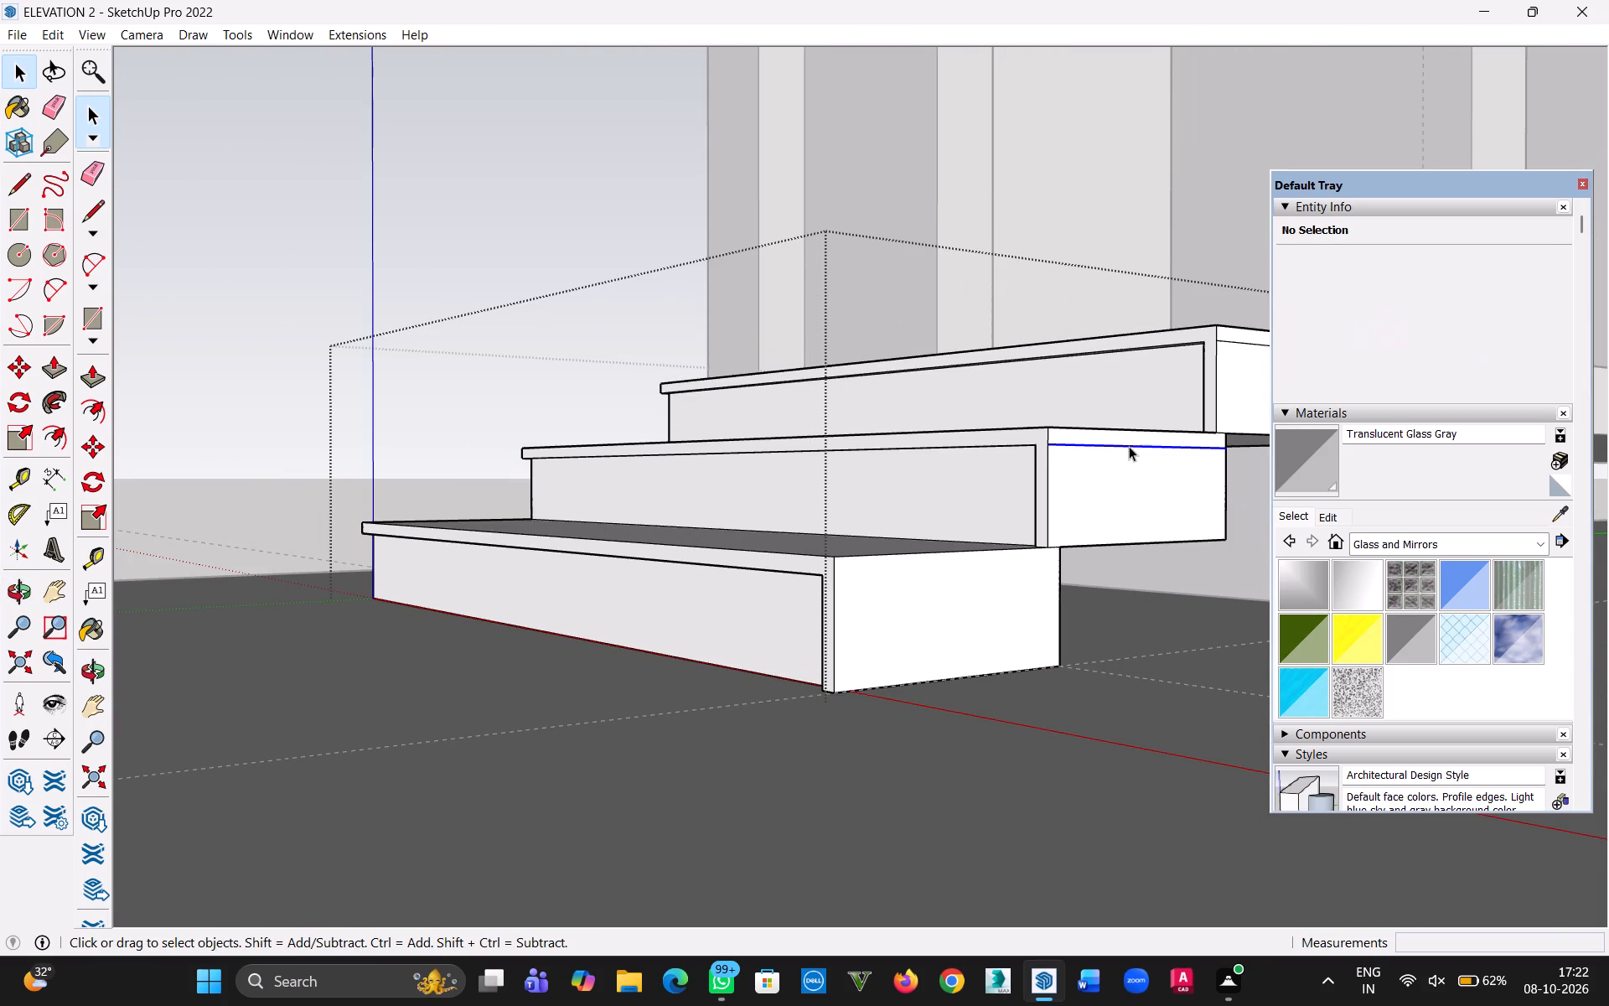
pyautogui.press('Delete')
pyautogui.press('h')
pyautogui.moveTo(1113, 575); pyautogui.dragTo(751, 666)
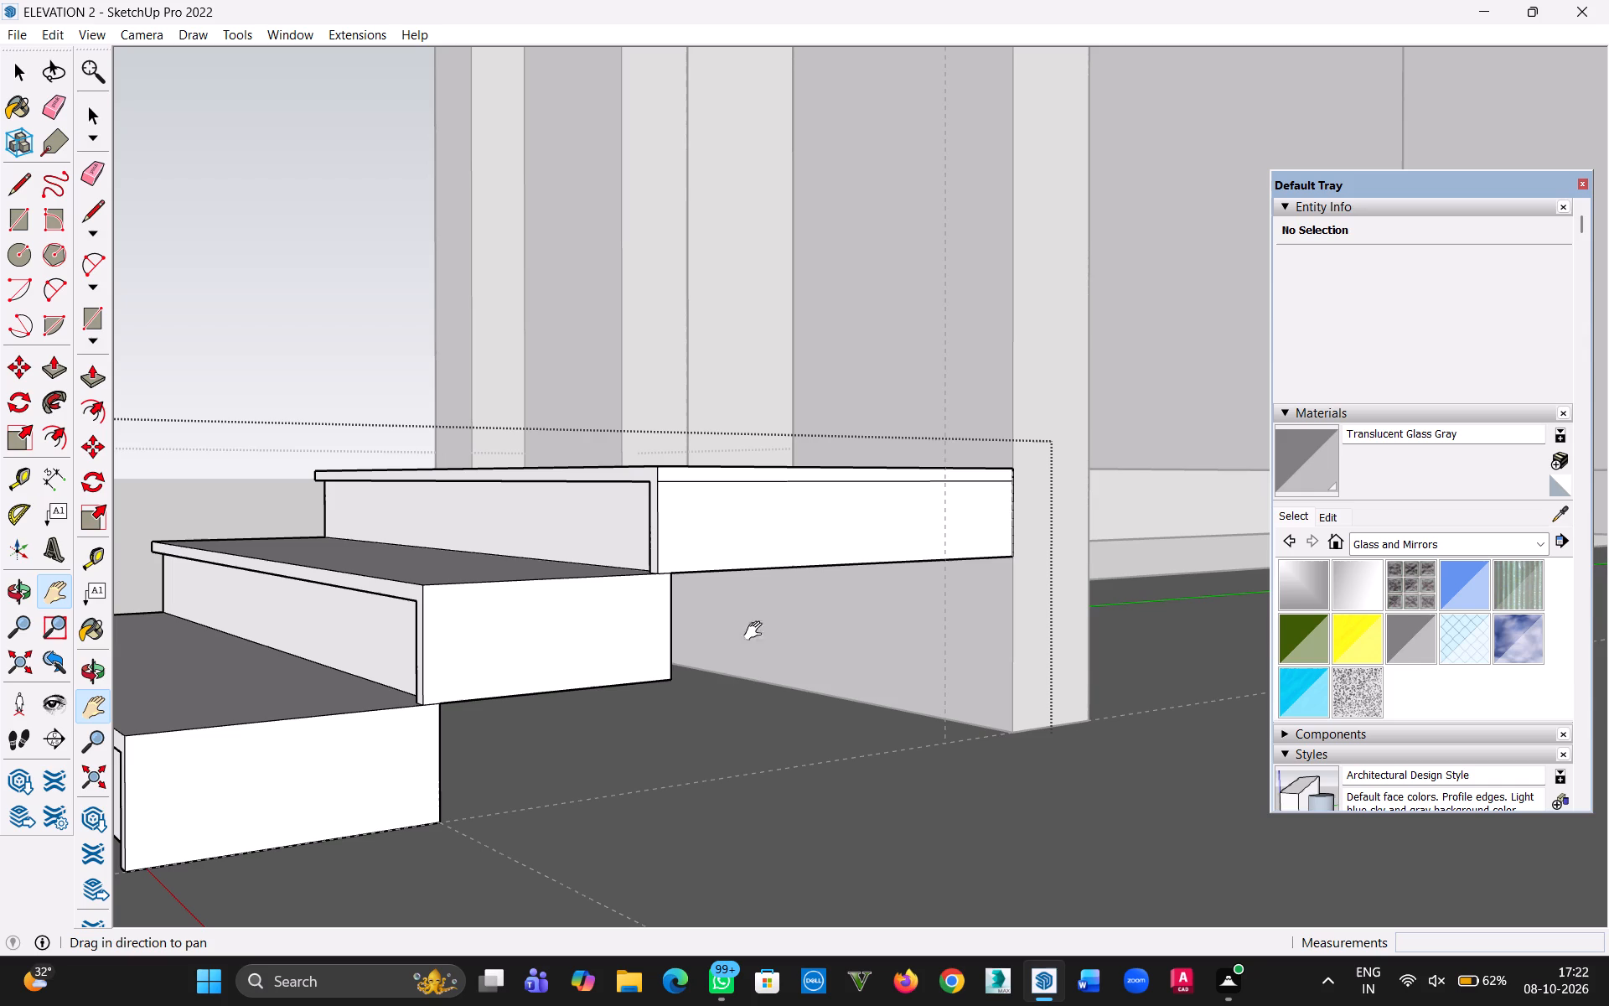
pyautogui.press('`')
pyautogui.press('Escape')
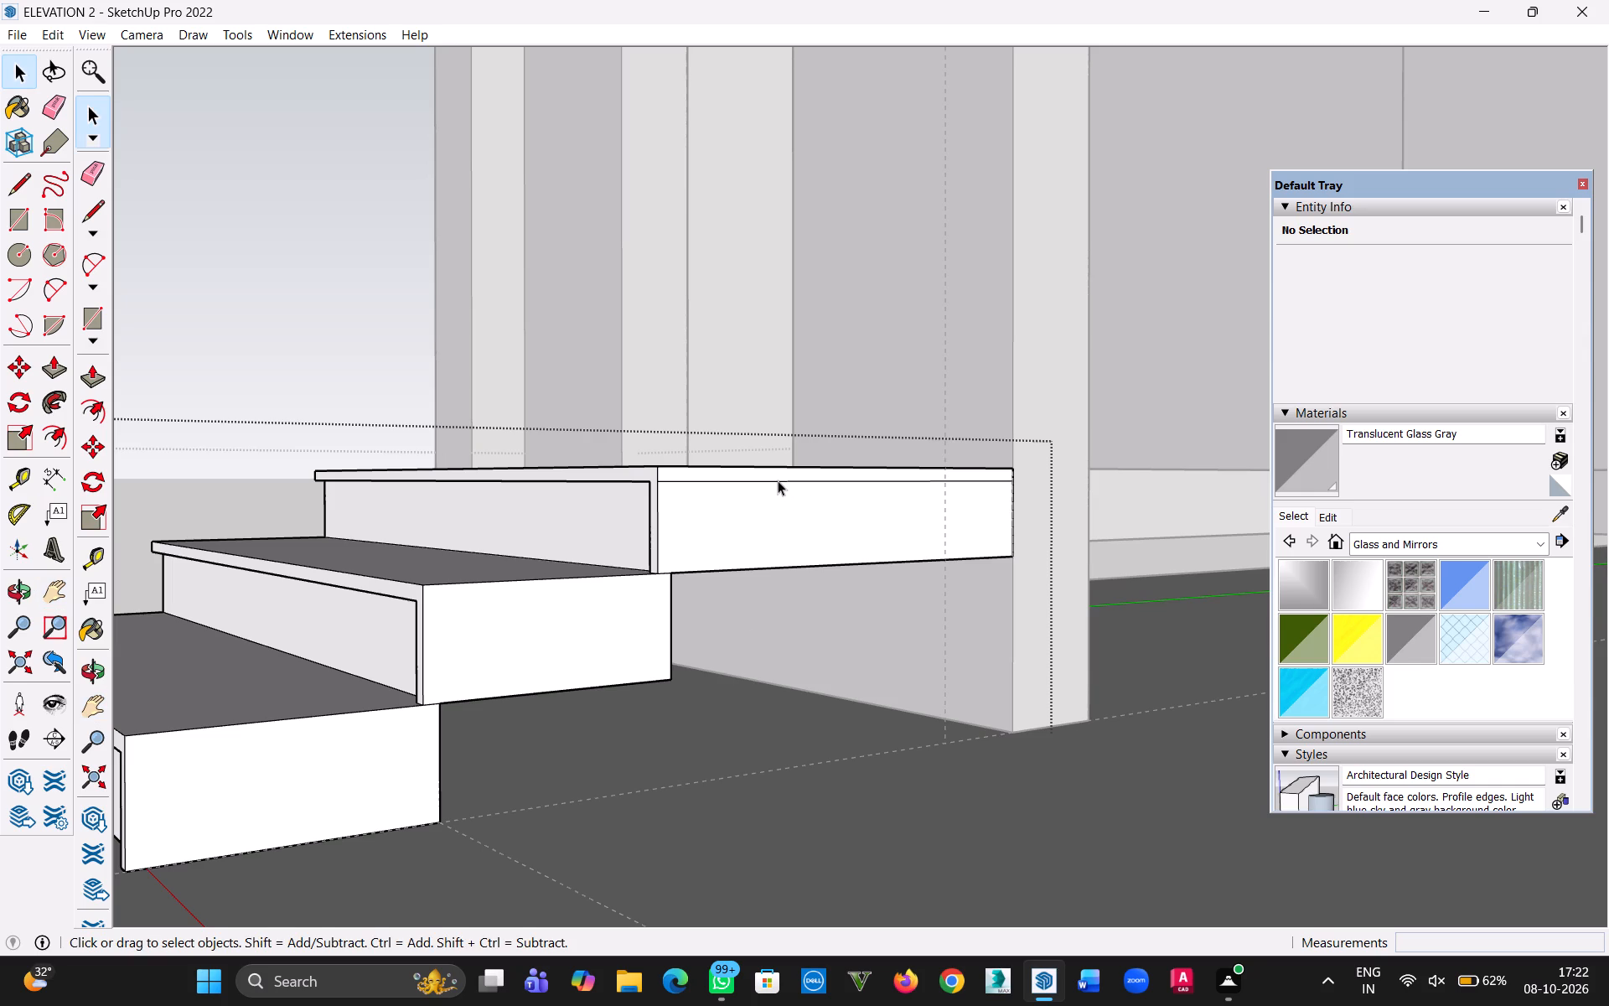
pyautogui.click(778, 480)
pyautogui.press('Delete')
# Finish editing the staircase and return to the whole model.
pyautogui.moveTo(681, 561); pyautogui.dragTo(1042, 564, button='middle')
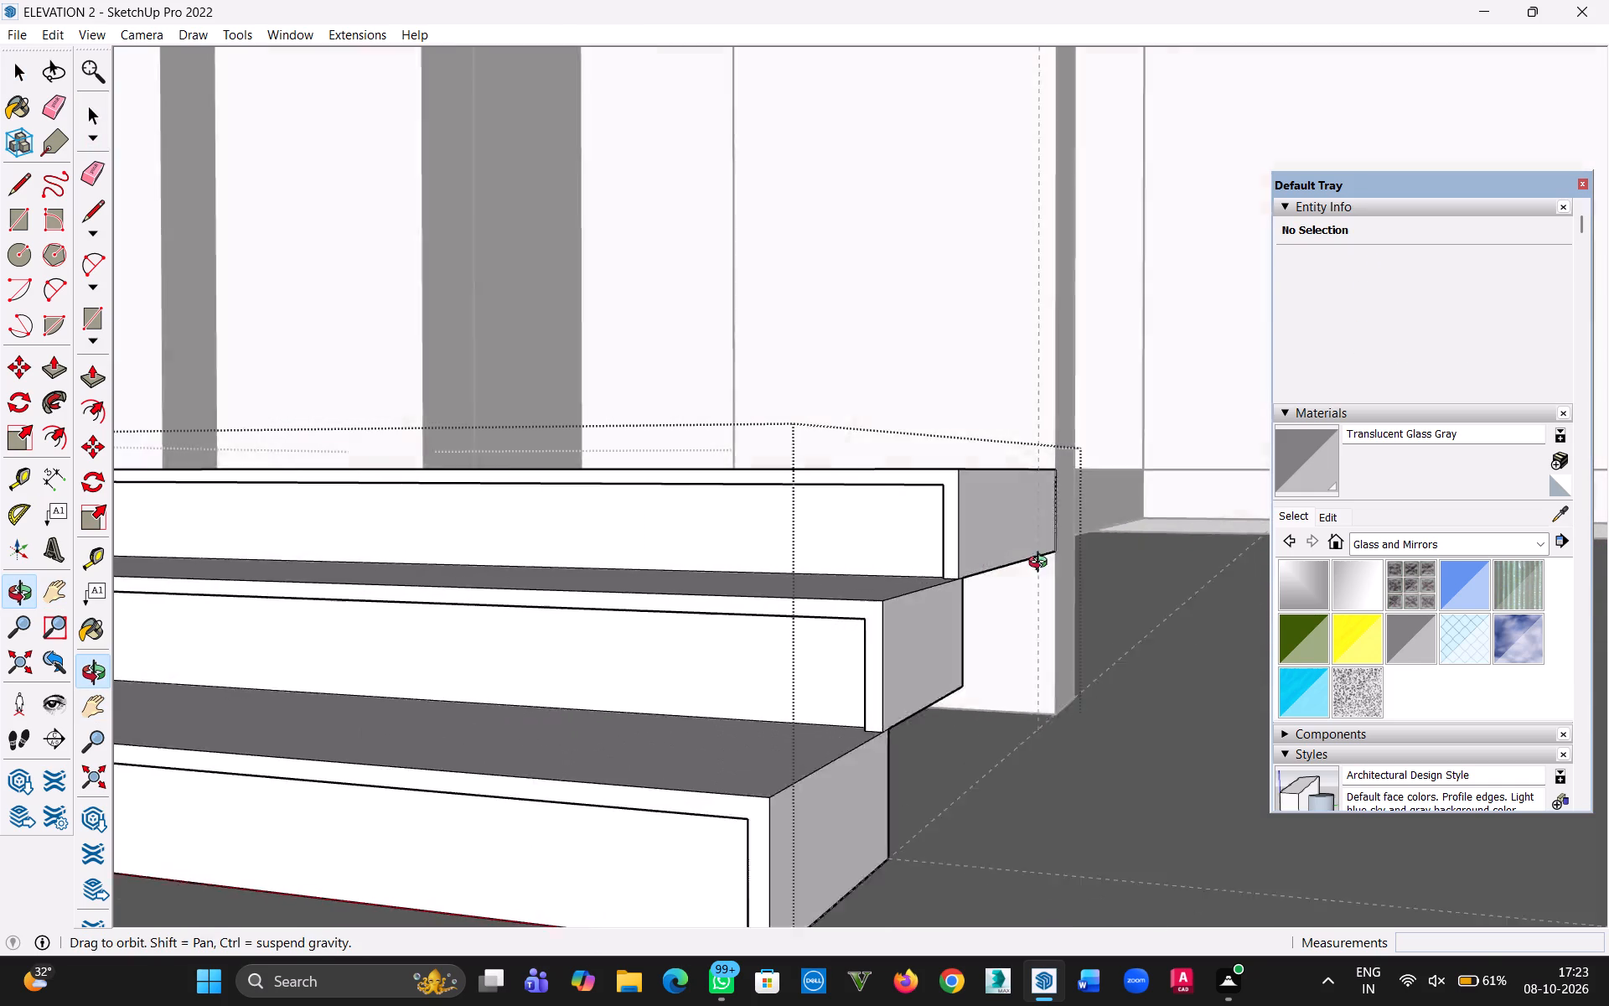
pyautogui.moveTo(1042, 564); pyautogui.dragTo(1072, 563, button='middle')
pyautogui.scroll(-5, 956, 665)
pyautogui.moveTo(929, 757); pyautogui.dragTo(977, 720, button='middle')
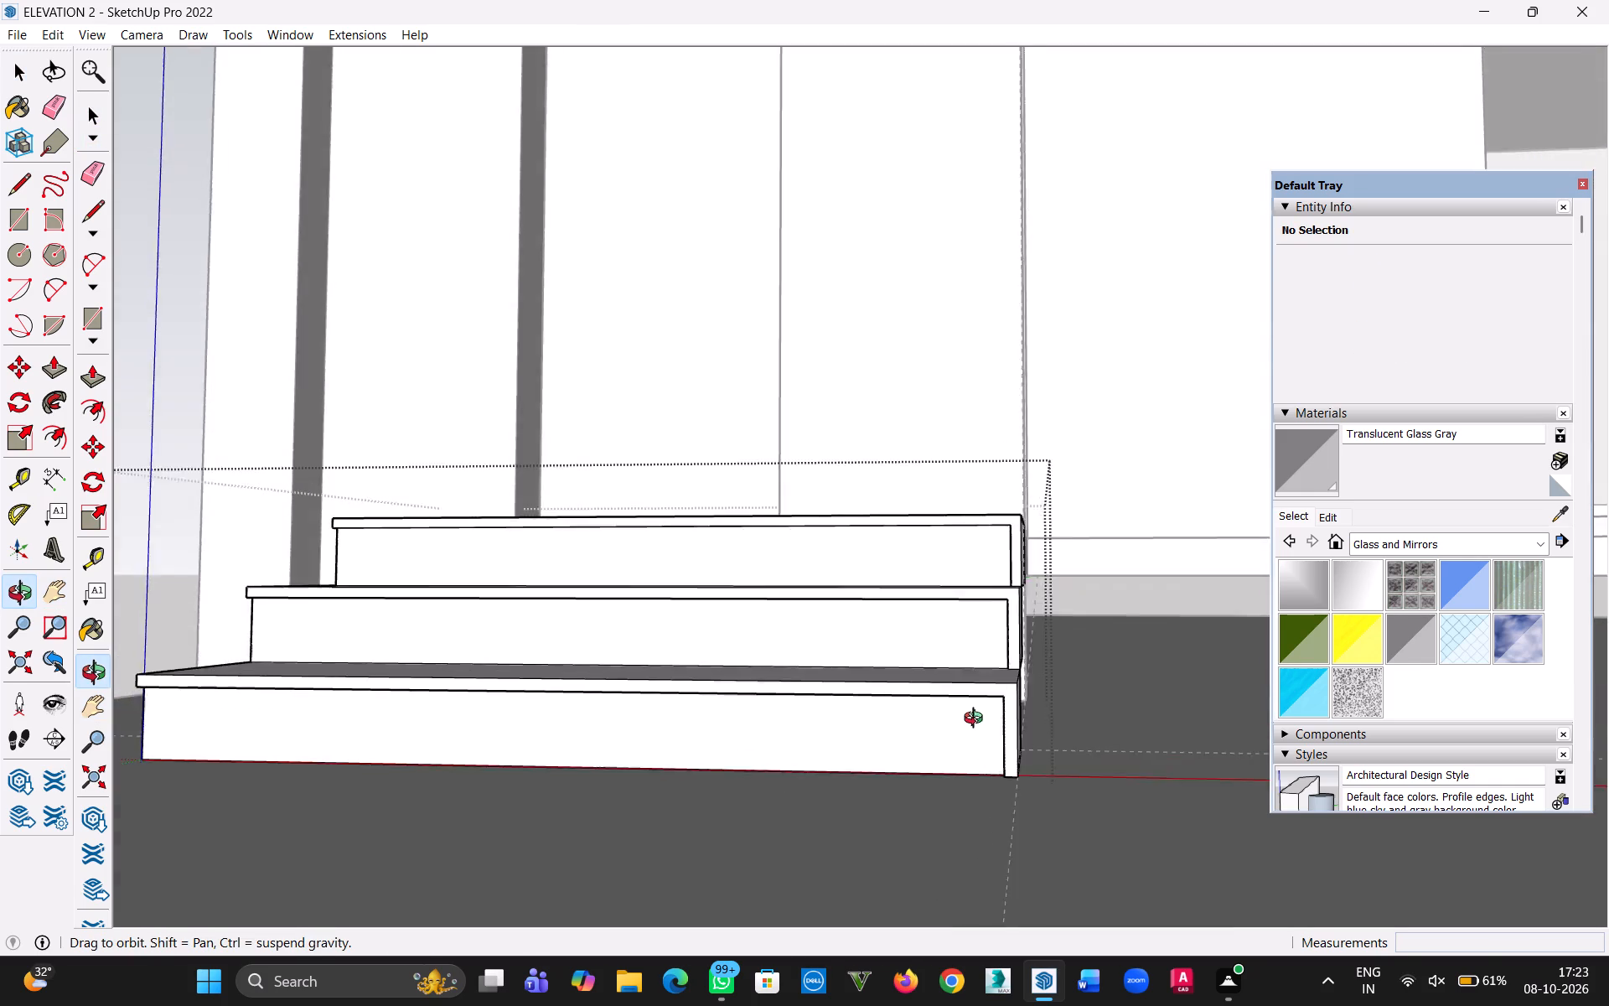
pyautogui.moveTo(977, 720); pyautogui.dragTo(1110, 749, button='middle')
pyautogui.scroll(-2, 711, 746)
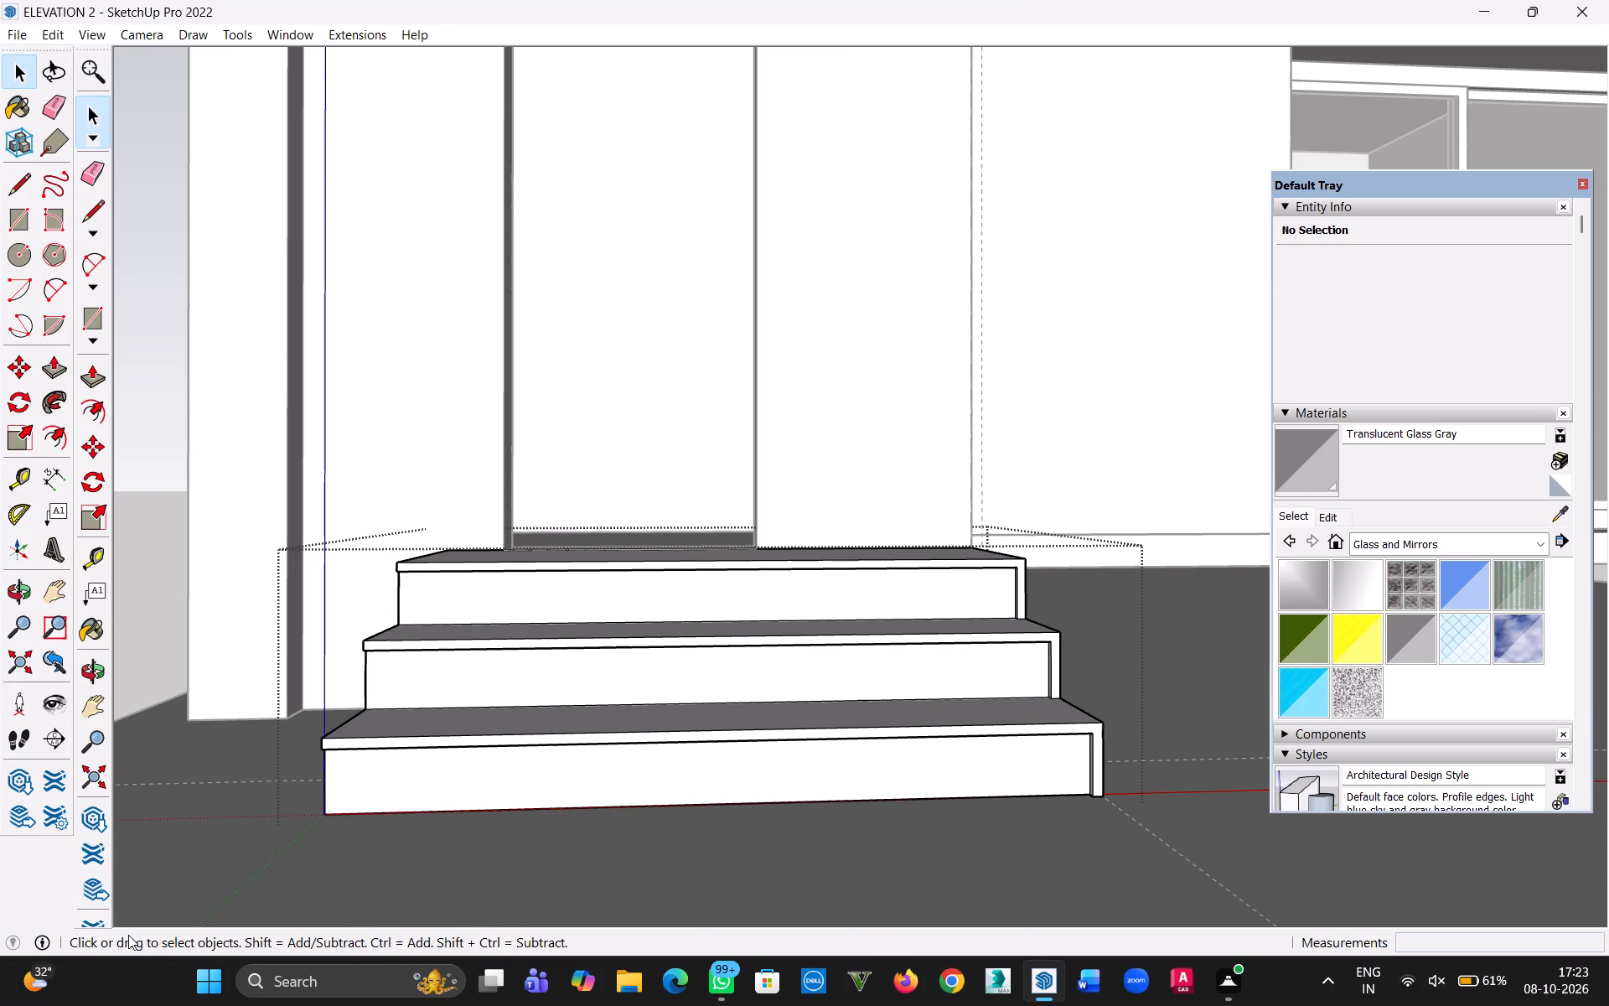
pyautogui.scroll(-2, 203, 1005)
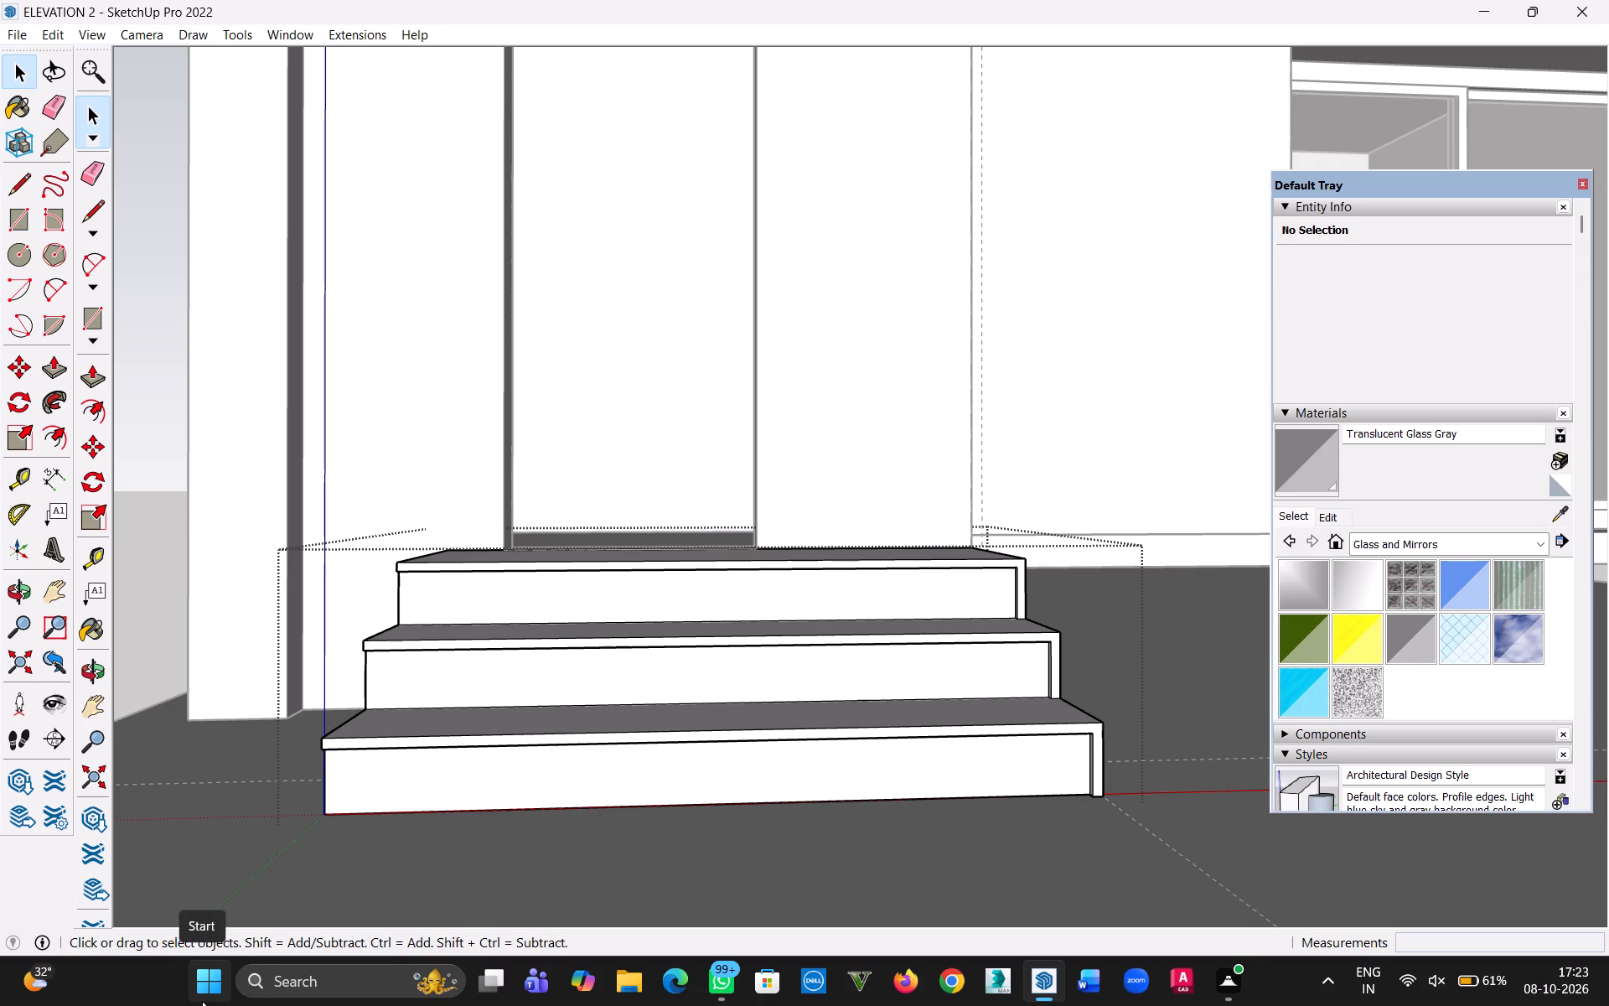
pyautogui.scroll(-3, 361, 1005)
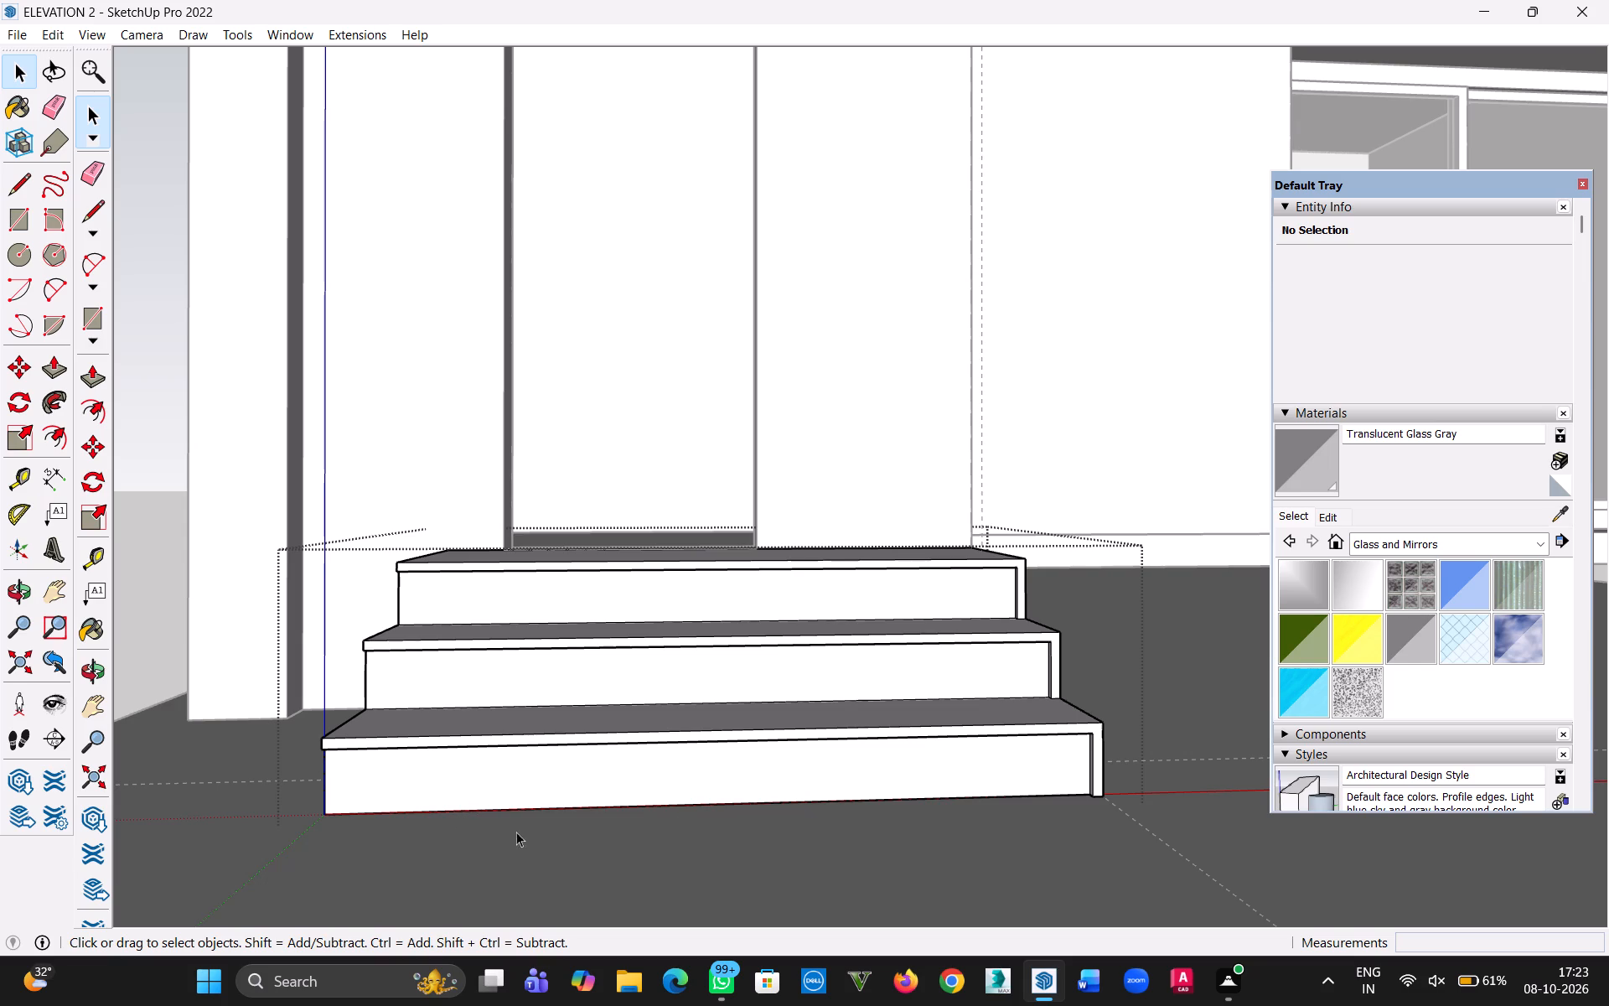
pyautogui.moveTo(851, 737); pyautogui.dragTo(368, 815, button='middle')
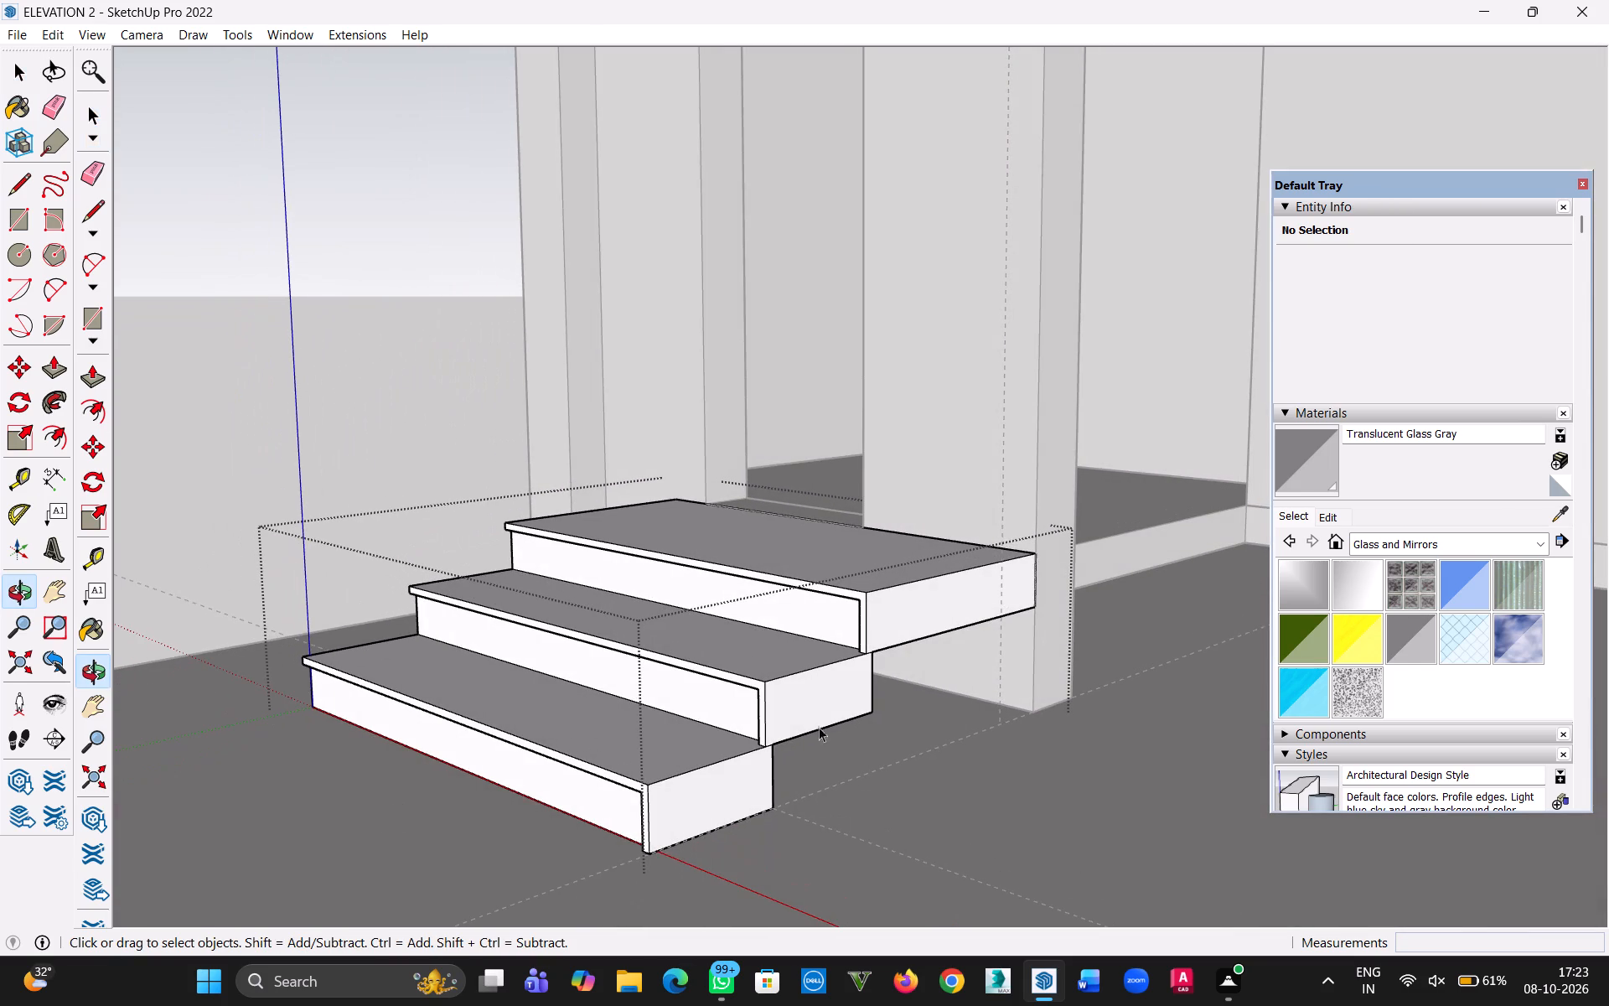
pyautogui.click(363, 372)
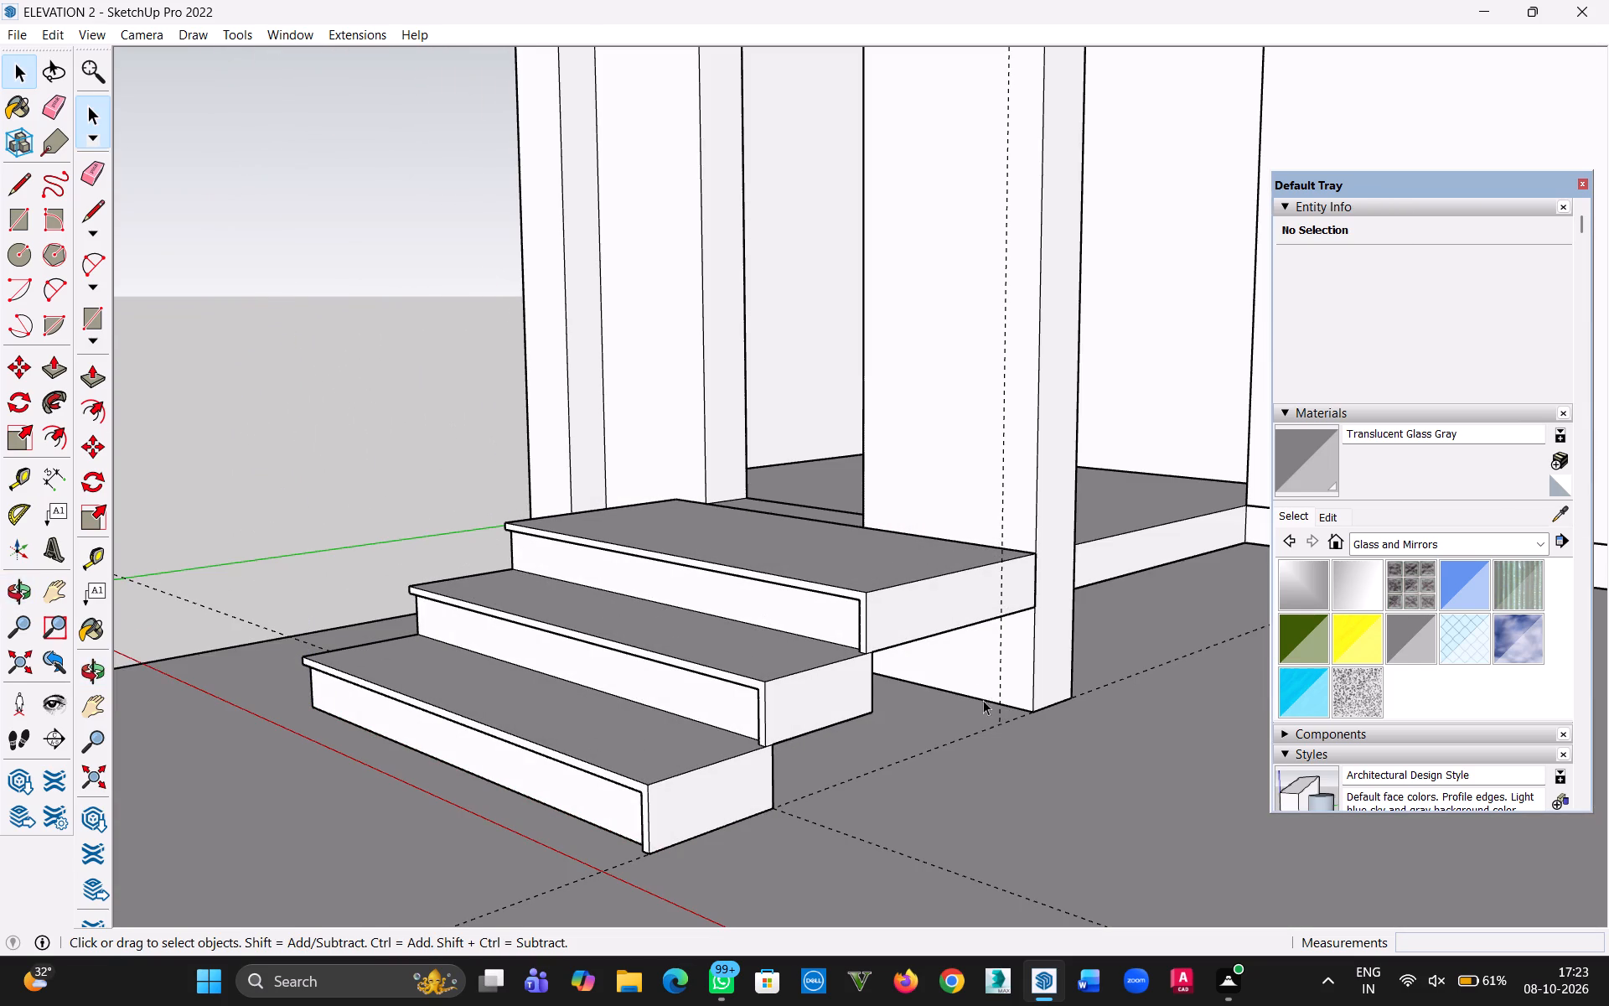
# Draw a 2' by 2' rectangle on the ground beside the entrance steps, starting at the base corner of the adjoining wall column.
pyautogui.moveTo(982, 704); pyautogui.dragTo(677, 828, button='middle')
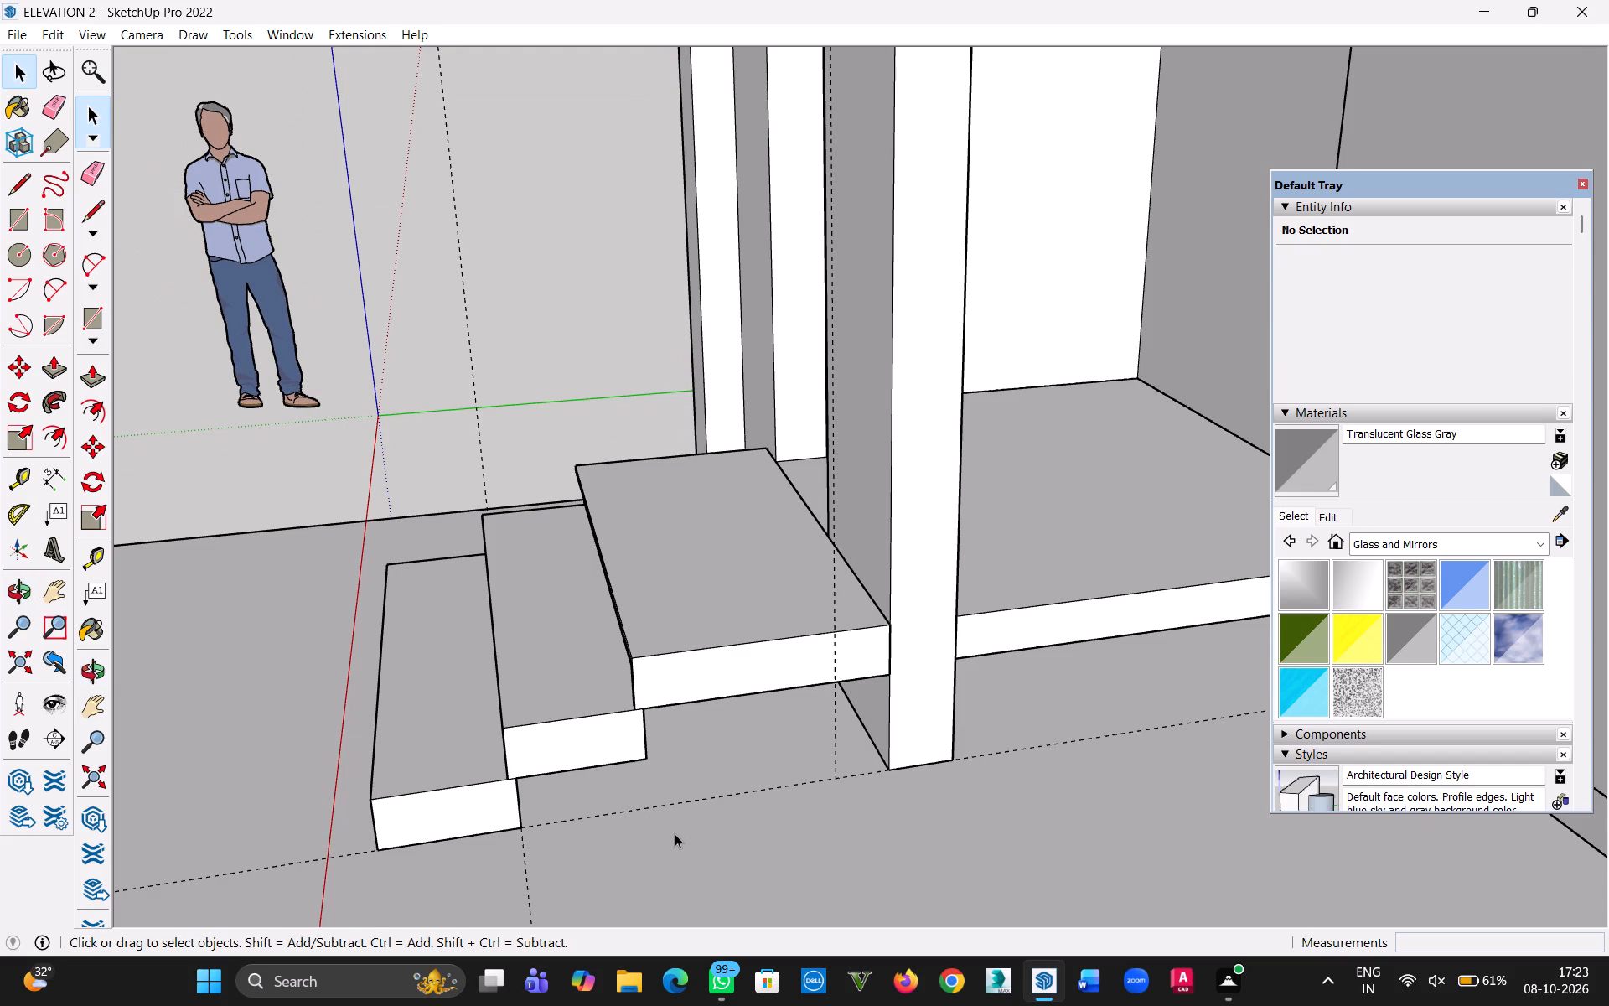
pyautogui.moveTo(681, 834); pyautogui.dragTo(670, 846, button='middle')
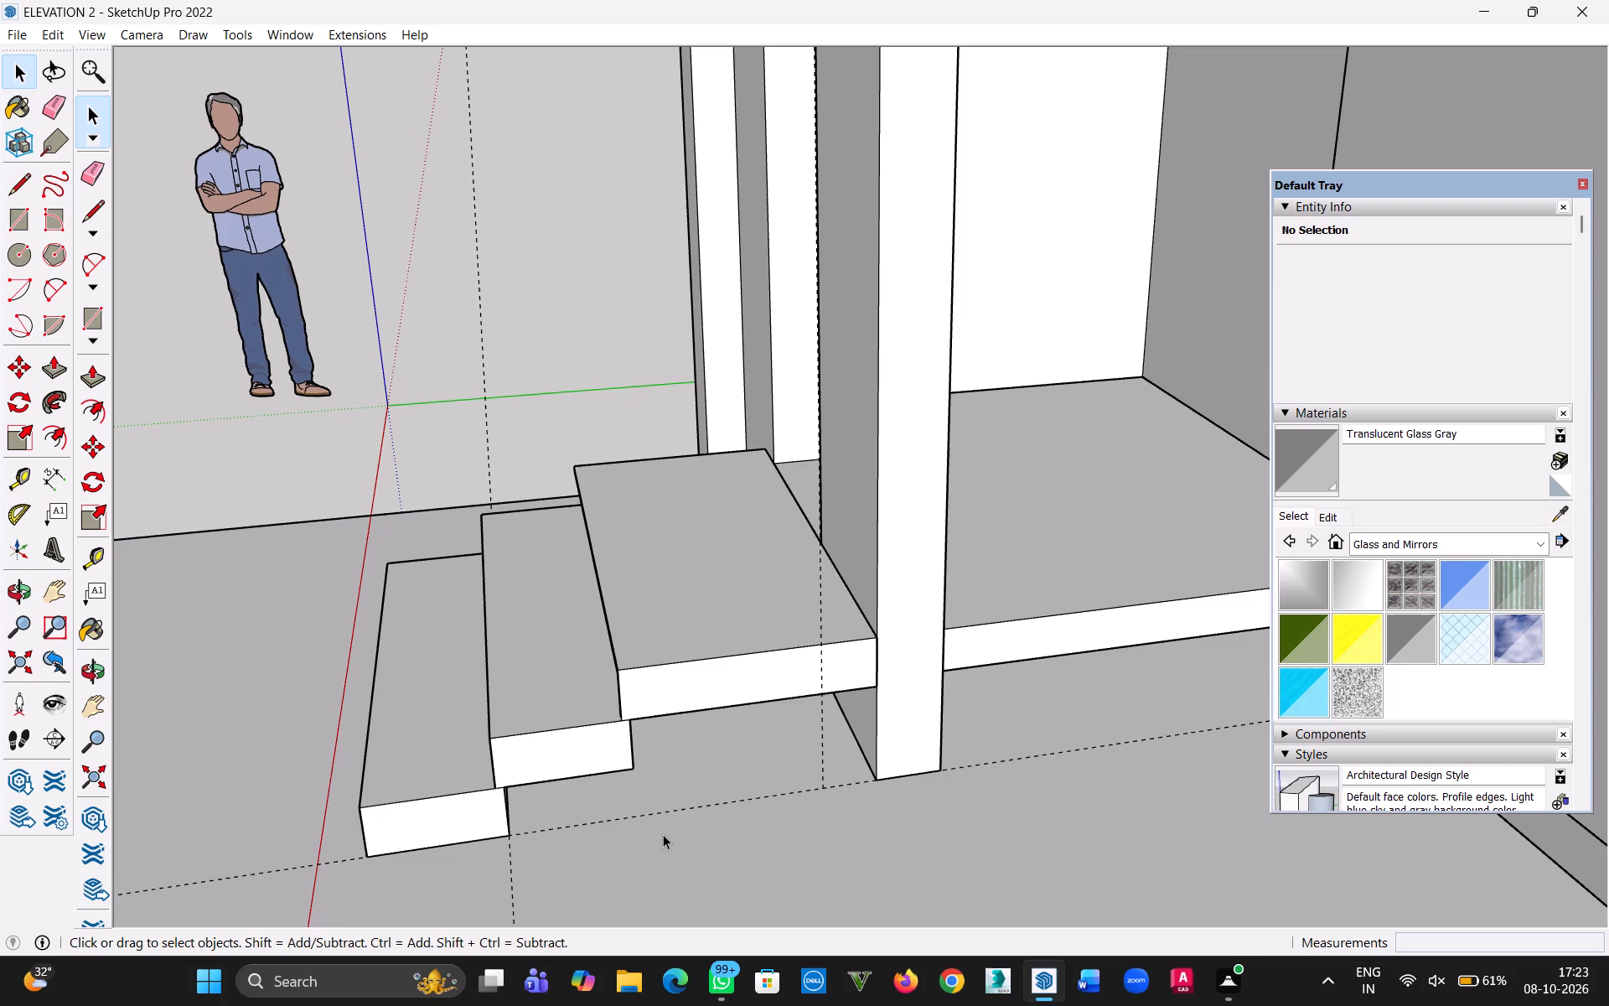
pyautogui.press('r')
pyautogui.click(939, 772)
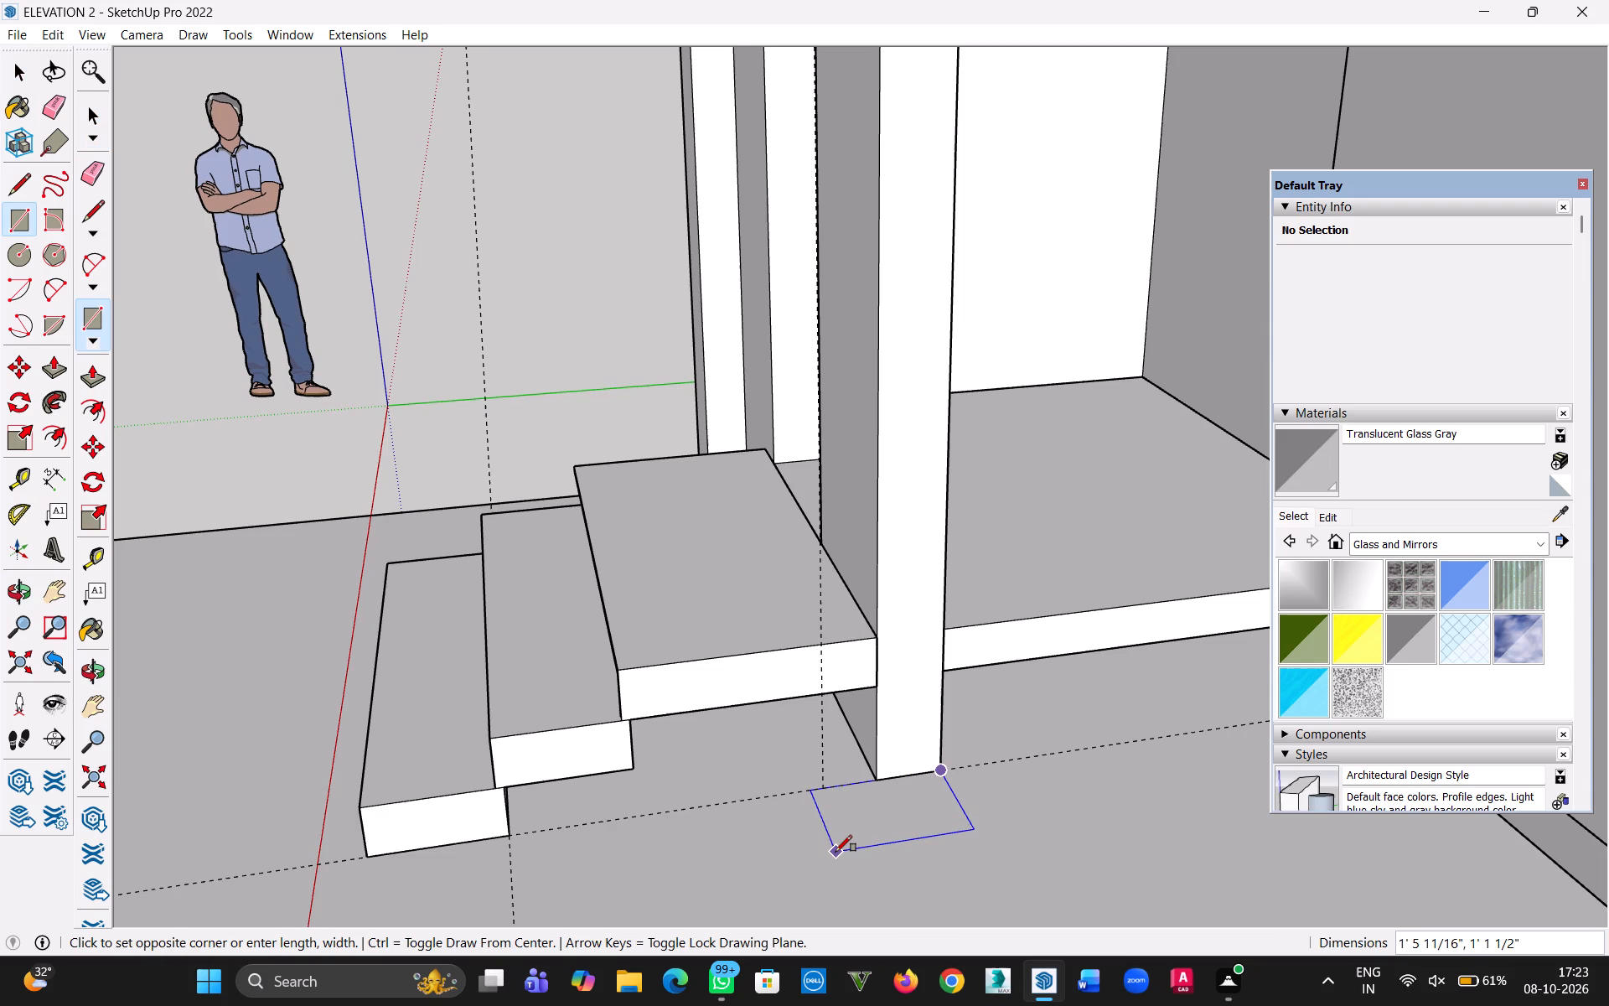
pyautogui.press('2')
pyautogui.write("',2'")
pyautogui.press('Return')
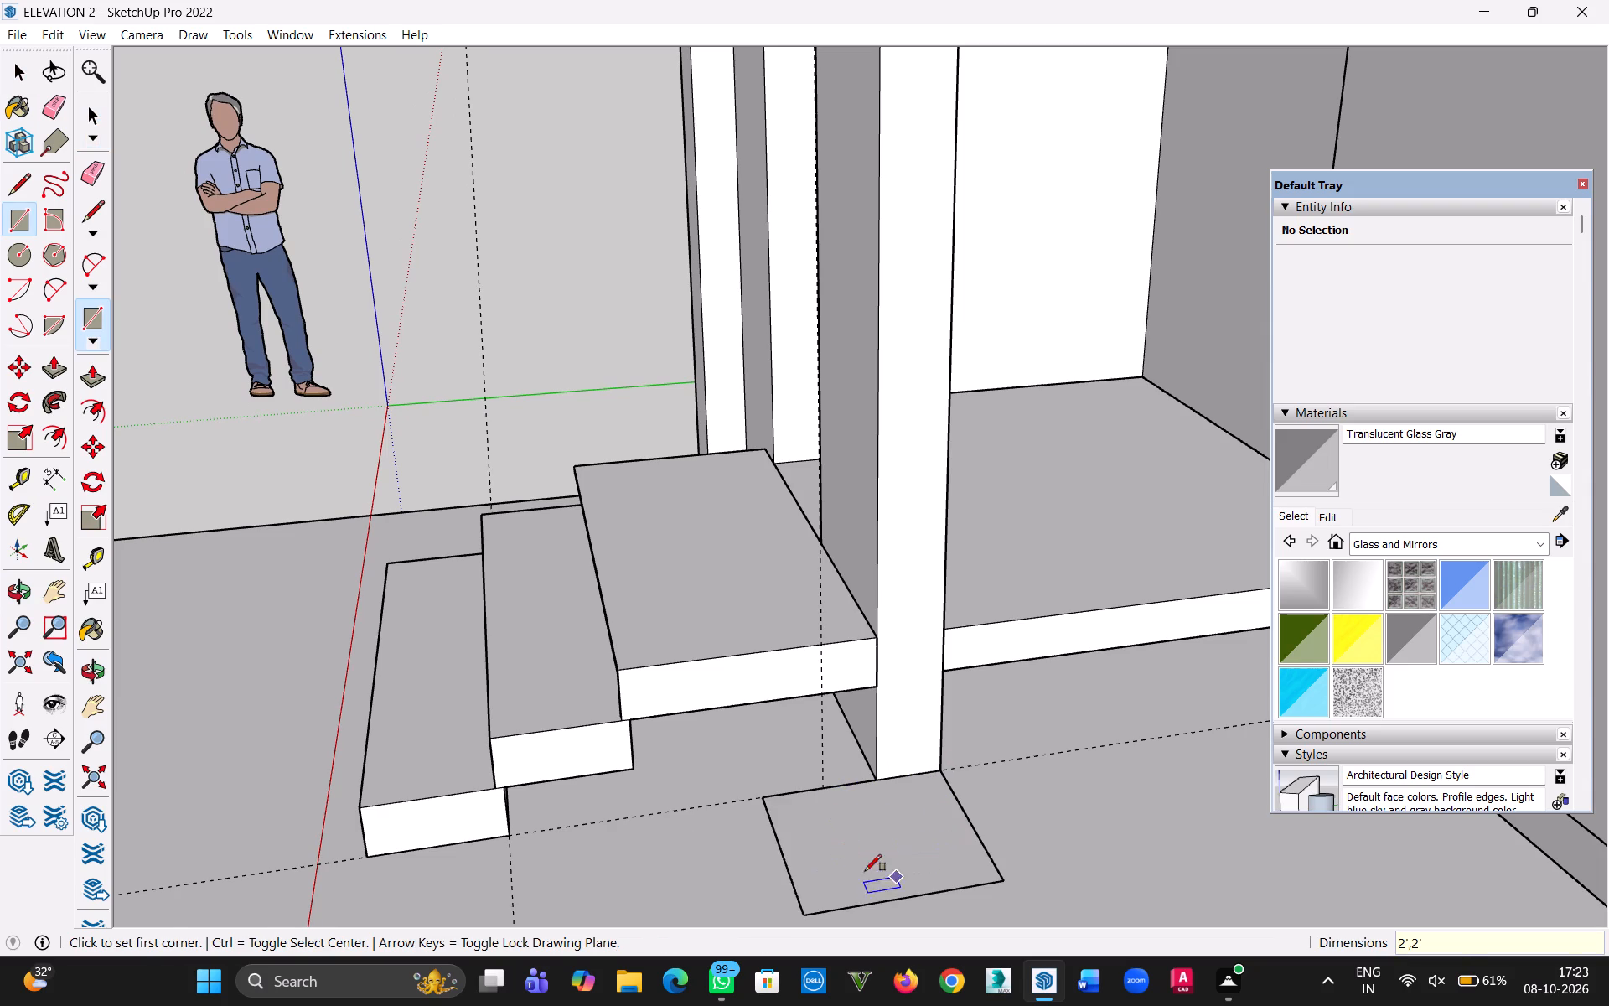
pyautogui.click(19, 81)
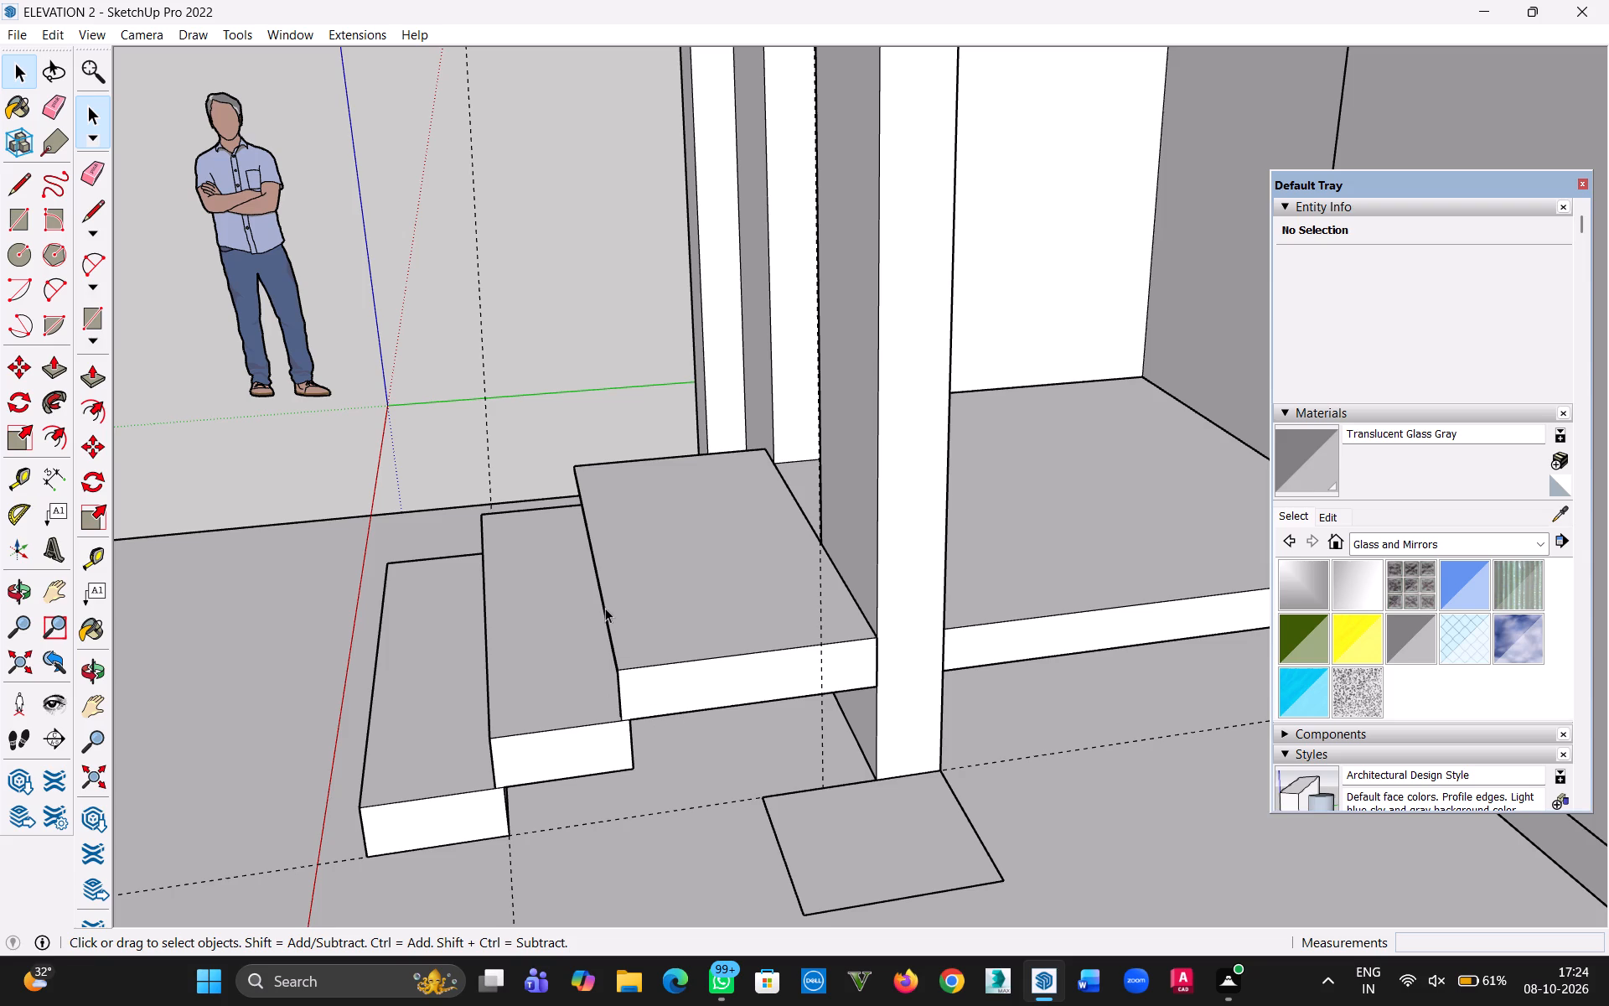
# Extrude the 2' square upward 8' into a pillar beside the entrance steps.
pyautogui.scroll(-4, 834, 697)
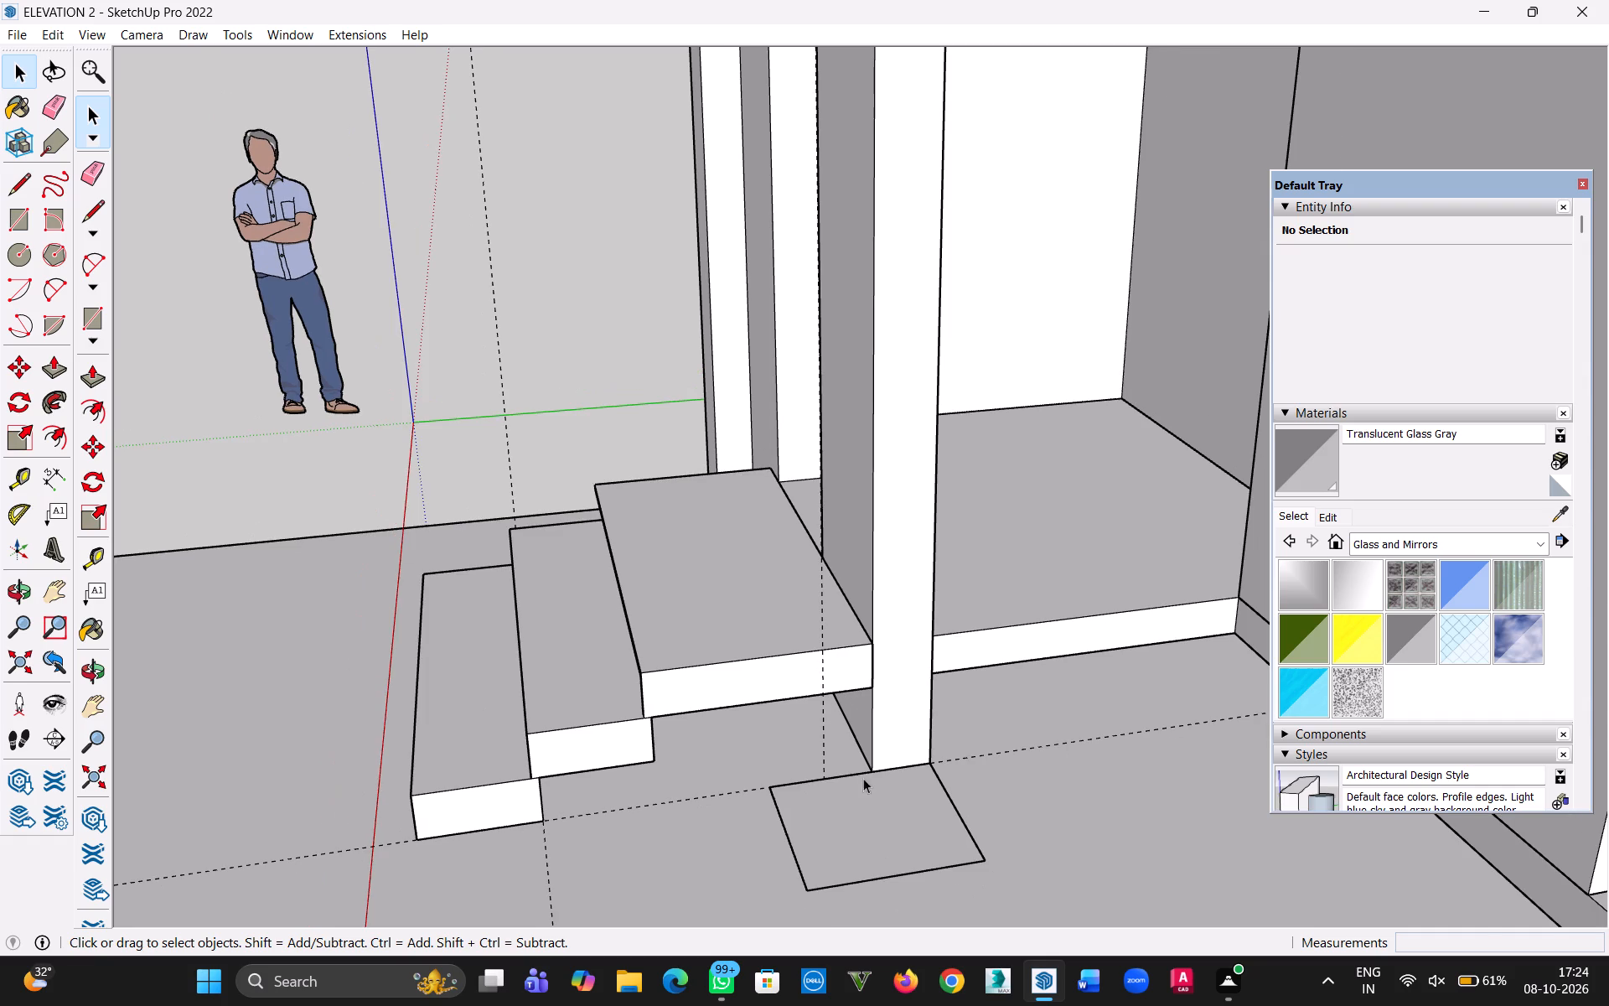
pyautogui.press('p')
pyautogui.click(887, 795)
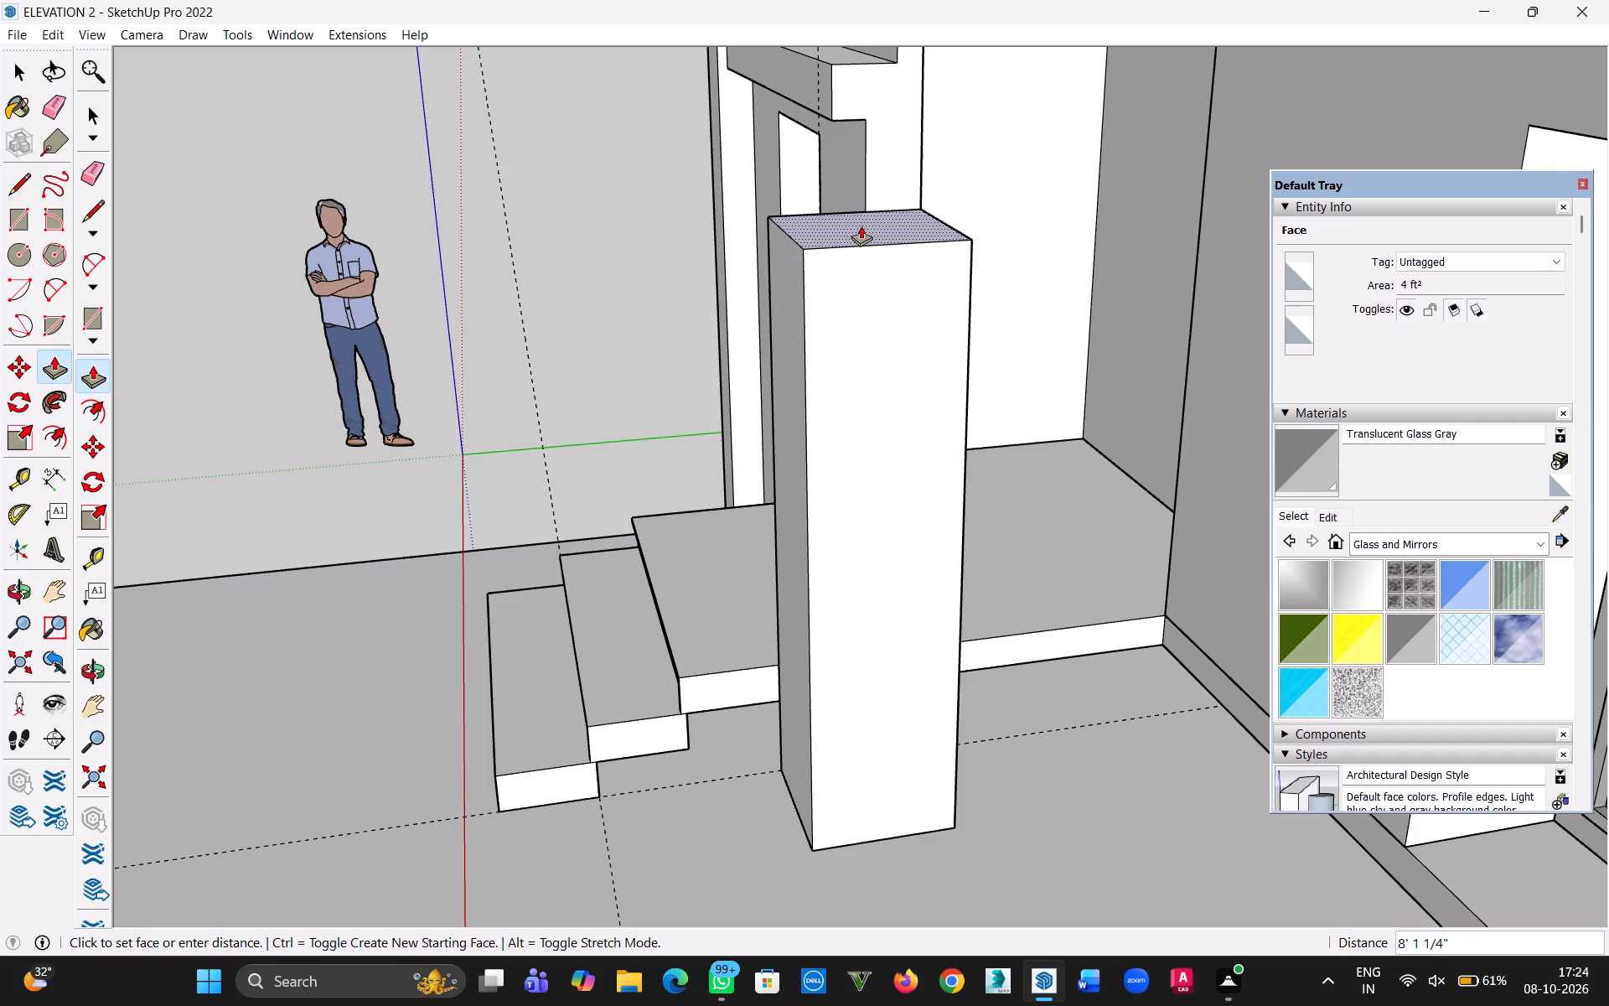
pyautogui.write("8'")
pyautogui.press('Return')
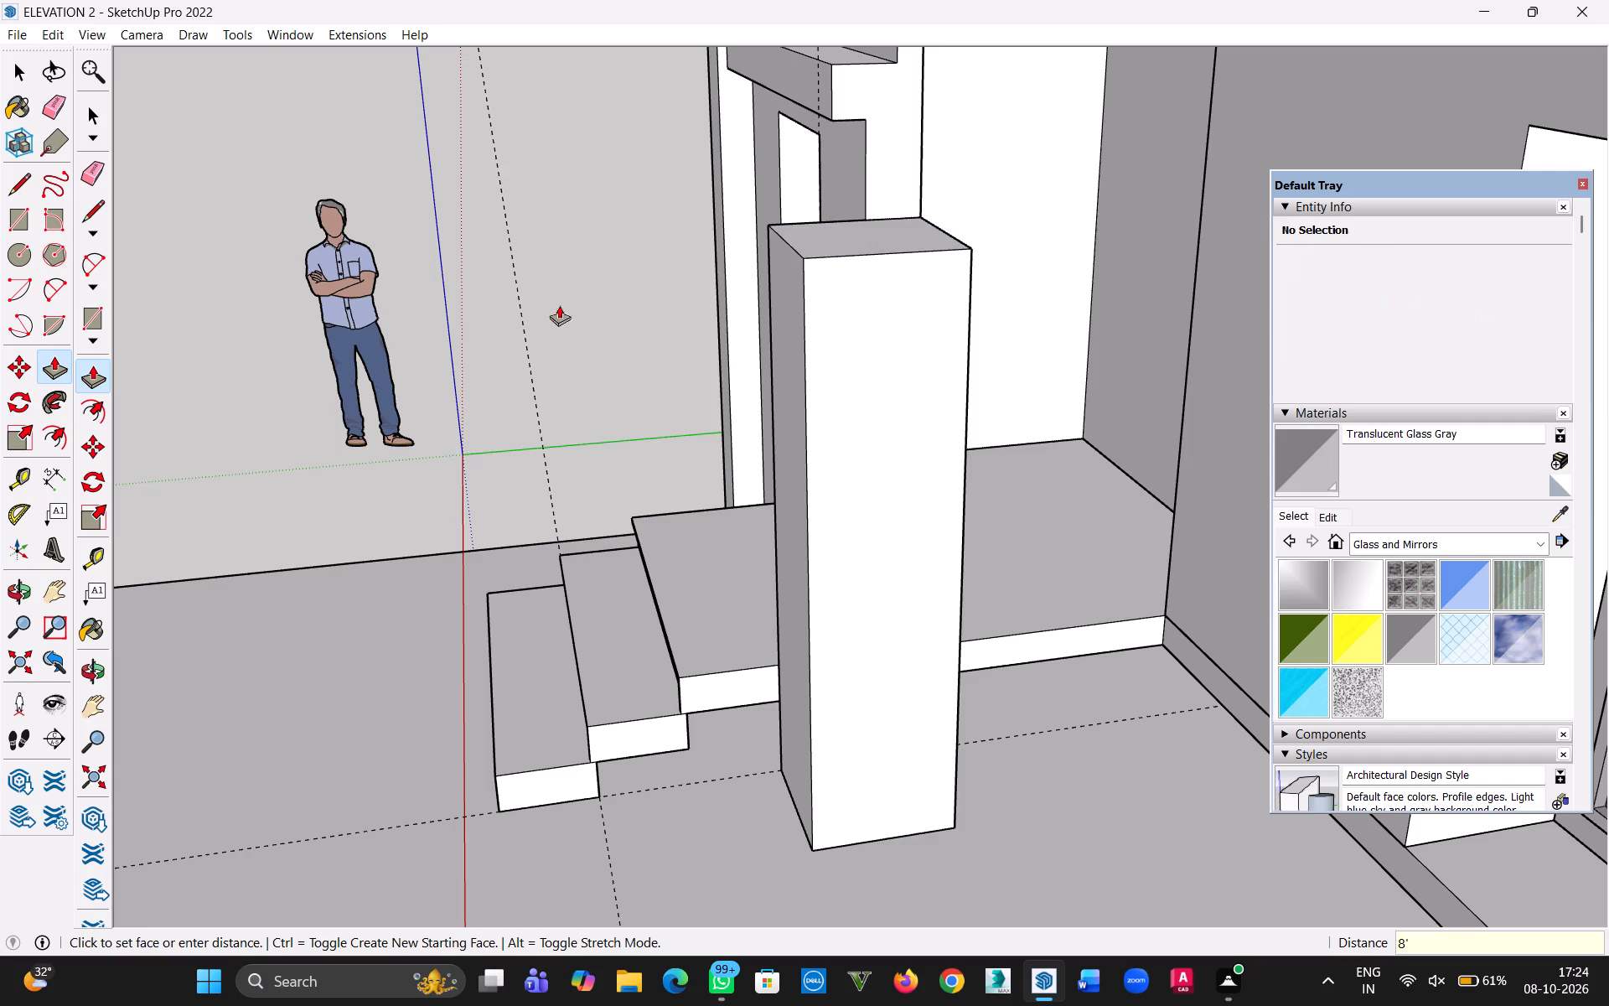
pyautogui.click(26, 74)
# Open the ground slab in front of the house for editing.
pyautogui.moveTo(628, 437); pyautogui.dragTo(1120, 452, button='middle')
pyautogui.scroll(-3, 1114, 489)
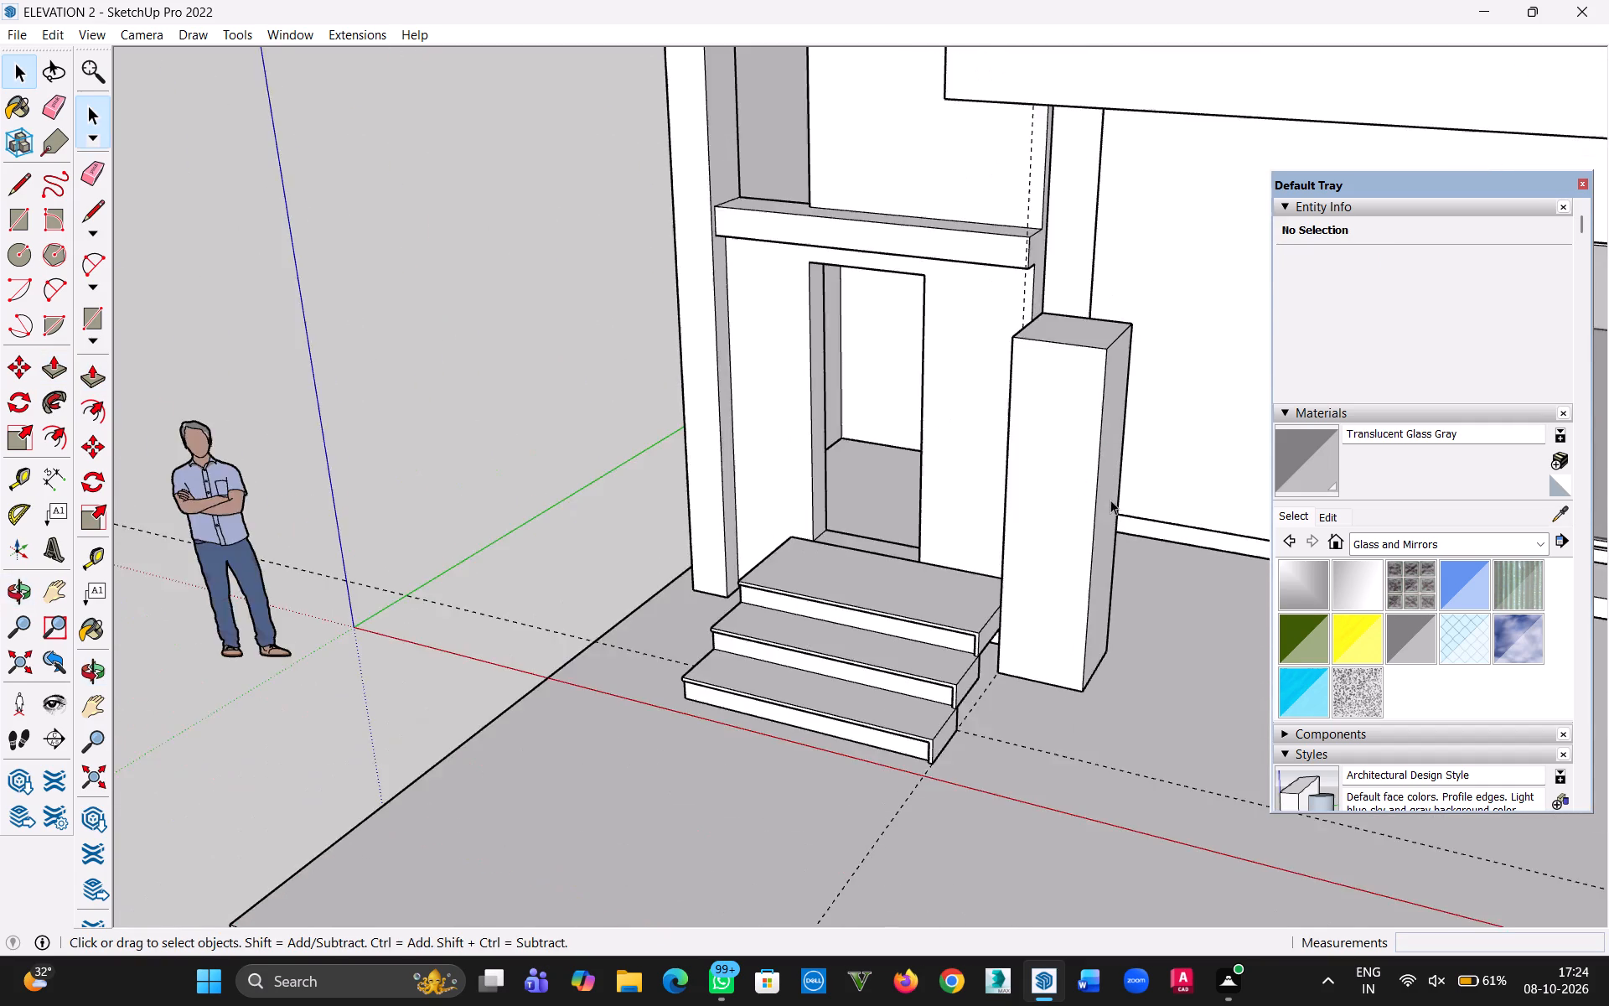
pyautogui.scroll(-8, 1110, 500)
pyautogui.press('h')
pyautogui.moveTo(1106, 547); pyautogui.dragTo(622, 417)
pyautogui.moveTo(665, 464); pyautogui.dragTo(981, 516, button='middle')
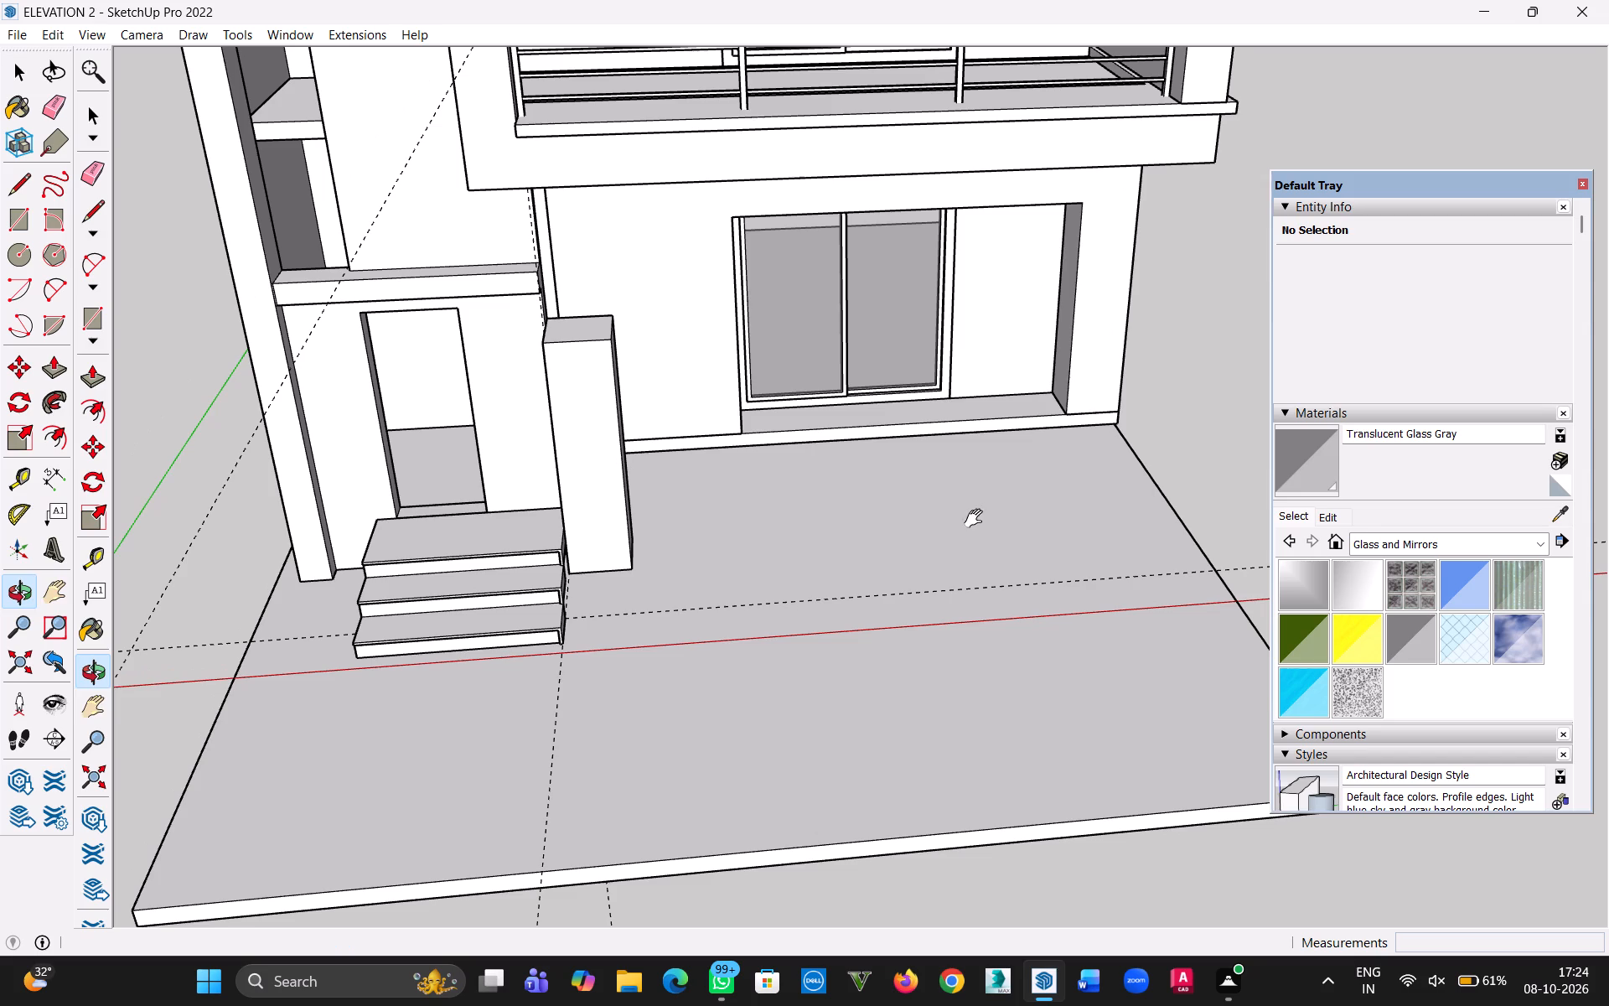
pyautogui.press('Escape')
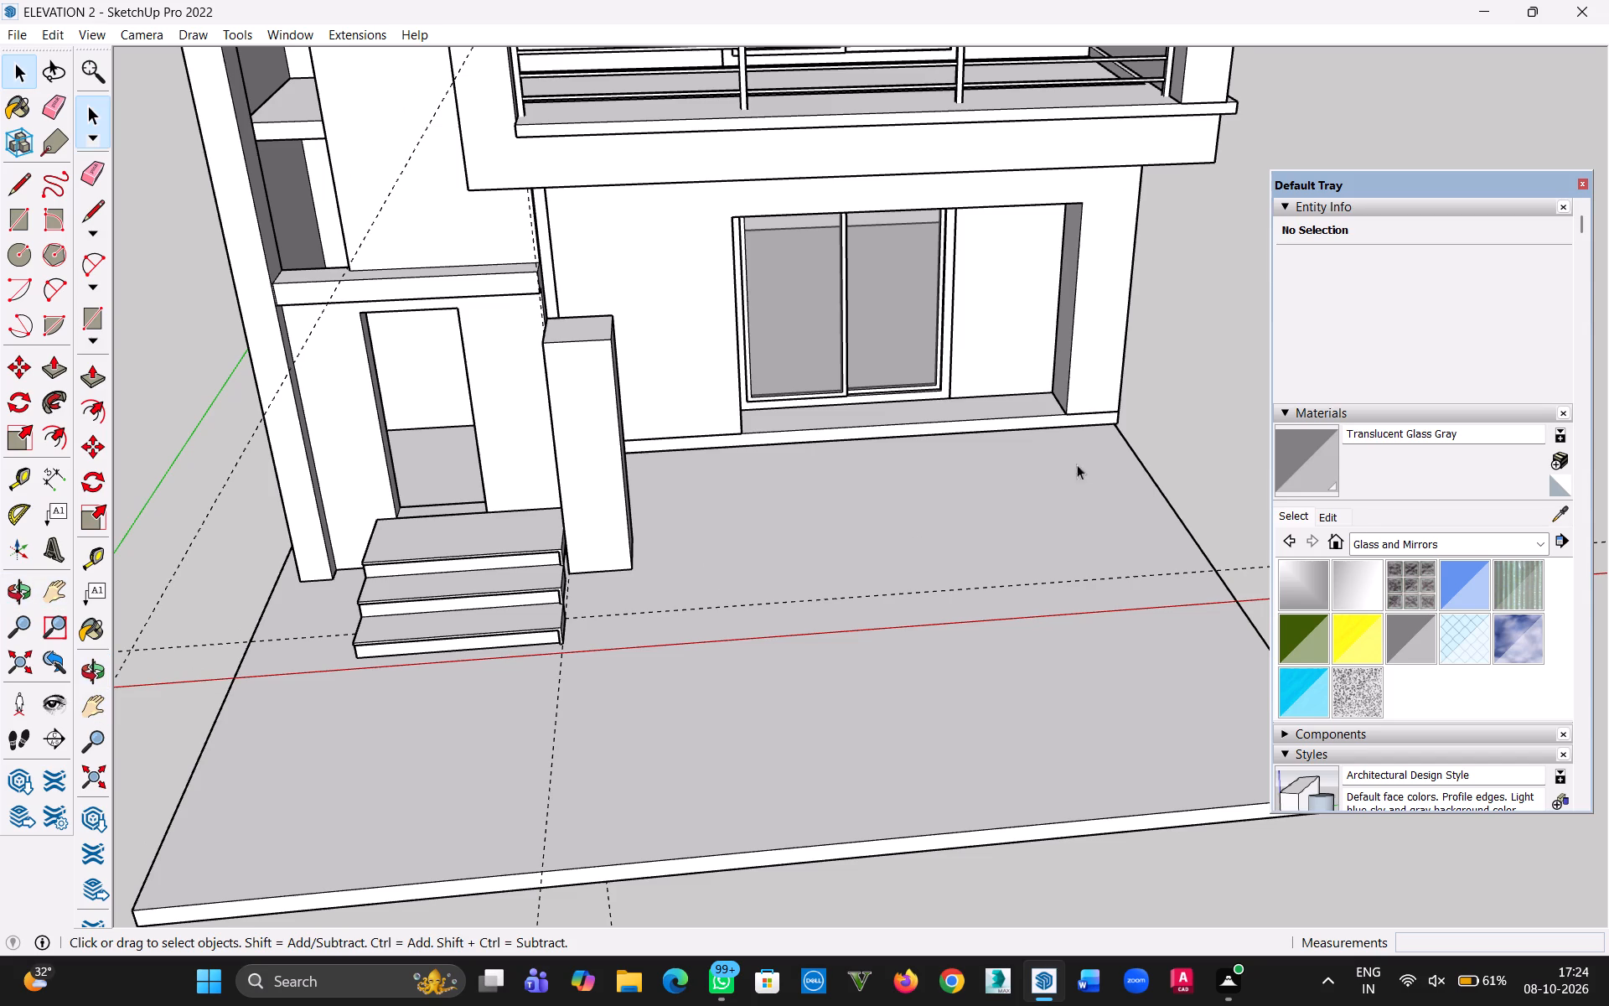
pyautogui.moveTo(1103, 464); pyautogui.dragTo(1010, 548, button='middle')
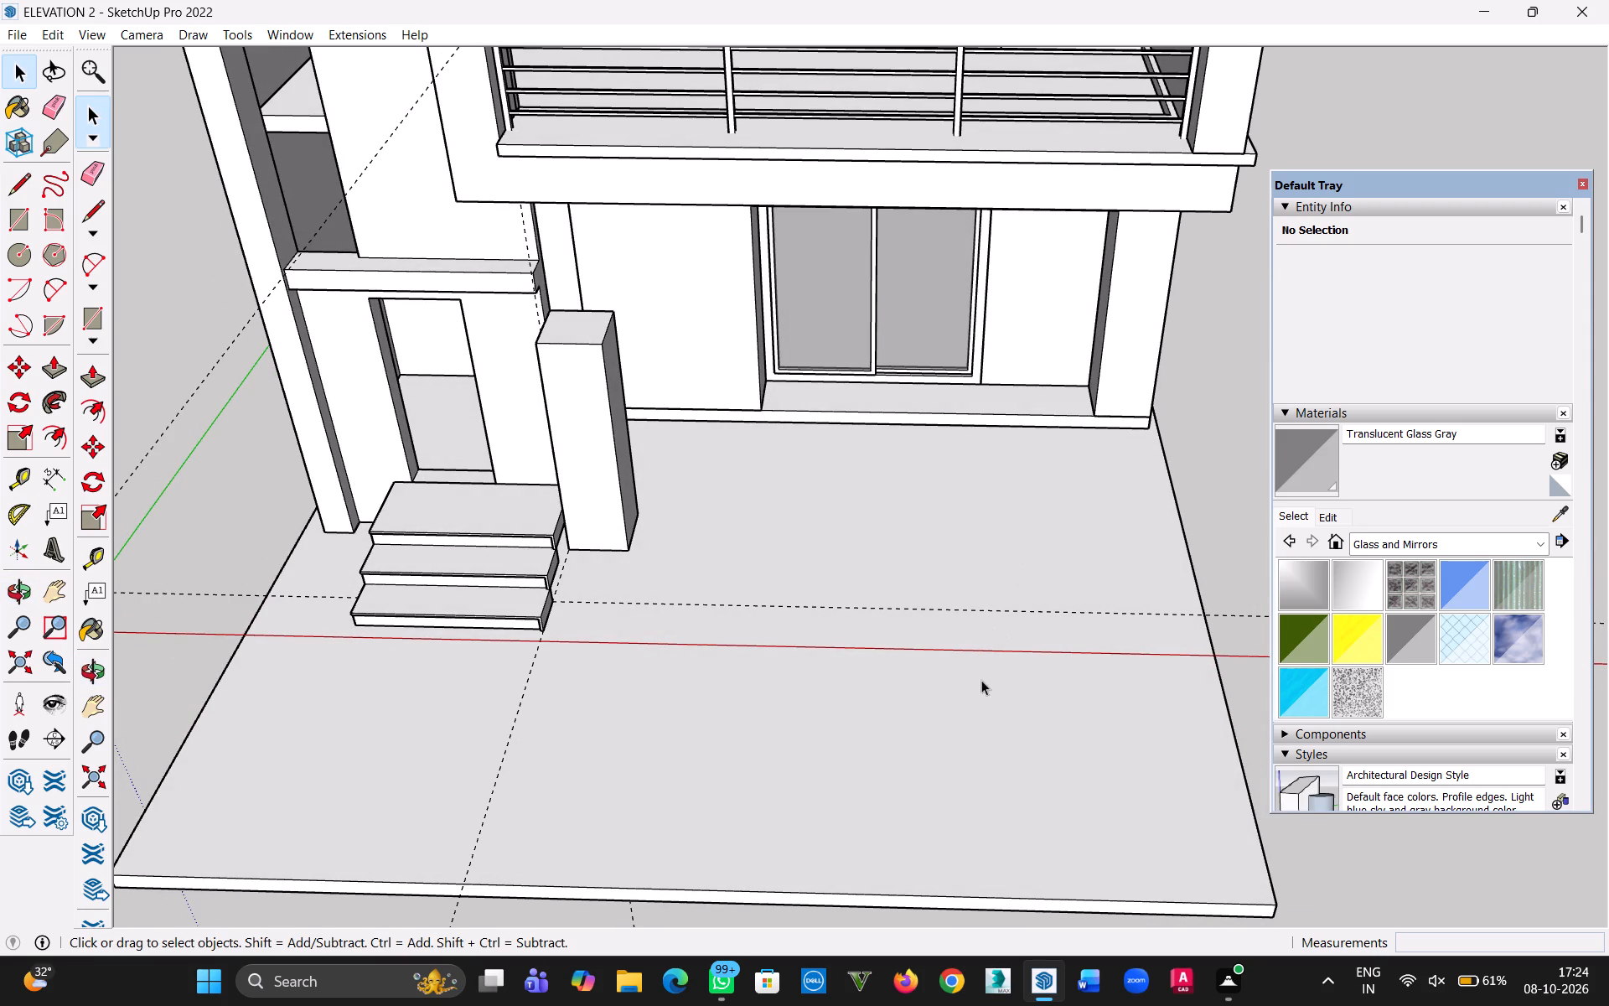
pyautogui.doubleClick(980, 765)
# Place a guide on the ground slab about 1' 3" out from the house's base edge below the sliding window.
pyautogui.moveTo(1145, 490); pyautogui.dragTo(984, 464, button='middle')
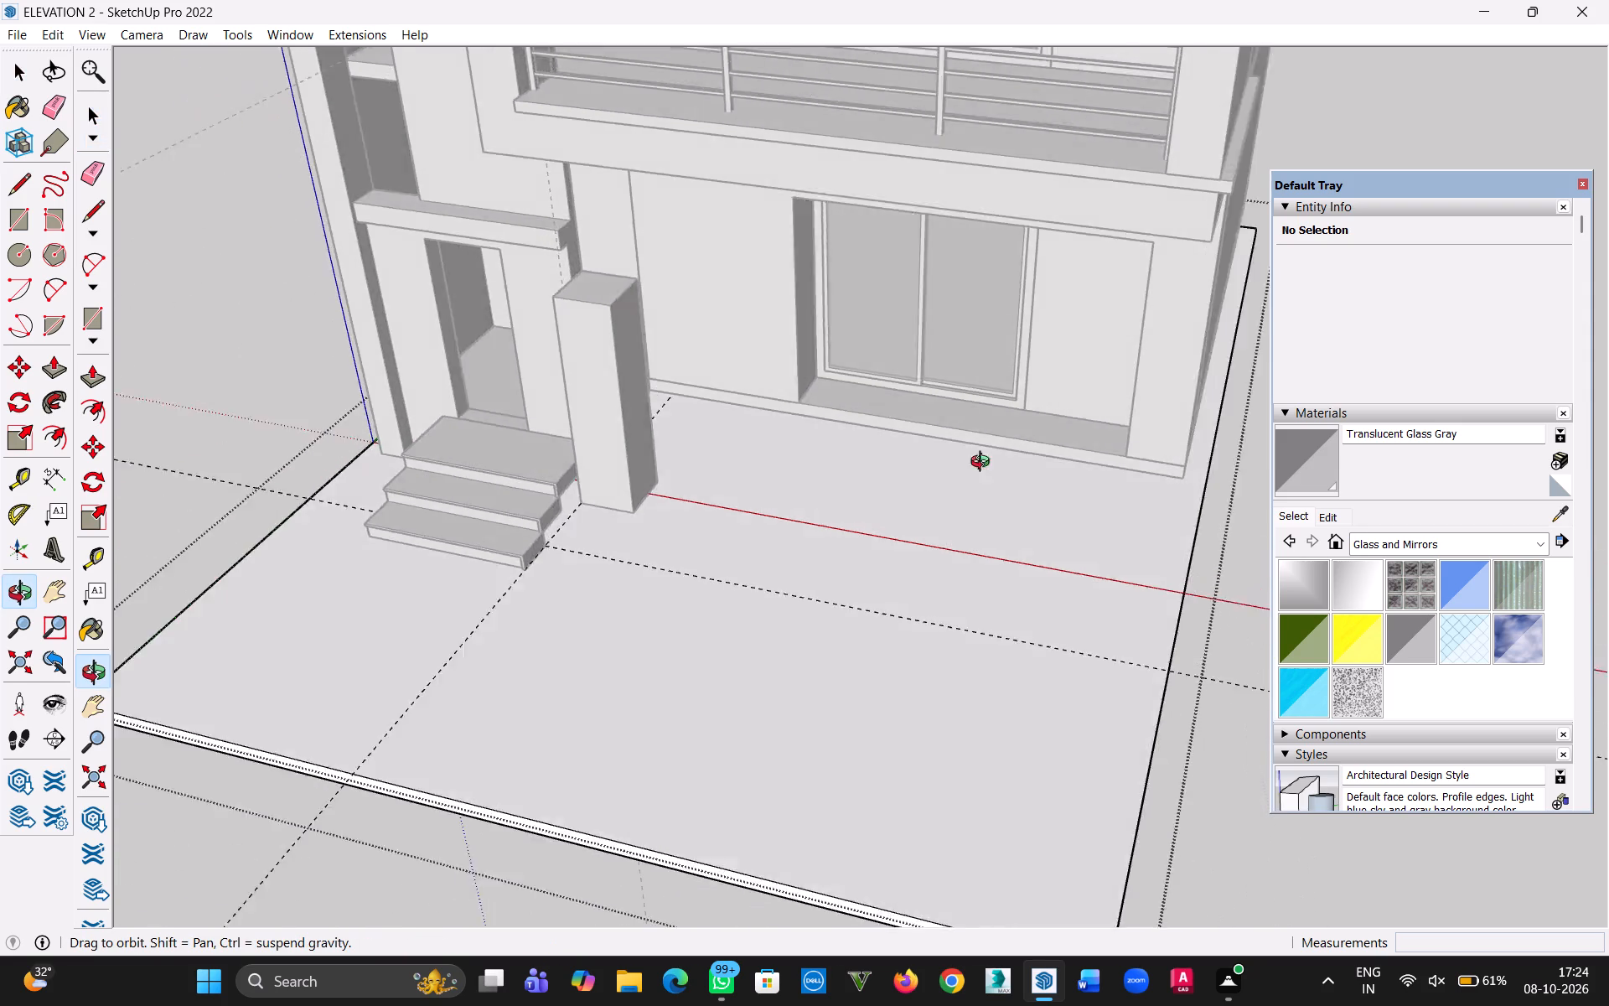
pyautogui.moveTo(984, 464); pyautogui.dragTo(1192, 231, button='middle')
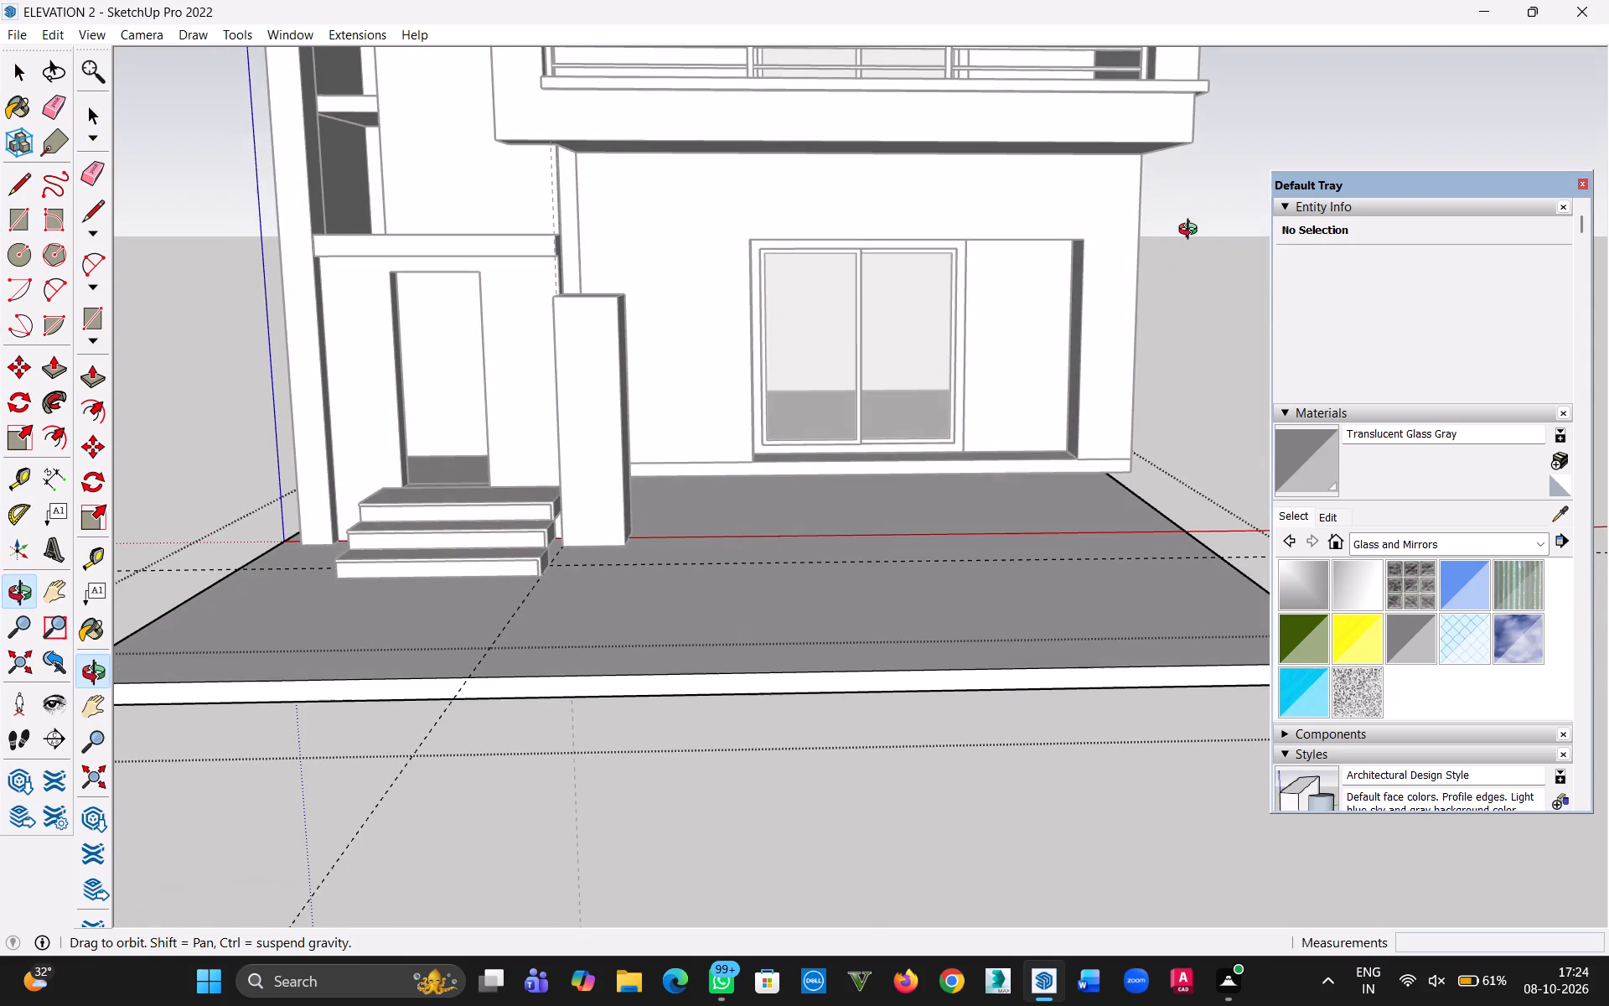
pyautogui.moveTo(1192, 231); pyautogui.dragTo(1133, 402, button='middle')
pyautogui.press('t')
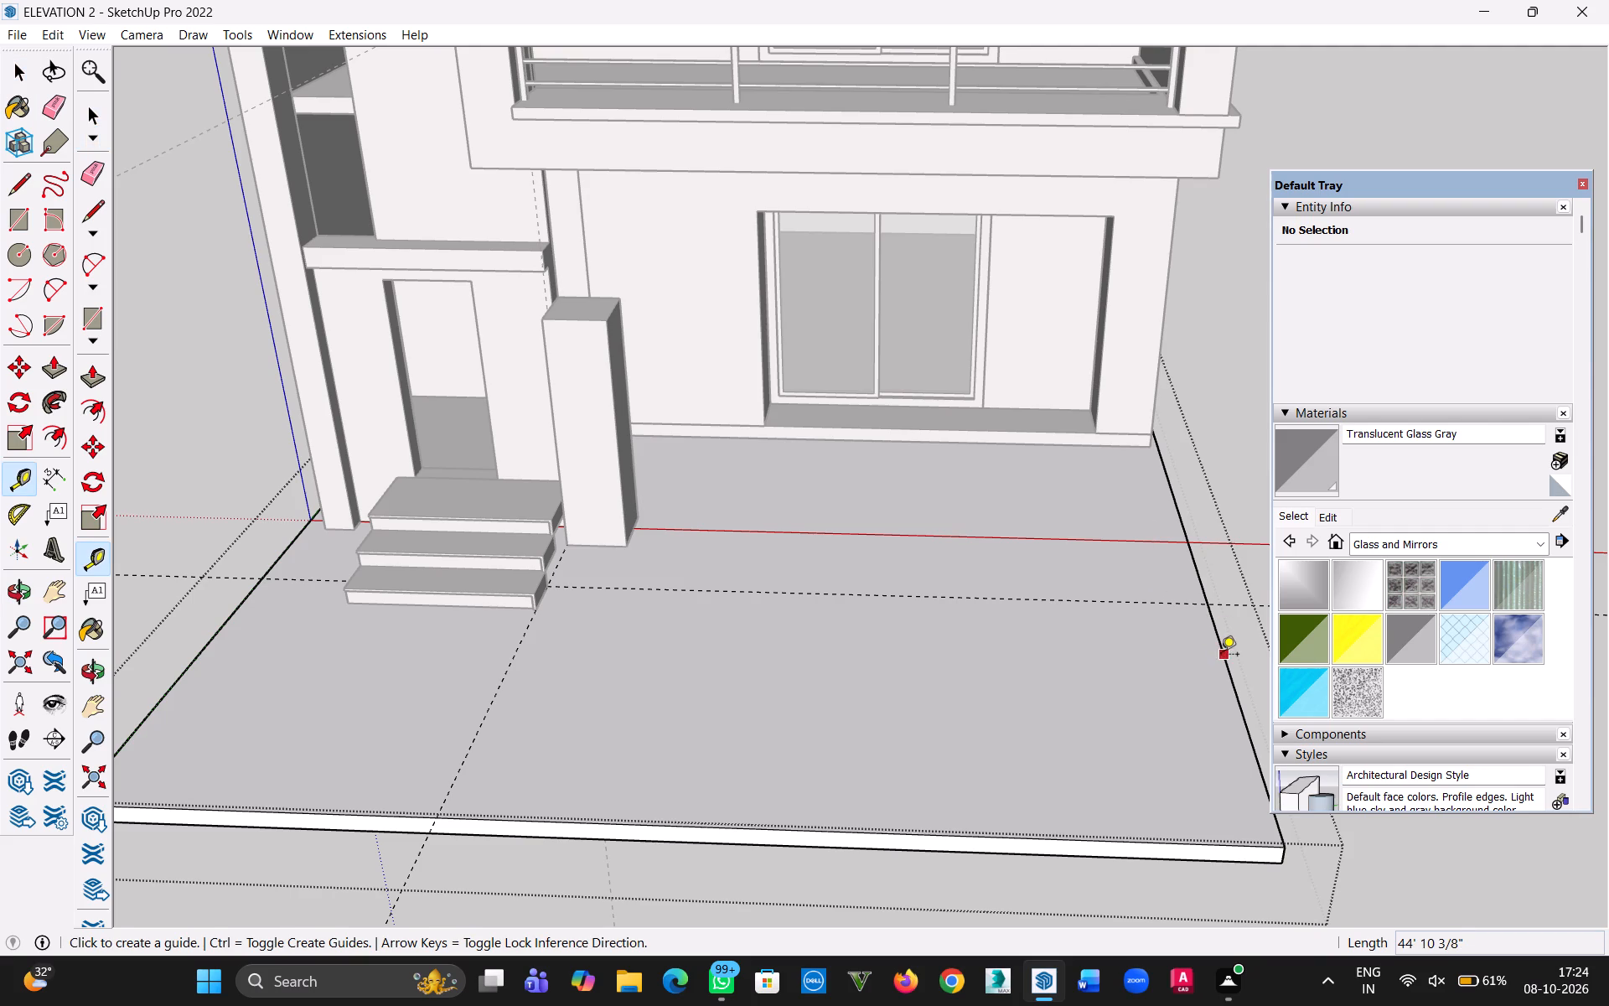
pyautogui.press('Escape')
pyautogui.moveTo(1043, 511); pyautogui.dragTo(1048, 625, button='middle')
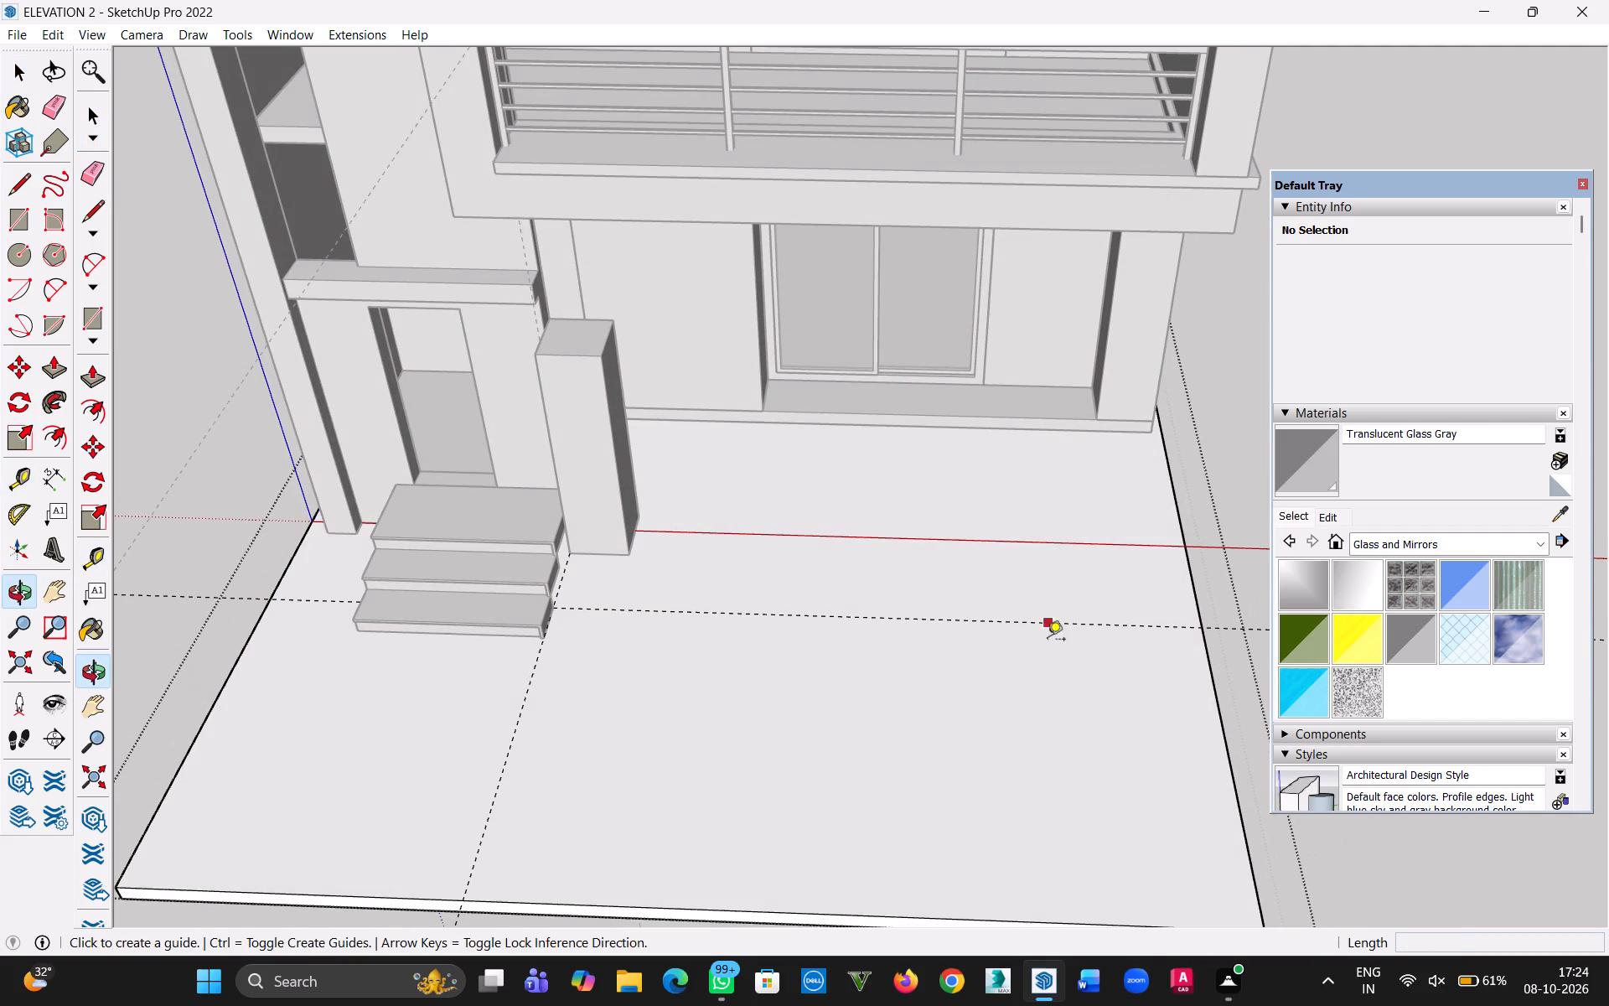
pyautogui.moveTo(1037, 817); pyautogui.dragTo(656, 474, button='middle')
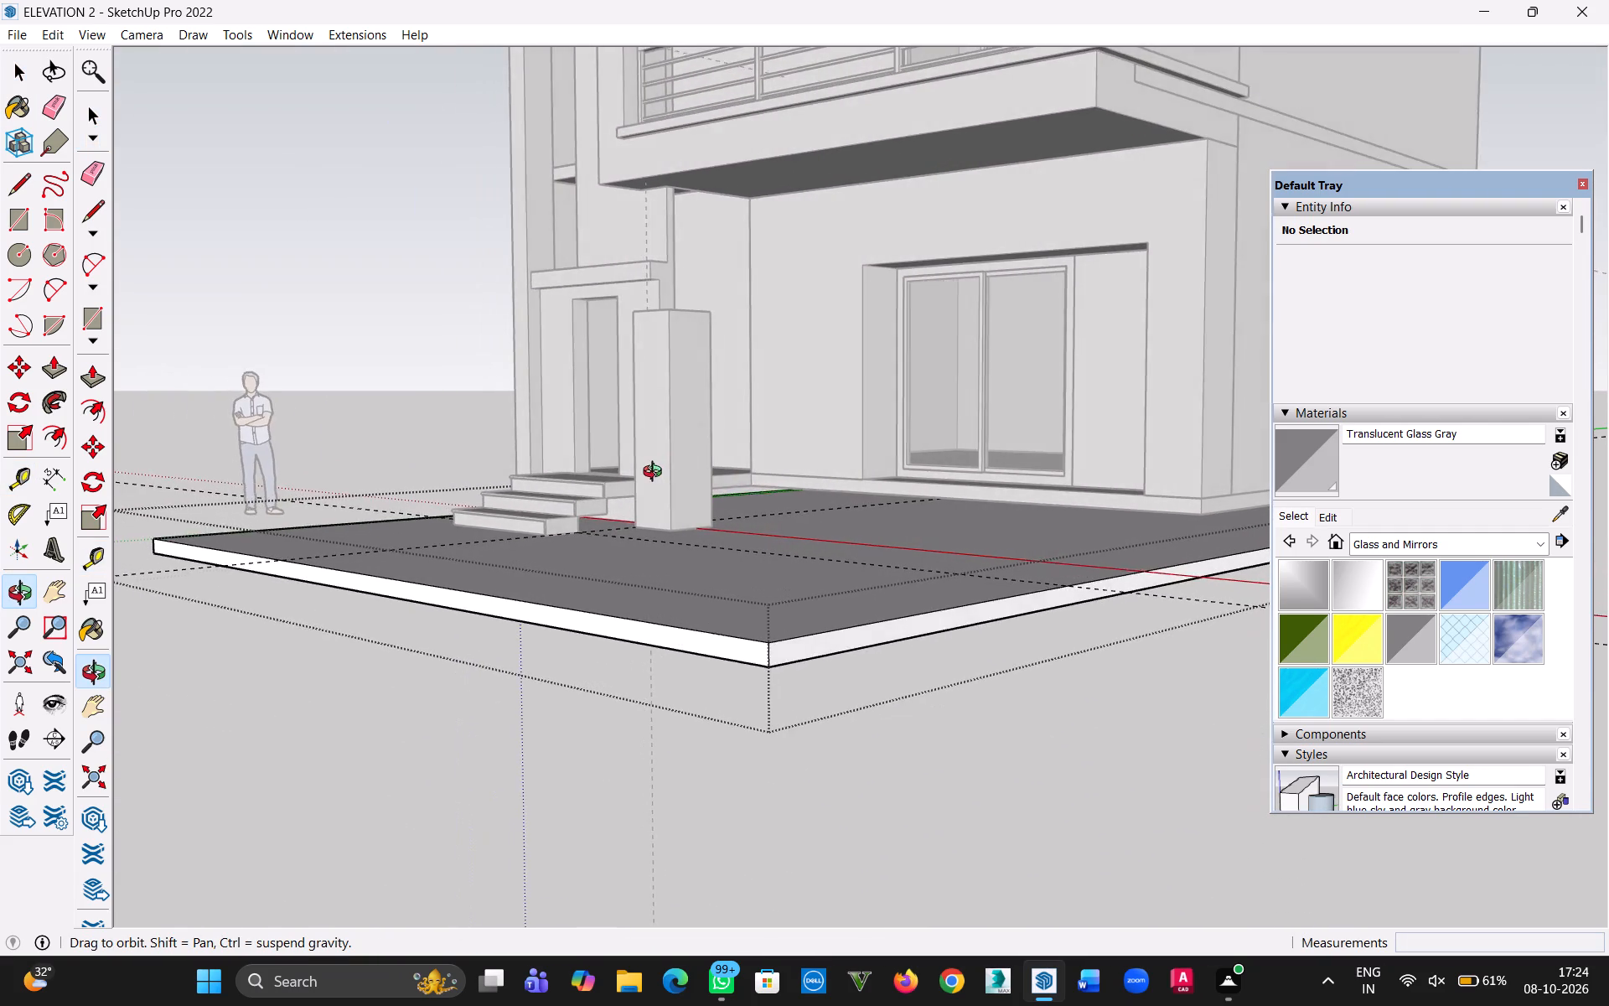
pyautogui.moveTo(656, 474); pyautogui.dragTo(934, 598, button='middle')
pyautogui.scroll(4, 996, 482)
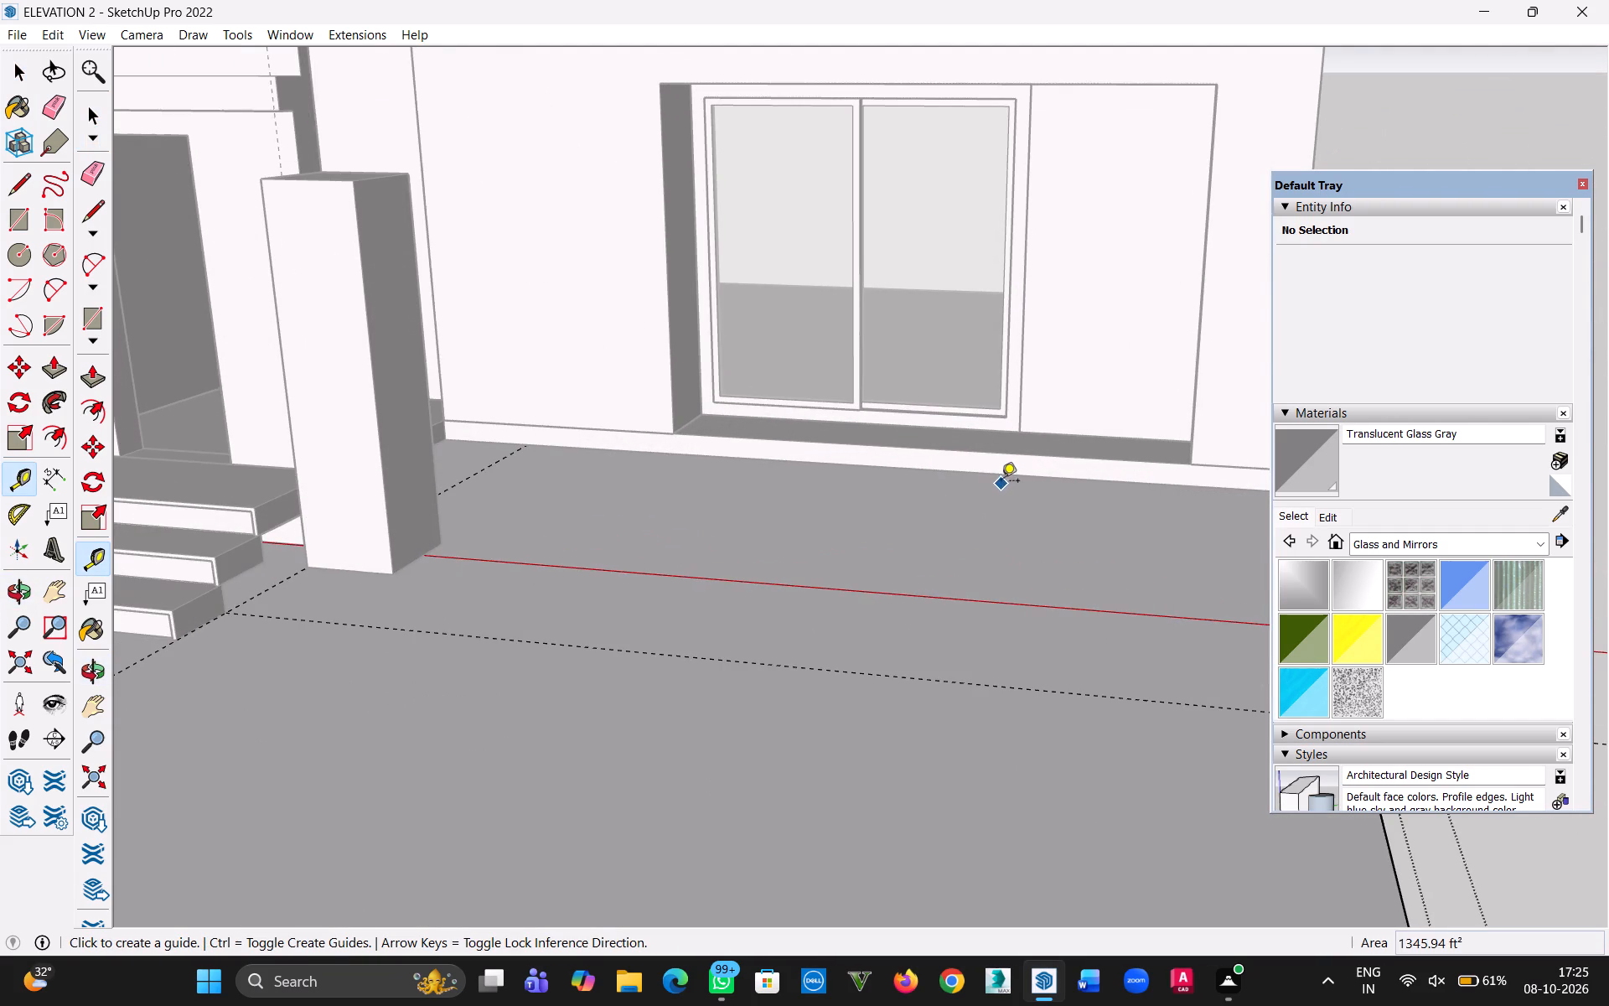
pyautogui.click(1002, 478)
pyautogui.click(1007, 525)
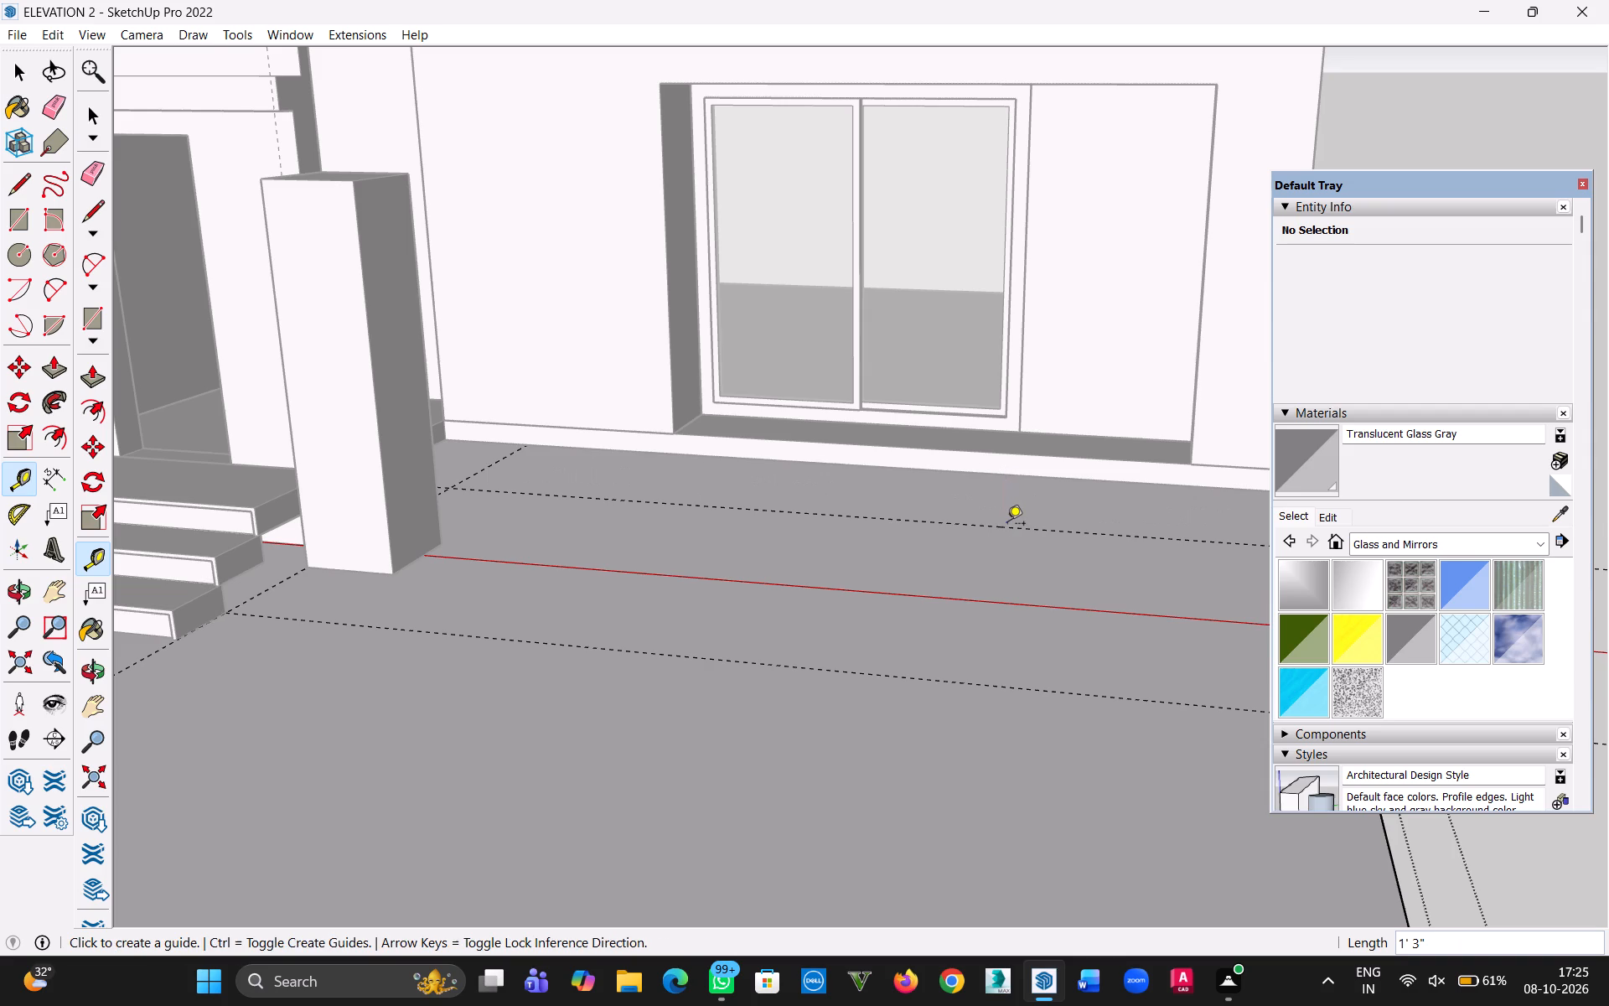
# Place a guide on the ground slab 4" inside its side edge, on the sliding-window side of the house.
pyautogui.scroll(1, 1060, 607)
pyautogui.scroll(-8, 1061, 609)
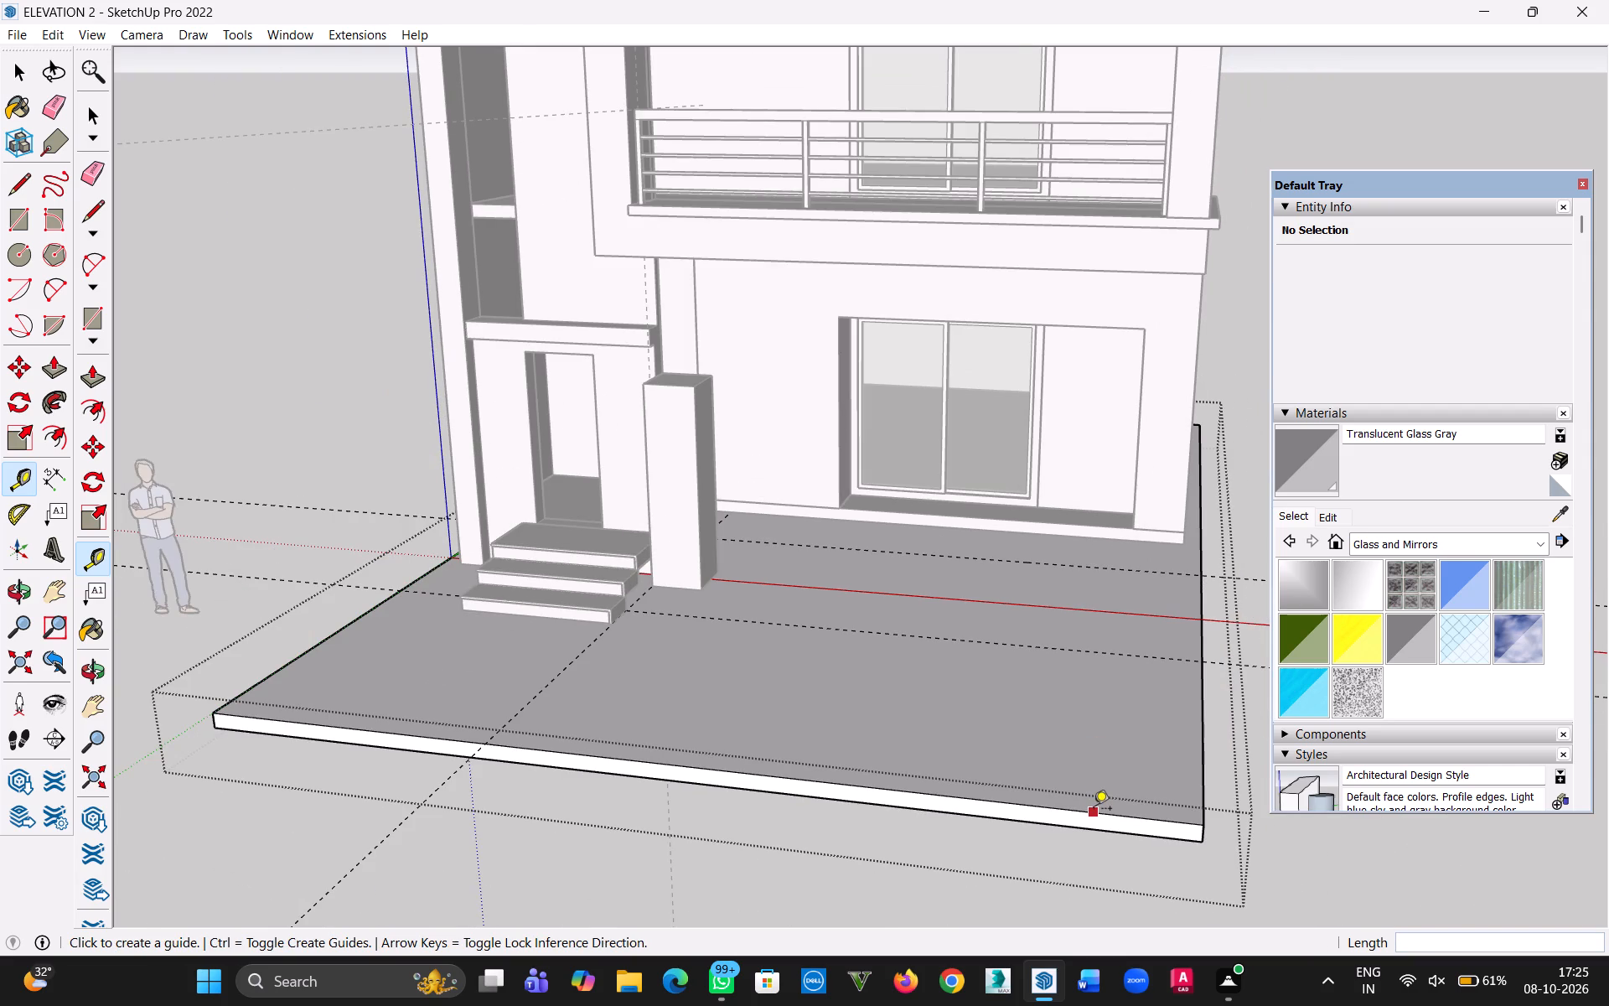
pyautogui.click(1198, 708)
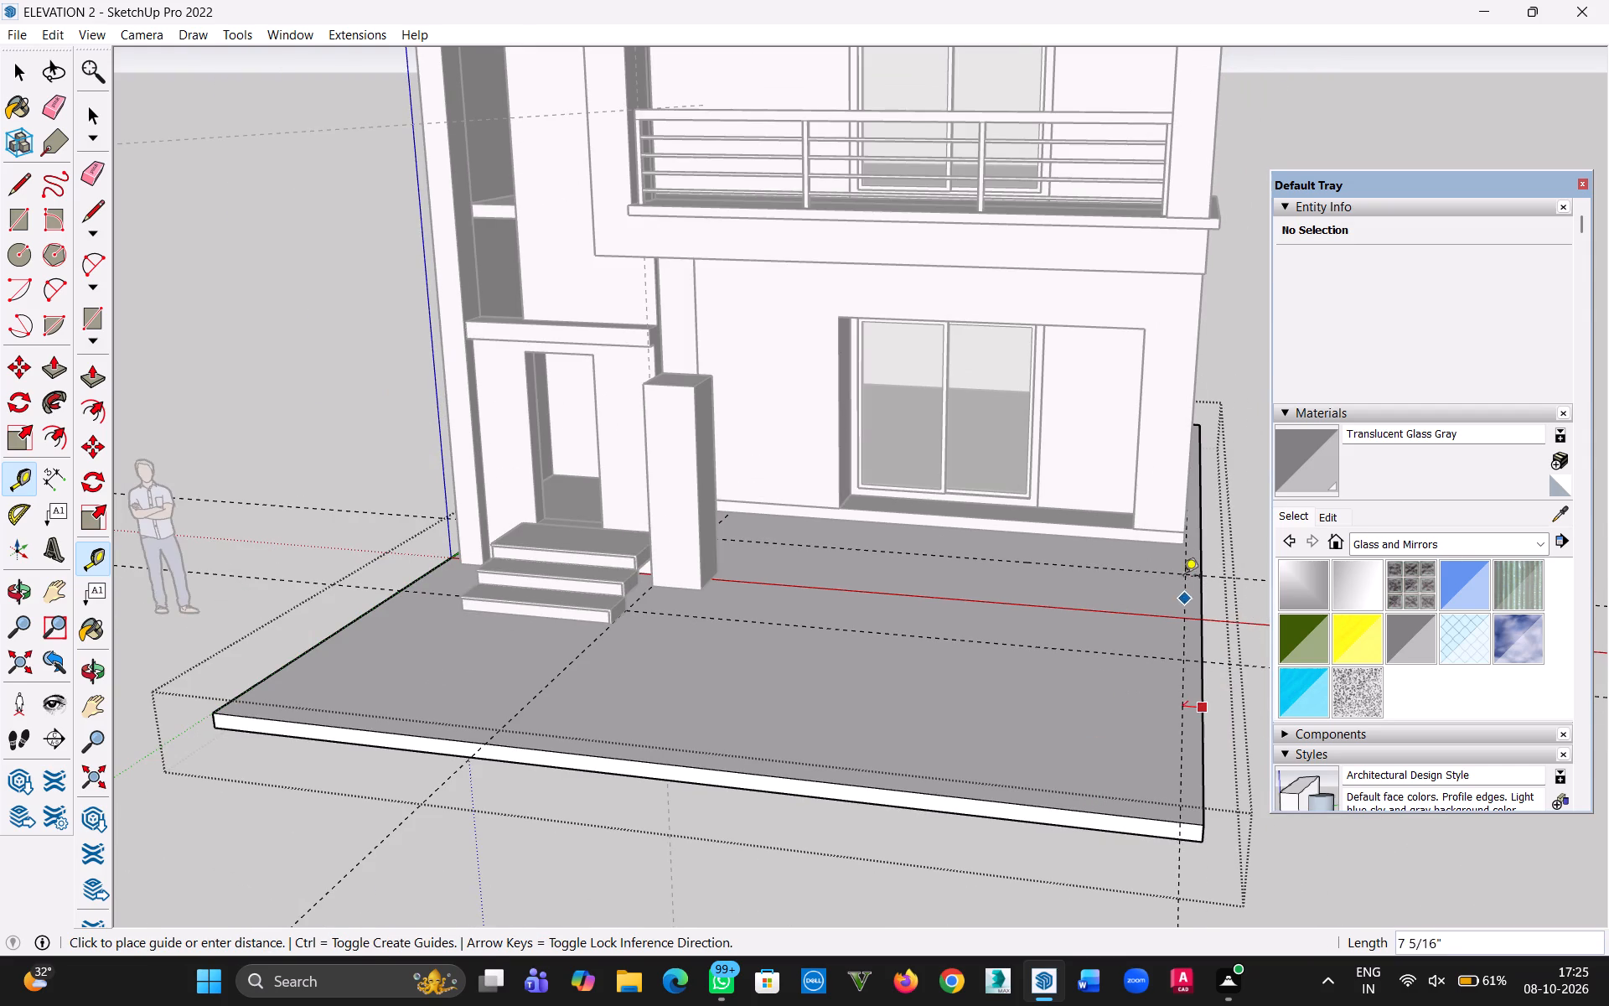
pyautogui.press('4')
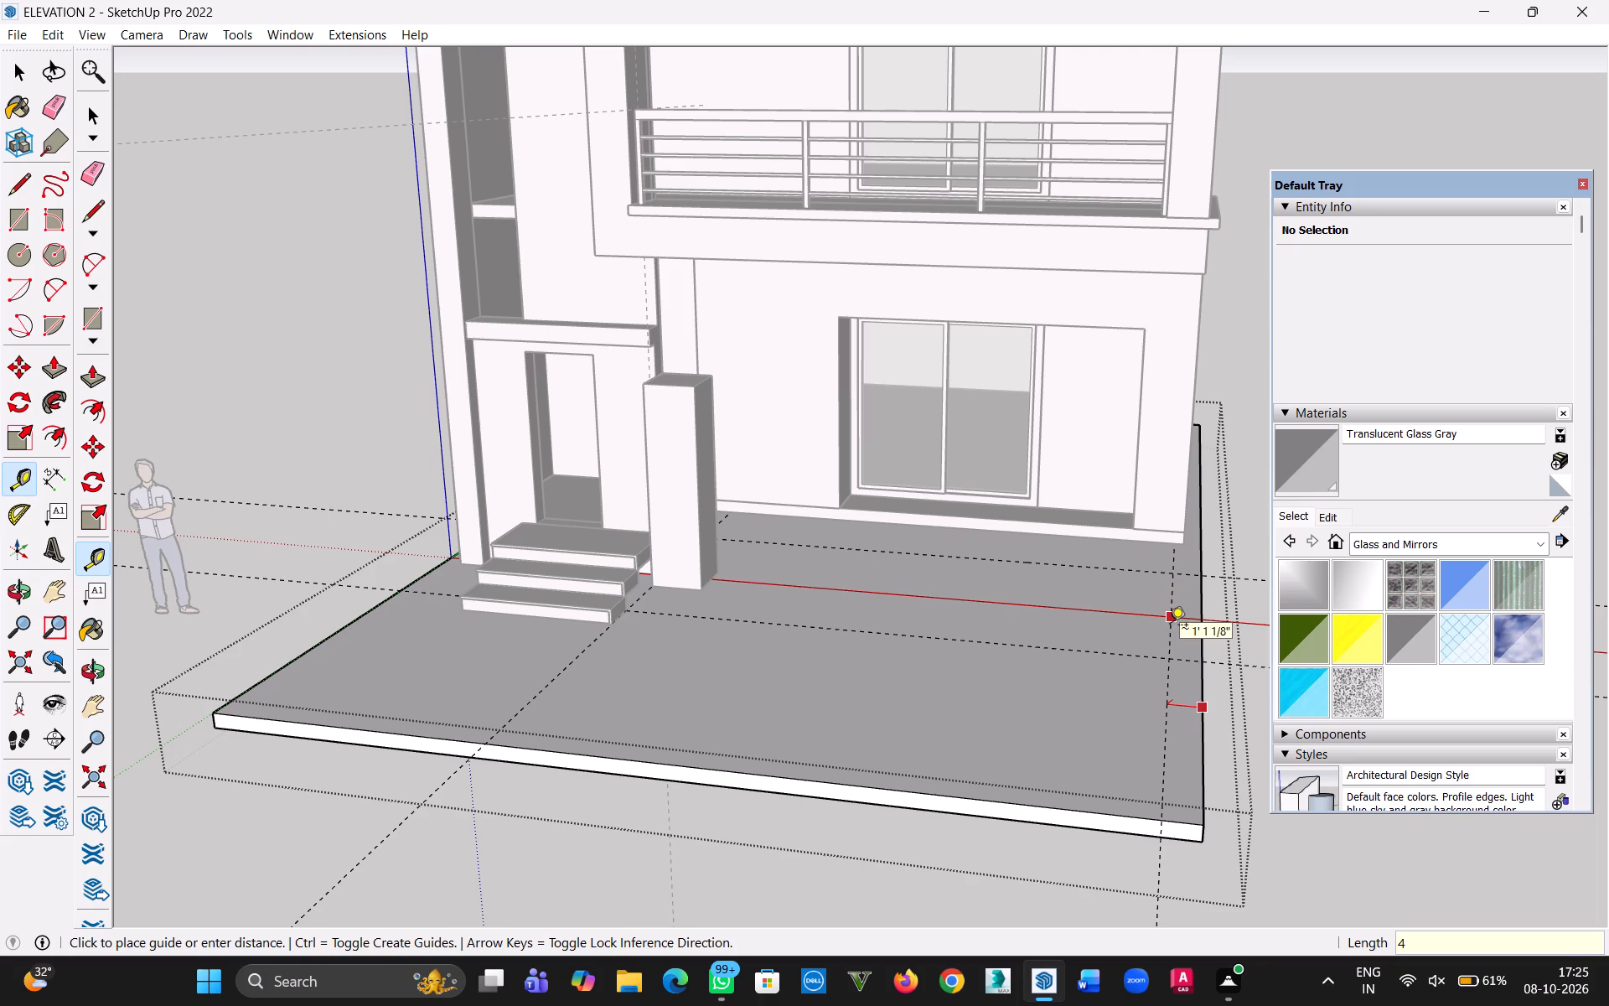
pyautogui.hotkey('shift', '"')
pyautogui.press('Return')
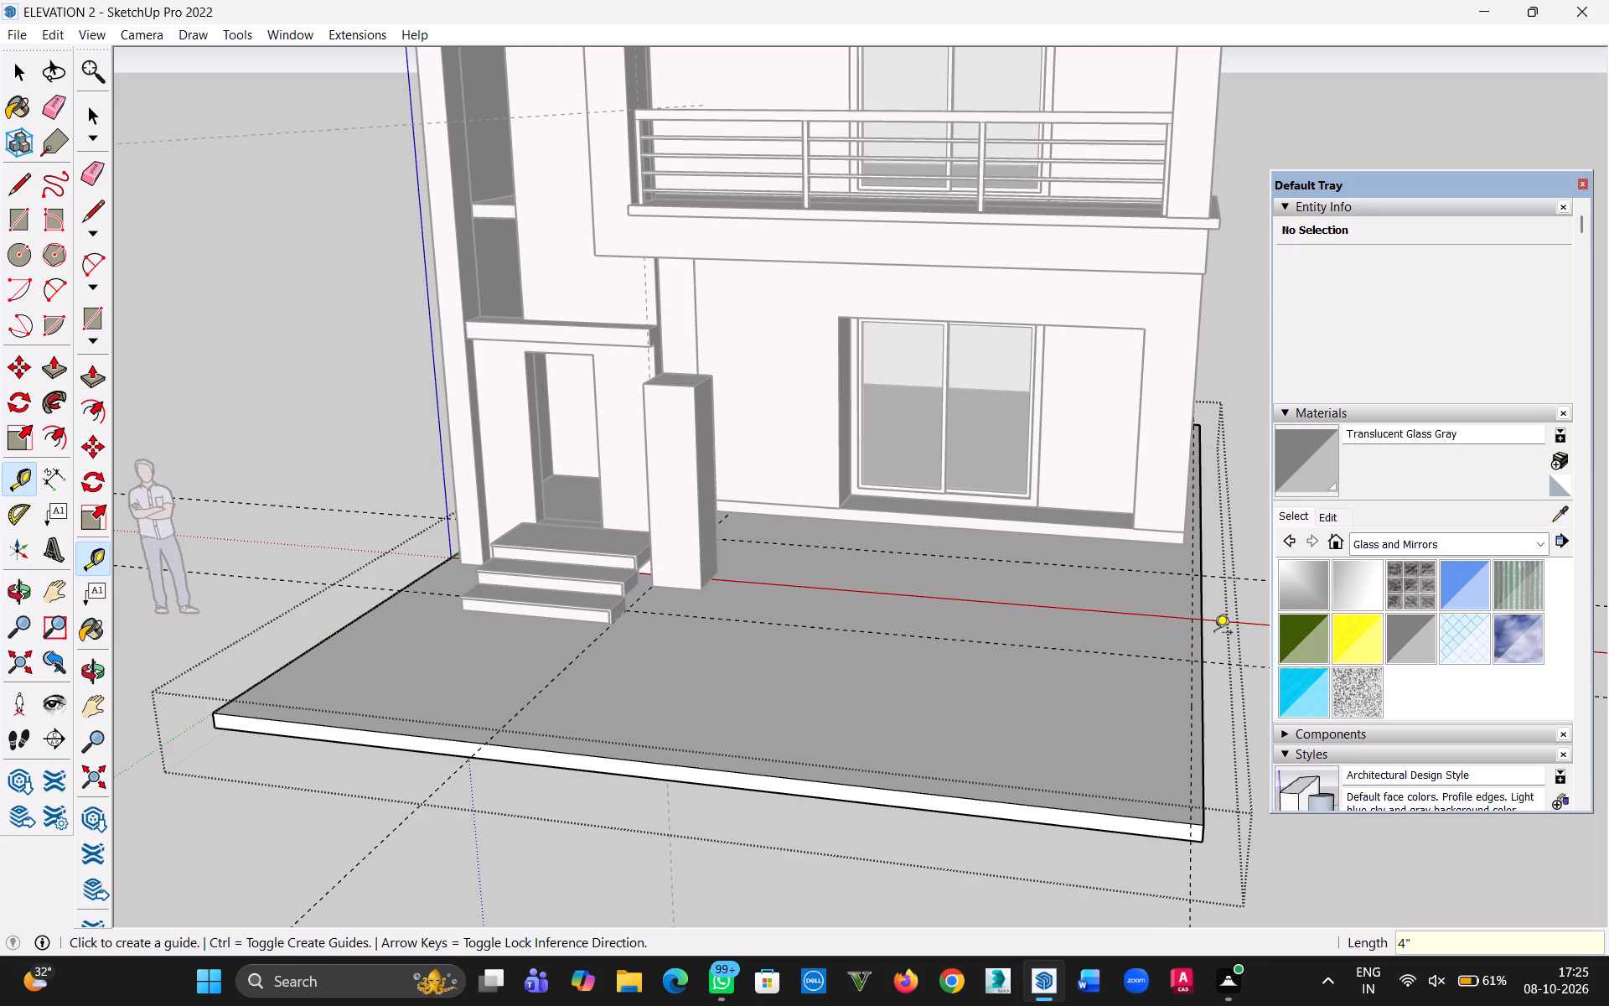
# Draw a 19' 7 3/8" by 4" rectangle along the slab's side edge, from the guide intersection near the house to the slab's front corner.
pyautogui.scroll(4, 1216, 547)
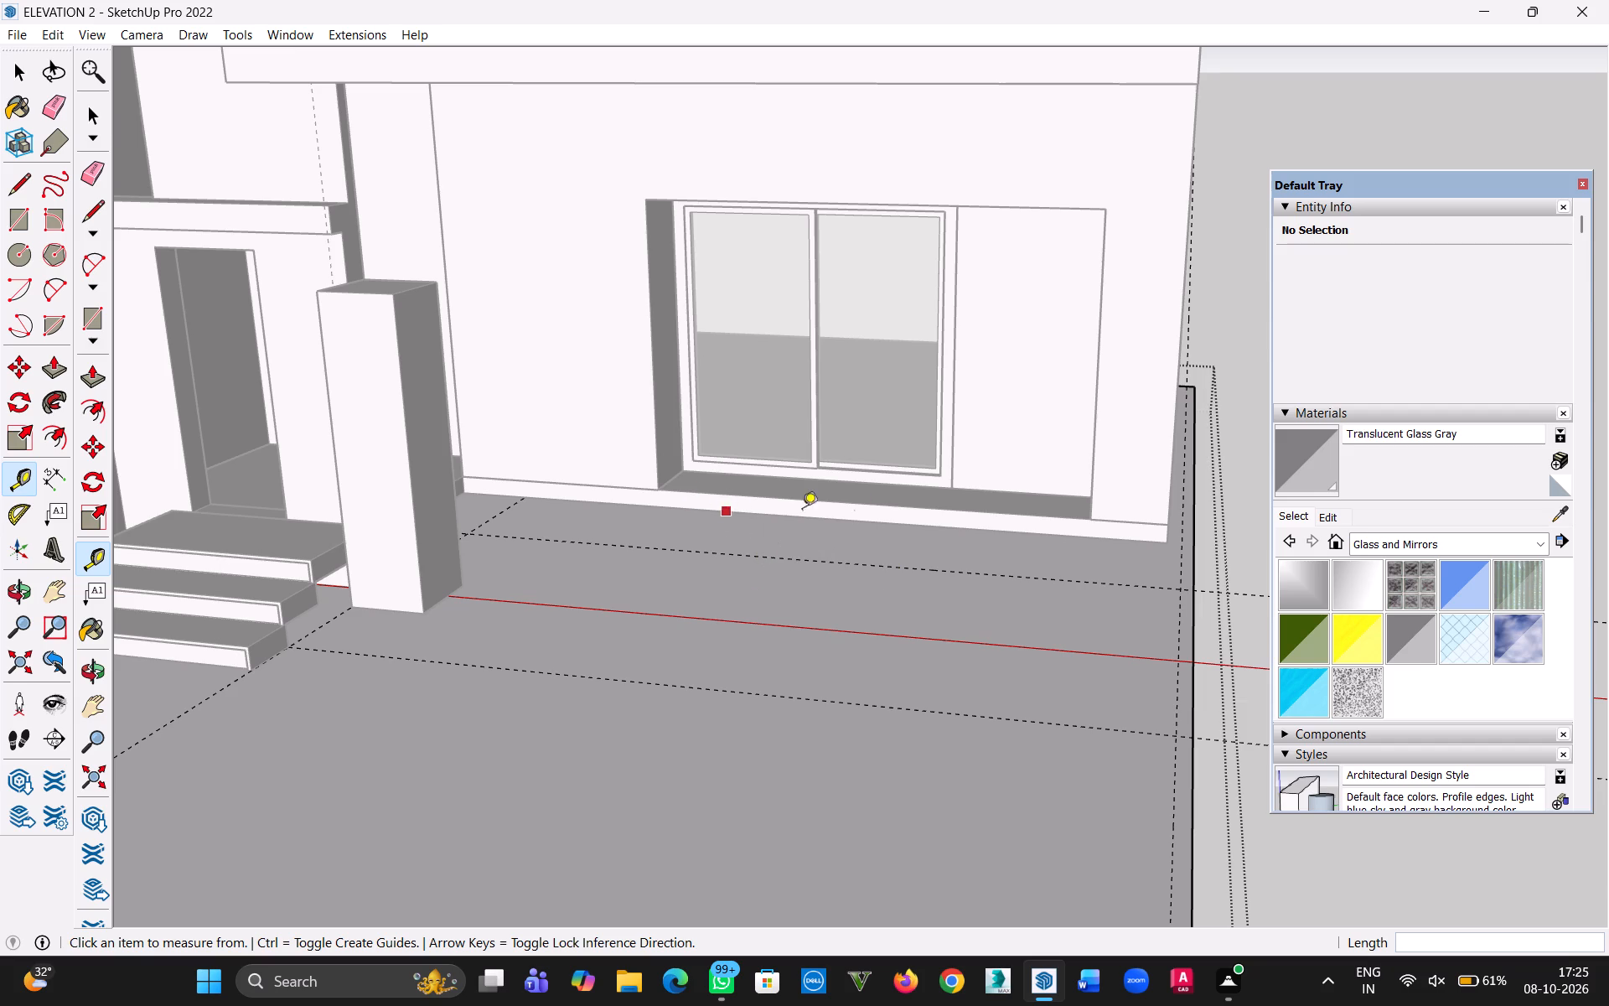
pyautogui.scroll(-2, 980, 501)
pyautogui.moveTo(986, 510); pyautogui.dragTo(1024, 677, button='middle')
pyautogui.press('j')
pyautogui.moveTo(1035, 662); pyautogui.dragTo(1029, 662)
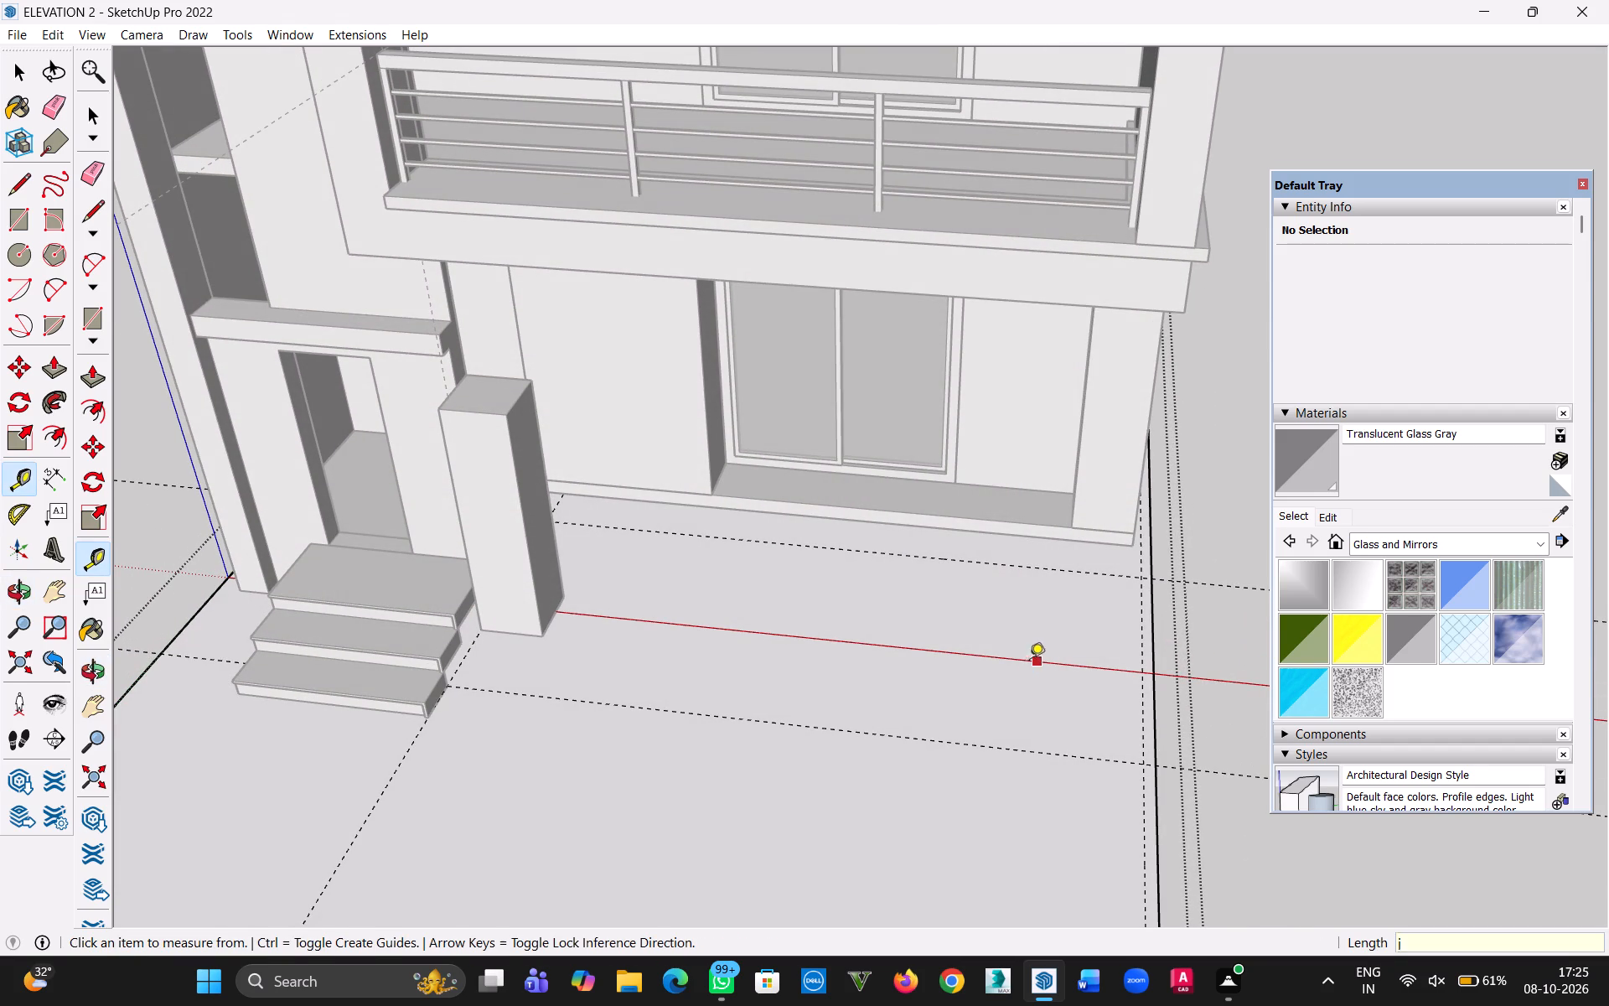
pyautogui.moveTo(1029, 662); pyautogui.dragTo(1010, 659)
pyautogui.press('h')
pyautogui.moveTo(1010, 657); pyautogui.dragTo(783, 486)
pyautogui.moveTo(784, 491); pyautogui.dragTo(820, 509, button='middle')
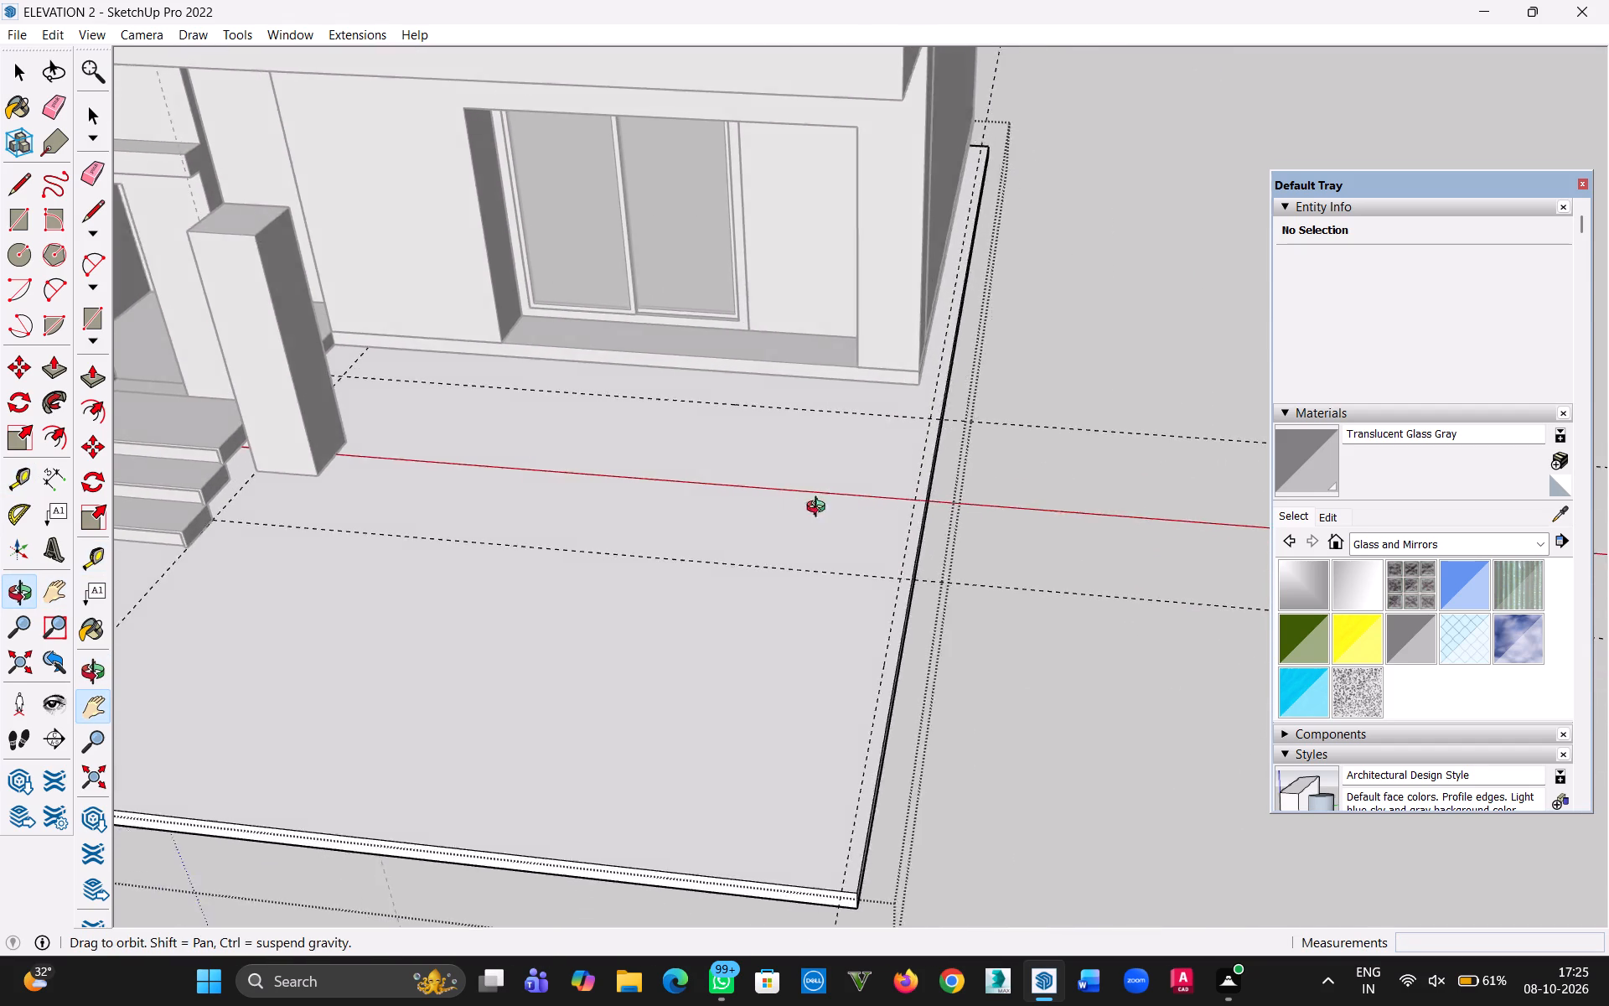
pyautogui.moveTo(820, 509); pyautogui.dragTo(879, 534, button='middle')
pyautogui.press('Escape')
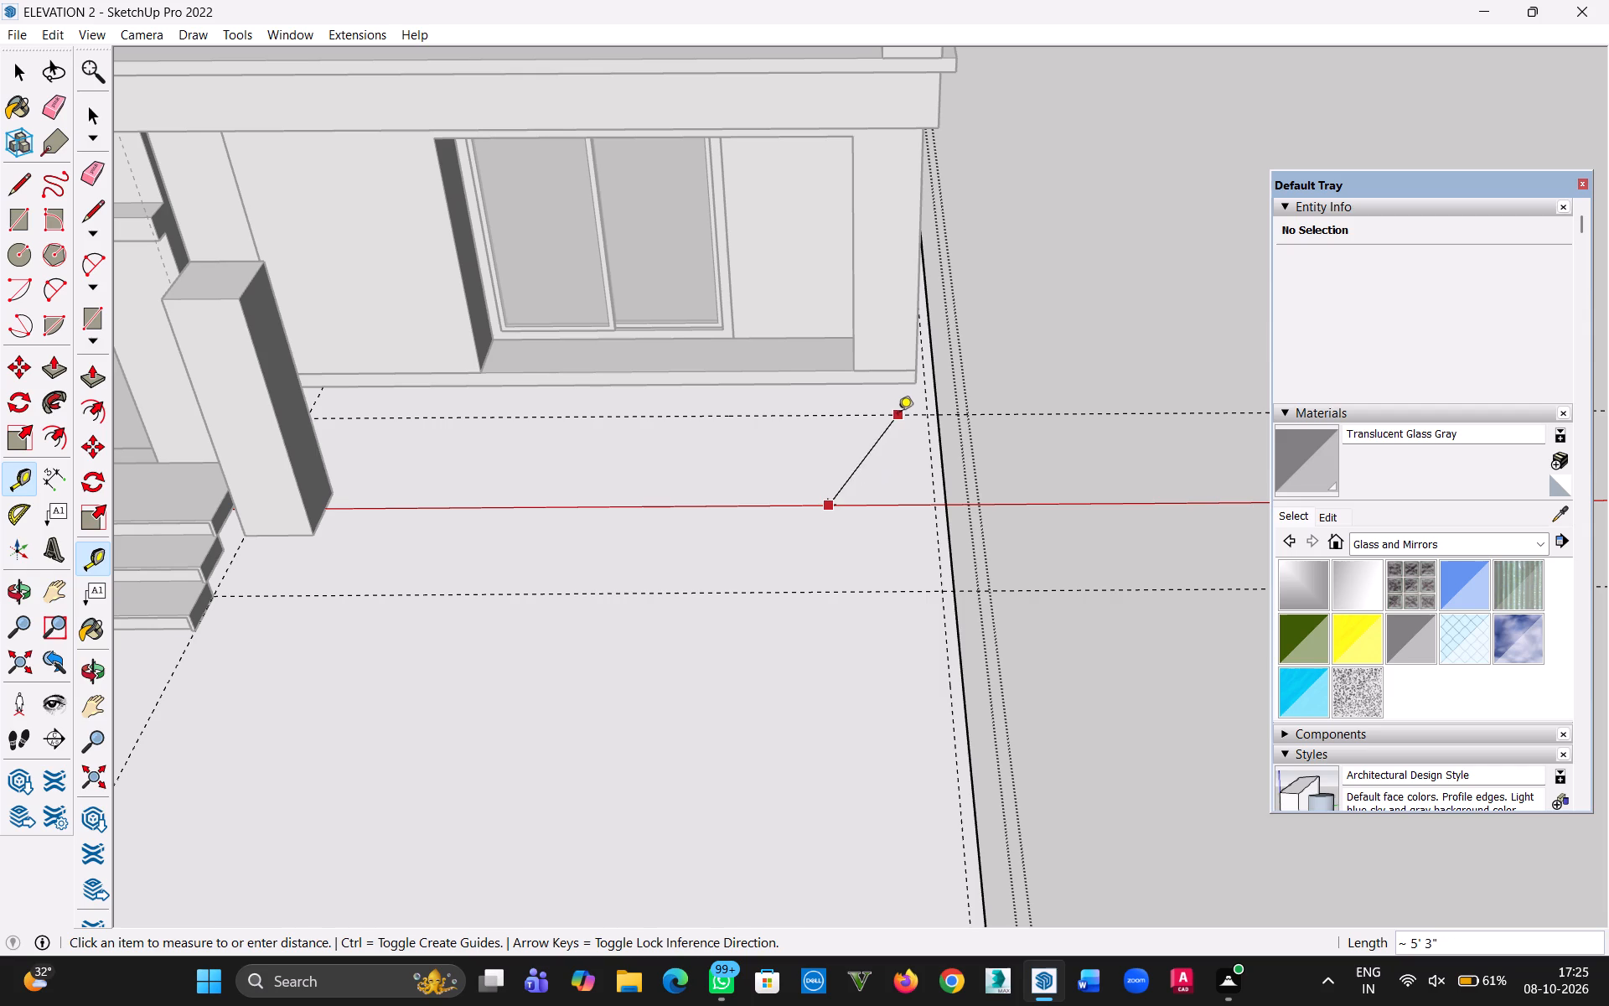
pyautogui.press('Escape')
pyautogui.click(13, 77)
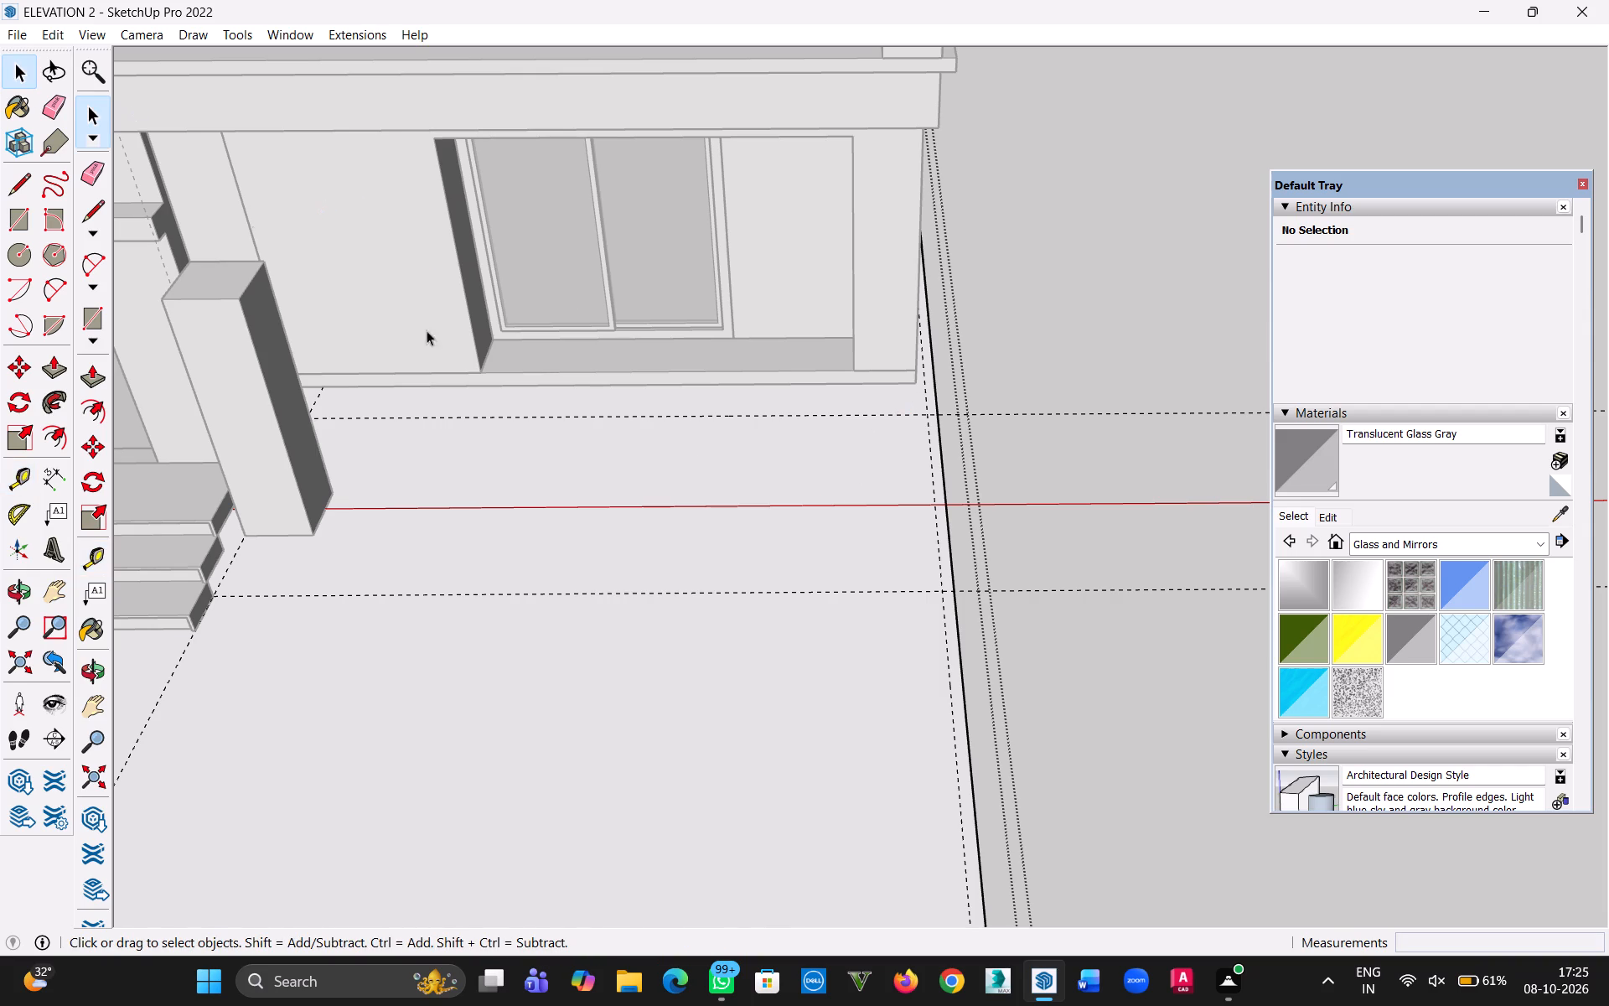
pyautogui.press('r')
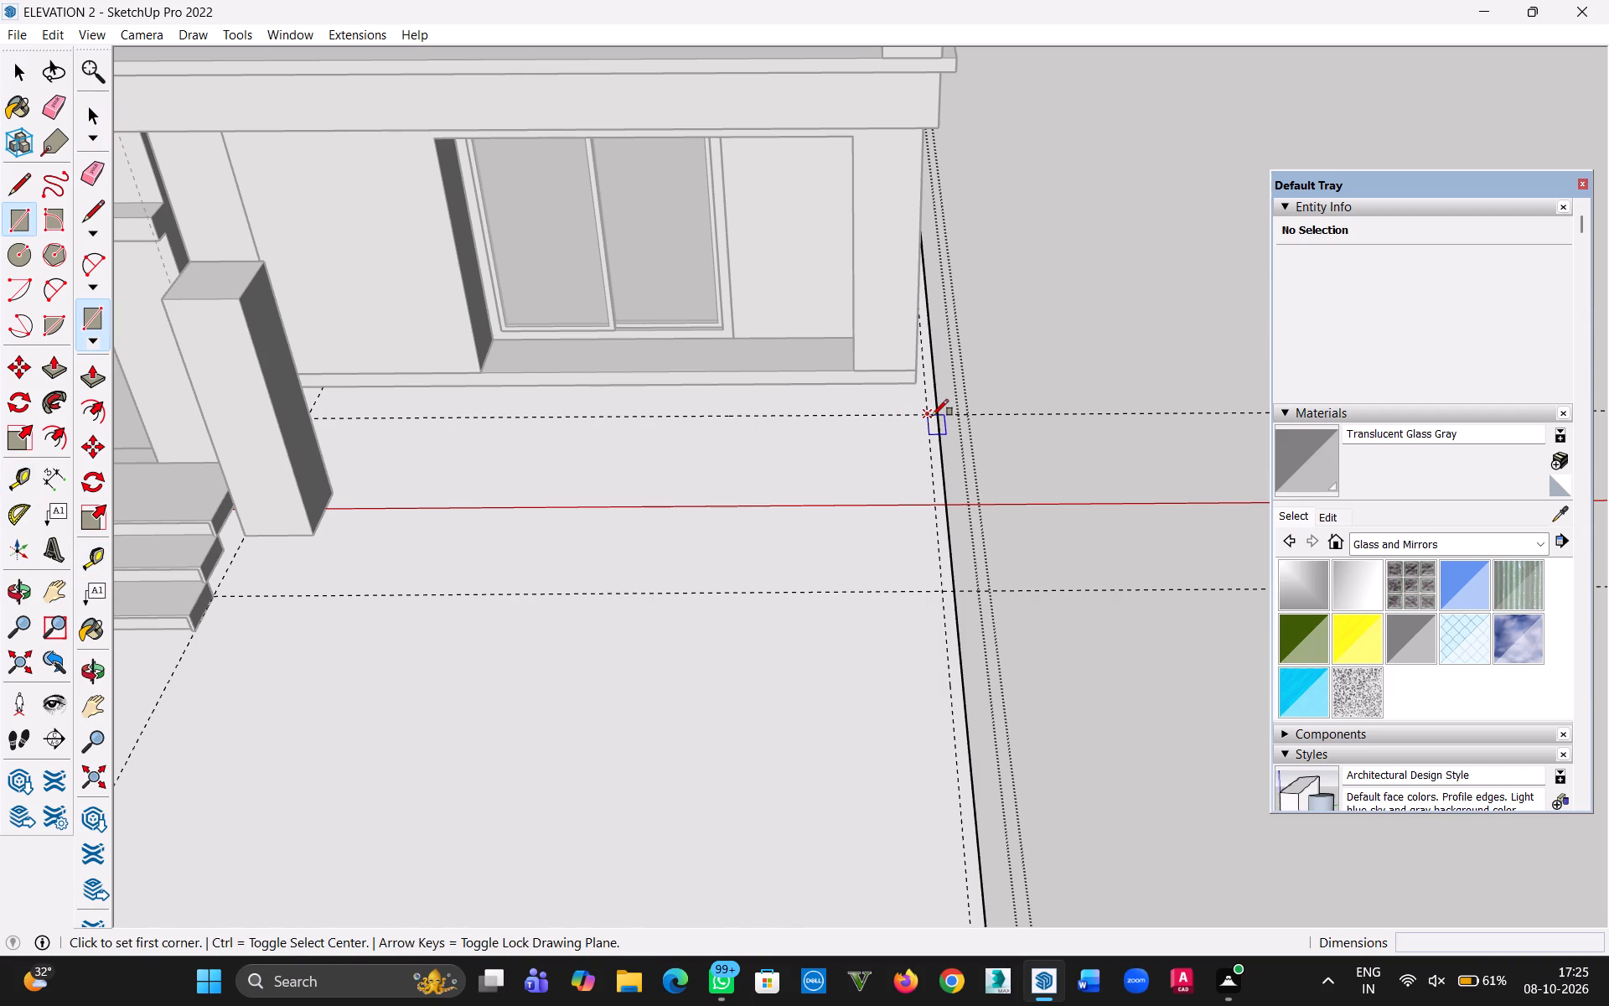
pyautogui.click(932, 416)
pyautogui.press('h')
pyautogui.moveTo(990, 729); pyautogui.dragTo(927, 421)
pyautogui.press('Escape')
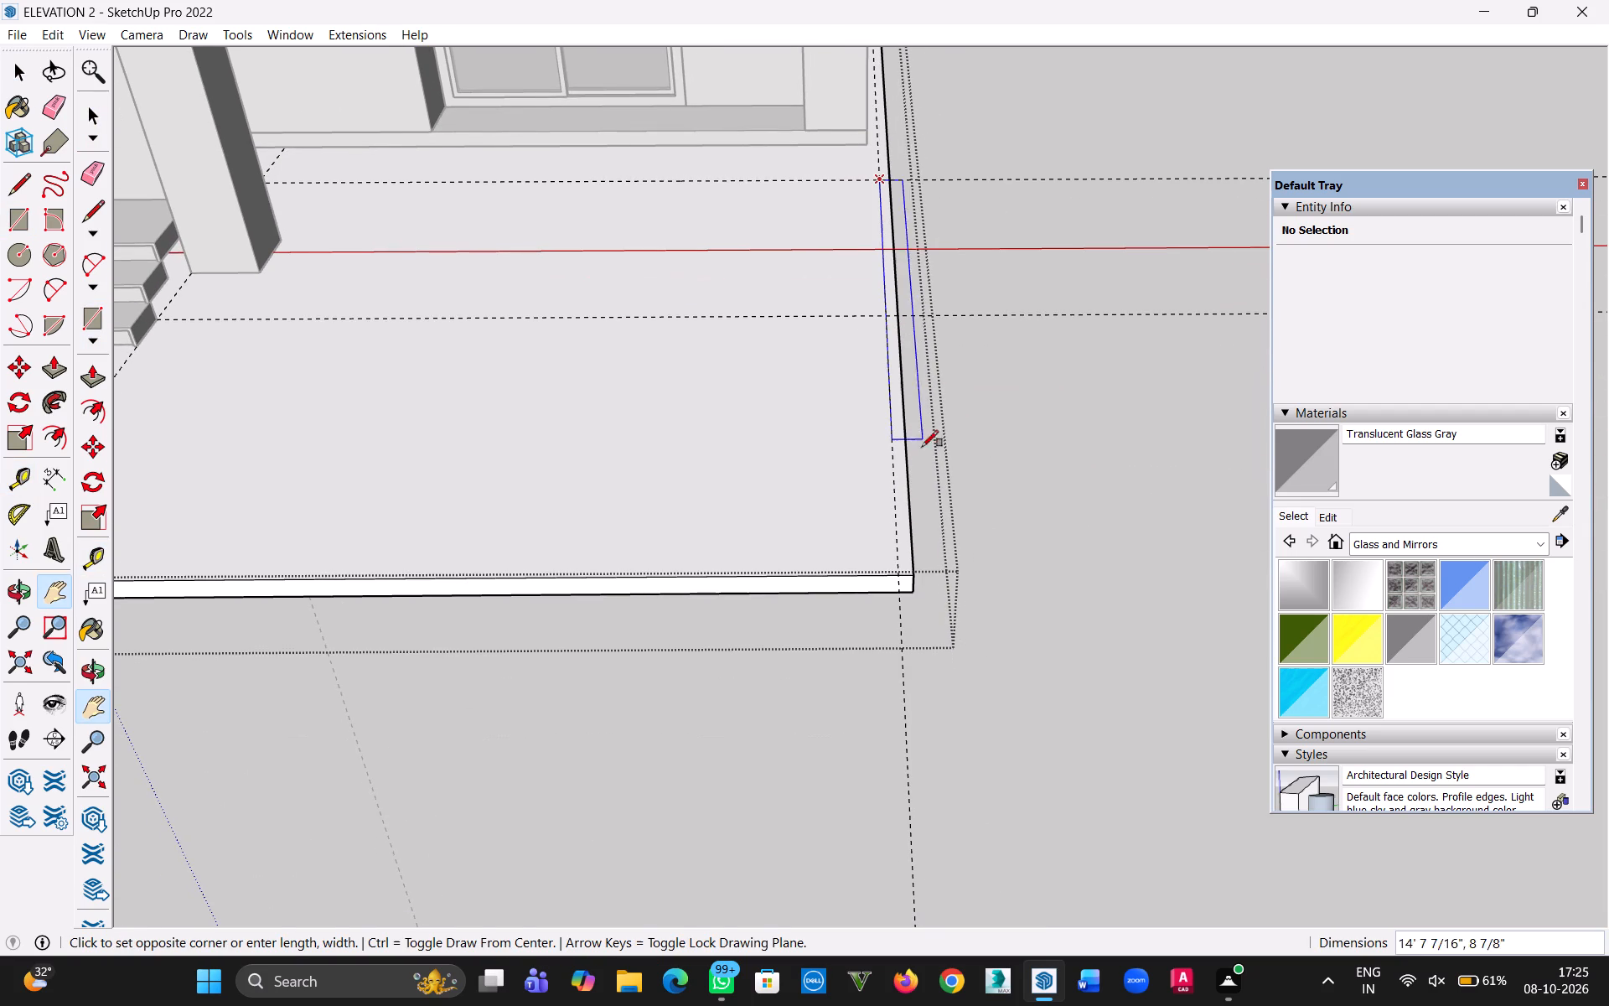
pyautogui.click(911, 578)
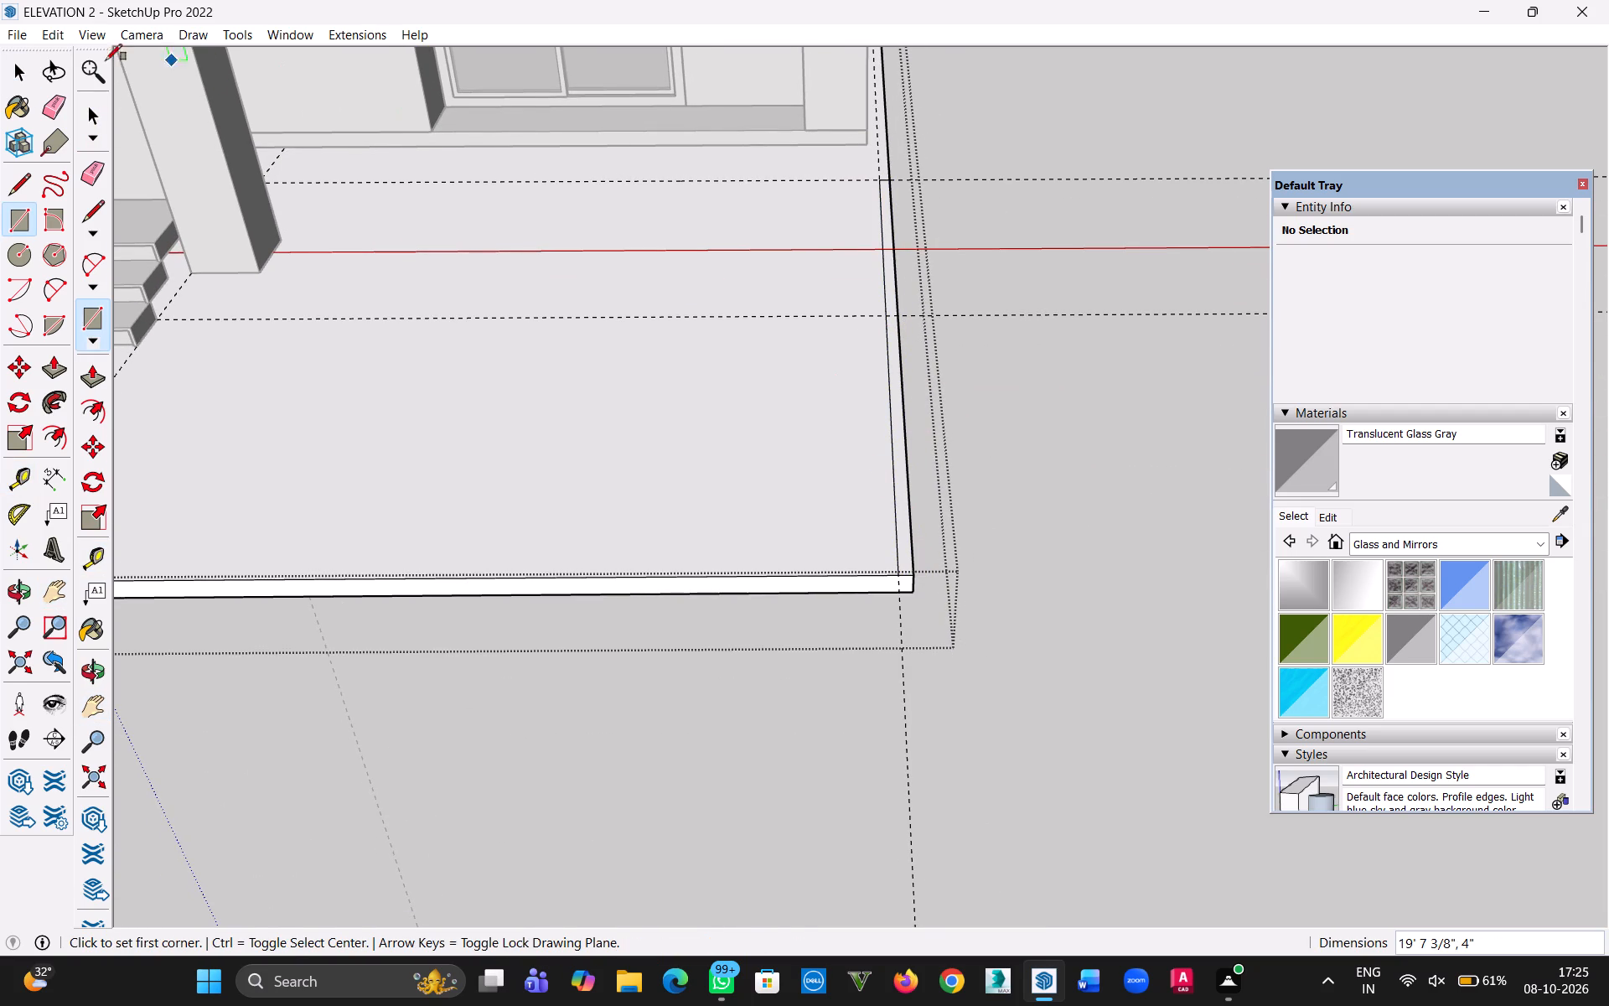
pyautogui.click(2, 80)
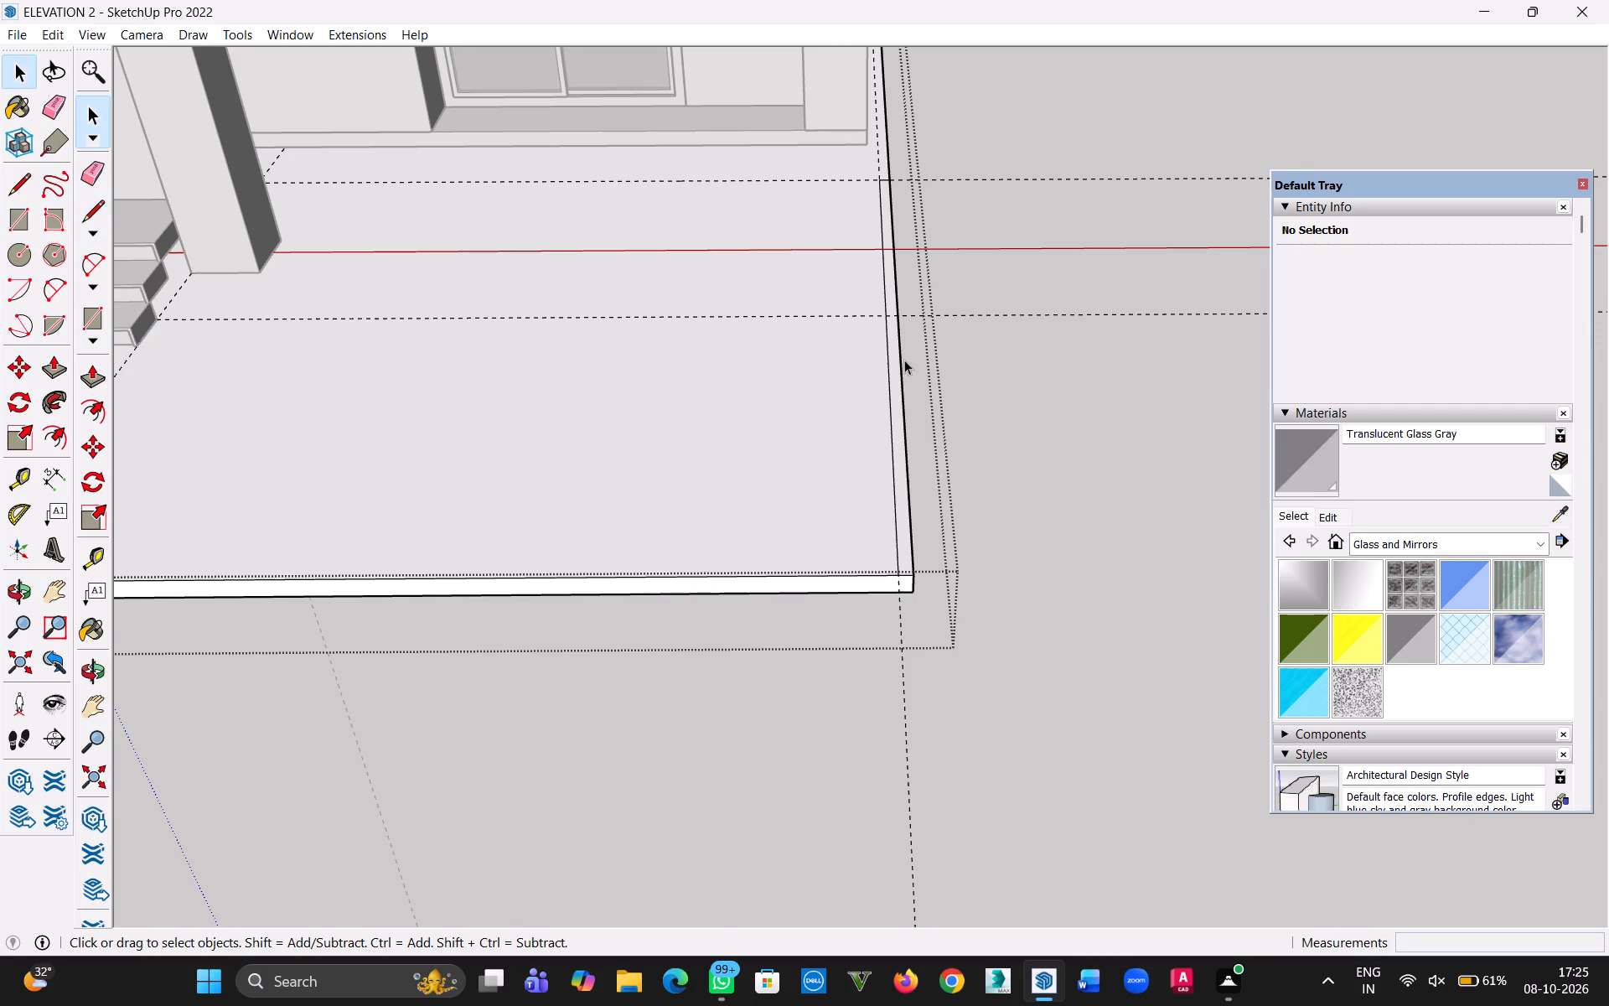
# Extrude the 4" wide strip along the slab's side edge upward into a boundary wall.
pyautogui.scroll(2, 906, 402)
pyautogui.press('p')
pyautogui.click(895, 410)
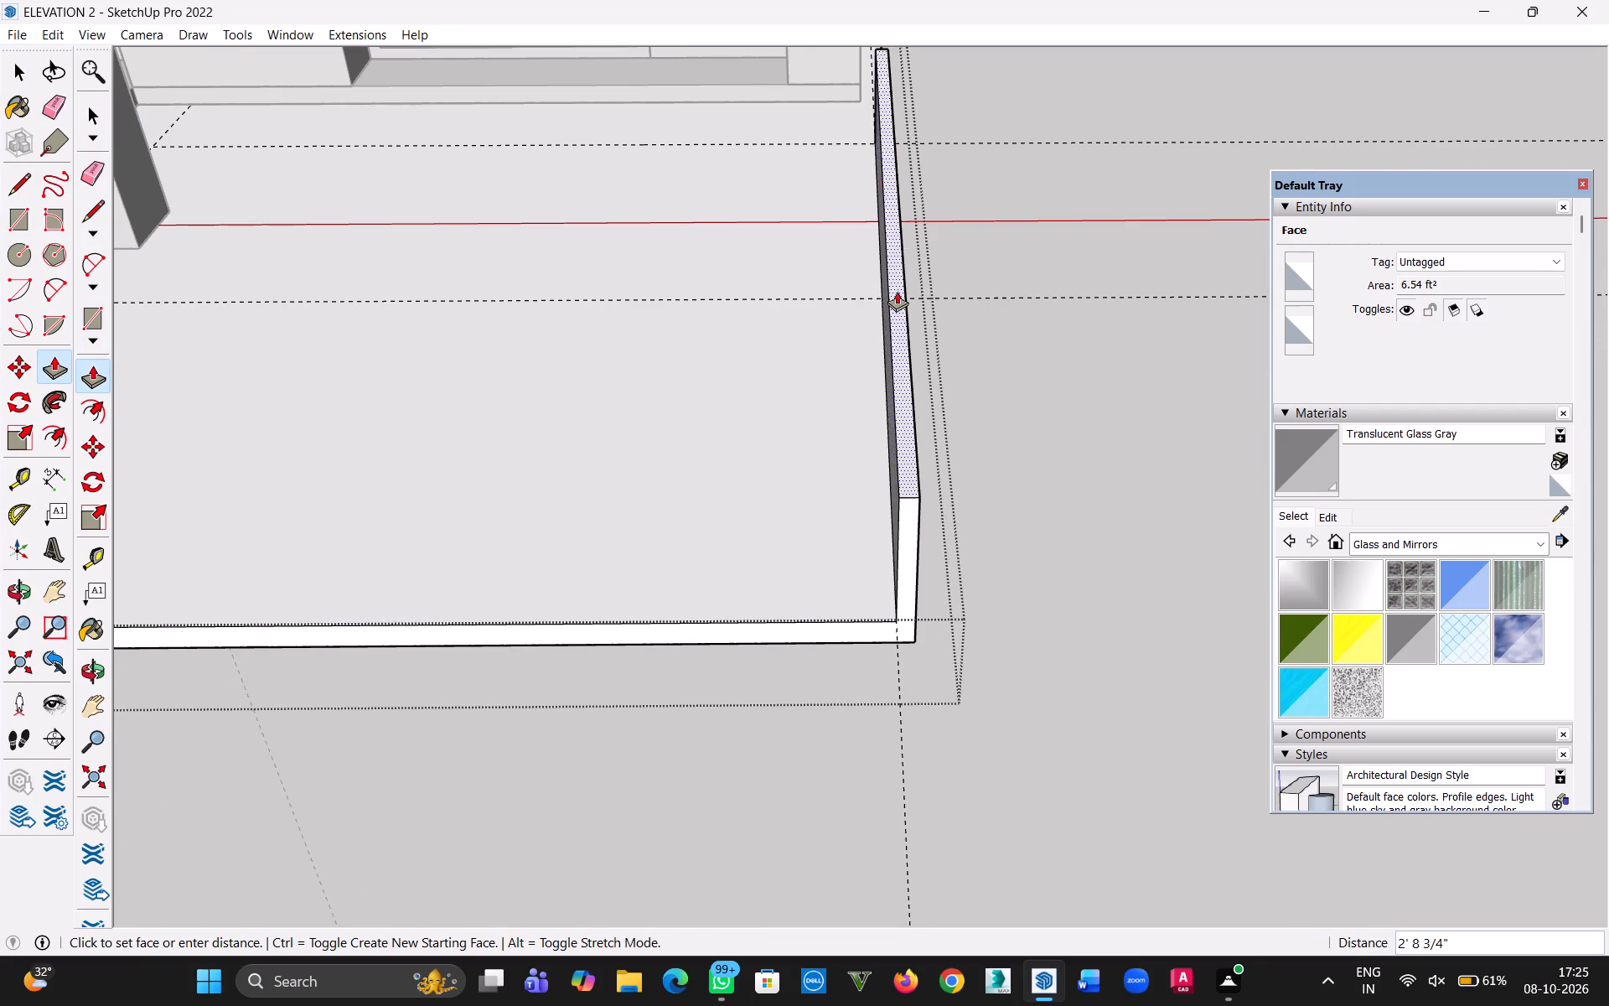
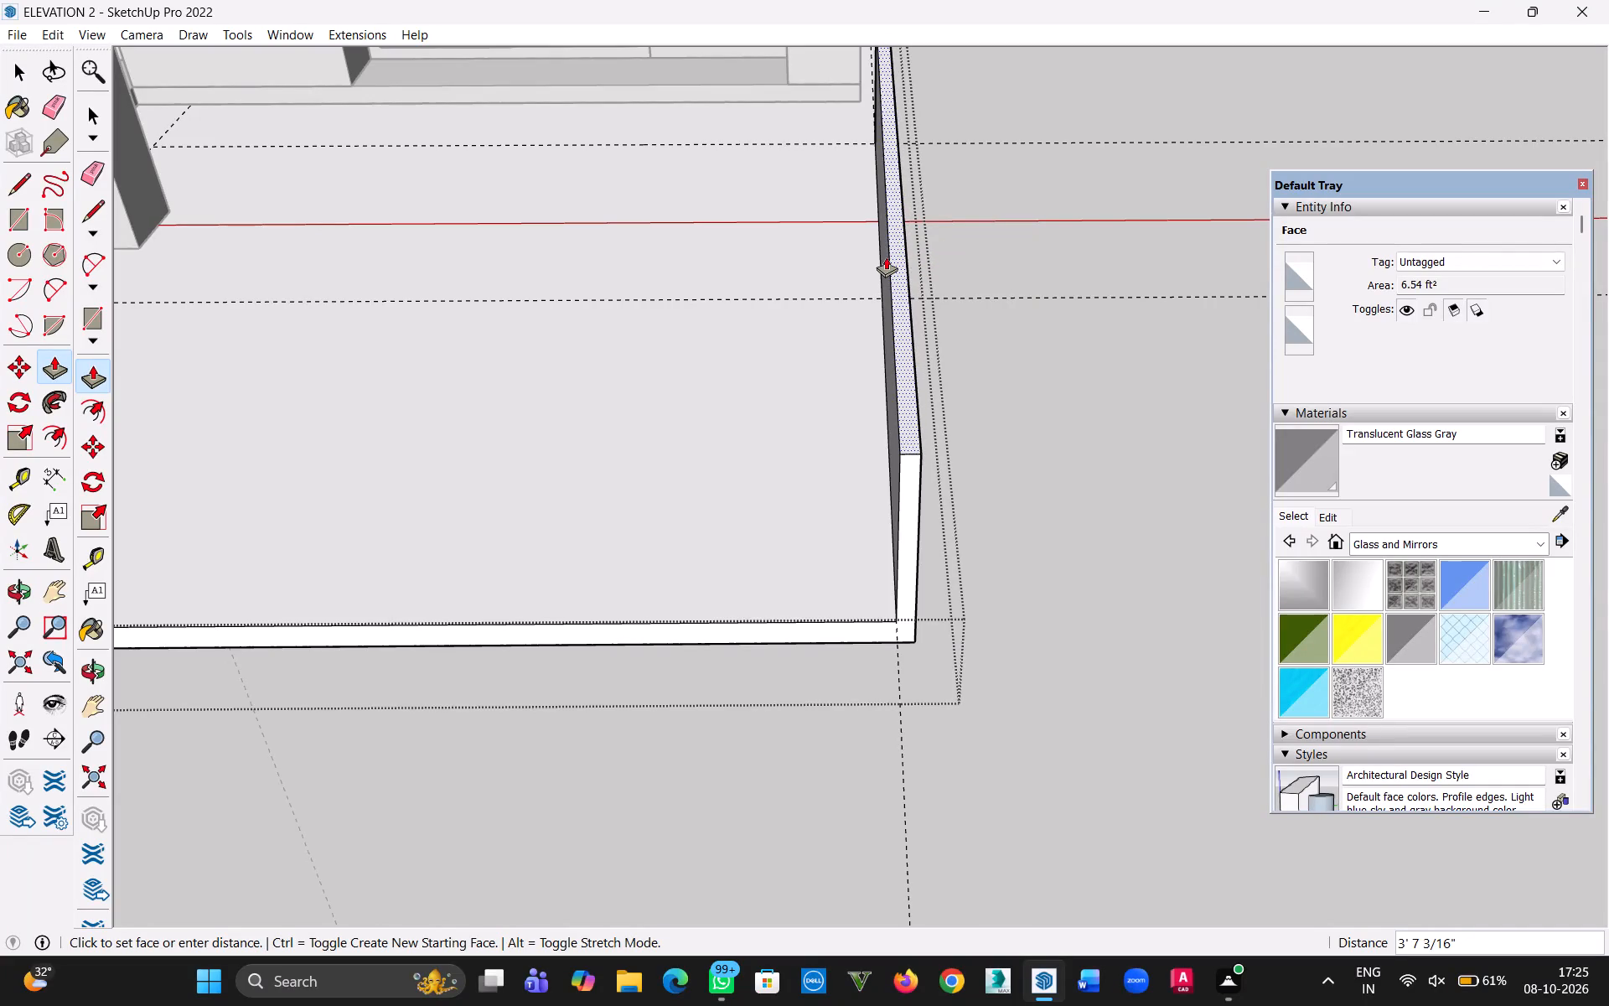
# Set the extruded boundary wall's height along the slab's side edge to 4' 6" and leave the slab group.
pyautogui.moveTo(848, 274); pyautogui.dragTo(864, 185, button='middle')
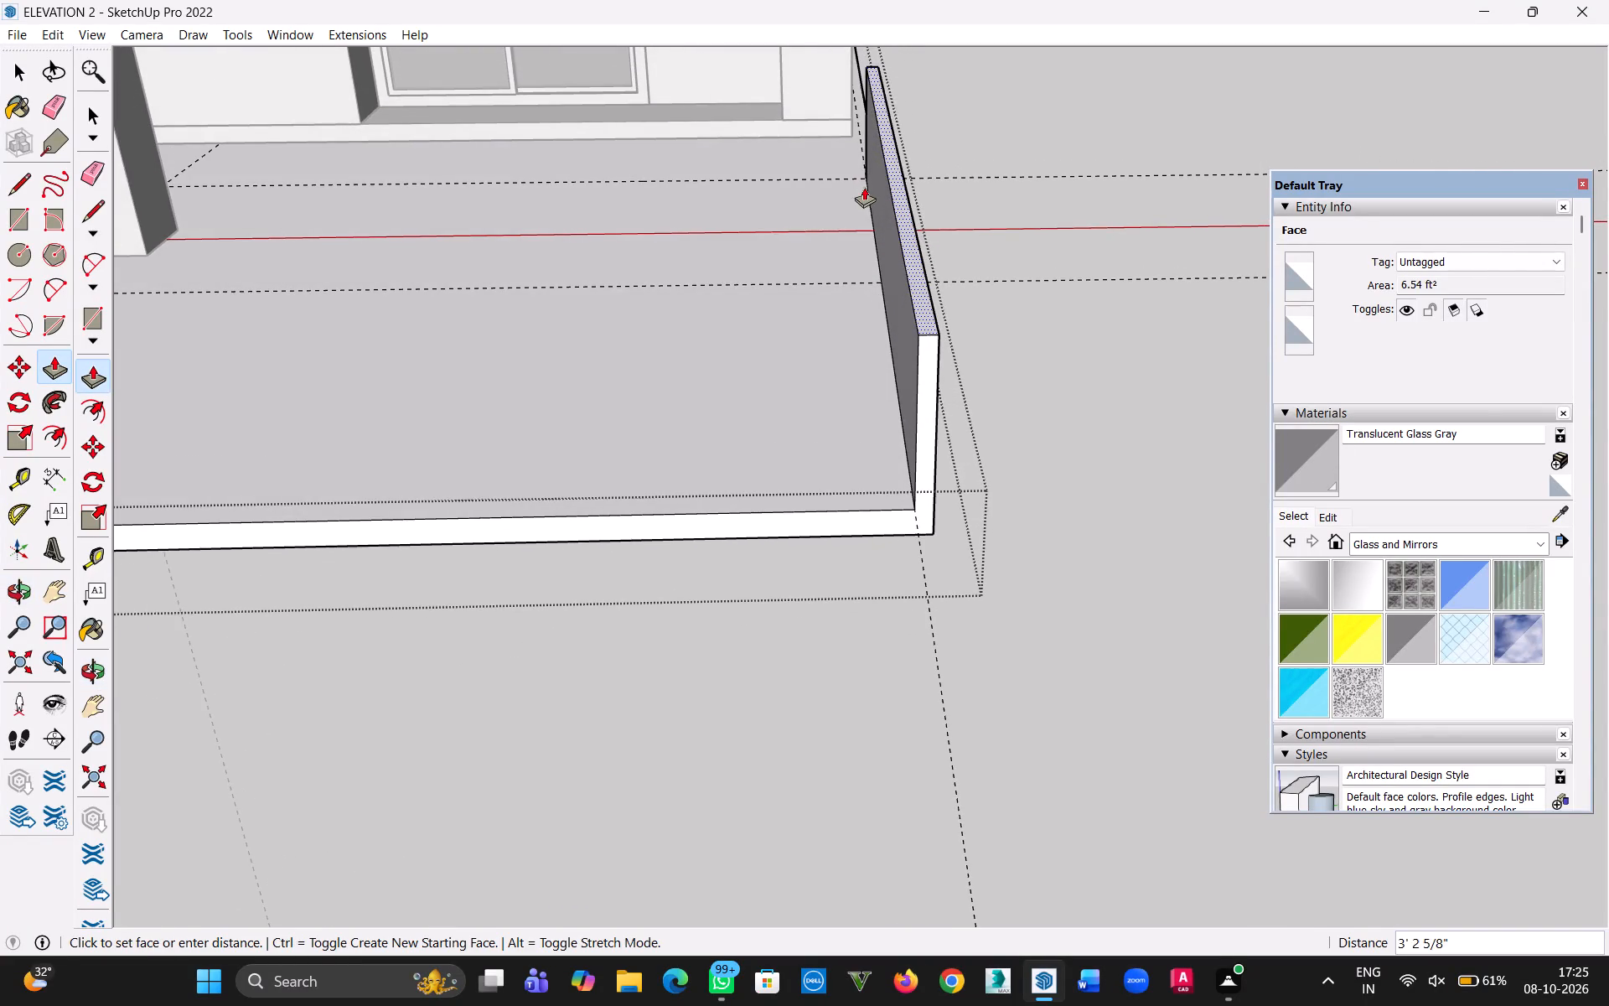
pyautogui.scroll(-5, 864, 189)
pyautogui.moveTo(855, 206); pyautogui.dragTo(883, 134, button='middle')
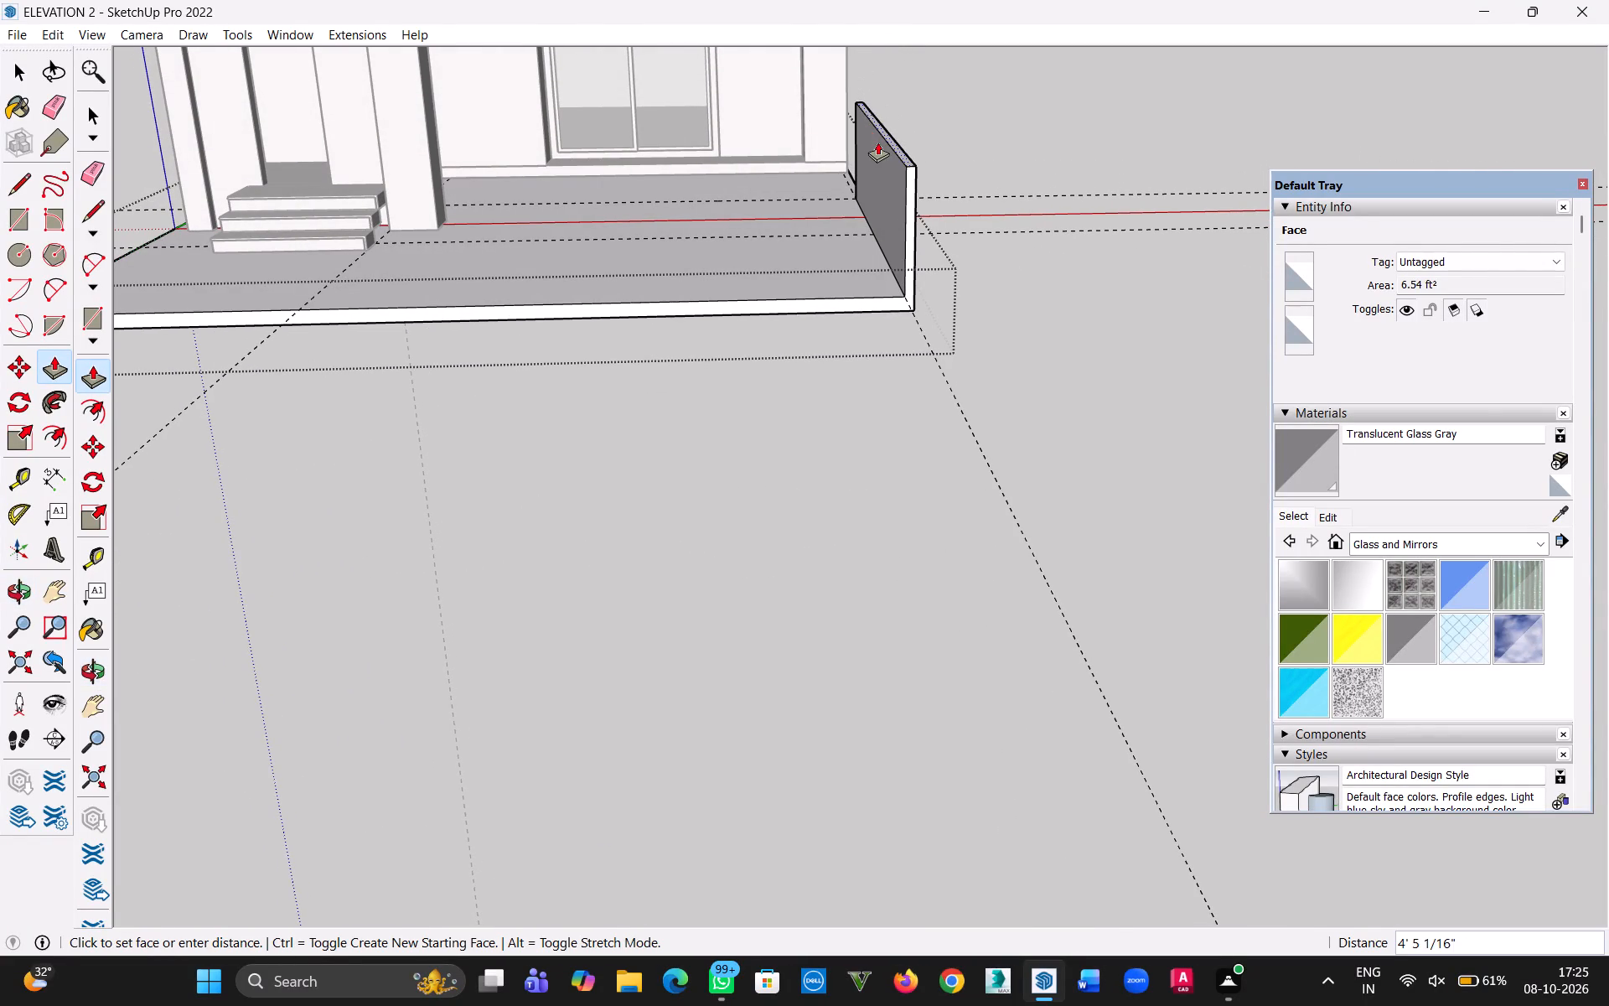
pyautogui.press('4')
pyautogui.write("'5")
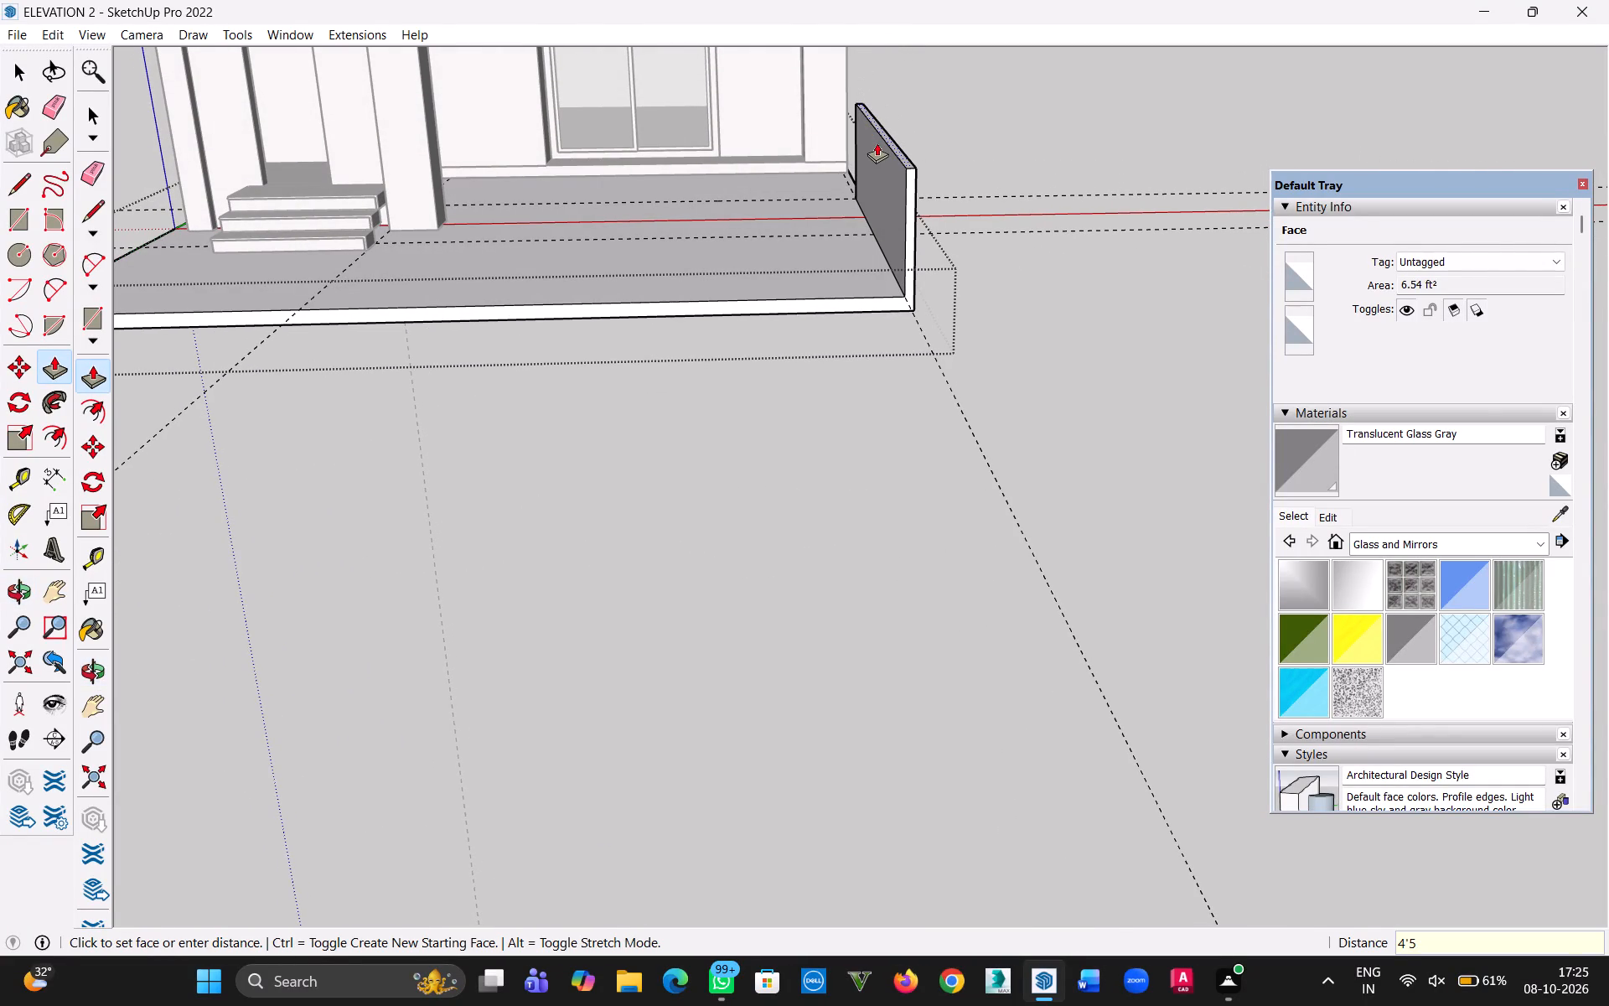
pyautogui.press('BackSpace')
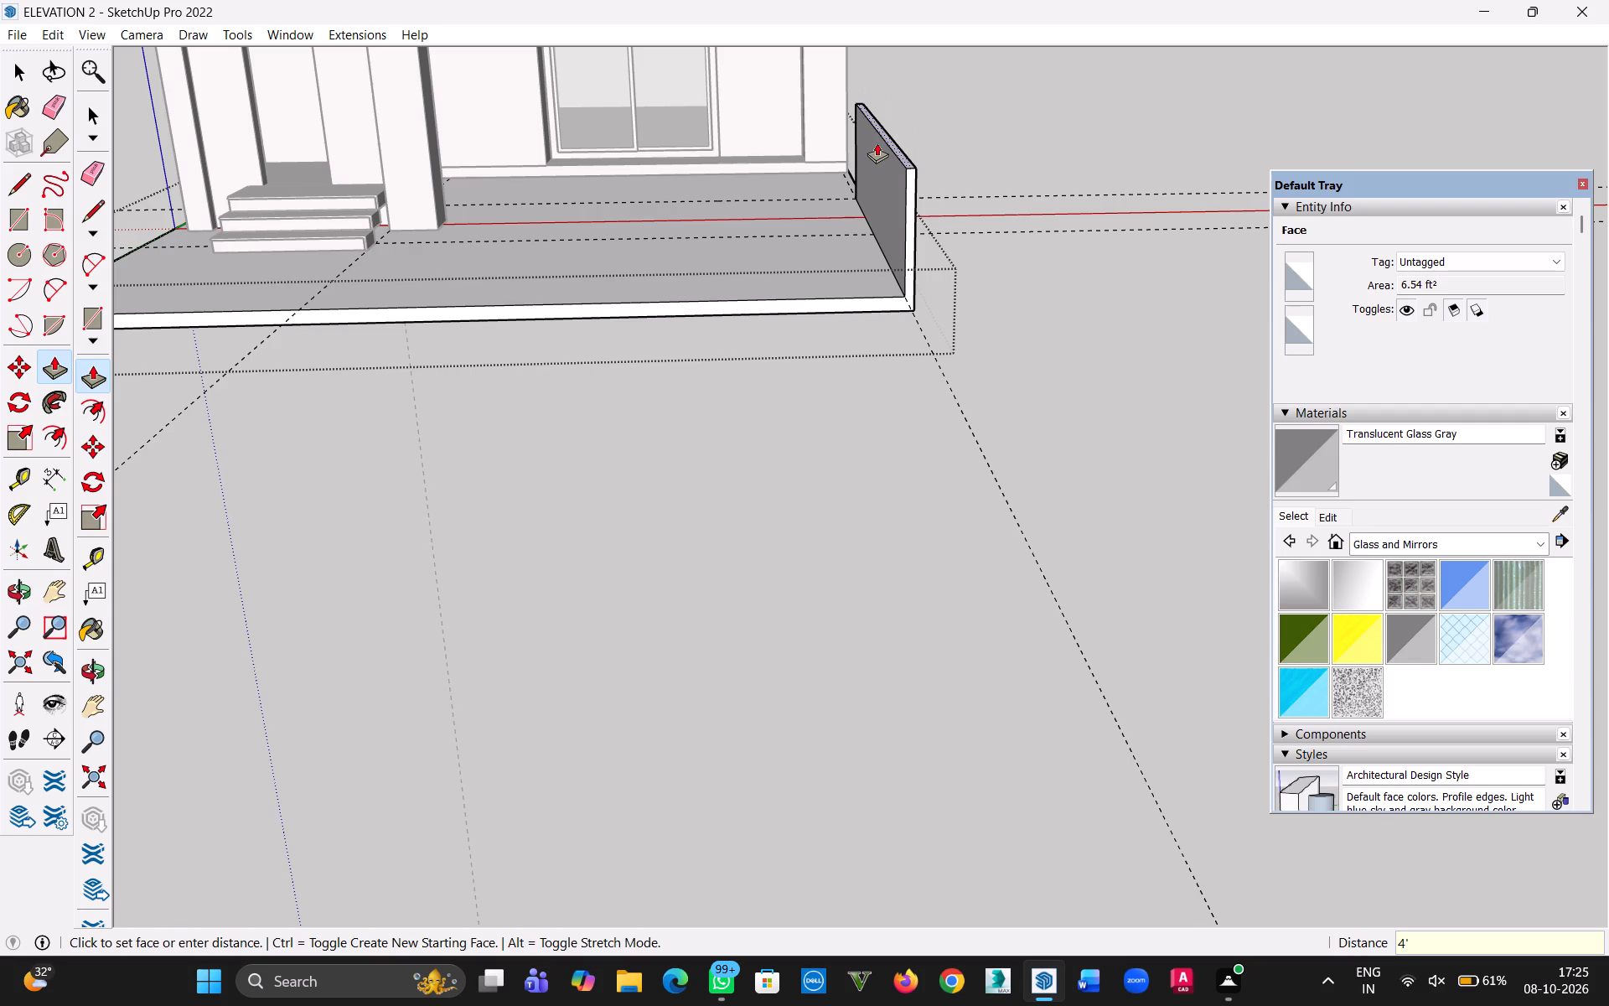
pyautogui.write('6"')
pyautogui.press('Return')
pyautogui.rightClick(860, 163)
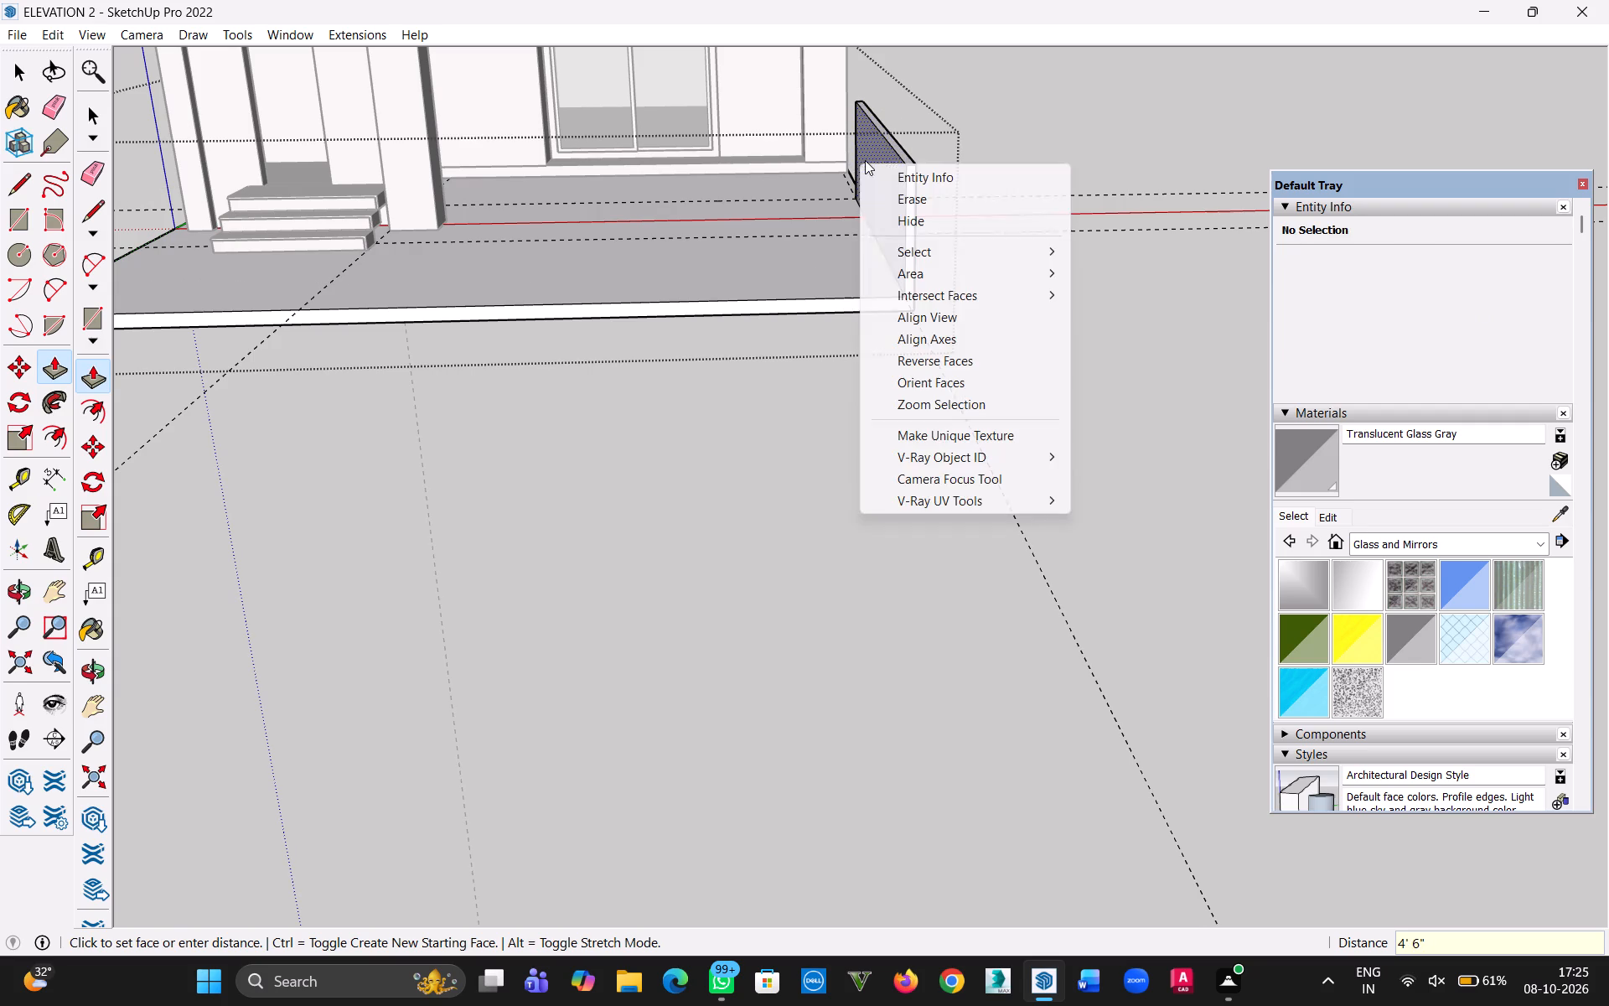
pyautogui.click(752, 402)
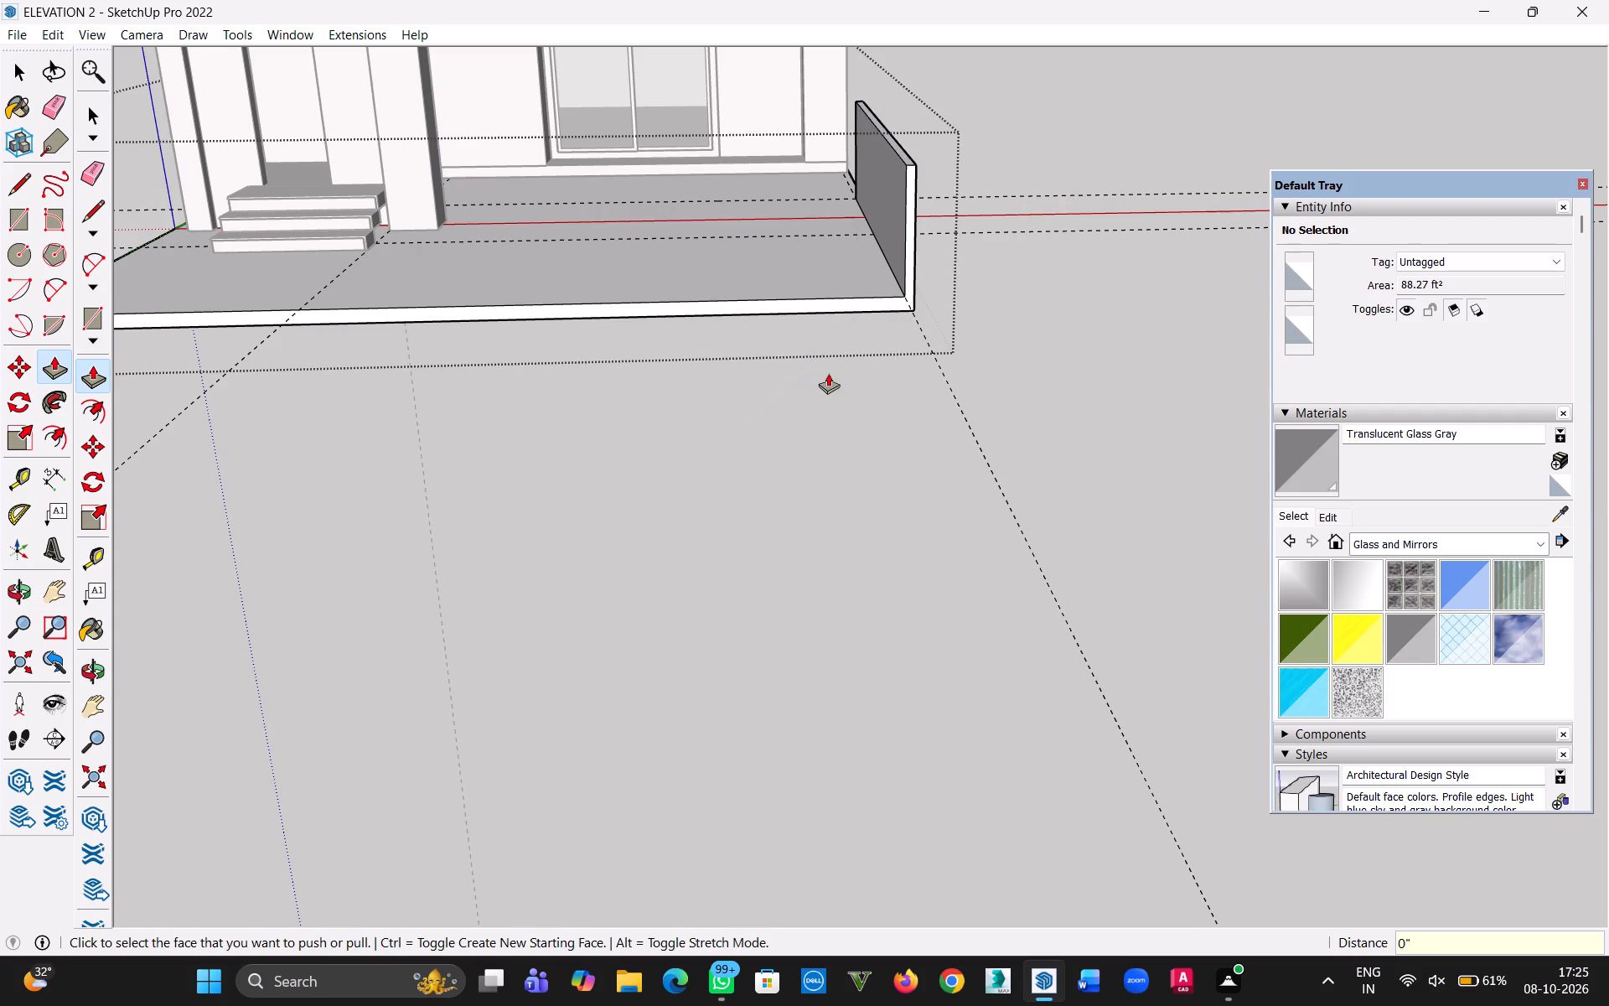
pyautogui.moveTo(804, 484); pyautogui.dragTo(819, 424, button='middle')
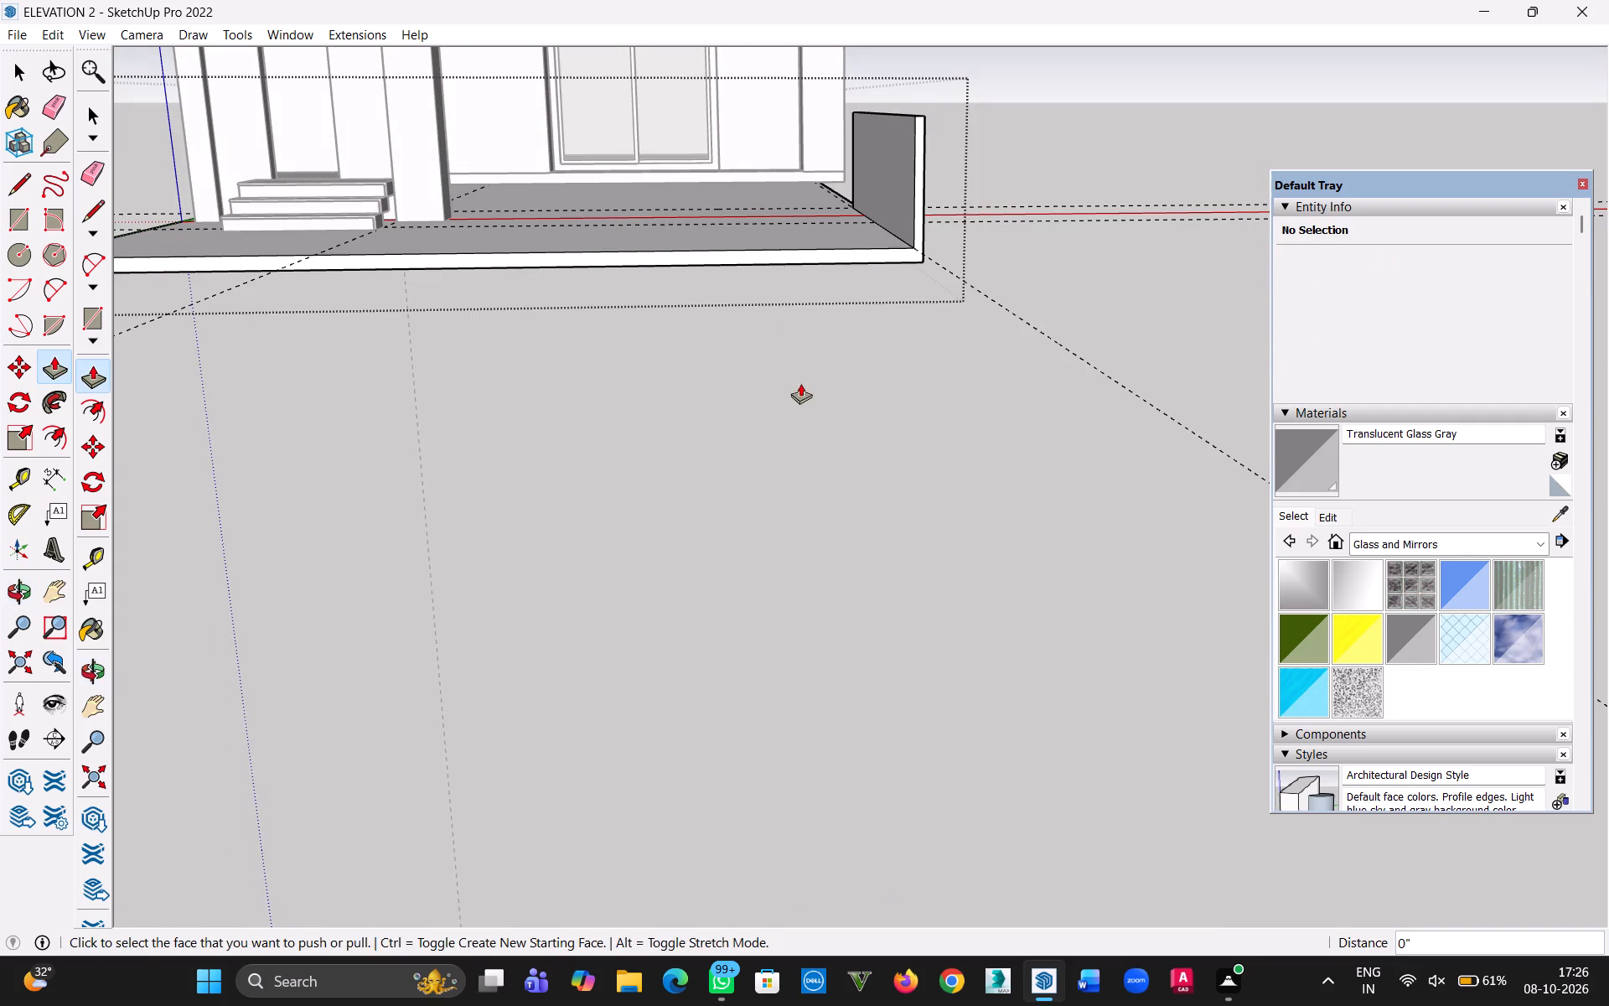
pyautogui.press('h')
pyautogui.moveTo(774, 315); pyautogui.dragTo(865, 805)
pyautogui.moveTo(826, 595); pyautogui.dragTo(814, 459, button='middle')
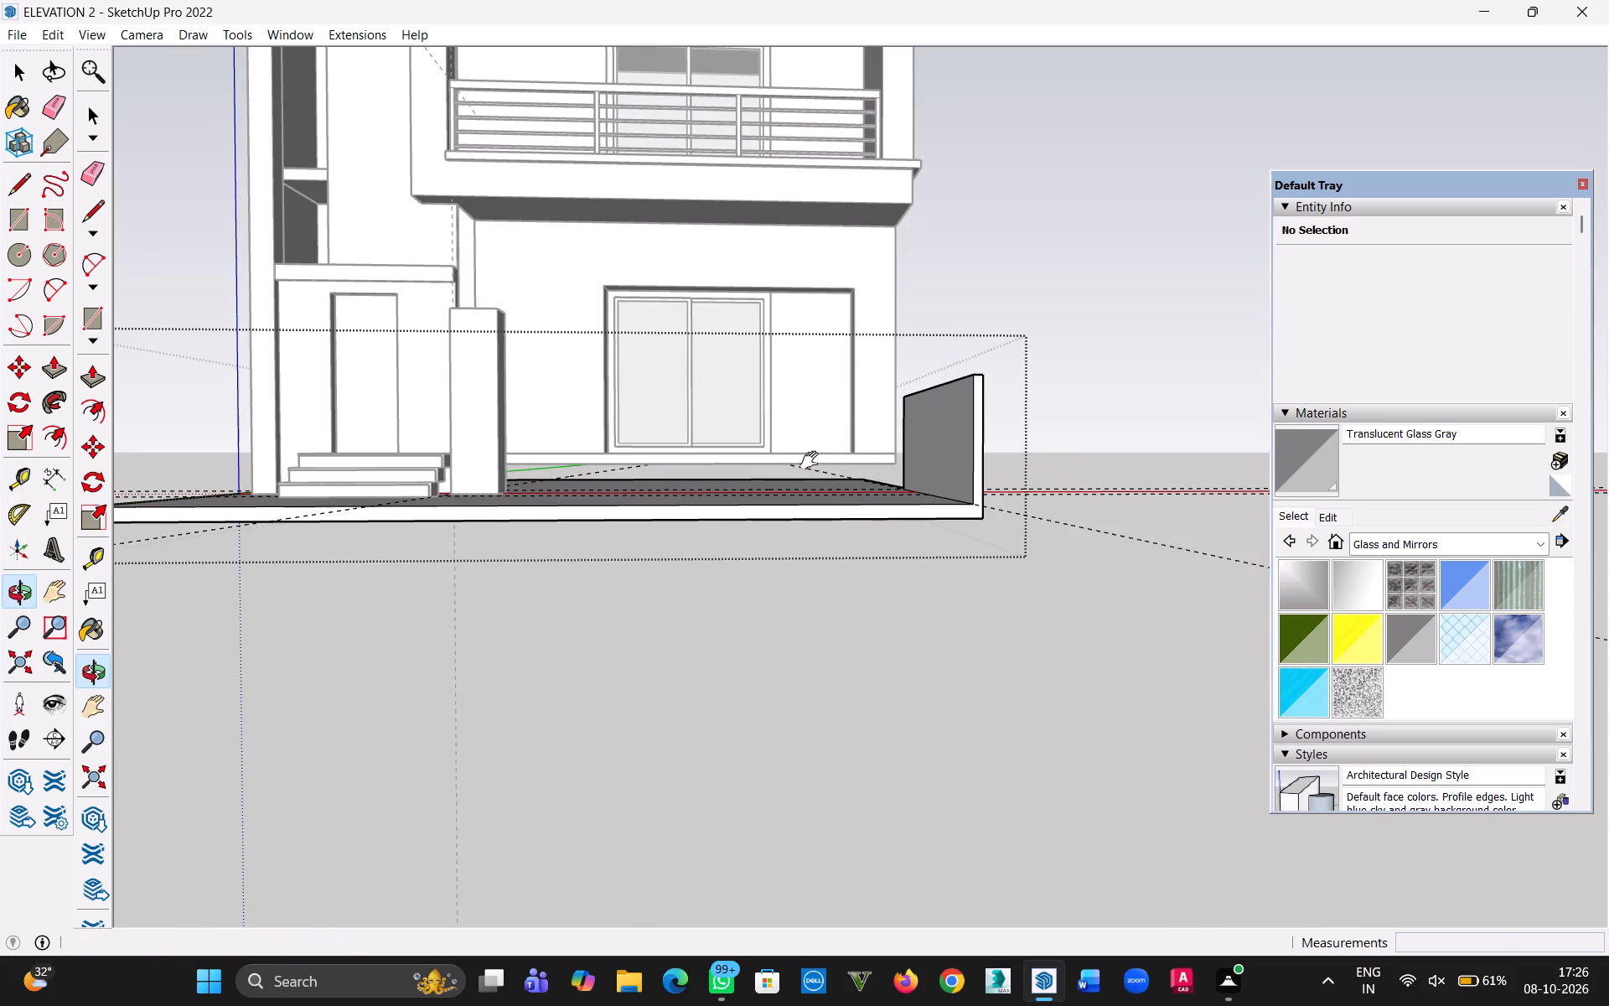
pyautogui.click(21, 70)
pyautogui.click(647, 743)
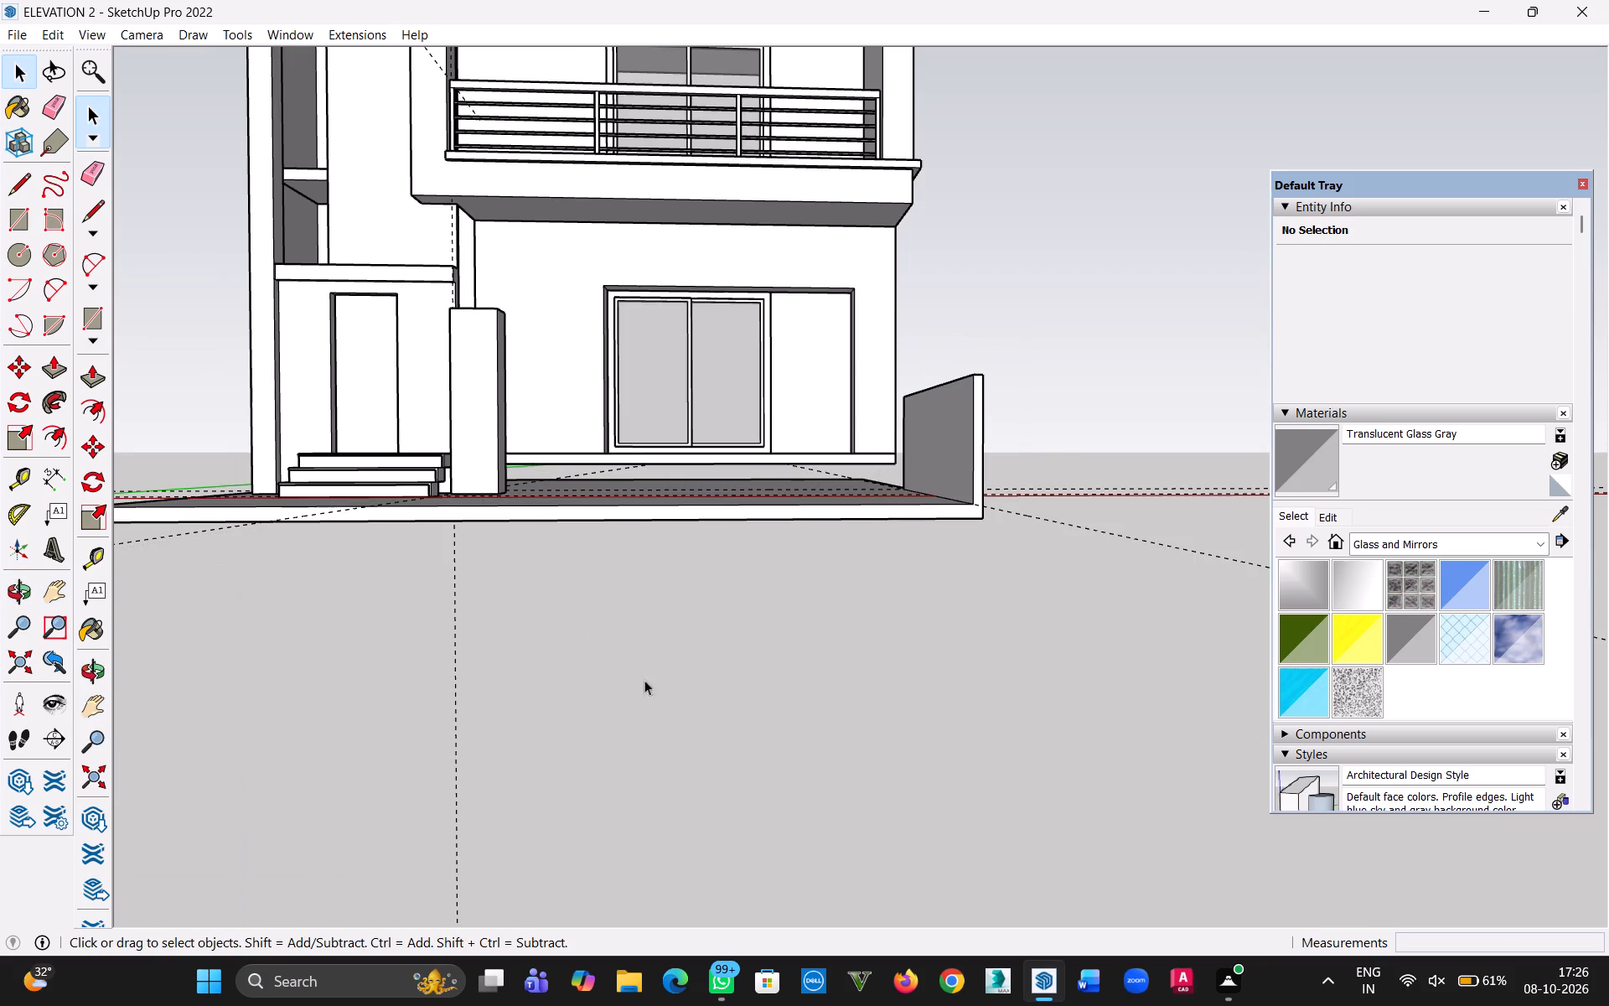
# Make the whole entrance pillar beside the steps into a group.
pyautogui.moveTo(655, 553); pyautogui.dragTo(602, 781, button='middle')
pyautogui.scroll(3, 534, 625)
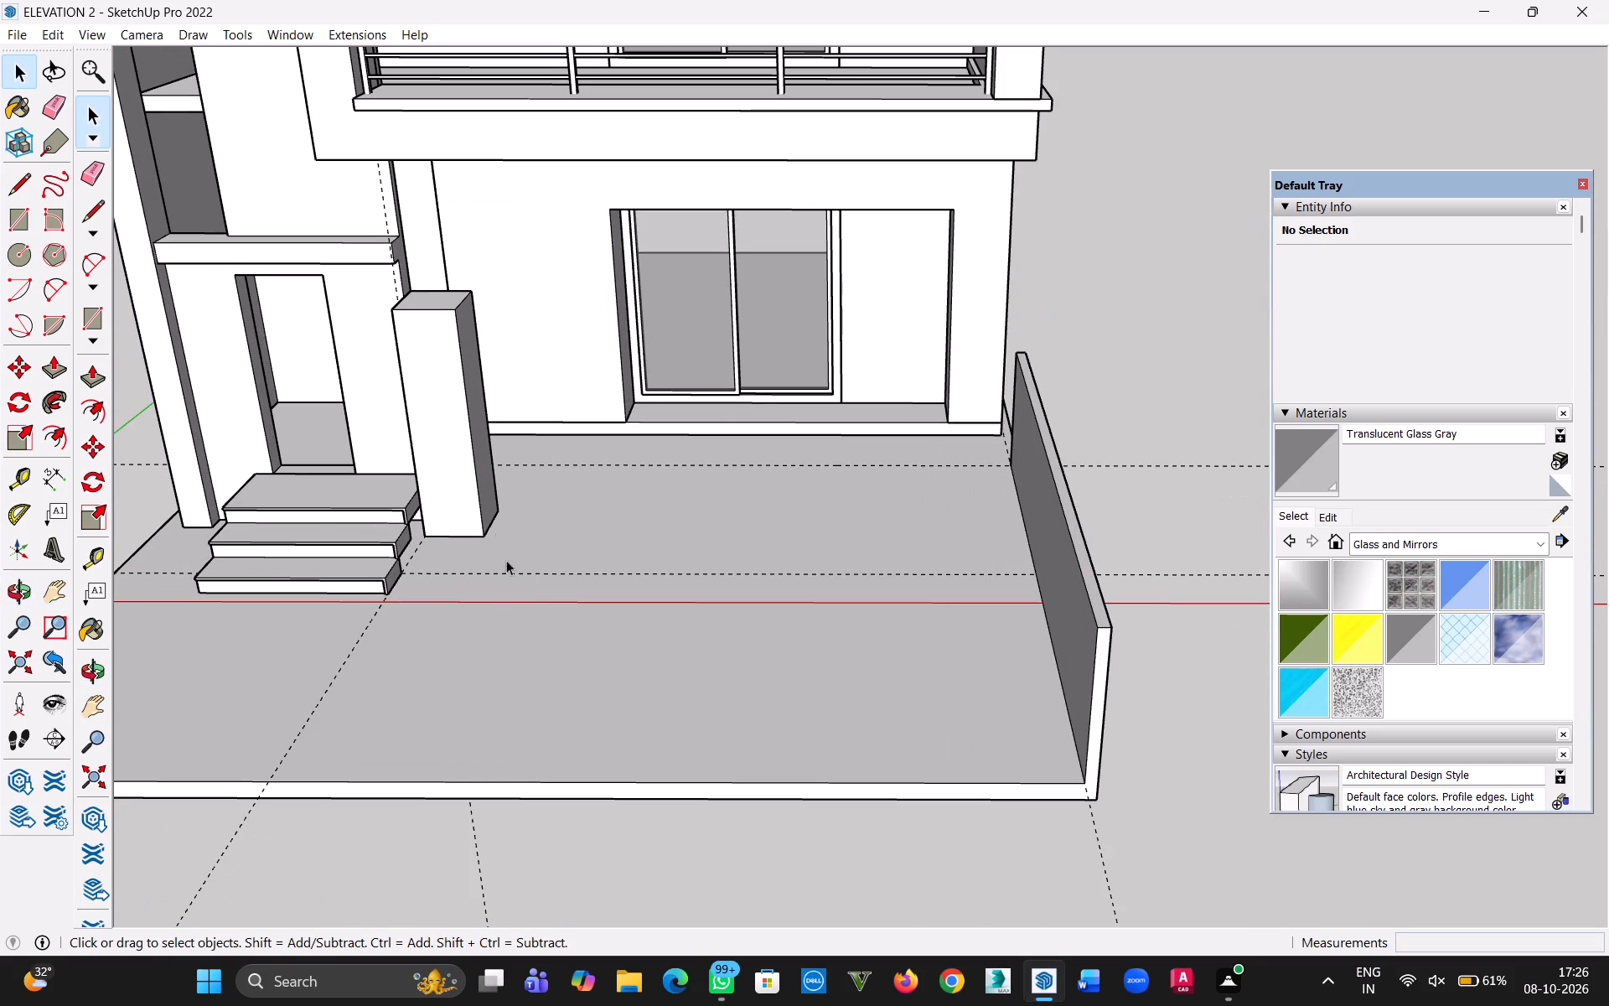
pyautogui.click(457, 463)
pyautogui.moveTo(613, 582); pyautogui.dragTo(609, 617, button='middle')
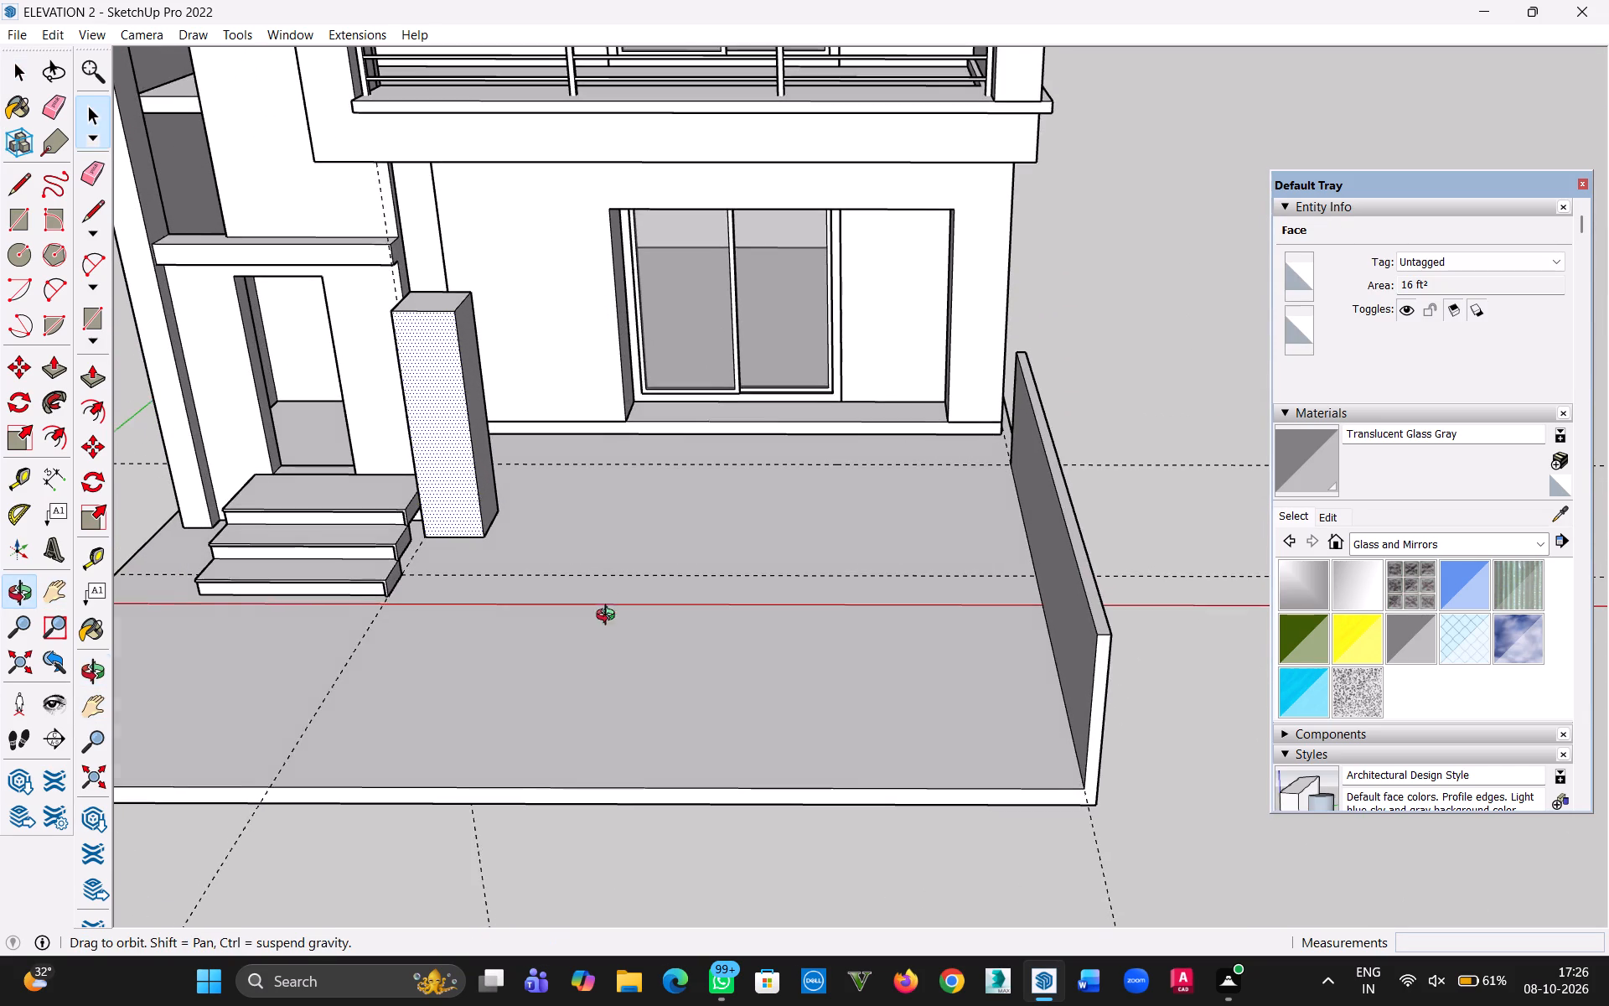
pyautogui.moveTo(609, 617); pyautogui.dragTo(619, 718, button='middle')
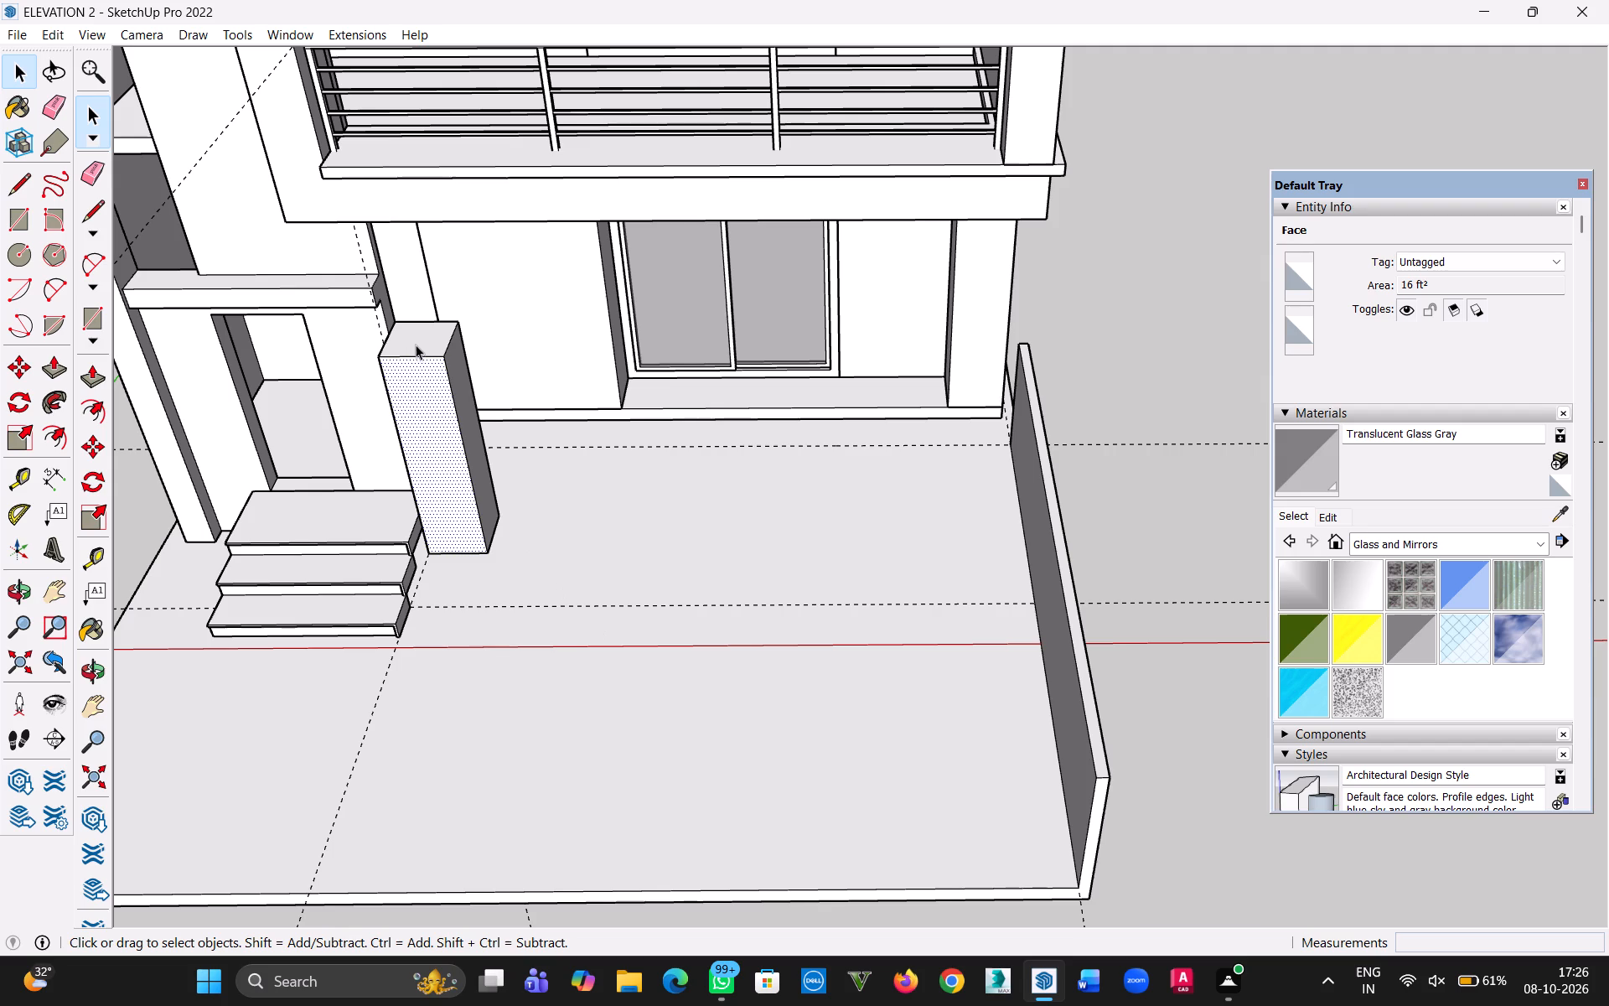
pyautogui.click(418, 347)
pyautogui.doubleClick(1175, 372)
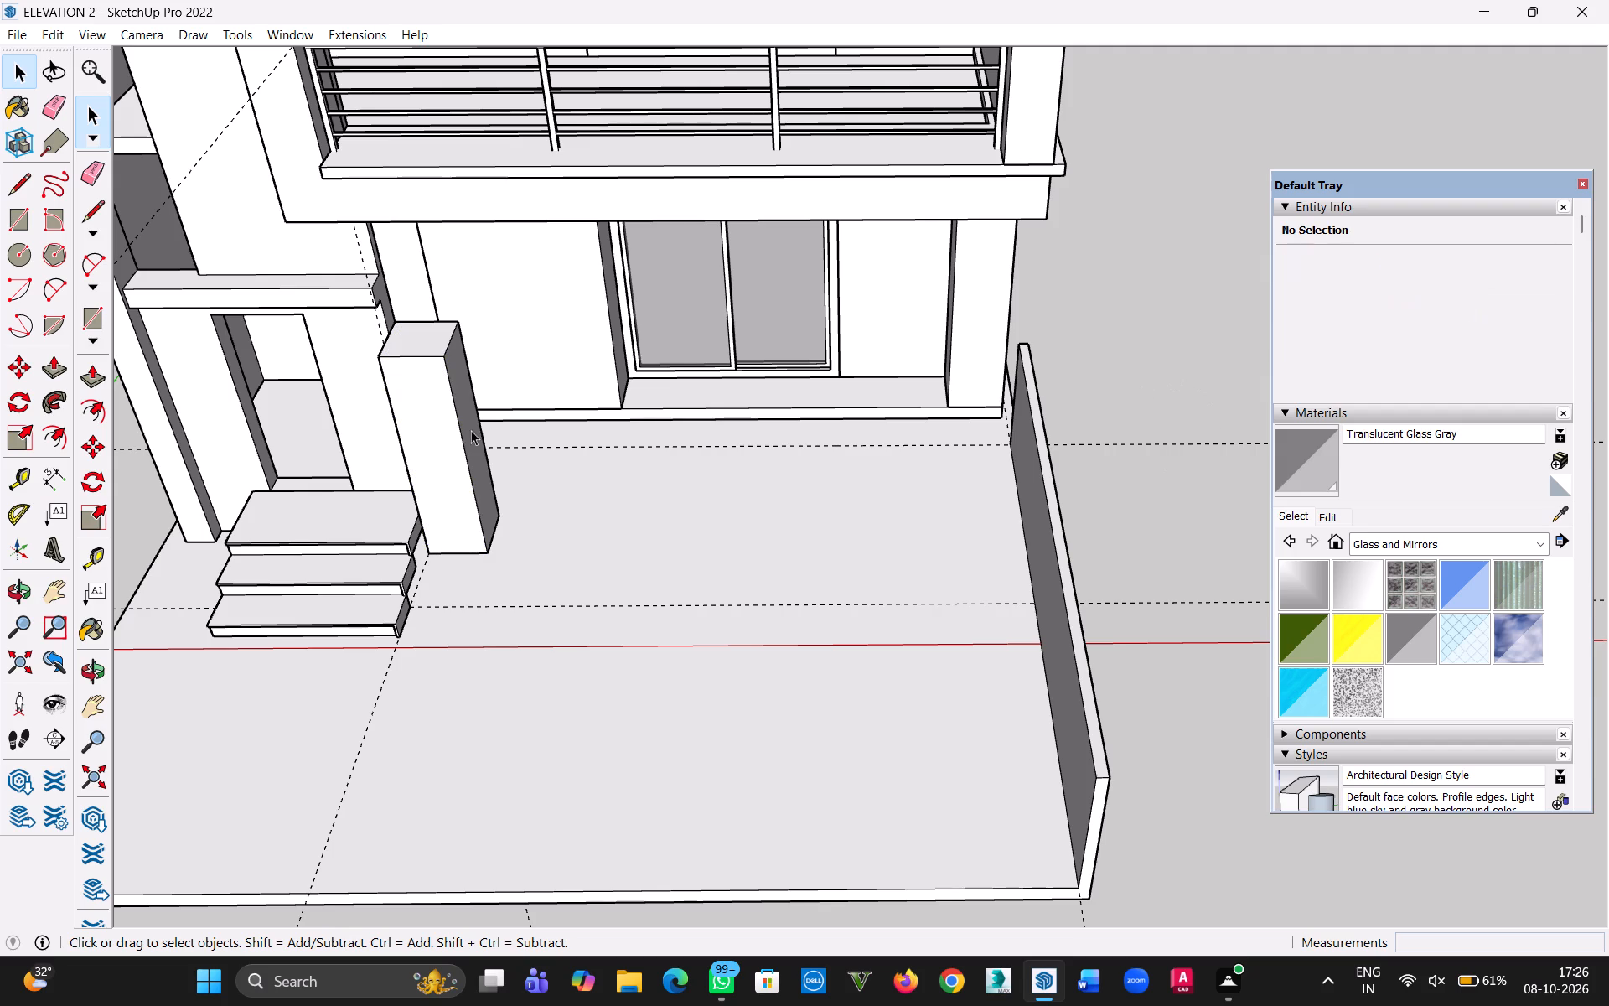
pyautogui.tripleClick(460, 432)
pyautogui.rightClick(460, 432)
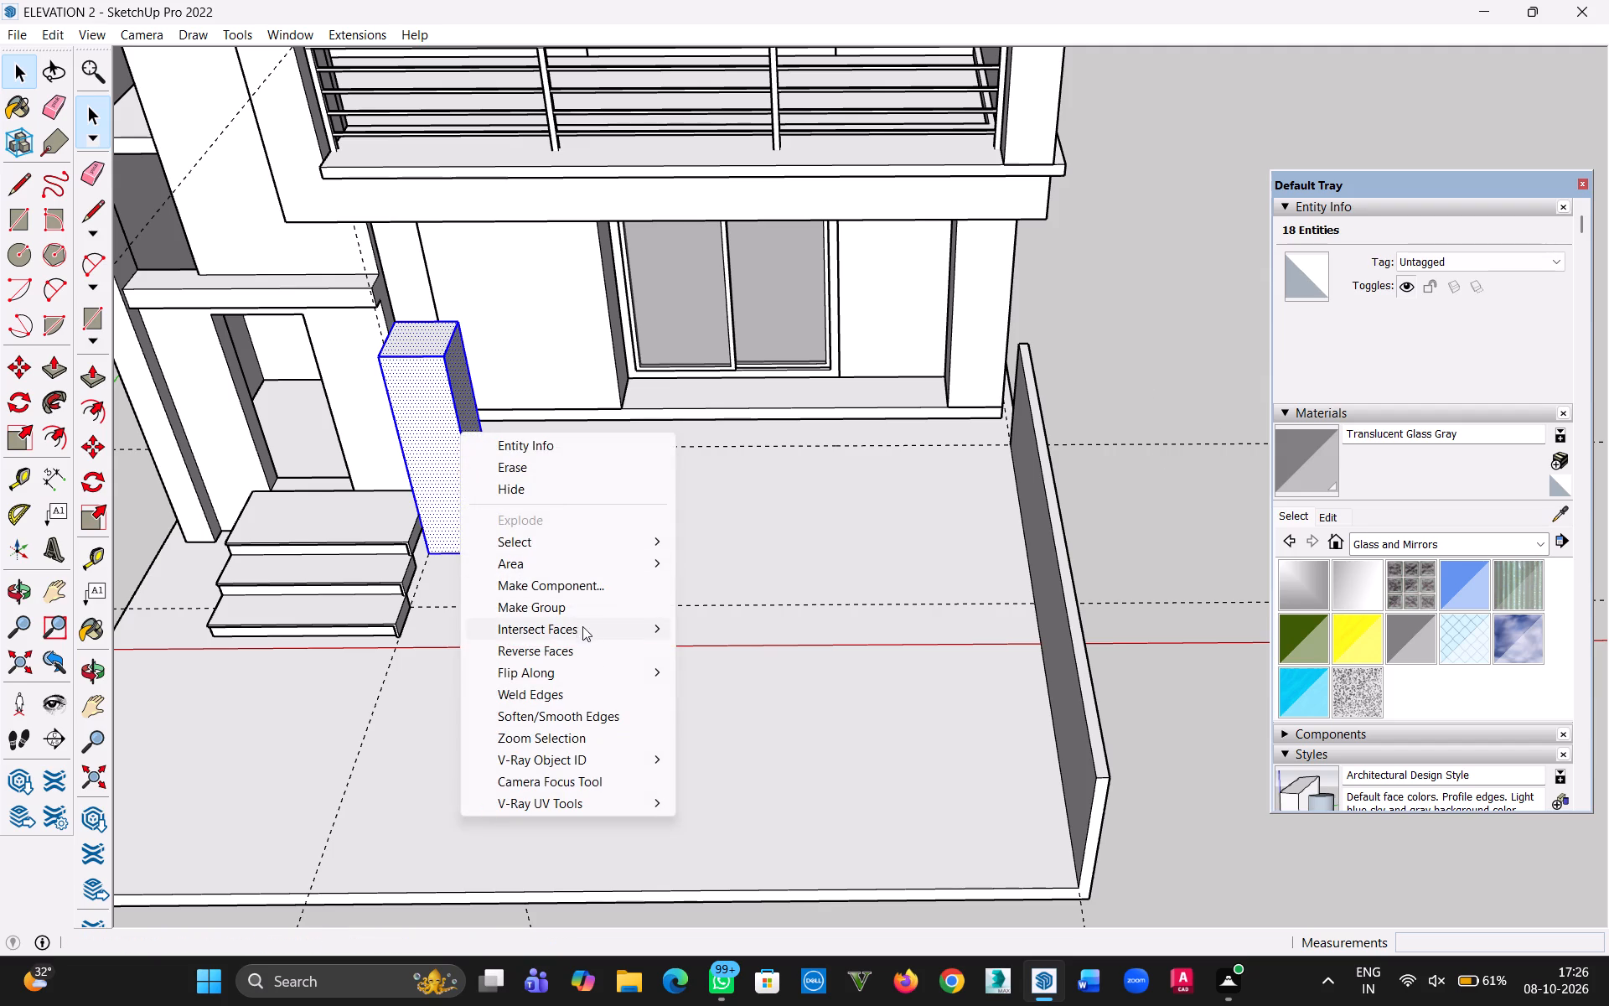
pyautogui.click(579, 606)
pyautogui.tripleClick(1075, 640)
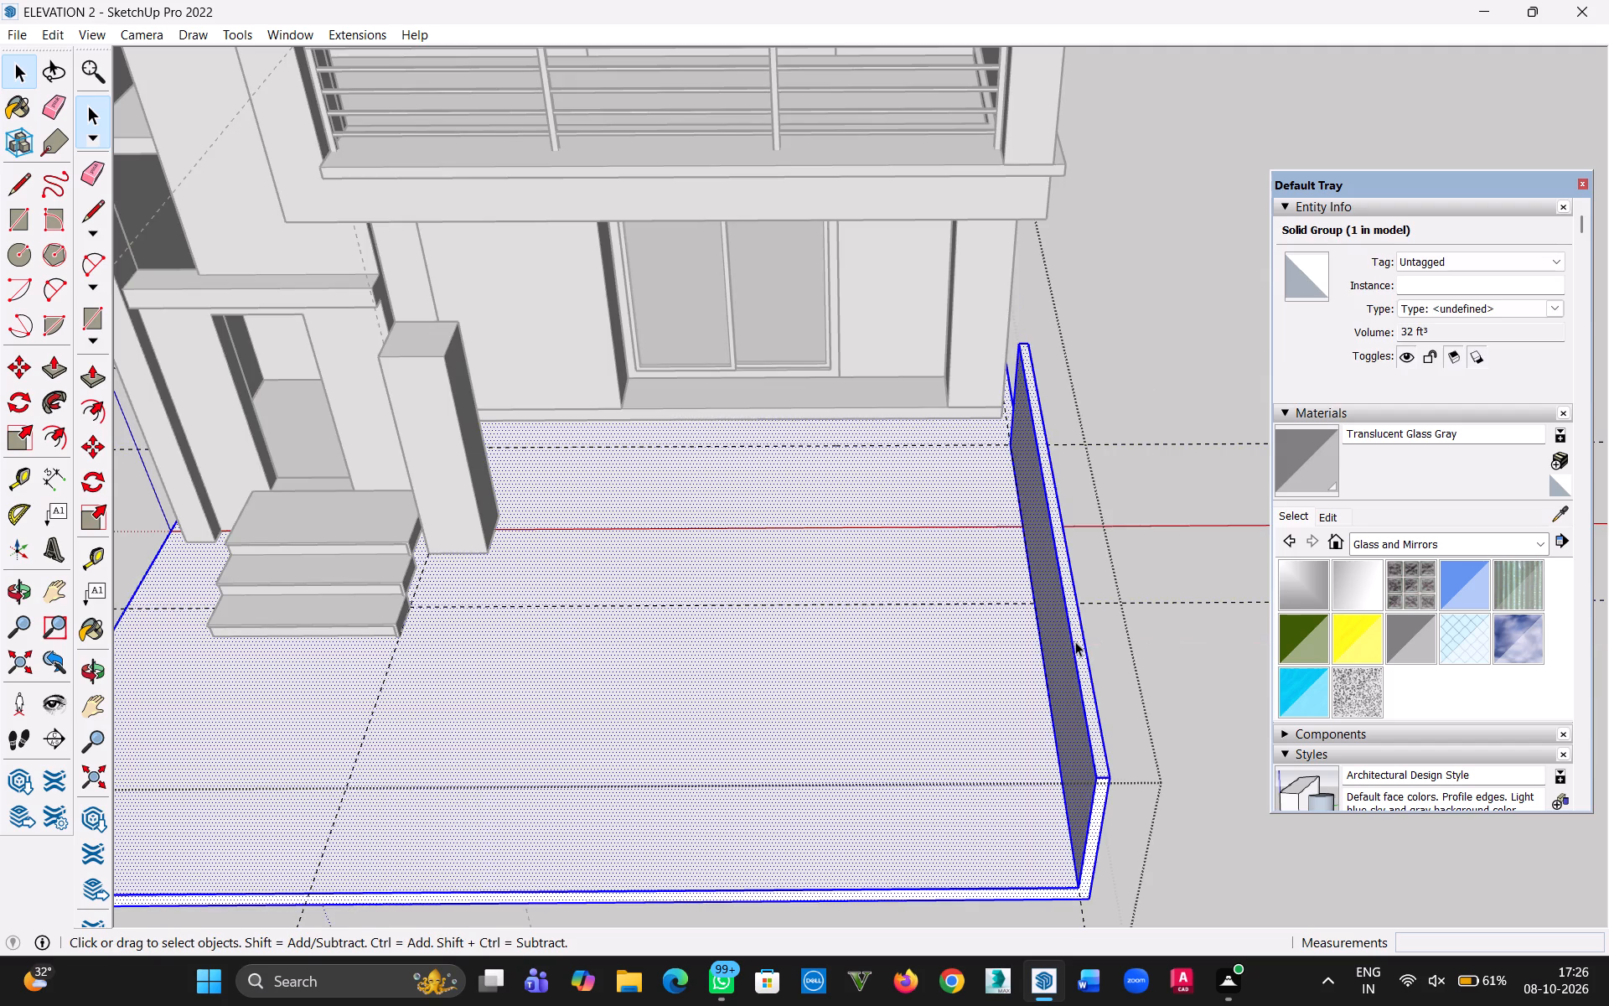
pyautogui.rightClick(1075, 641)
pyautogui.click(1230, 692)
# Copy the entrance pillar 18' 5" along the red axis so the copy stands against the boundary wall's inner face.
pyautogui.click(464, 476)
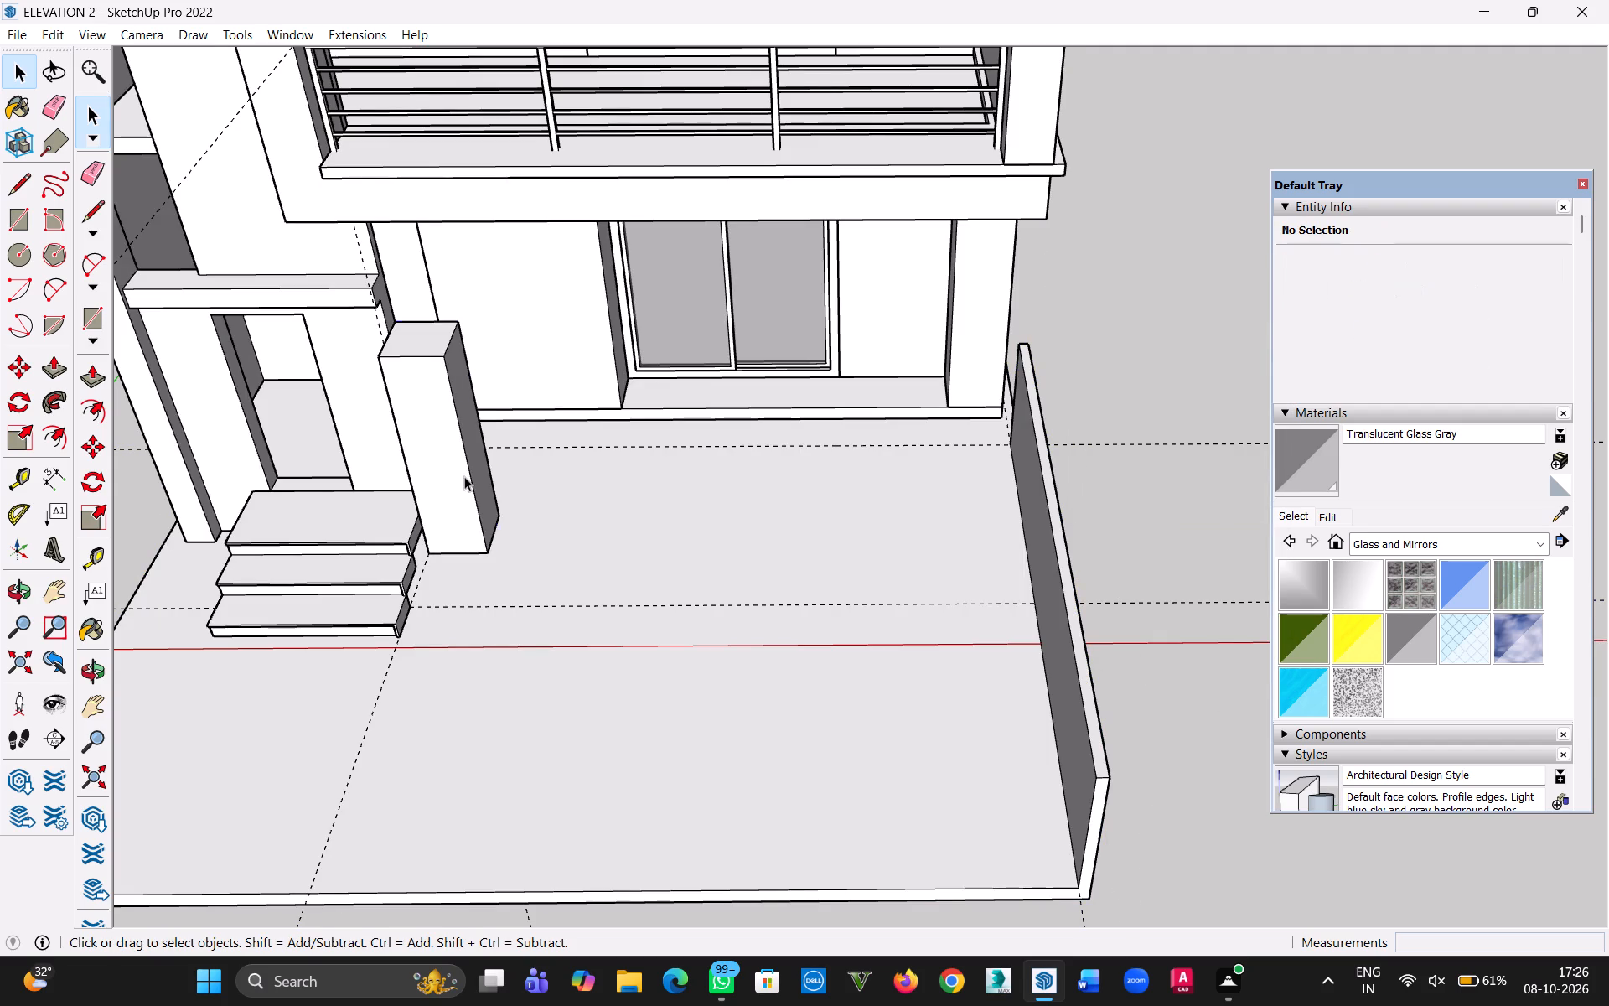
pyautogui.scroll(4, 545, 552)
pyautogui.press('m')
pyautogui.click(478, 498)
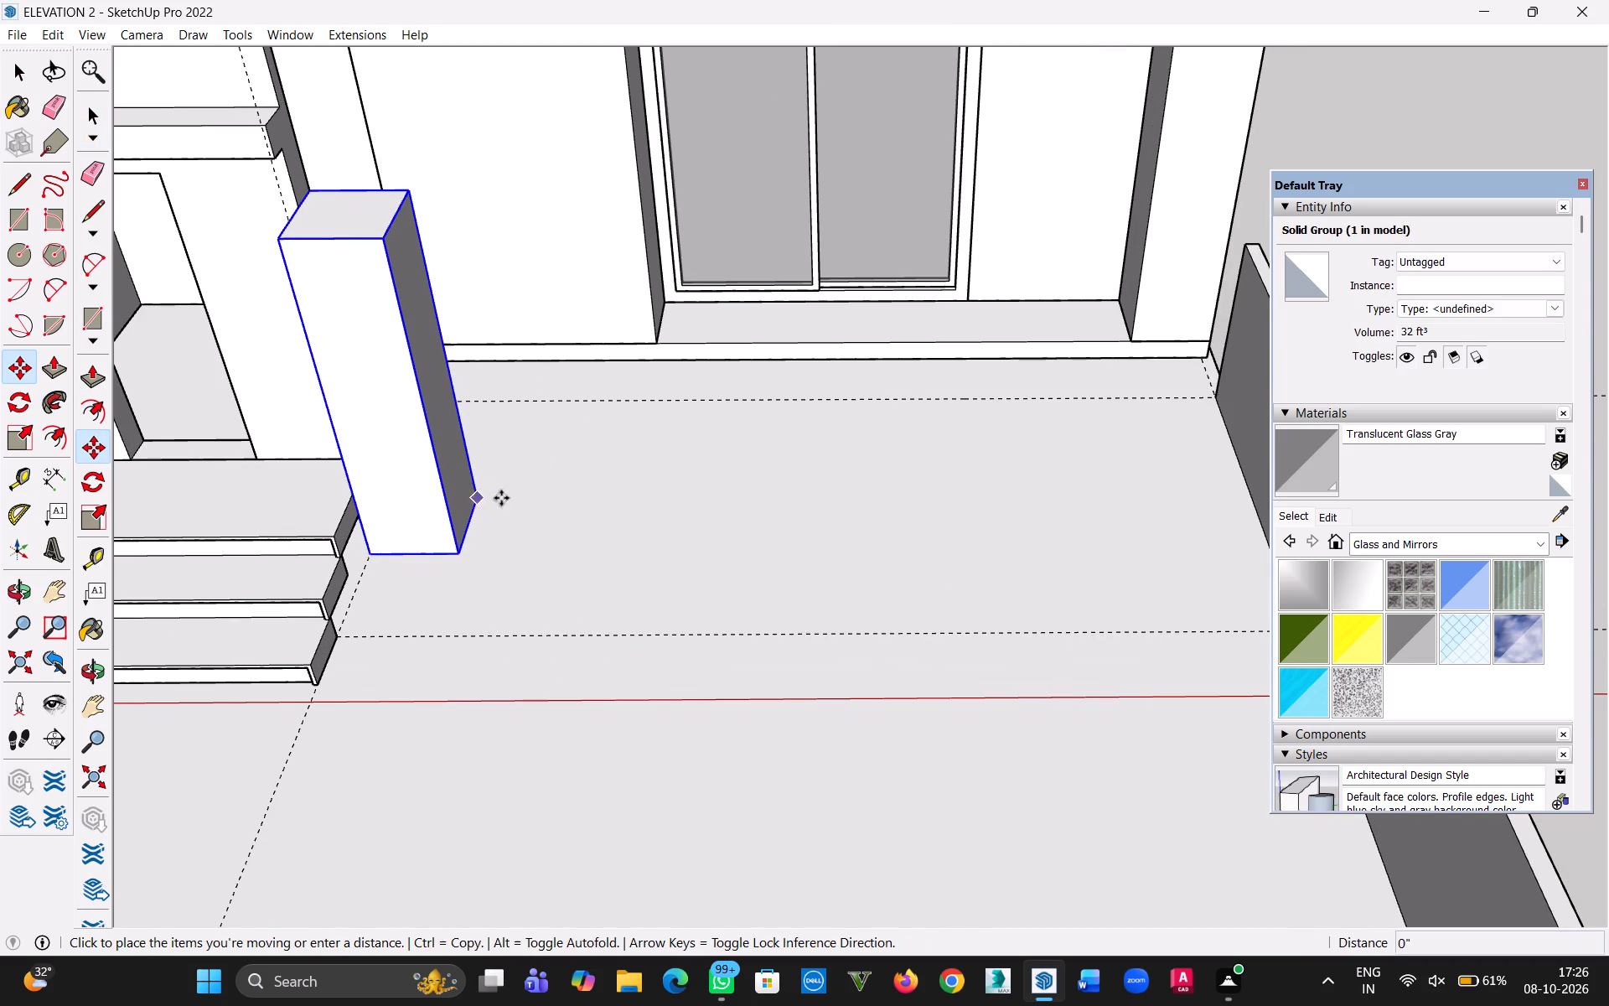
pyautogui.press('Escape')
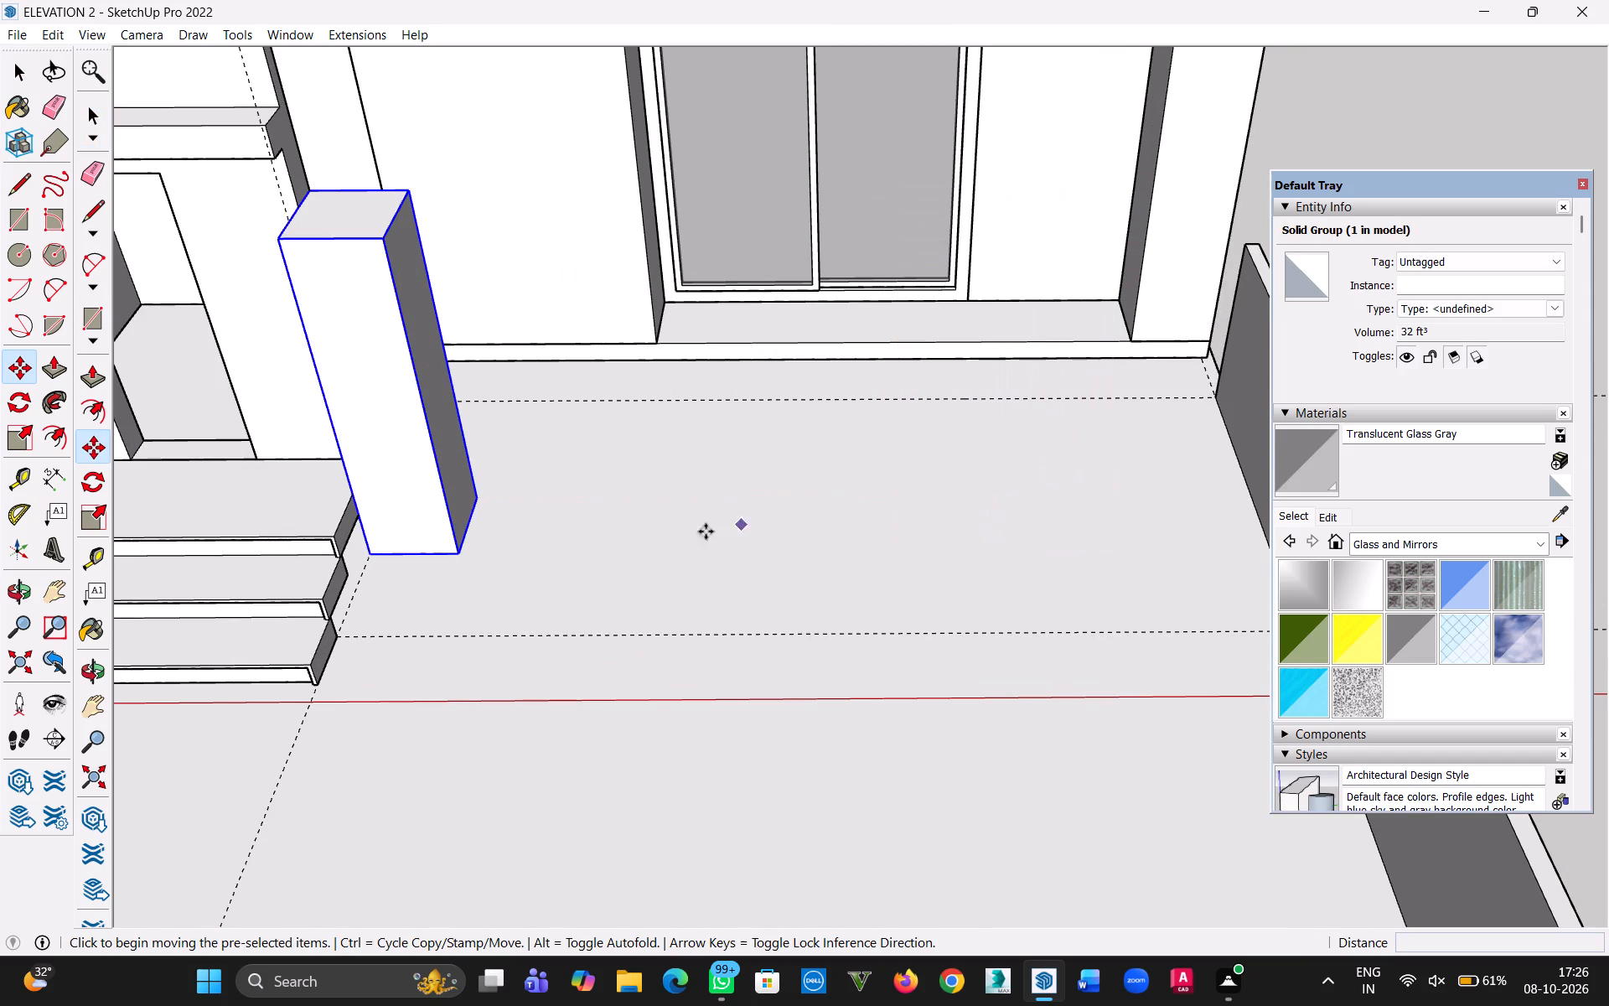
pyautogui.click(479, 496)
pyautogui.press('h')
pyautogui.moveTo(899, 500); pyautogui.dragTo(650, 512)
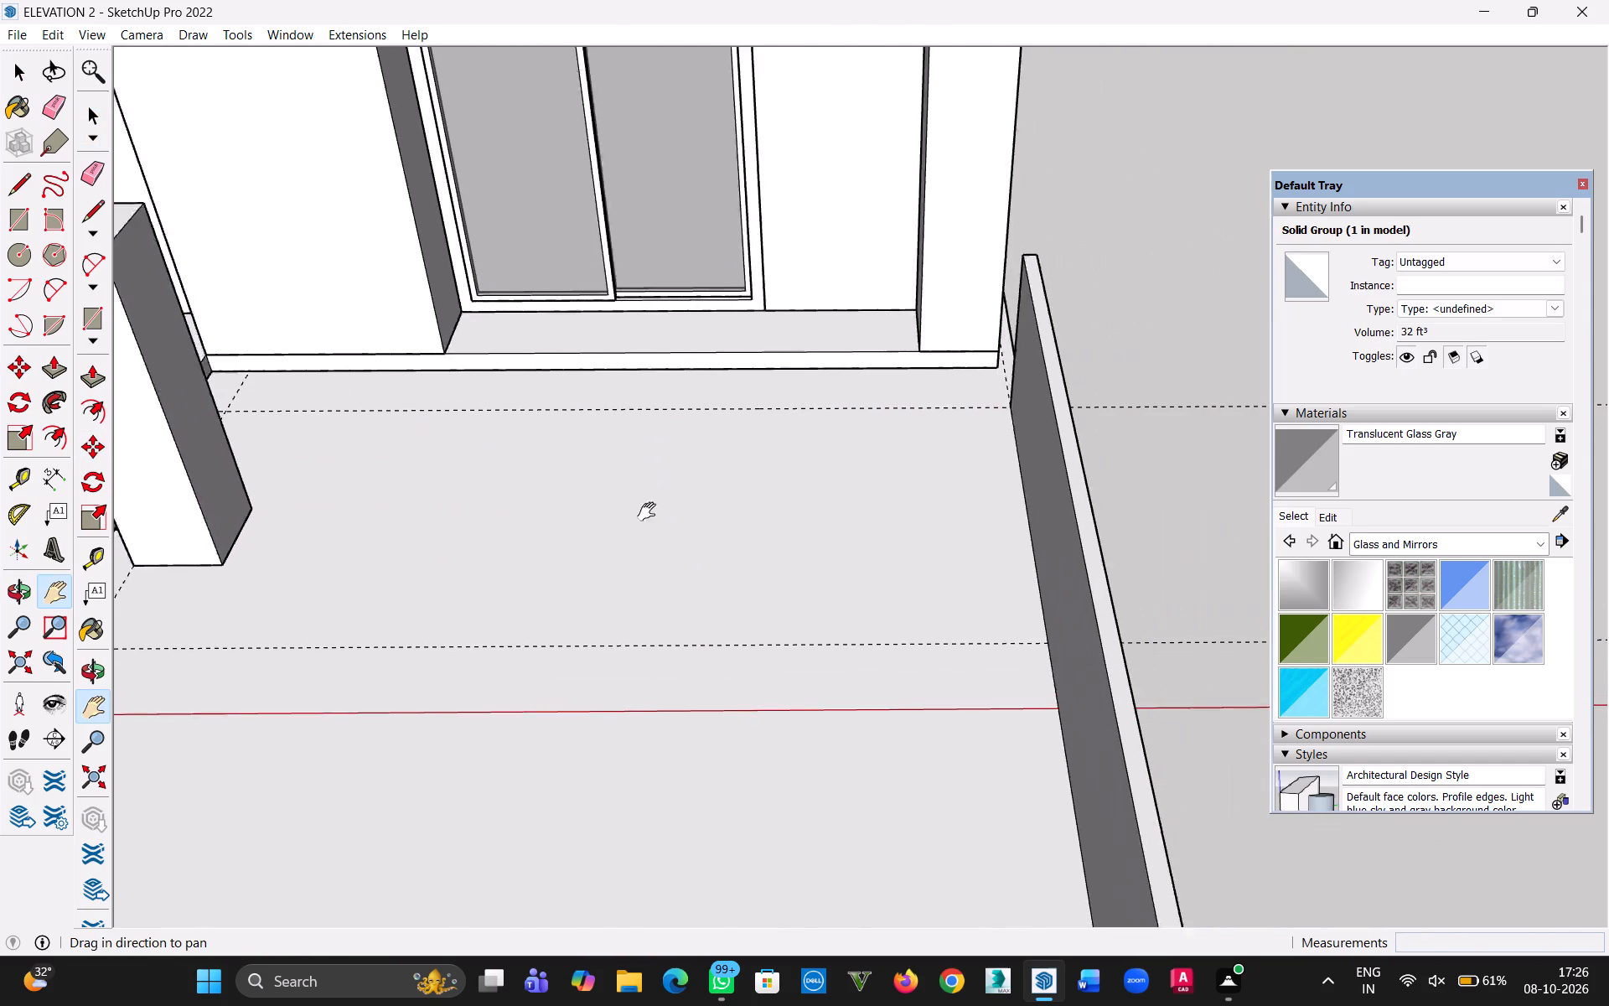
pyautogui.moveTo(650, 512); pyautogui.dragTo(635, 514)
pyautogui.press('Escape')
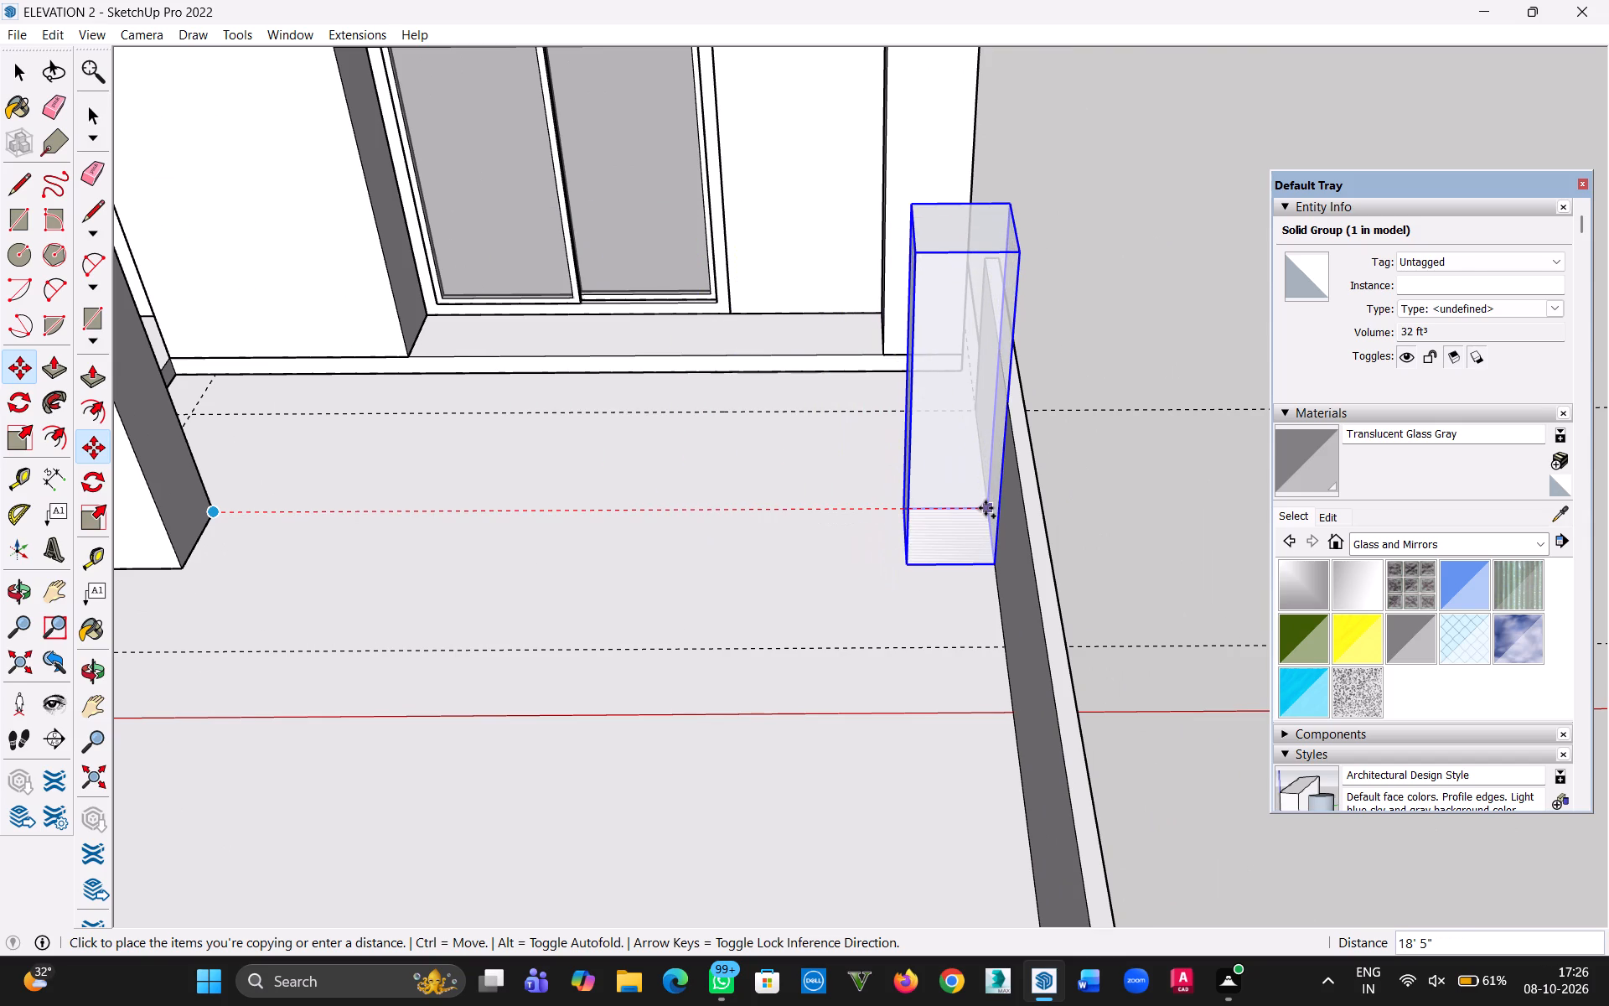
pyautogui.click(986, 506)
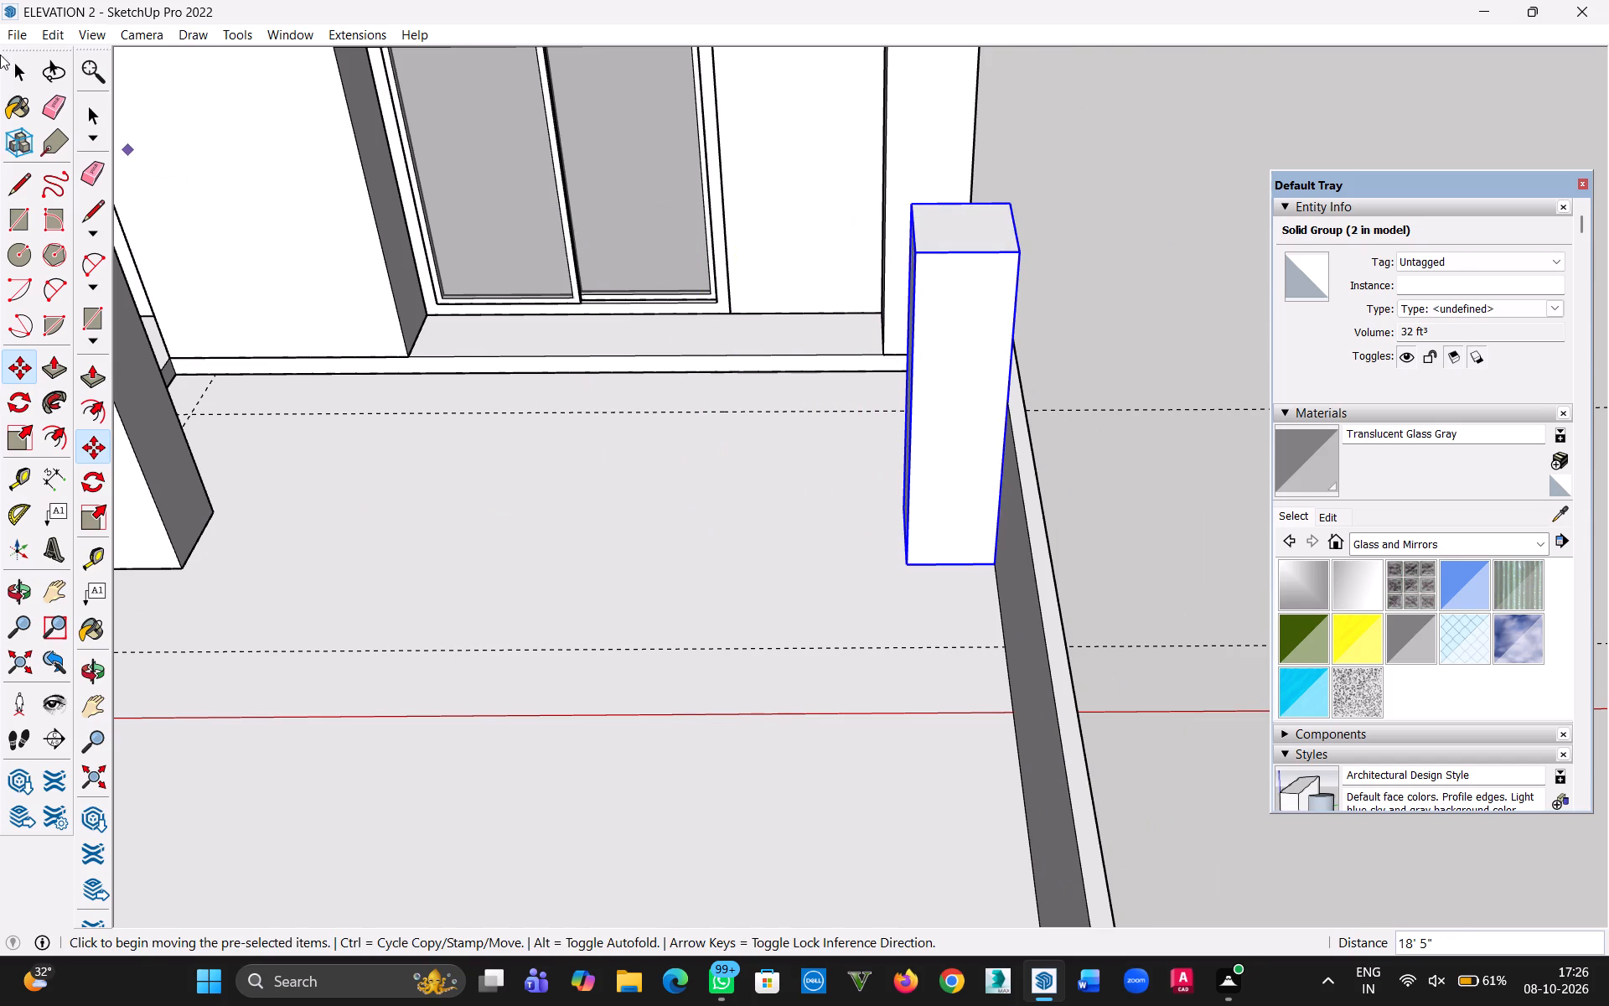
pyautogui.click(22, 76)
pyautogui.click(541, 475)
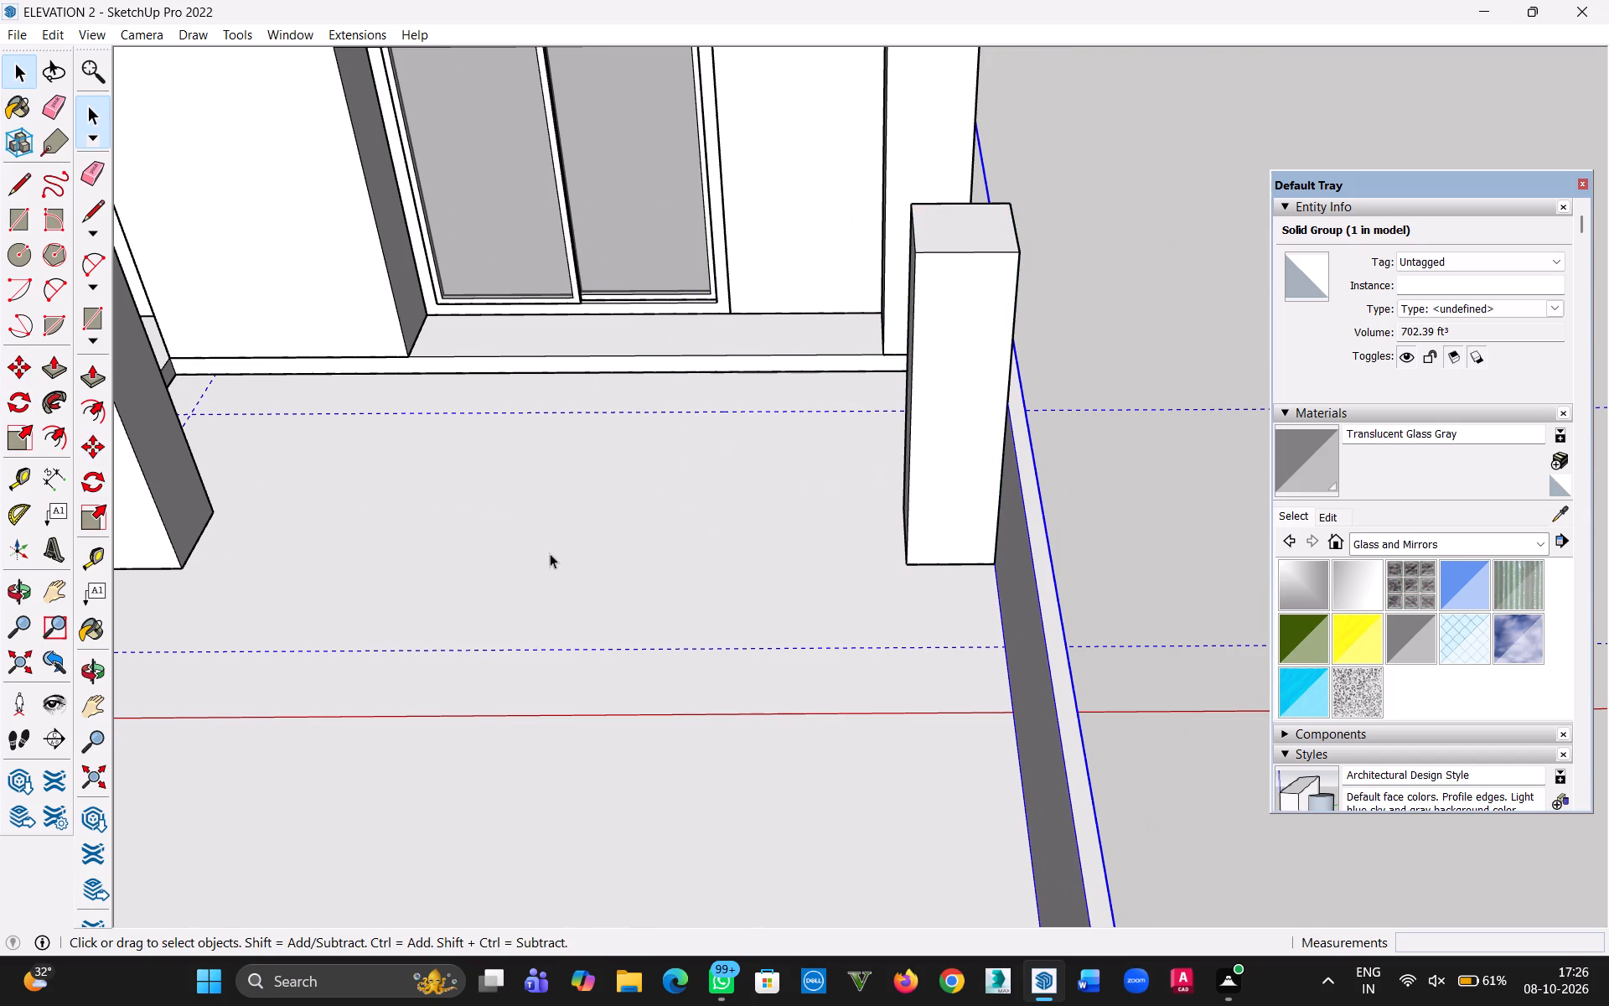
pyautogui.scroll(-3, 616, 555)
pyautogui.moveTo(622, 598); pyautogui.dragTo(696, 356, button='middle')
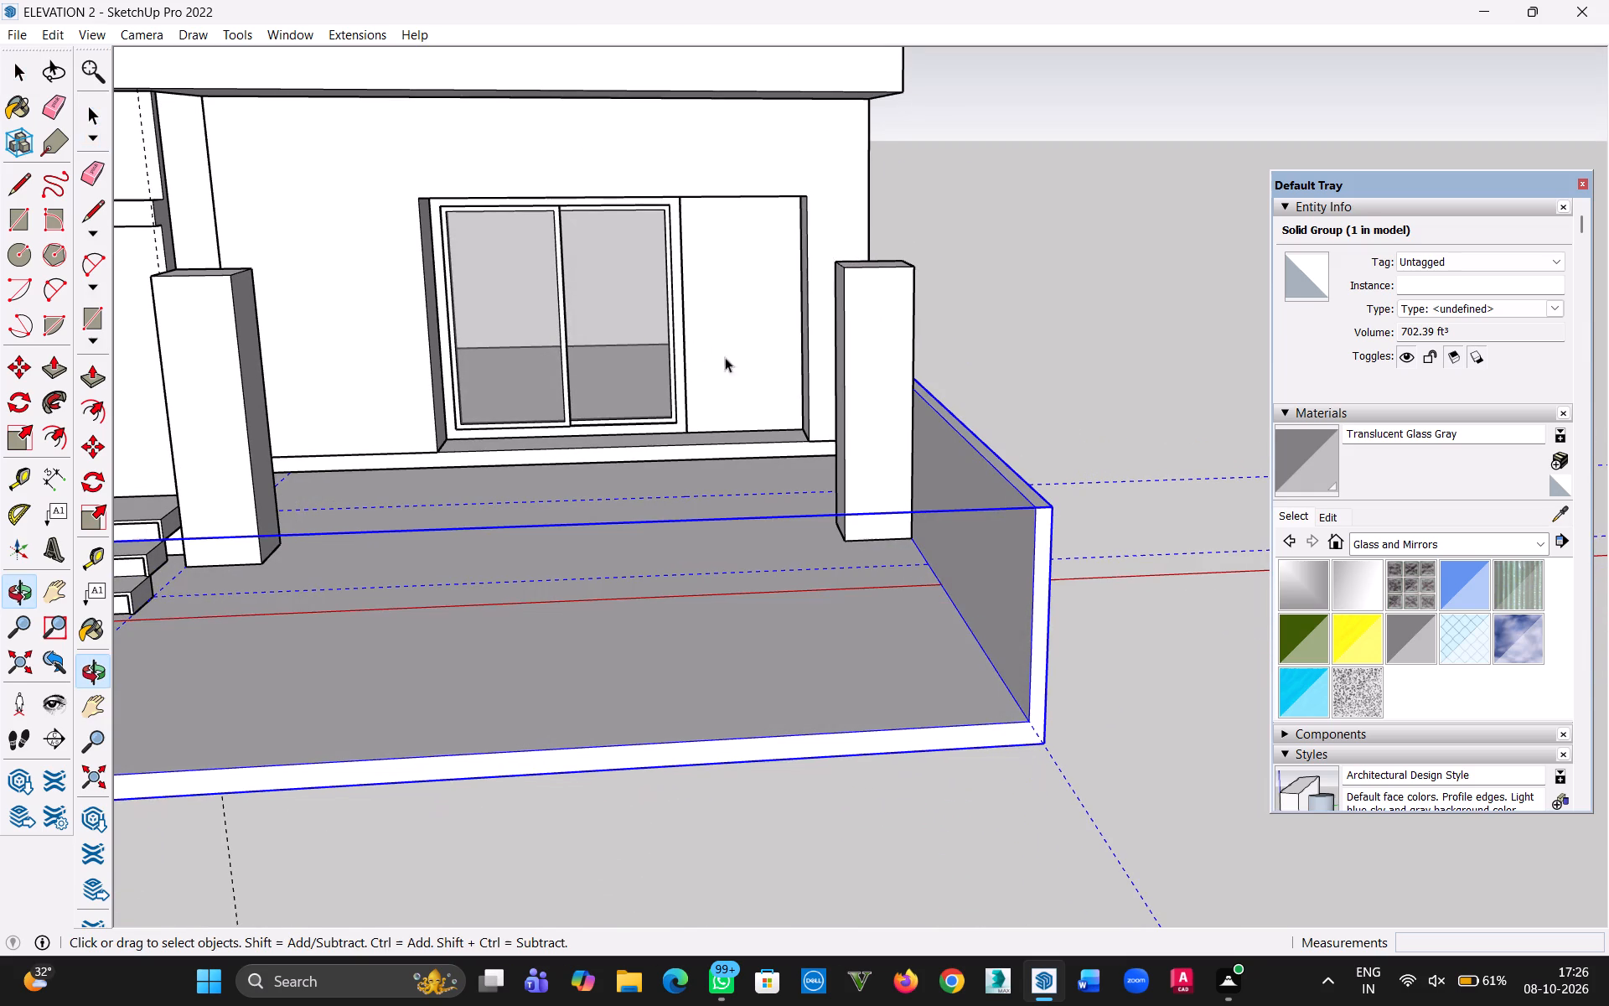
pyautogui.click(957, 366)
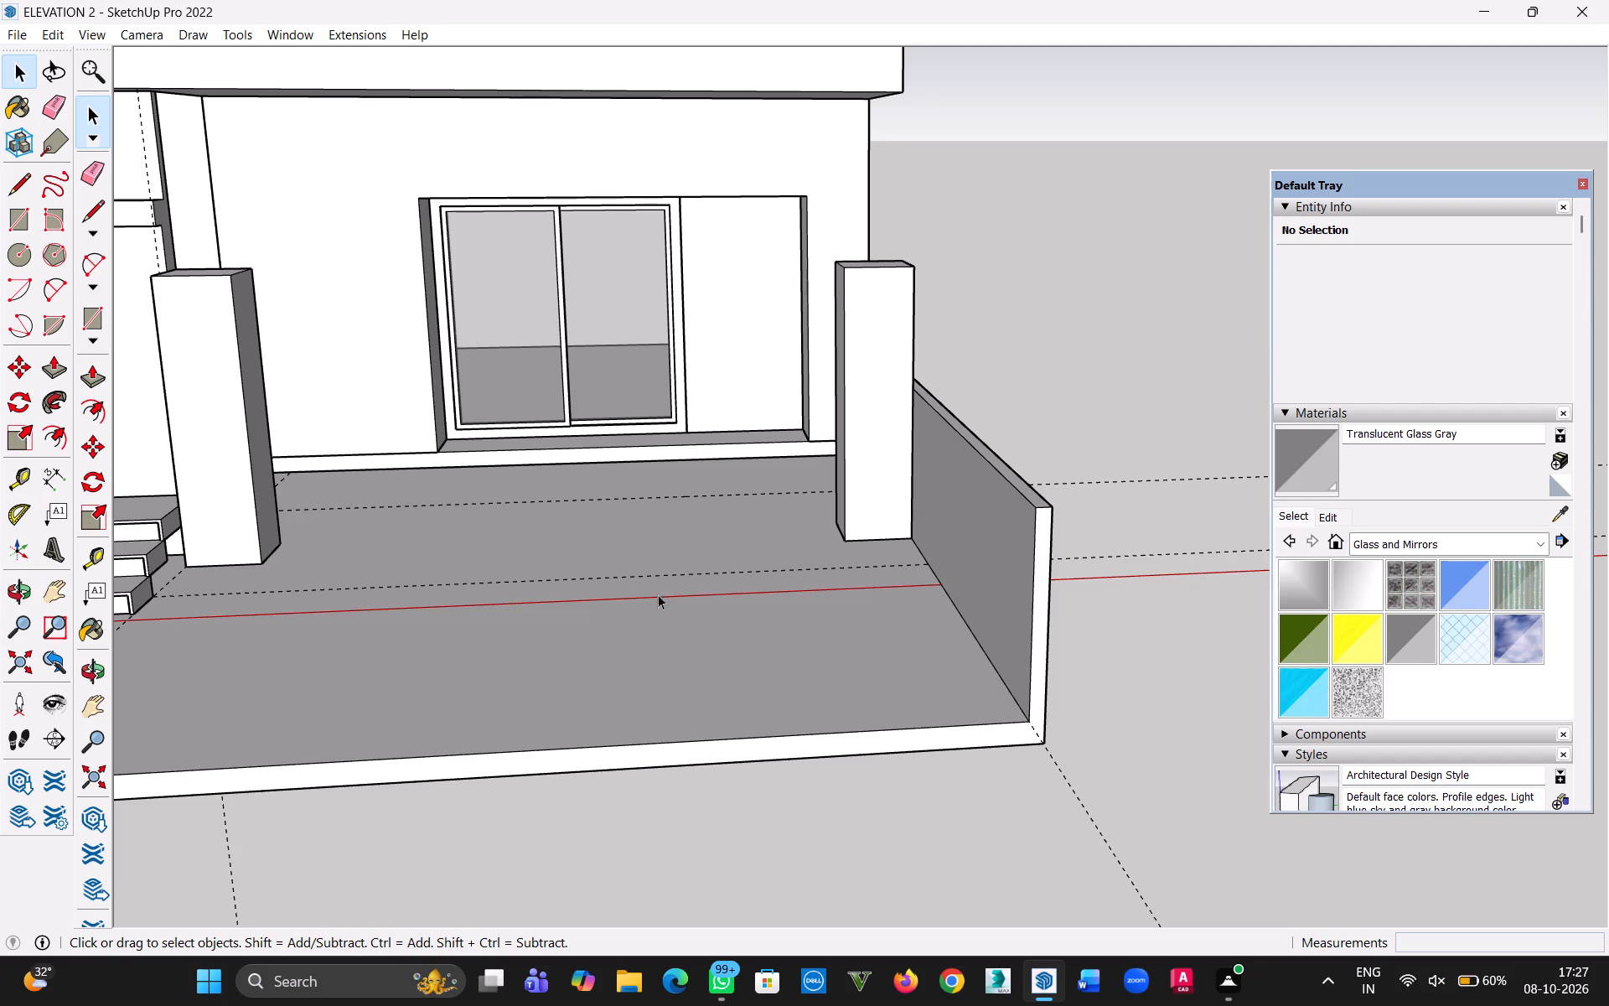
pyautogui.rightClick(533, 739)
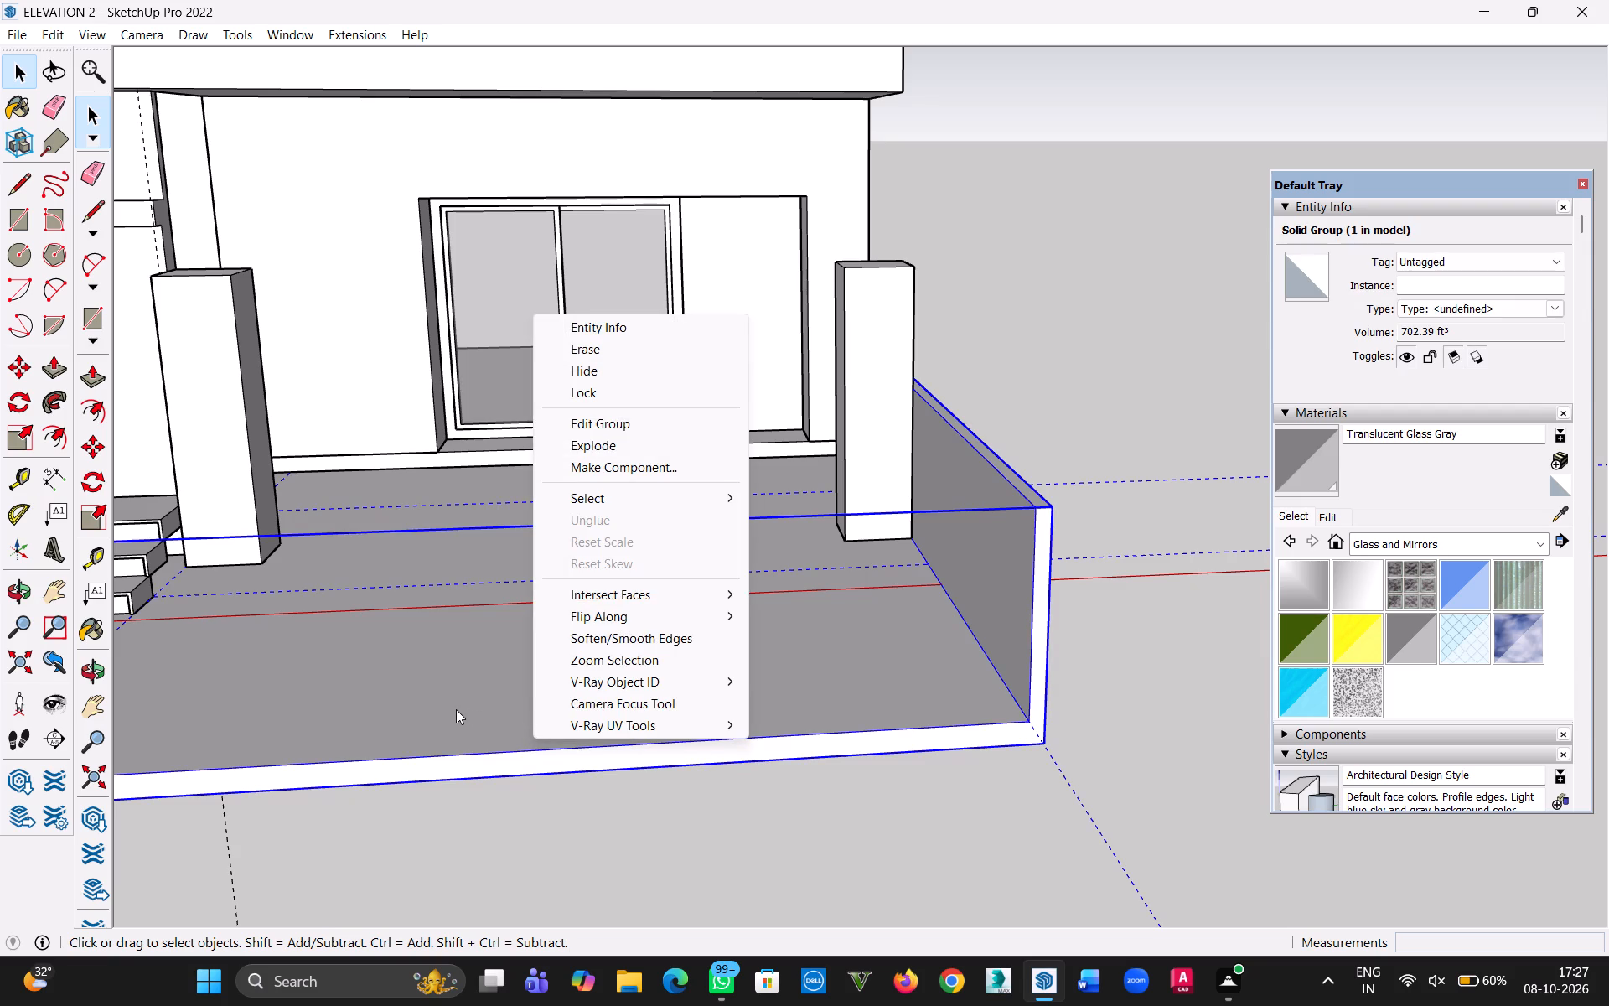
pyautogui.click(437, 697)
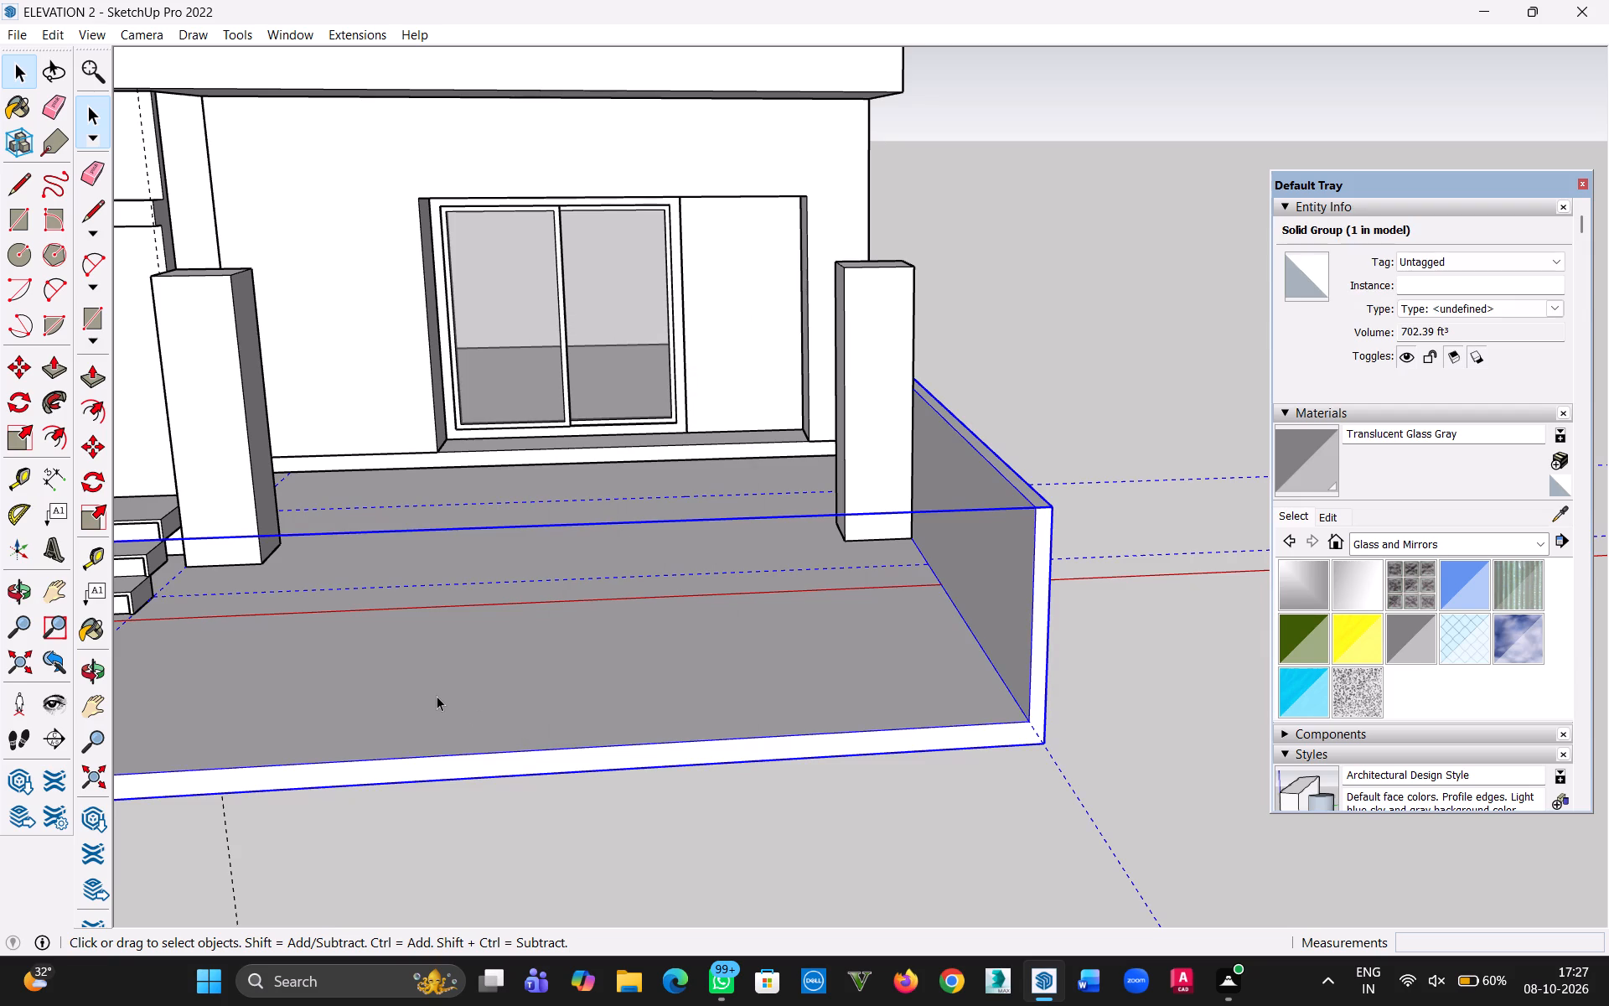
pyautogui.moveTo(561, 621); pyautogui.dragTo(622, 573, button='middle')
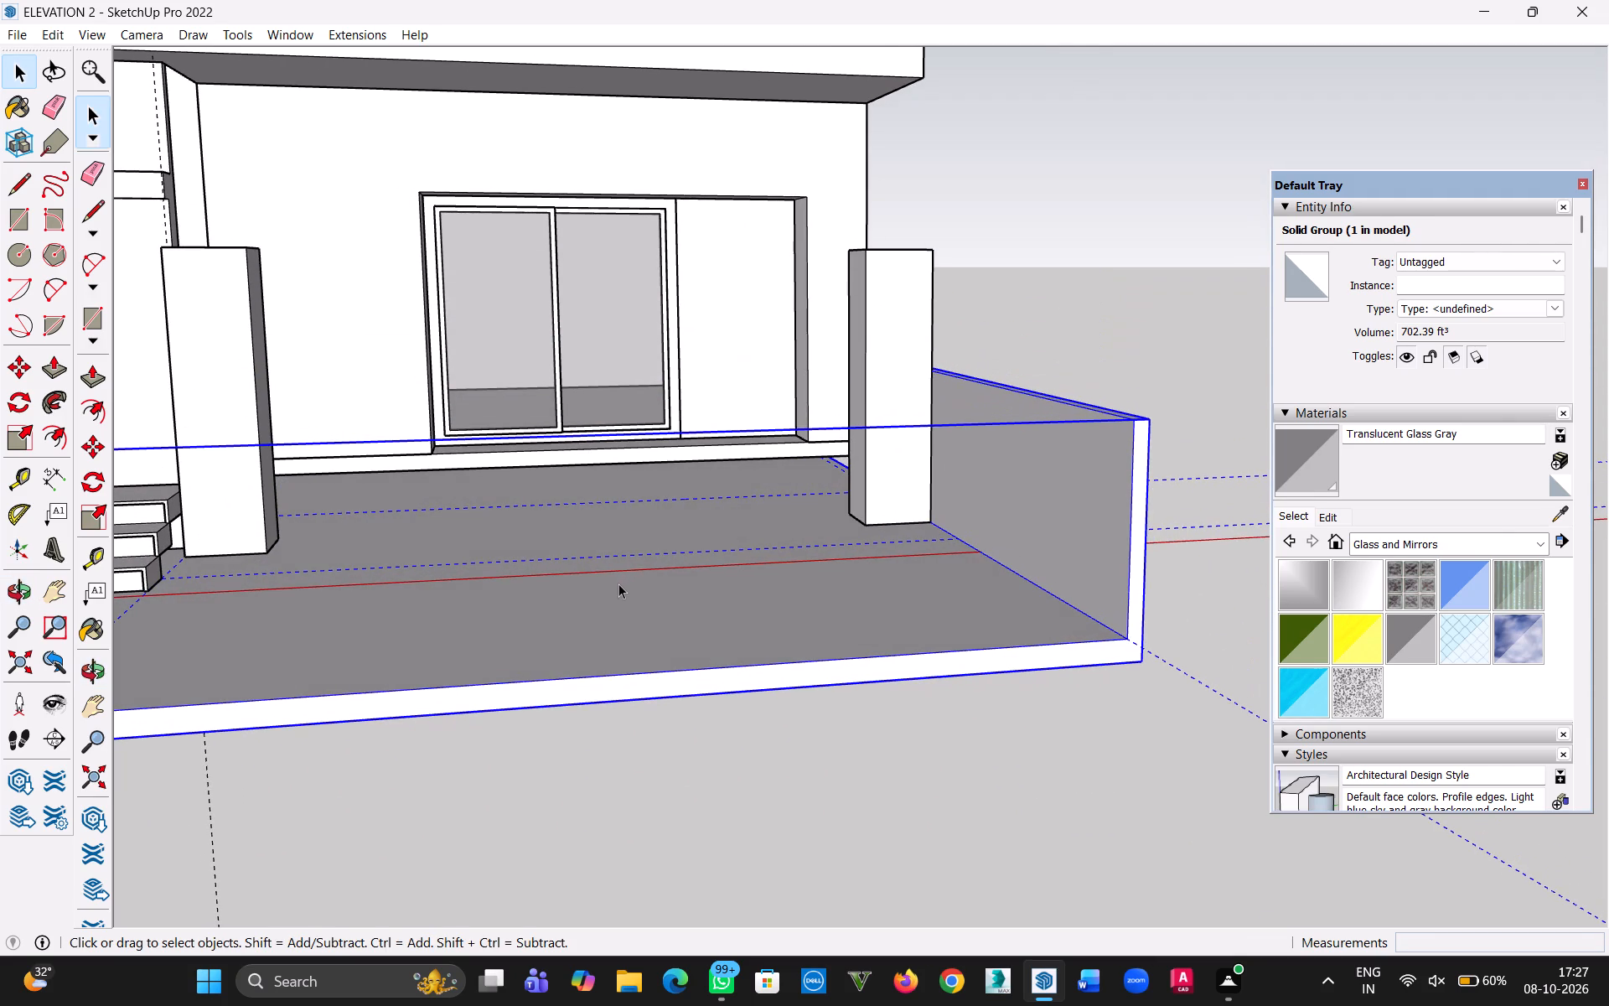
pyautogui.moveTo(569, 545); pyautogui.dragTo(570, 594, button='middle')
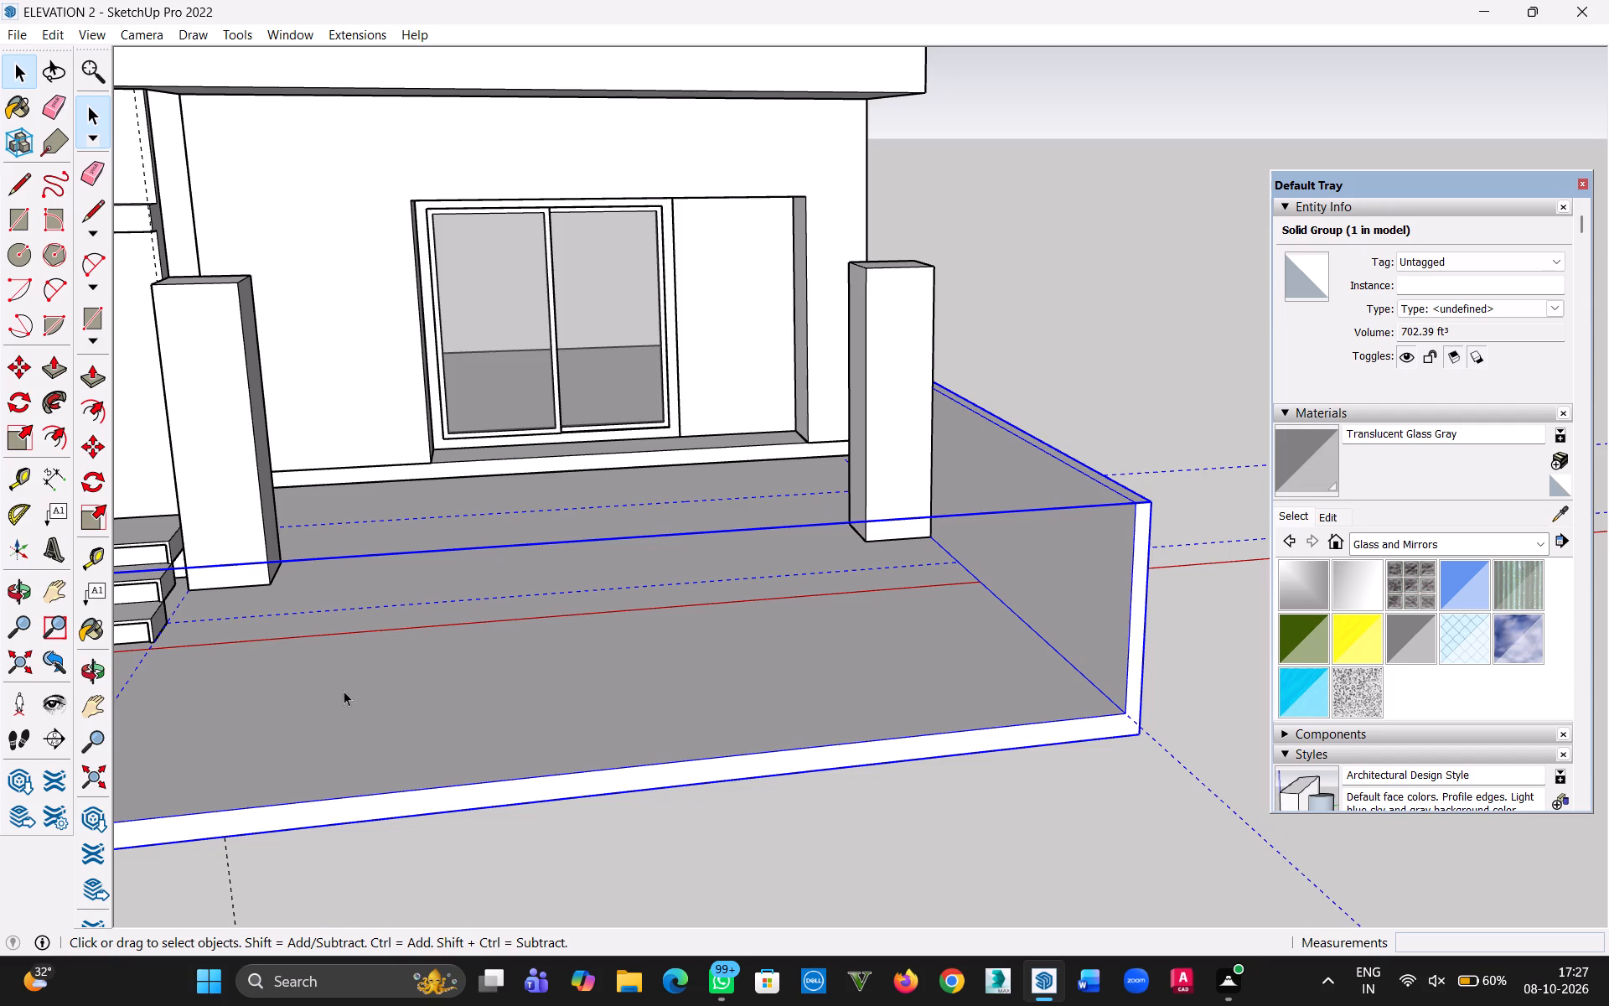
# Copy the lower balcony's railing about 28' 2" away into the open space beside the house, on the boundary-wall side.
pyautogui.scroll(-5, 121, 687)
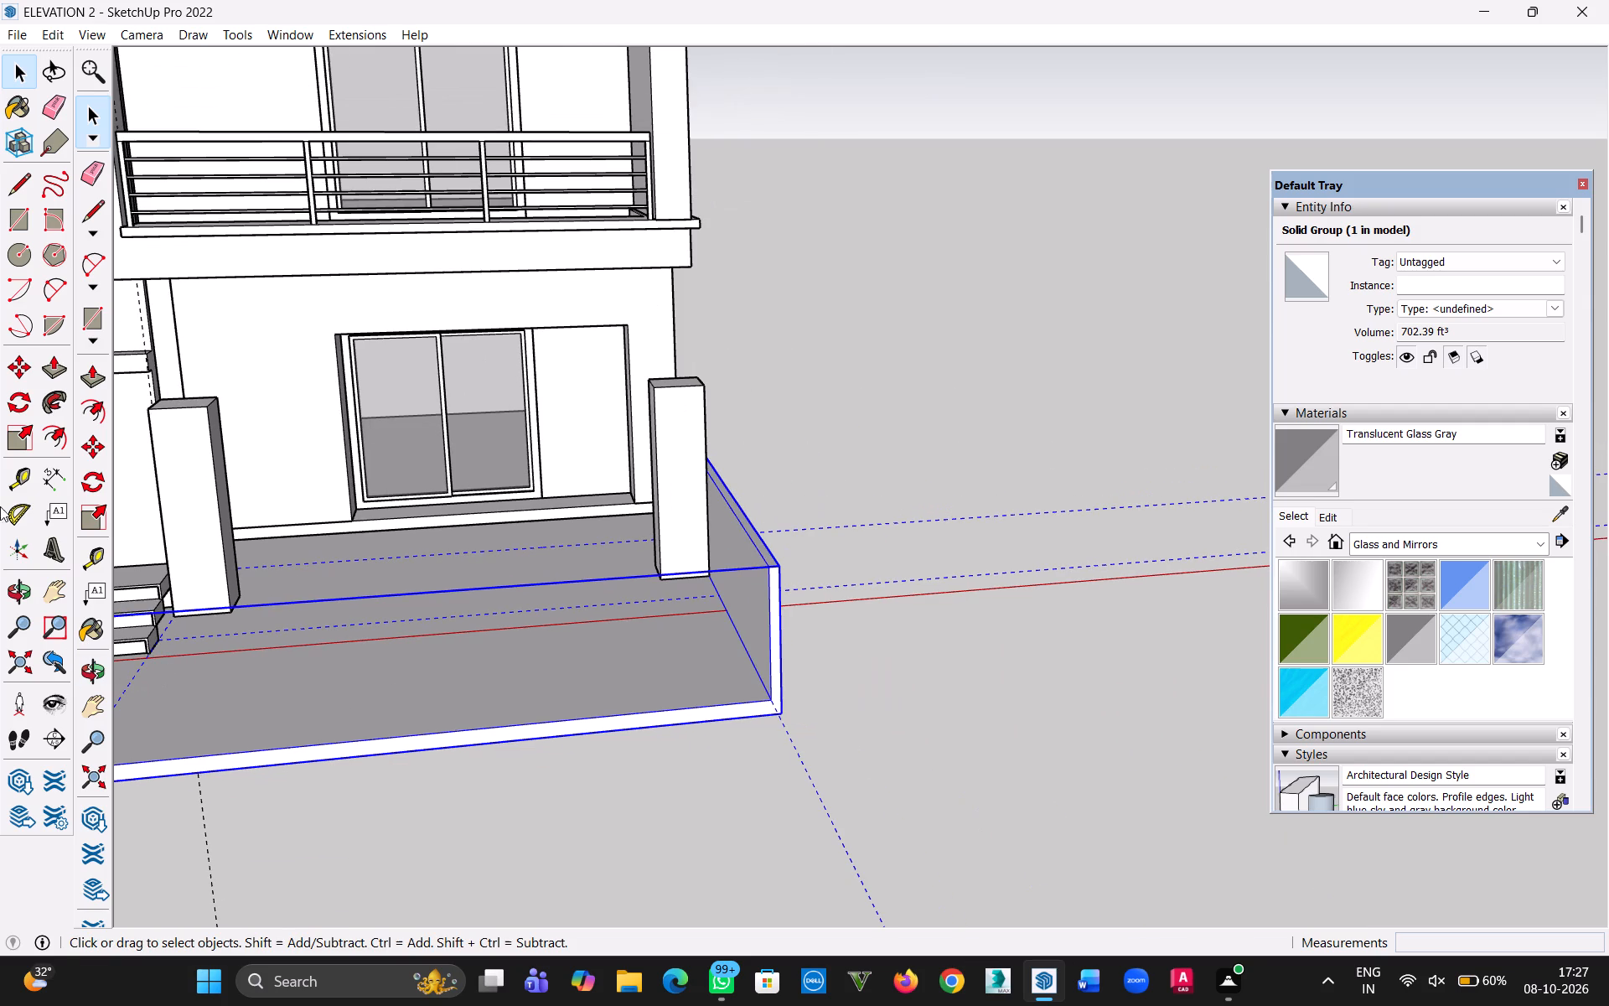
pyautogui.click(474, 160)
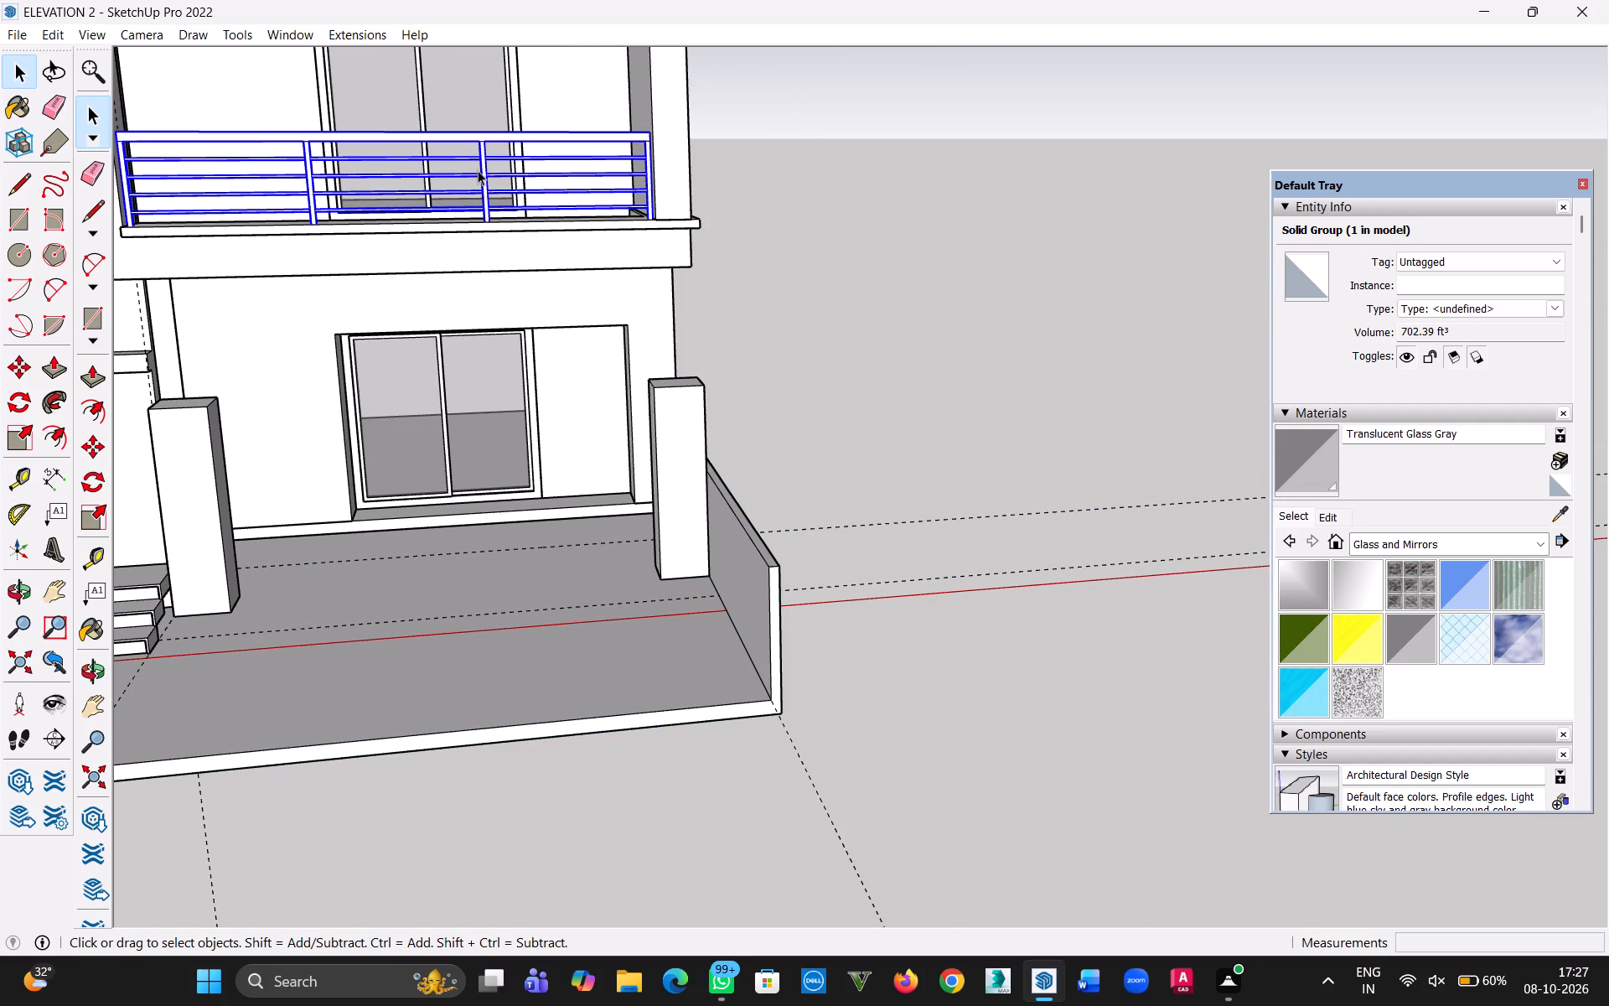
pyautogui.press('m')
pyautogui.click(502, 185)
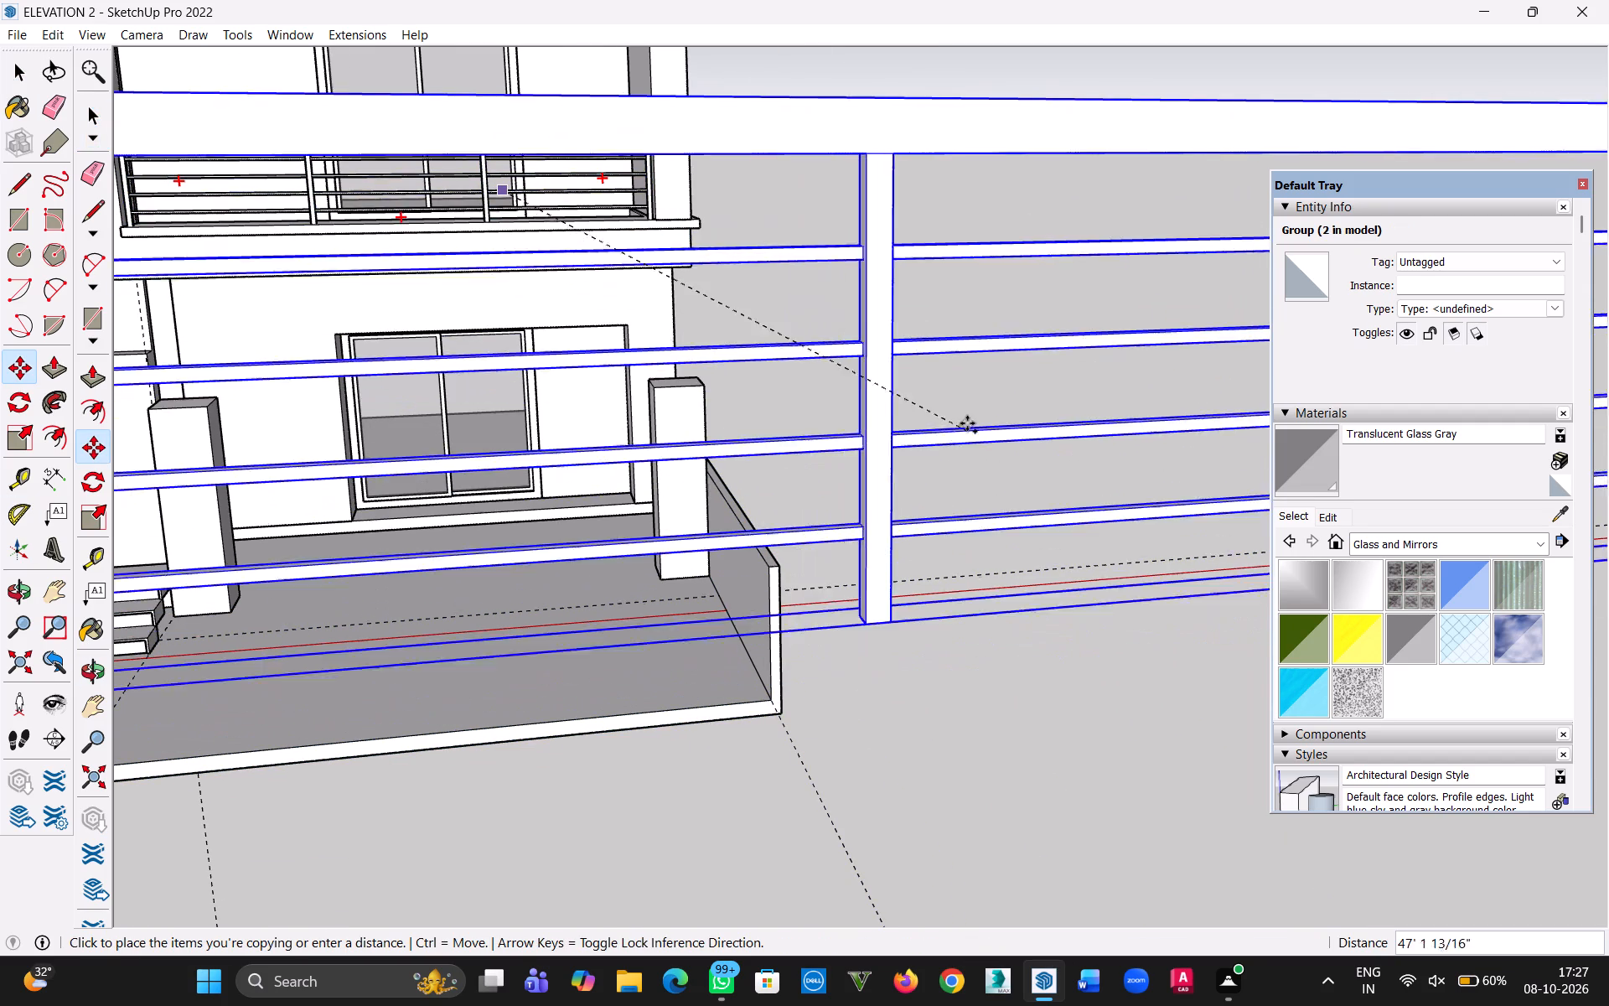
pyautogui.scroll(-10, 899, 454)
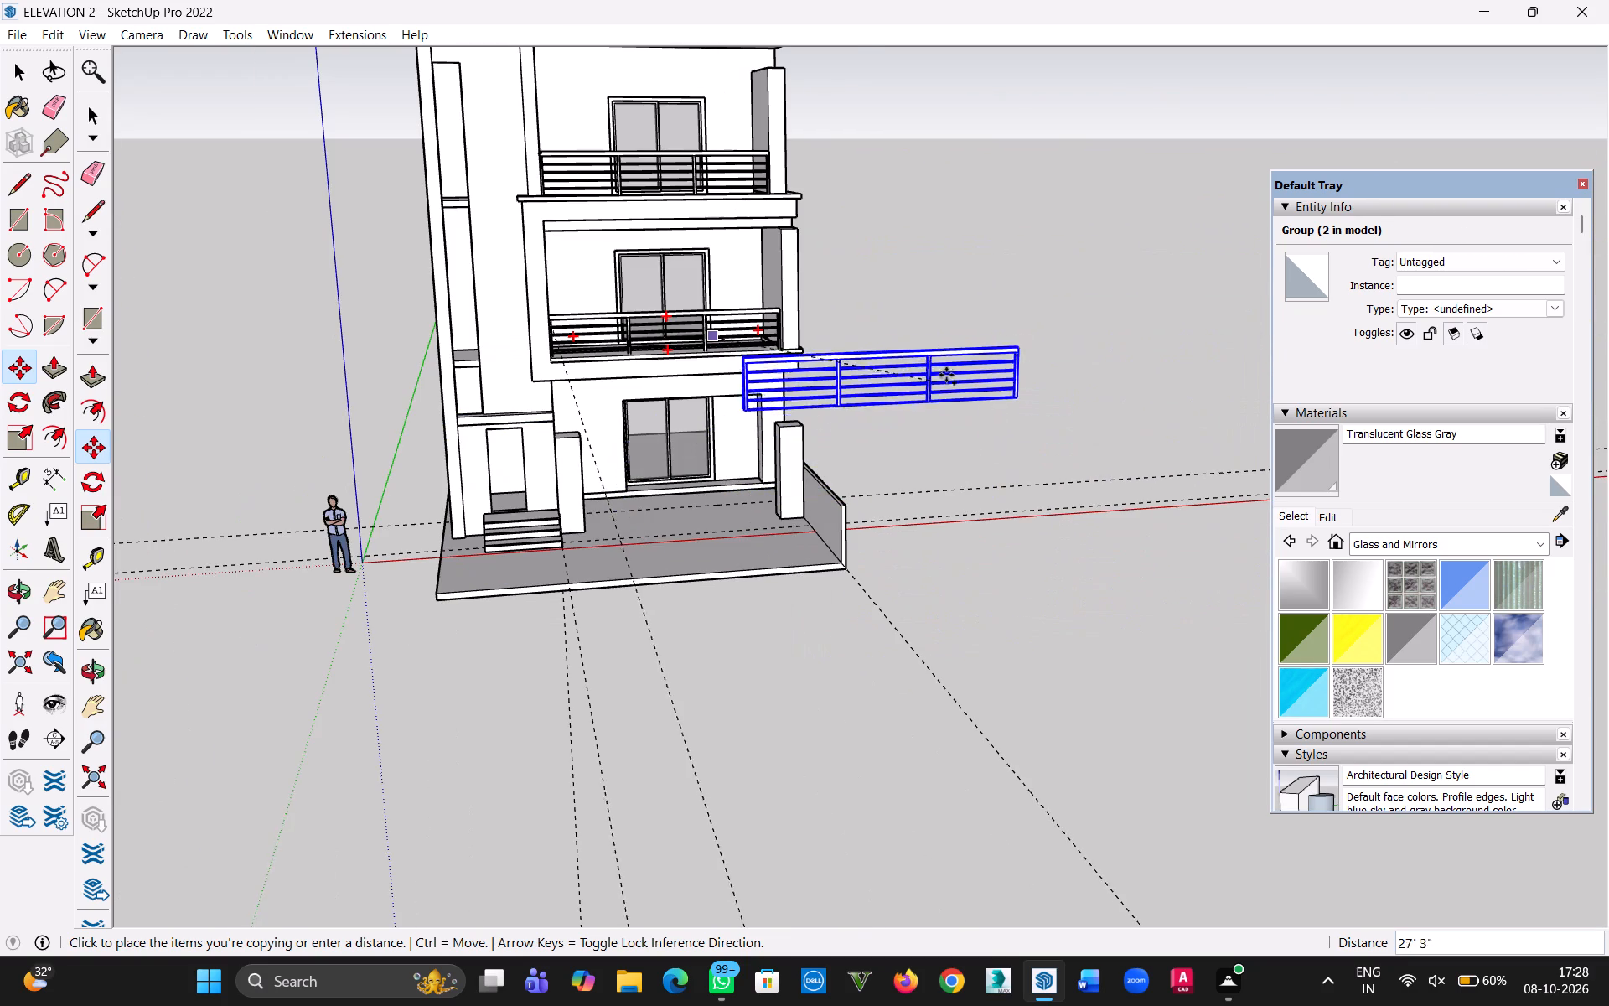
pyautogui.click(1036, 328)
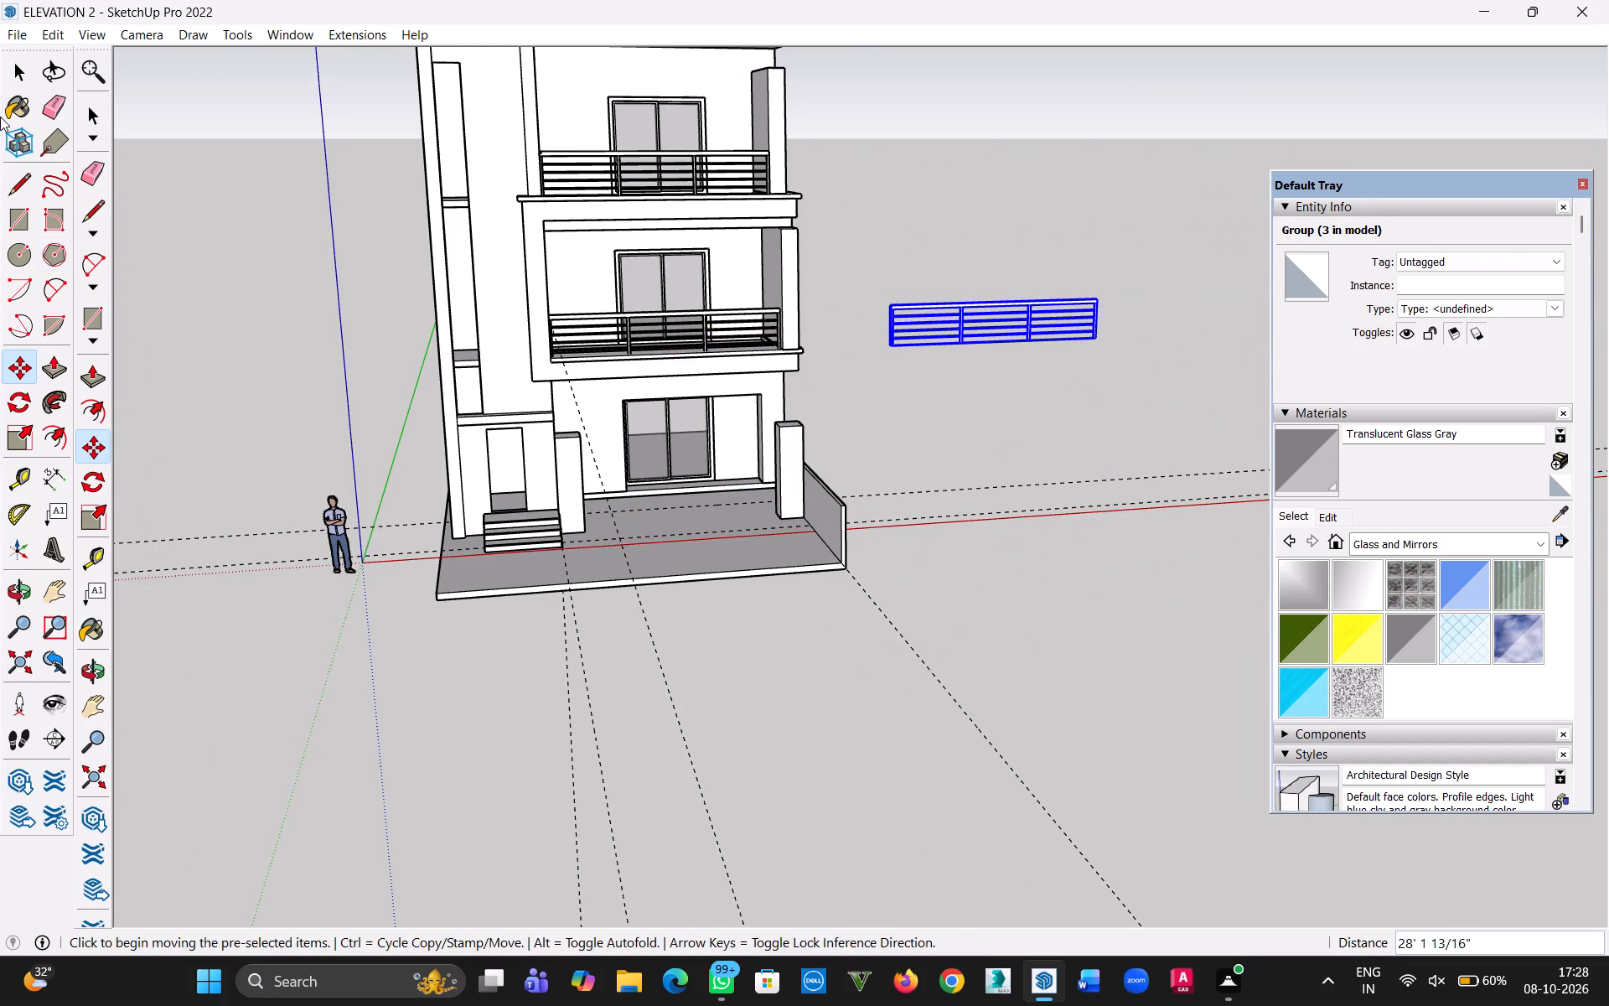
pyautogui.click(25, 75)
pyautogui.click(1007, 442)
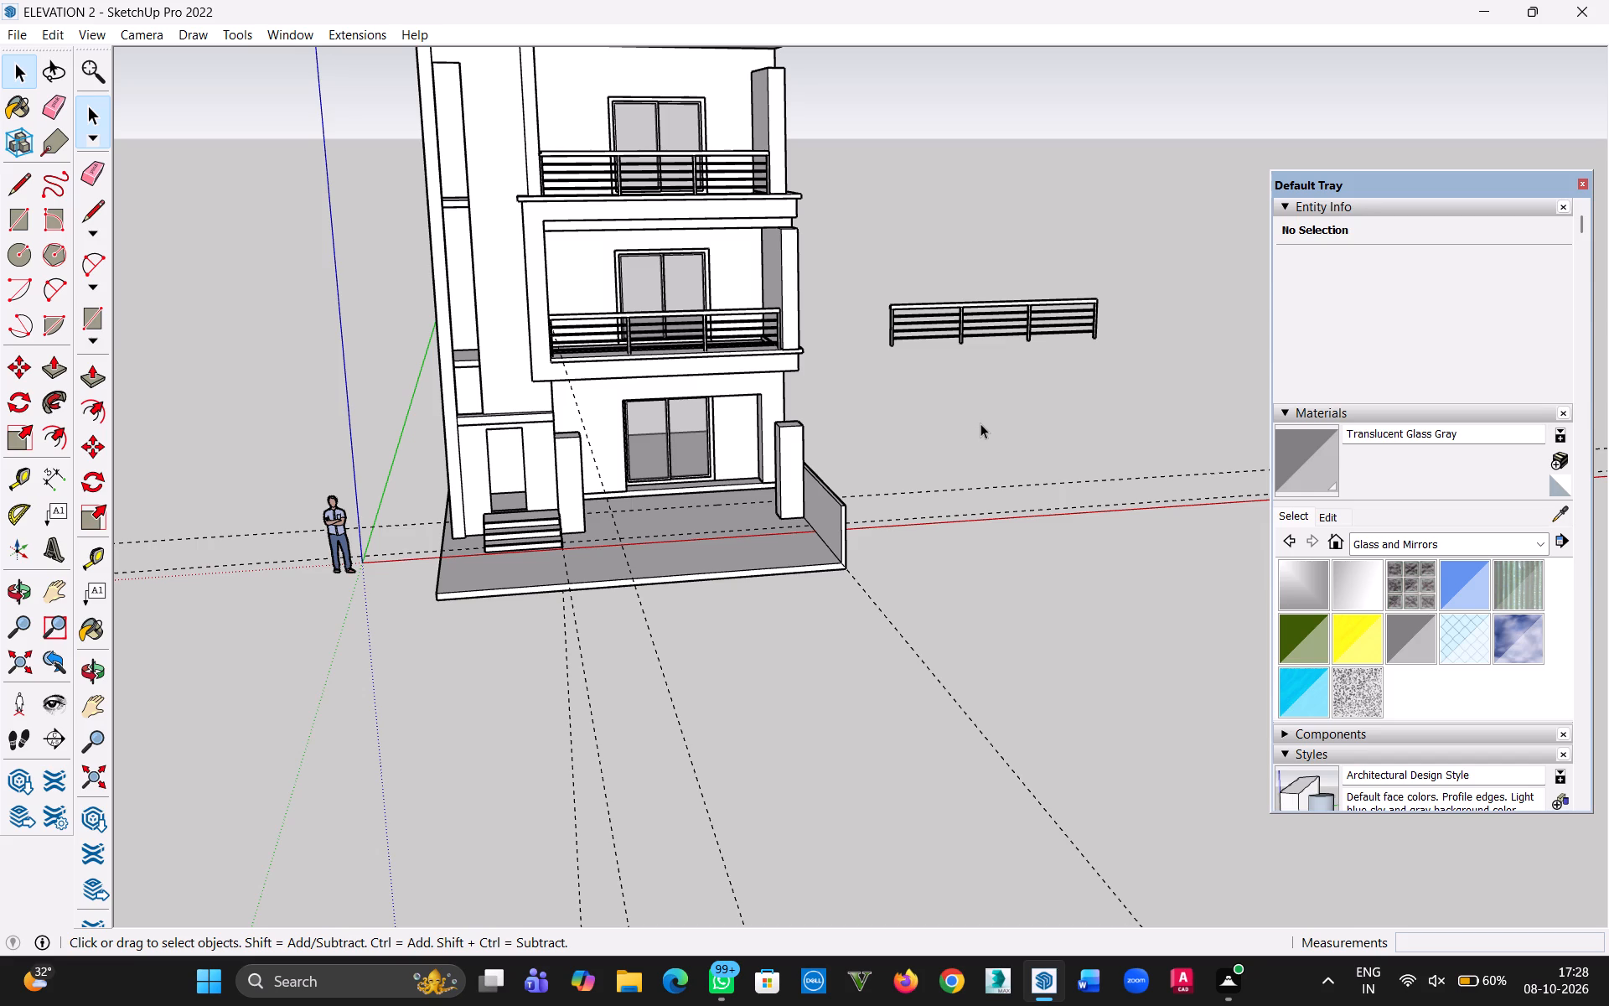
pyautogui.moveTo(994, 399); pyautogui.dragTo(893, 448, button='middle')
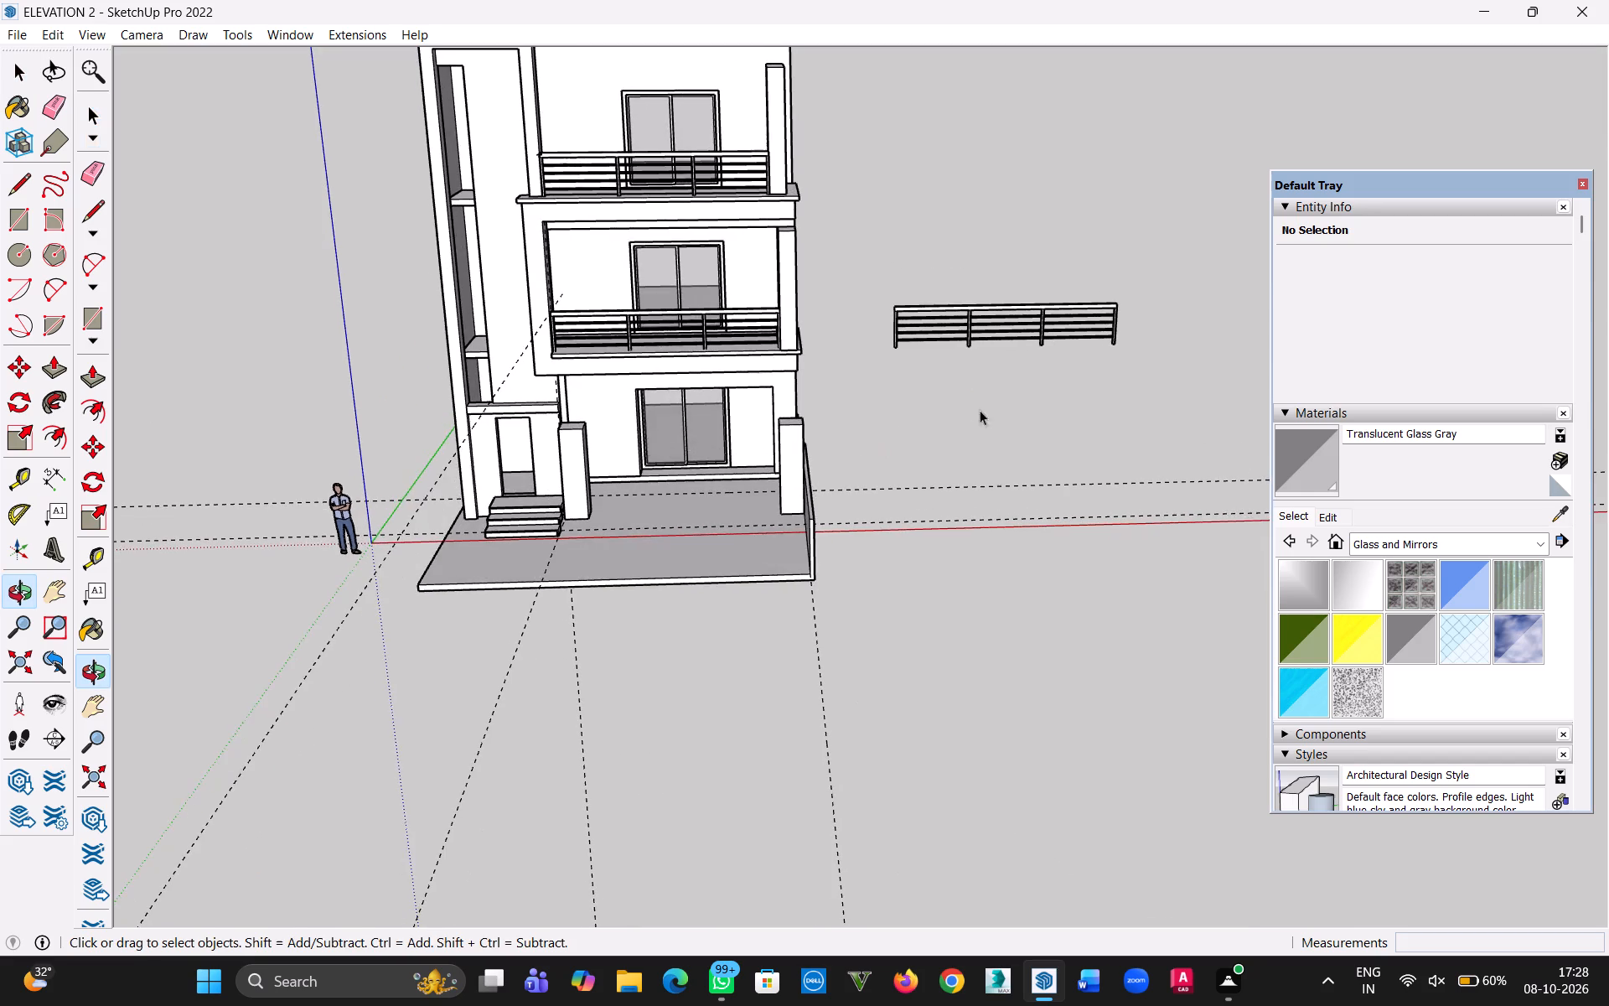
# Explode the copied balcony railing standing in the open space beside the house.
pyautogui.scroll(10, 1042, 378)
pyautogui.moveTo(980, 402); pyautogui.dragTo(967, 346, button='middle')
pyautogui.press('h')
pyautogui.moveTo(982, 363); pyautogui.dragTo(763, 499)
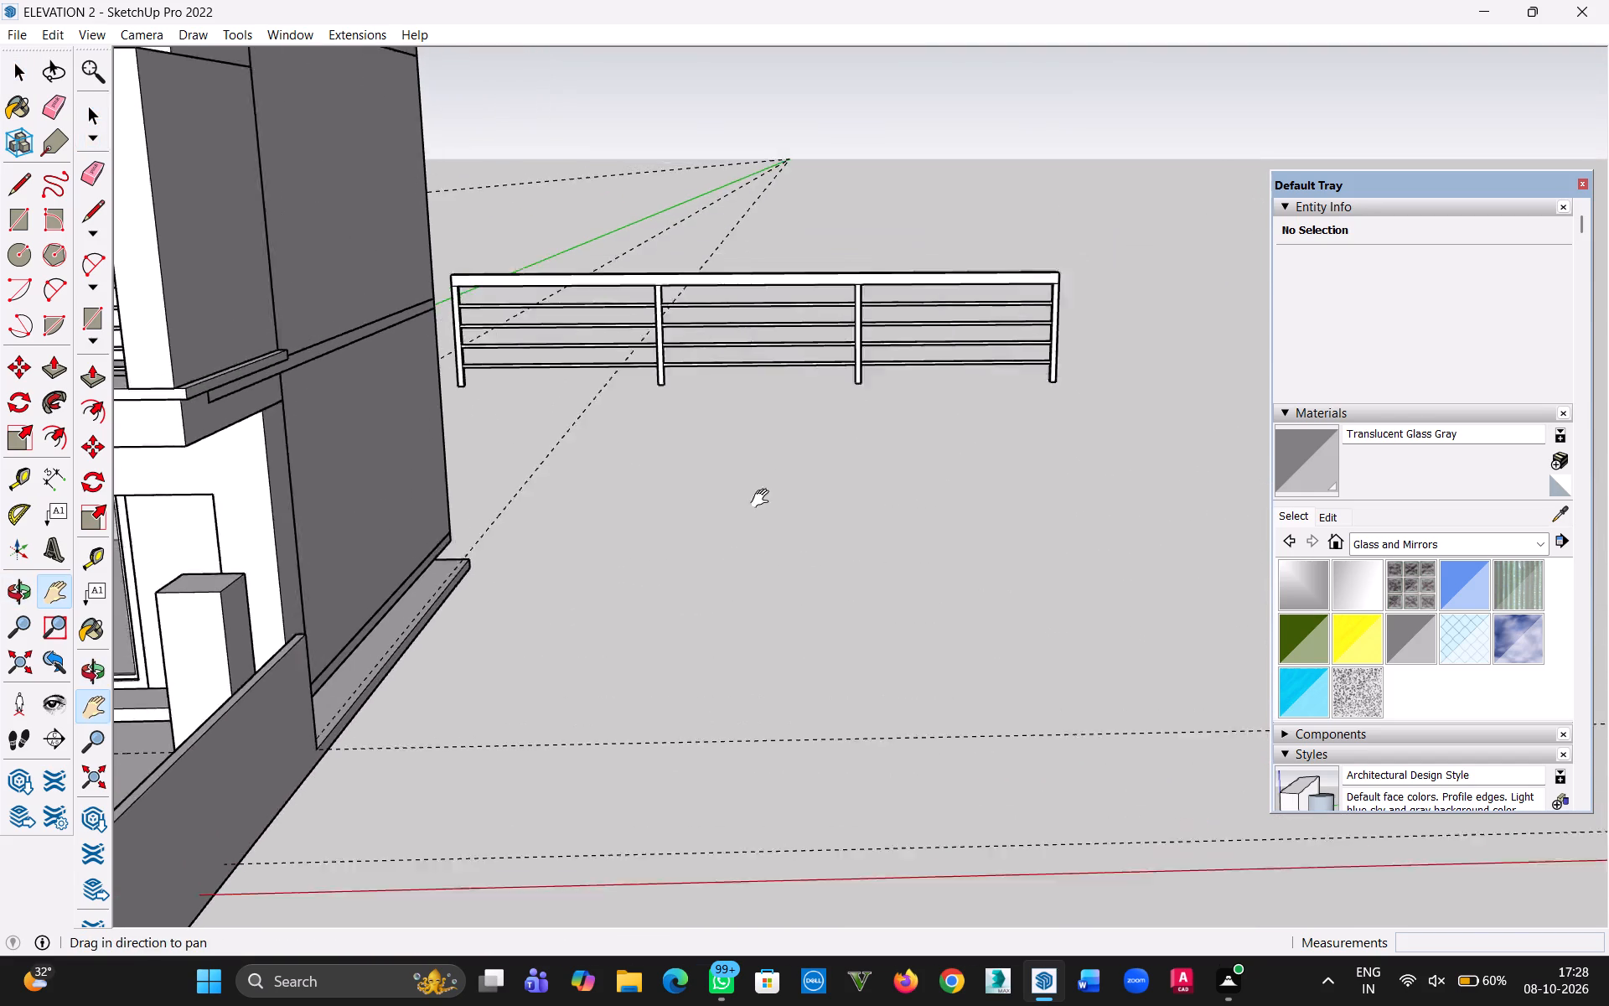
pyautogui.moveTo(763, 499); pyautogui.dragTo(697, 571)
pyautogui.moveTo(698, 558); pyautogui.dragTo(809, 460, button='middle')
pyautogui.press('Escape')
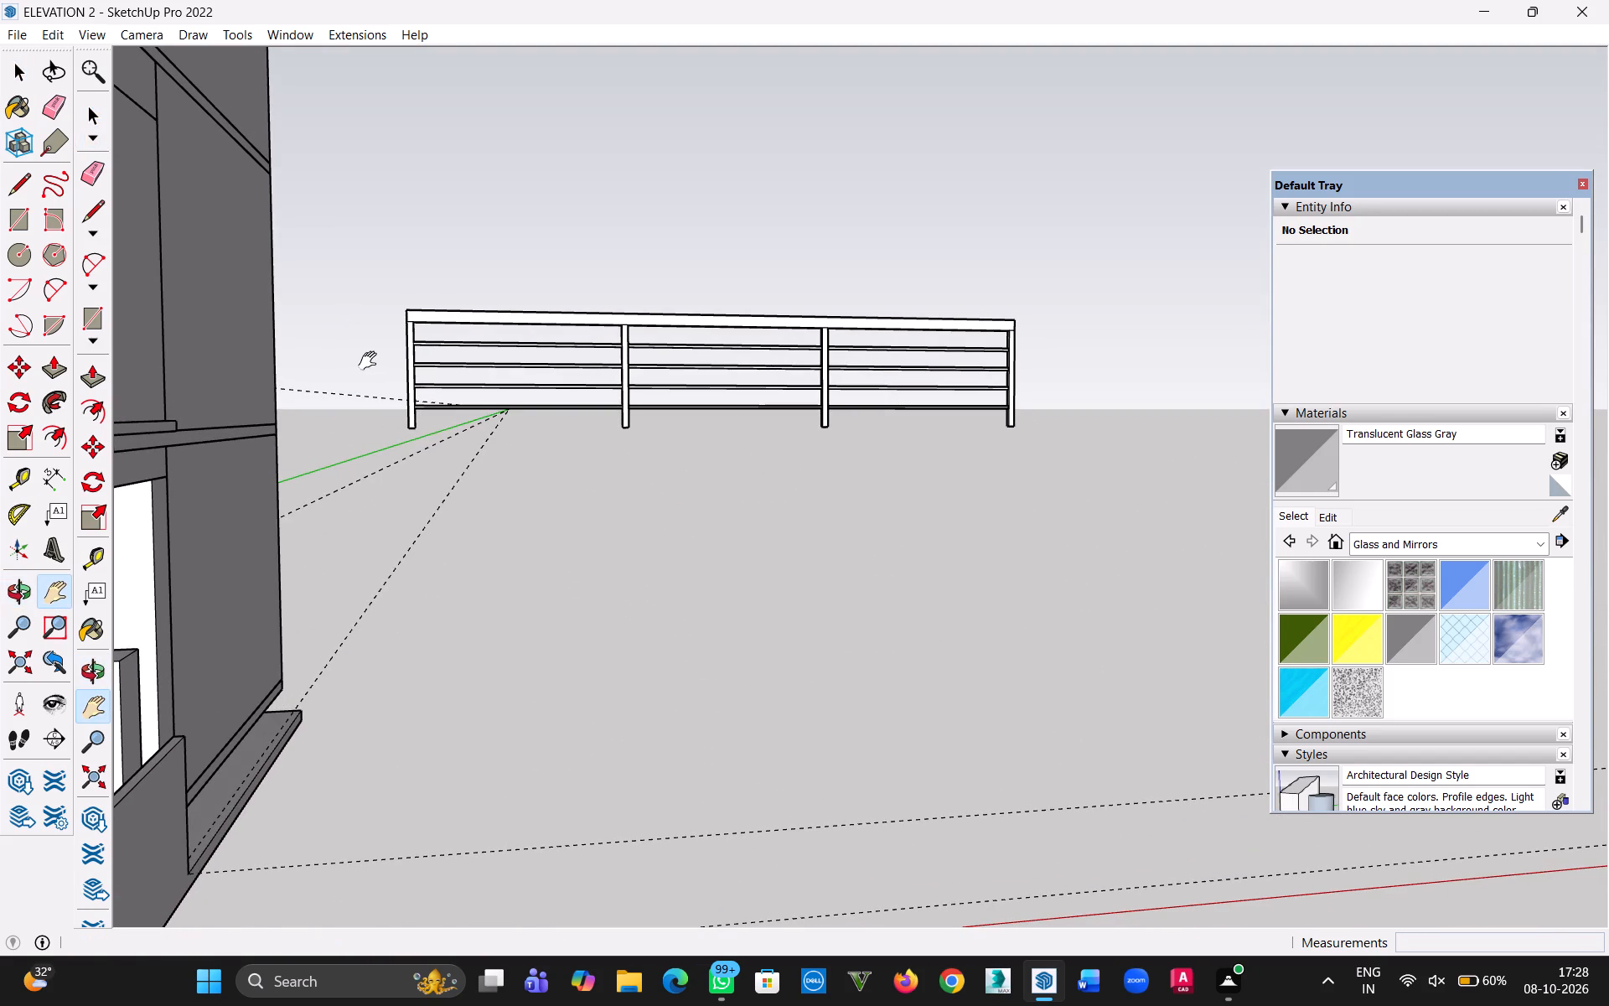
pyautogui.click(538, 371)
pyautogui.click(567, 319)
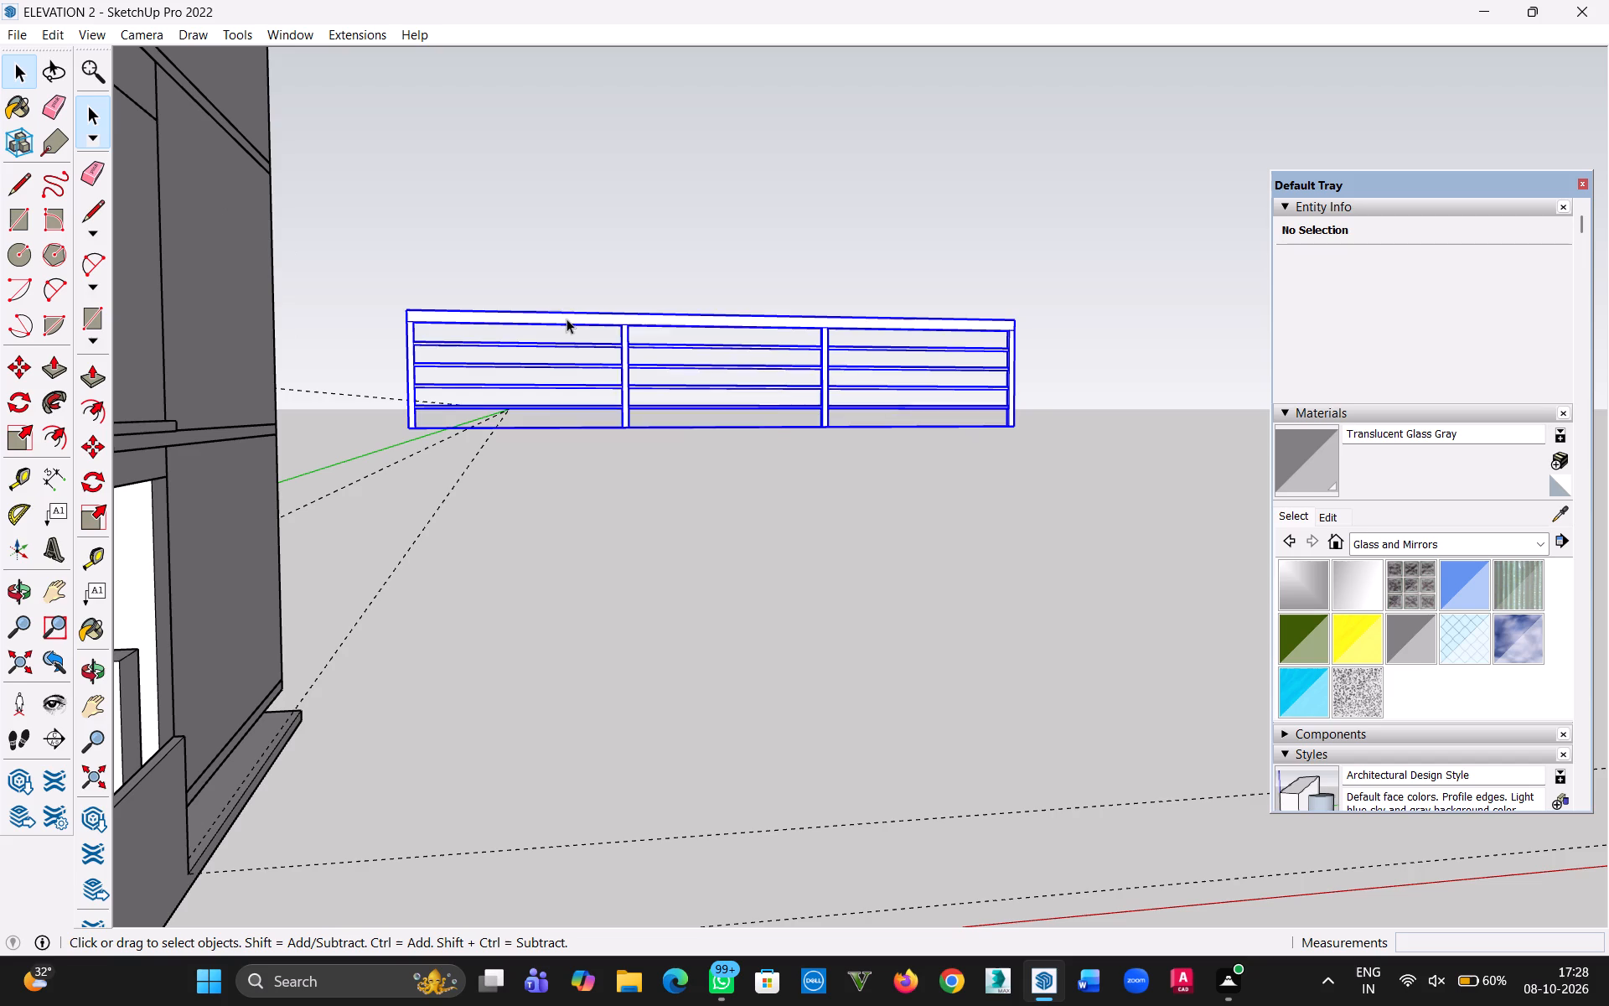
pyautogui.rightClick(567, 319)
pyautogui.click(638, 444)
# Delete the lowest horizontal rail in the copied railing's bay nearest the house, including its leftover edges.
pyautogui.scroll(4, 557, 358)
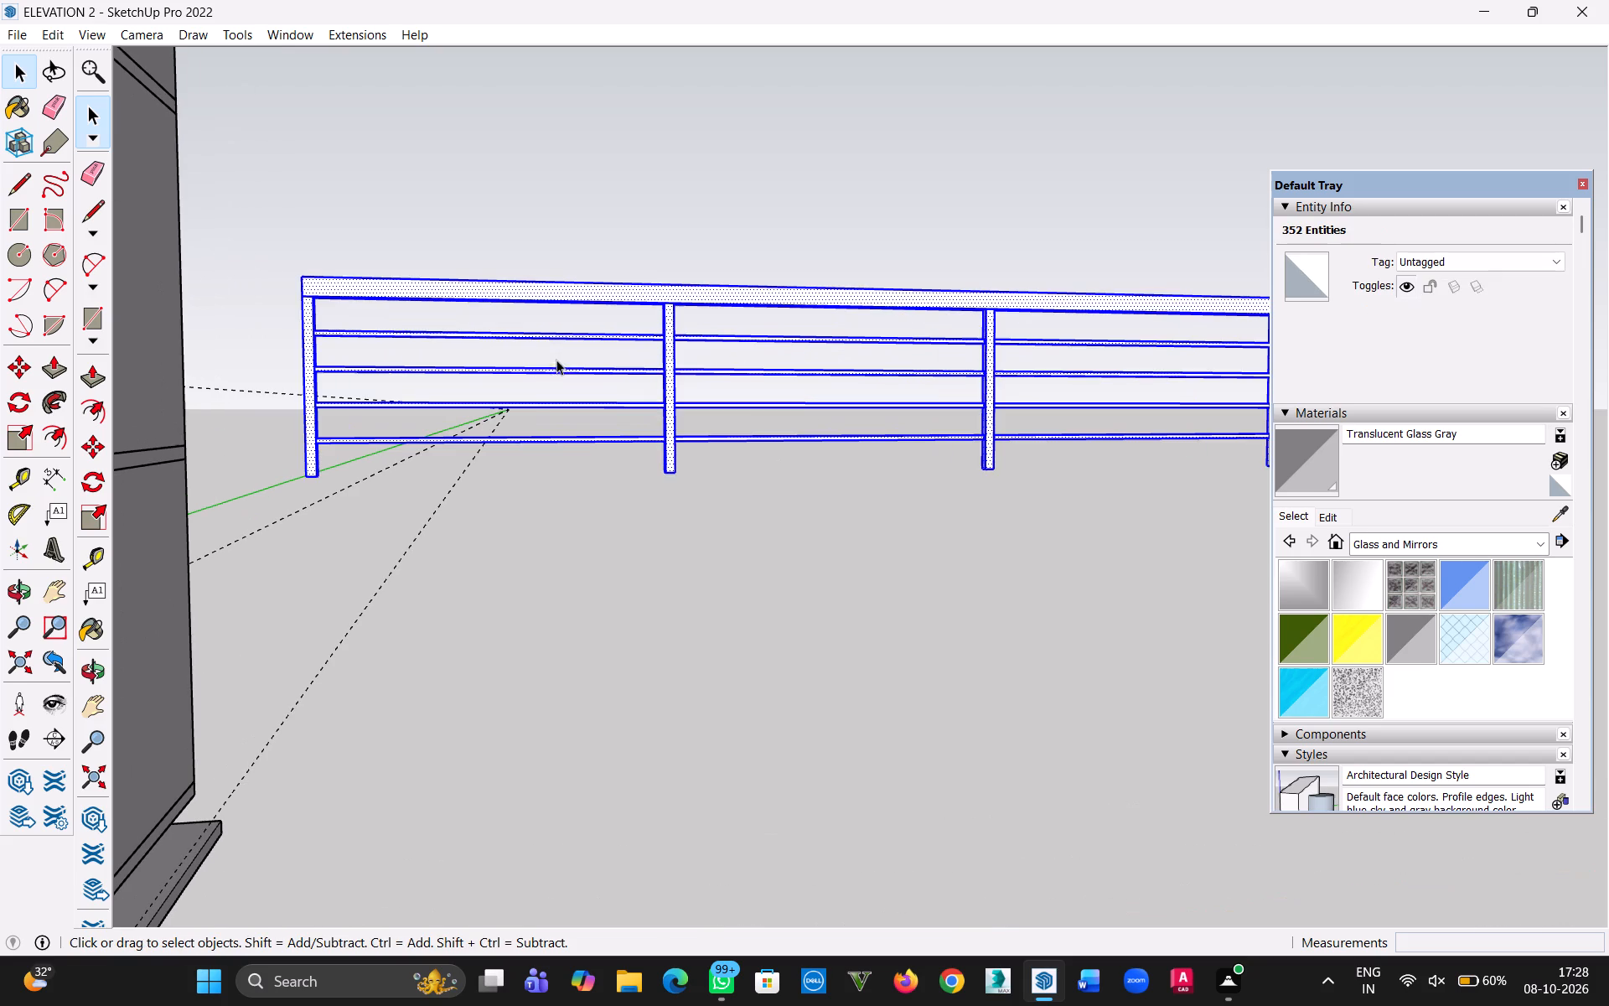
pyautogui.click(515, 440)
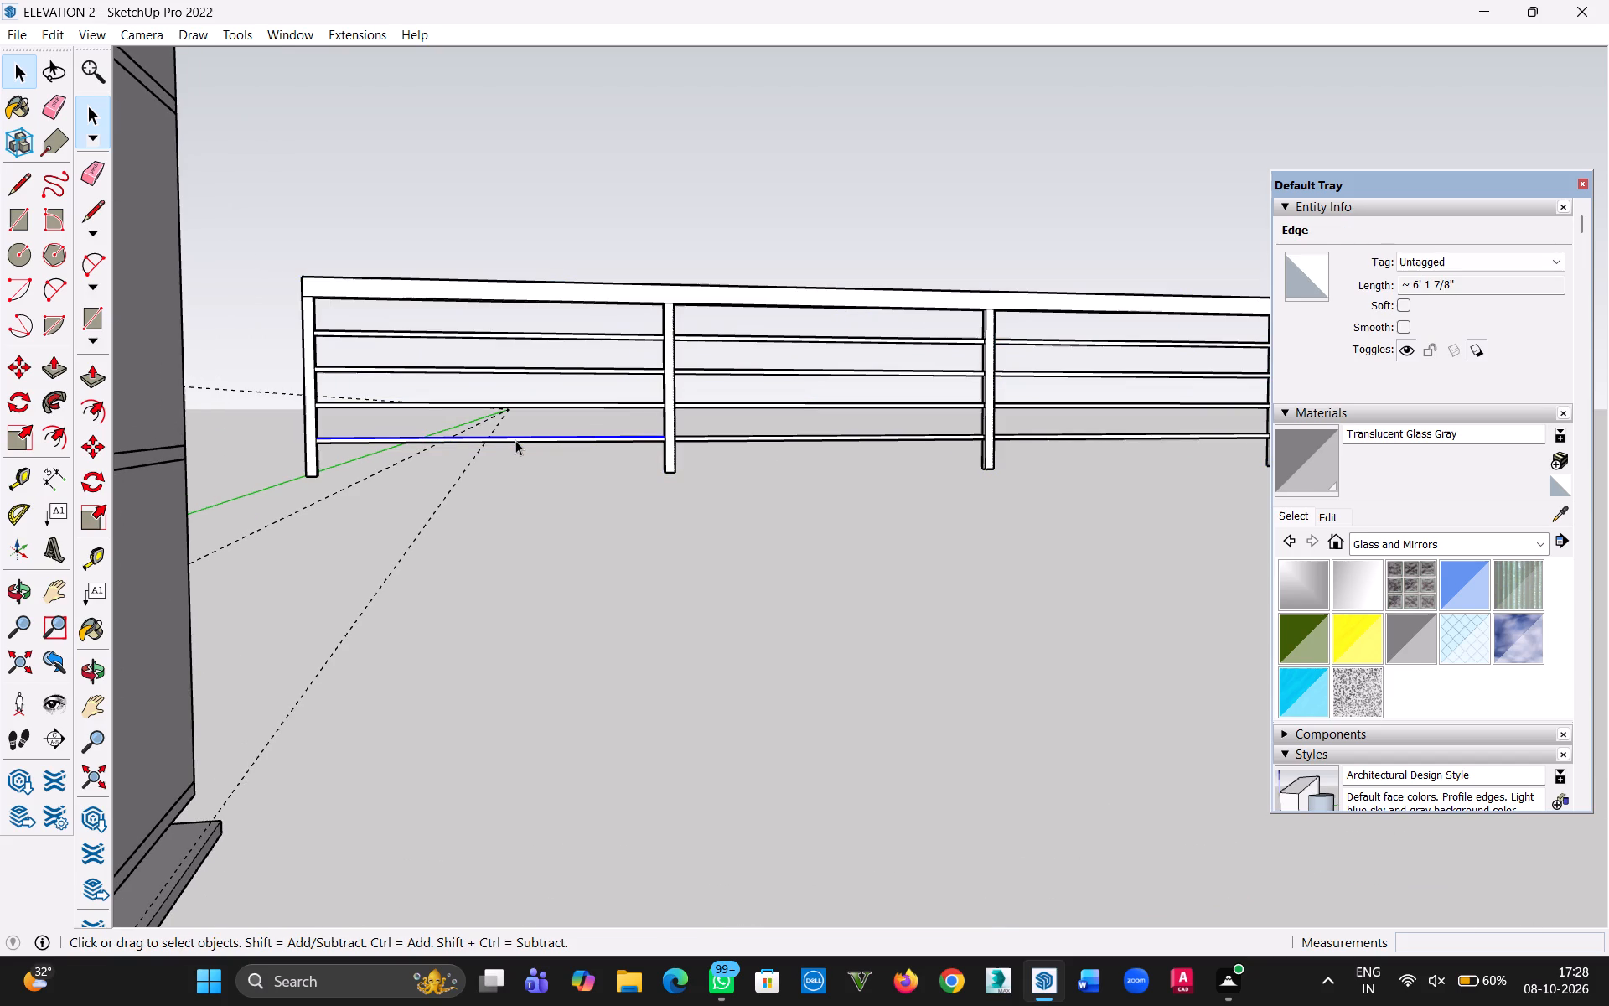
pyautogui.press('Delete')
pyautogui.hotkey('ctrl', 'z')
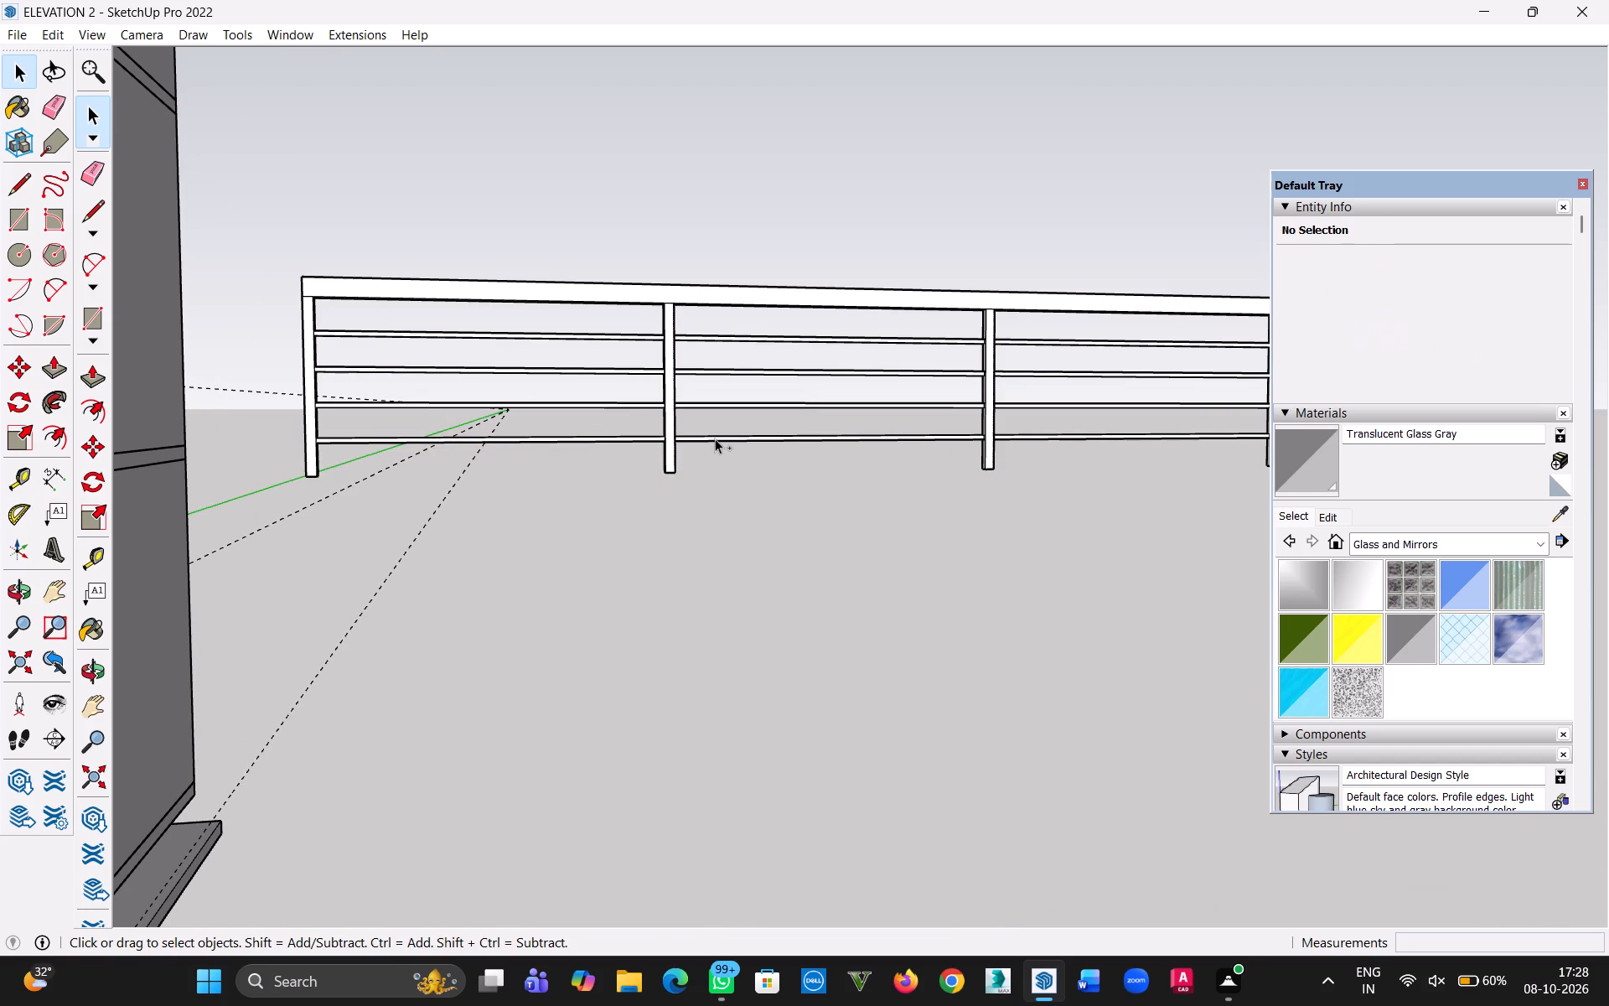
pyautogui.doubleClick(593, 440)
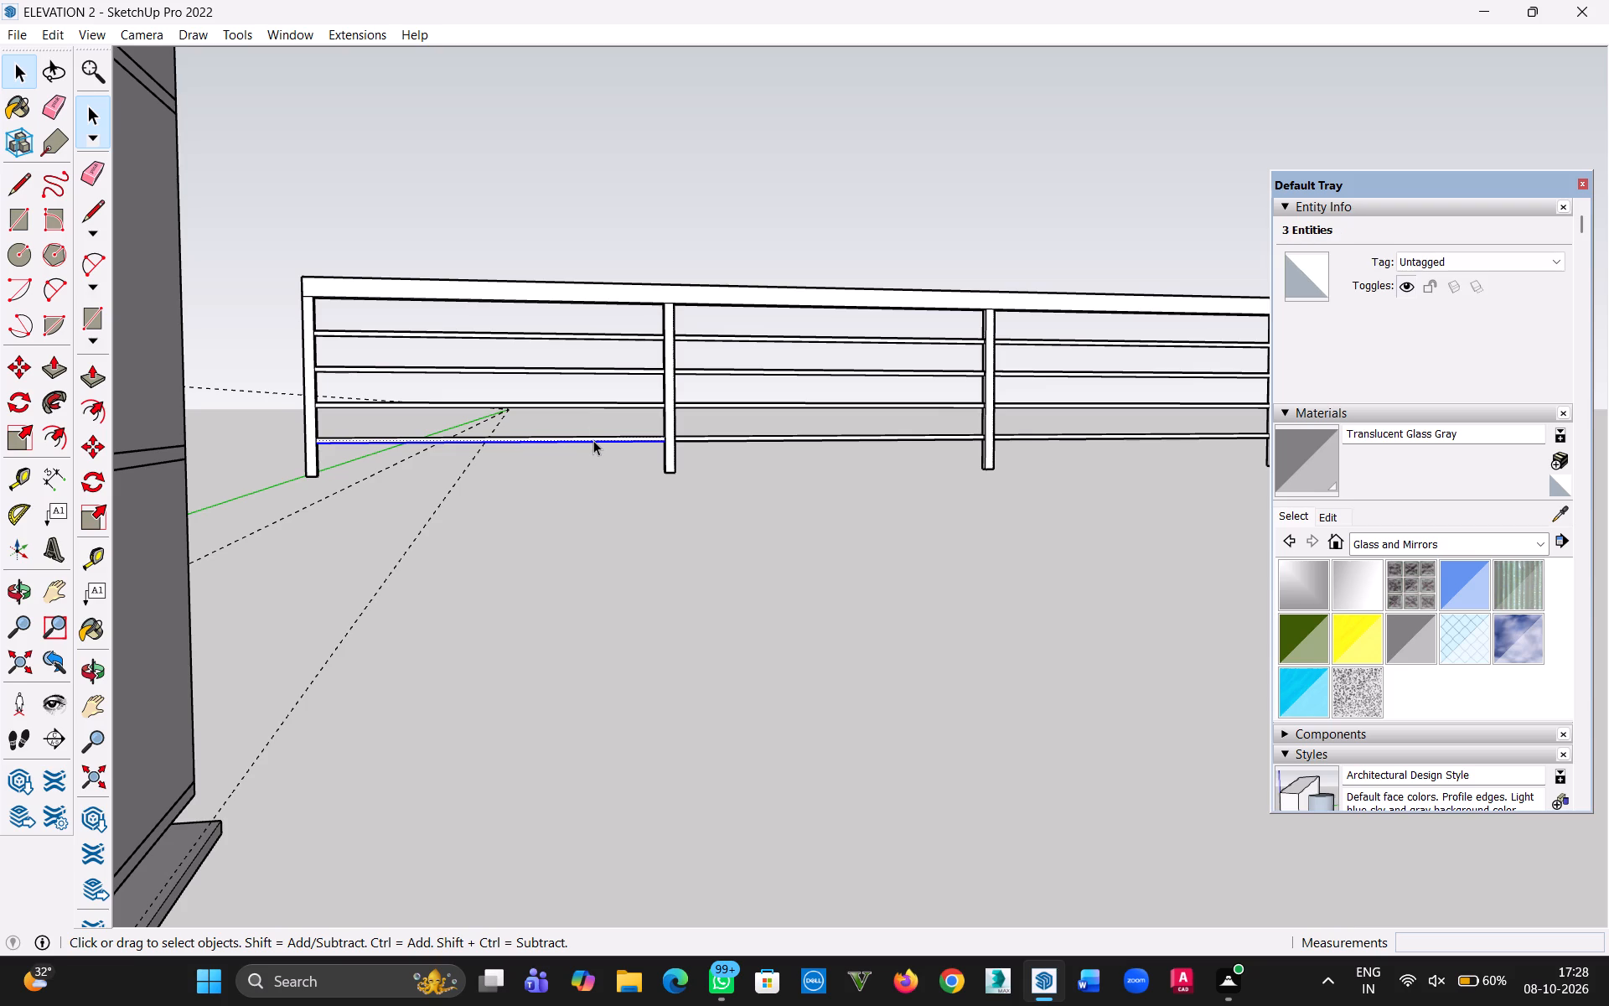
pyautogui.scroll(5, 592, 442)
pyautogui.click(598, 477)
pyautogui.doubleClick(605, 438)
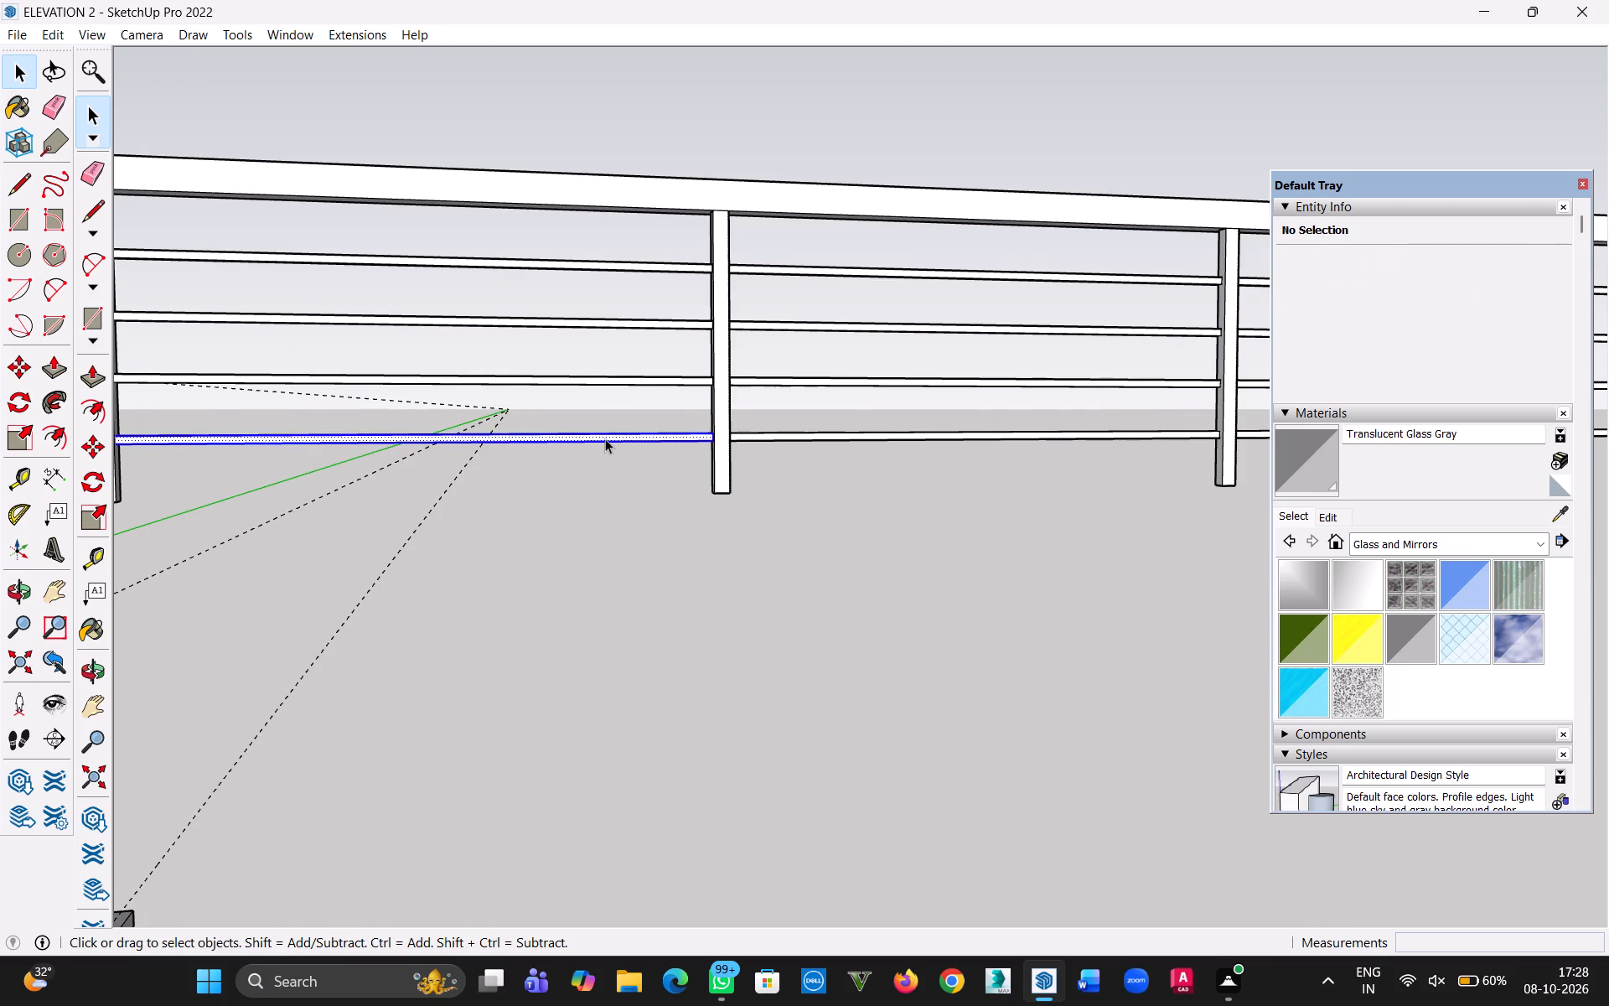
pyautogui.press('Delete')
pyautogui.doubleClick(777, 436)
pyautogui.press('Delete')
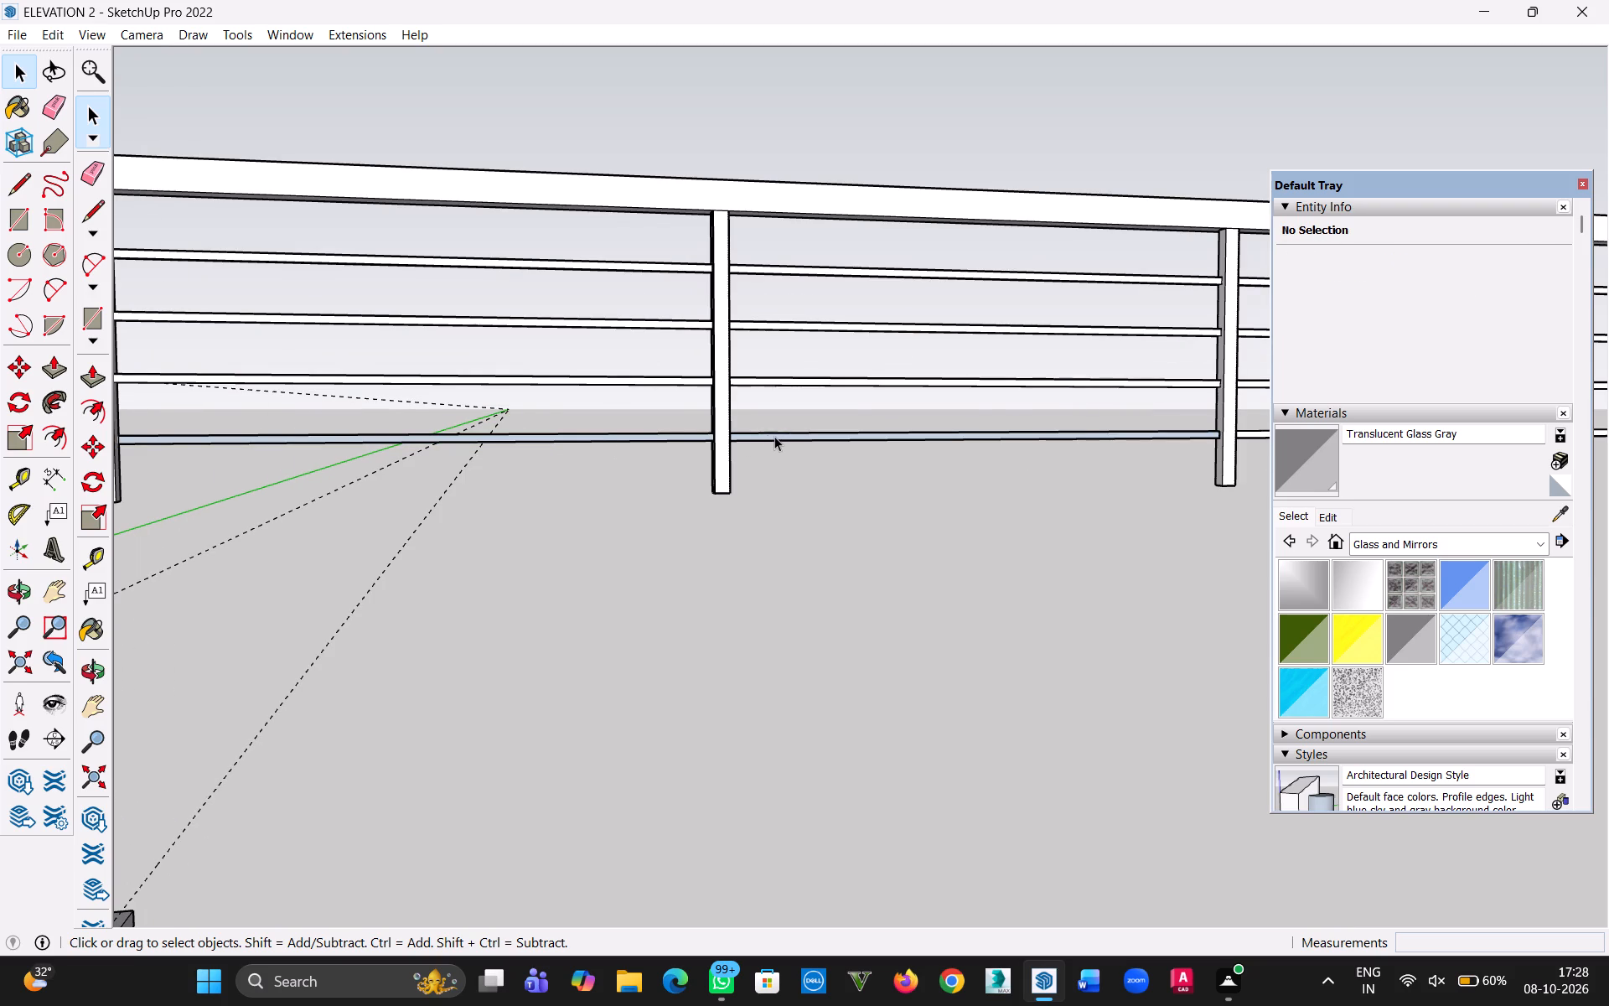
pyautogui.click(688, 433)
pyautogui.press('Delete')
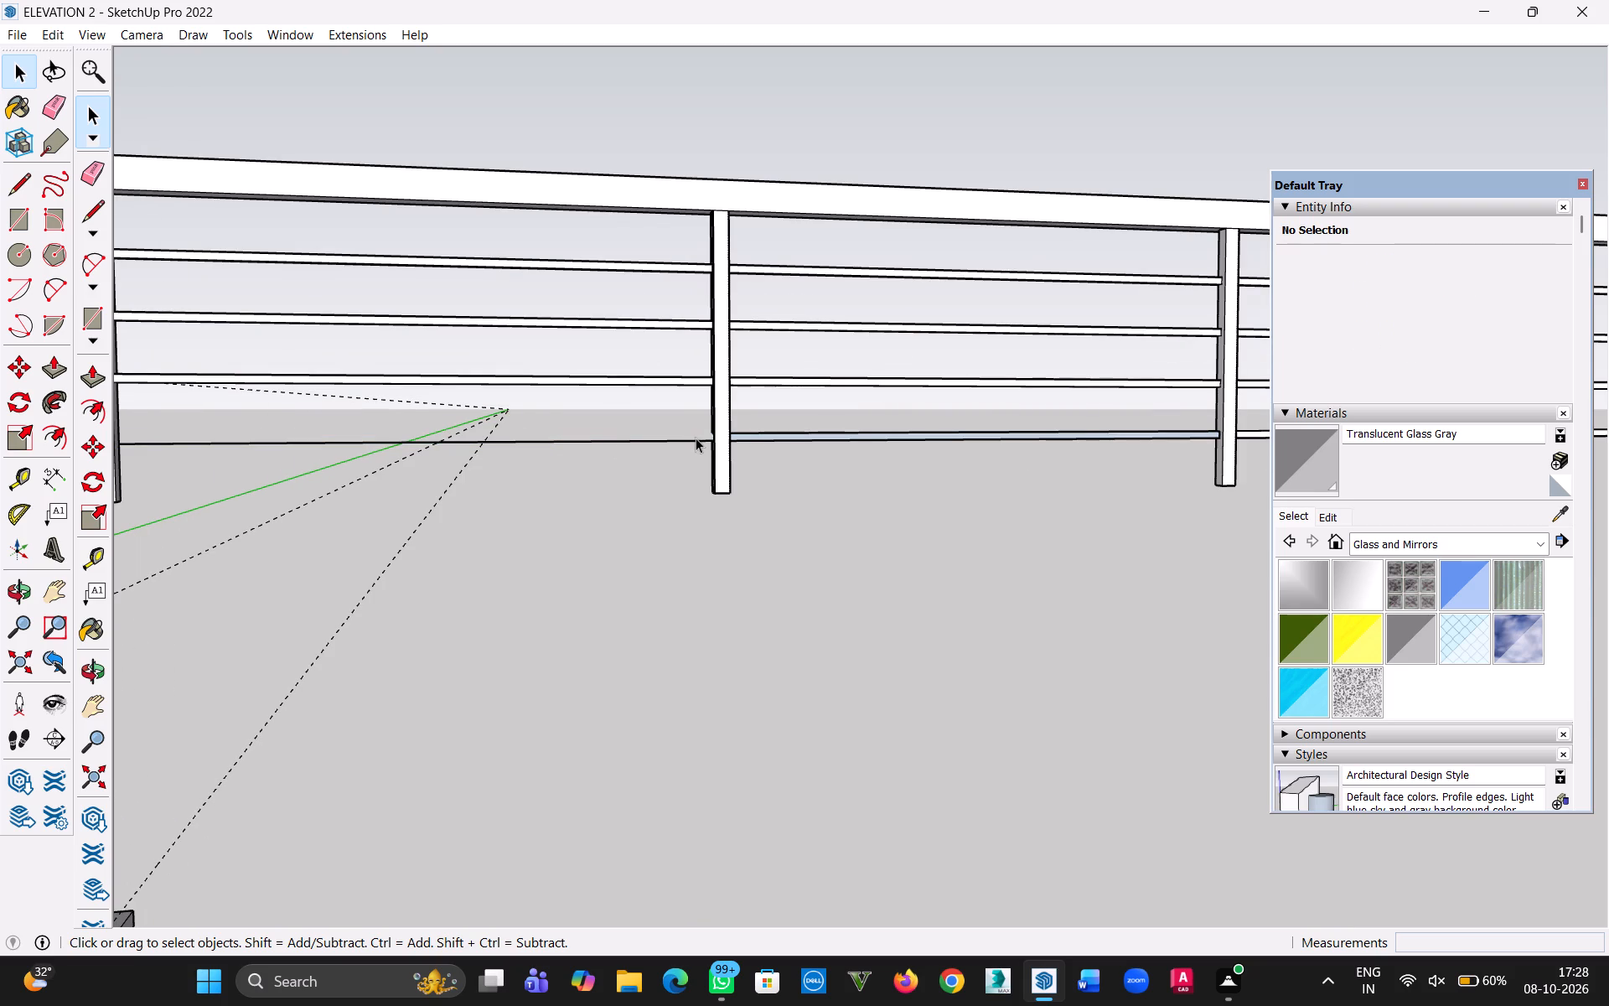
pyautogui.click(696, 439)
pyautogui.press('Delete')
# Delete the remaining edges of the lowest horizontal rail in the copied railing's middle bay.
pyautogui.click(775, 431)
pyautogui.click(777, 440)
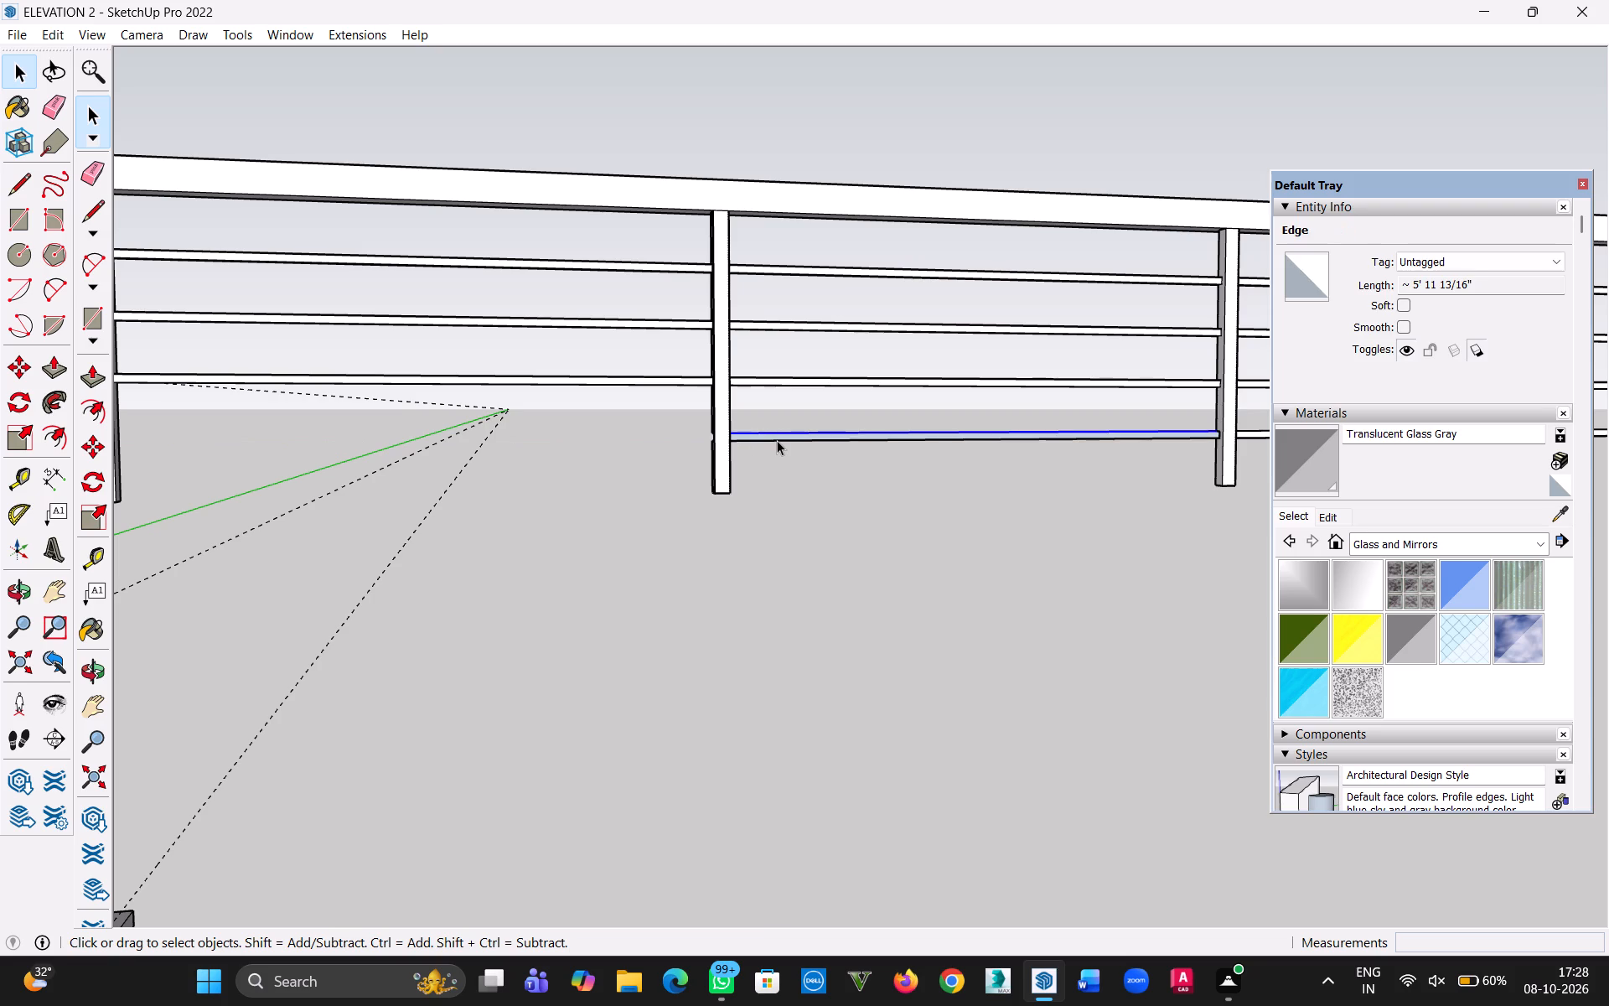
pyautogui.press('Delete')
pyautogui.click(773, 433)
pyautogui.press('Delete')
pyautogui.click(773, 440)
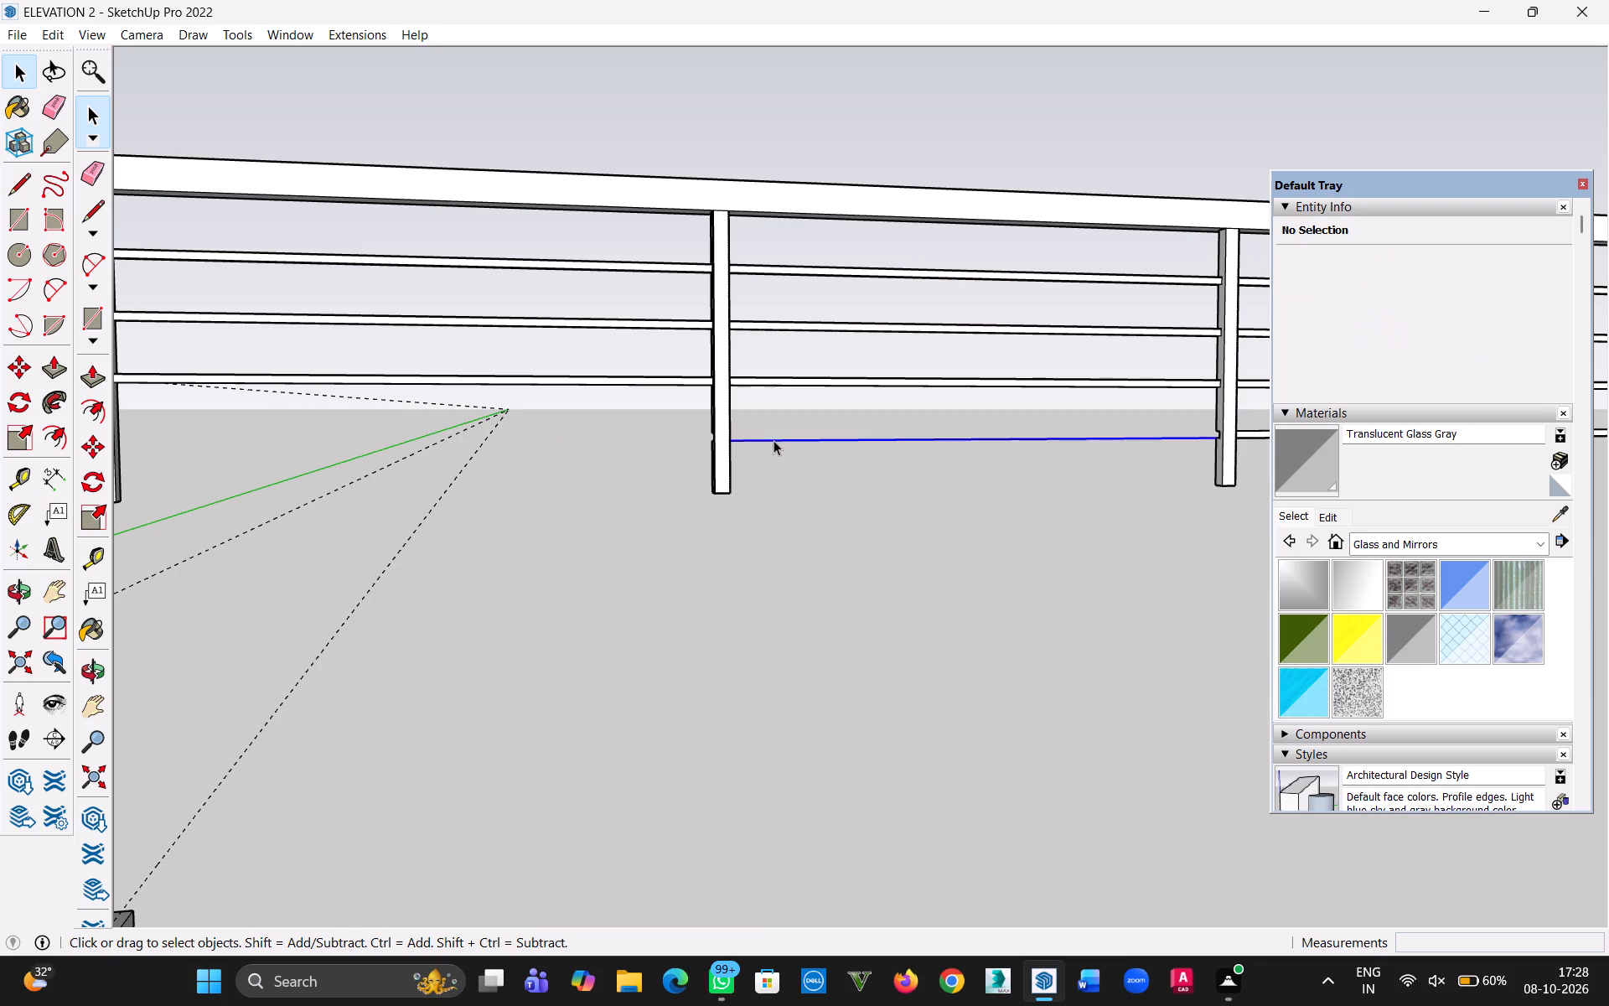
pyautogui.press('Delete')
# Delete the lowest horizontal rail in the copied railing's end bay, farthest from the house.
pyautogui.press('h')
pyautogui.moveTo(1014, 458); pyautogui.dragTo(706, 497)
pyautogui.moveTo(1051, 494); pyautogui.dragTo(1041, 497, button='middle')
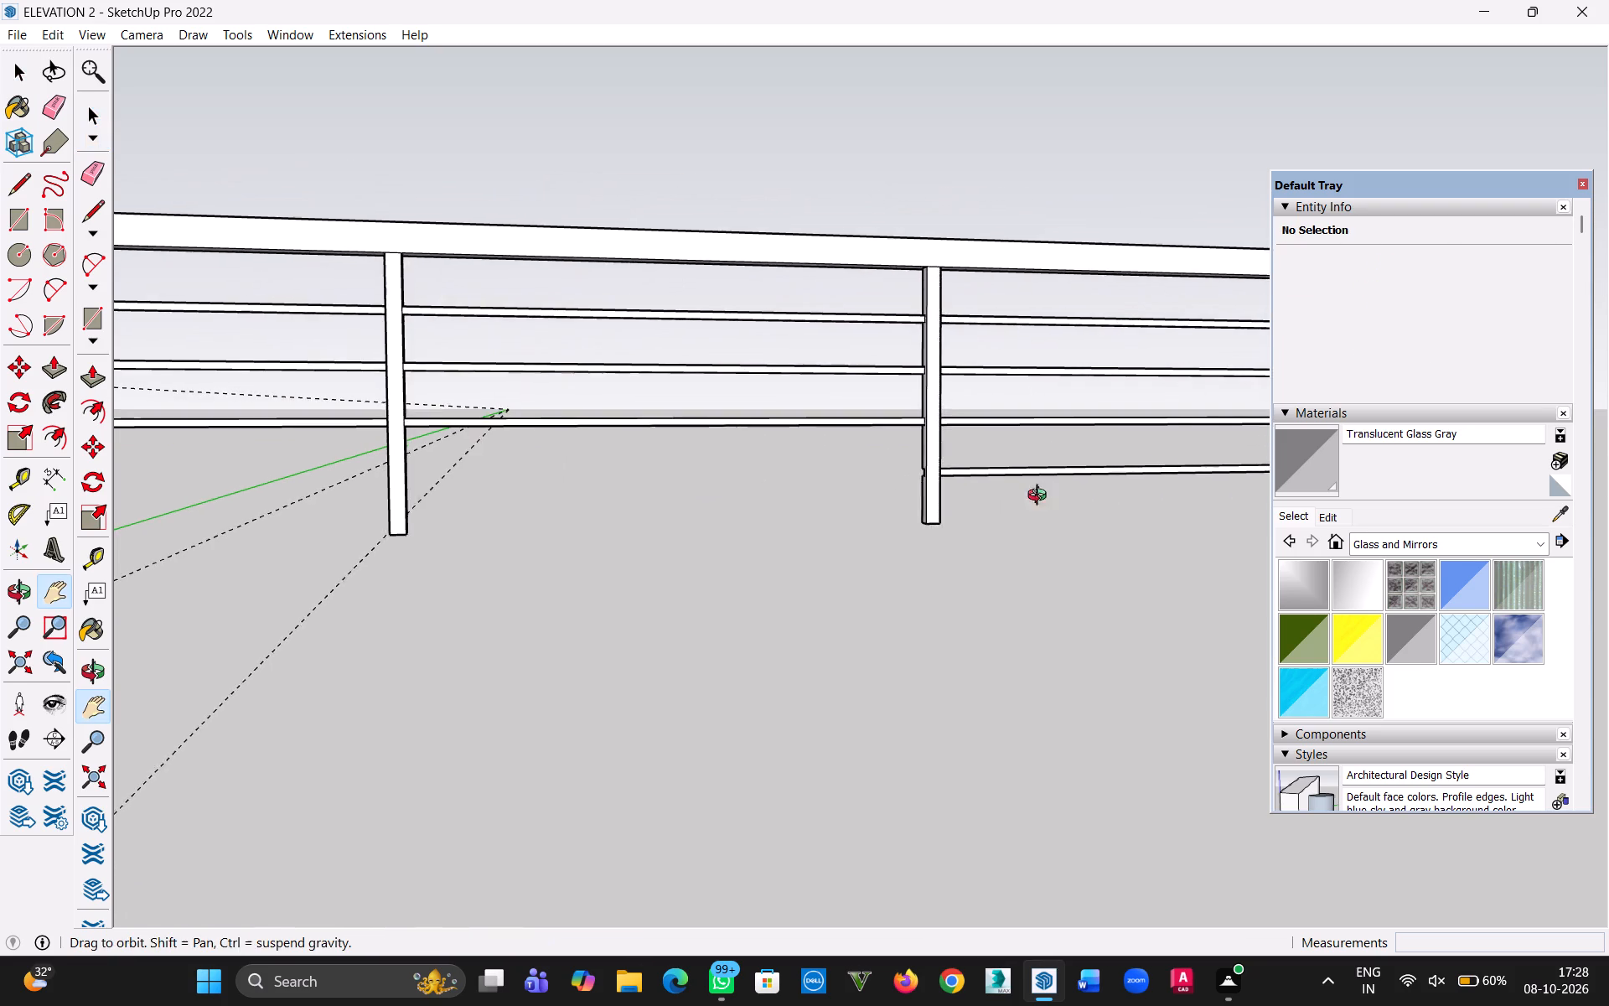
pyautogui.moveTo(1041, 497); pyautogui.dragTo(914, 509, button='middle')
pyautogui.scroll(-4, 1046, 522)
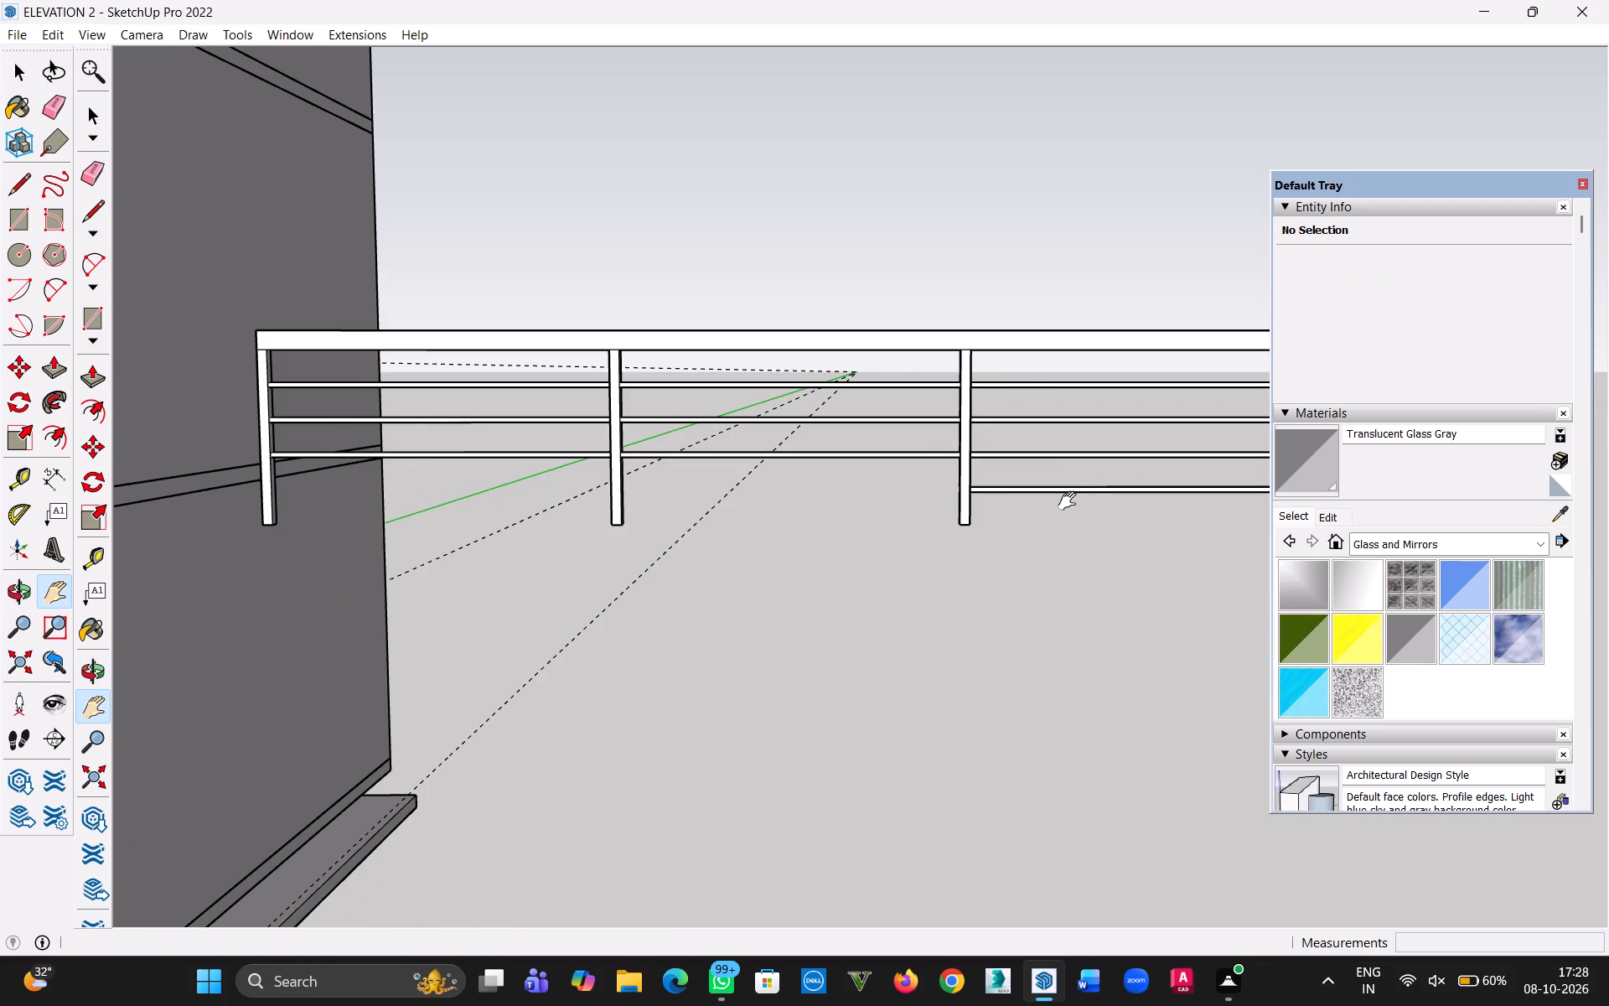
pyautogui.press('Escape')
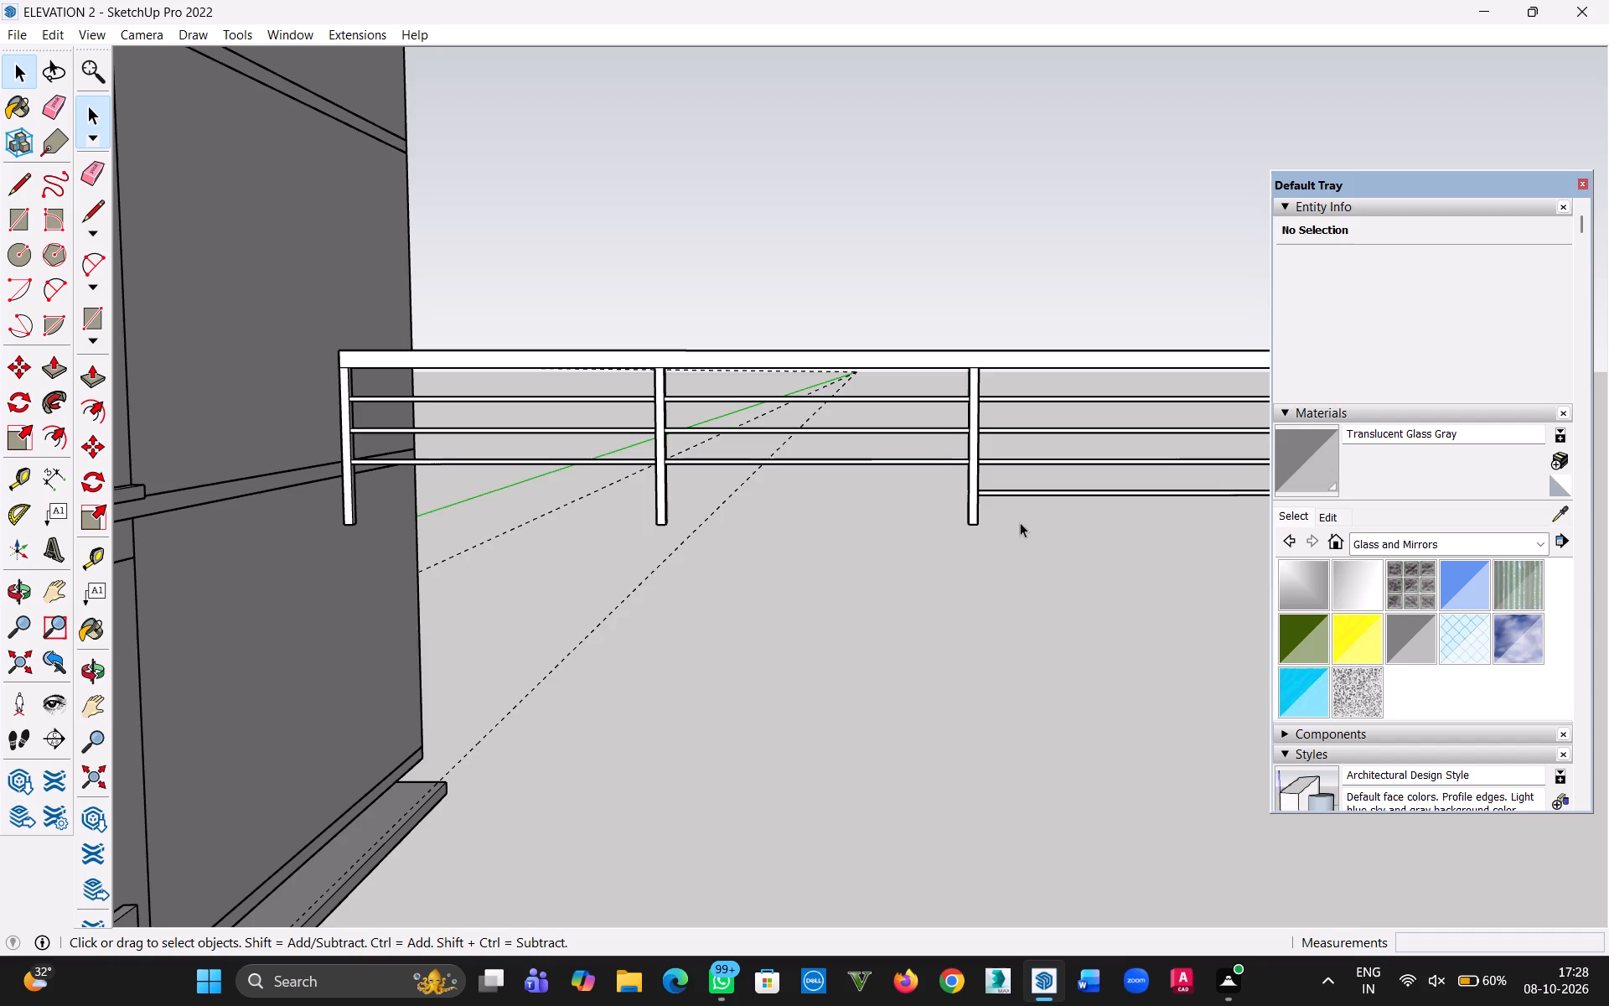
pyautogui.press('h')
pyautogui.moveTo(1063, 548); pyautogui.dragTo(691, 539)
pyautogui.press('Escape')
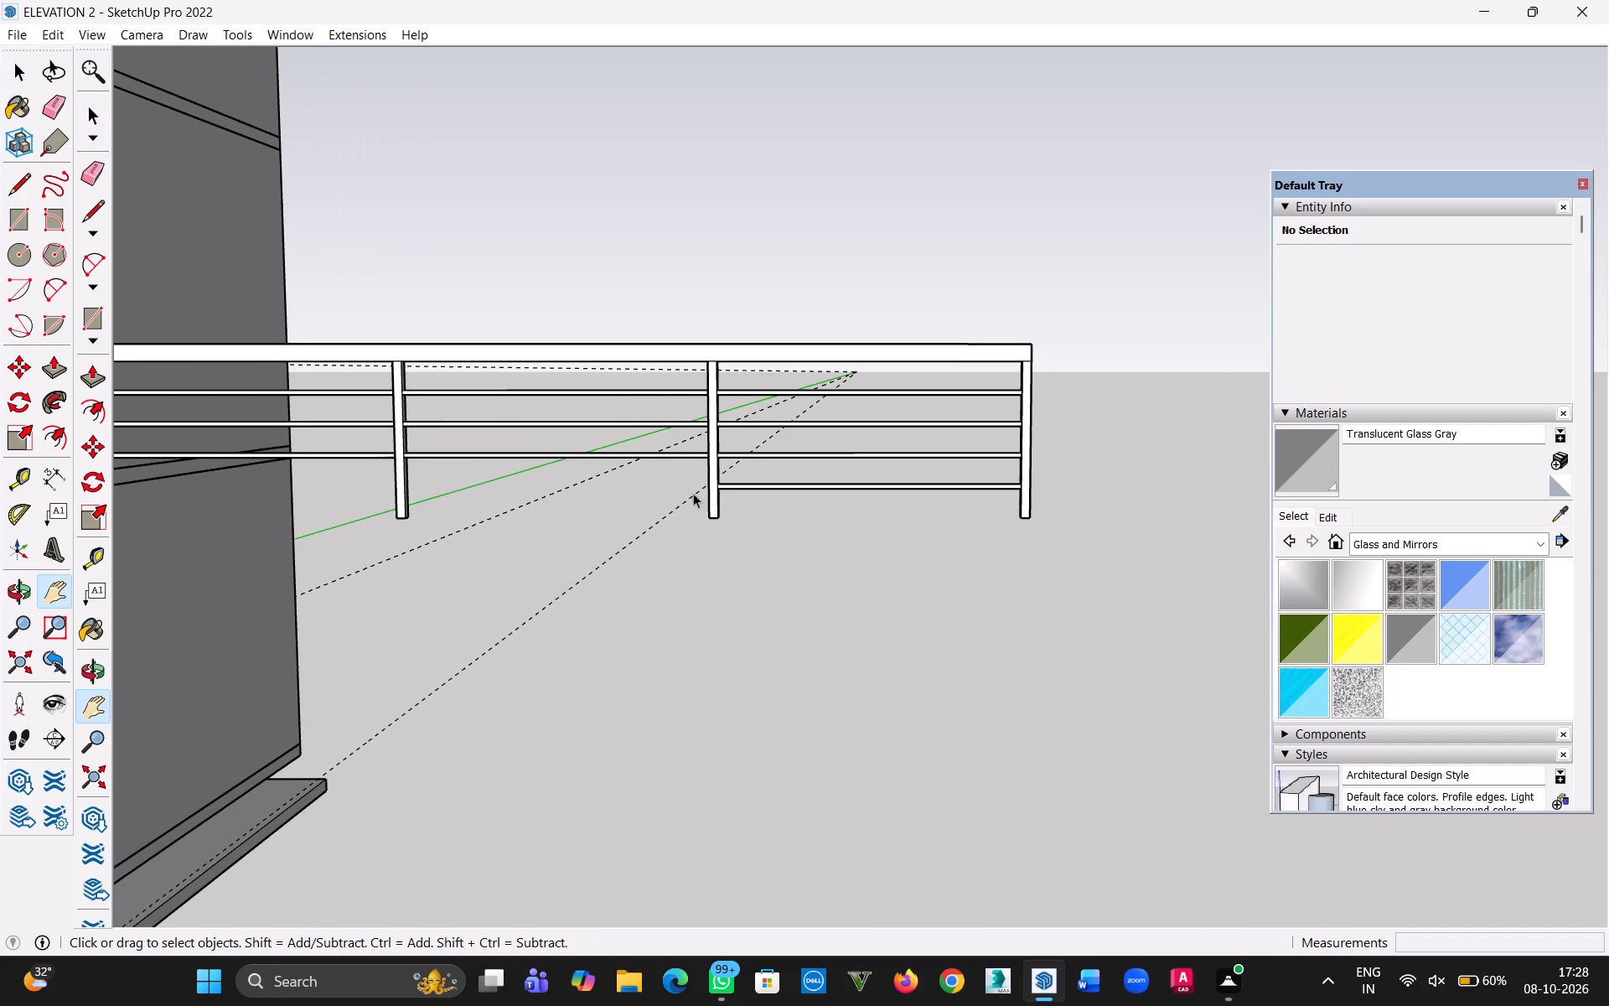
pyautogui.moveTo(699, 520); pyautogui.dragTo(728, 537, button='middle')
pyautogui.moveTo(687, 473); pyautogui.dragTo(1043, 499)
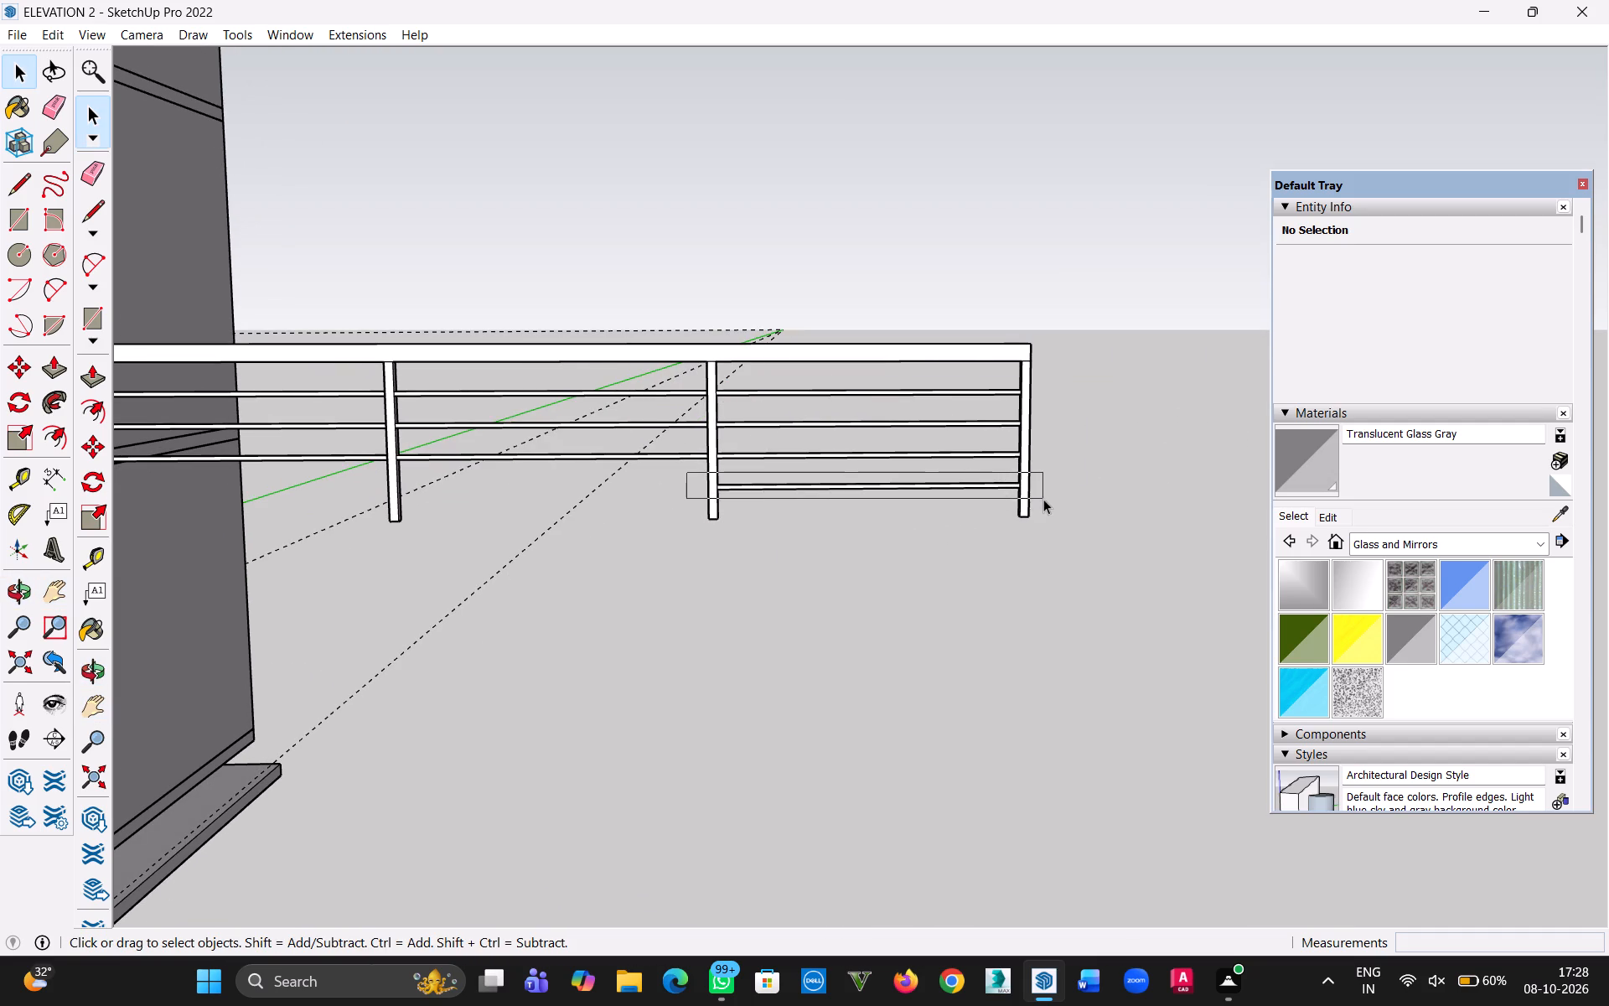
pyautogui.moveTo(1043, 499); pyautogui.dragTo(1045, 499)
pyautogui.press('Delete')
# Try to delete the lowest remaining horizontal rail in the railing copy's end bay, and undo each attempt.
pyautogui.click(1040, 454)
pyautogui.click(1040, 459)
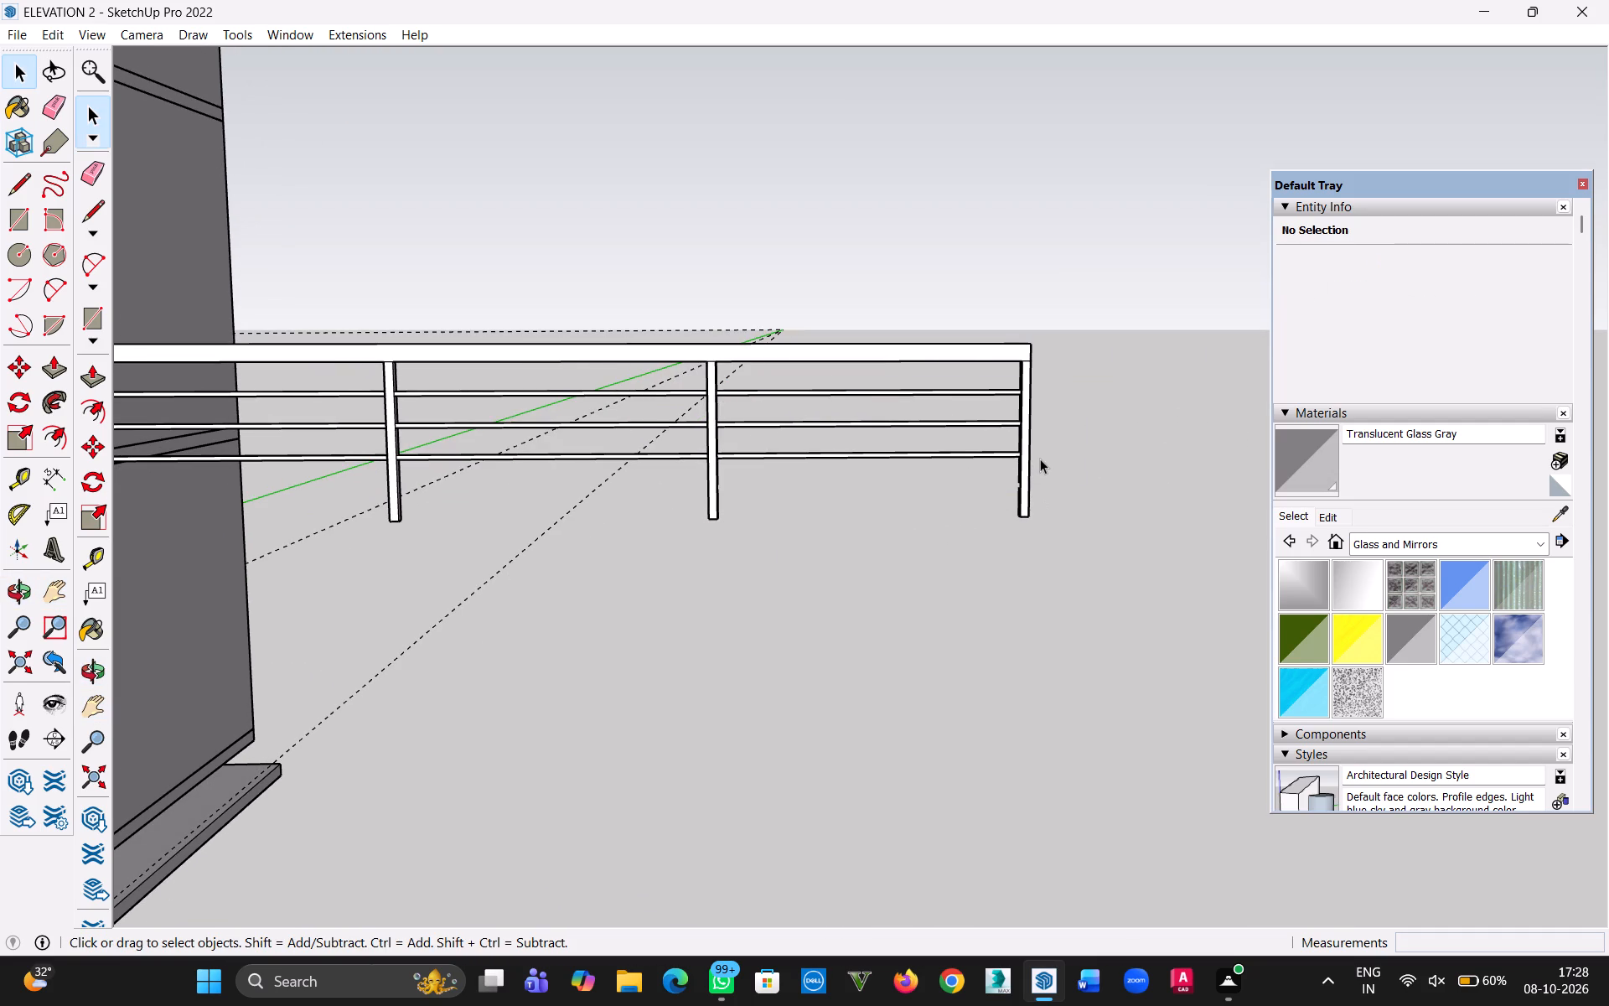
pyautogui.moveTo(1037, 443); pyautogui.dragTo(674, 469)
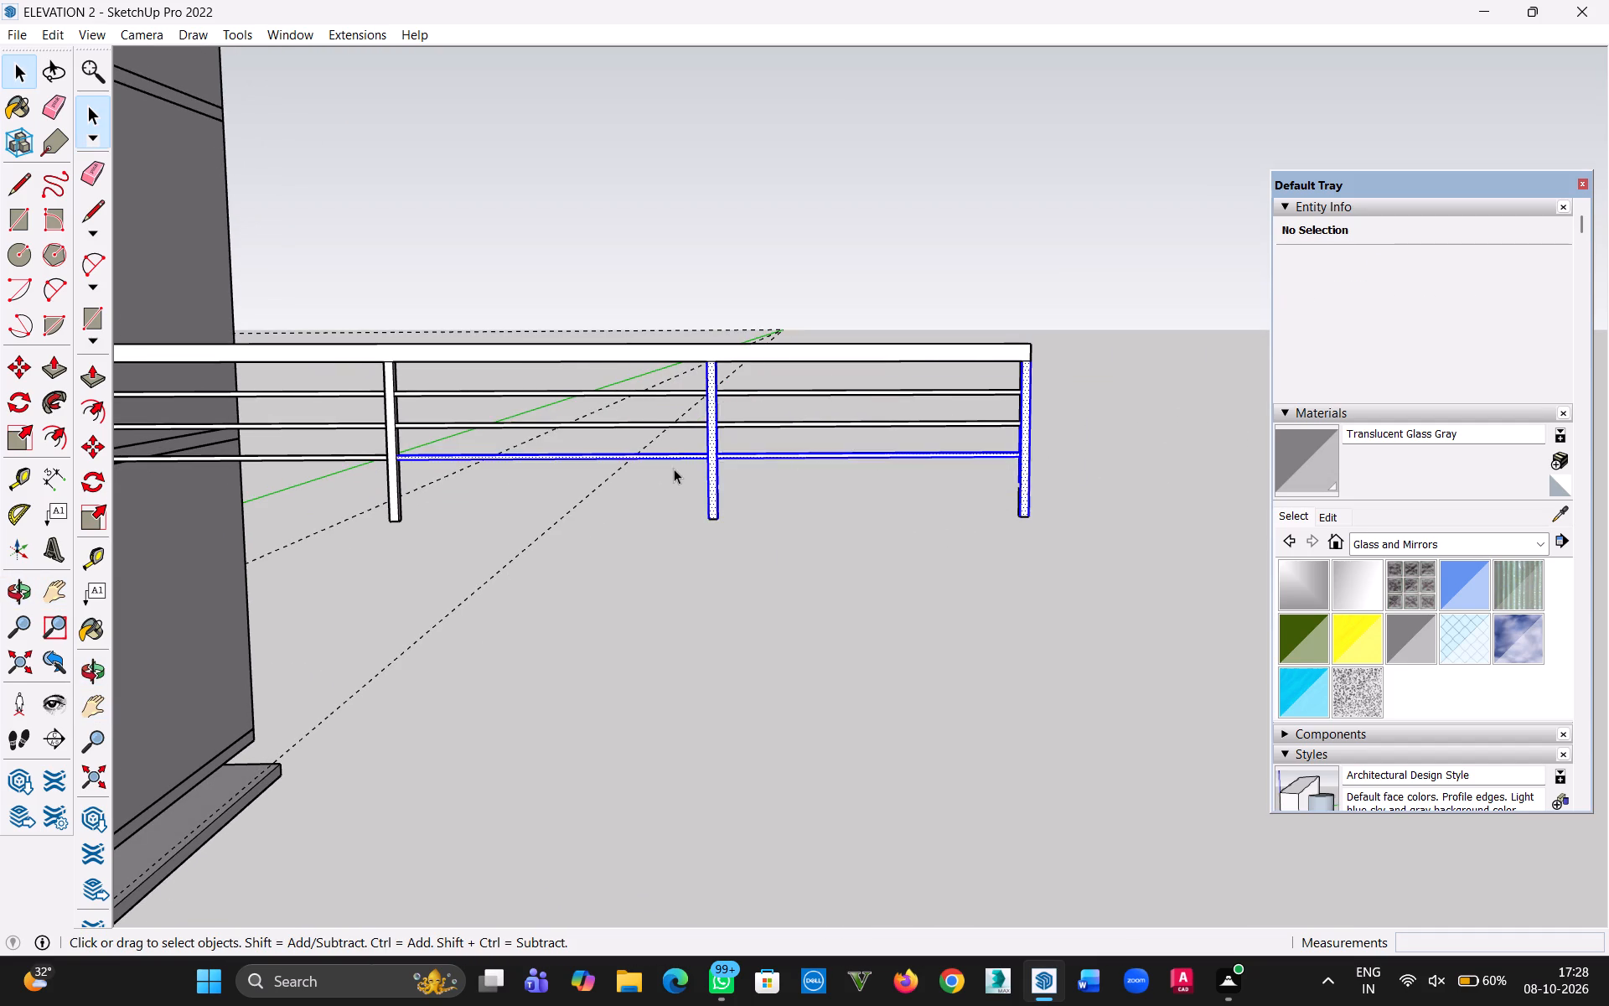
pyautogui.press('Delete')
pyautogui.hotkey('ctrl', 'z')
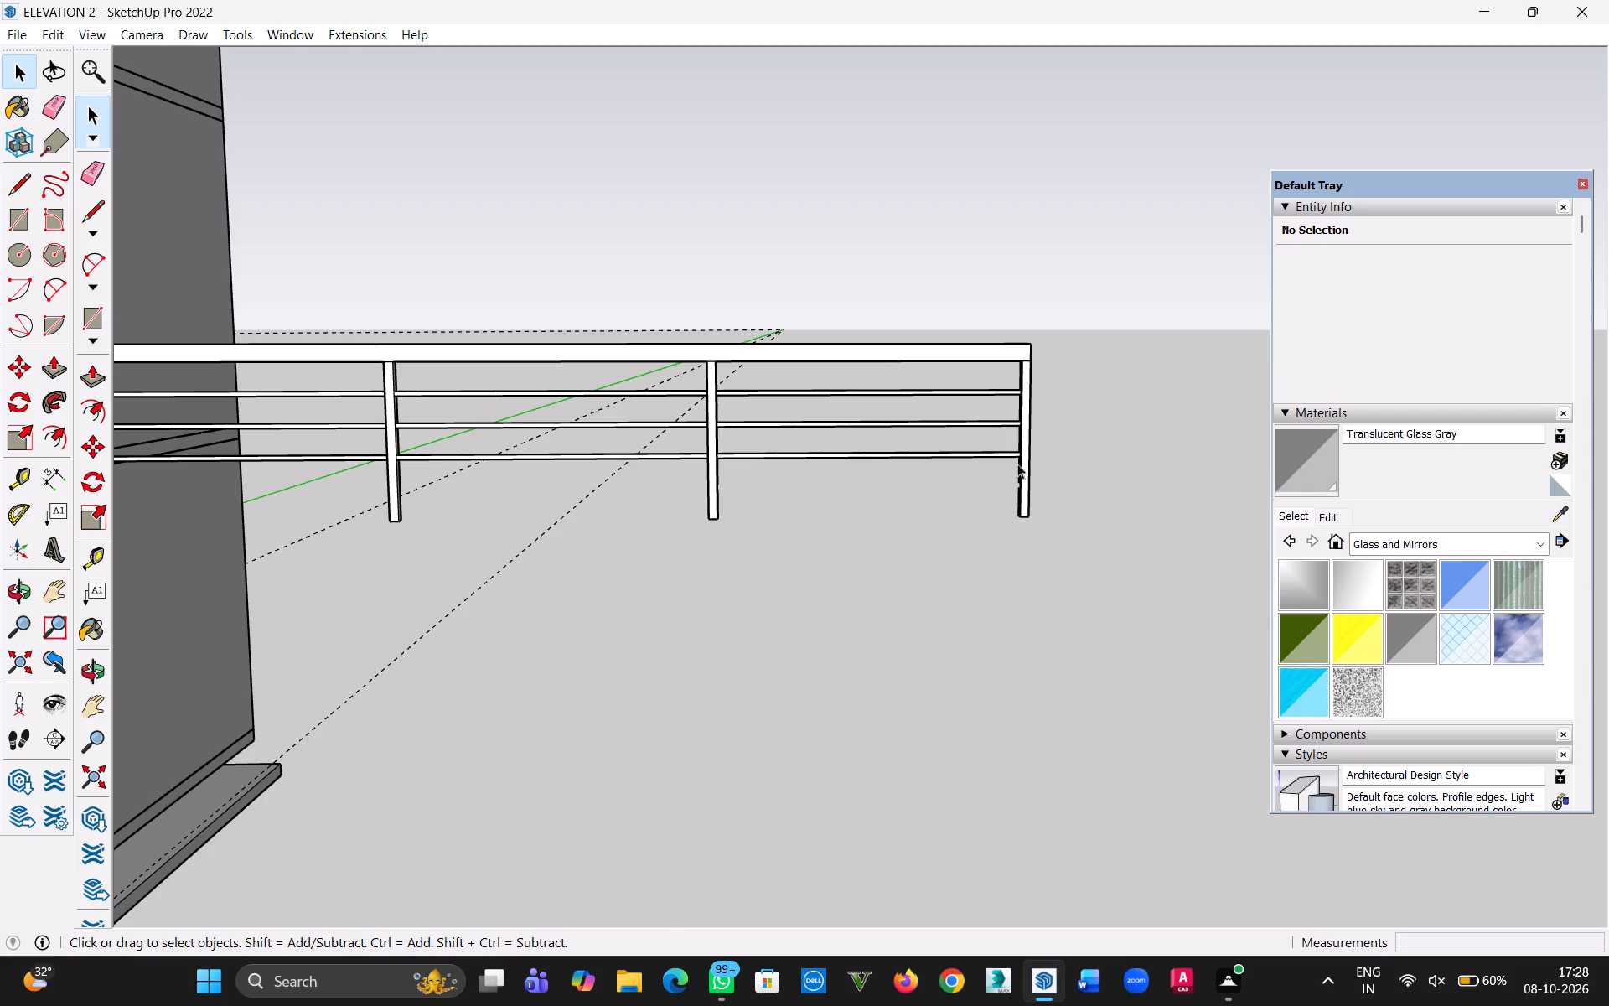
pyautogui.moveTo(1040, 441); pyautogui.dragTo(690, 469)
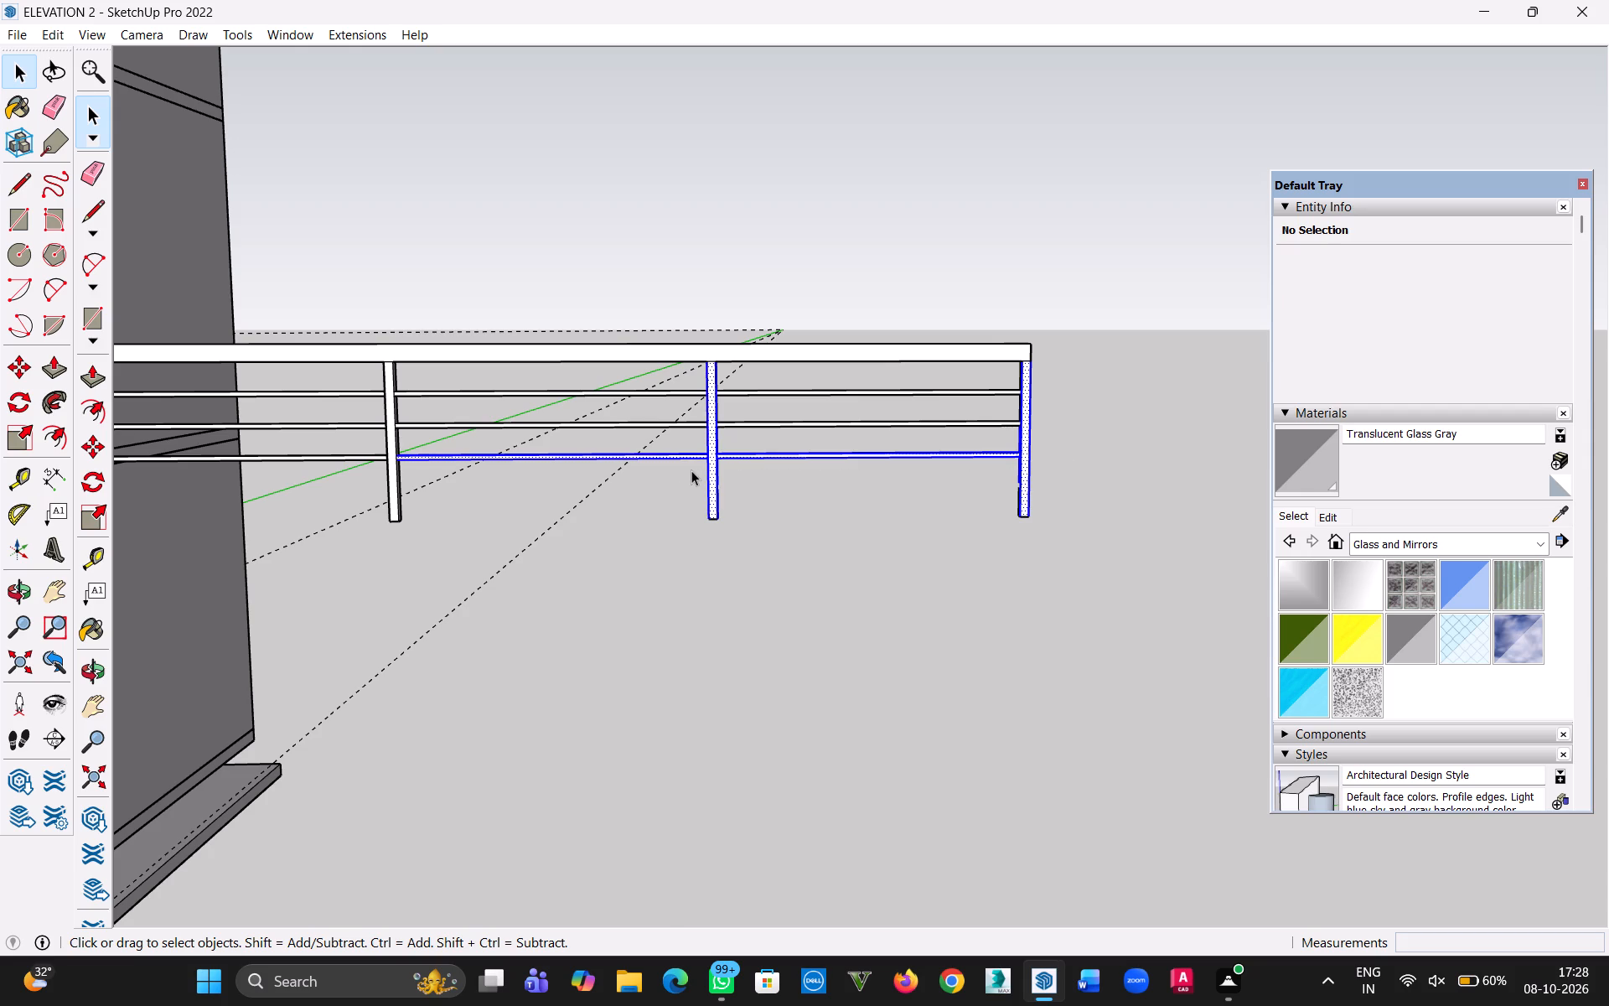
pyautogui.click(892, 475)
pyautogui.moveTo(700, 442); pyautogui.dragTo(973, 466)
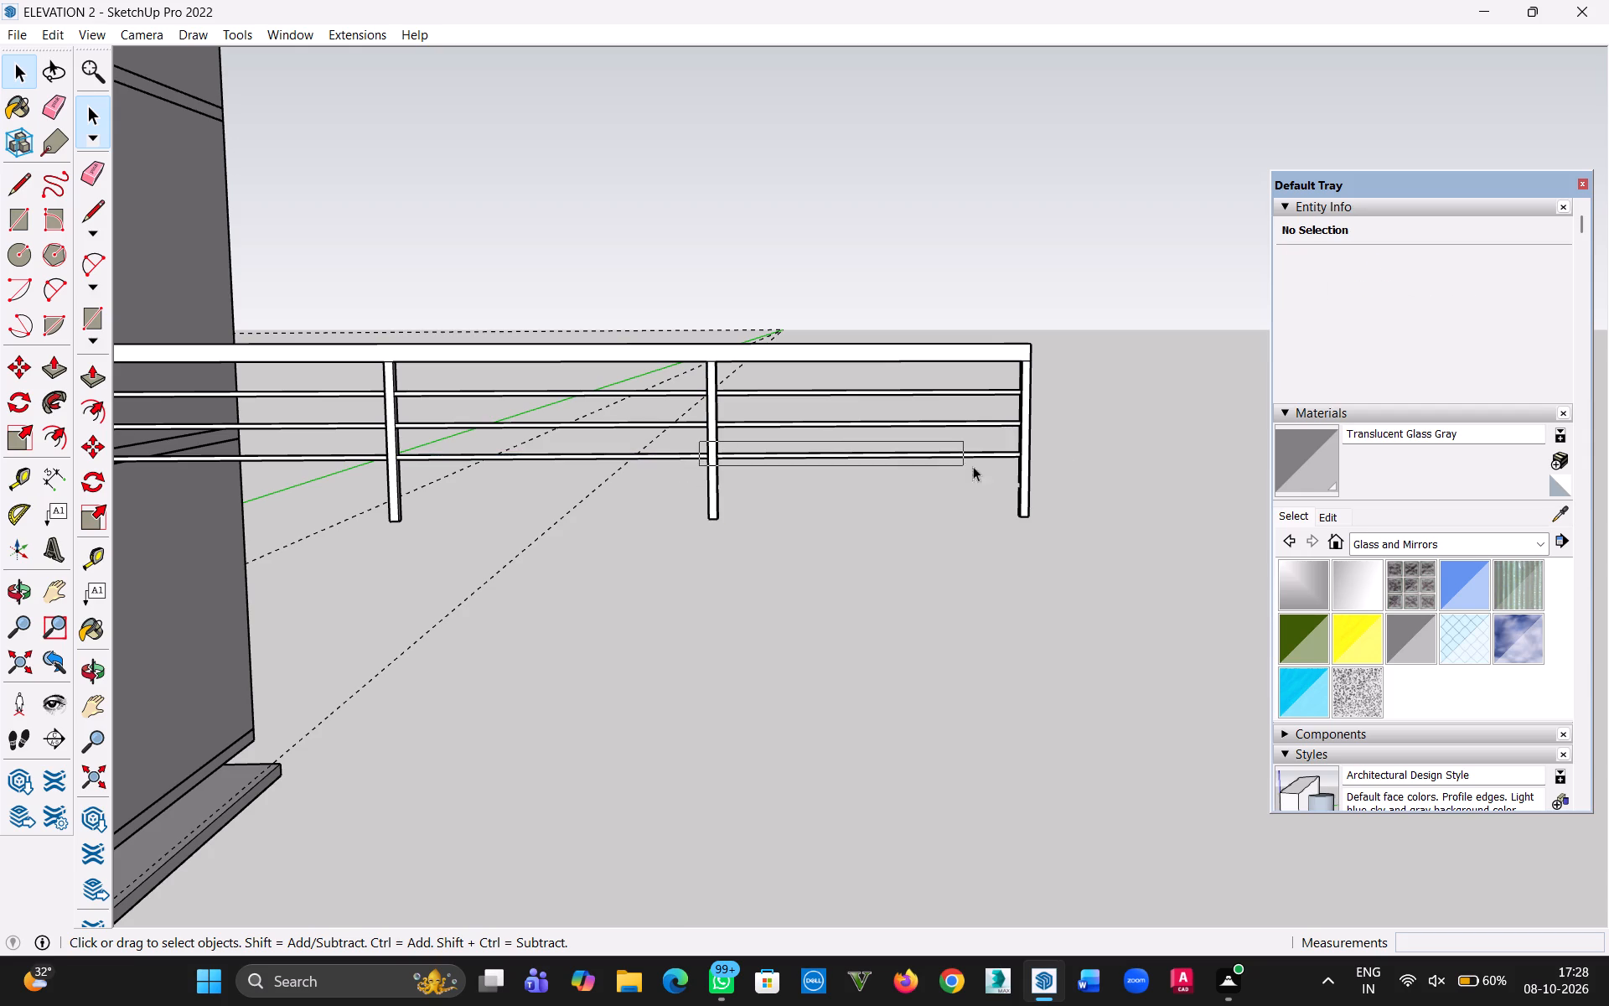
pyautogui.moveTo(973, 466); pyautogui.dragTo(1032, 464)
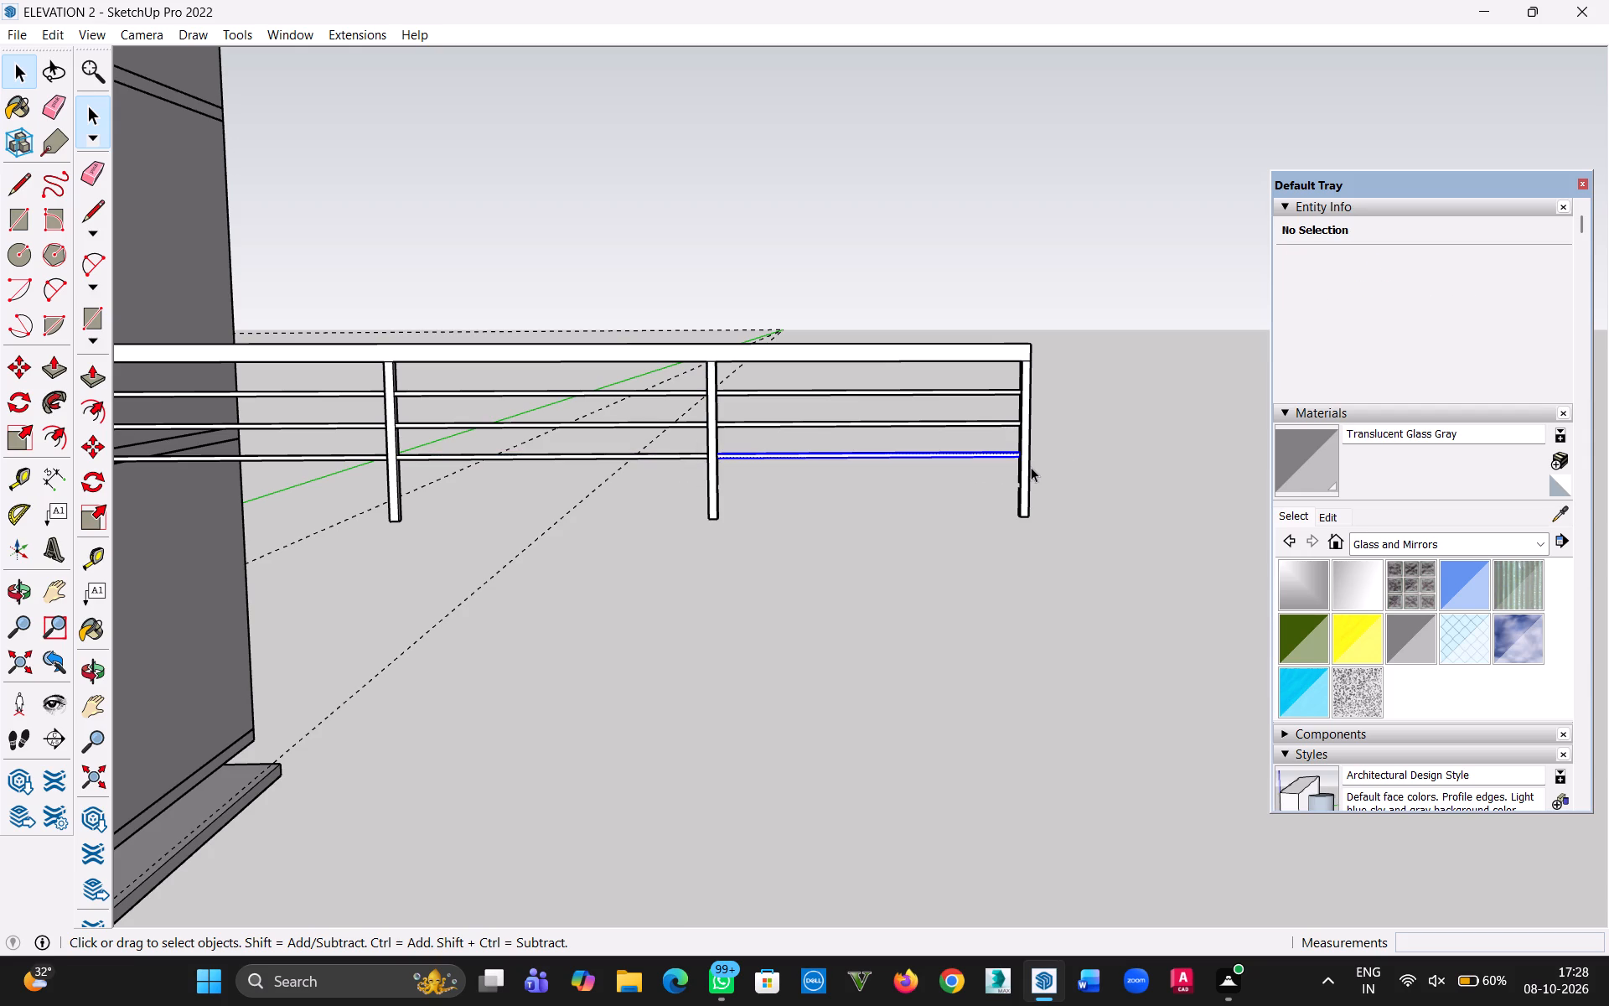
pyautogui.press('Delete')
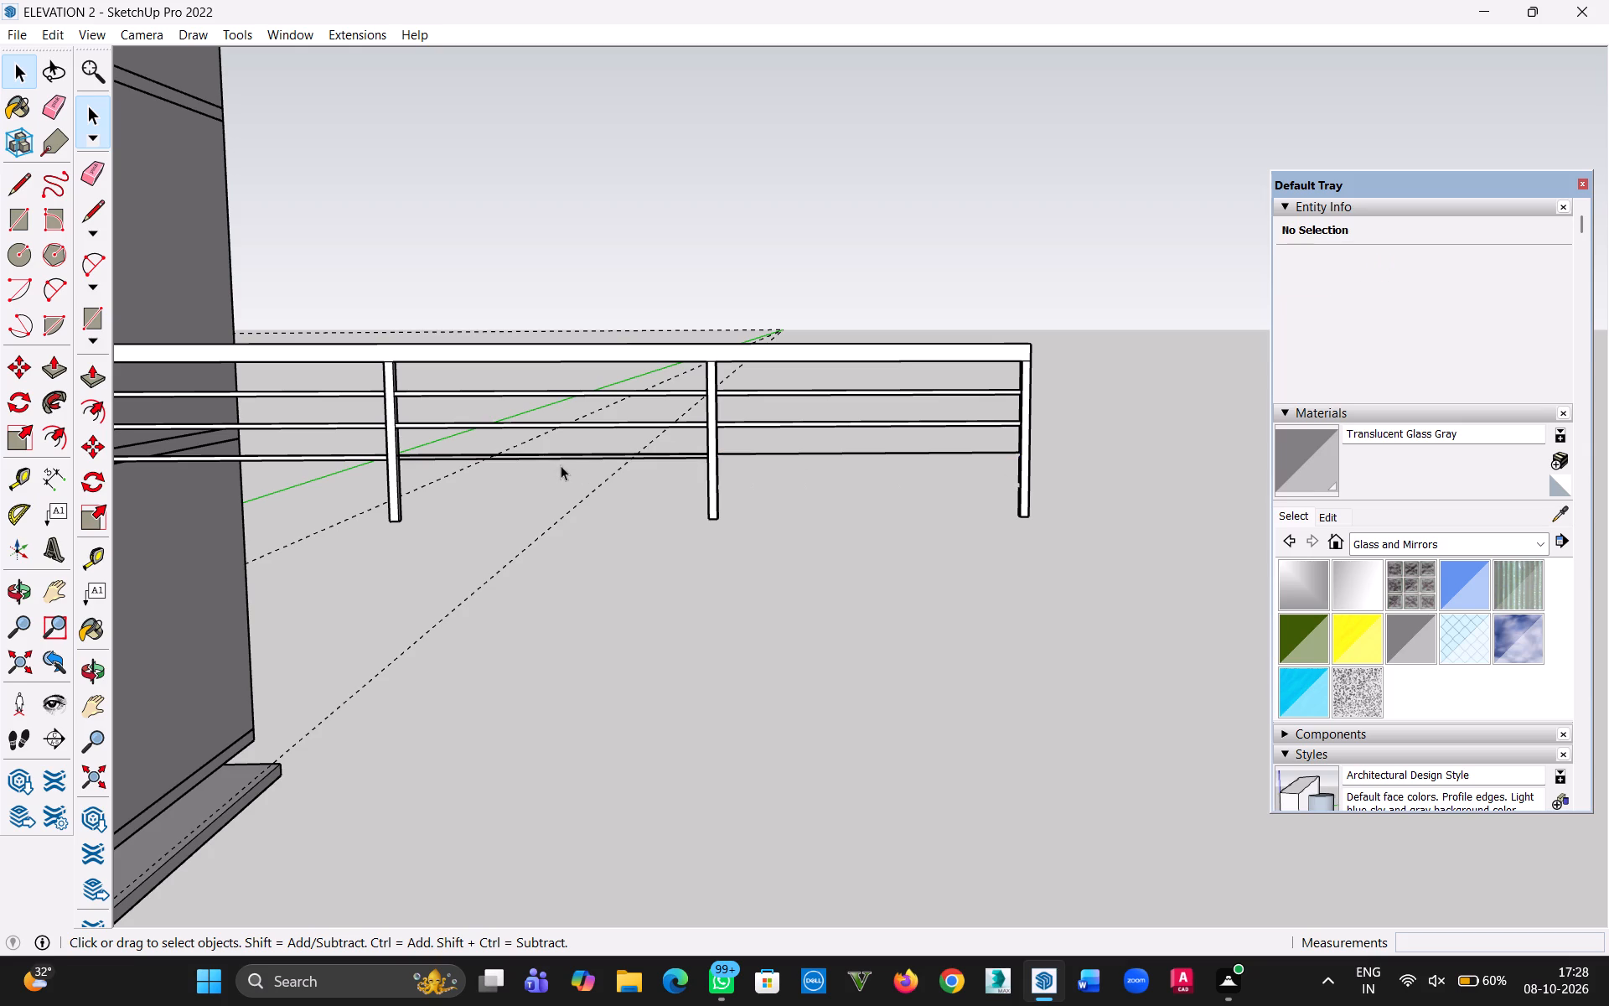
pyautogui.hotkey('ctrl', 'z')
# Delete the lowest remaining horizontal rail in the end bay and the middle bay of the railing copy.
pyautogui.moveTo(783, 502); pyautogui.dragTo(796, 555, button='middle')
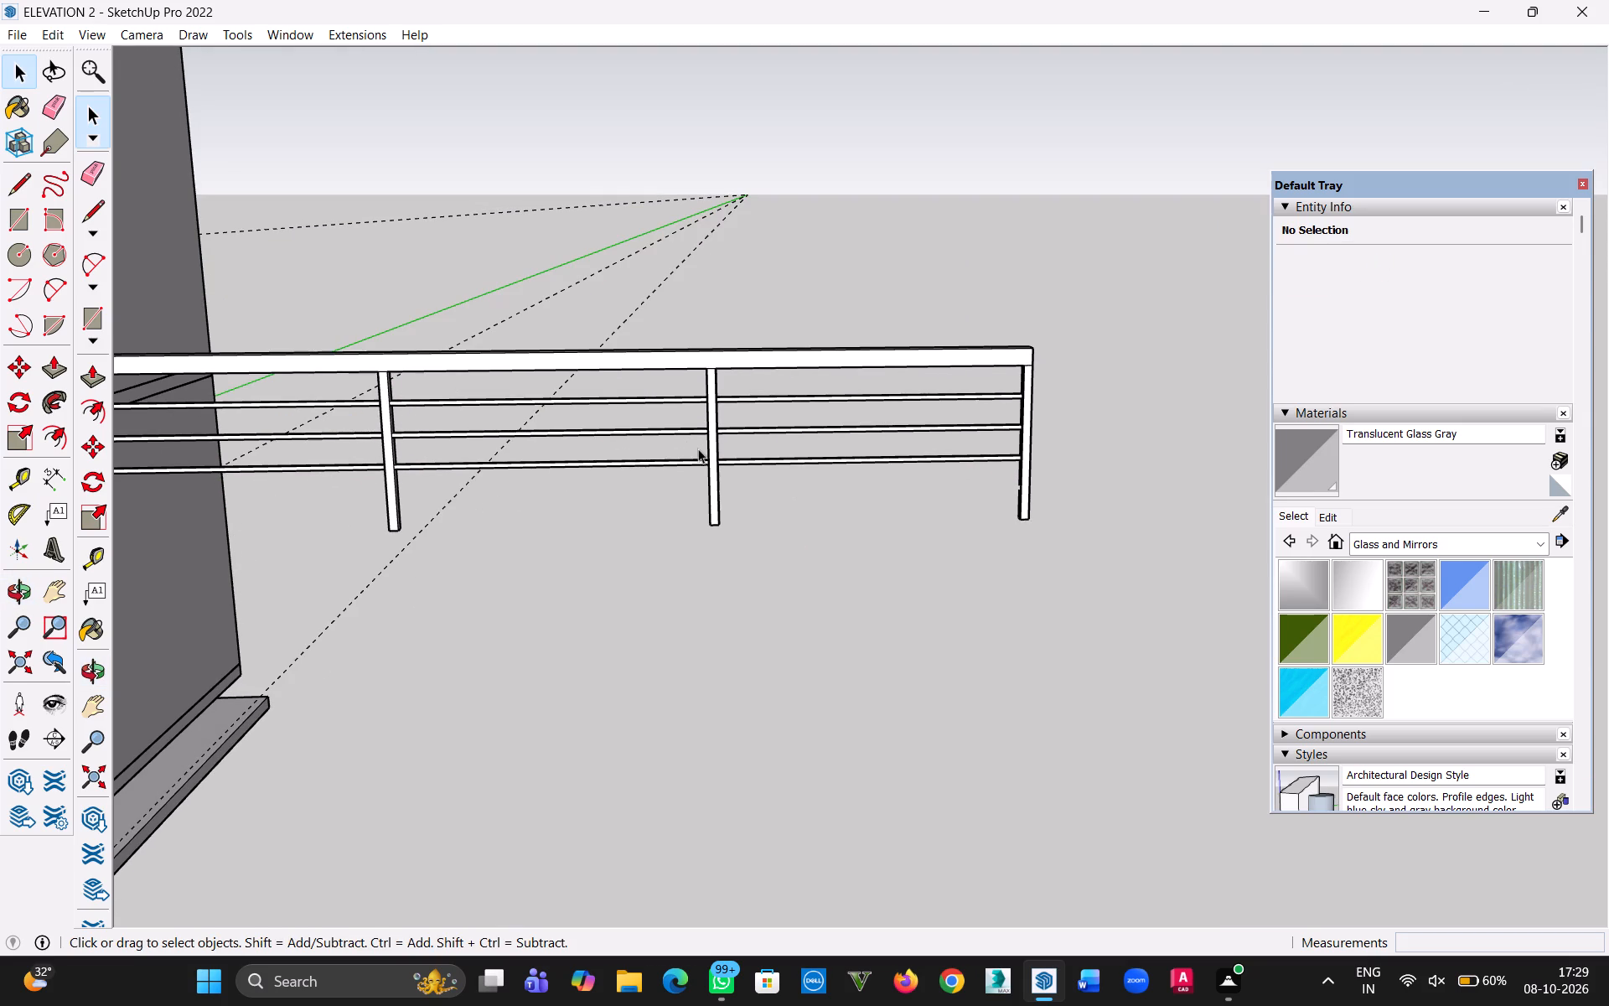
pyautogui.moveTo(685, 438); pyautogui.dragTo(1040, 484)
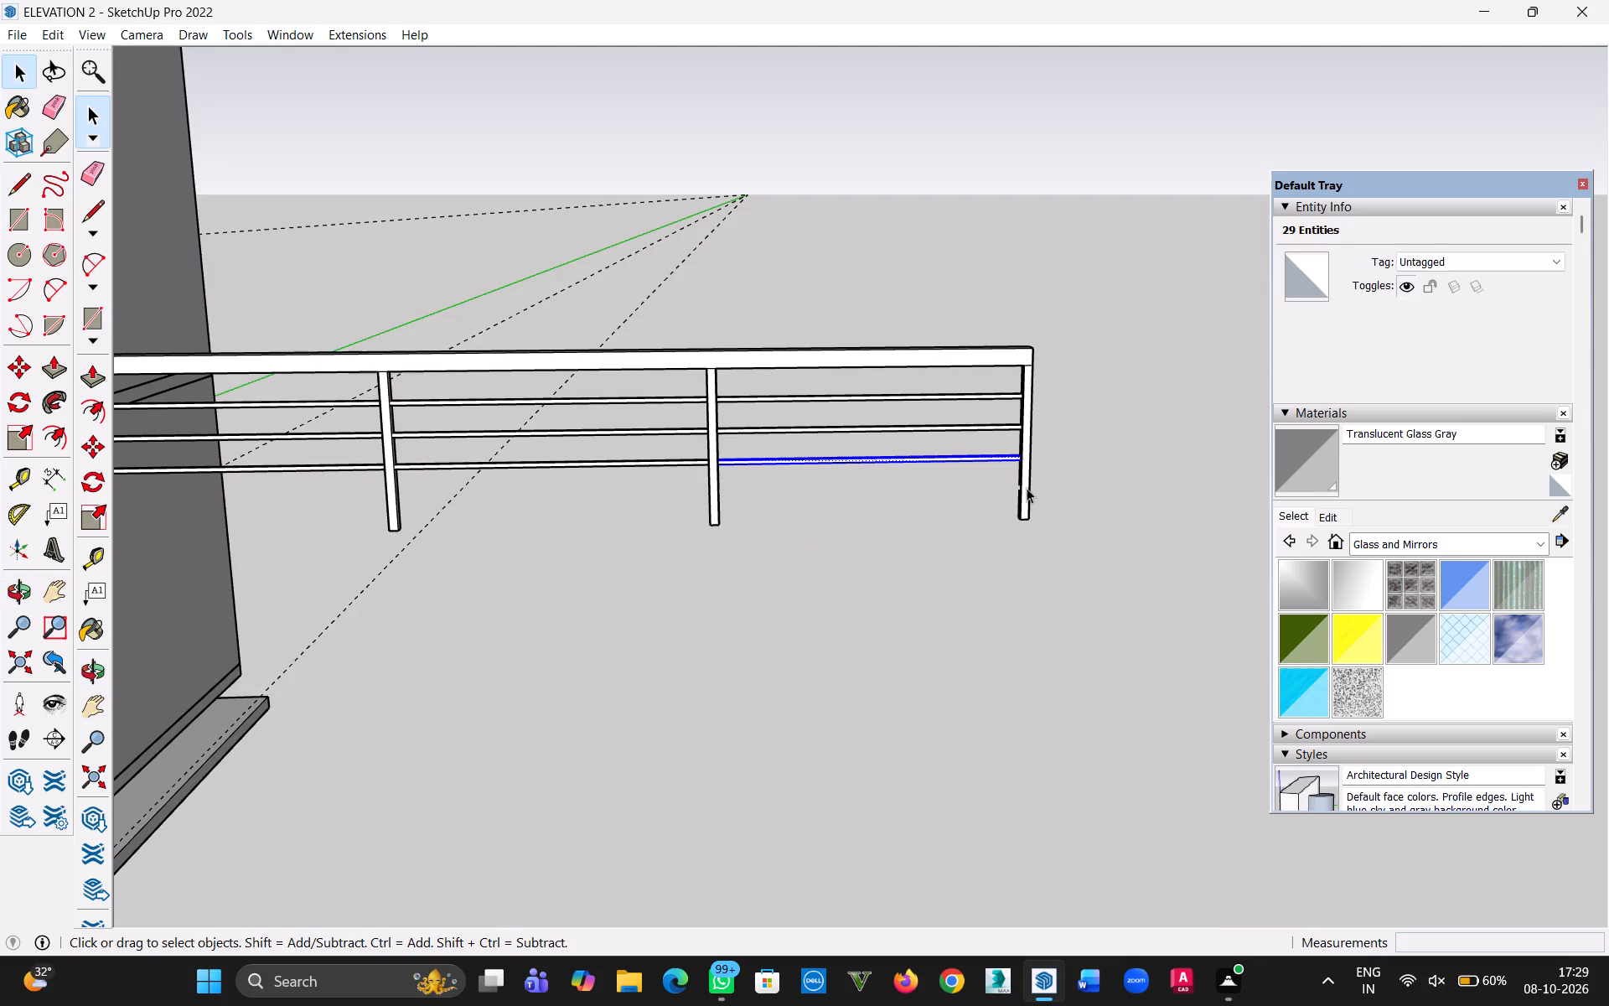
pyautogui.press('Delete')
pyautogui.moveTo(367, 449); pyautogui.dragTo(775, 480)
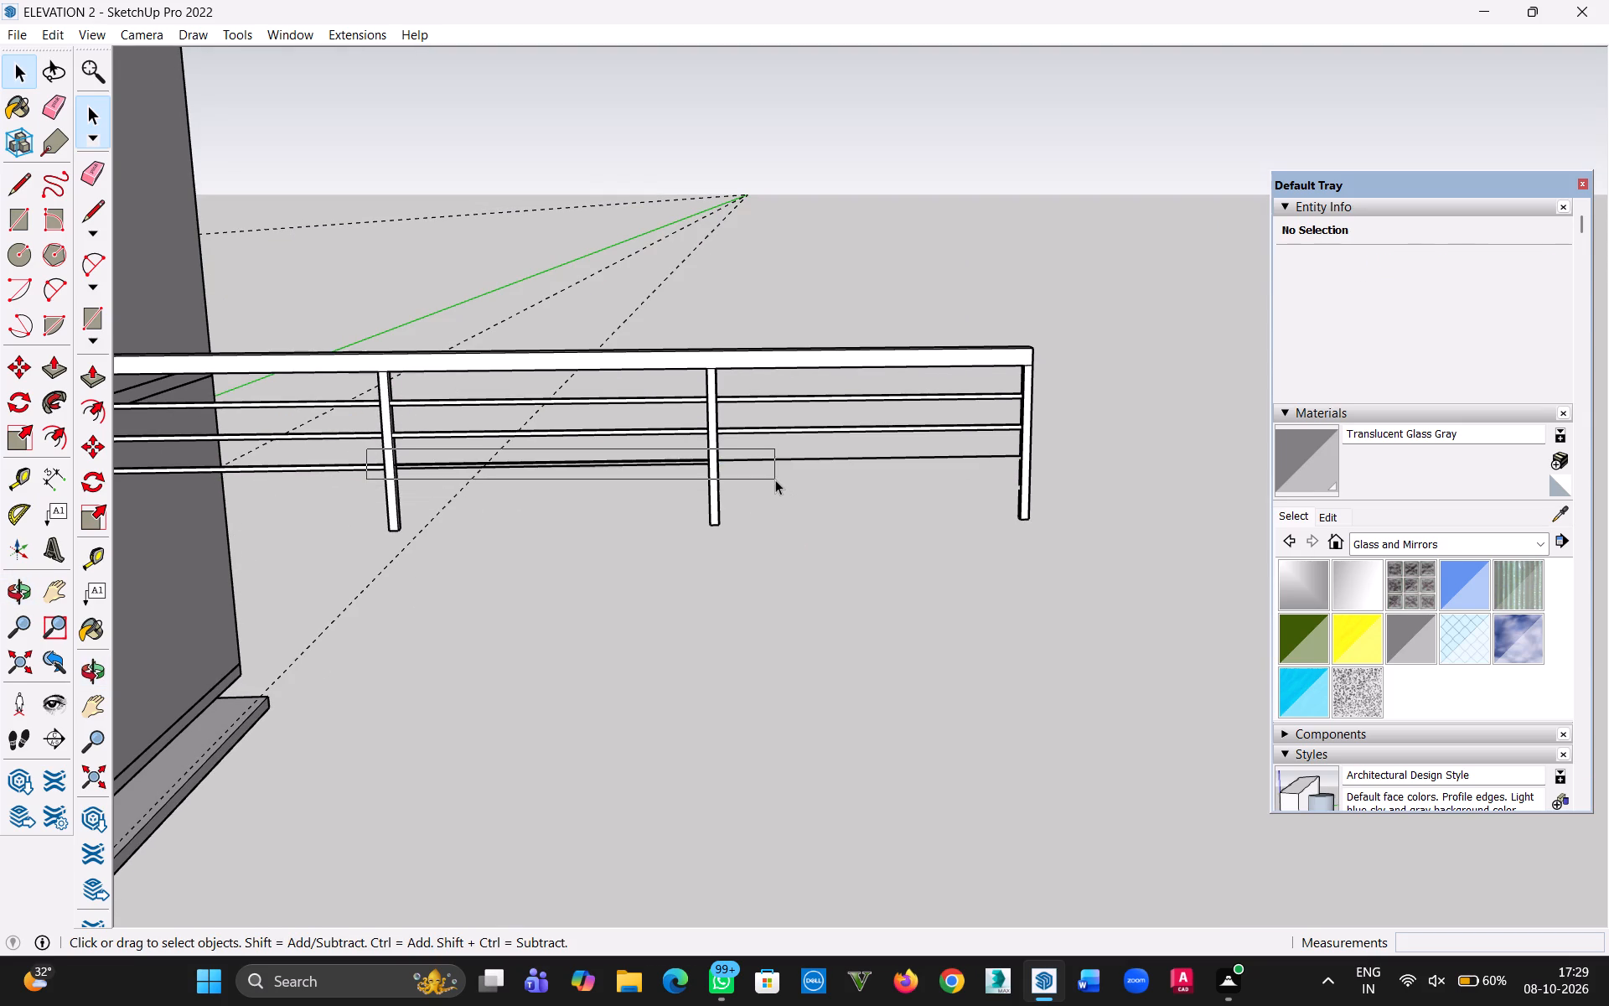
pyautogui.moveTo(775, 480); pyautogui.dragTo(775, 479)
pyautogui.press('Delete')
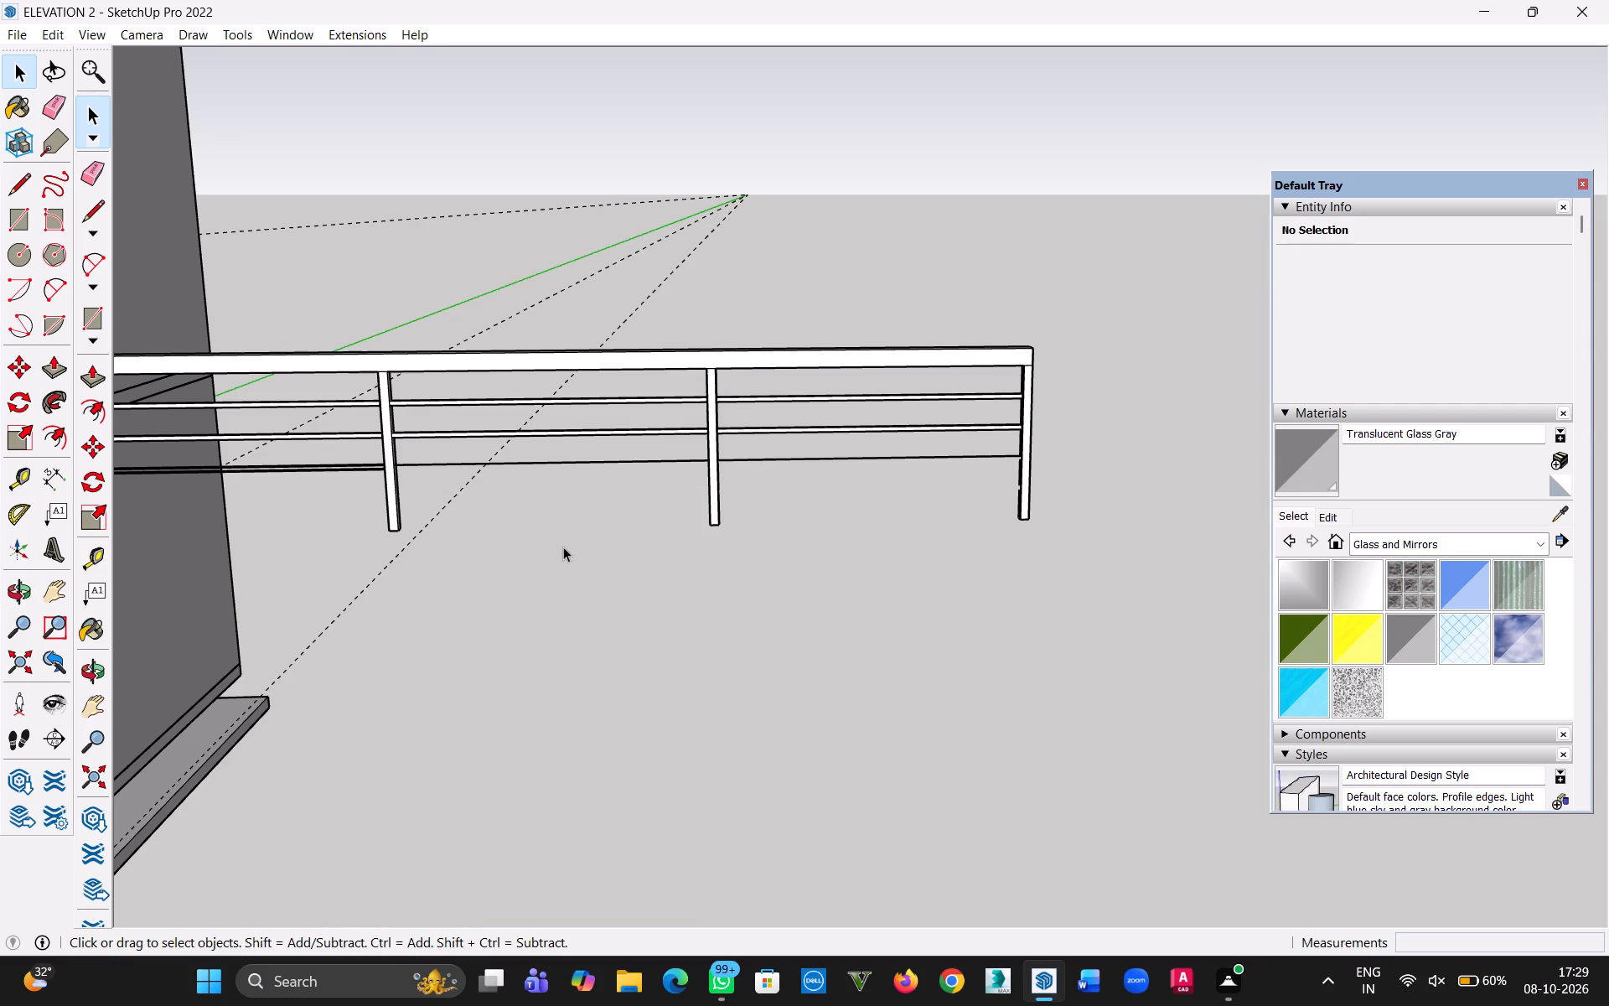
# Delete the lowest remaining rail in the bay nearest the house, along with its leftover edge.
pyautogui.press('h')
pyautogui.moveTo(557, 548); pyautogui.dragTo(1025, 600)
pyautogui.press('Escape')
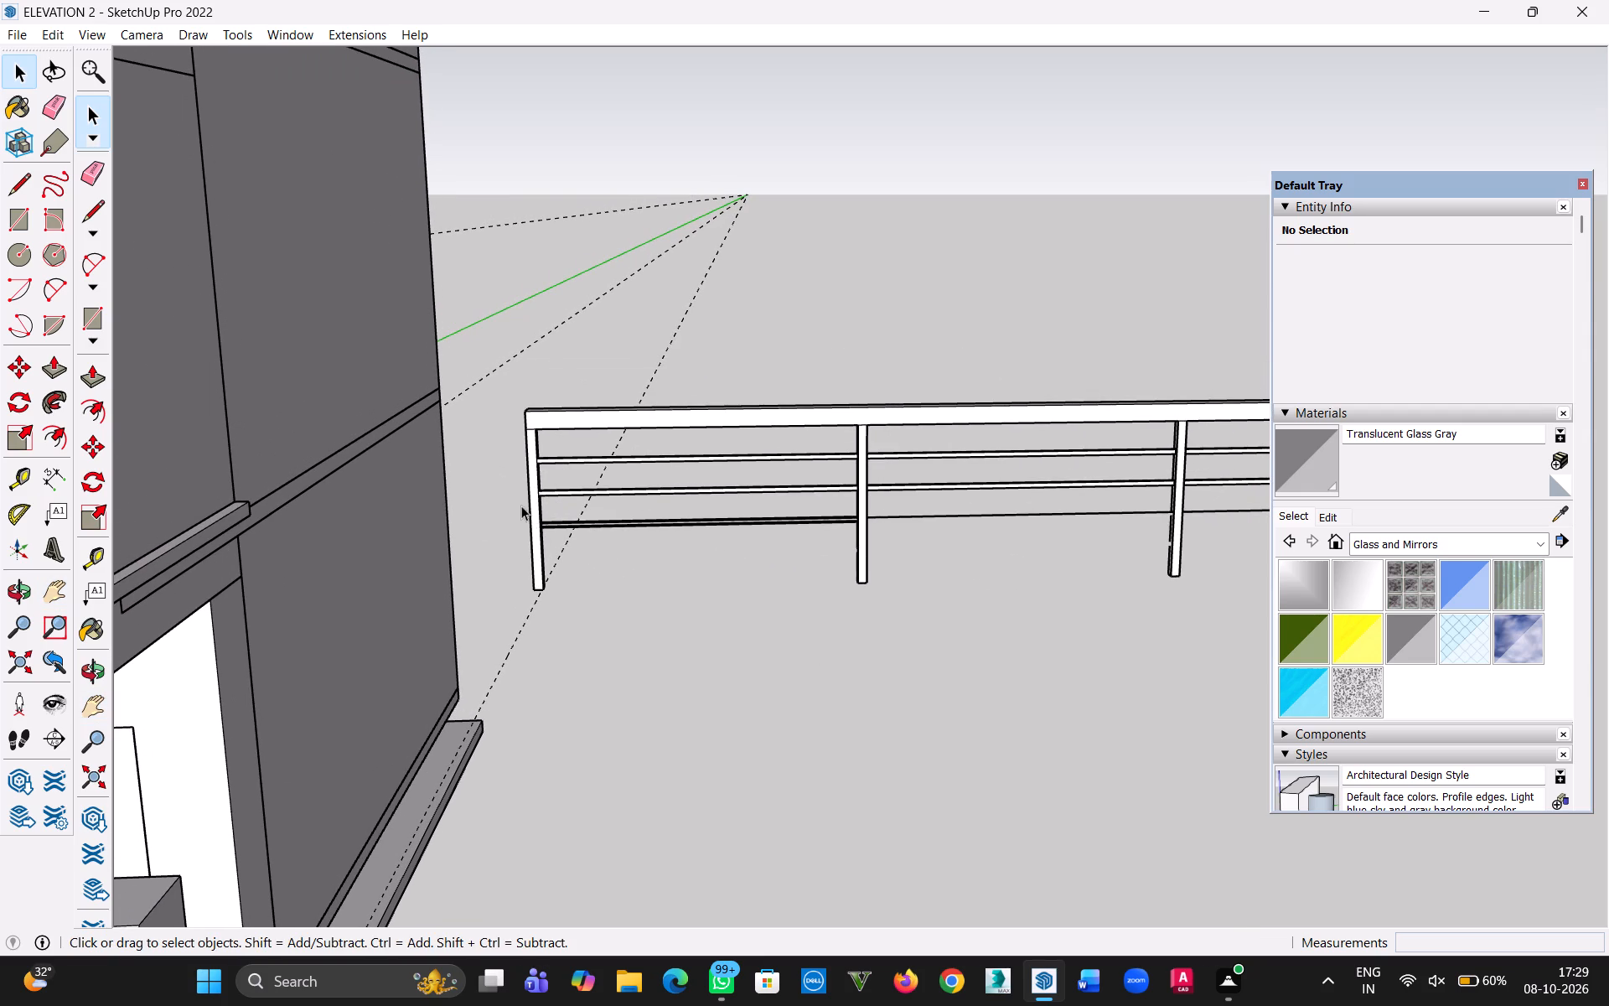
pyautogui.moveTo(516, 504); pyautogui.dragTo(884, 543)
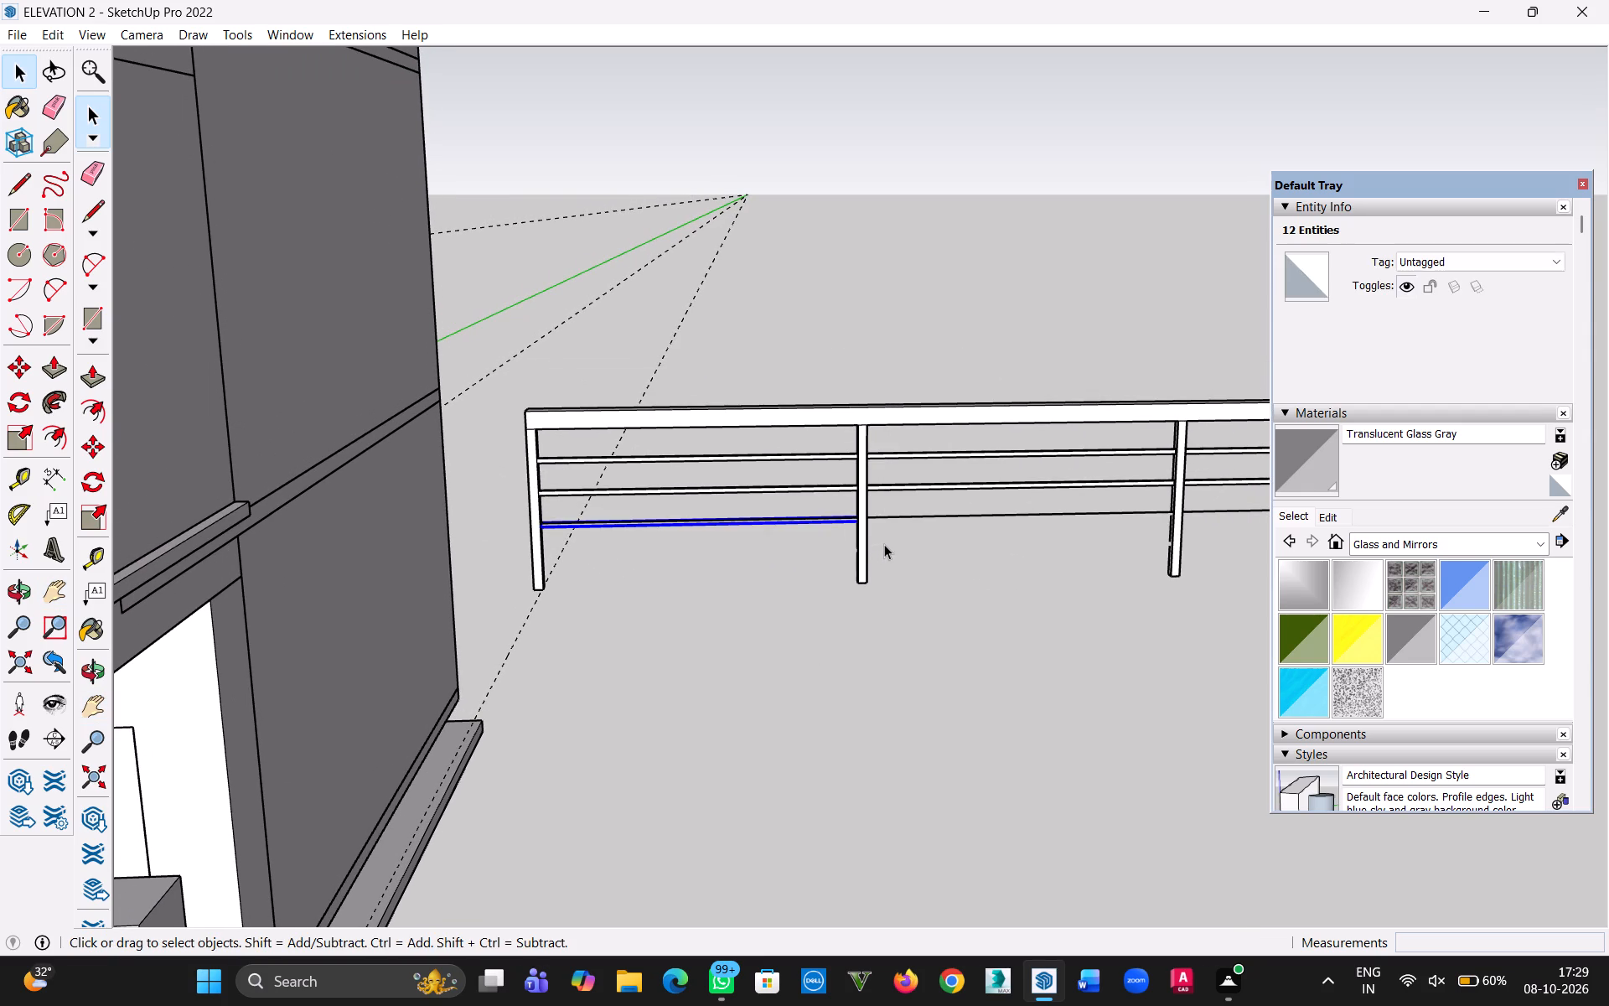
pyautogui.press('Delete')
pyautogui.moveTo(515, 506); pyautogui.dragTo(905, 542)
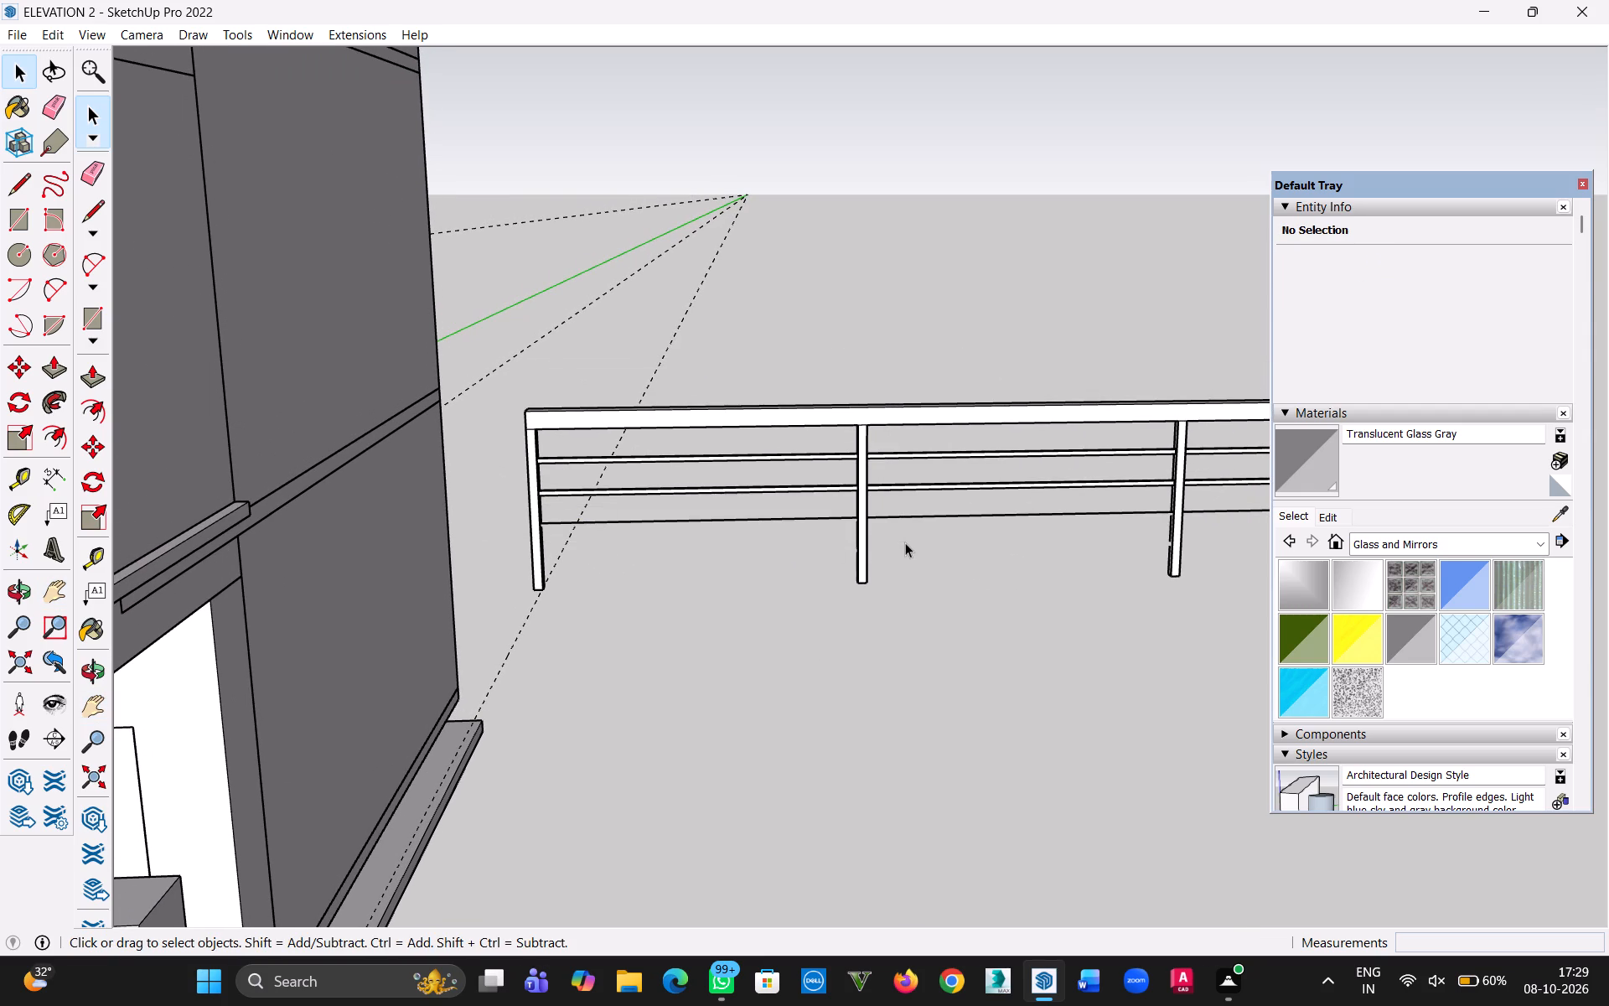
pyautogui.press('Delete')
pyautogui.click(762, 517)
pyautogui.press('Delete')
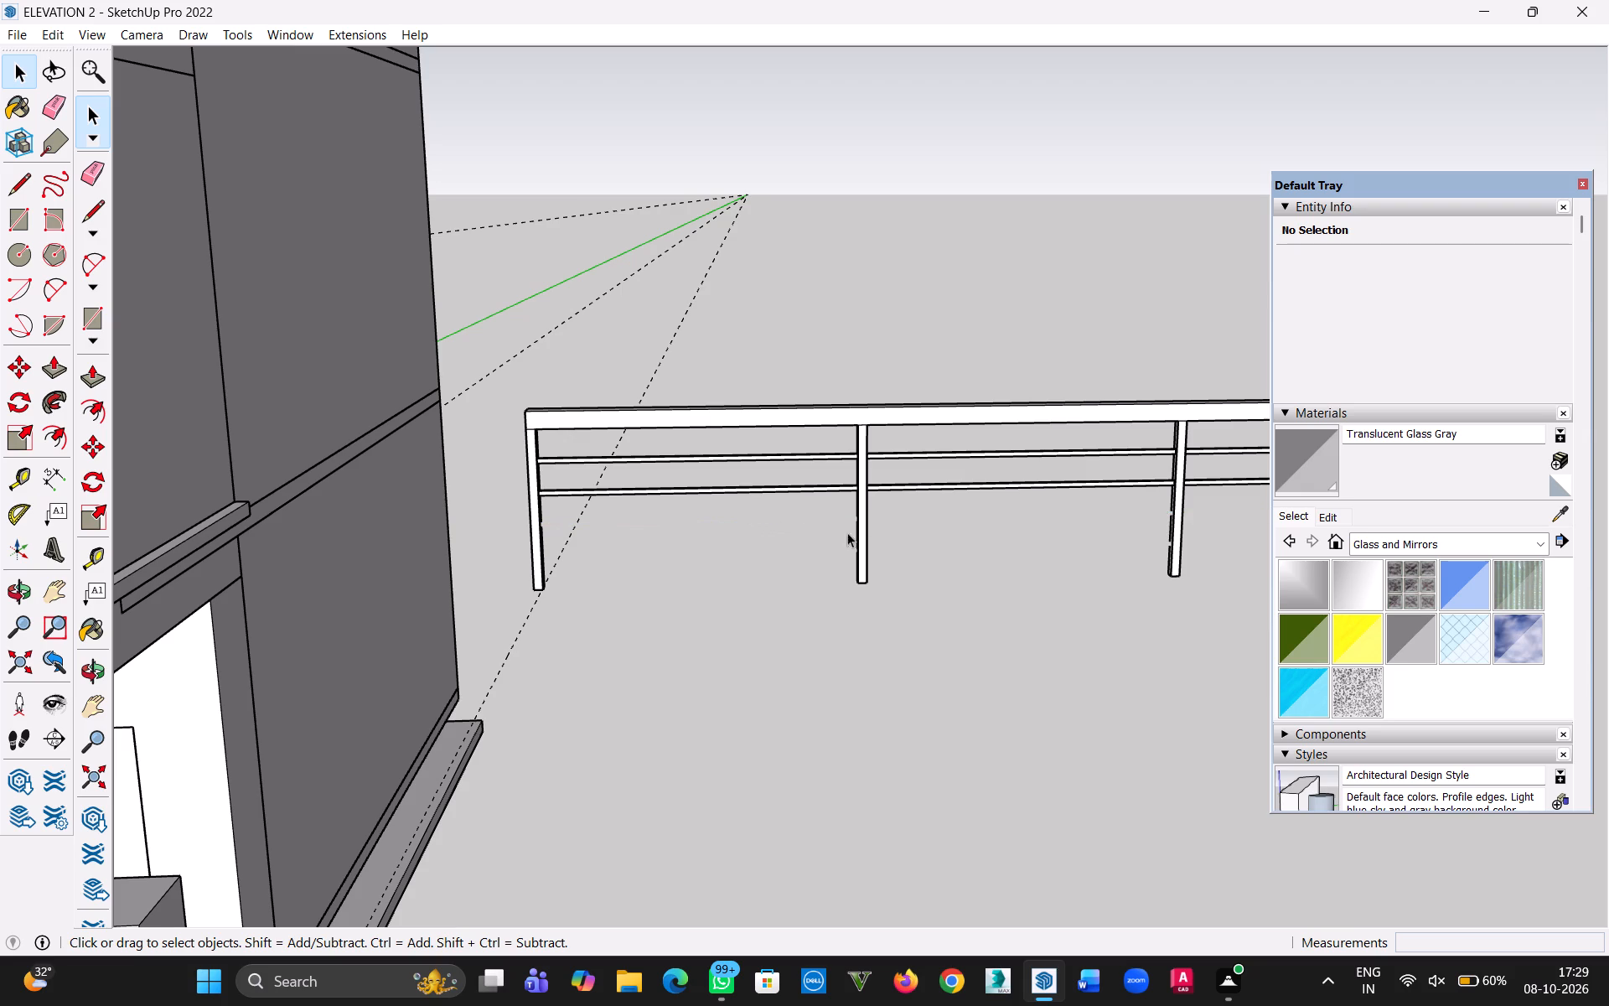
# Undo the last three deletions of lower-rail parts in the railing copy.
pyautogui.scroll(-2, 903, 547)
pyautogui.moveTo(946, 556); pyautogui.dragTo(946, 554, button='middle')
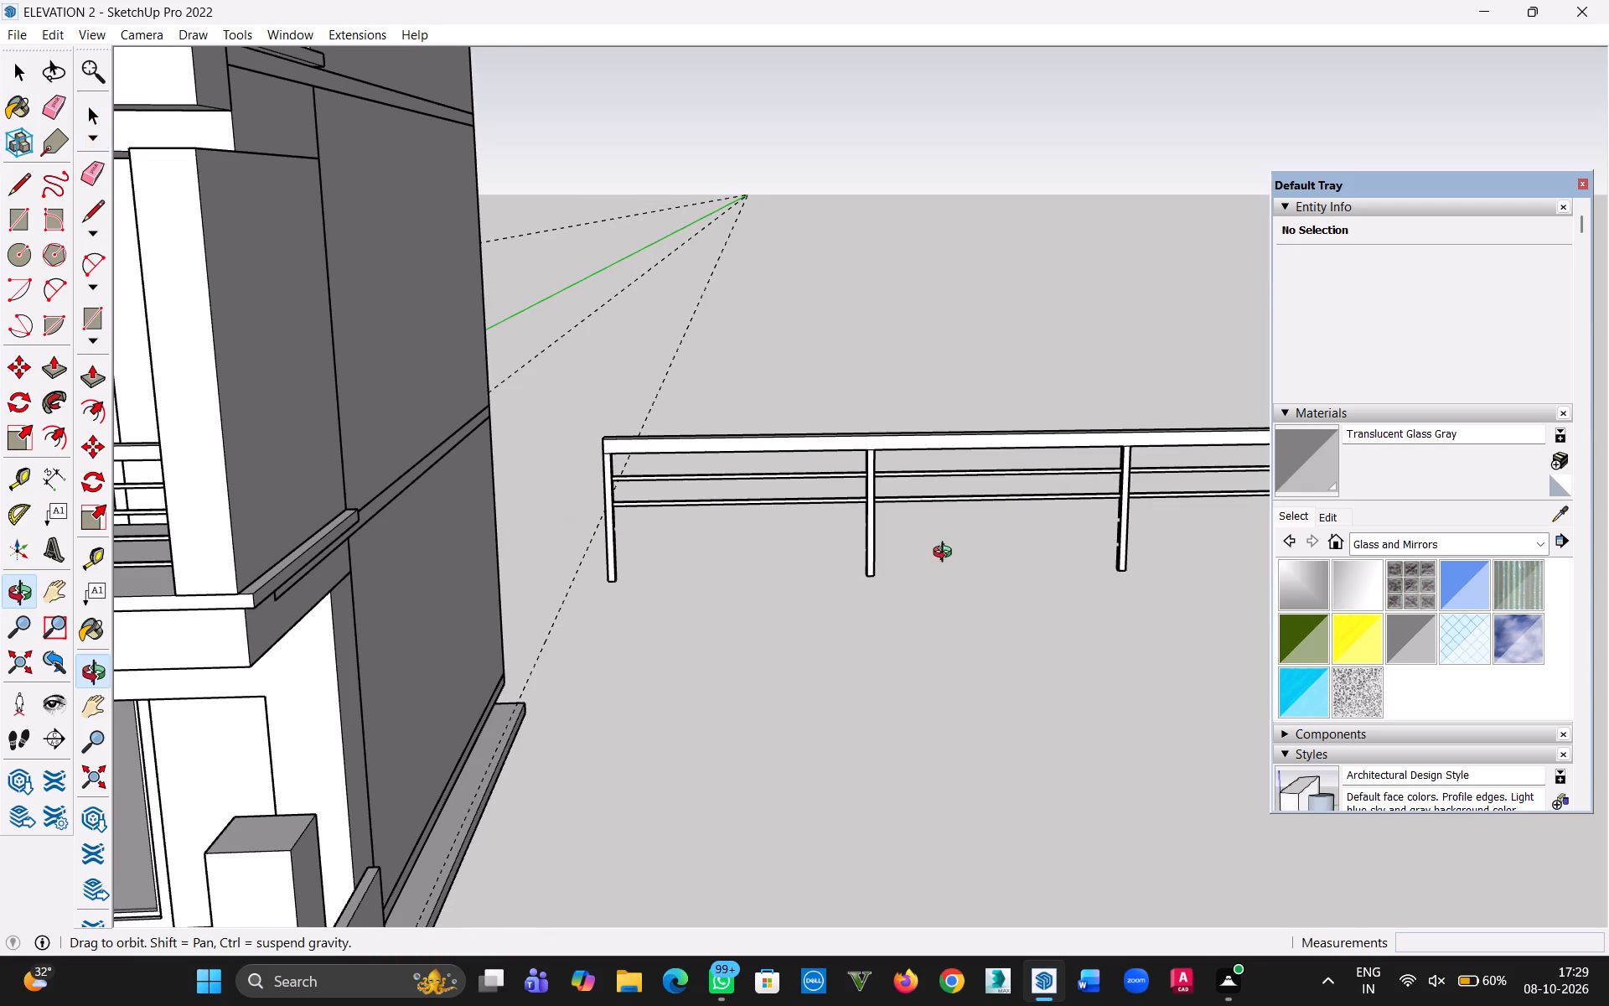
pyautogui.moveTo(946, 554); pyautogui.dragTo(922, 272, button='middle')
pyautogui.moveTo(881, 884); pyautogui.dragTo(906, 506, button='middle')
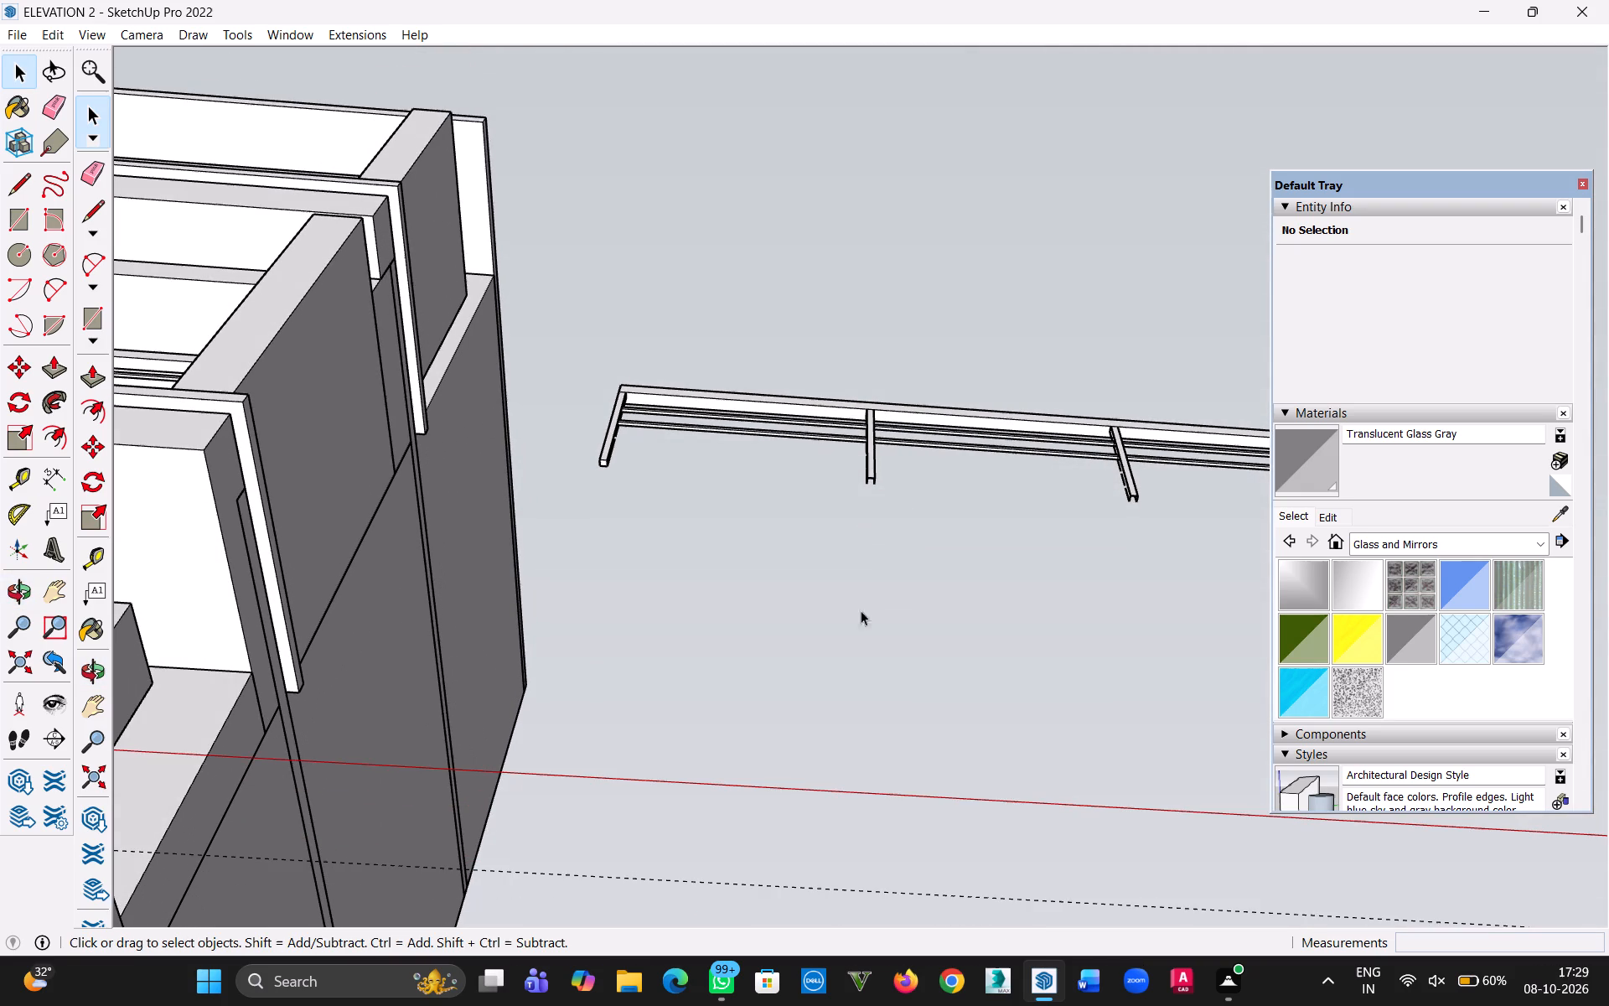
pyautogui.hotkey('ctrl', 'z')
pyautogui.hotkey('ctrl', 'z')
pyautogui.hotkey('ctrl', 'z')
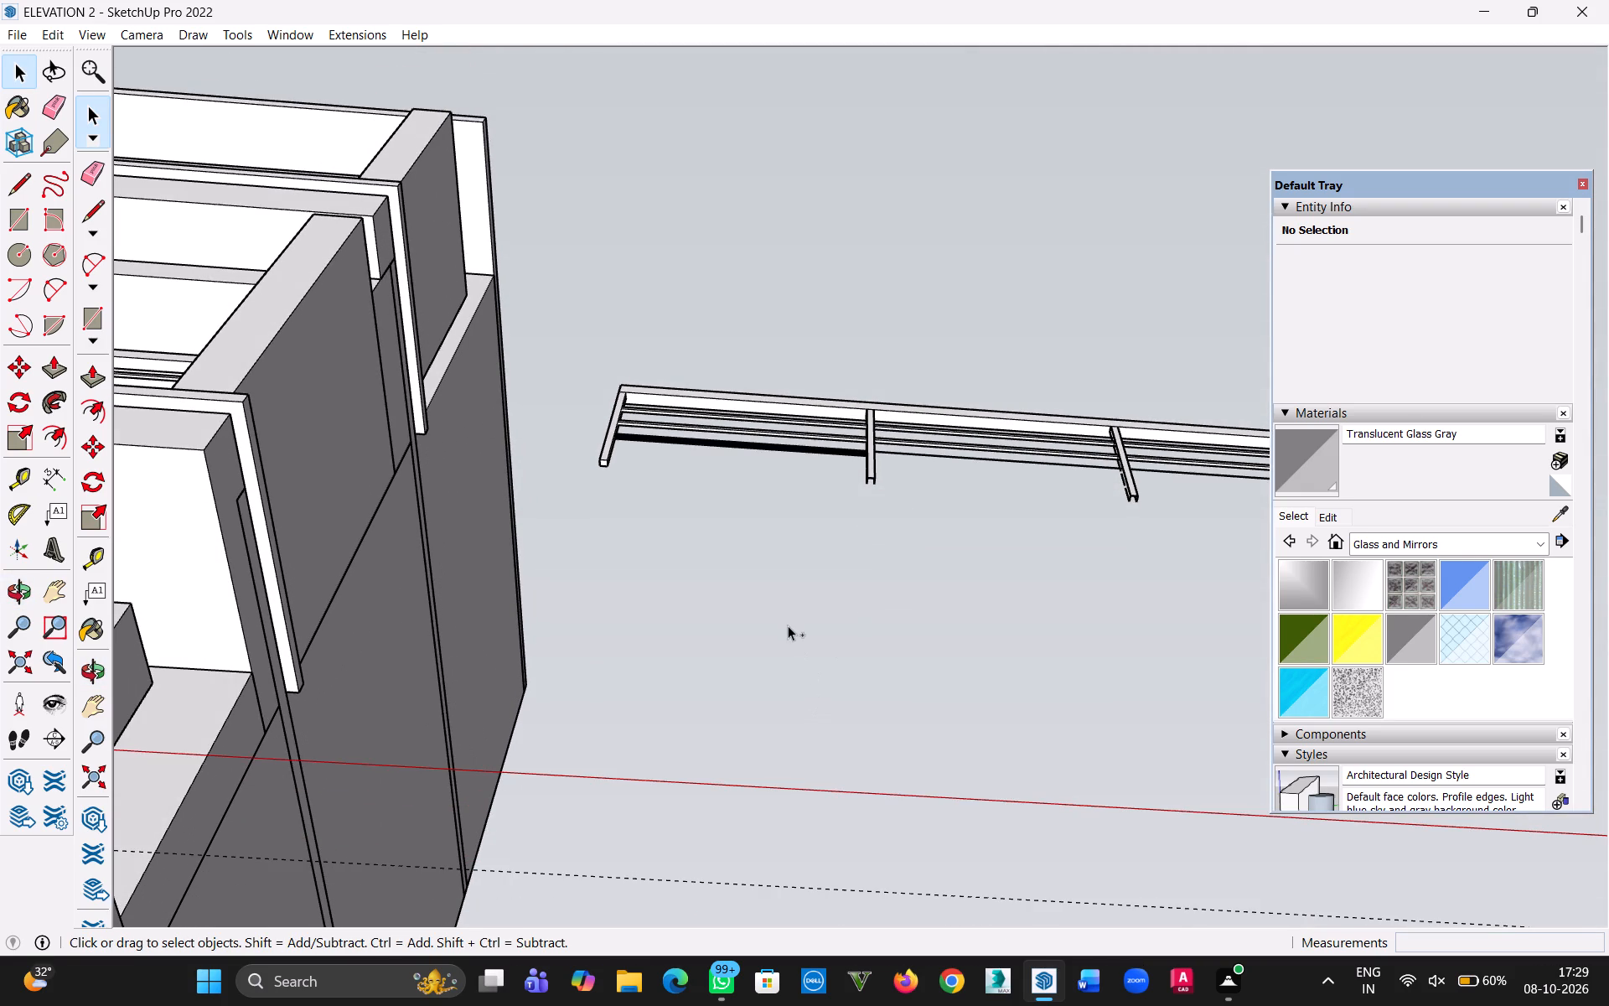
# Undo the lower-rail deletions in the railing copy until all its rails are restored, keeping the copy itself in place.
pyautogui.hotkey('ctrl', 'z')
pyautogui.hotkey('ctrl', 'z')
pyautogui.hotkey('ctrl', 'z')
pyautogui.hotkey('ctrl', 'z')
pyautogui.hotkey('ctrl', 'z')
pyautogui.hotkey('ctrl', 'z')
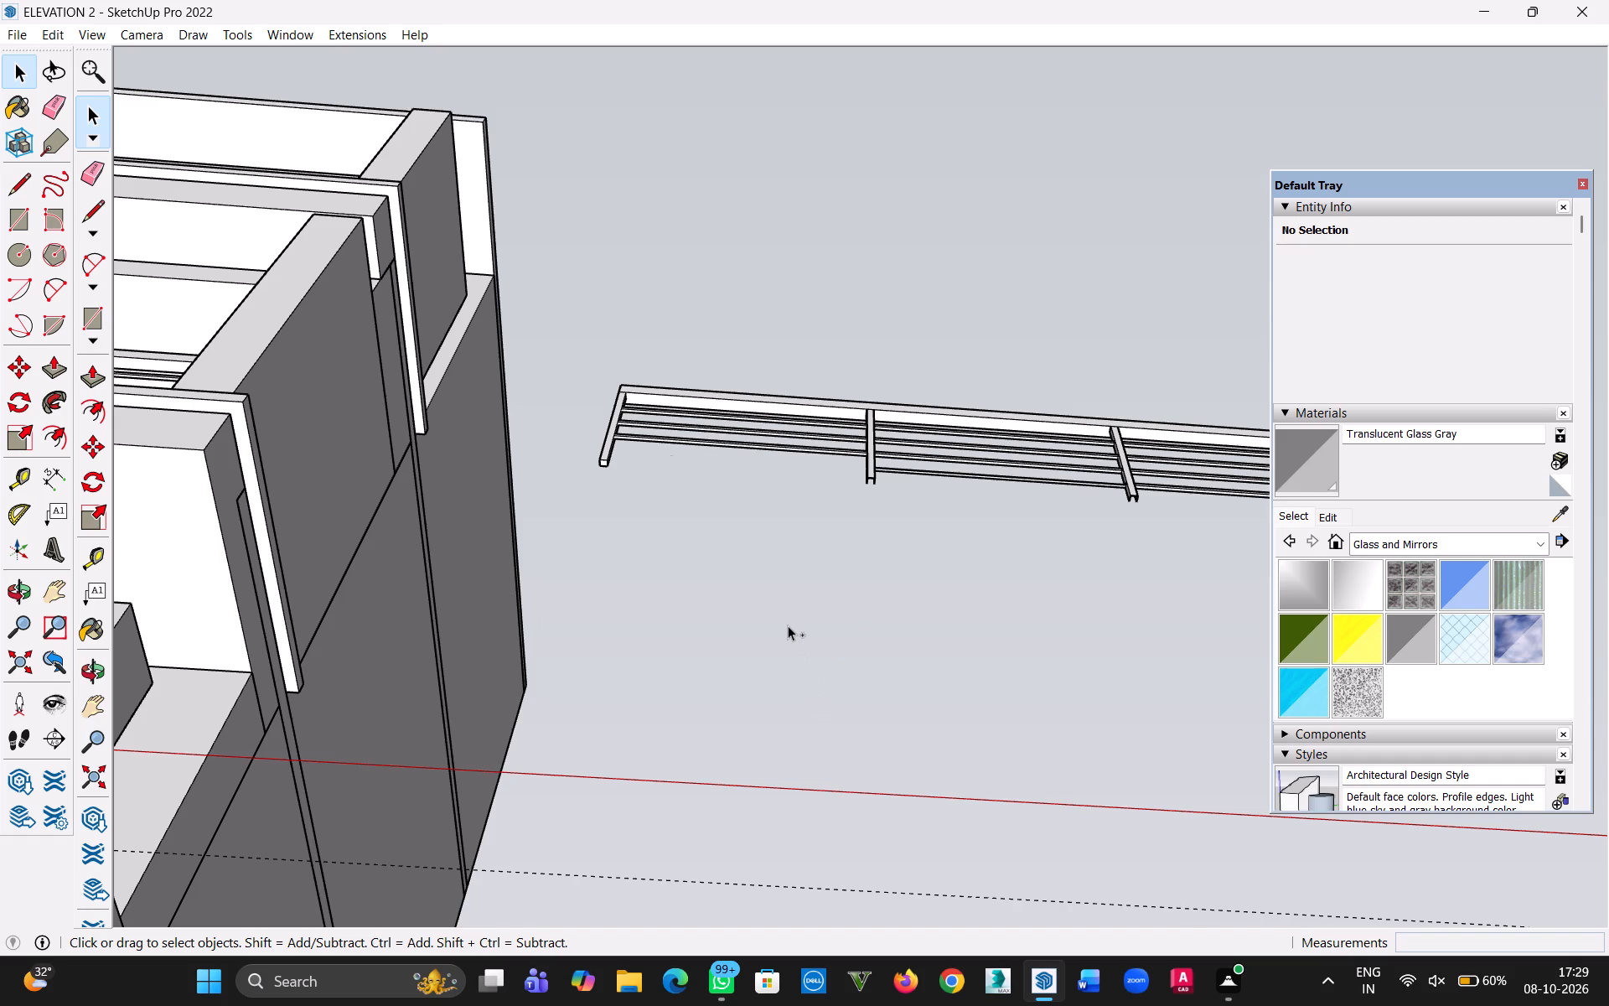
pyautogui.hotkey('ctrl', 'z')
pyautogui.hotkey('ctrl', 'z')
pyautogui.hotkey('ctrl', 'z')
pyautogui.hotkey('ctrl', 'z')
pyautogui.hotkey('ctrl', 'z')
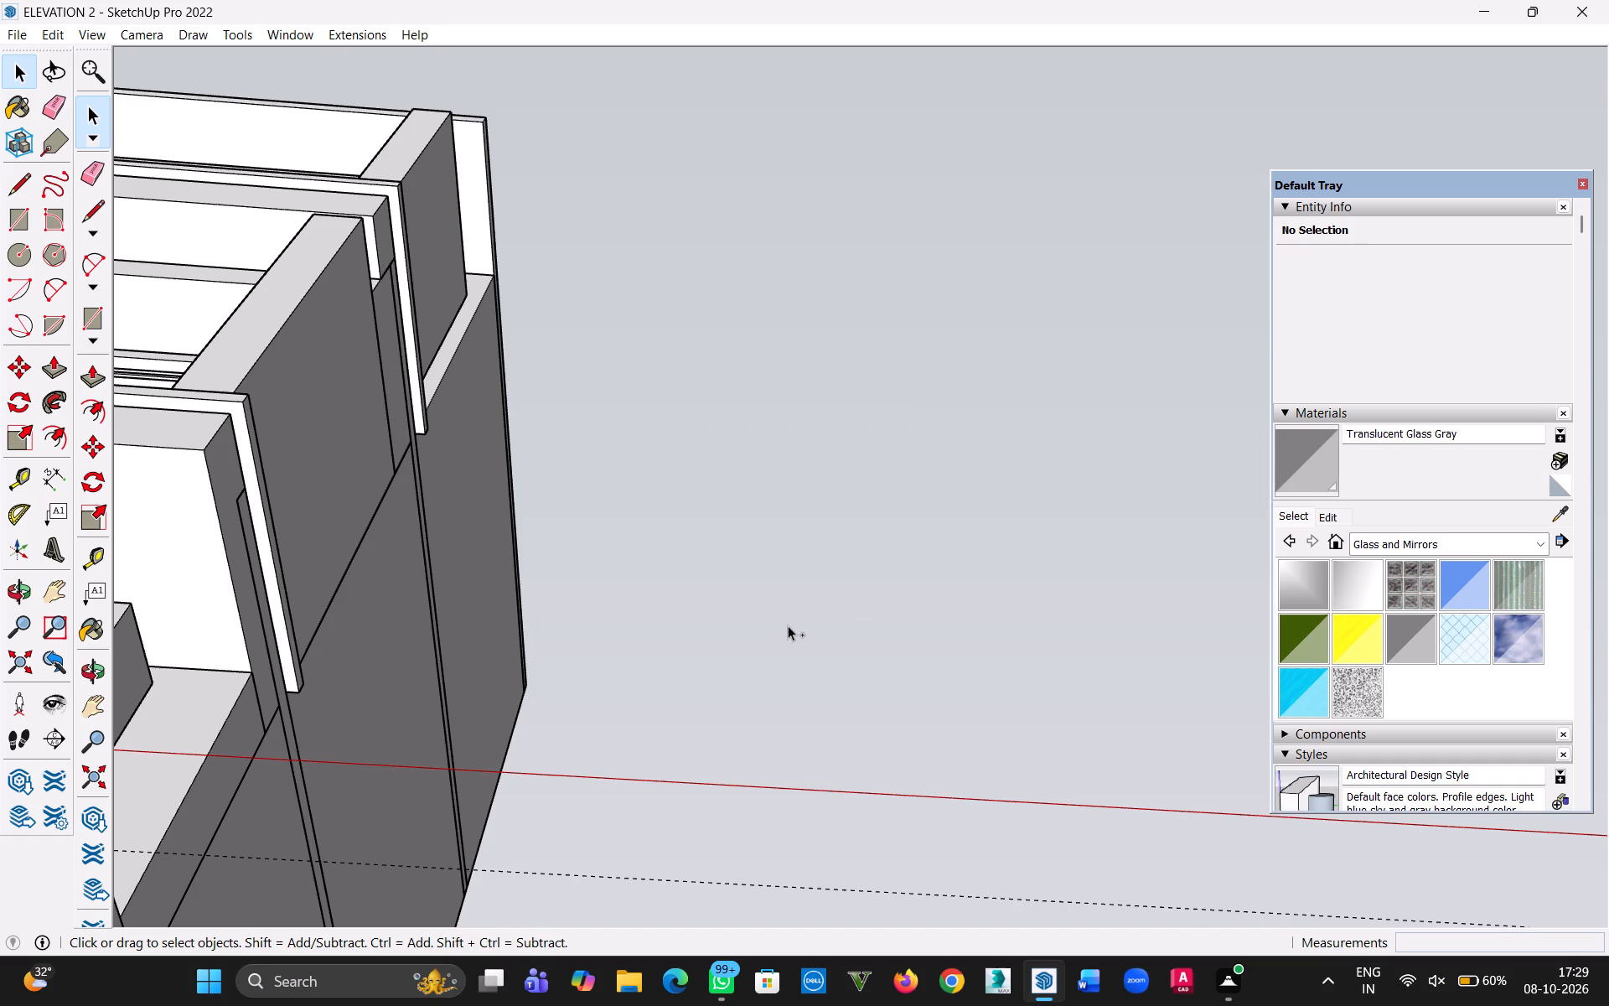
pyautogui.hotkey('ctrl', 'y')
# Examine the restored railing copy's posts and horizontal rails from several sides, including from underneath.
pyautogui.moveTo(877, 620); pyautogui.dragTo(853, 801, button='middle')
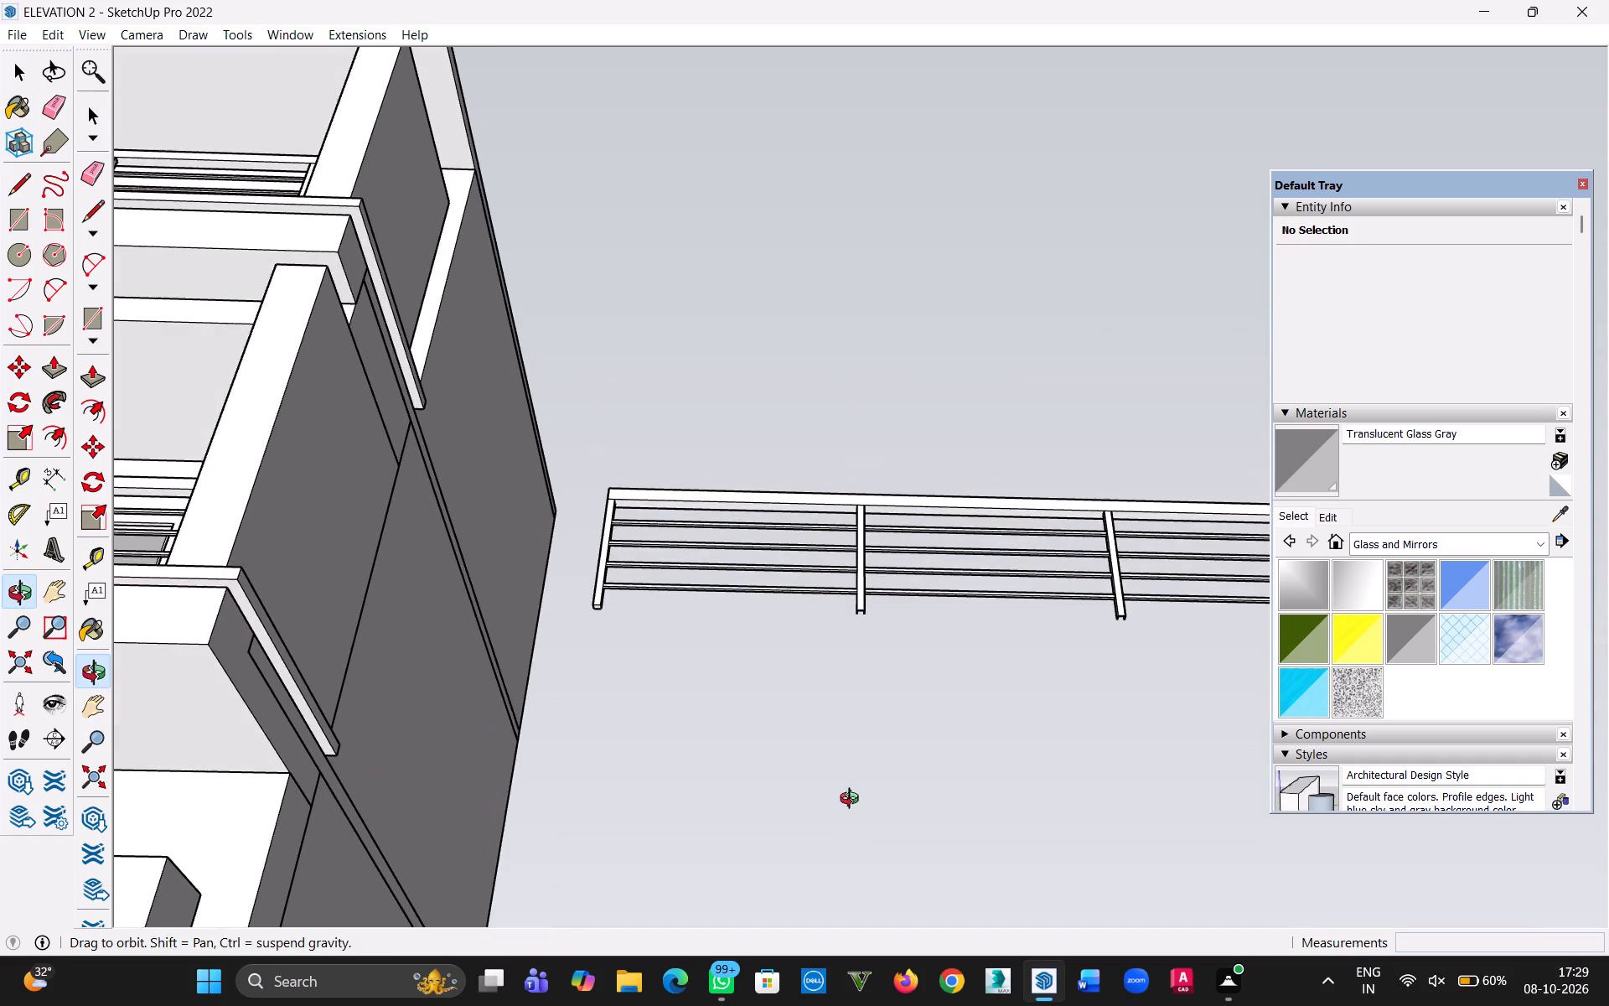
pyautogui.moveTo(853, 801); pyautogui.dragTo(877, 533, button='middle')
pyautogui.moveTo(893, 454); pyautogui.dragTo(901, 433, button='middle')
pyautogui.scroll(9, 900, 455)
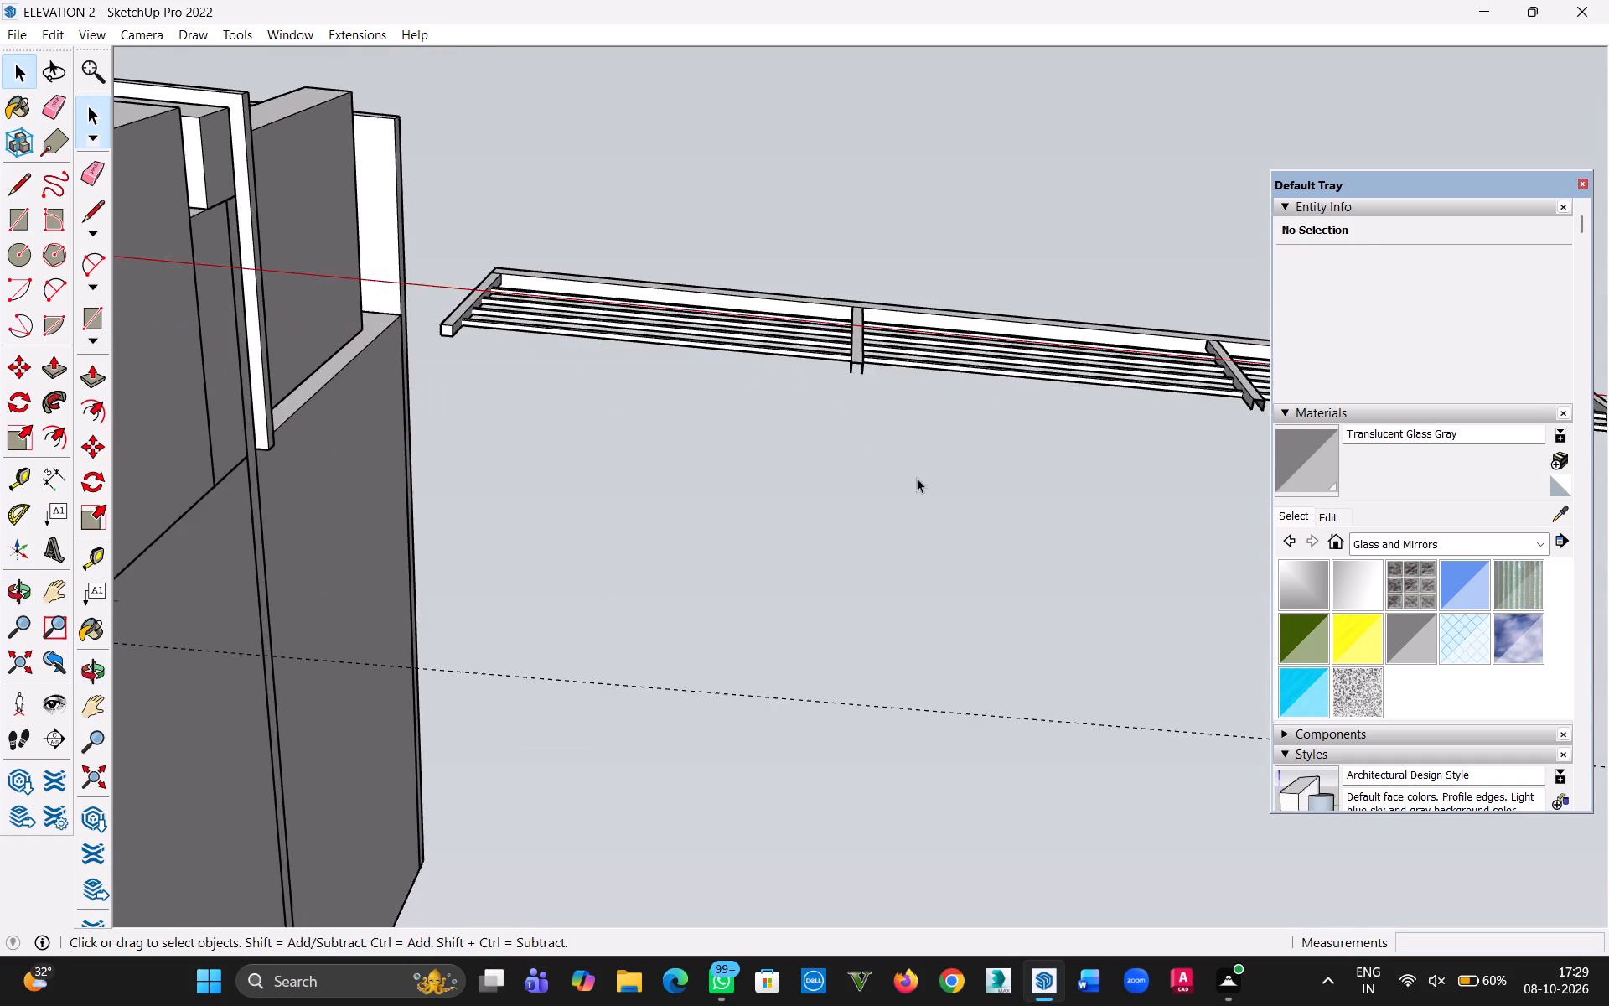
pyautogui.scroll(15, 917, 478)
pyautogui.scroll(7, 752, 553)
pyautogui.moveTo(748, 571); pyautogui.dragTo(882, 521, button='middle')
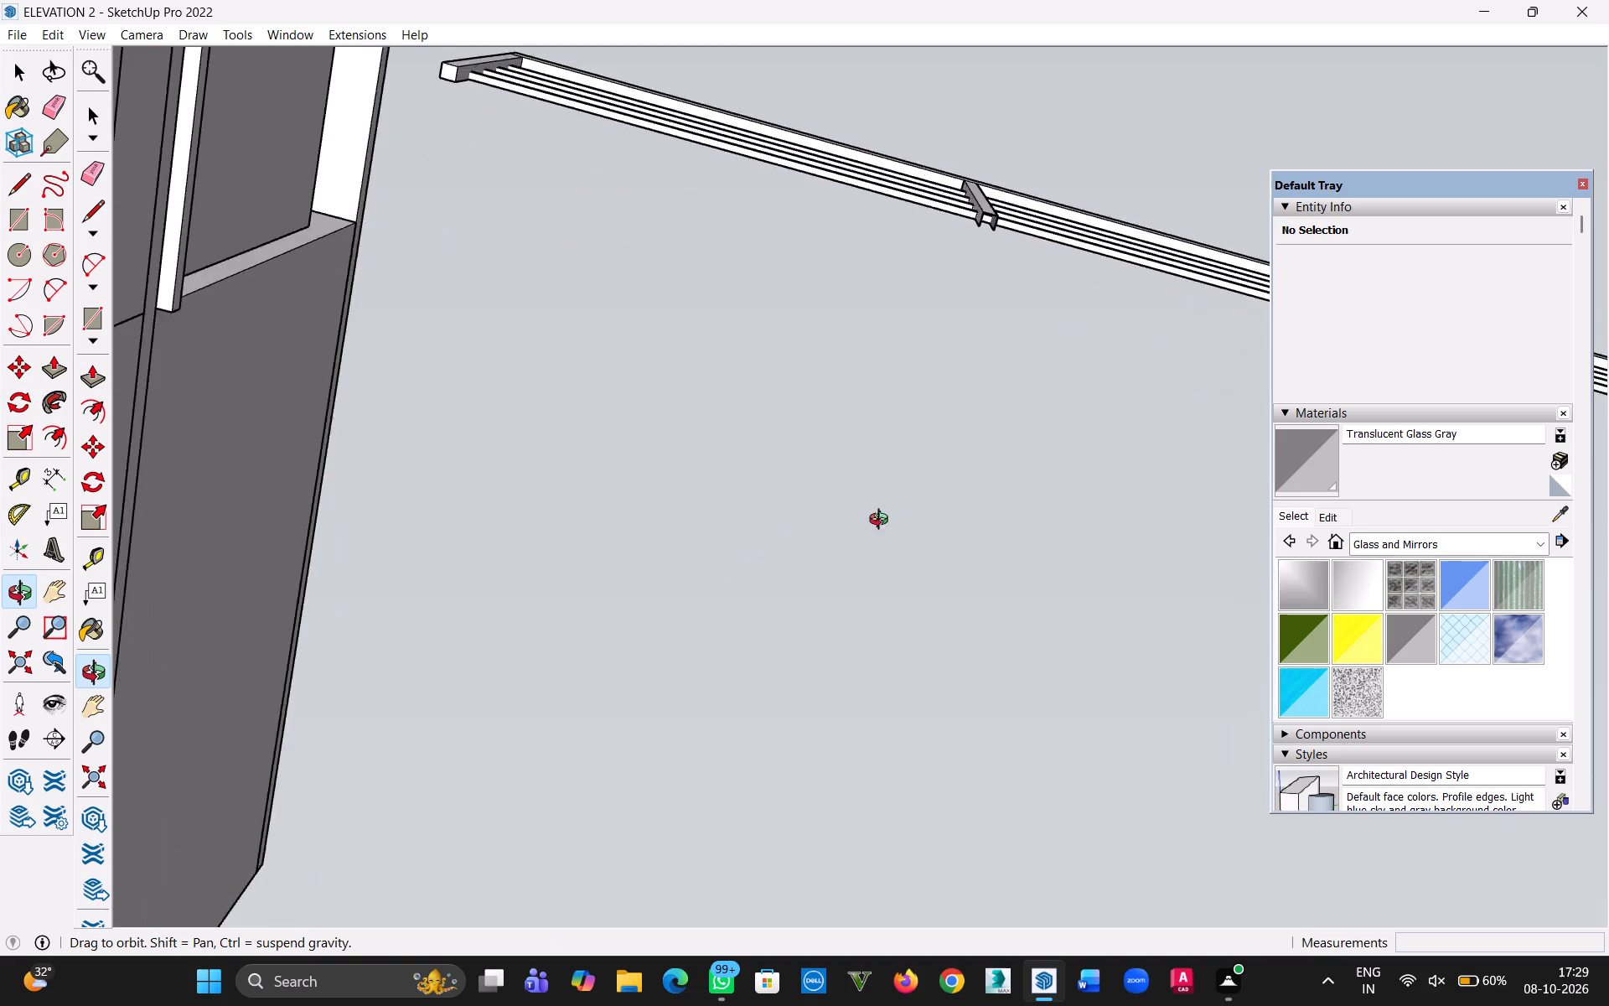
pyautogui.moveTo(882, 521); pyautogui.dragTo(536, 760, button='middle')
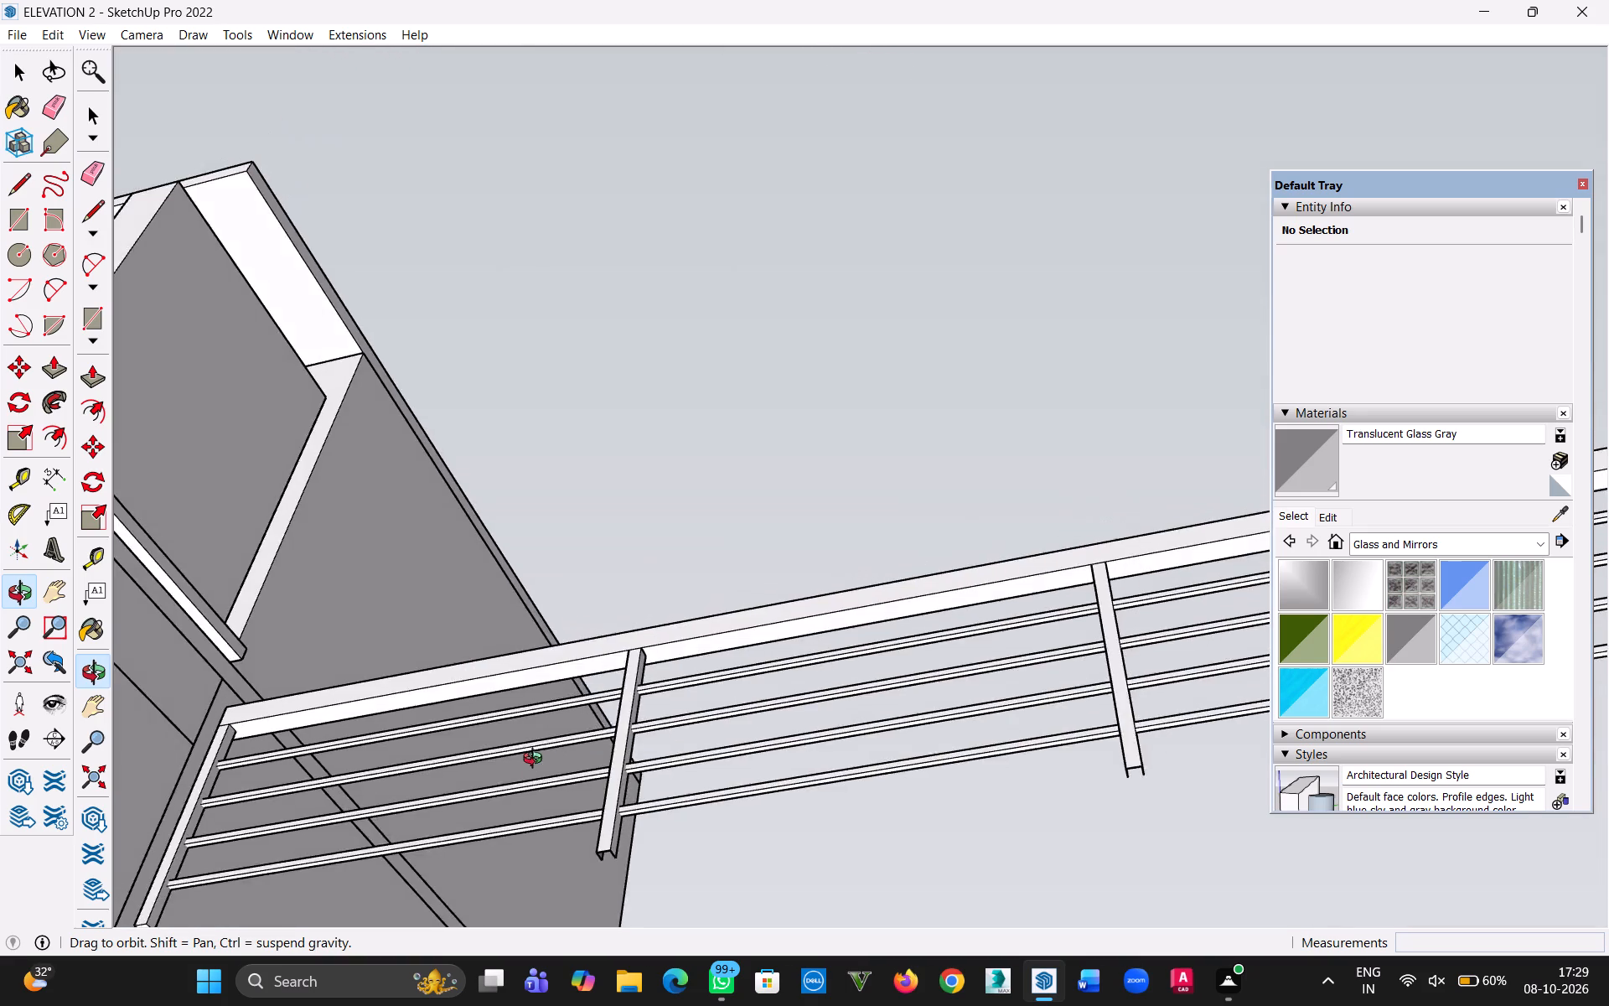
pyautogui.moveTo(536, 760); pyautogui.dragTo(0, 641, button='middle')
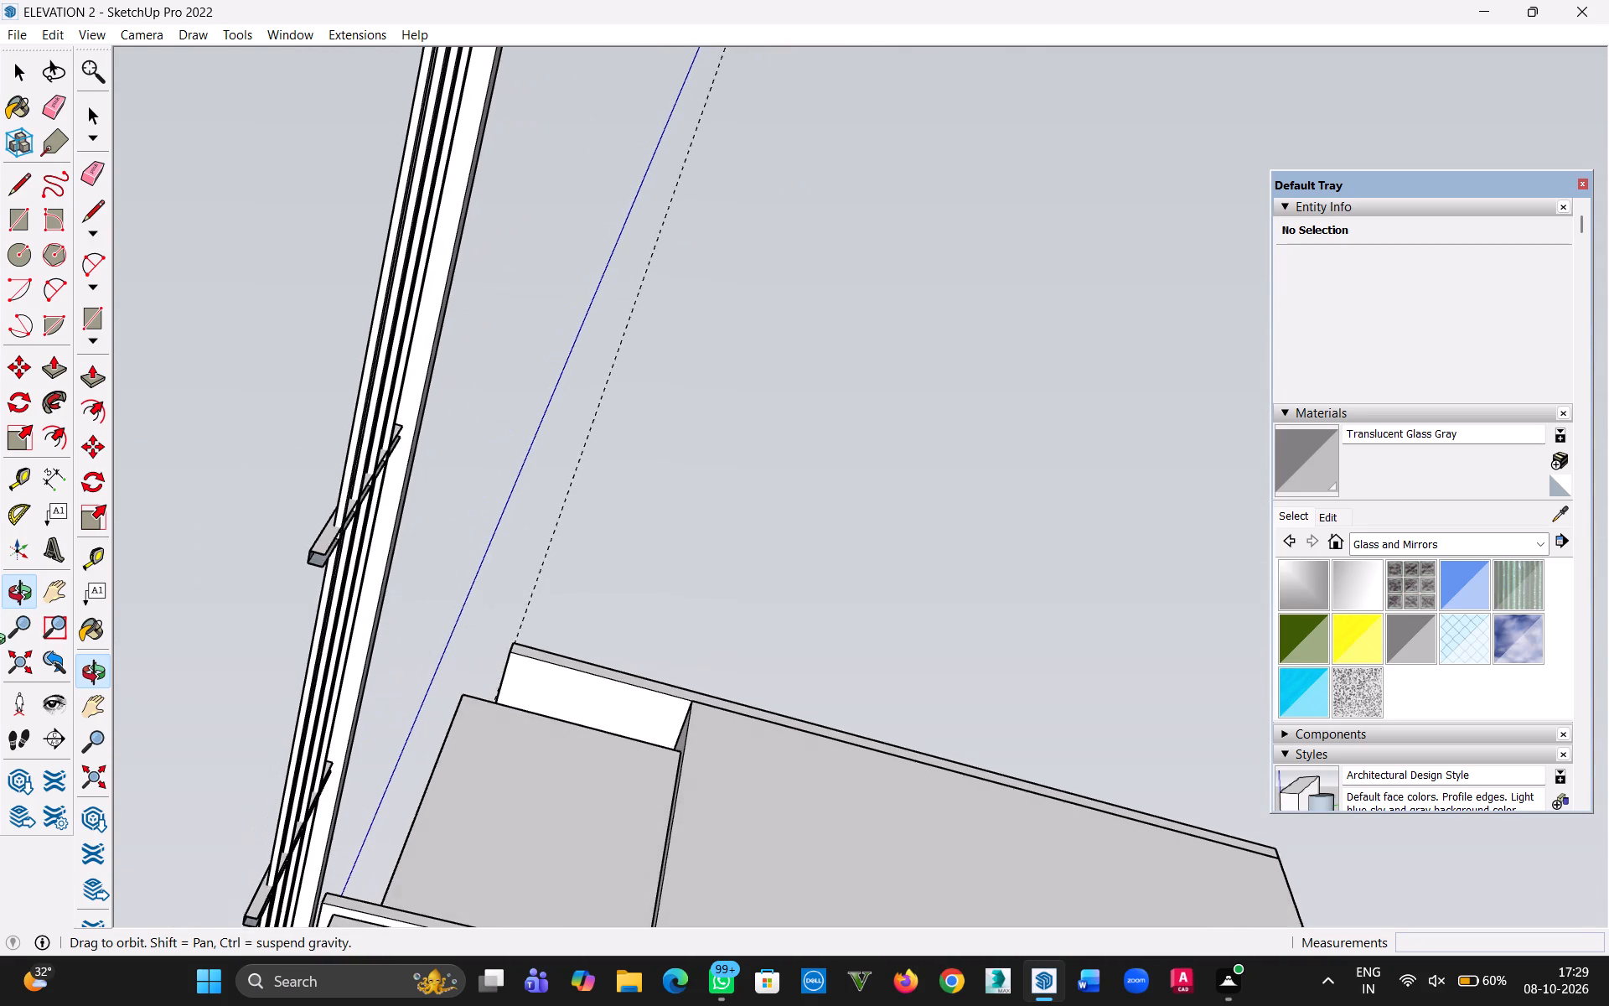
pyautogui.moveTo(0, 641); pyautogui.dragTo(0, 646, button='middle')
pyautogui.moveTo(723, 583); pyautogui.dragTo(426, 654, button='middle')
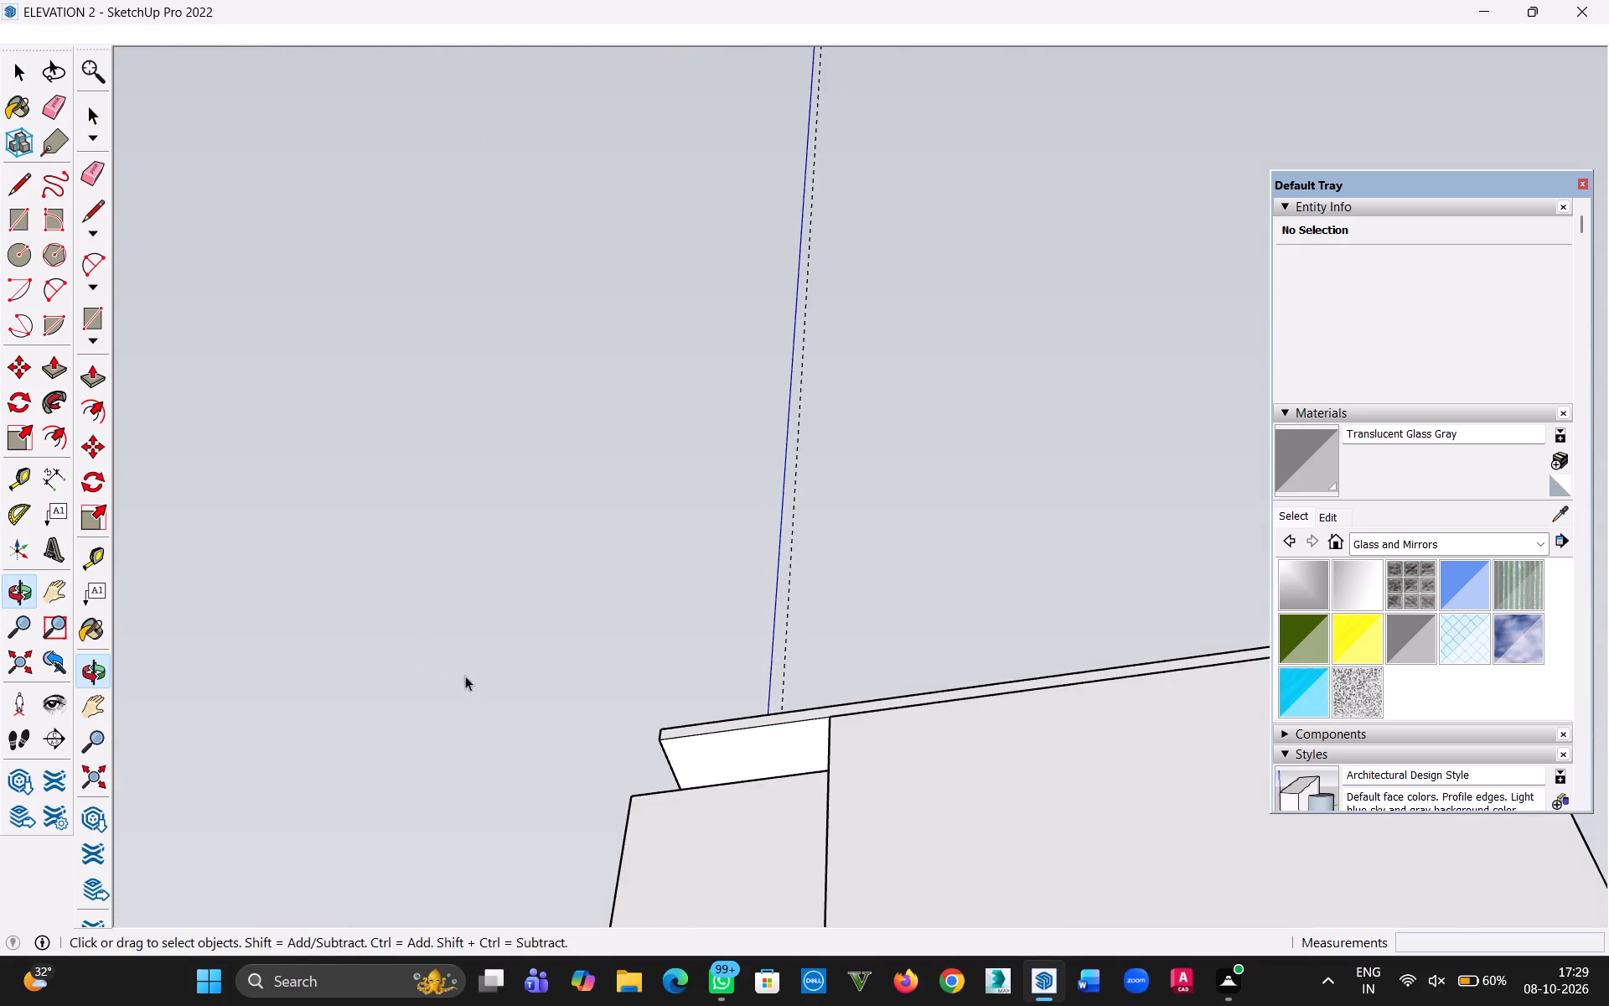
pyautogui.press('h')
pyautogui.moveTo(458, 694); pyautogui.dragTo(753, 369)
pyautogui.moveTo(754, 394); pyautogui.dragTo(653, 498, button='middle')
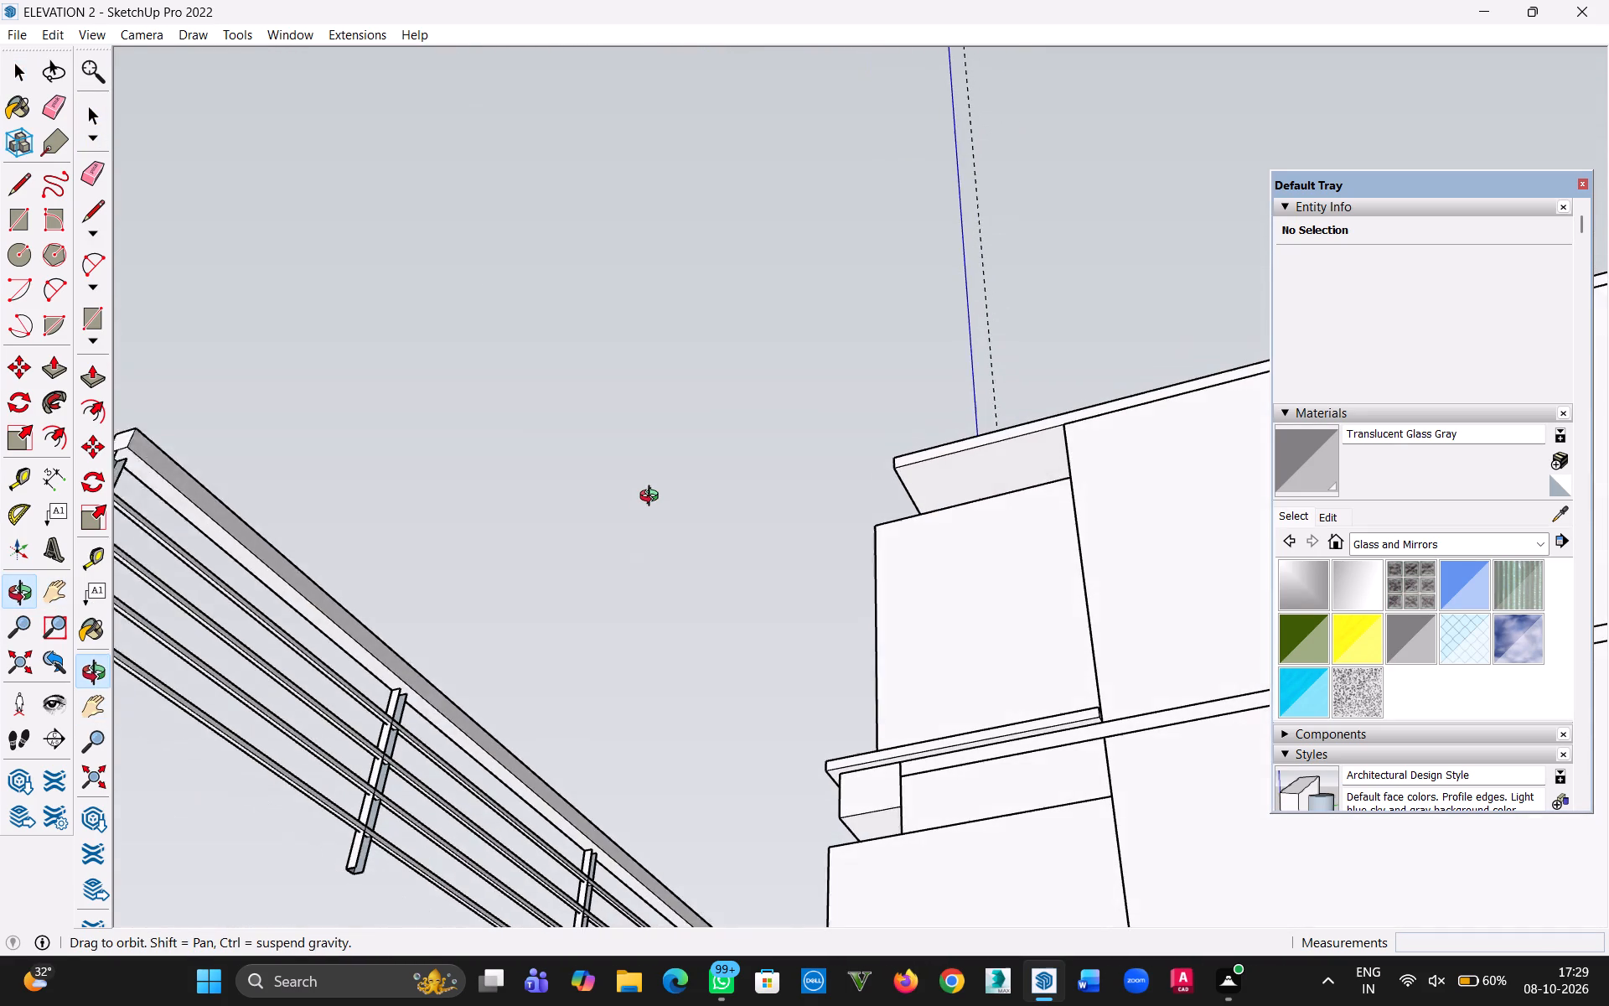
pyautogui.moveTo(653, 498); pyautogui.dragTo(679, 502, button='middle')
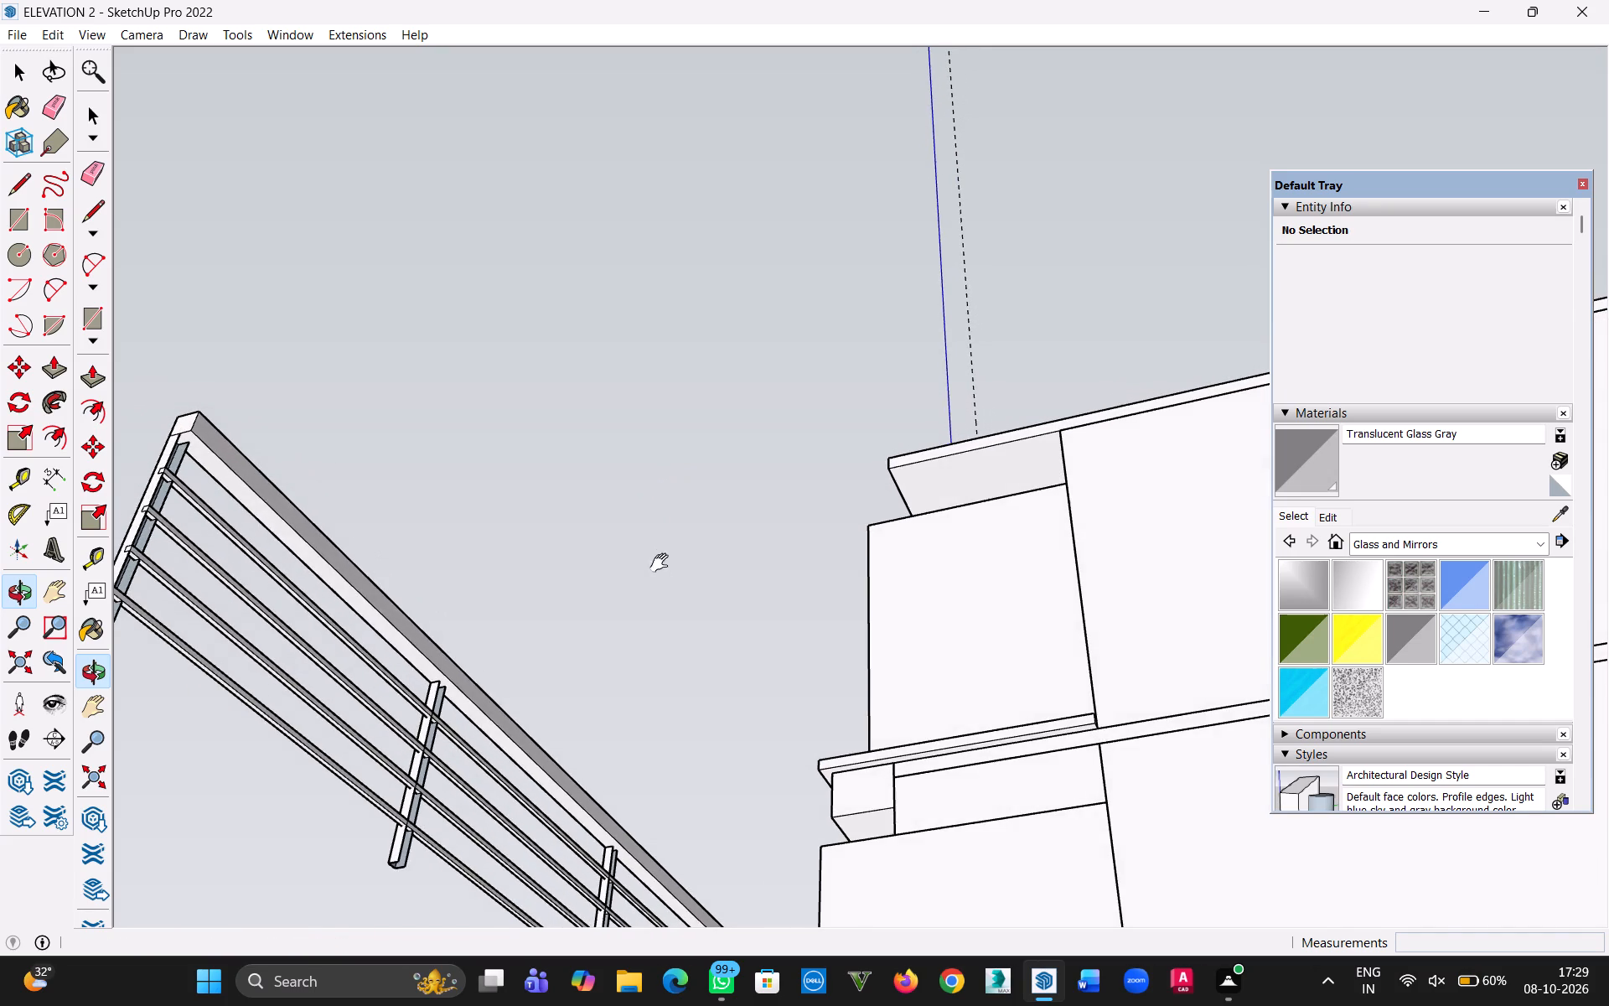
# Open the house's balcony railing for editing at an intermediate hollow post, seen from inside the balcony.
pyautogui.scroll(-10, 663, 594)
pyautogui.moveTo(649, 625); pyautogui.dragTo(628, 827, button='middle')
pyautogui.scroll(3, 799, 716)
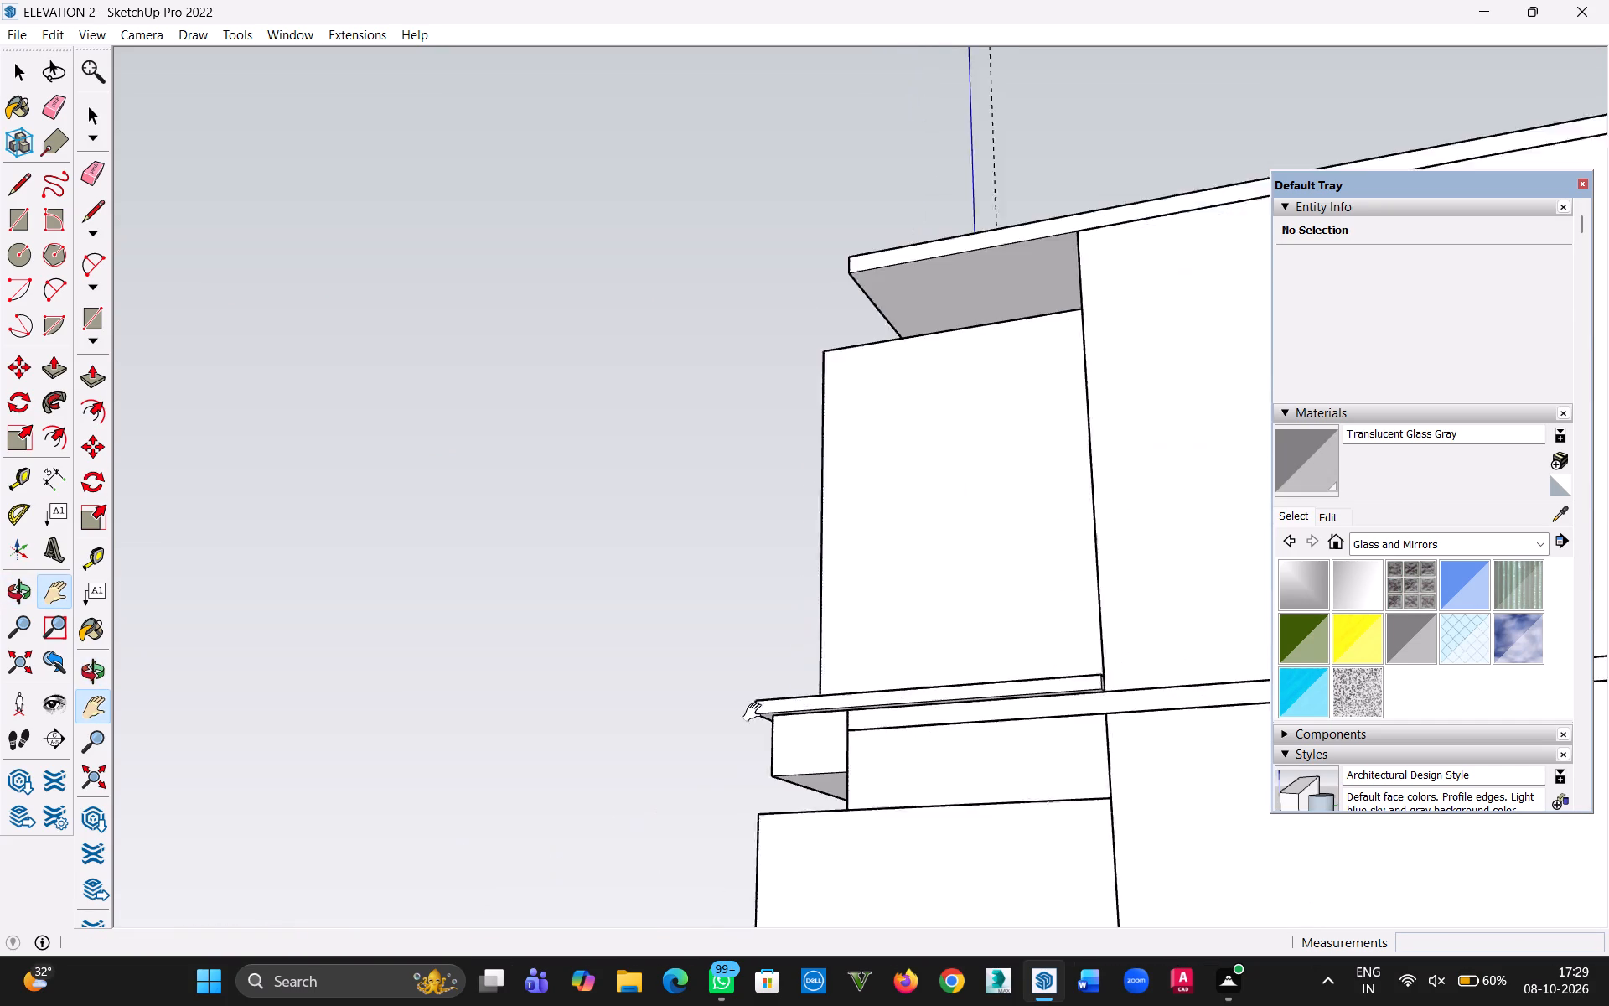
pyautogui.scroll(9, 756, 713)
pyautogui.moveTo(732, 718); pyautogui.dragTo(923, 858, button='middle')
pyautogui.scroll(5, 1025, 734)
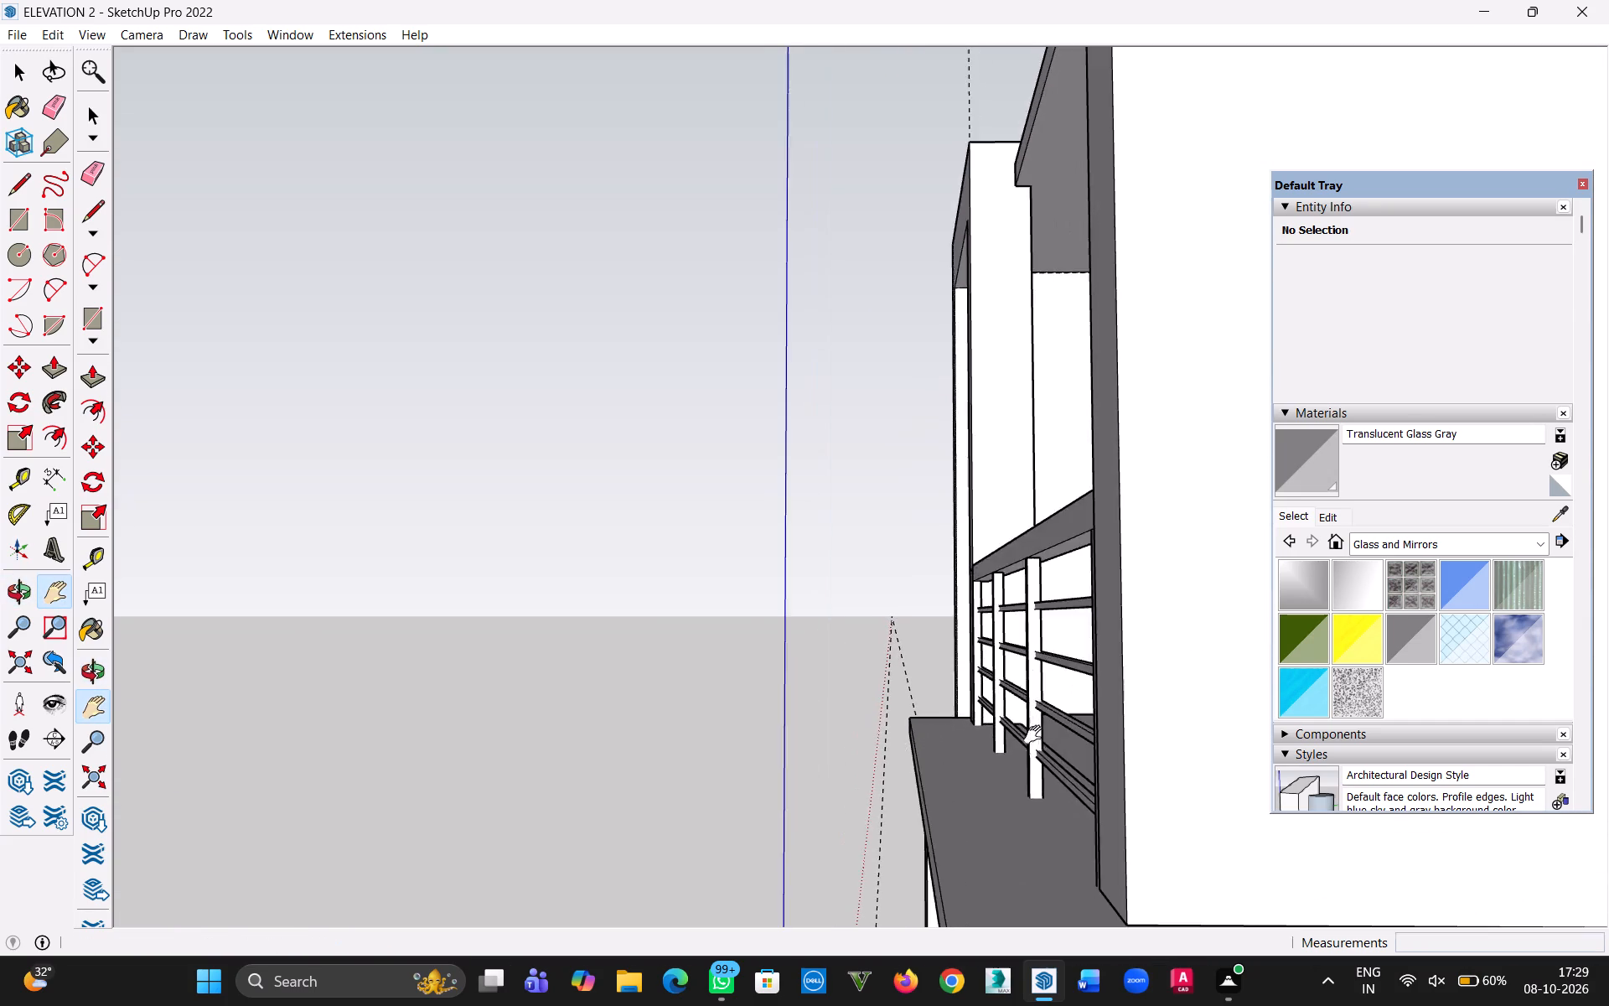
pyautogui.scroll(7, 1037, 735)
pyautogui.moveTo(1223, 781); pyautogui.dragTo(1088, 810, button='middle')
pyautogui.moveTo(1145, 777); pyautogui.dragTo(869, 793)
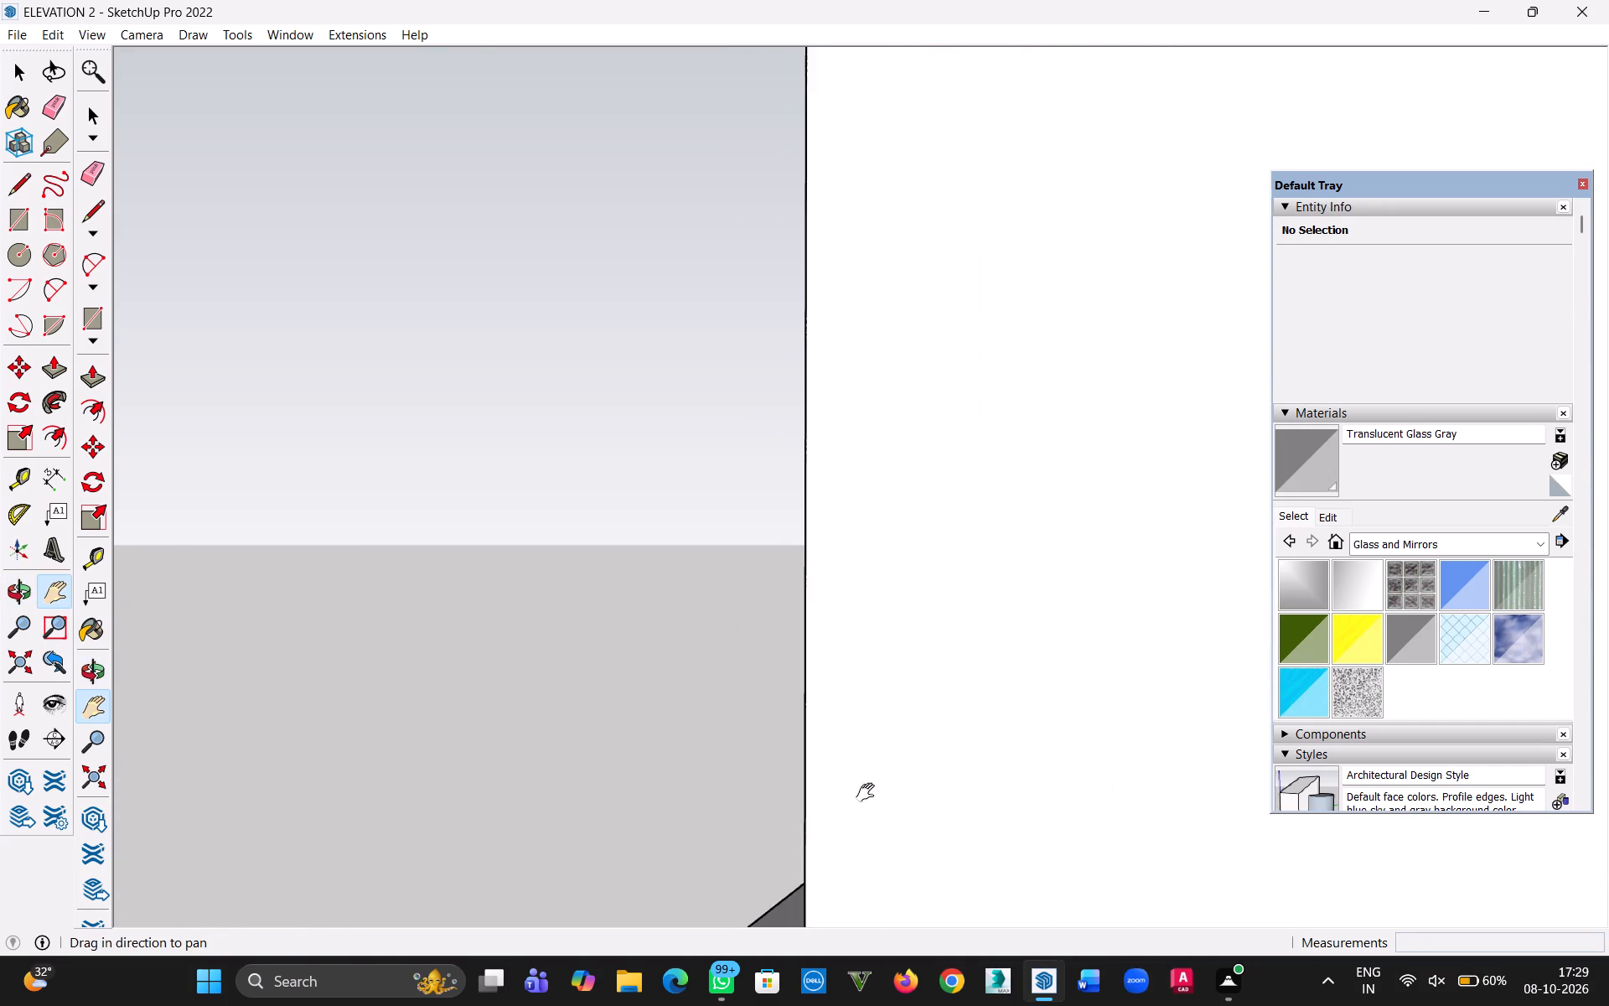
pyautogui.moveTo(869, 793); pyautogui.dragTo(494, 808)
pyautogui.moveTo(903, 685); pyautogui.dragTo(492, 698, button='middle')
pyautogui.moveTo(933, 682); pyautogui.dragTo(672, 708, button='middle')
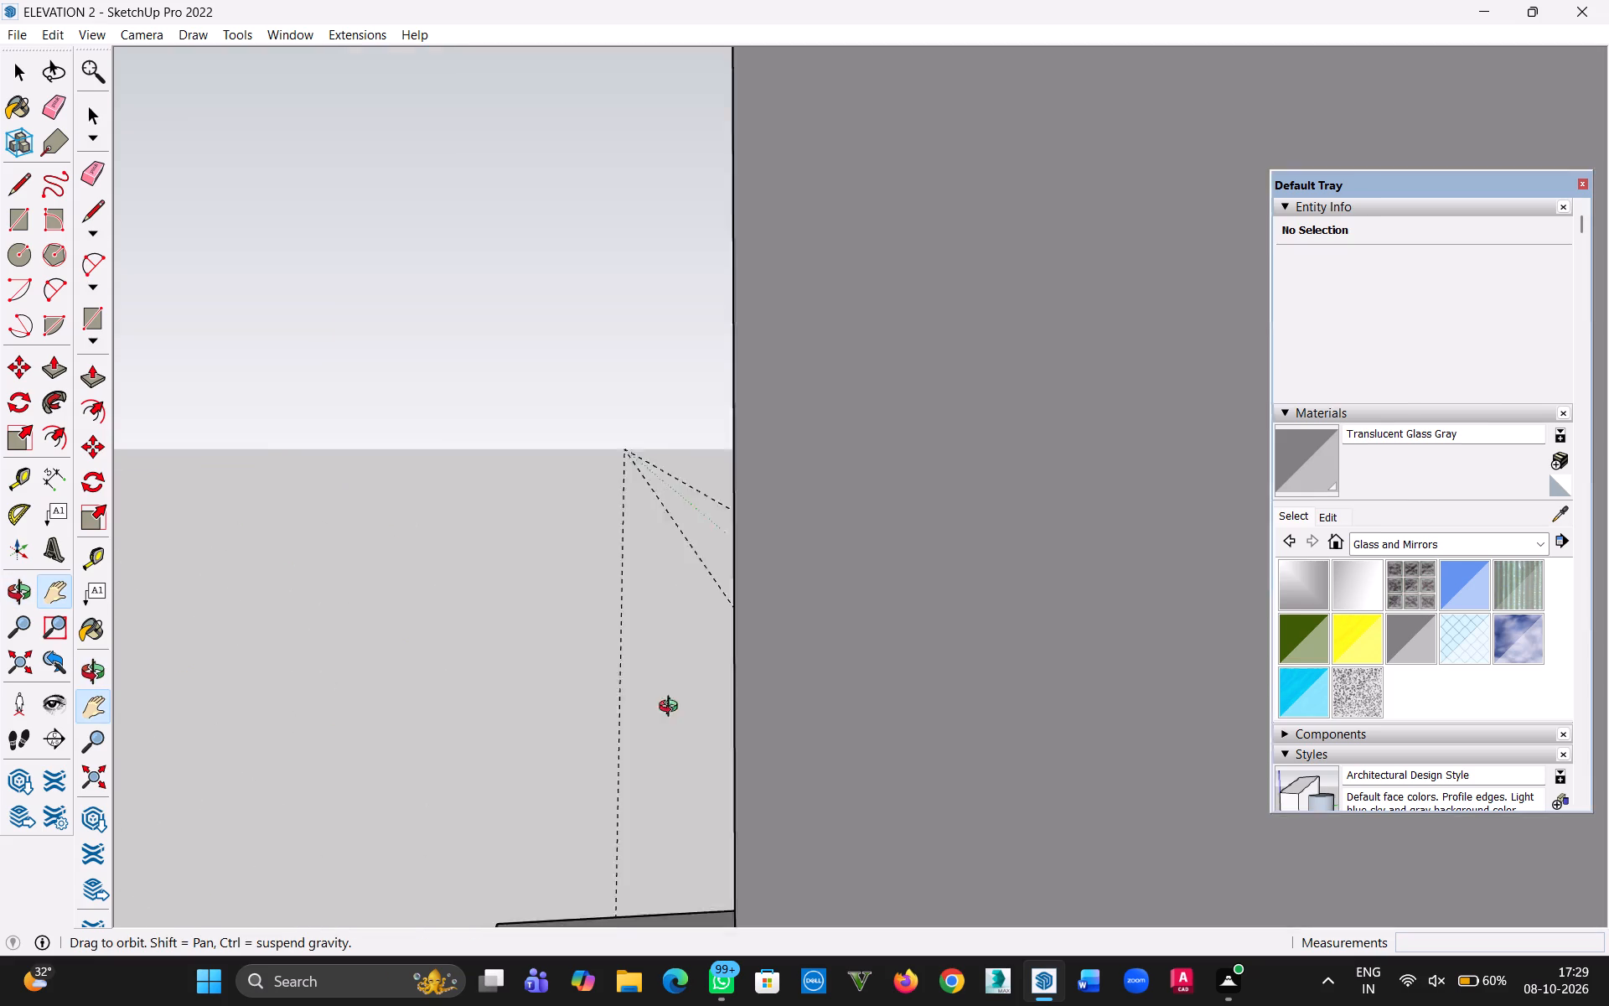
pyautogui.moveTo(672, 708); pyautogui.dragTo(770, 741, button='middle')
pyautogui.moveTo(968, 708); pyautogui.dragTo(292, 732)
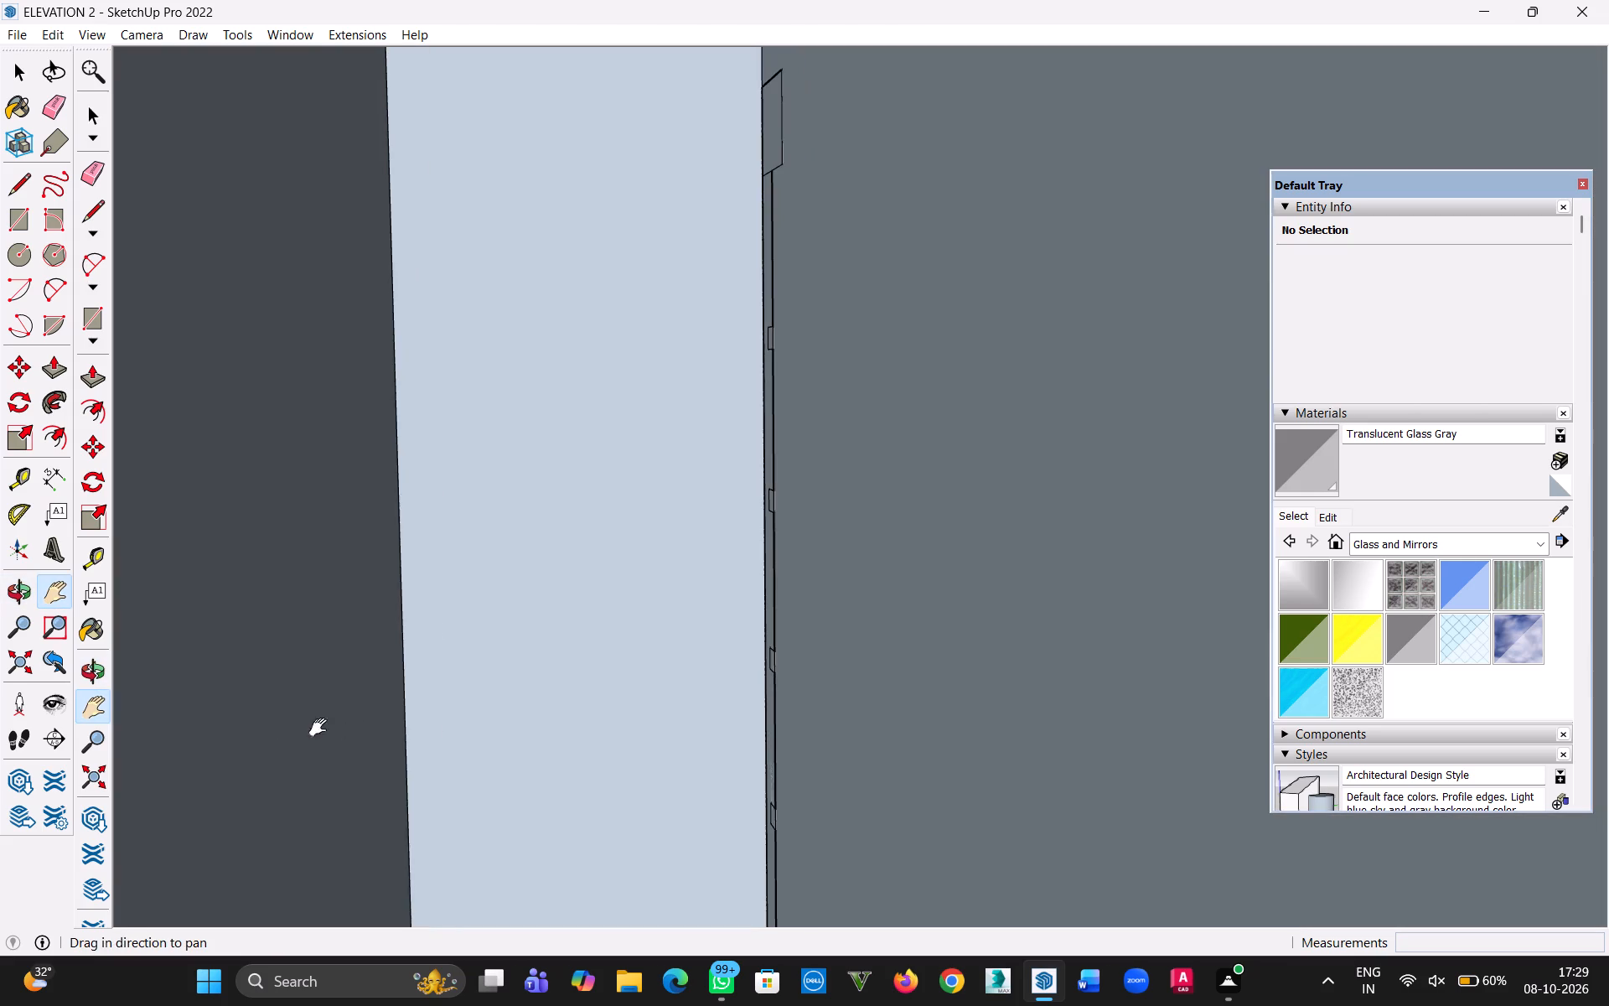
pyautogui.moveTo(1085, 689); pyautogui.dragTo(391, 712)
pyautogui.moveTo(936, 677); pyautogui.dragTo(420, 647)
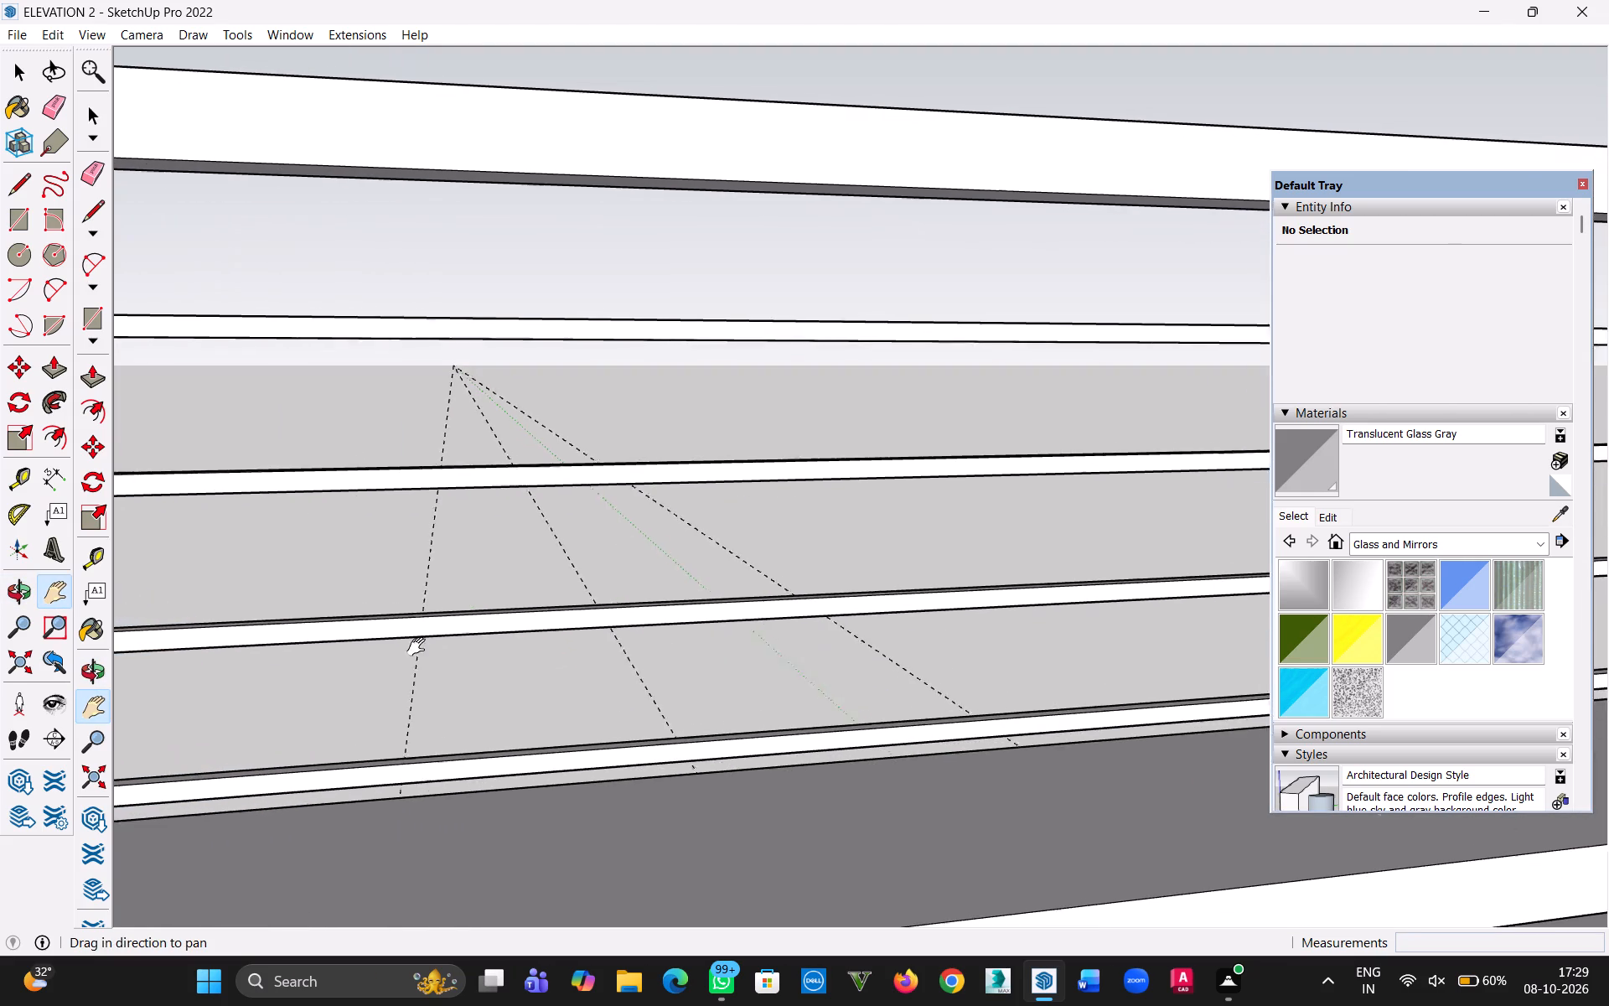
pyautogui.moveTo(420, 647); pyautogui.dragTo(418, 648)
pyautogui.moveTo(1145, 639); pyautogui.dragTo(815, 647)
pyautogui.scroll(4, 960, 657)
pyautogui.scroll(-4, 997, 711)
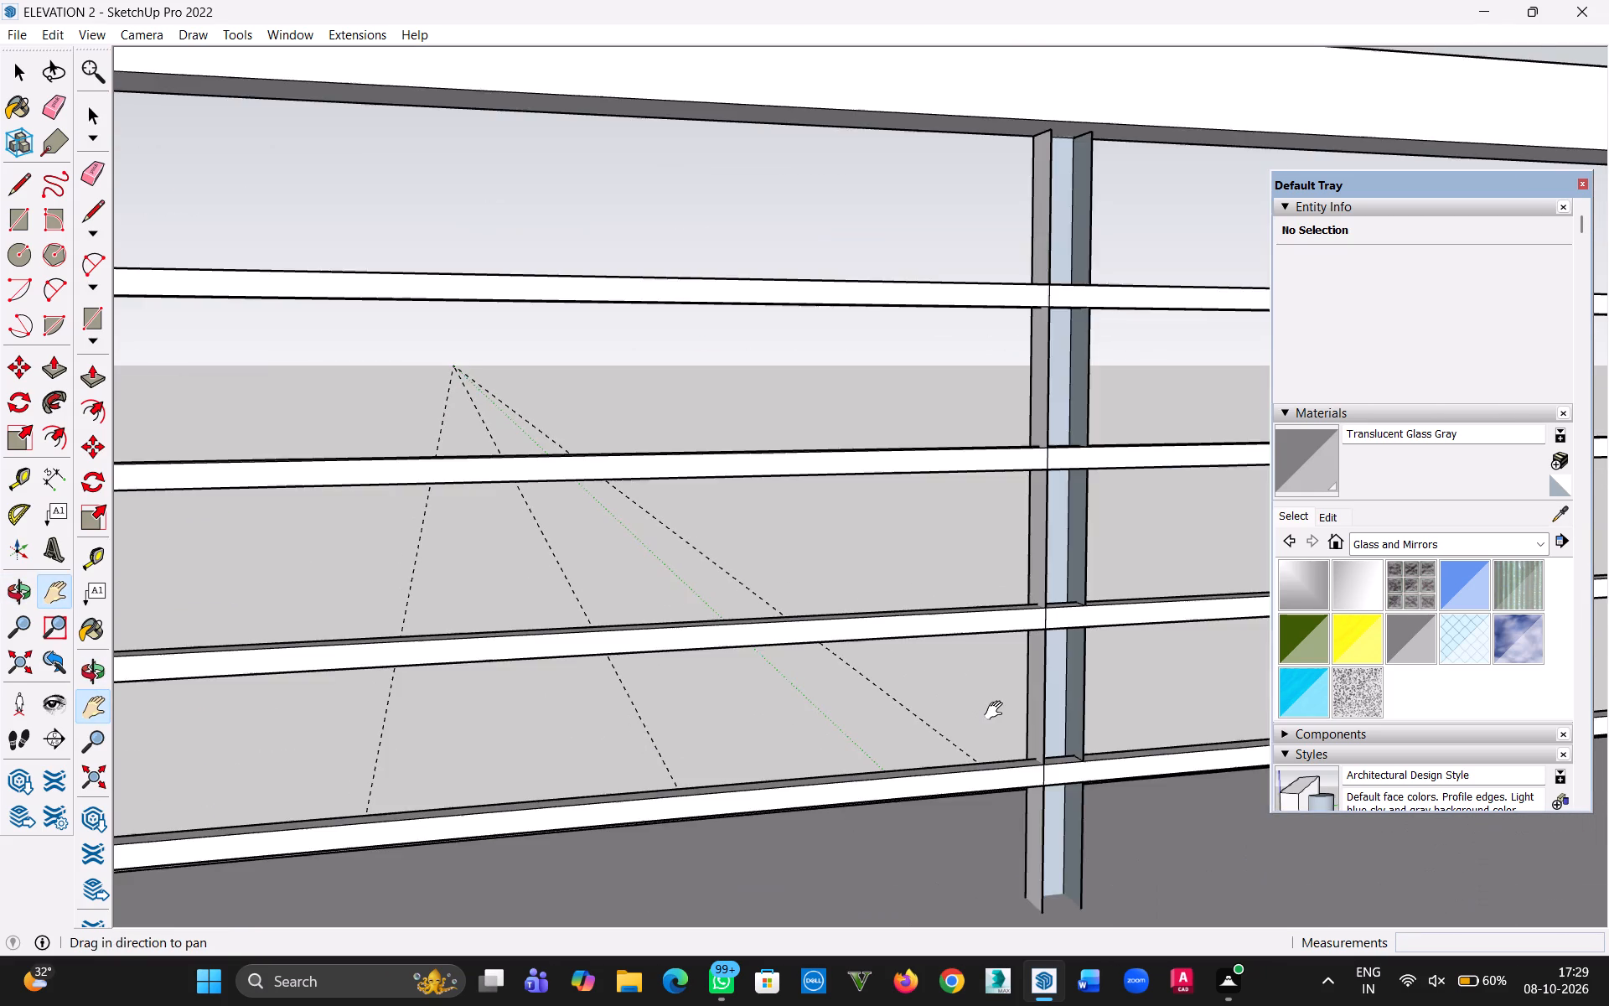
pyautogui.moveTo(986, 709); pyautogui.dragTo(929, 701, button='middle')
pyautogui.scroll(-5, 929, 698)
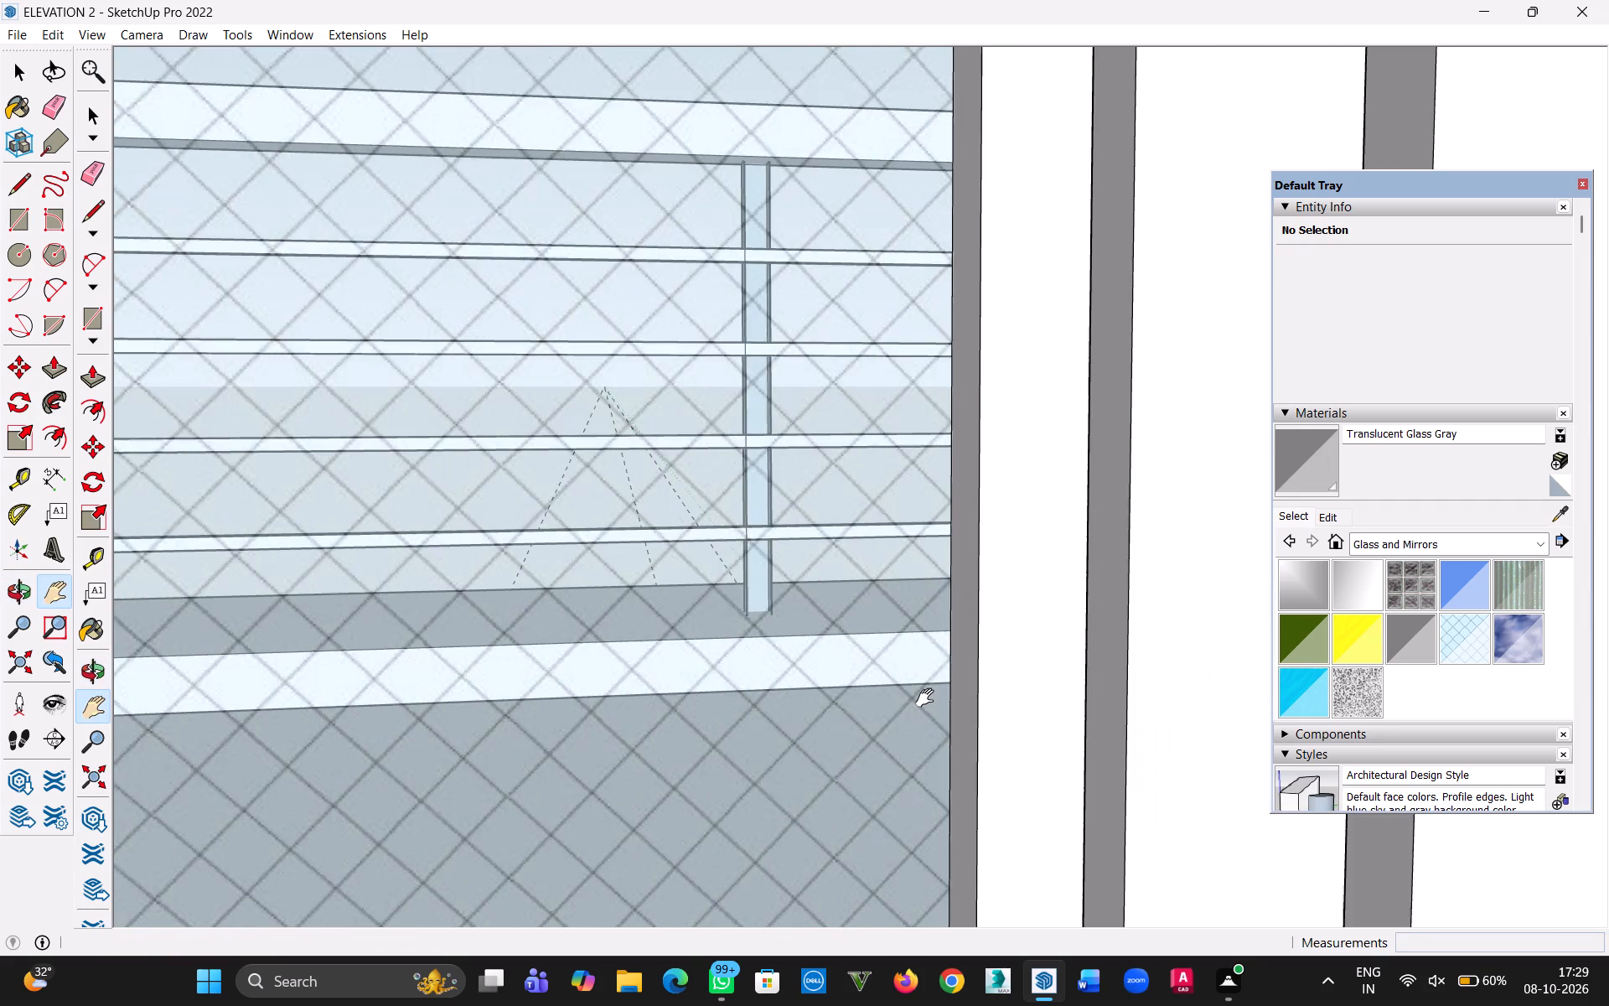
pyautogui.scroll(-20, 929, 698)
pyautogui.scroll(-7, 929, 698)
pyautogui.scroll(9, 867, 701)
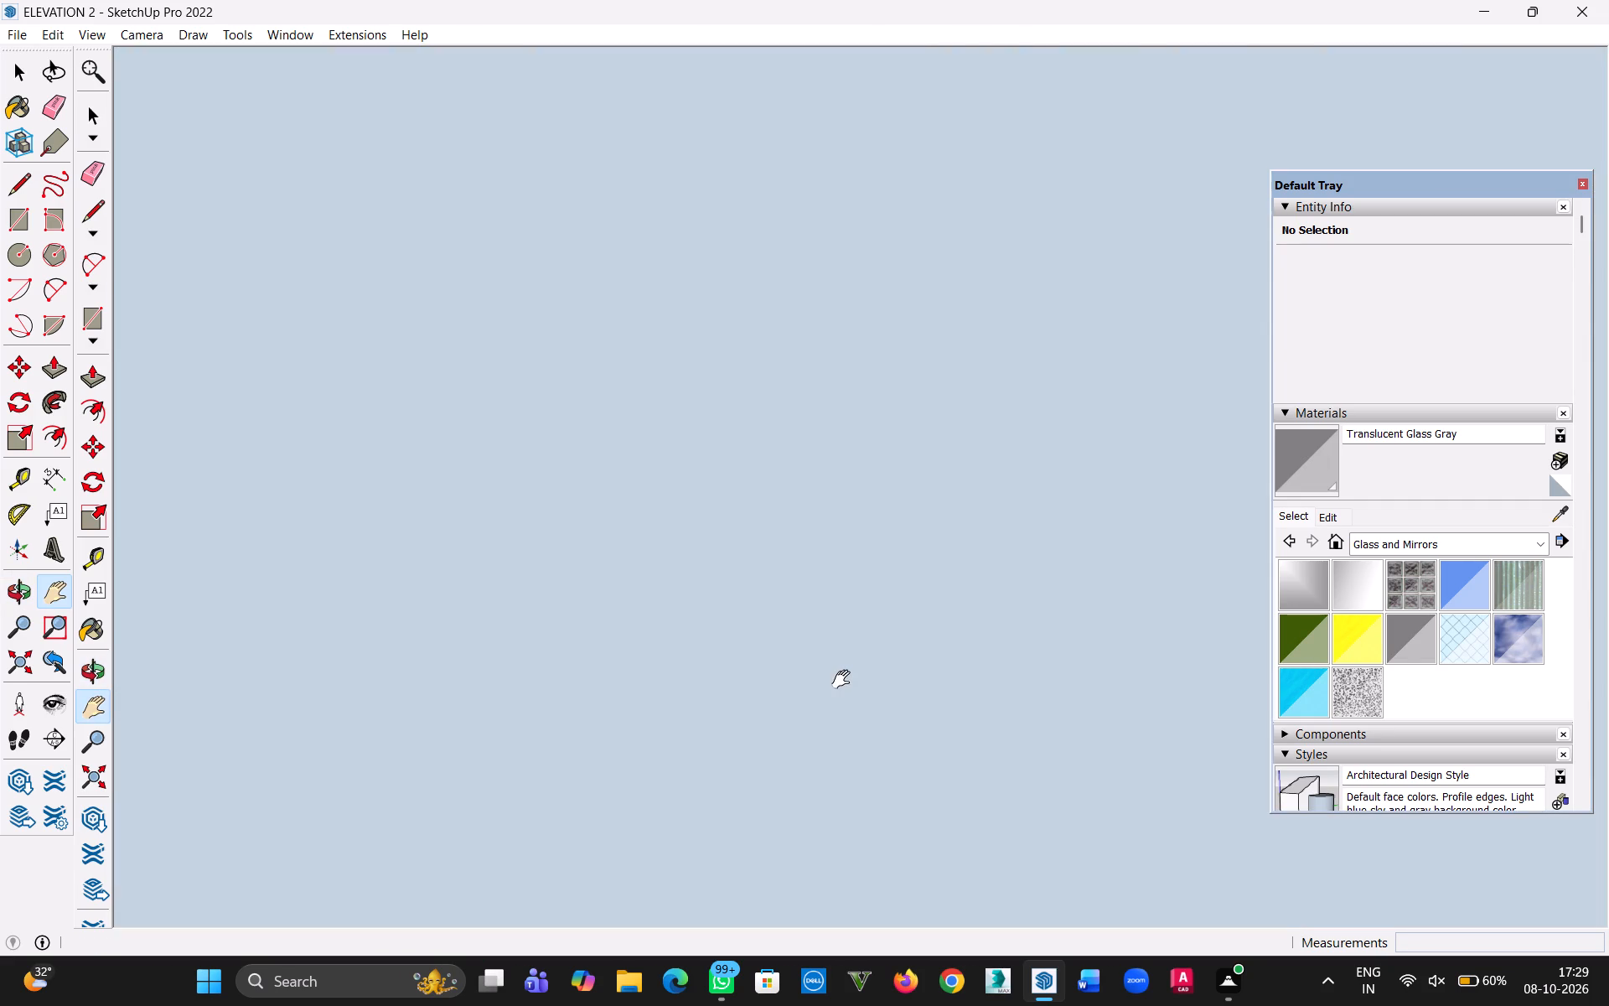
pyautogui.scroll(20, 845, 680)
pyautogui.scroll(18, 845, 680)
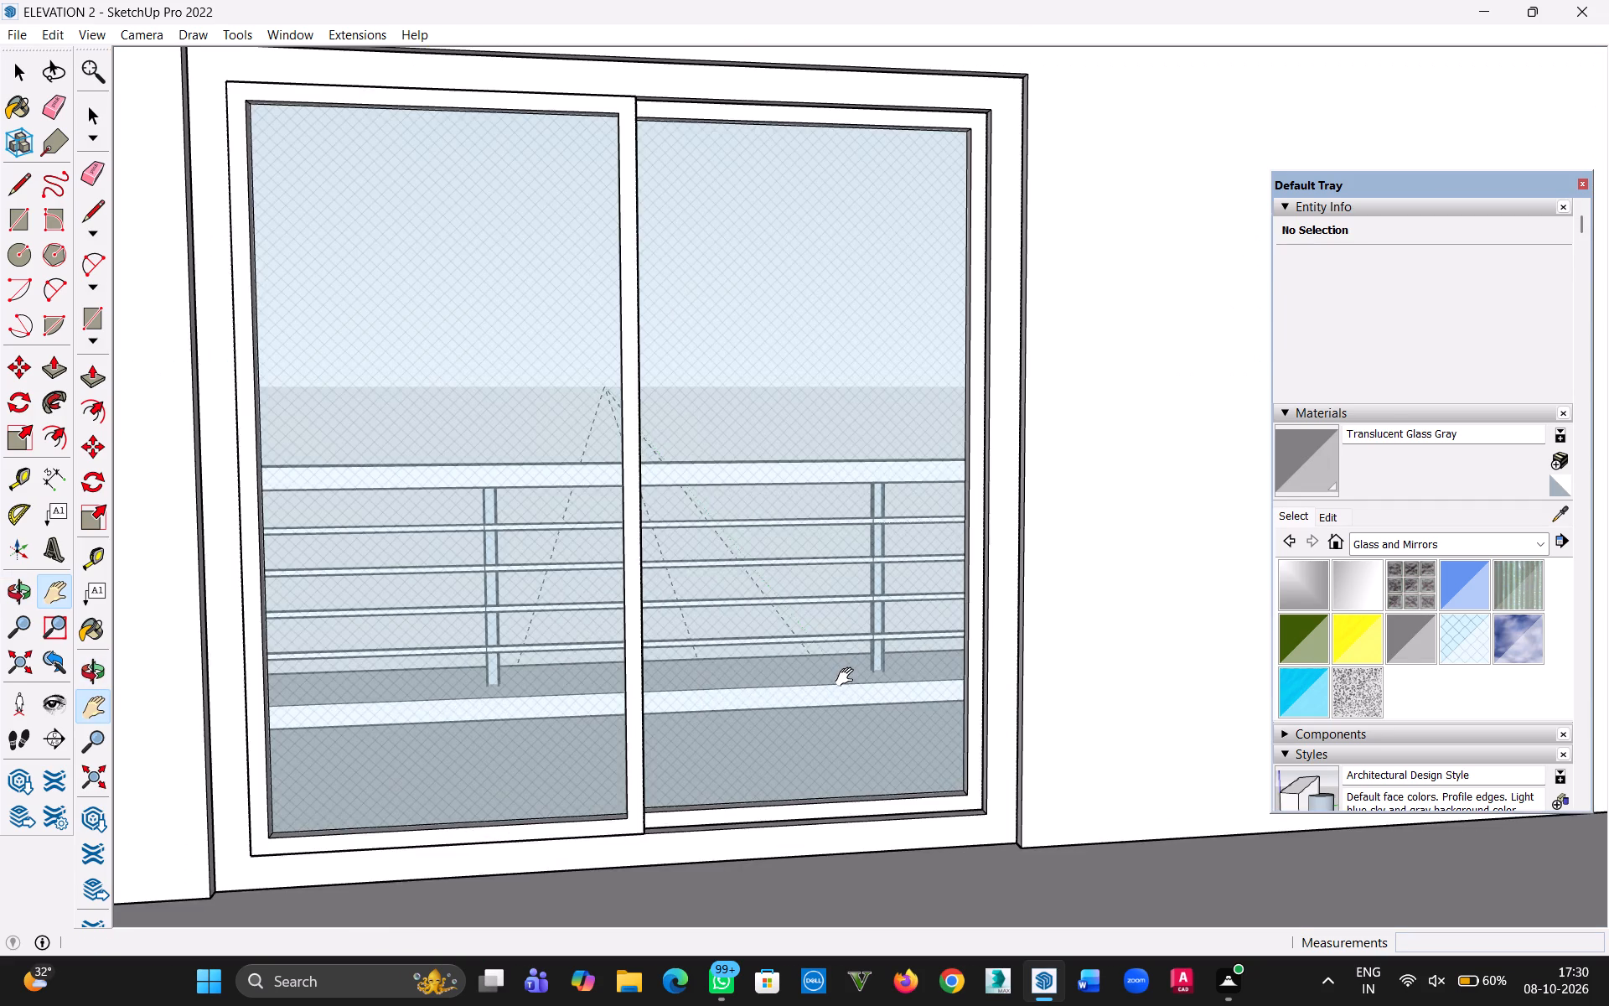
pyautogui.scroll(20, 848, 681)
pyautogui.scroll(20, 848, 681)
pyautogui.scroll(3, 848, 681)
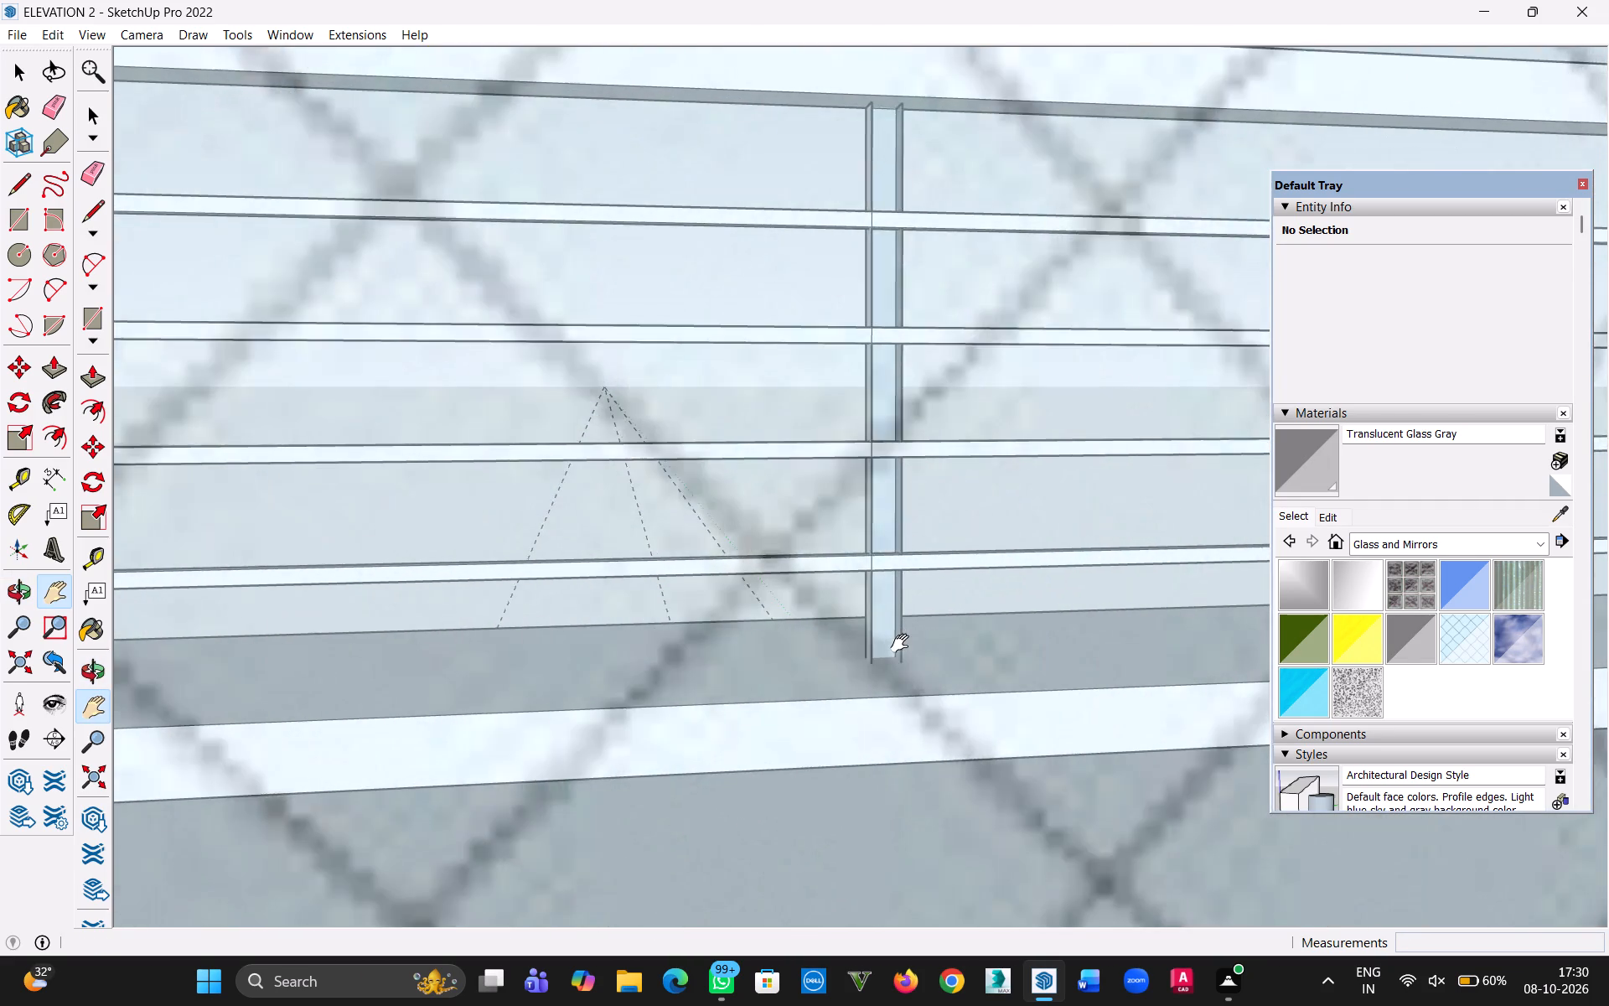
pyautogui.scroll(20, 903, 644)
pyautogui.scroll(17, 903, 644)
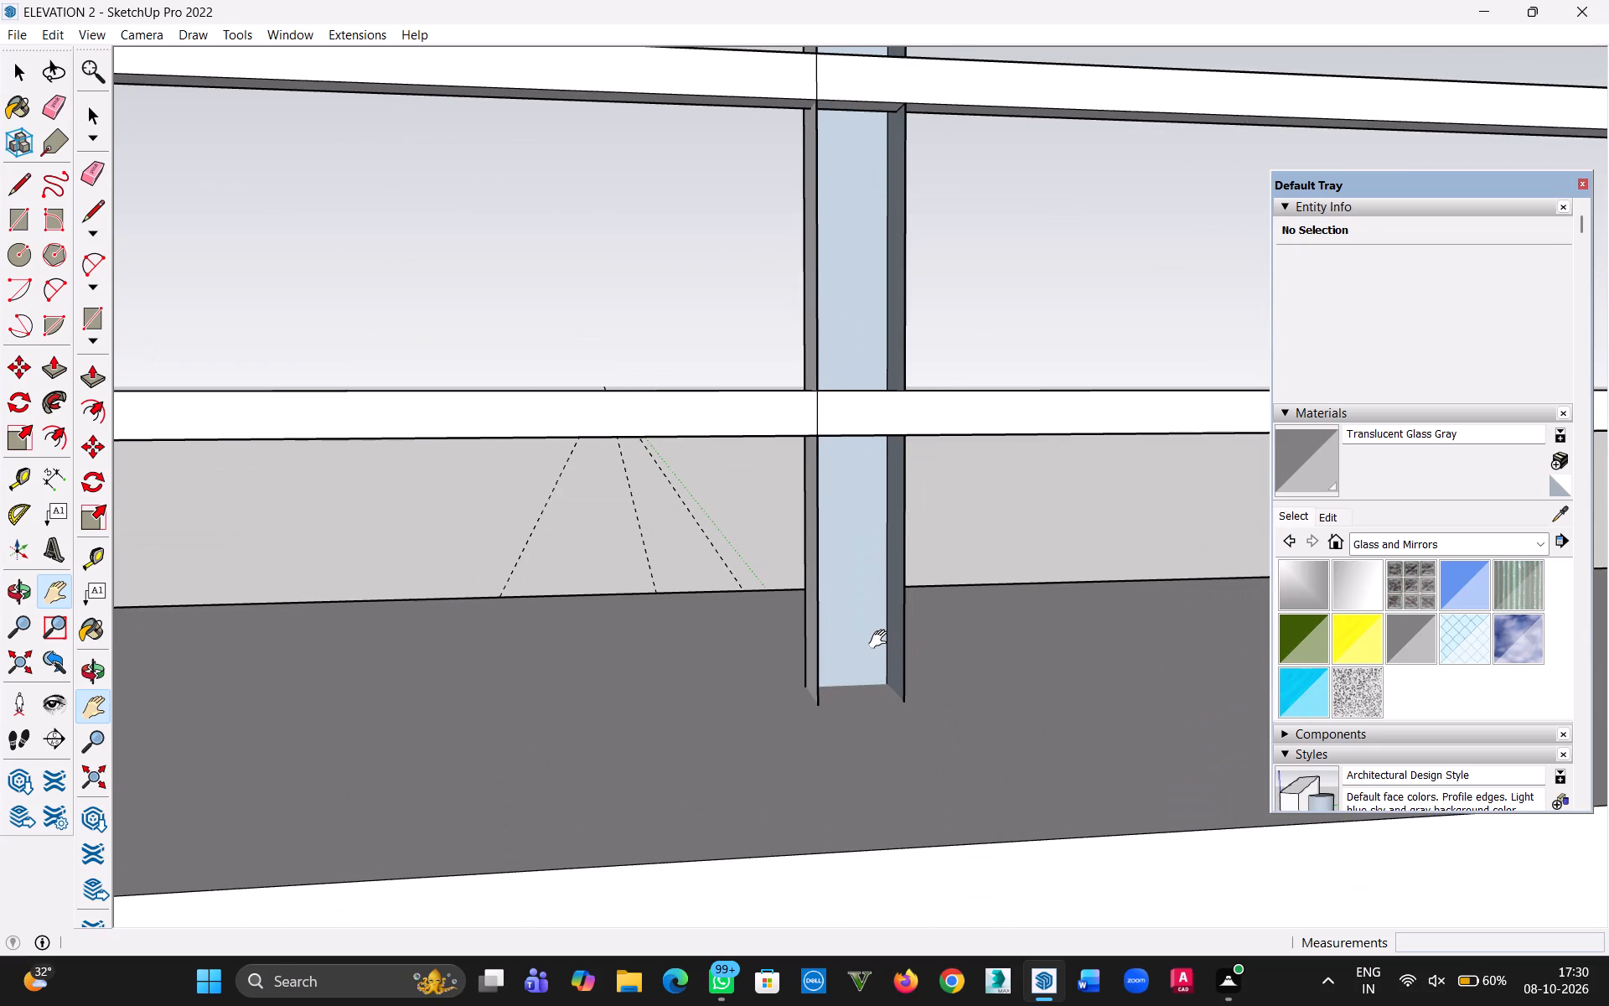
pyautogui.scroll(-1, 873, 645)
pyautogui.press('p')
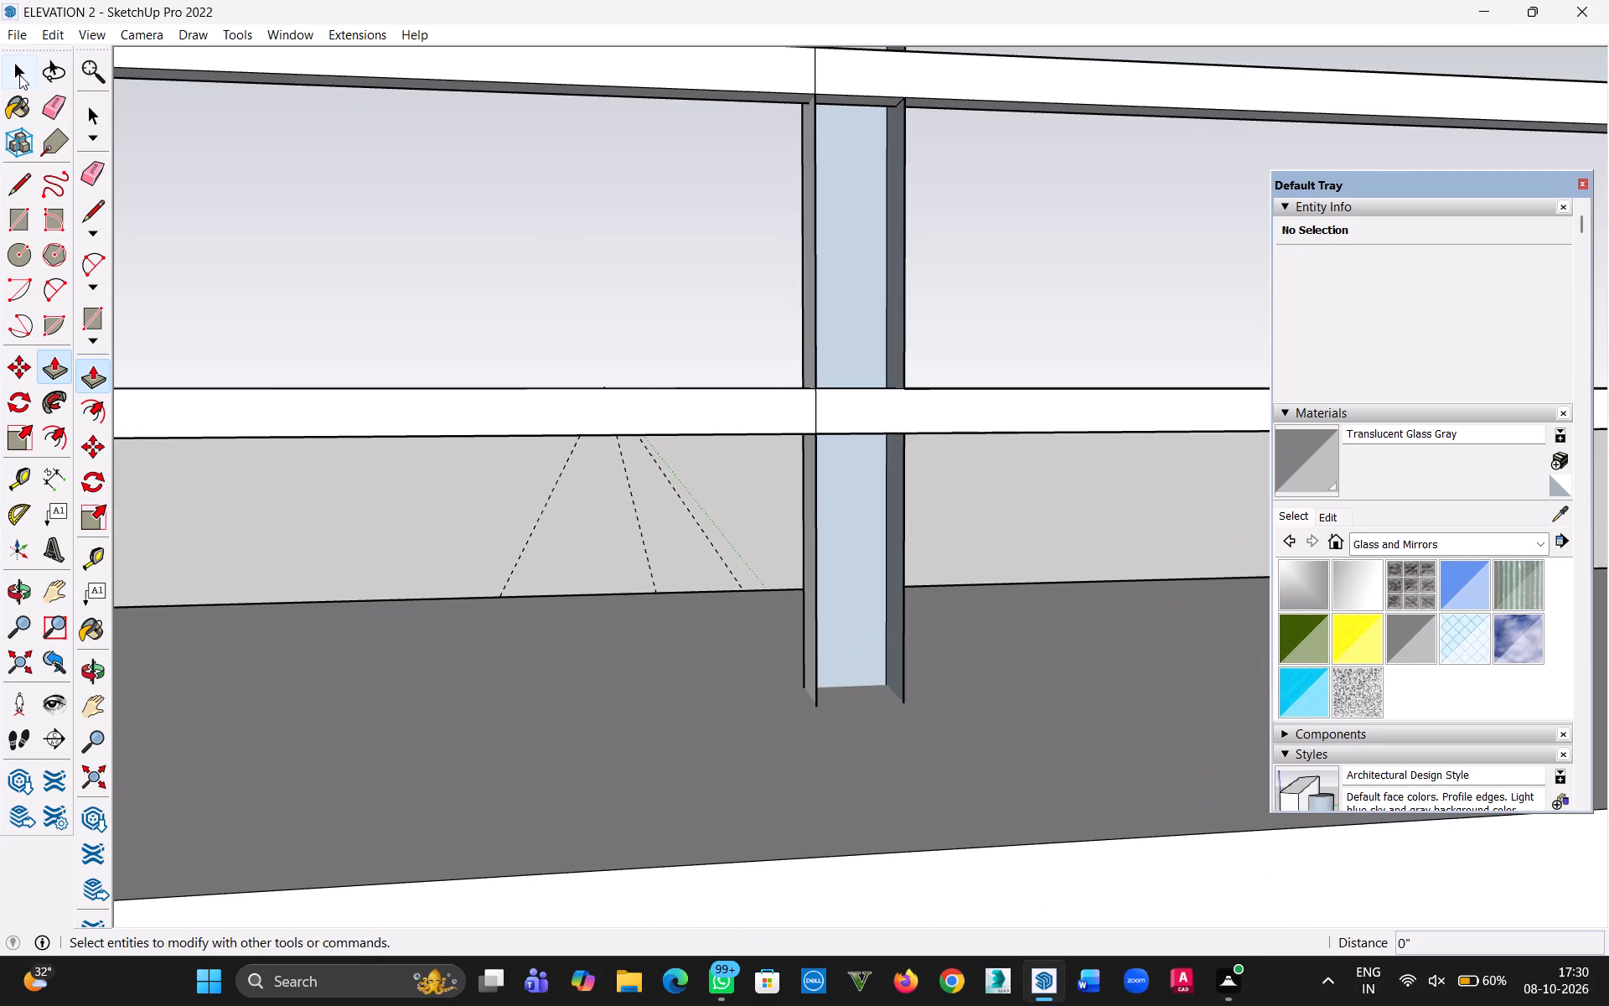
pyautogui.click(19, 75)
pyautogui.doubleClick(841, 294)
pyautogui.press('p')
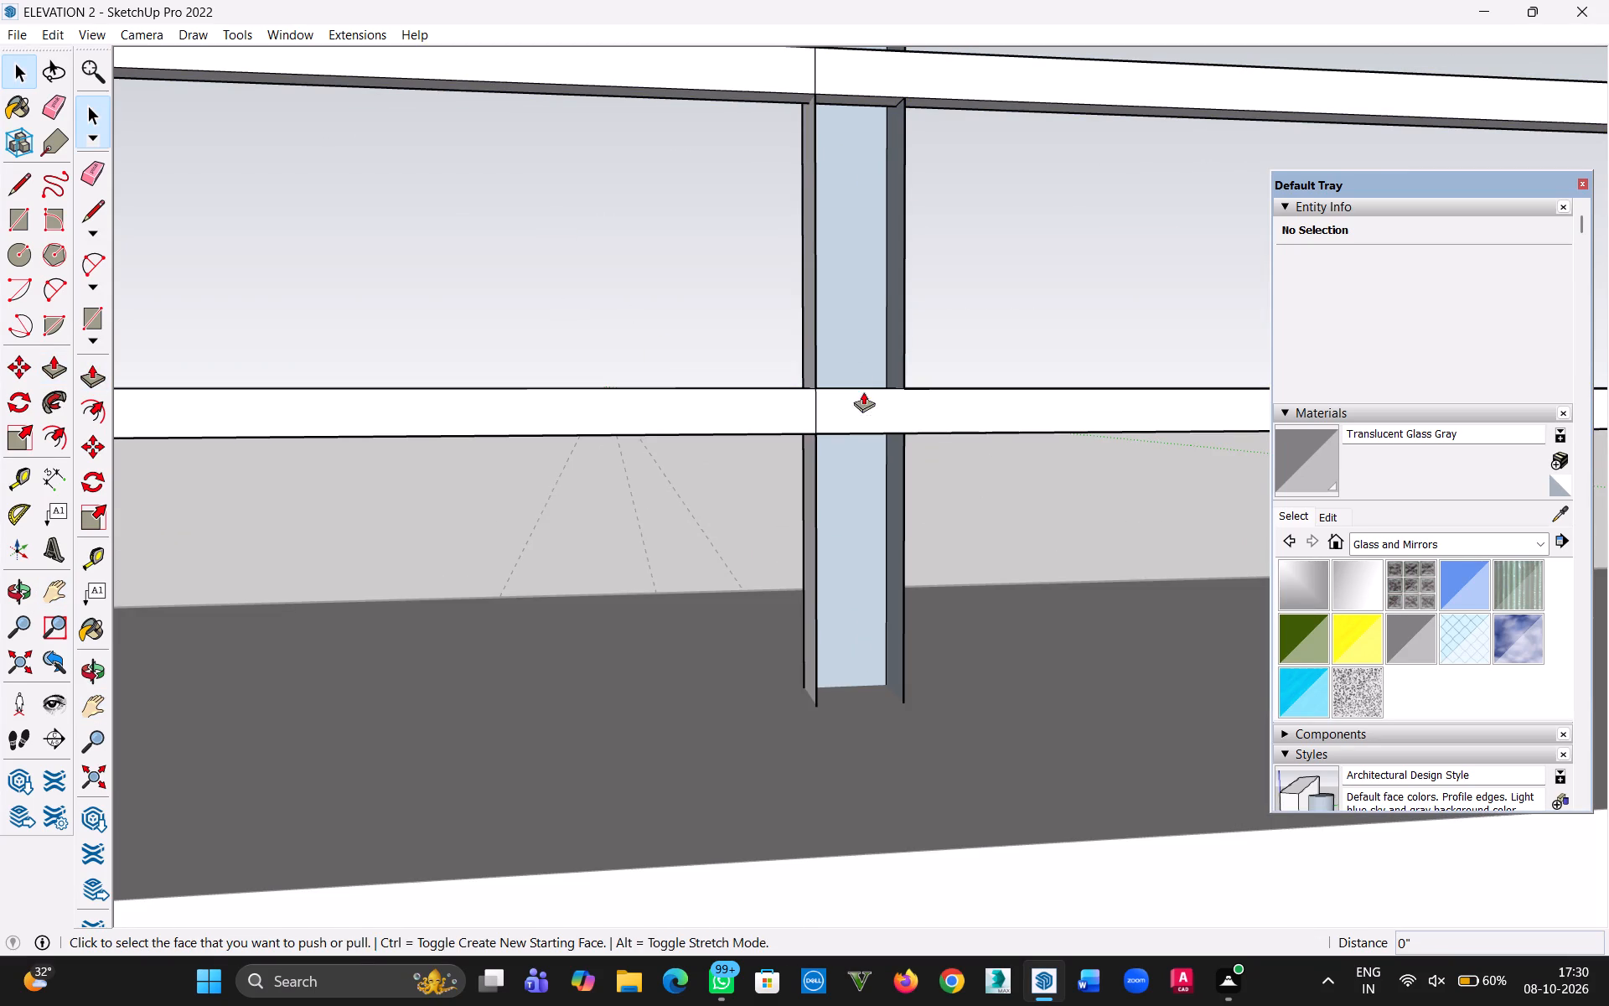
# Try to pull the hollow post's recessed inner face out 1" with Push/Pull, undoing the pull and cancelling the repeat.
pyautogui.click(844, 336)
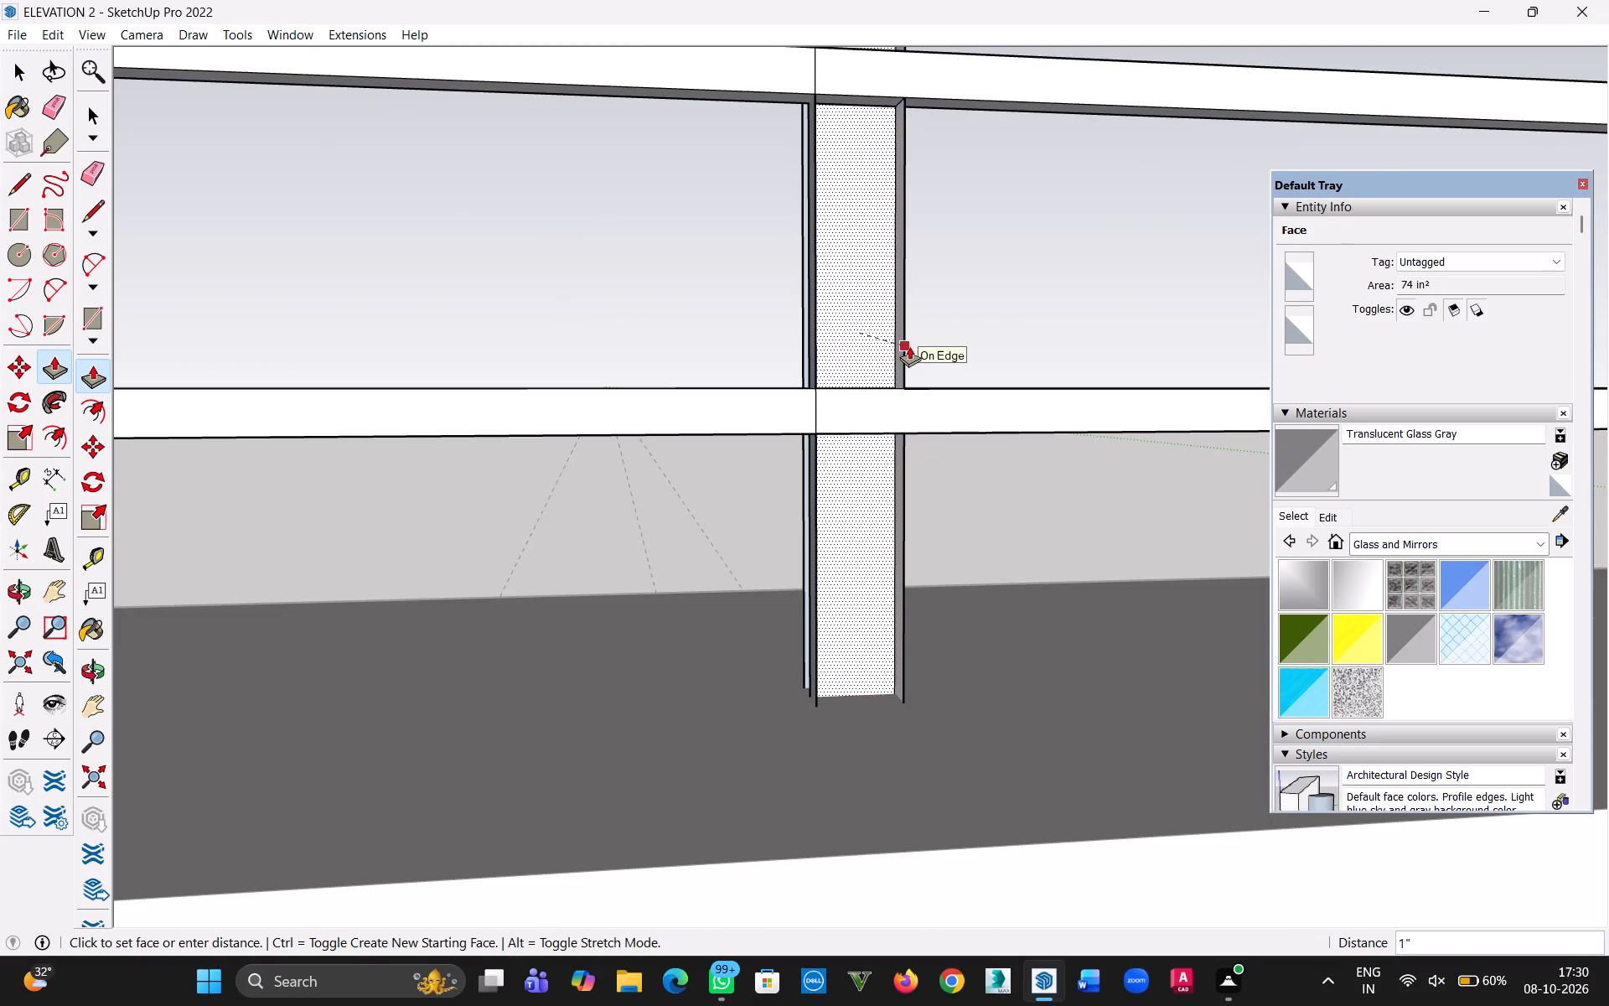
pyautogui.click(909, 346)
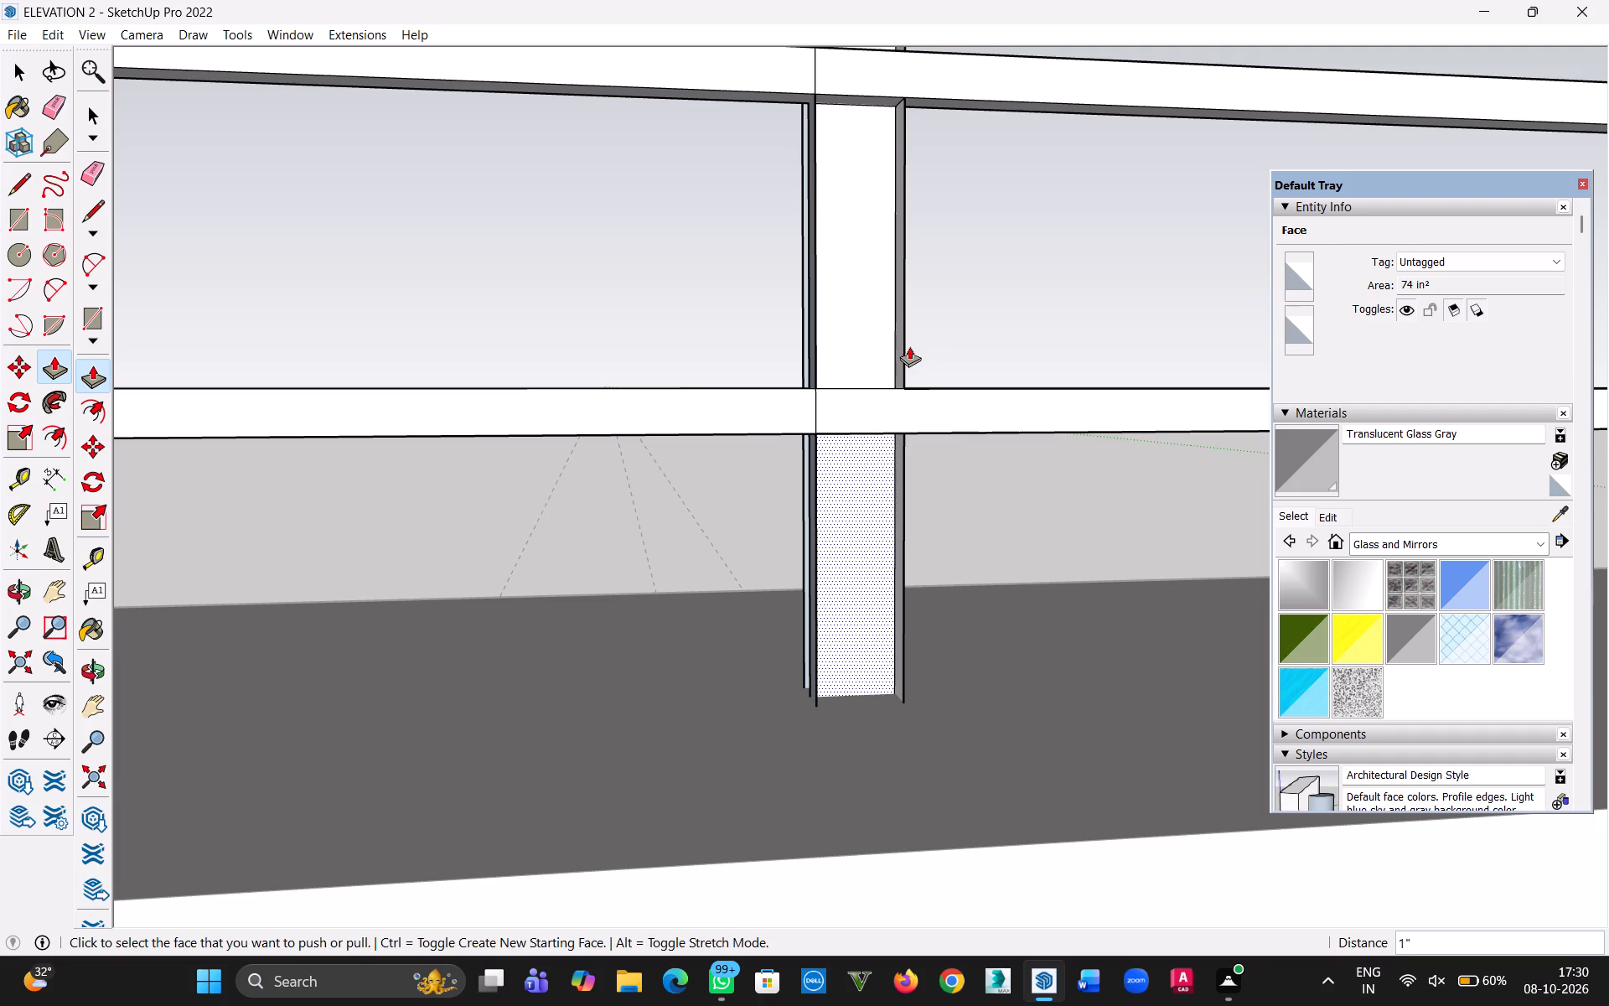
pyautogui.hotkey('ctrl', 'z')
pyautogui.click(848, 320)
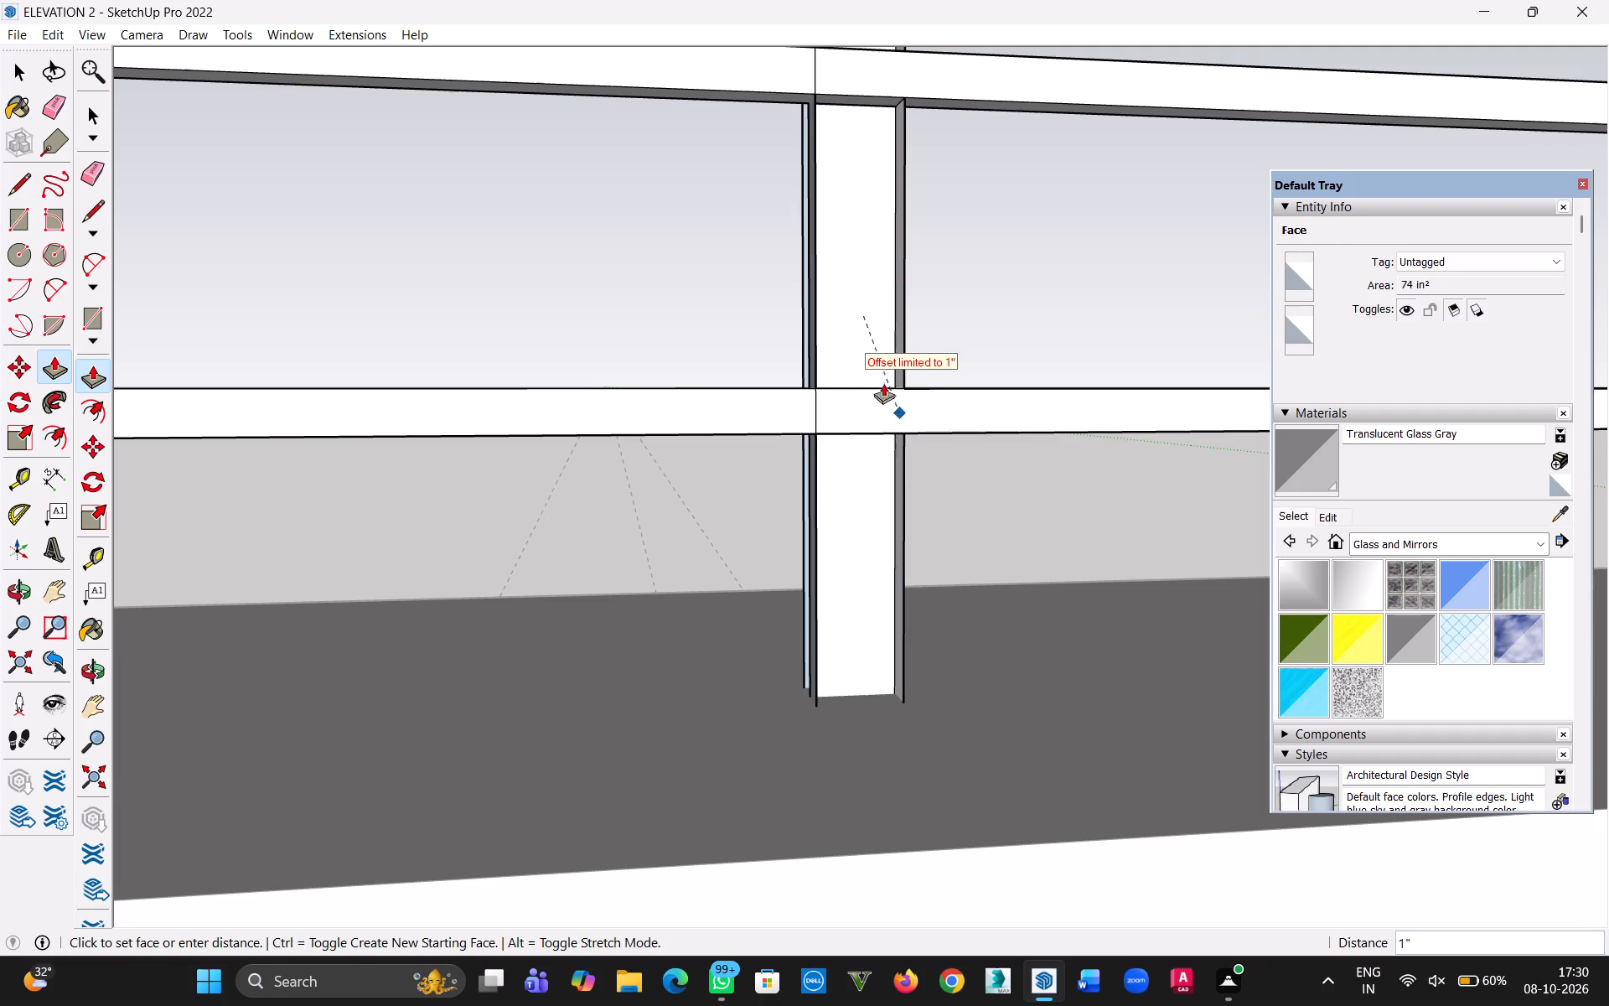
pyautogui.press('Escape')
# Pull the post's recessed inner face out 2" as a new starting face, flush with the horizontal rails.
pyautogui.click(860, 300)
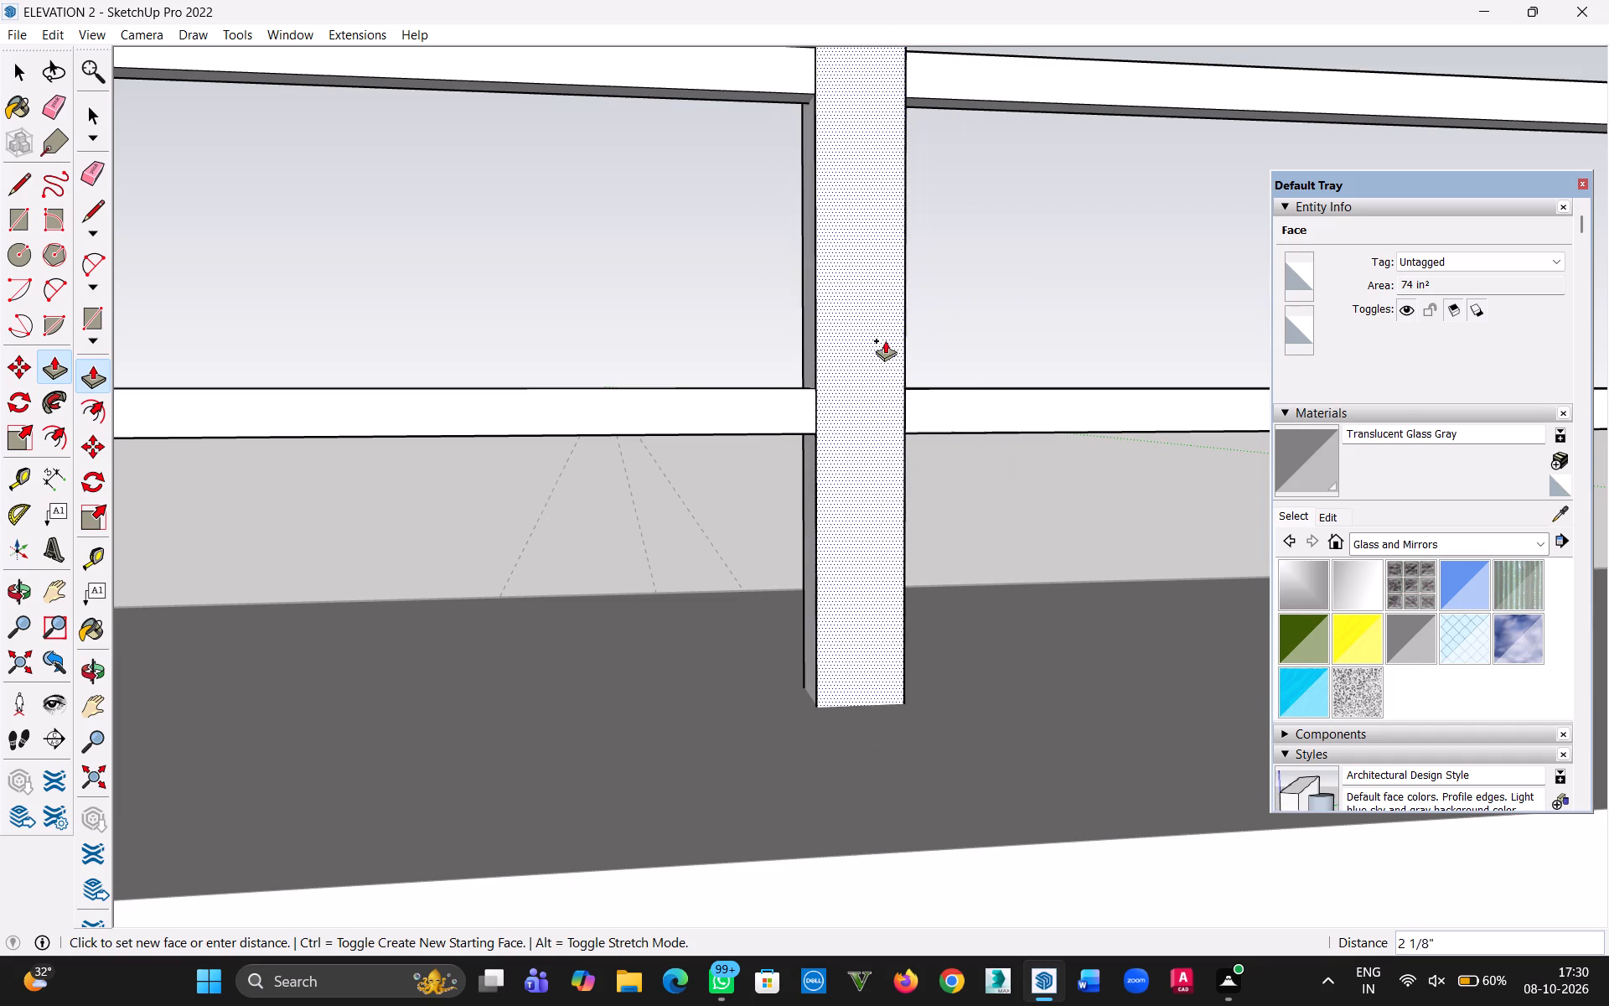
pyautogui.scroll(4, 879, 300)
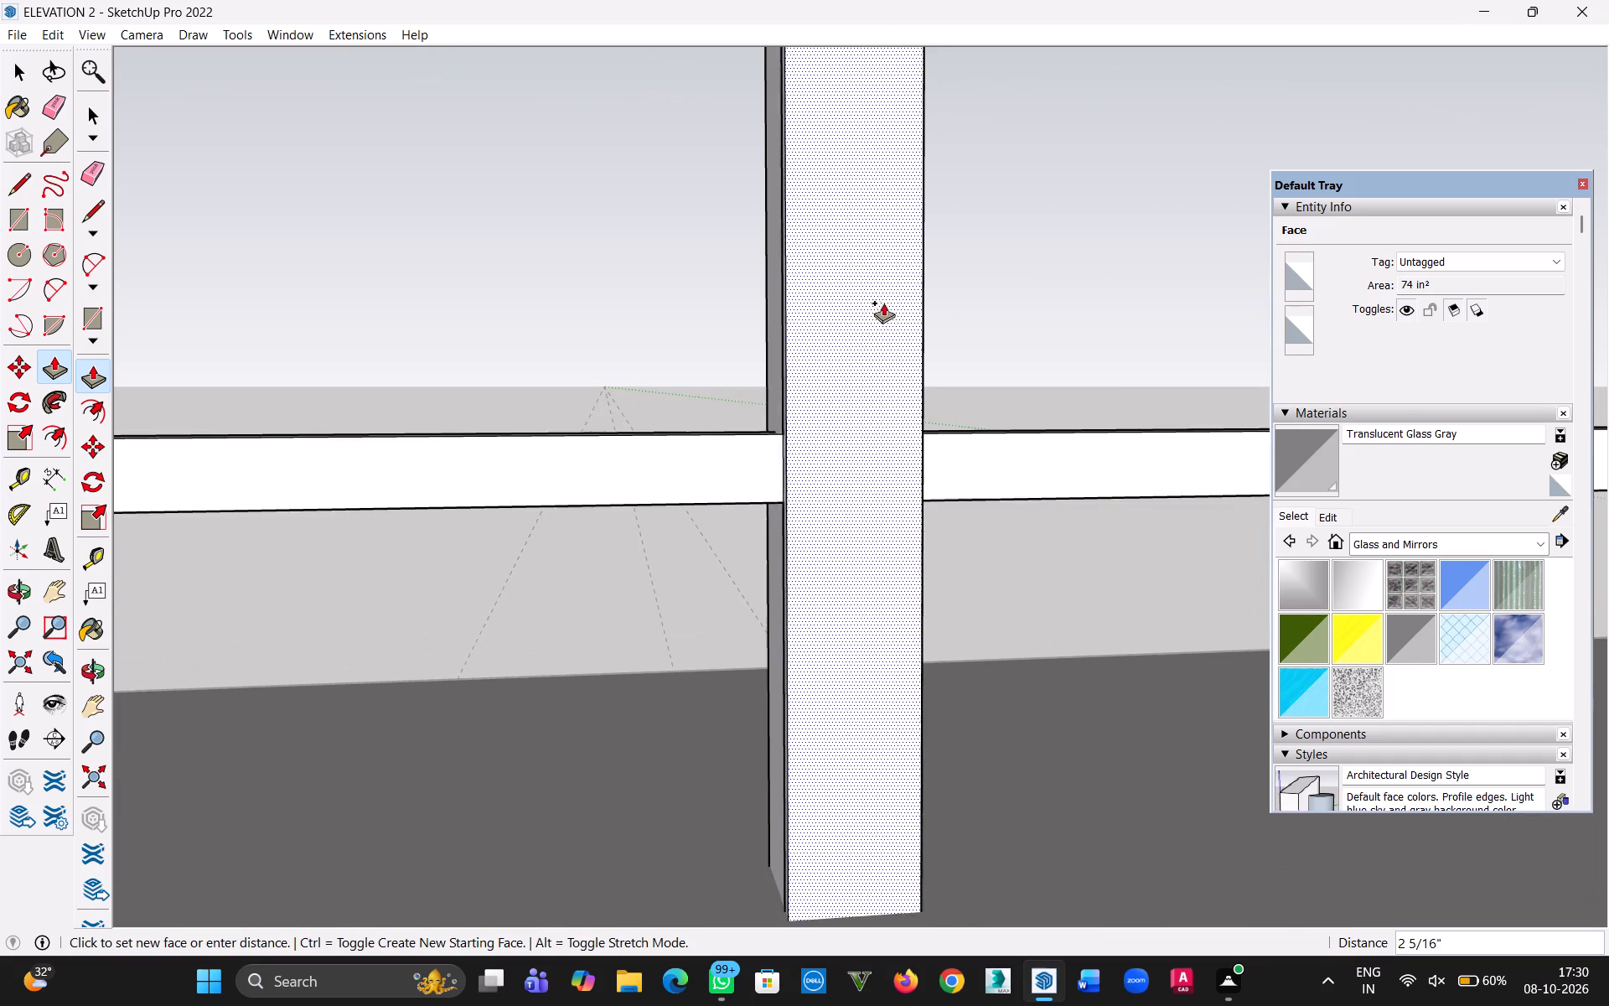
pyautogui.scroll(4, 883, 303)
pyautogui.moveTo(810, 348); pyautogui.dragTo(991, 362, button='middle')
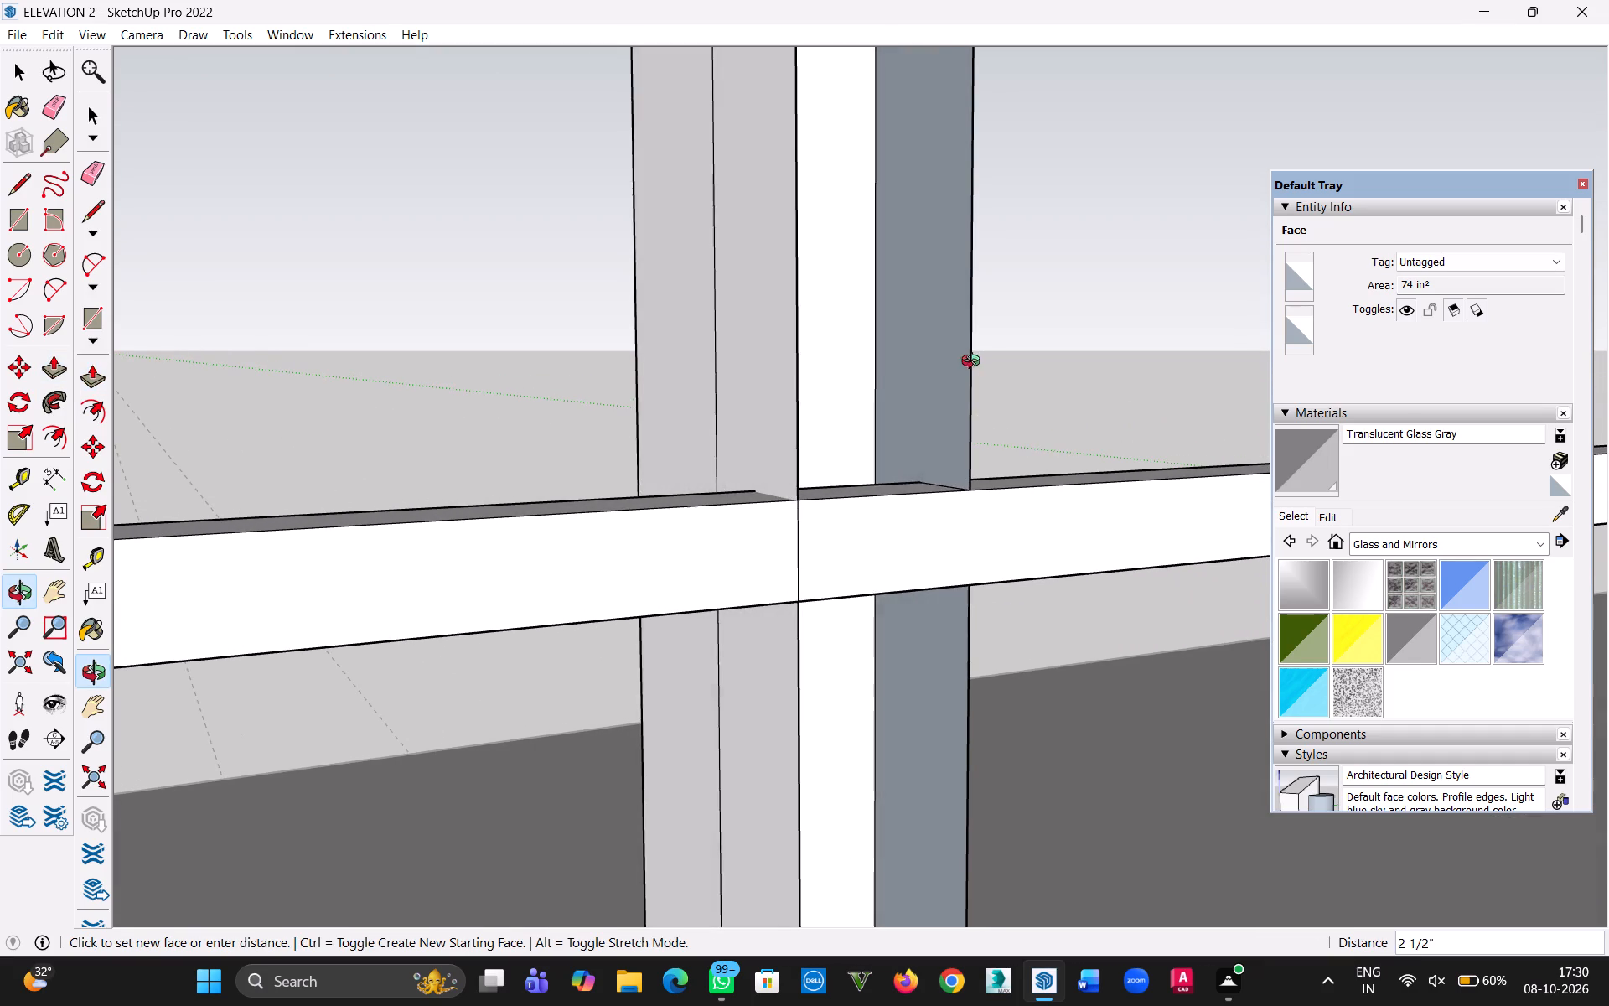
pyautogui.click(801, 407)
pyautogui.scroll(-2, 841, 434)
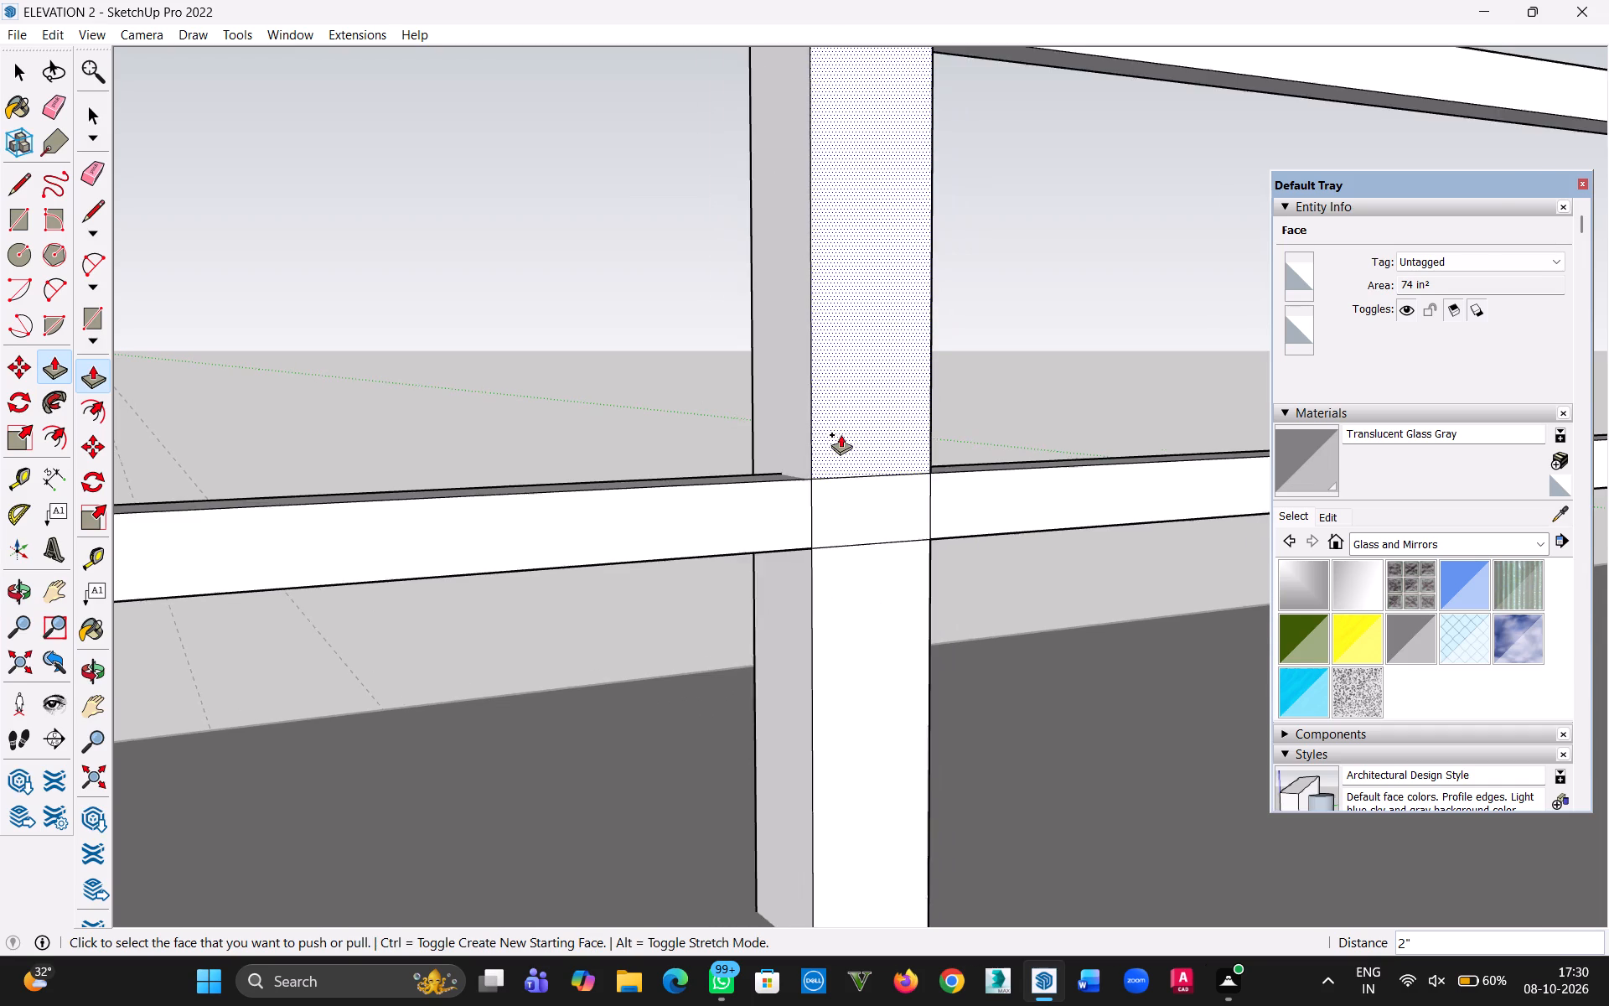
# Repeat the 2" pull on the recessed inner face of the top-floor balcony railing's next hollow intermediate post.
pyautogui.scroll(-18, 841, 434)
pyautogui.press('h')
pyautogui.moveTo(970, 428); pyautogui.dragTo(467, 515)
pyautogui.moveTo(892, 492); pyautogui.dragTo(1135, 446)
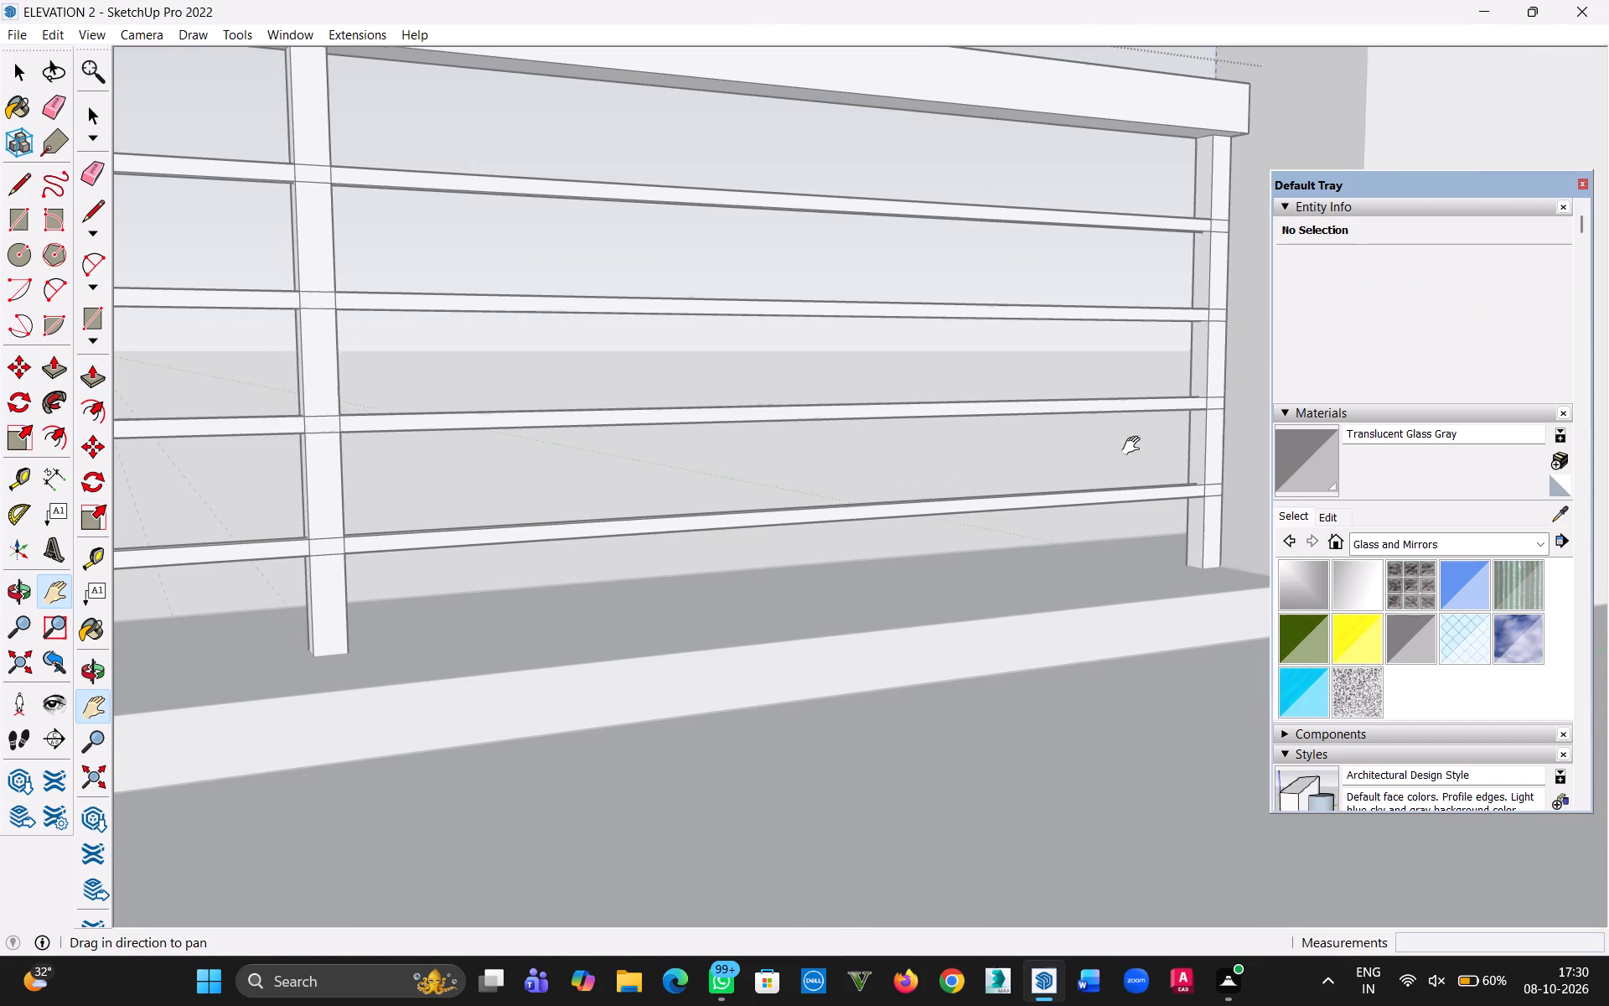
pyautogui.moveTo(1135, 446); pyautogui.dragTo(1133, 440)
pyautogui.press('Escape')
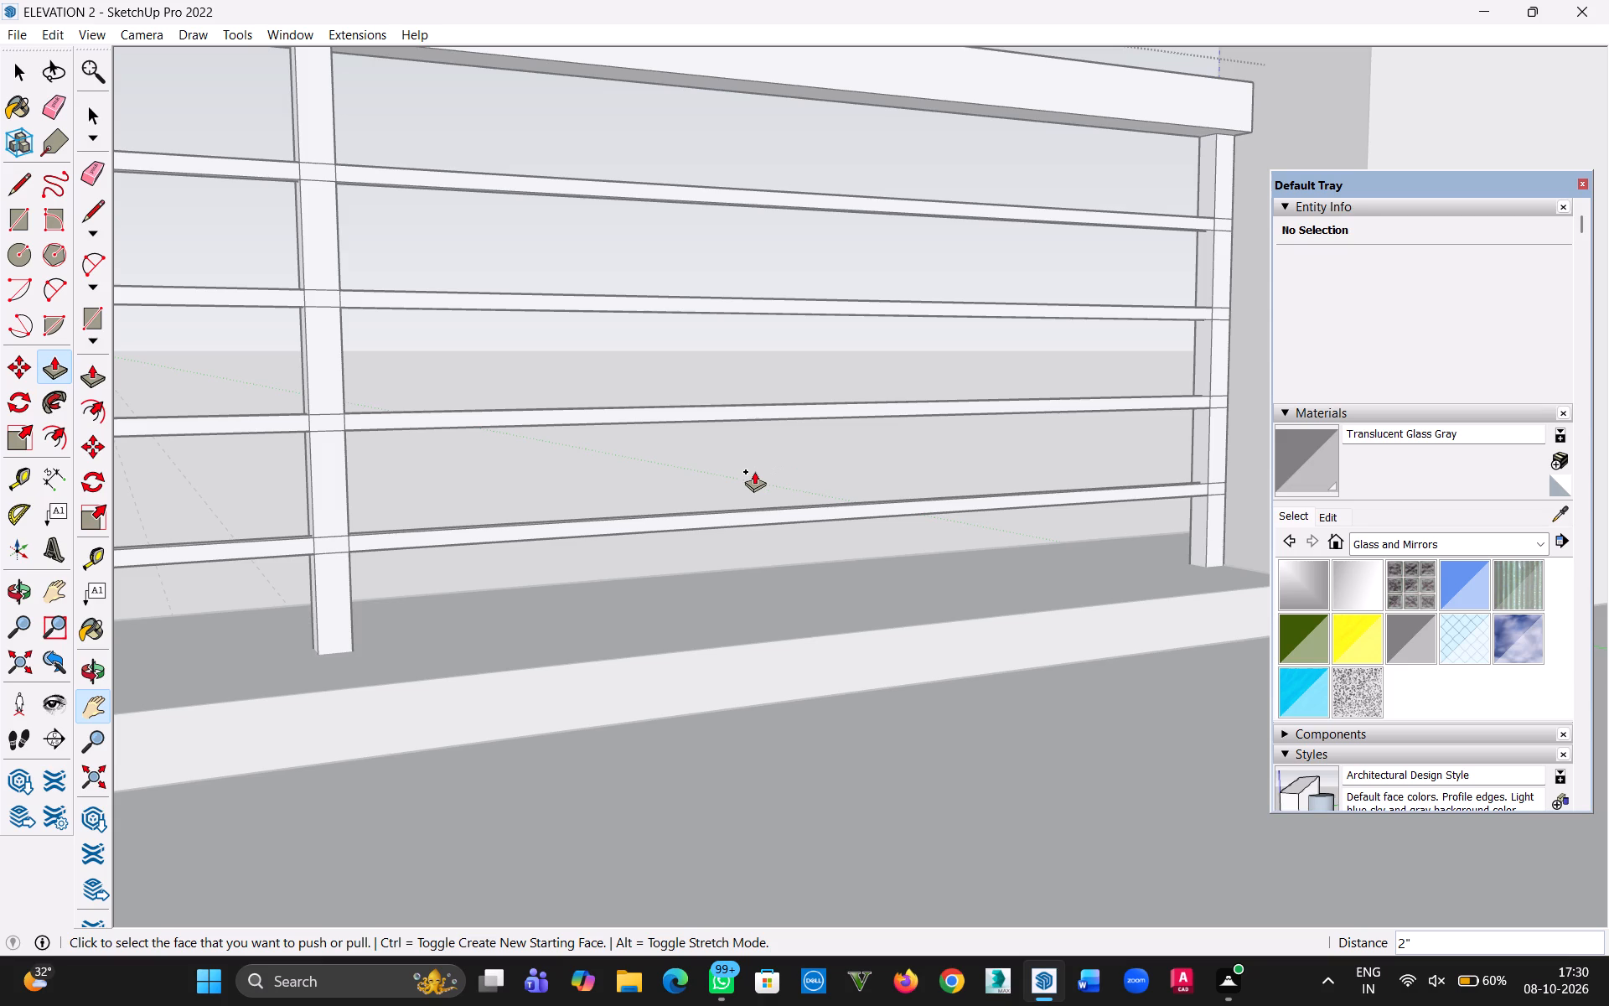
pyautogui.press('h')
pyautogui.moveTo(745, 476); pyautogui.dragTo(1382, 371)
pyautogui.moveTo(642, 511); pyautogui.dragTo(1263, 389)
pyautogui.scroll(-10, 704, 510)
pyautogui.scroll(1, 702, 513)
pyautogui.scroll(-15, 702, 514)
pyautogui.moveTo(611, 577); pyautogui.dragTo(610, 578)
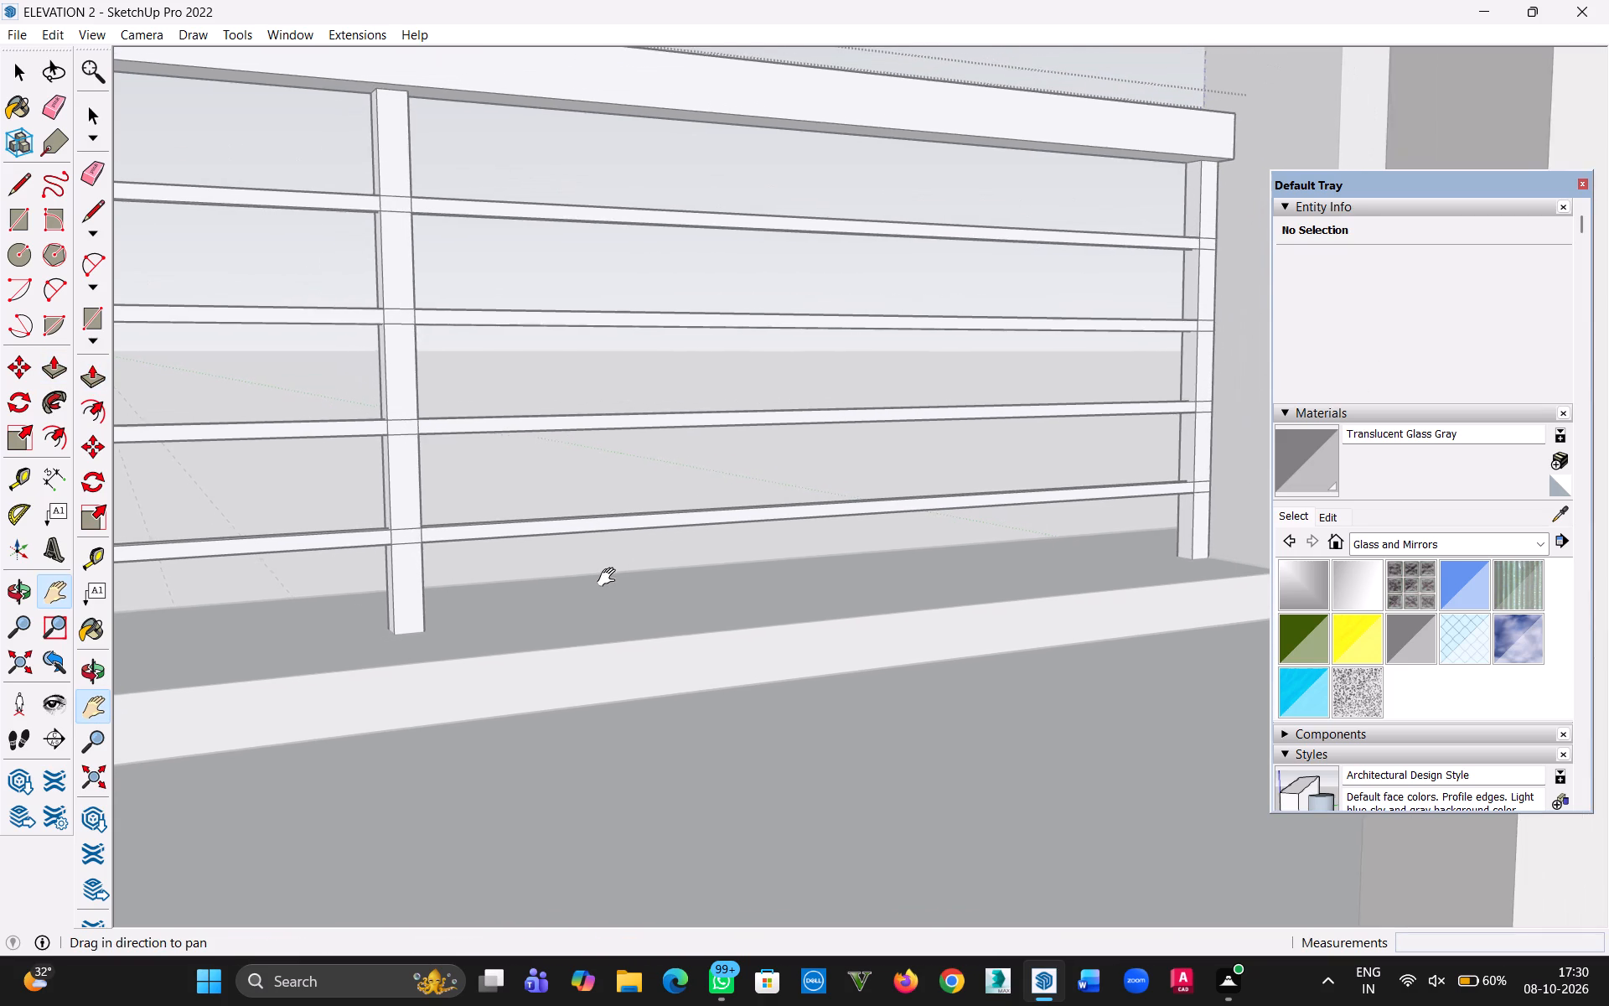
pyautogui.moveTo(610, 578); pyautogui.dragTo(1277, 488)
pyautogui.moveTo(304, 625); pyautogui.dragTo(1346, 548)
pyautogui.moveTo(307, 620); pyautogui.dragTo(1314, 581)
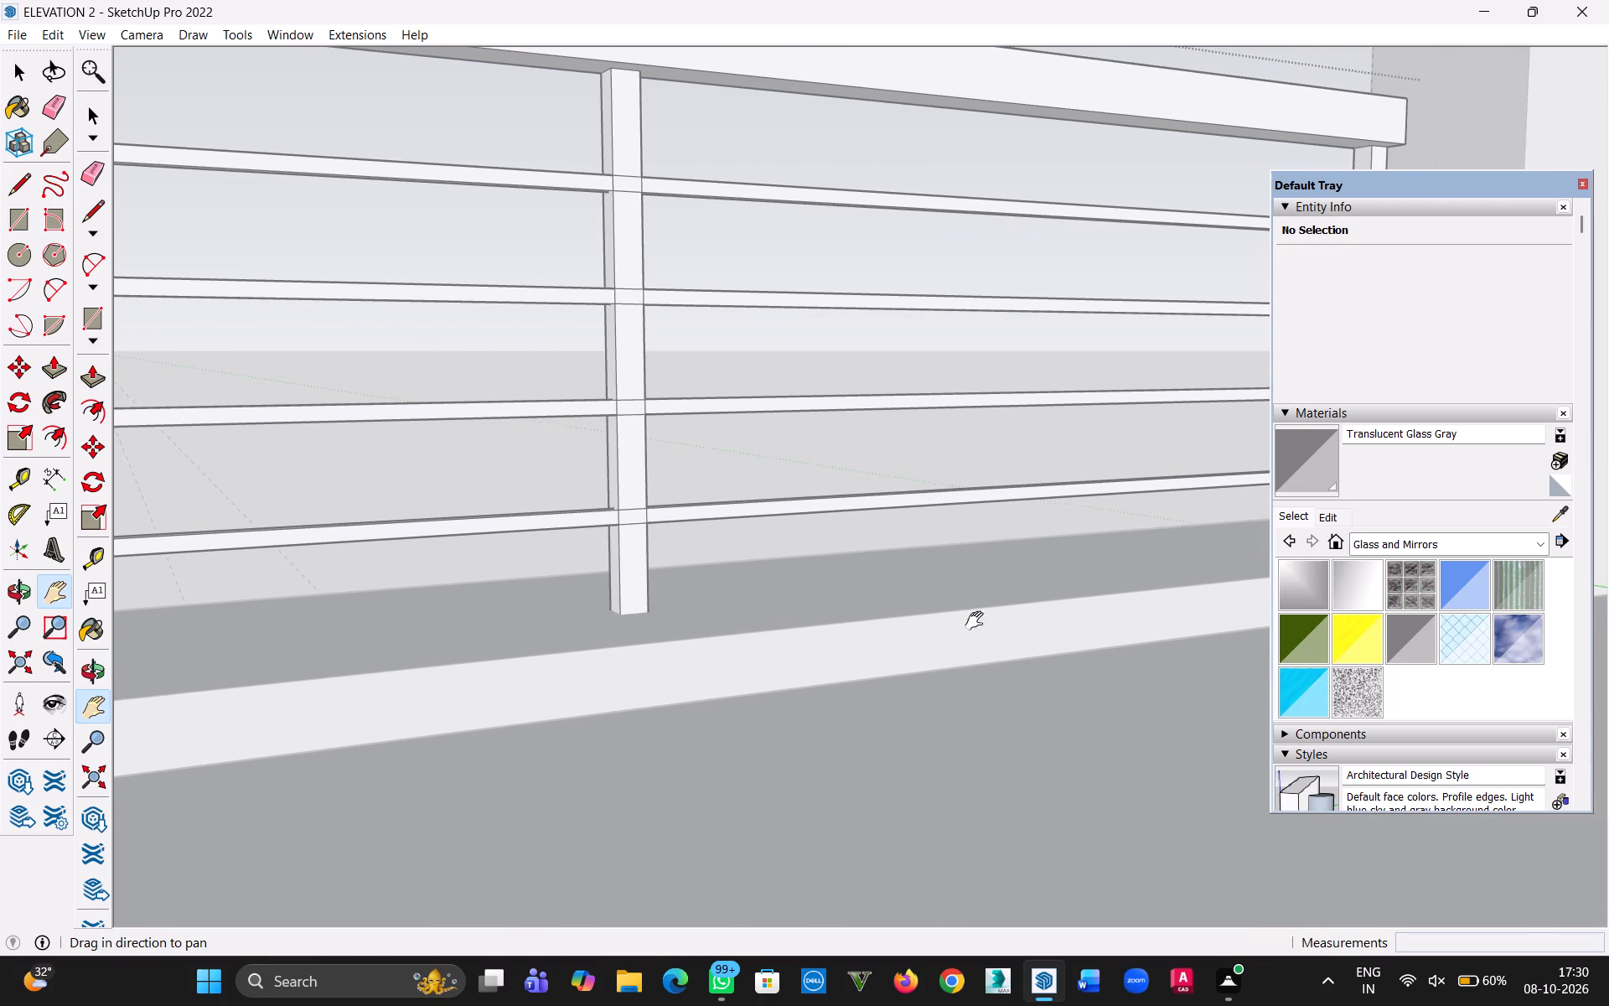
pyautogui.moveTo(427, 617); pyautogui.dragTo(795, 592)
pyautogui.moveTo(898, 565); pyautogui.dragTo(335, 624, button='middle')
pyautogui.press('Escape')
pyautogui.scroll(5, 964, 445)
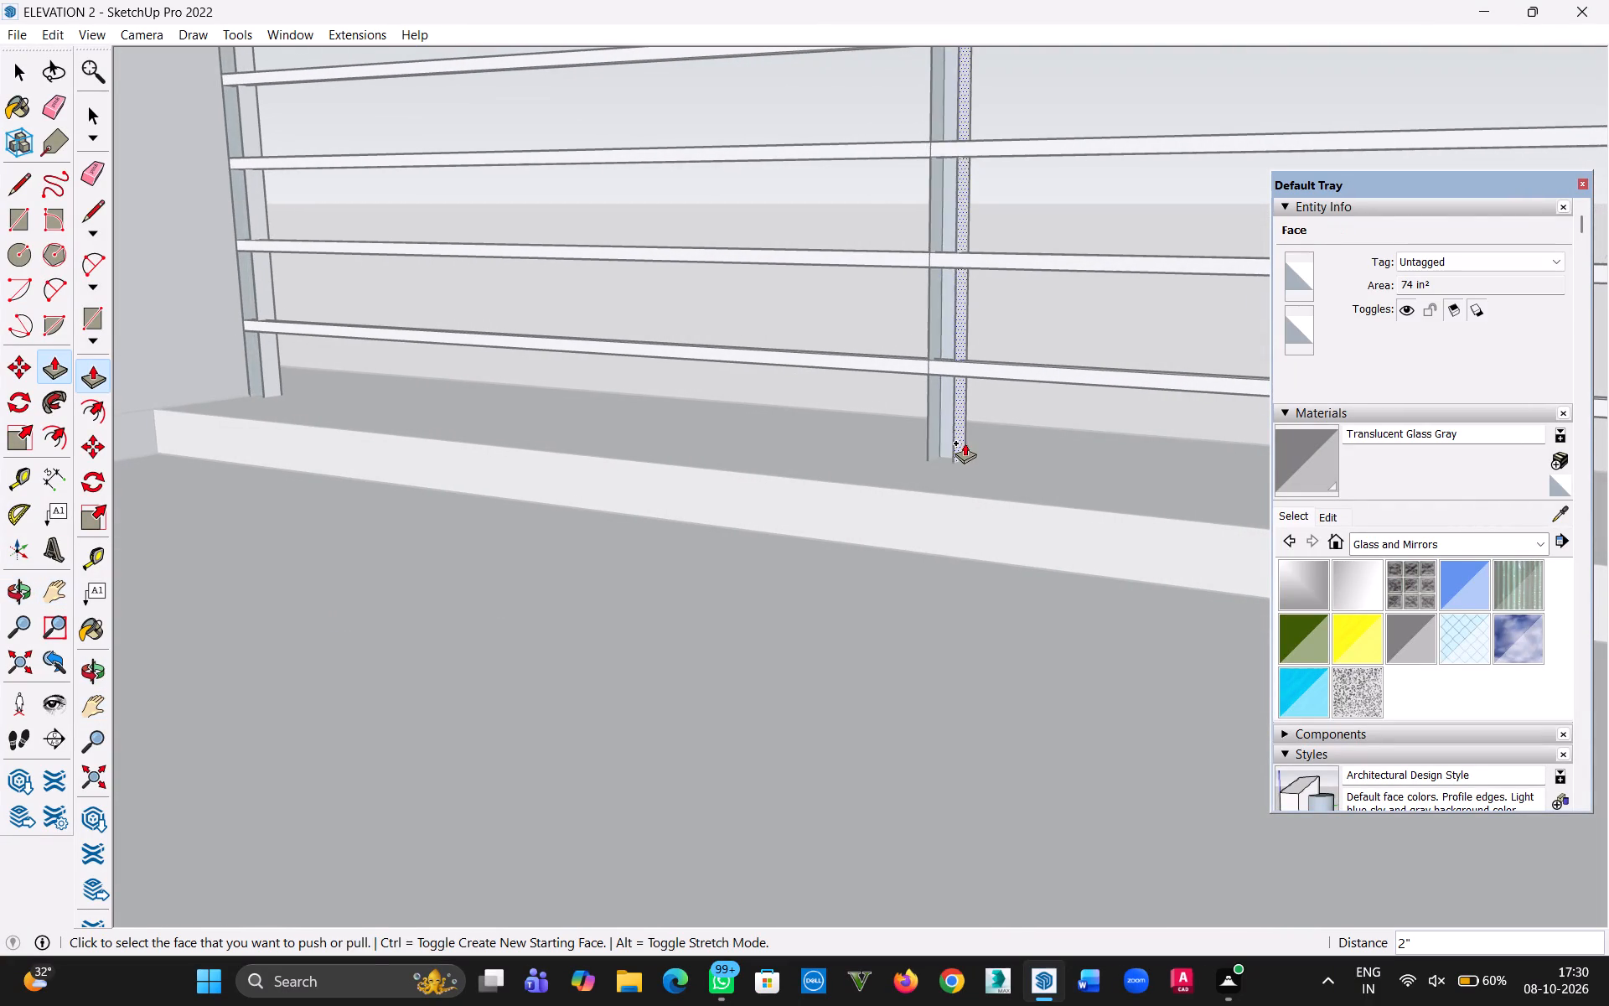
pyautogui.scroll(14, 965, 443)
pyautogui.doubleClick(948, 438)
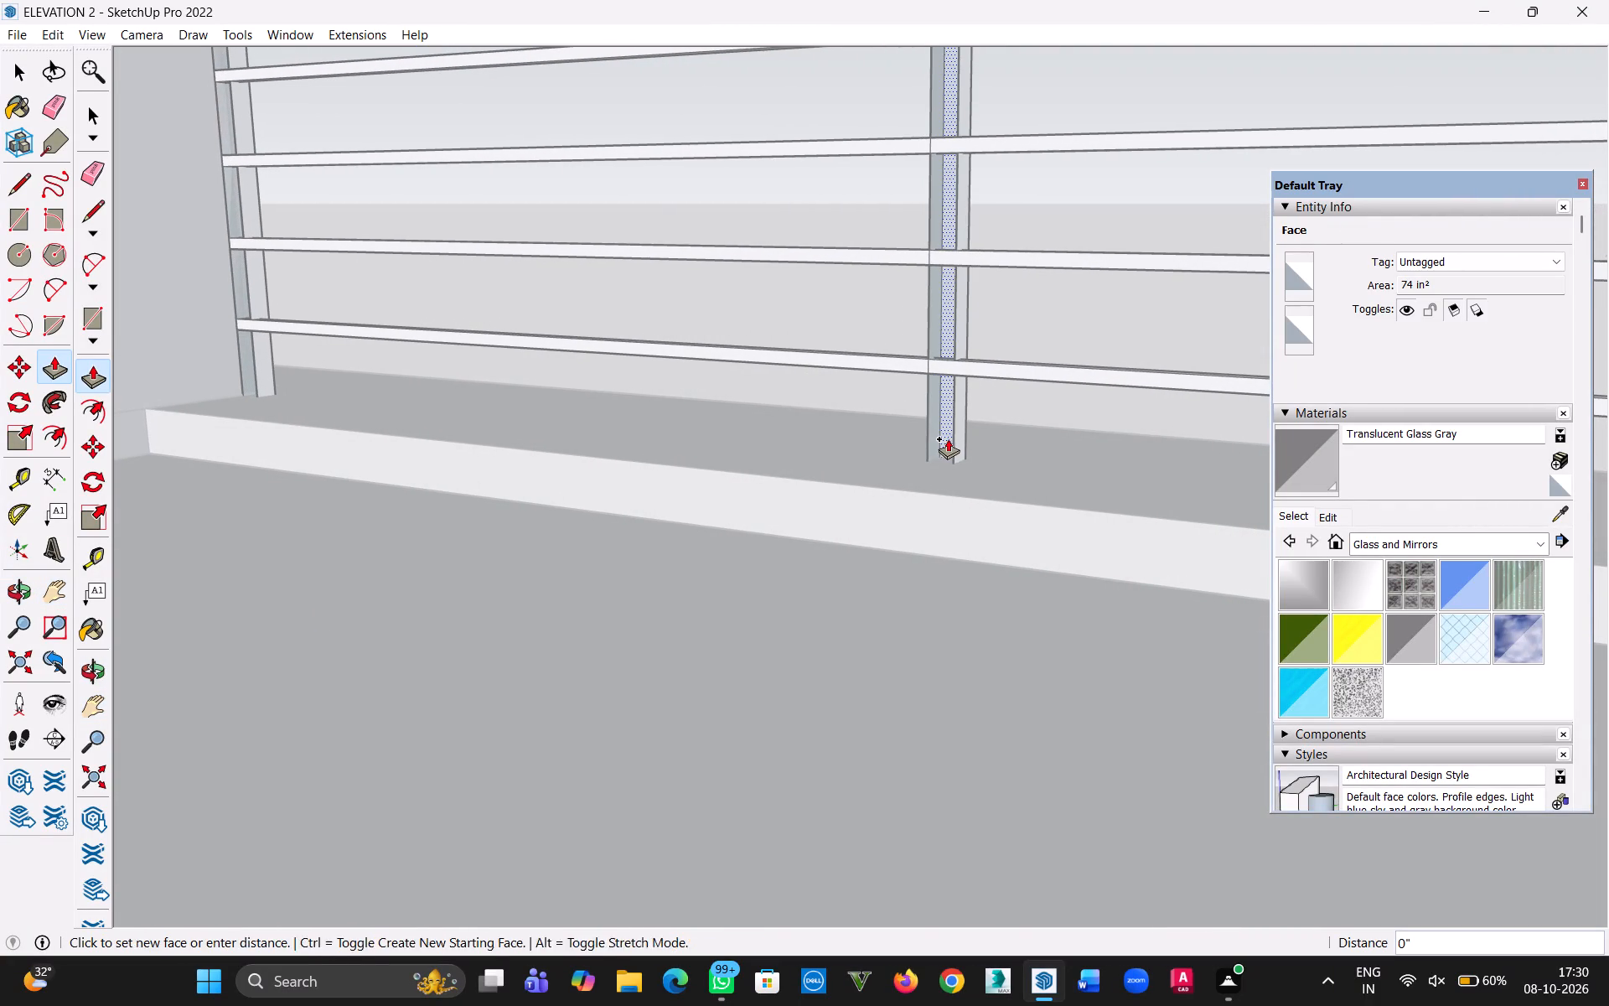
pyautogui.scroll(9, 252, 374)
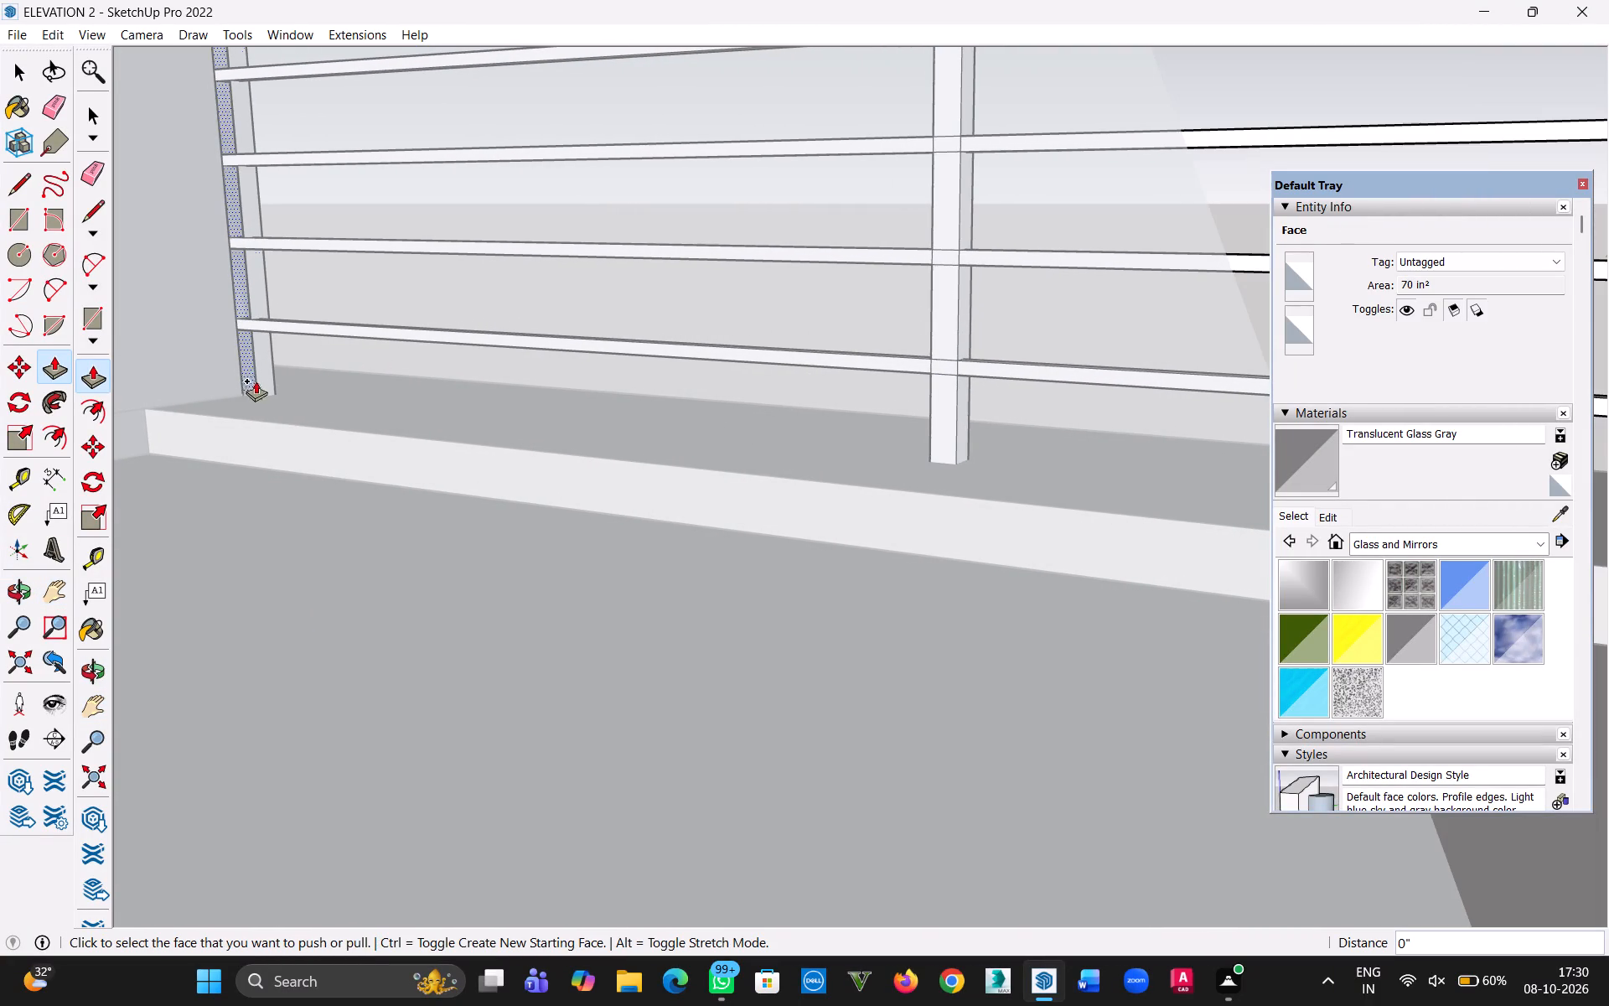
# Examine the top-floor railing's remaining posts and rails from inside the balcony.
pyautogui.press('h')
pyautogui.moveTo(243, 410); pyautogui.dragTo(1105, 700)
pyautogui.moveTo(99, 412); pyautogui.dragTo(587, 485)
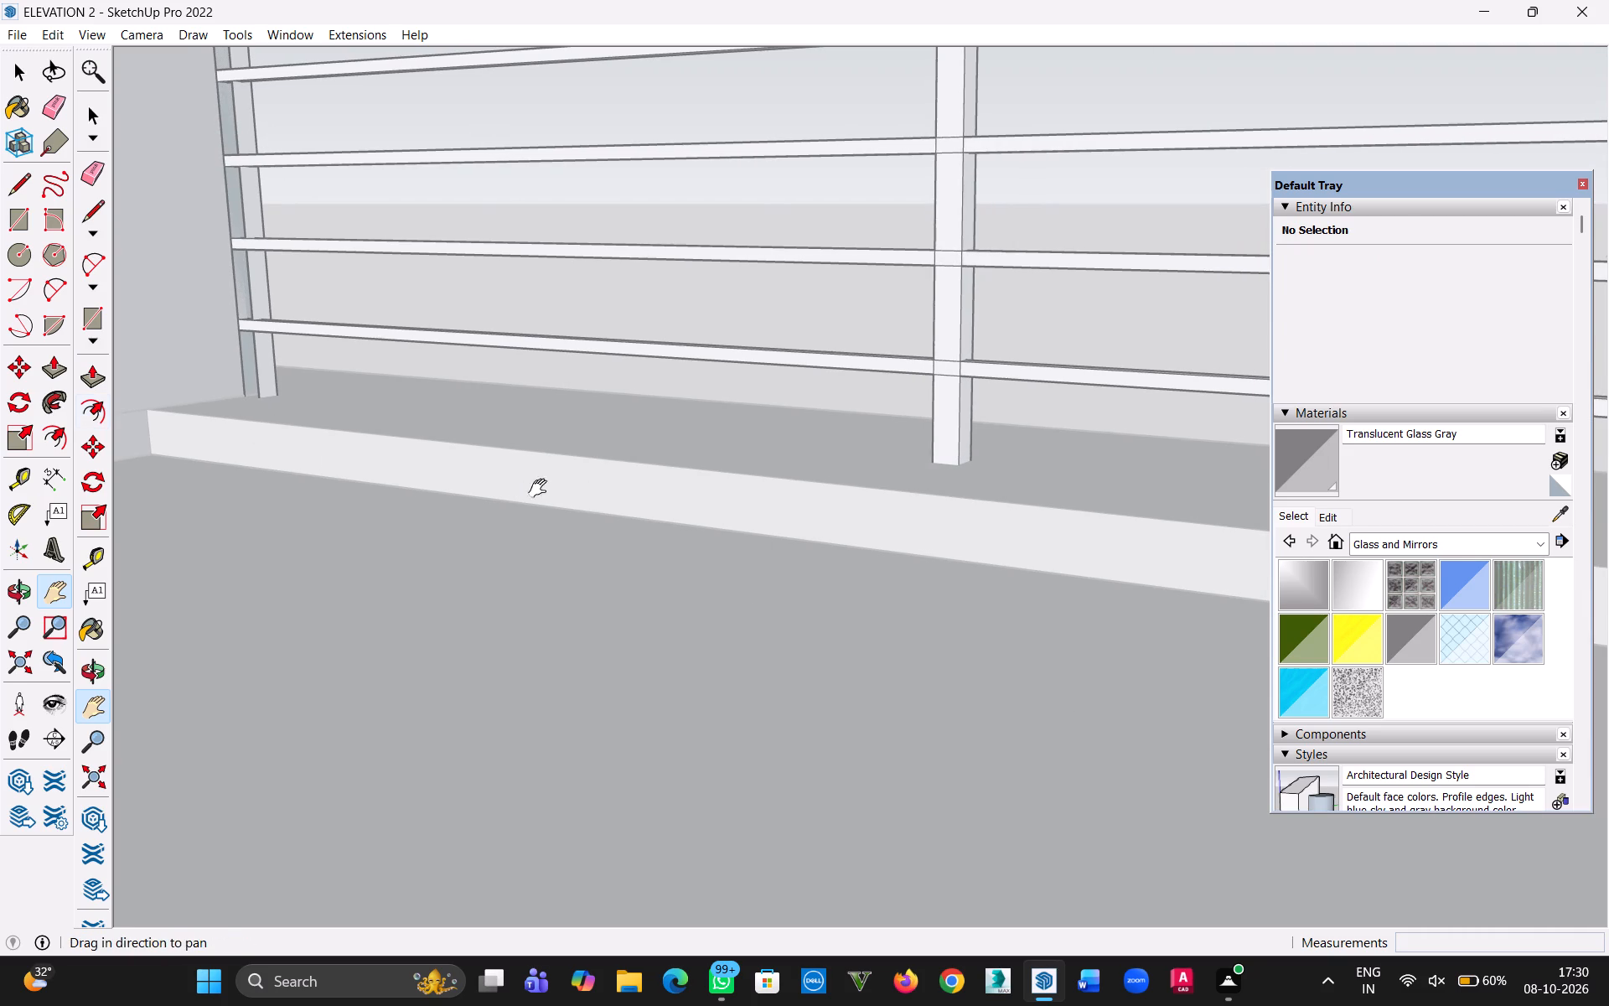
pyautogui.moveTo(349, 481); pyautogui.dragTo(646, 526, button='middle')
pyautogui.moveTo(336, 489); pyautogui.dragTo(1000, 495)
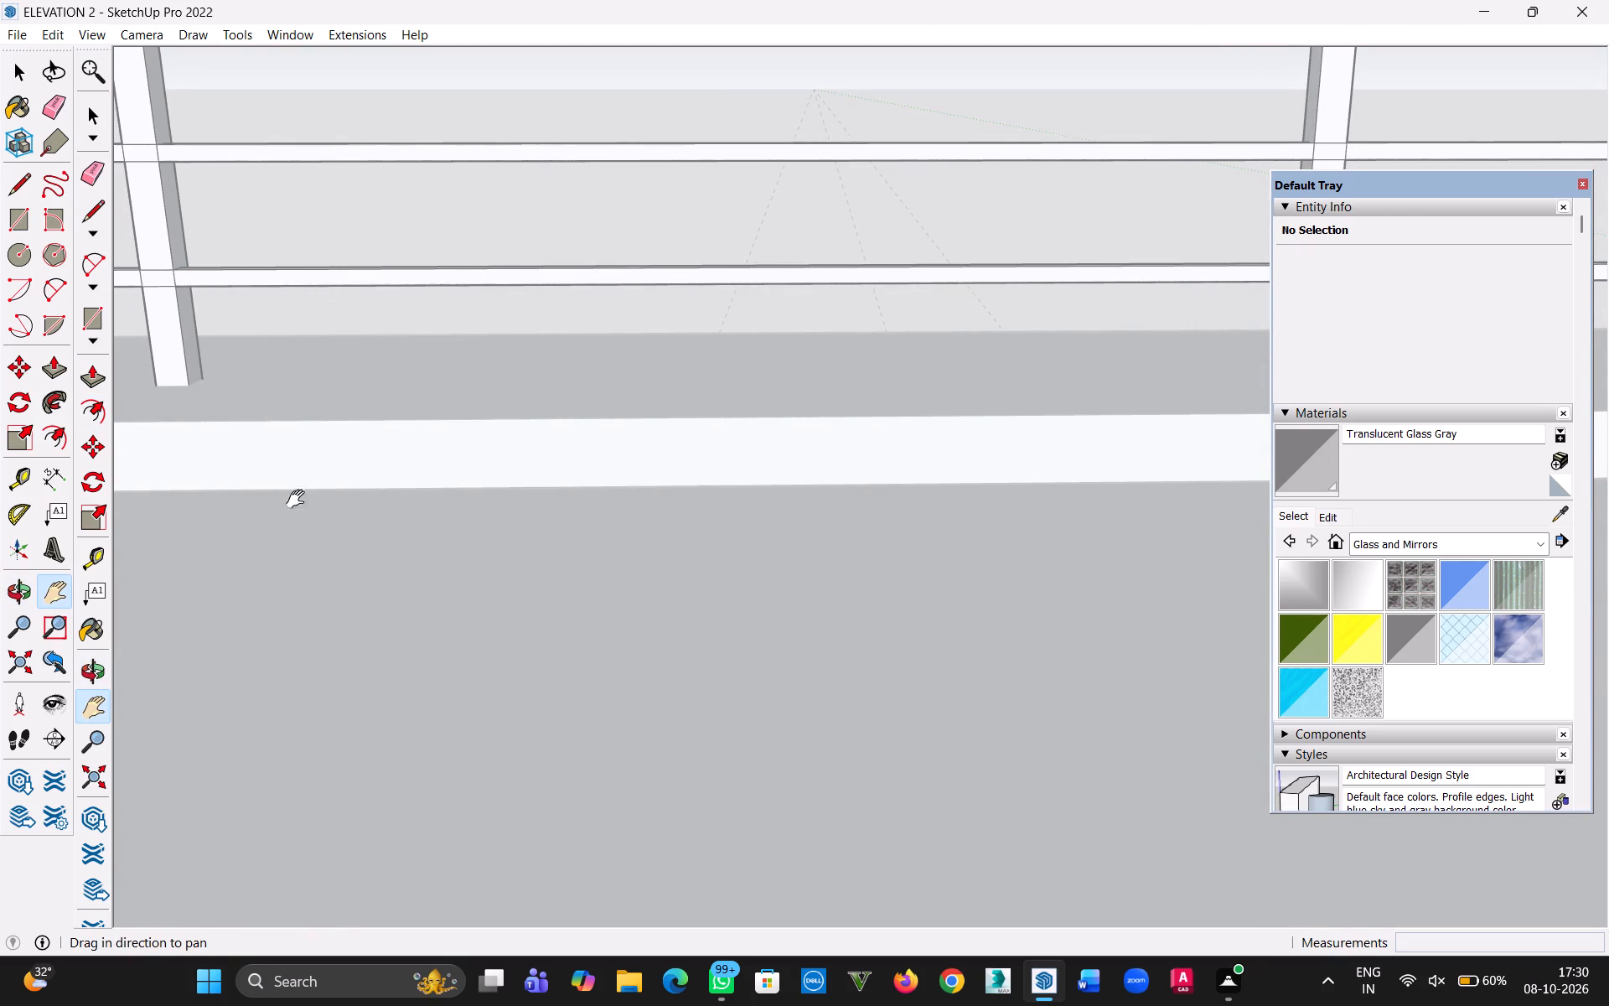
pyautogui.moveTo(299, 500); pyautogui.dragTo(934, 534)
pyautogui.moveTo(378, 428); pyautogui.dragTo(683, 443)
pyautogui.moveTo(448, 560); pyautogui.dragTo(499, 692)
pyautogui.scroll(-15, 467, 536)
pyautogui.scroll(7, 421, 543)
pyautogui.scroll(-6, 421, 543)
pyautogui.scroll(6, 421, 543)
pyautogui.scroll(-6, 421, 543)
pyautogui.scroll(4, 421, 545)
pyautogui.scroll(-4, 421, 543)
# Save the model.
pyautogui.hotkey('ctrl', 's')
# Return to a view of the whole house front and finish editing the top-floor balcony railing.
pyautogui.moveTo(318, 547); pyautogui.dragTo(618, 557)
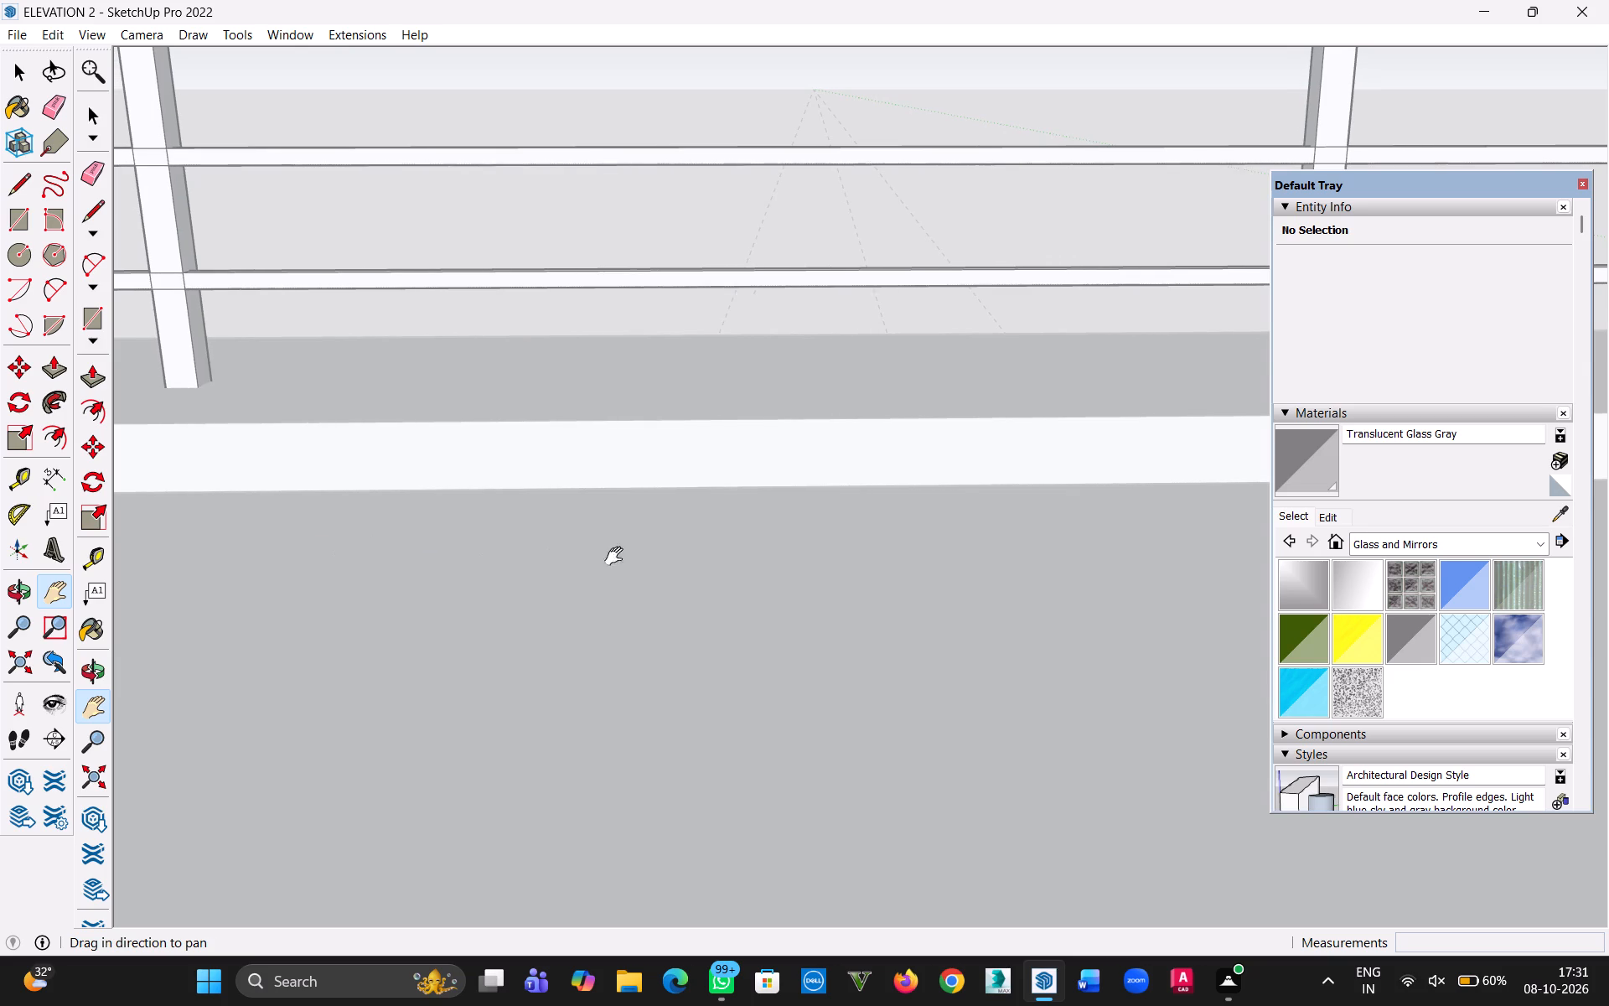
pyautogui.moveTo(618, 557); pyautogui.dragTo(704, 557)
pyautogui.press('h')
pyautogui.moveTo(359, 545); pyautogui.dragTo(775, 547)
pyautogui.scroll(-2, 717, 576)
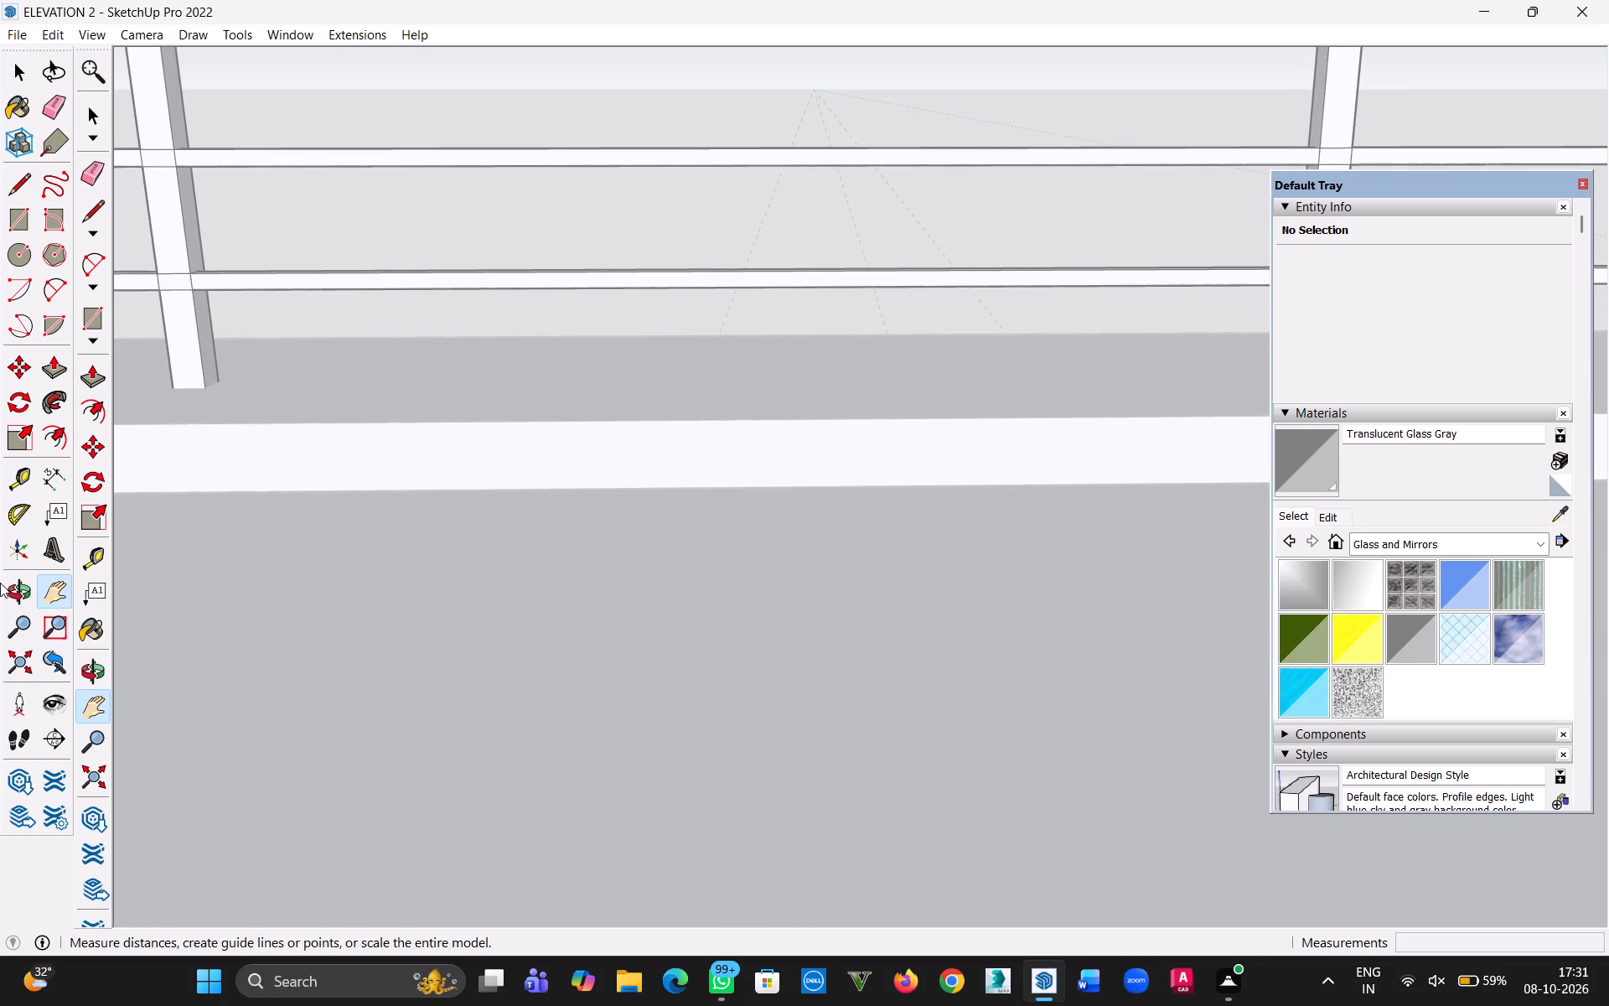
pyautogui.click(7, 657)
pyautogui.moveTo(499, 546); pyautogui.dragTo(713, 588, button='middle')
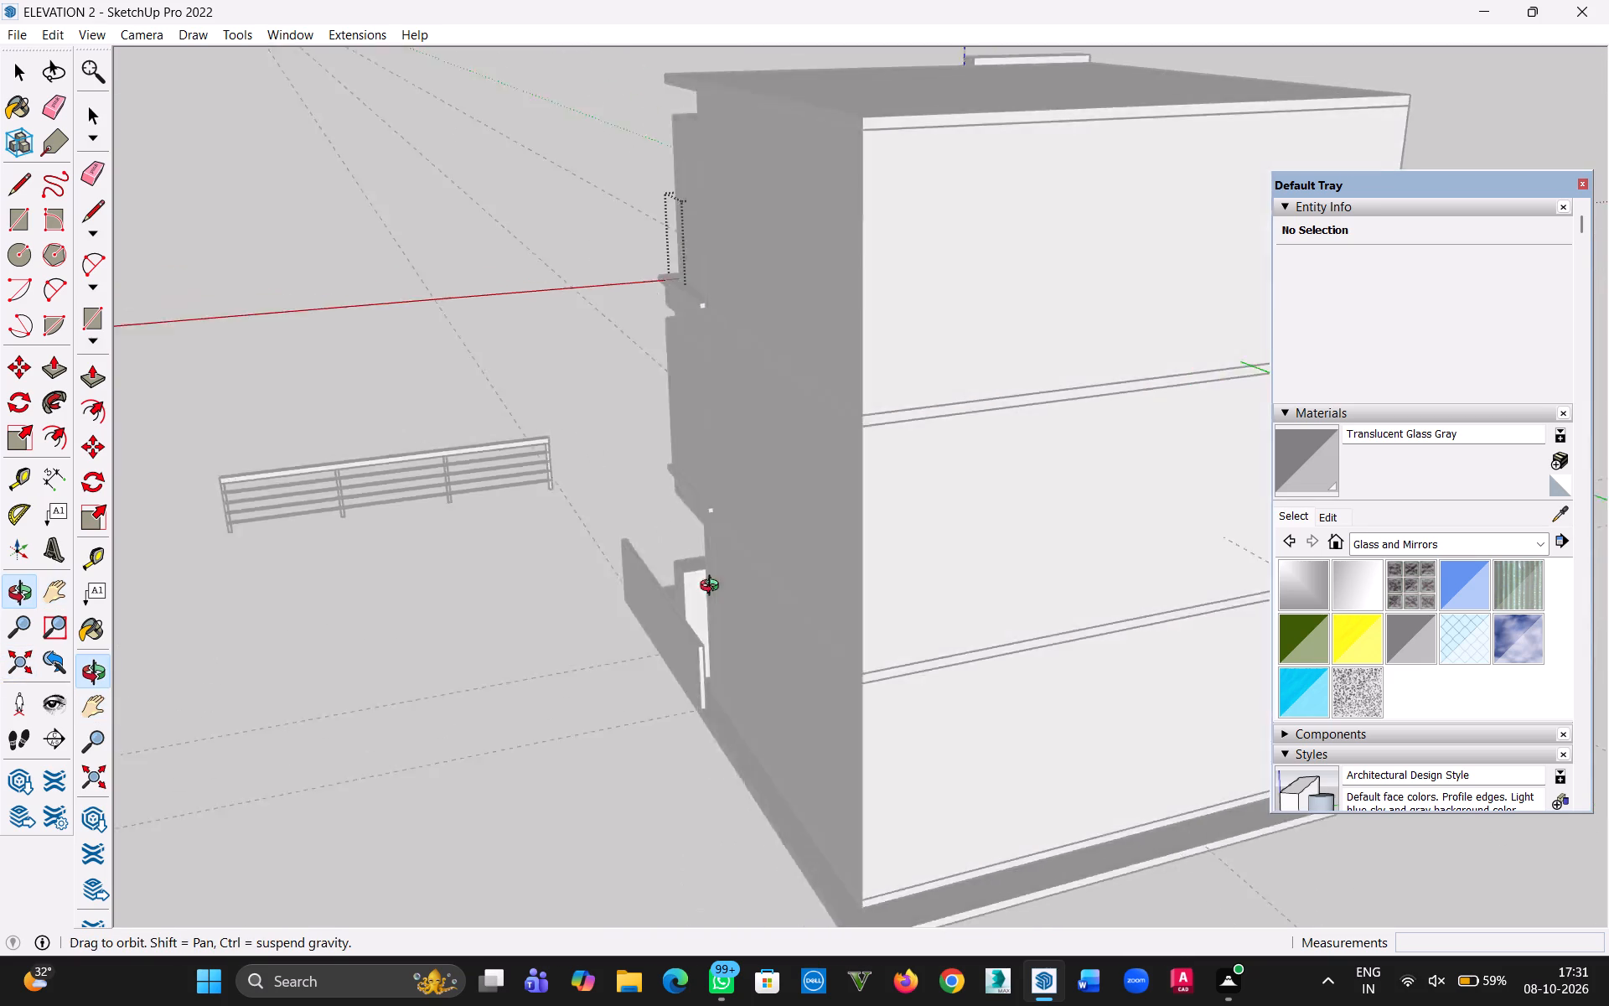
pyautogui.moveTo(713, 588); pyautogui.dragTo(1294, 599, button='middle')
pyautogui.moveTo(407, 585); pyautogui.dragTo(1114, 602, button='middle')
pyautogui.click(1159, 730)
pyautogui.click(12, 75)
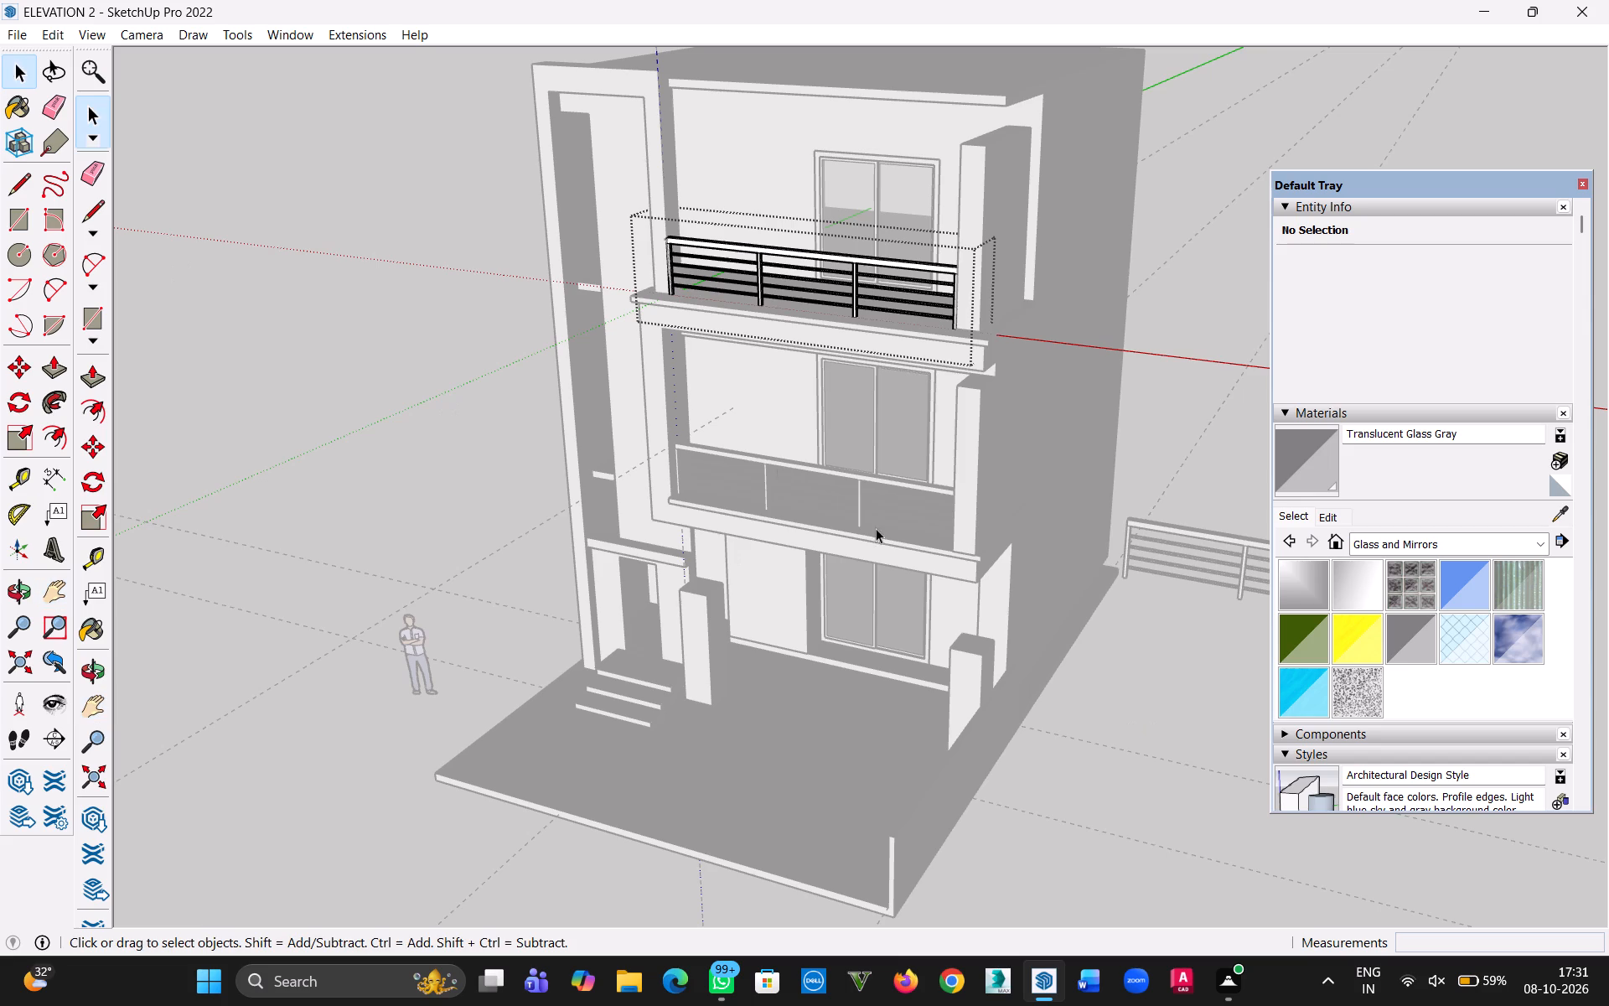
pyautogui.click(1125, 684)
# Open the middle-floor balcony railing for editing at its hollow end post beside the wall, seen from inside the balcony.
pyautogui.scroll(11, 852, 469)
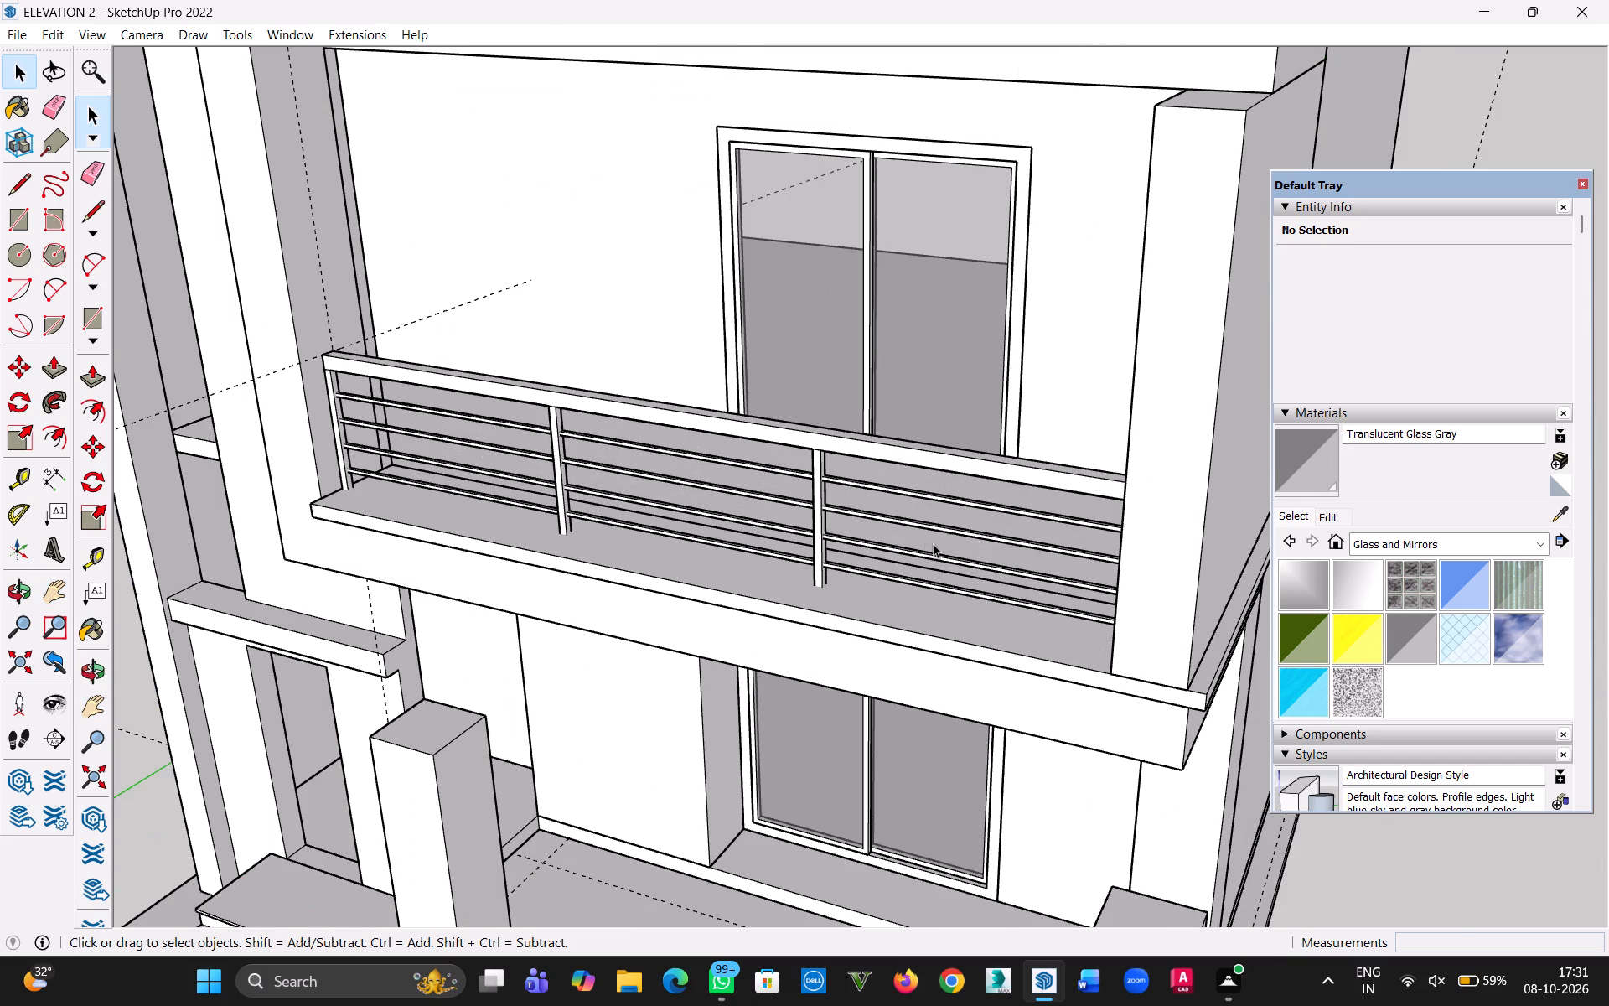
pyautogui.moveTo(996, 526); pyautogui.dragTo(973, 567, button='middle')
pyautogui.moveTo(881, 532); pyautogui.dragTo(1280, 600, button='middle')
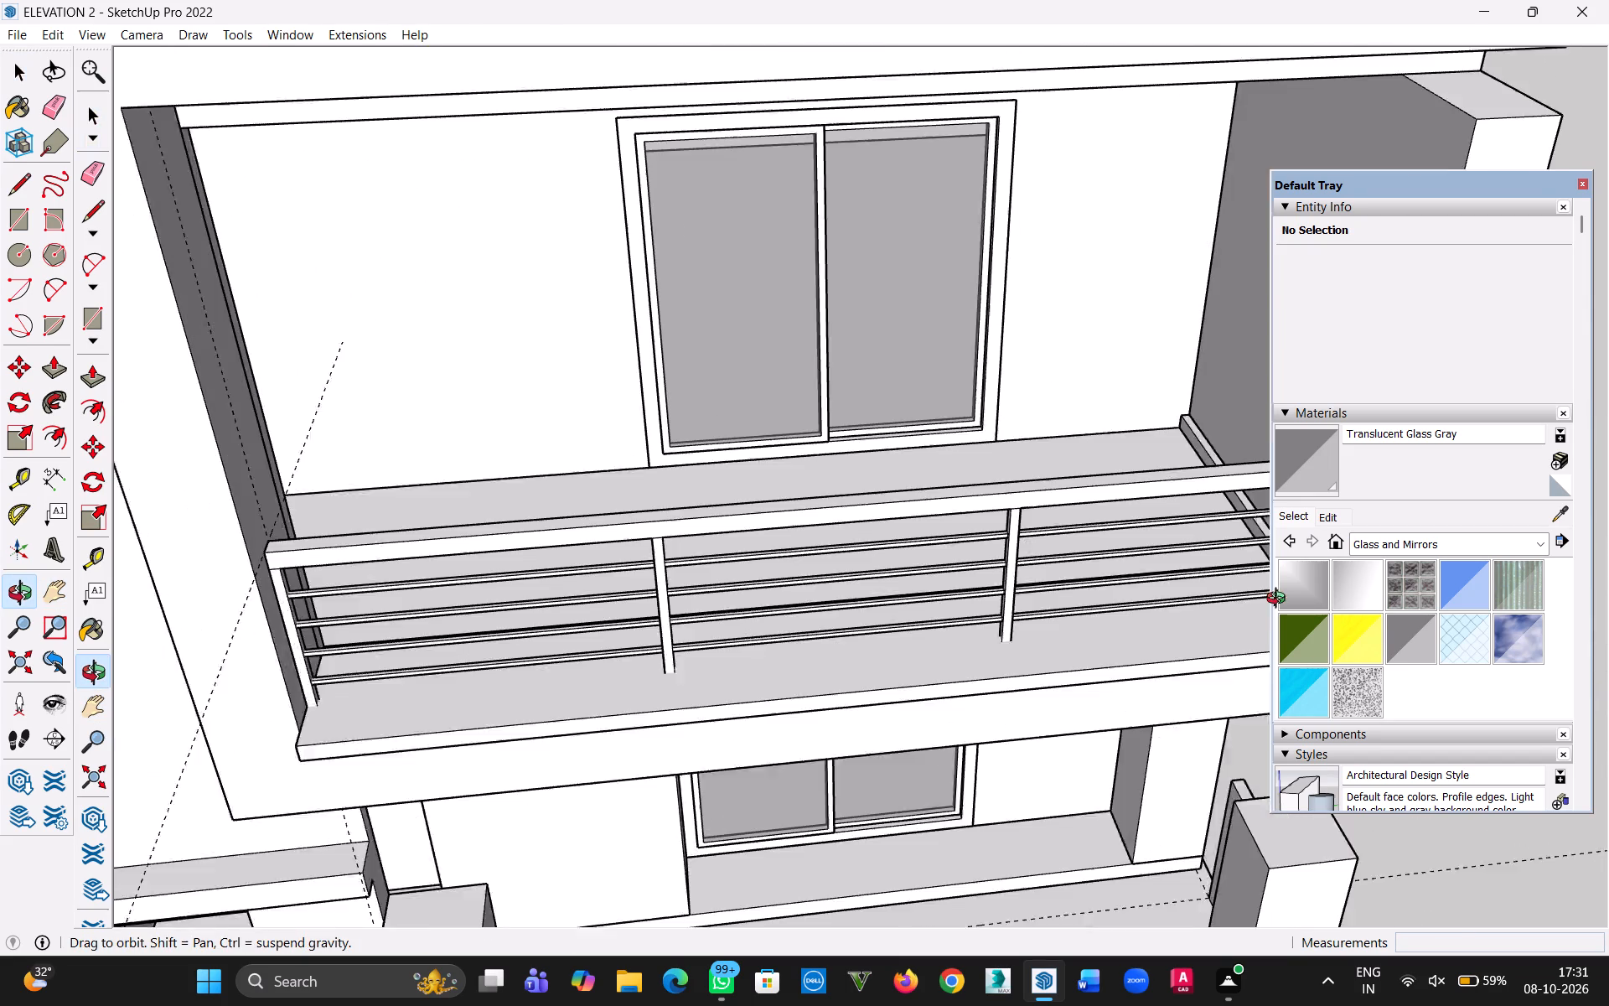
pyautogui.moveTo(1280, 600); pyautogui.dragTo(1292, 602, button='middle')
pyautogui.moveTo(936, 569); pyautogui.dragTo(1264, 596, button='middle')
pyautogui.press('h')
pyautogui.moveTo(1035, 559); pyautogui.dragTo(525, 706)
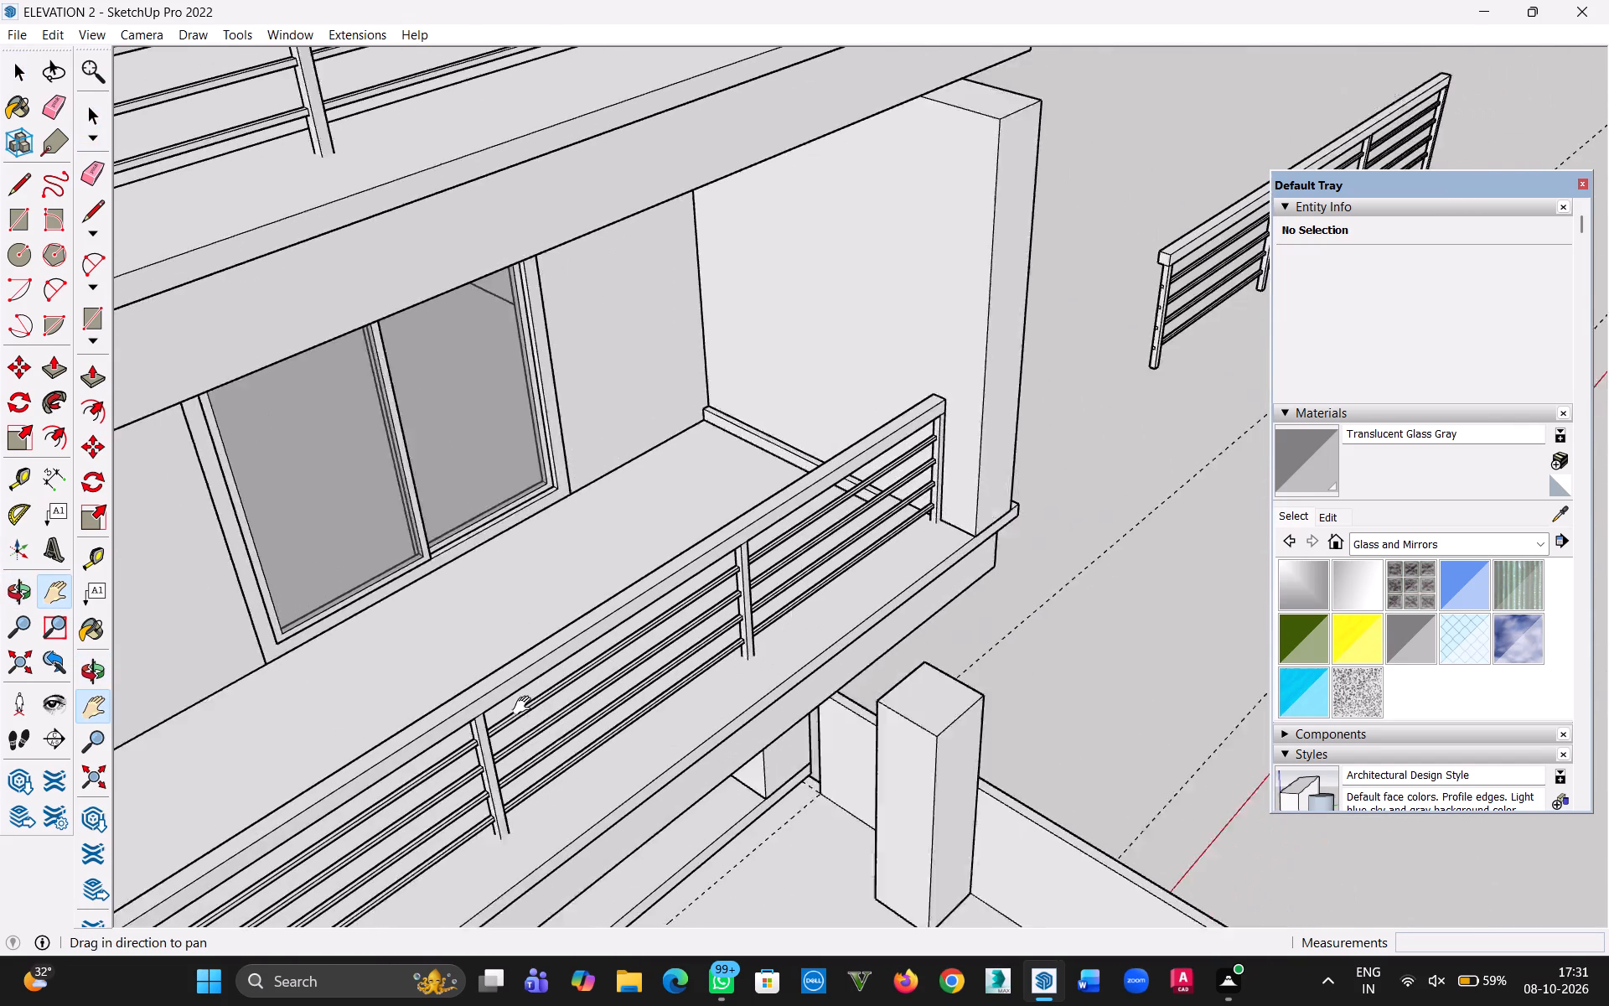
pyautogui.moveTo(525, 706); pyautogui.dragTo(485, 721)
pyautogui.moveTo(782, 510); pyautogui.dragTo(641, 635)
pyautogui.moveTo(618, 639); pyautogui.dragTo(1031, 563, button='middle')
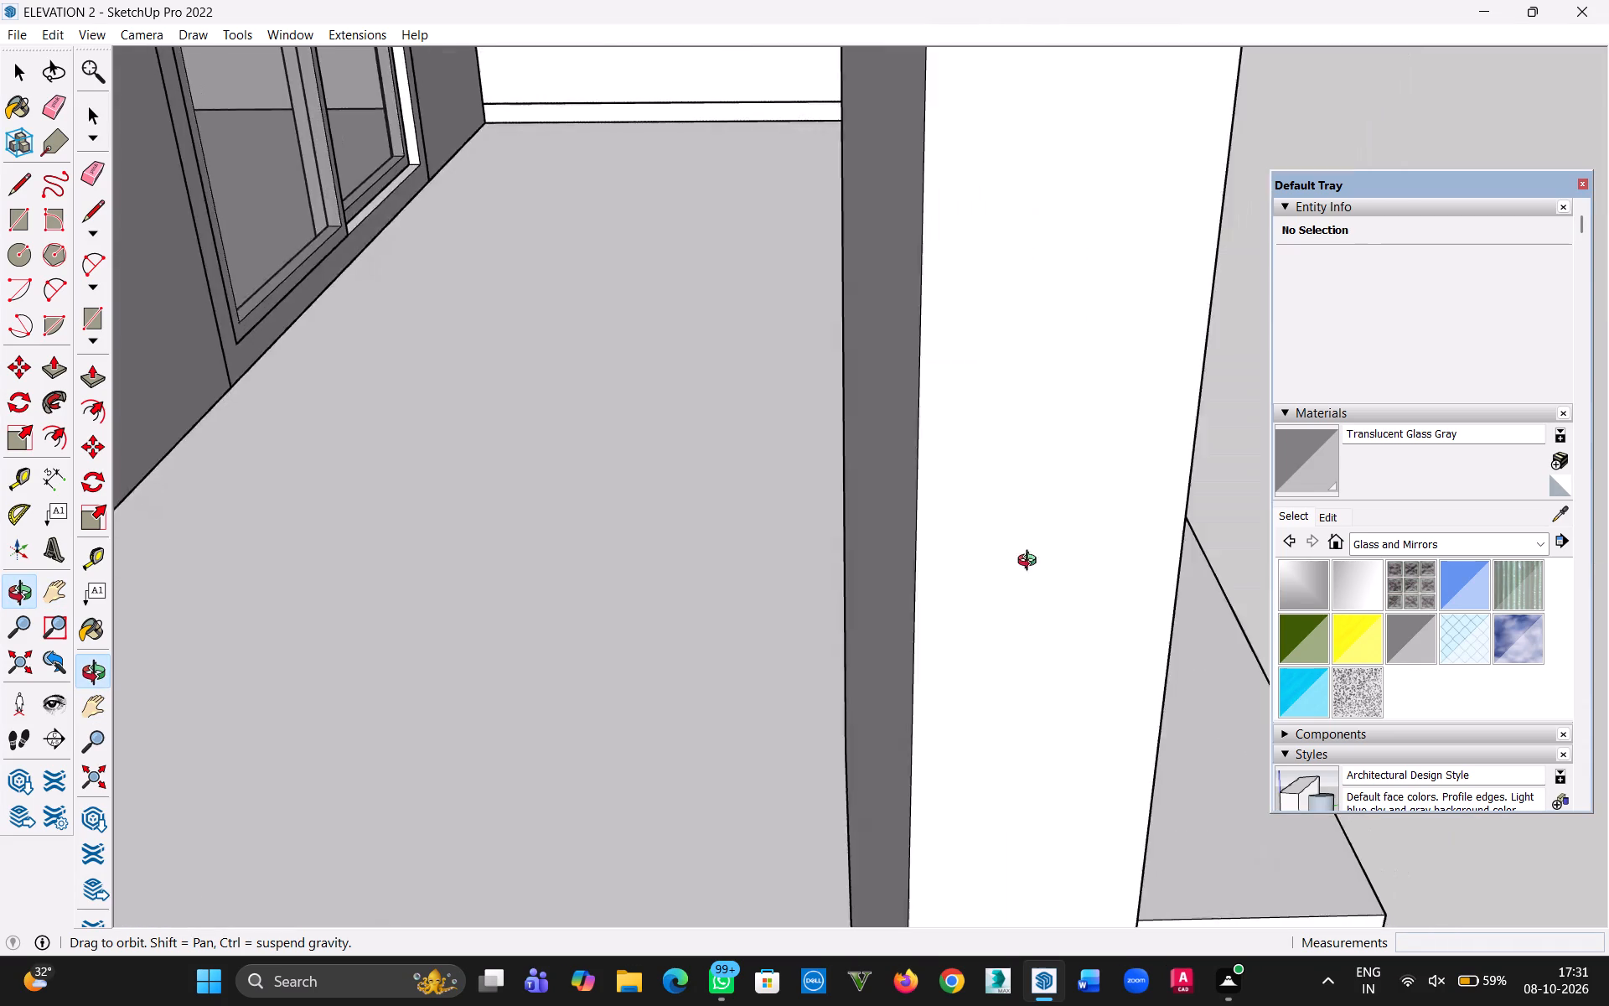
pyautogui.moveTo(1031, 563); pyautogui.dragTo(986, 481, button='middle')
pyautogui.scroll(6, 926, 545)
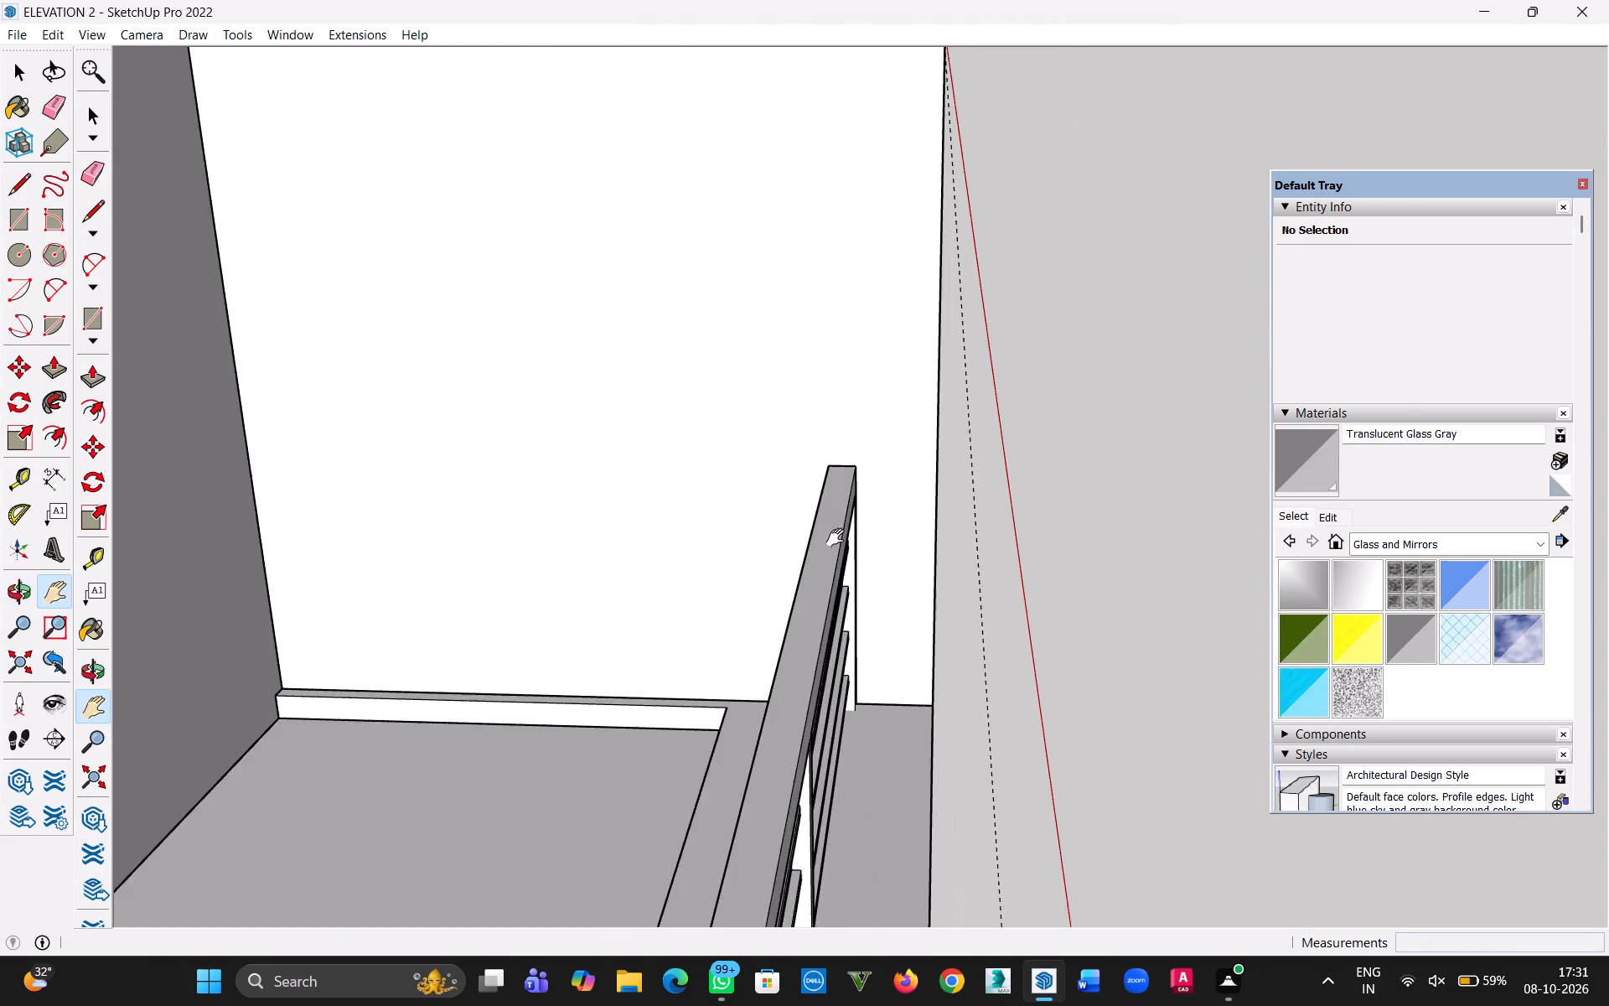
pyautogui.scroll(4, 839, 538)
pyautogui.moveTo(748, 603); pyautogui.dragTo(1081, 461, button='middle')
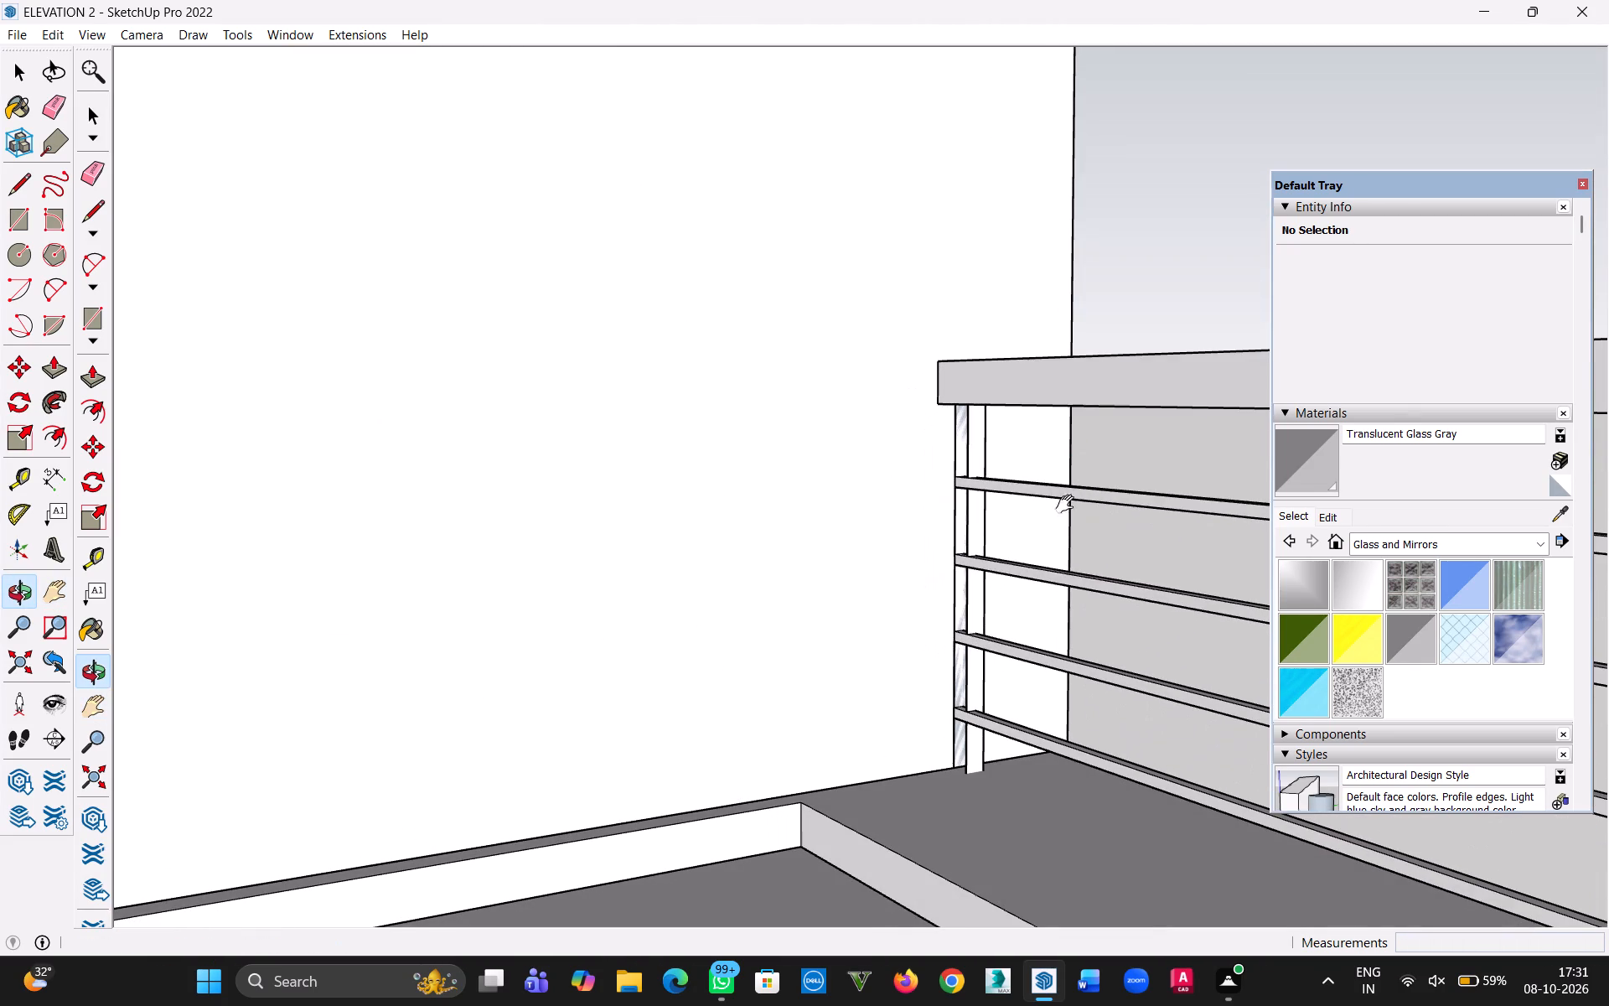
pyautogui.scroll(1, 958, 743)
pyautogui.moveTo(958, 743); pyautogui.dragTo(1097, 744, button='middle')
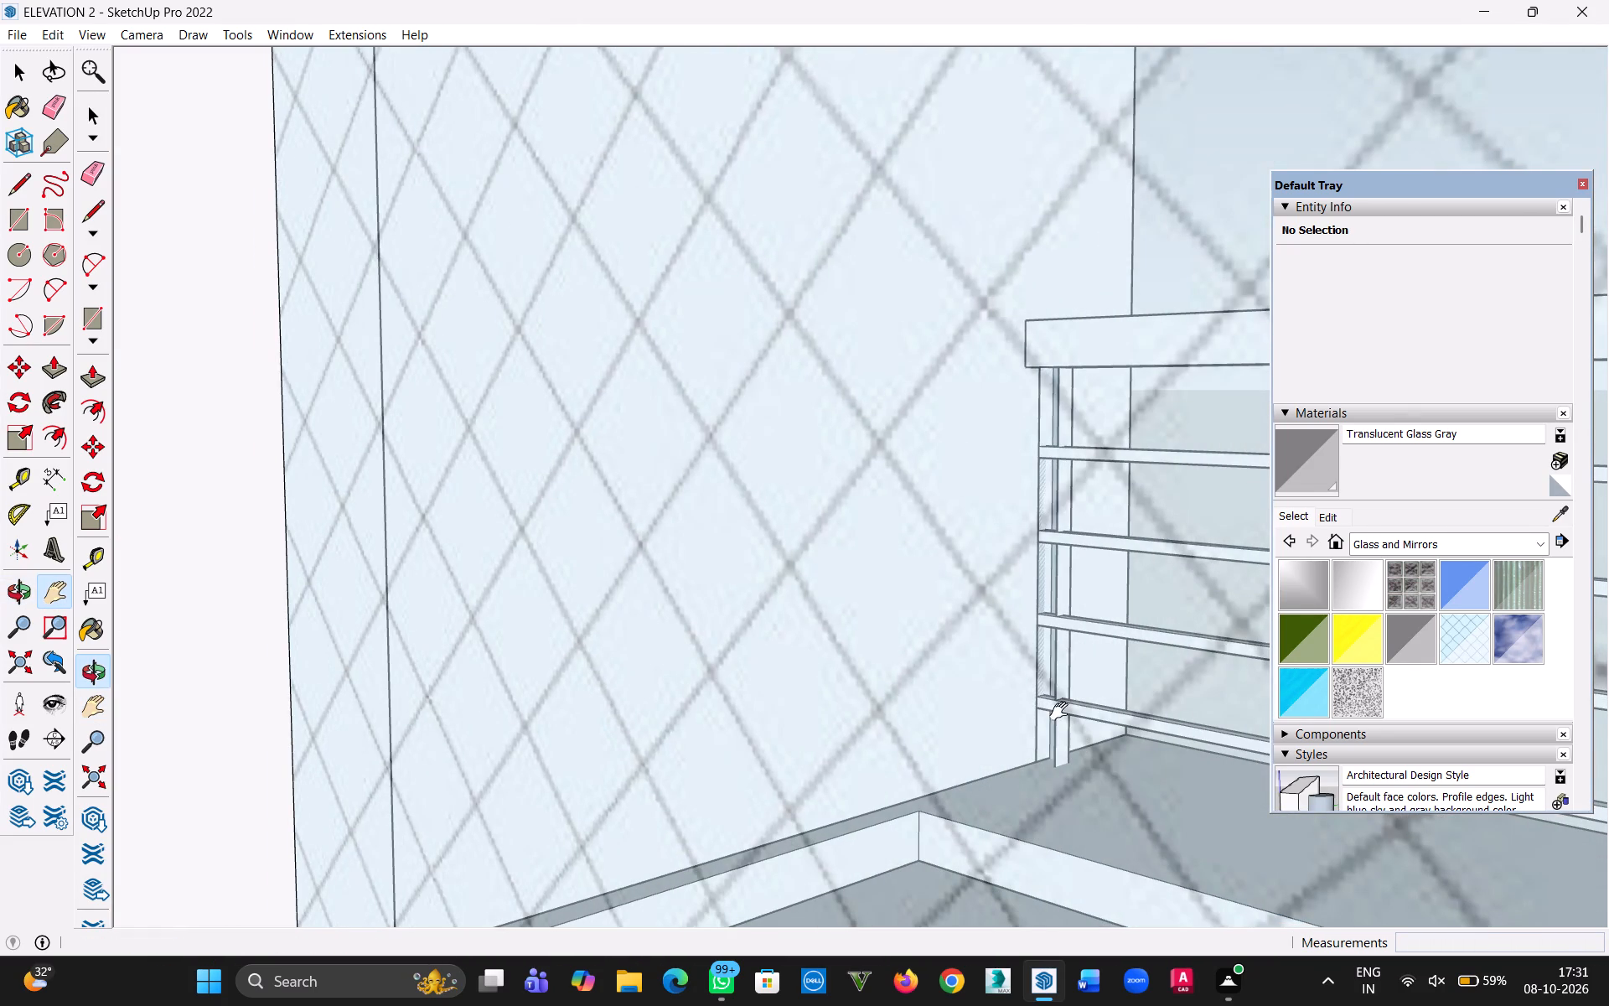
pyautogui.scroll(19, 1055, 672)
pyautogui.moveTo(1072, 693); pyautogui.dragTo(900, 718)
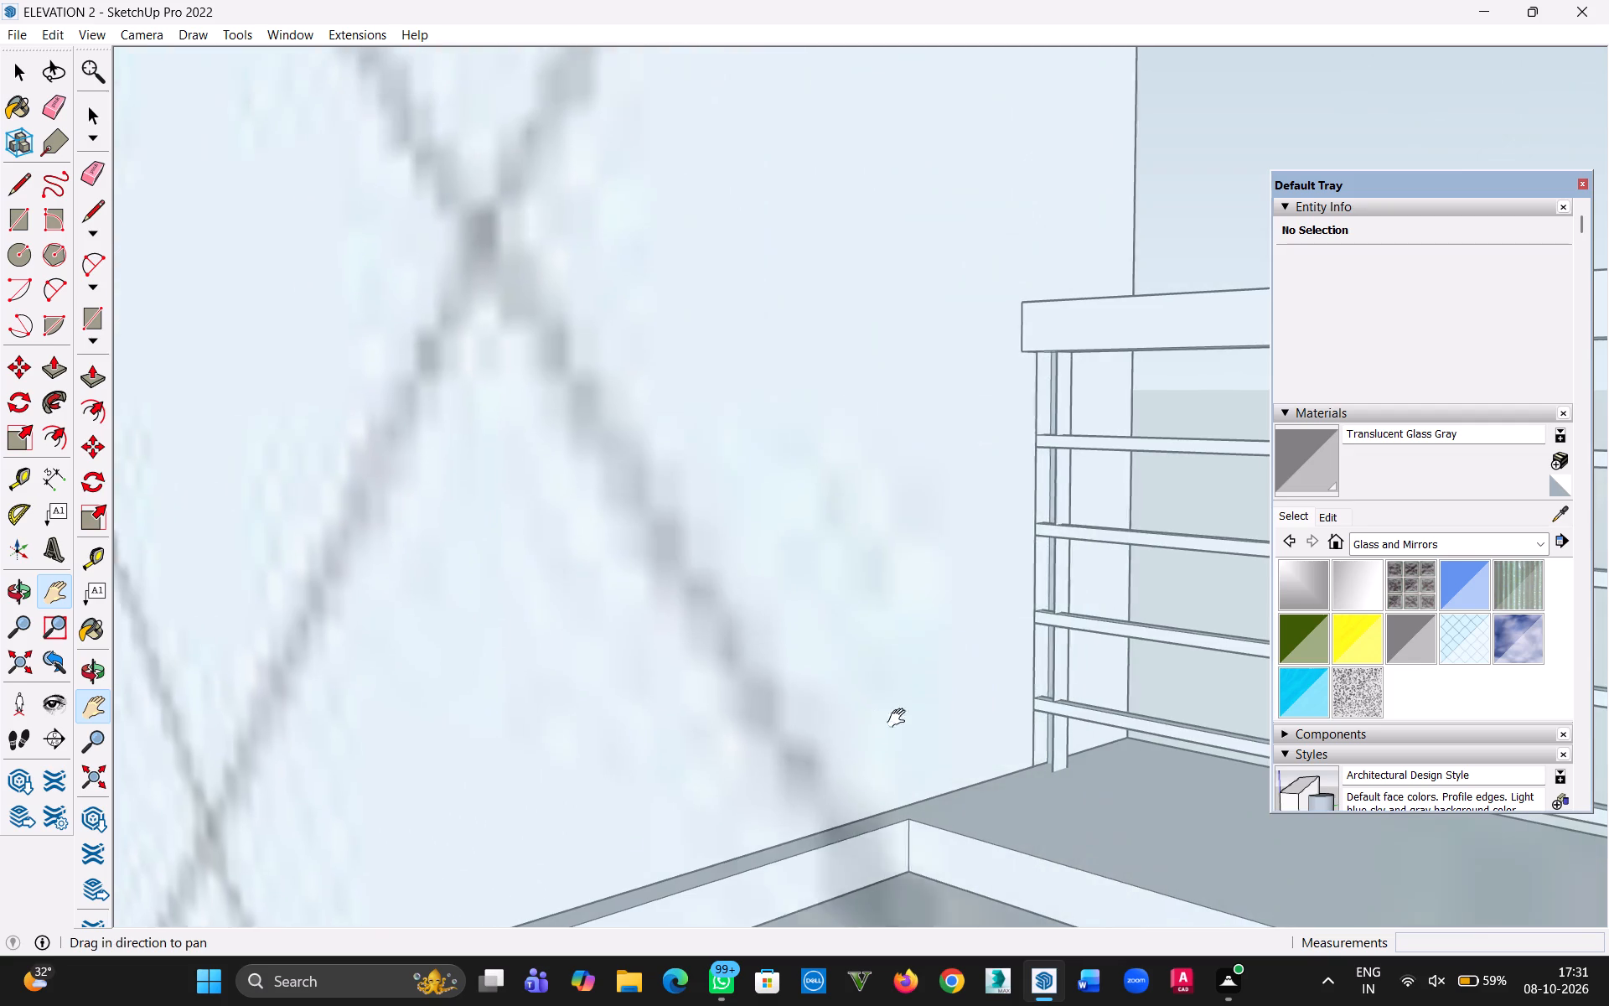
pyautogui.moveTo(900, 718); pyautogui.dragTo(224, 733)
pyautogui.moveTo(1010, 712); pyautogui.dragTo(301, 760)
pyautogui.moveTo(709, 701); pyautogui.dragTo(1022, 703, button='middle')
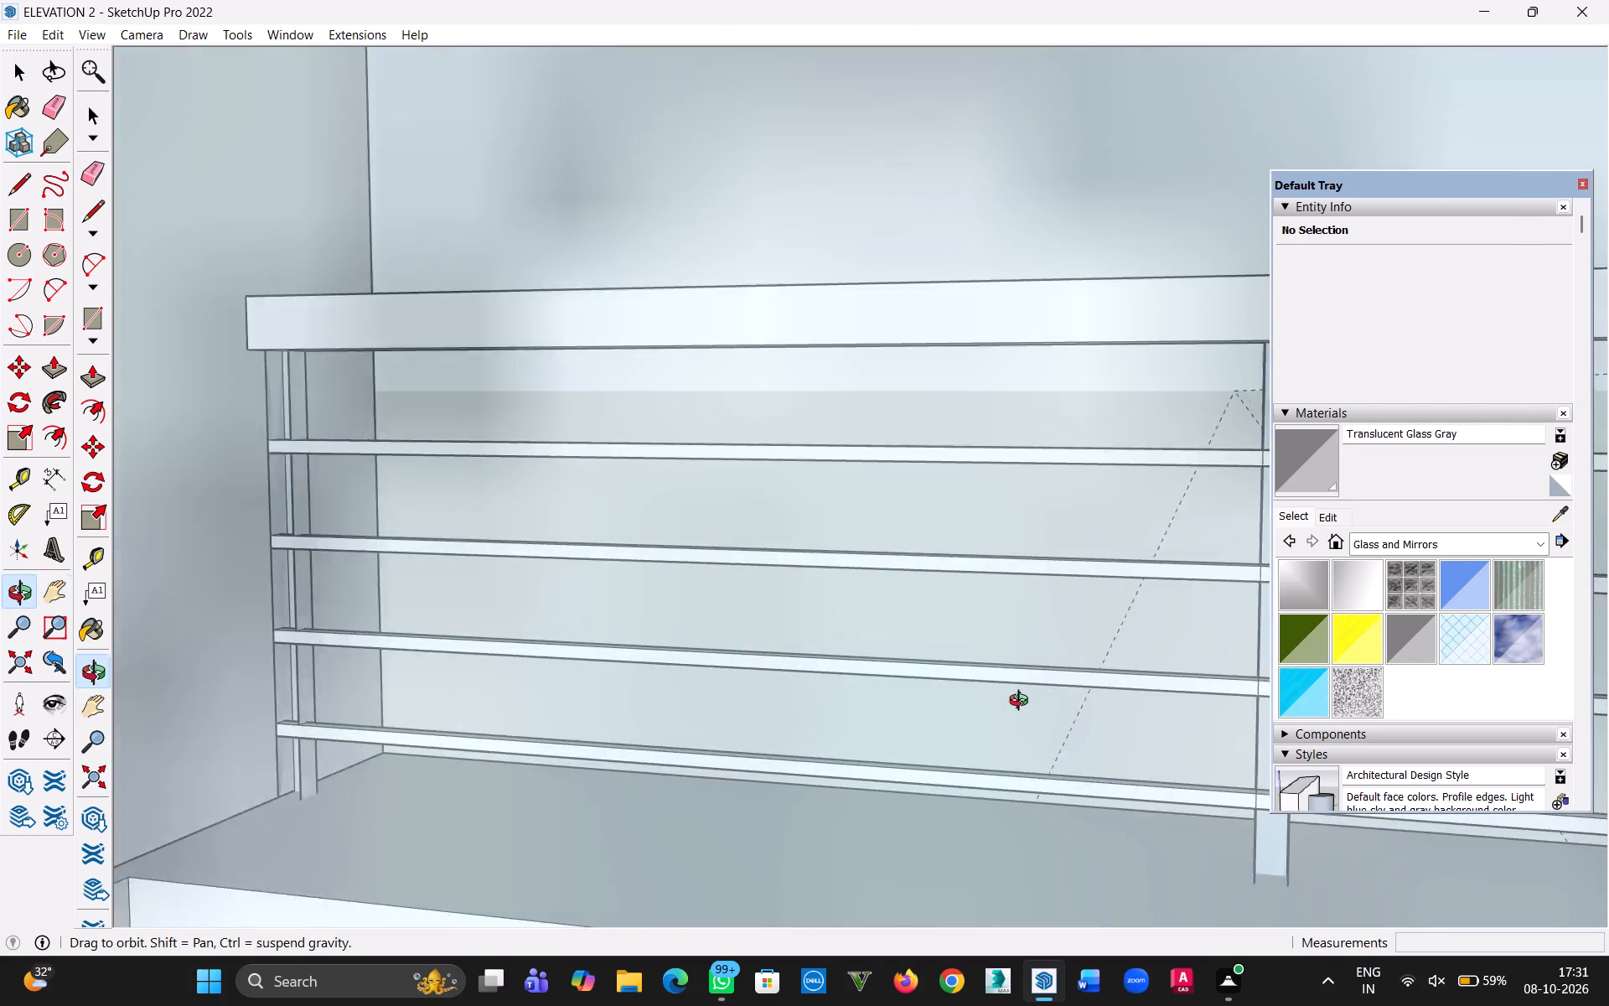
pyautogui.moveTo(1022, 703); pyautogui.dragTo(1363, 714, button='middle')
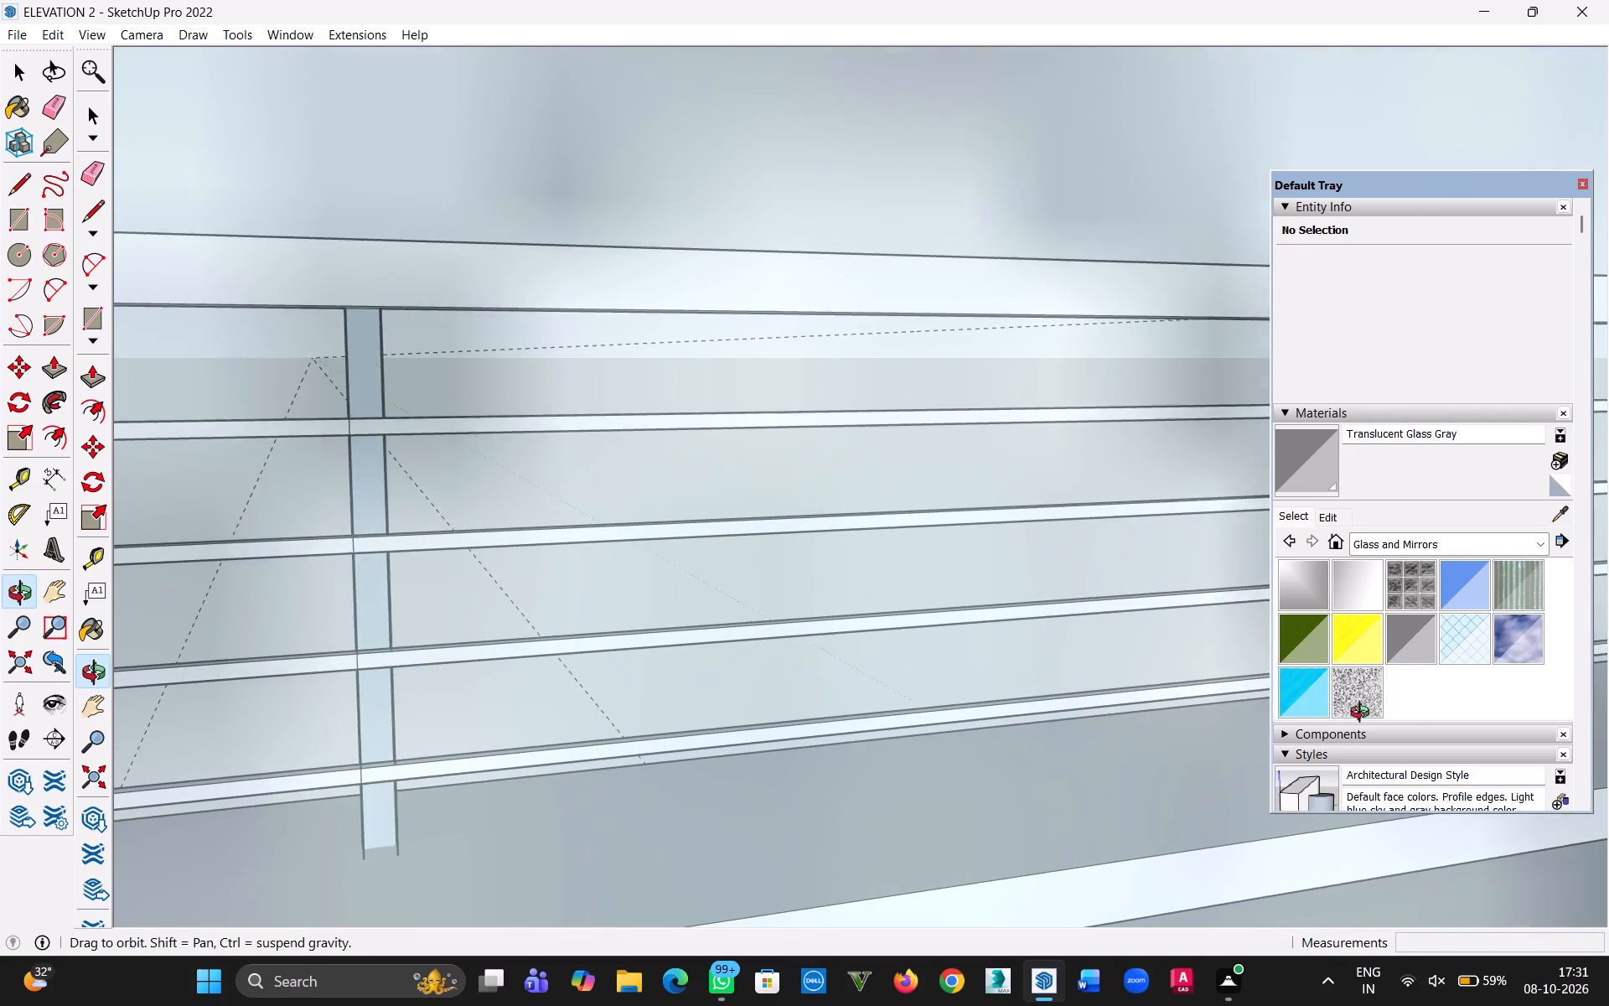
pyautogui.moveTo(1363, 714); pyautogui.dragTo(1022, 718, button='middle')
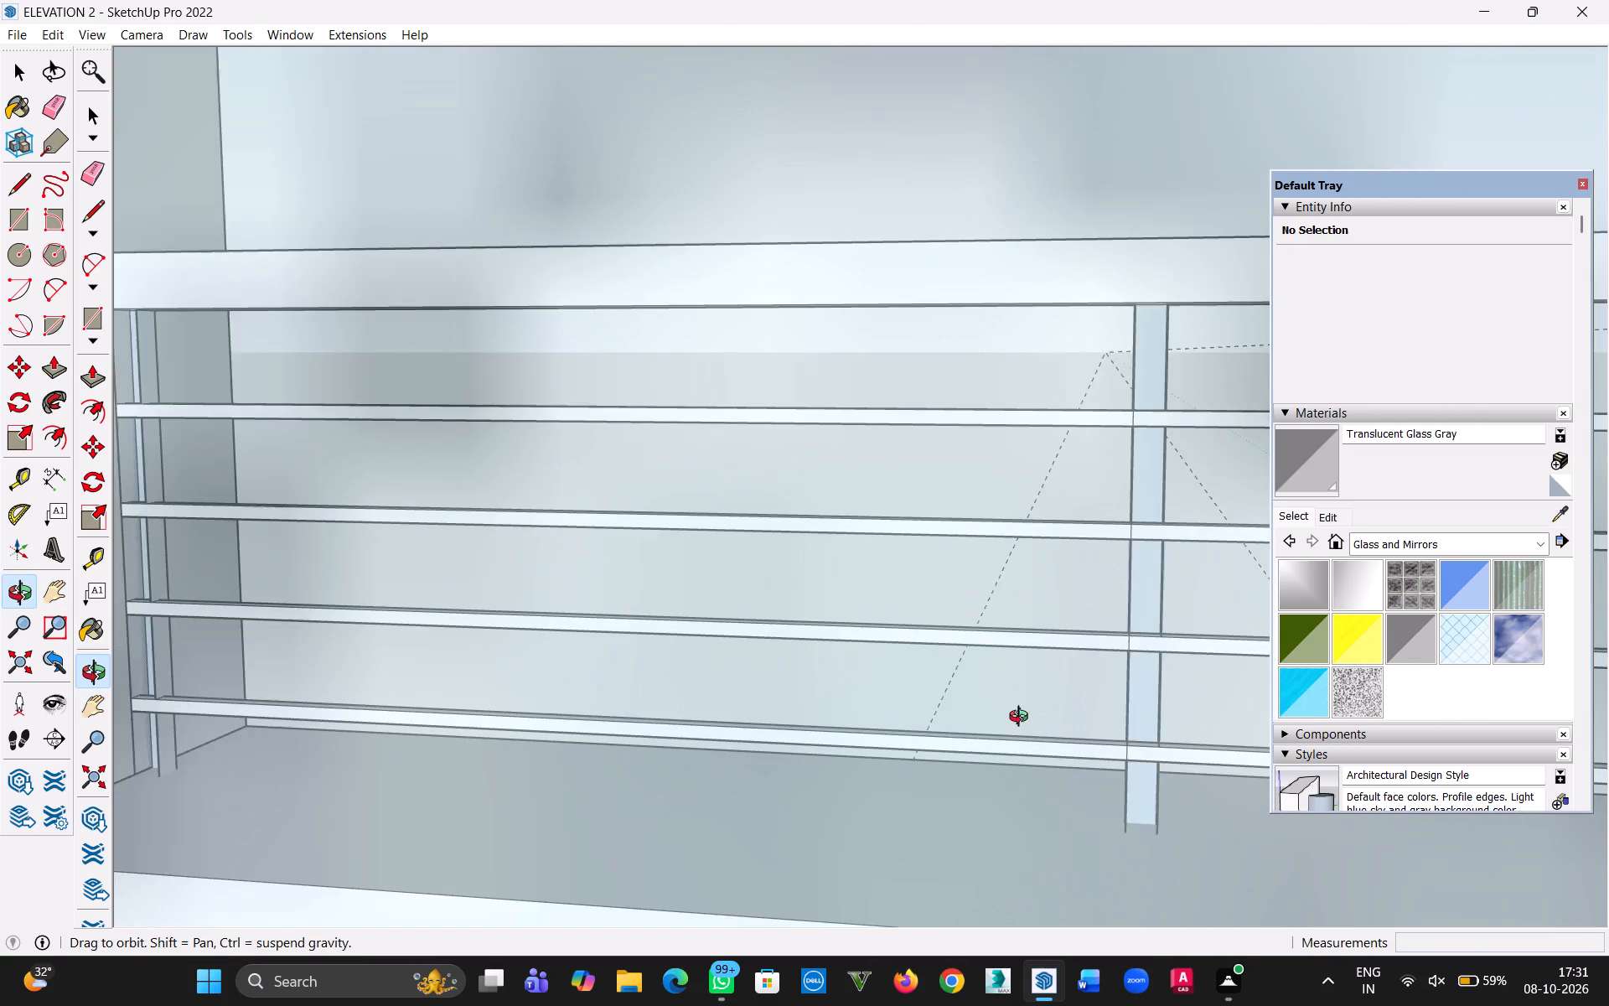
pyautogui.moveTo(1022, 718); pyautogui.dragTo(1027, 718, button='middle')
pyautogui.scroll(17, 164, 687)
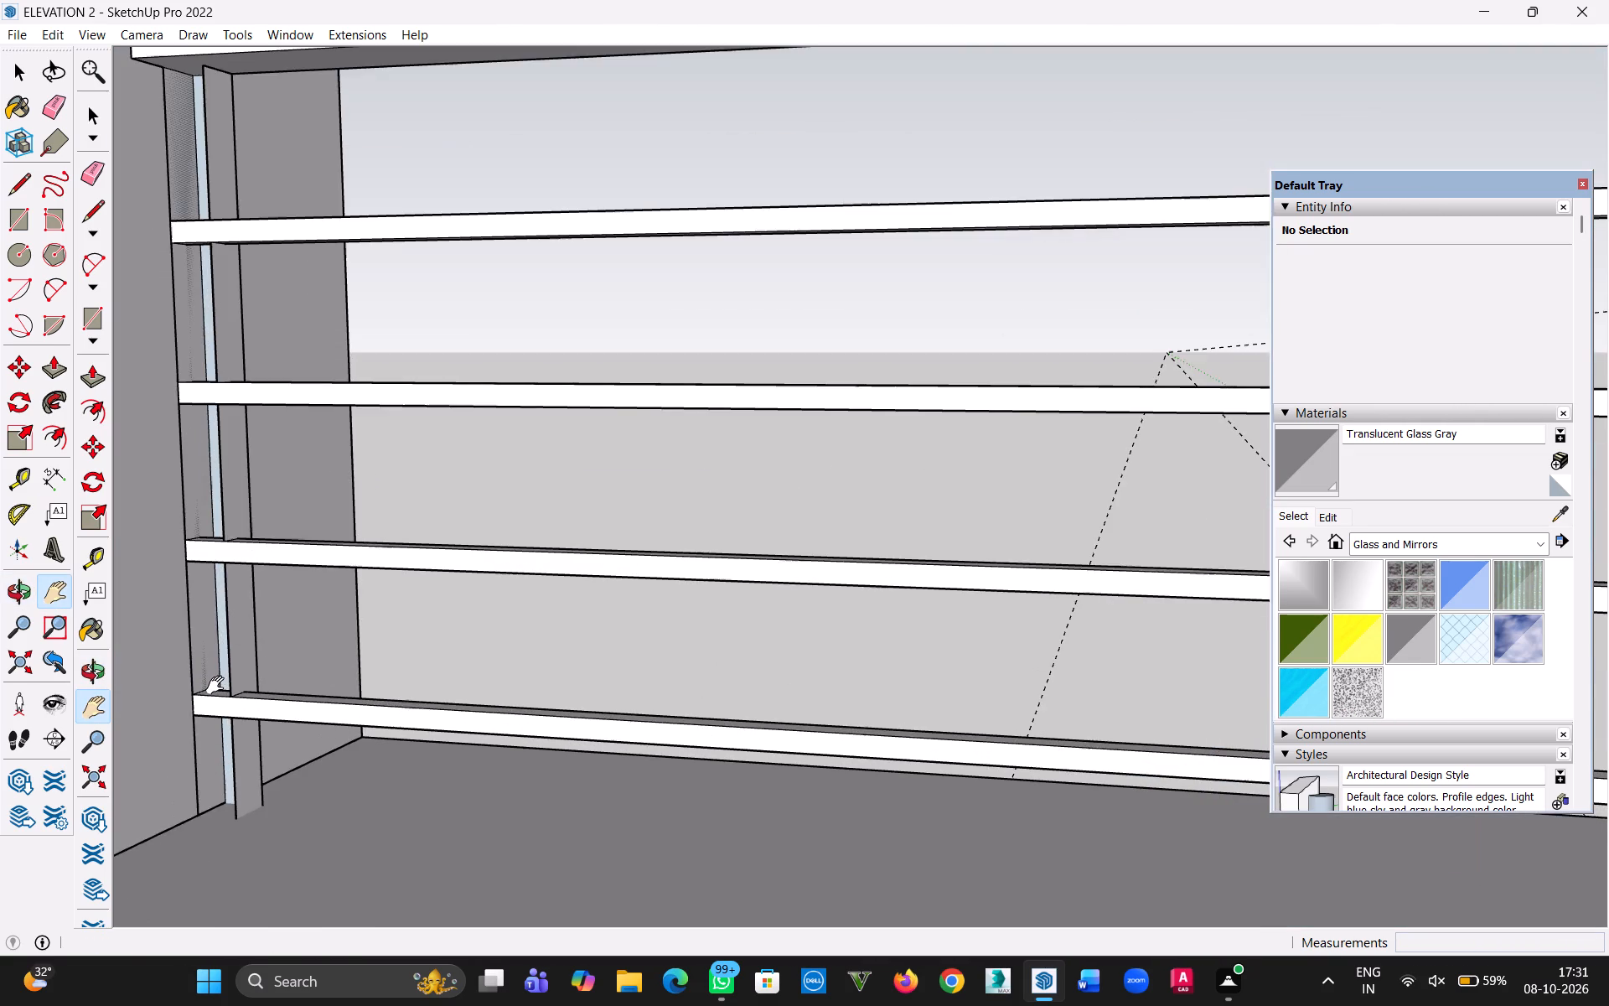
pyautogui.press('Escape')
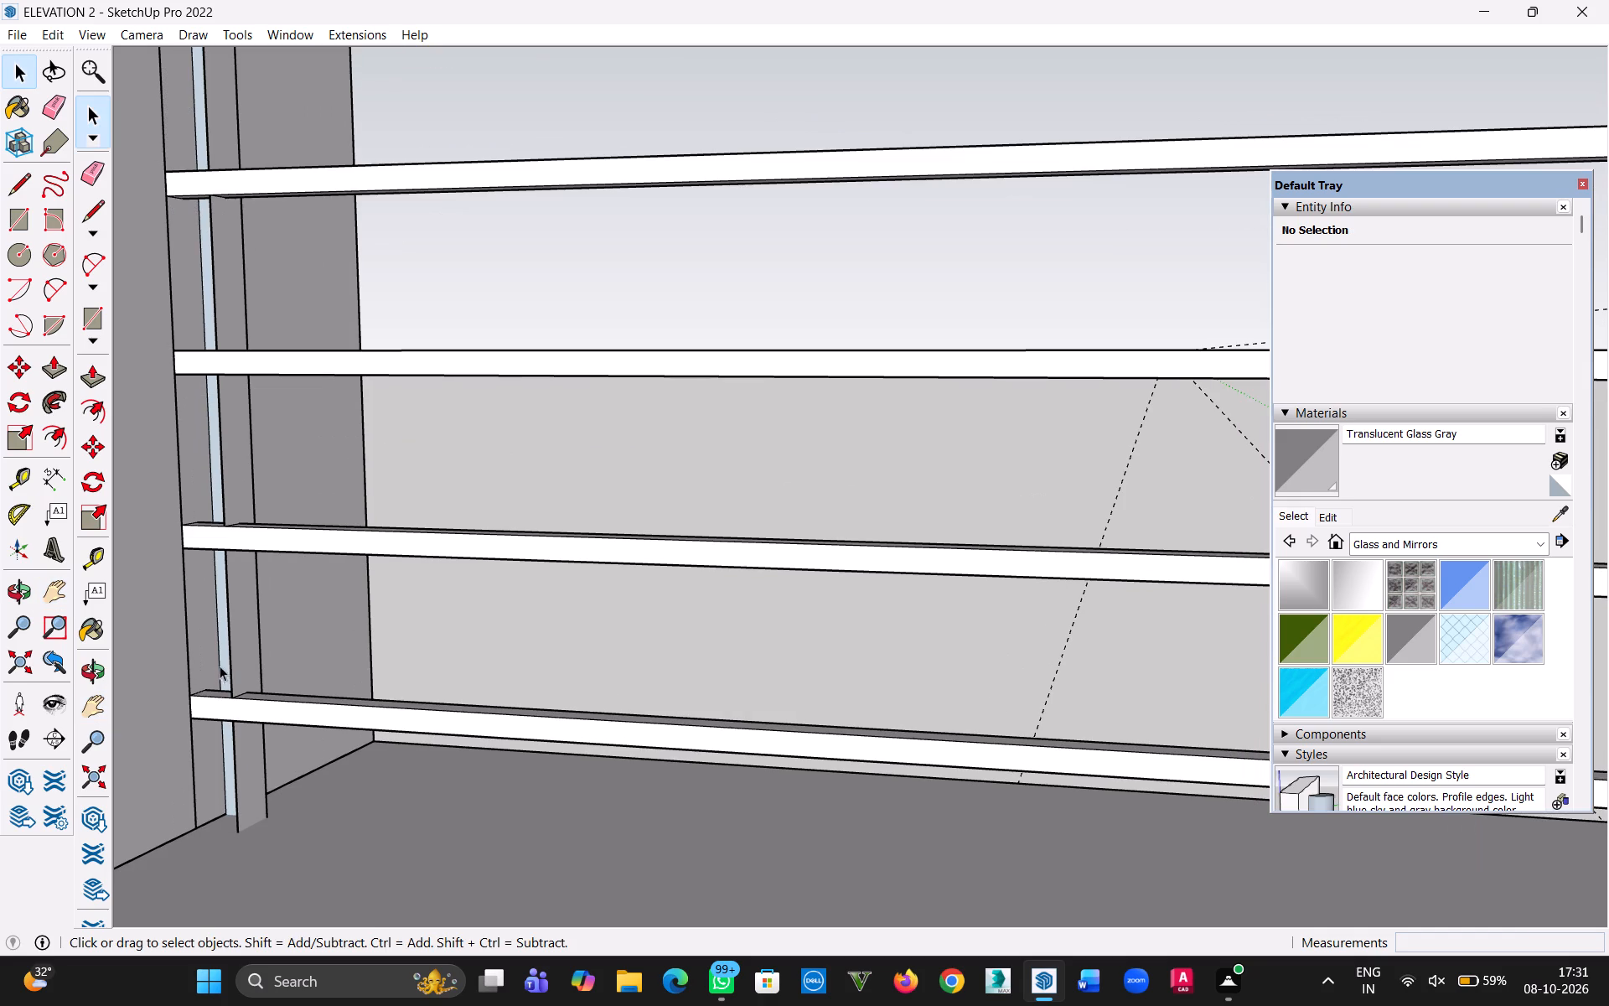
pyautogui.doubleClick(241, 665)
# Repeat the previous Push/Pull on the end post's recessed inner face to bring it flush with the rails, undoing a first attempt.
pyautogui.press('p')
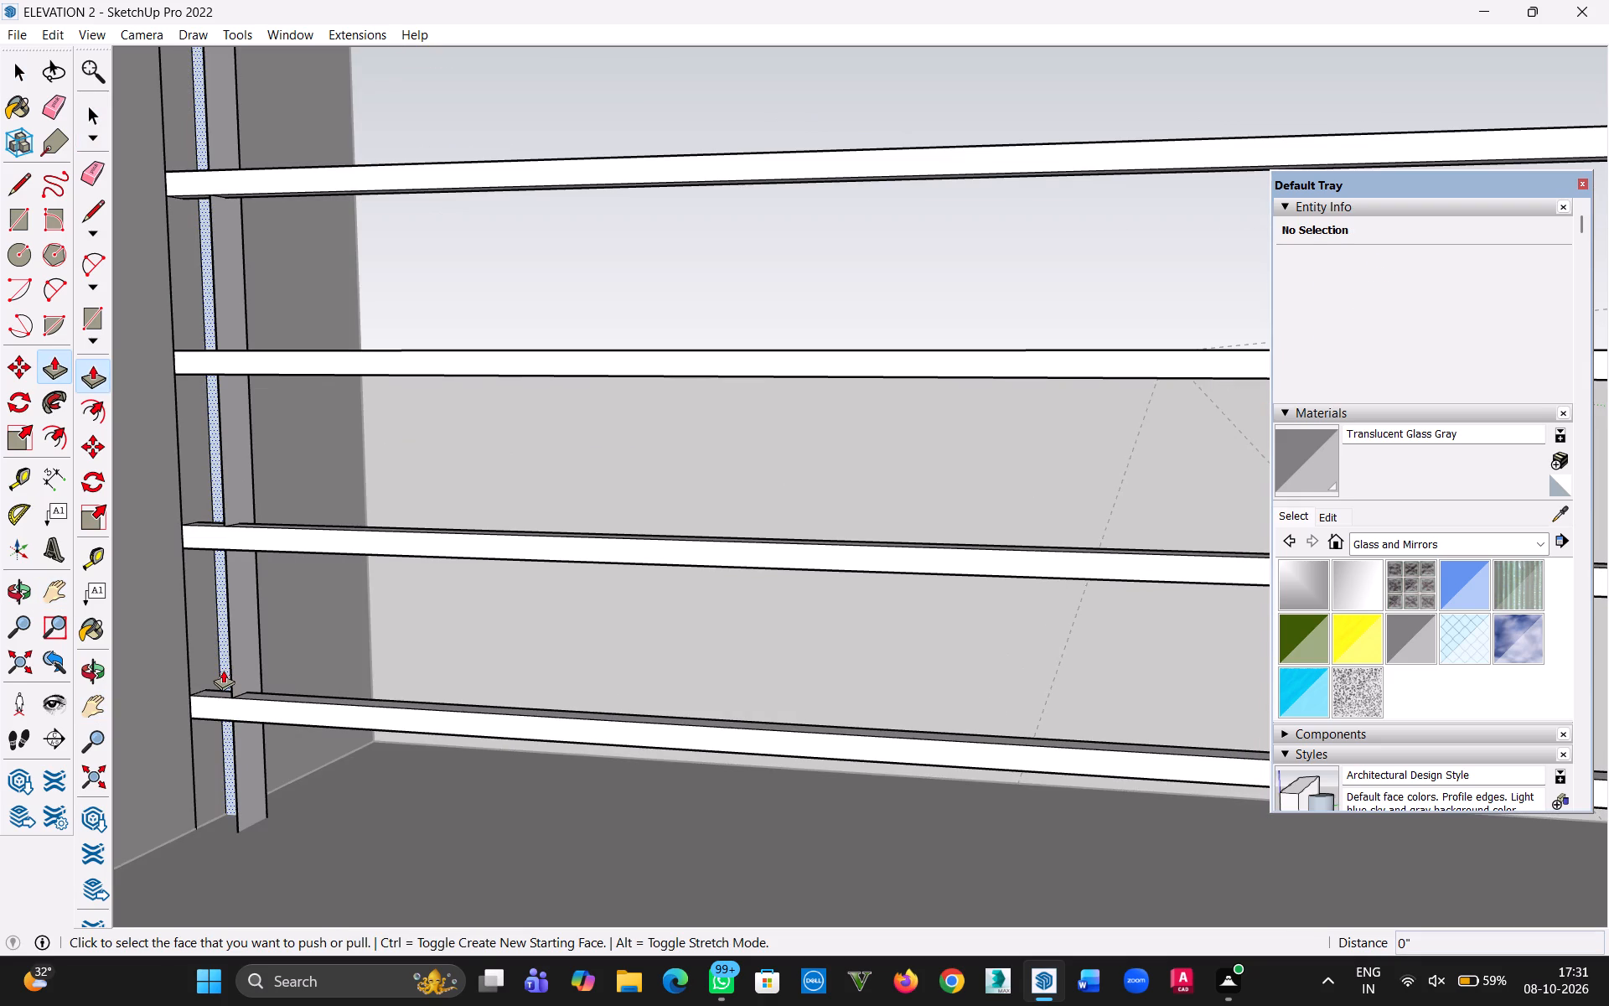
pyautogui.doubleClick(223, 670)
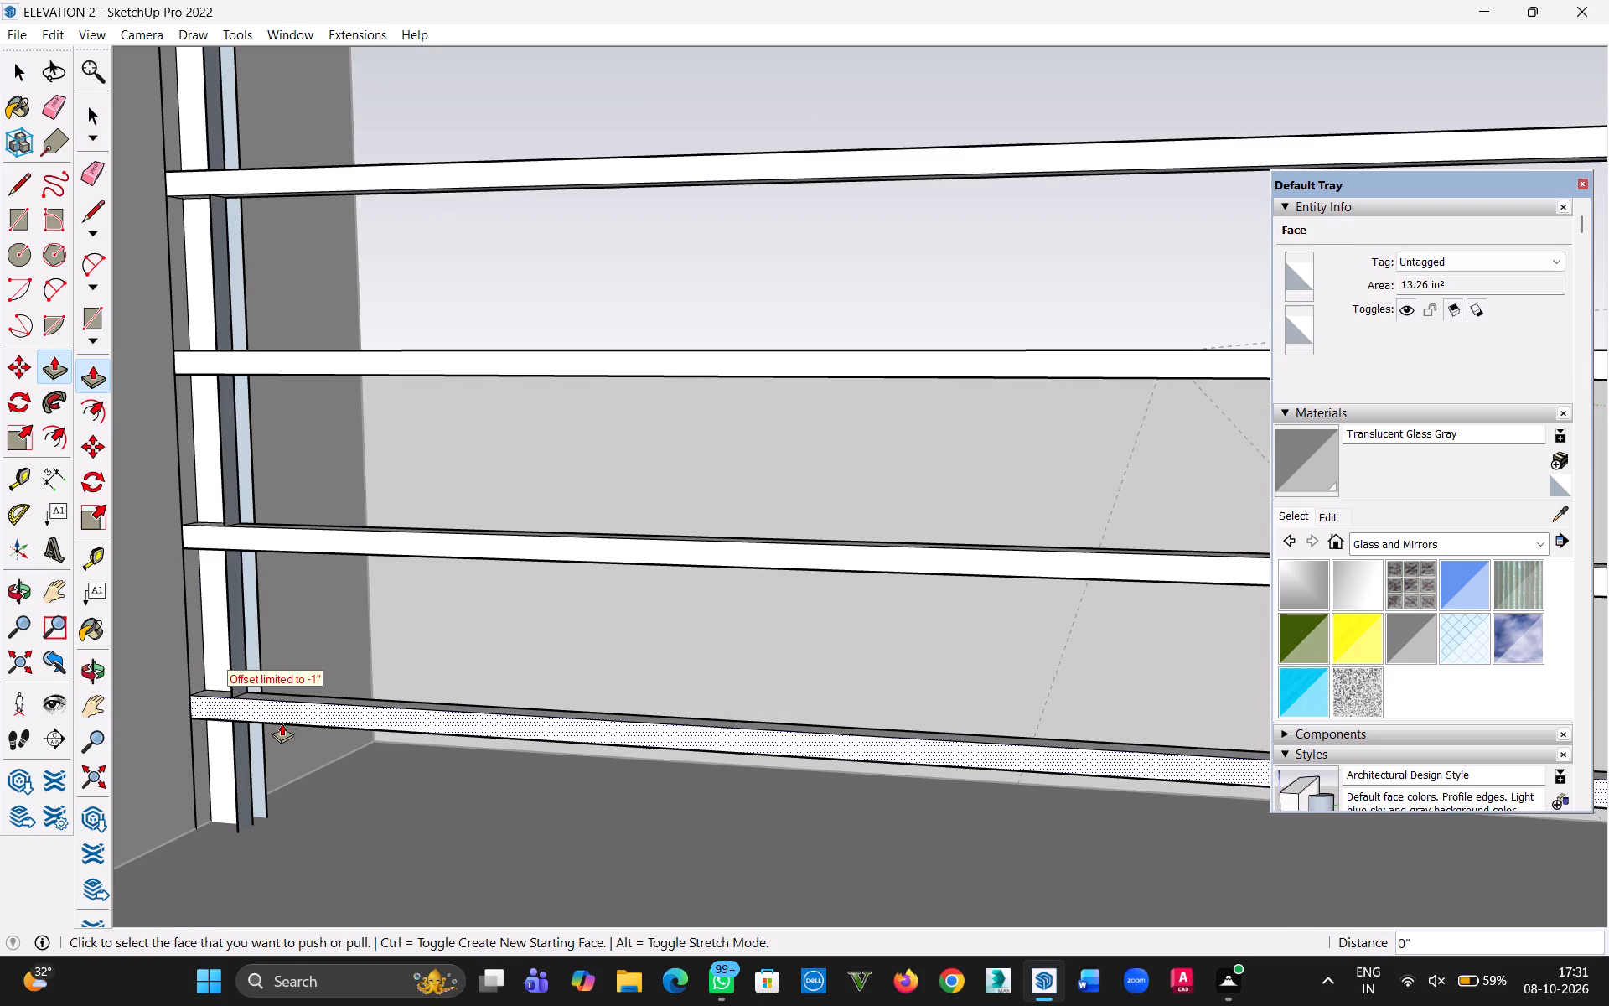
pyautogui.hotkey('ctrl', 'z')
pyautogui.scroll(5, 222, 673)
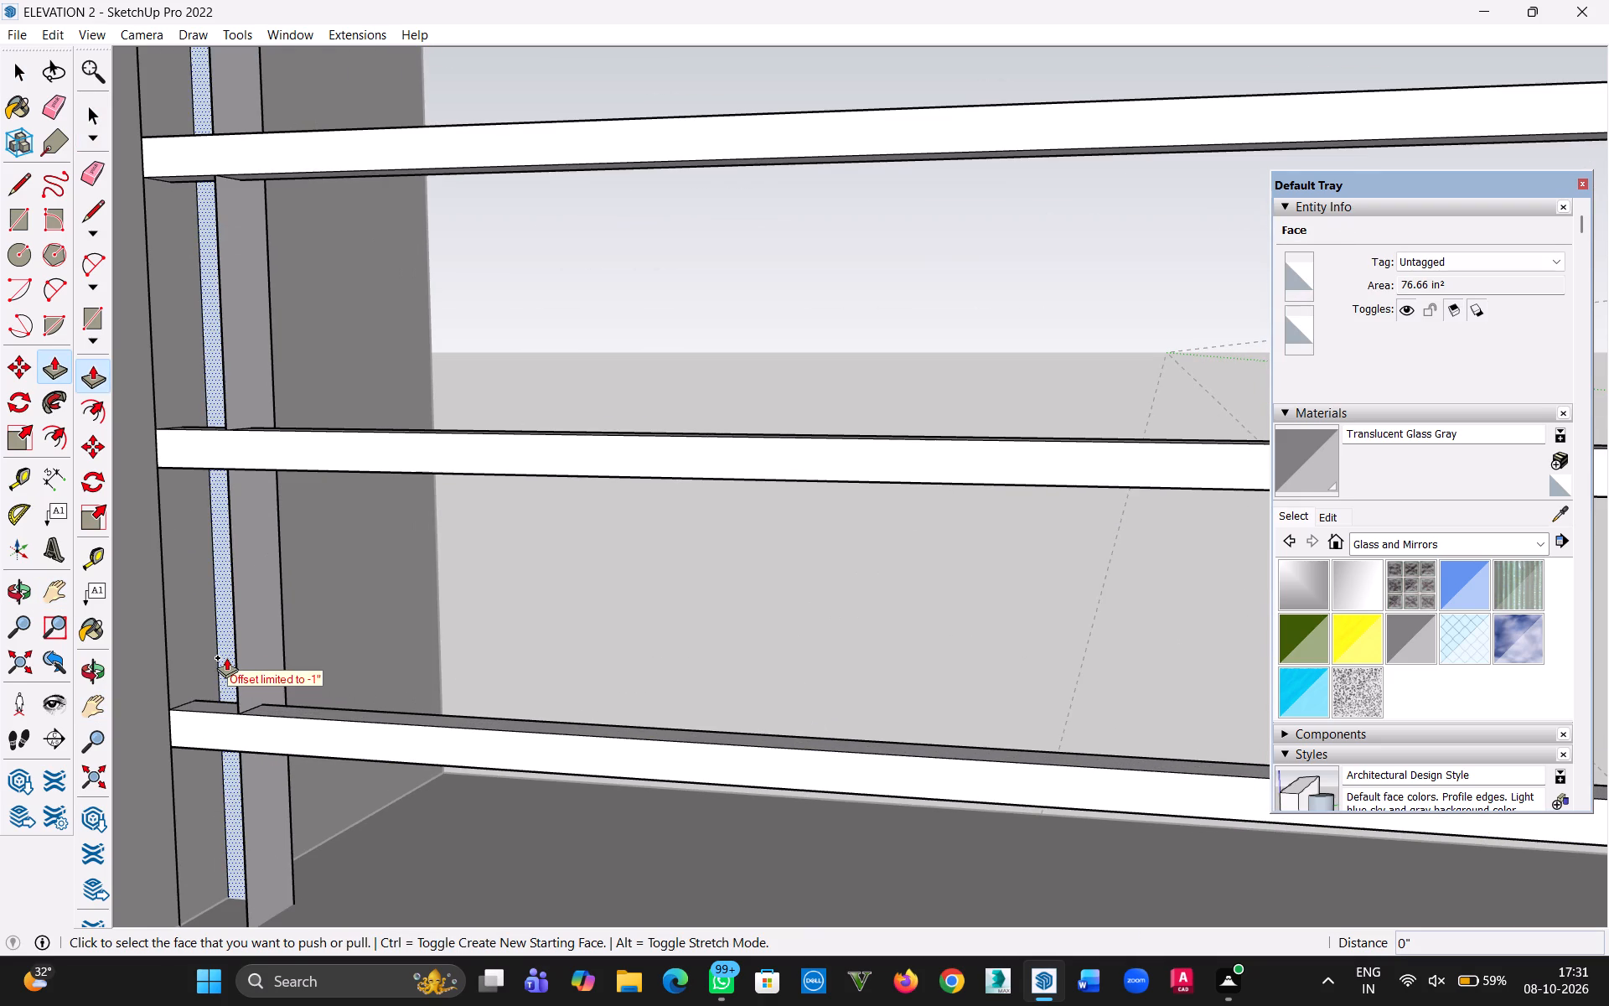
pyautogui.doubleClick(226, 657)
# Close the middle-floor railing's adjacent hollow intermediate post by repeating the same pull on its recessed inner face.
pyautogui.scroll(-4, 636, 729)
pyautogui.press('h')
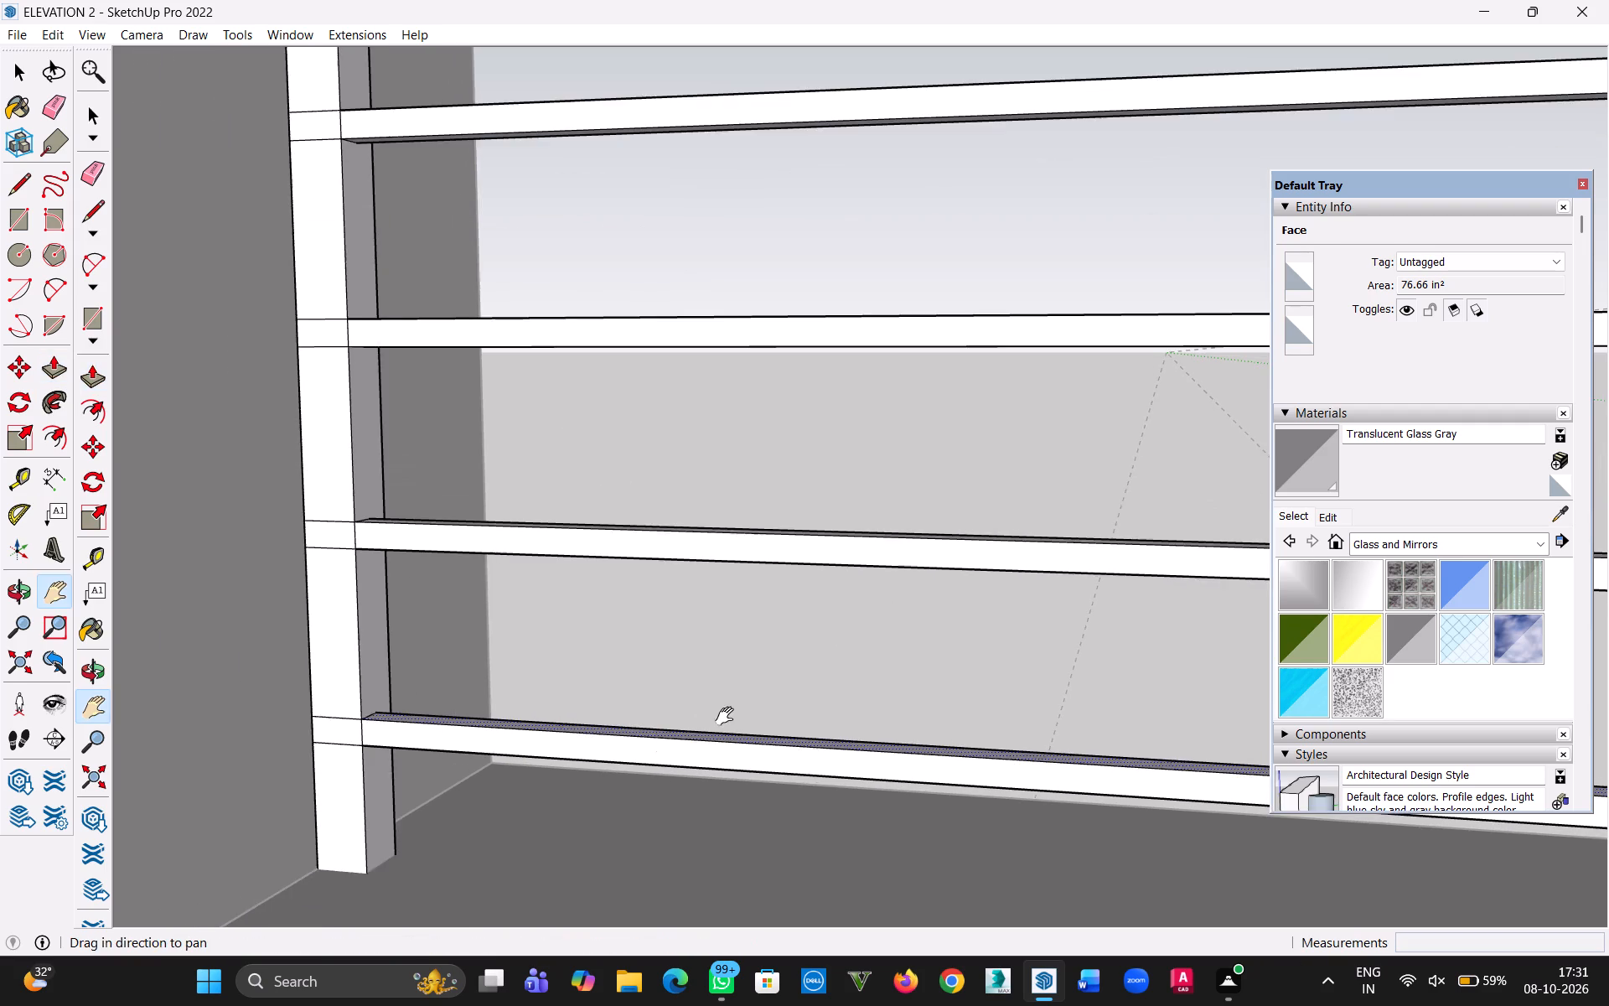
pyautogui.moveTo(737, 714); pyautogui.dragTo(54, 614)
pyautogui.moveTo(986, 634); pyautogui.dragTo(248, 679)
pyautogui.moveTo(932, 684); pyautogui.dragTo(767, 692)
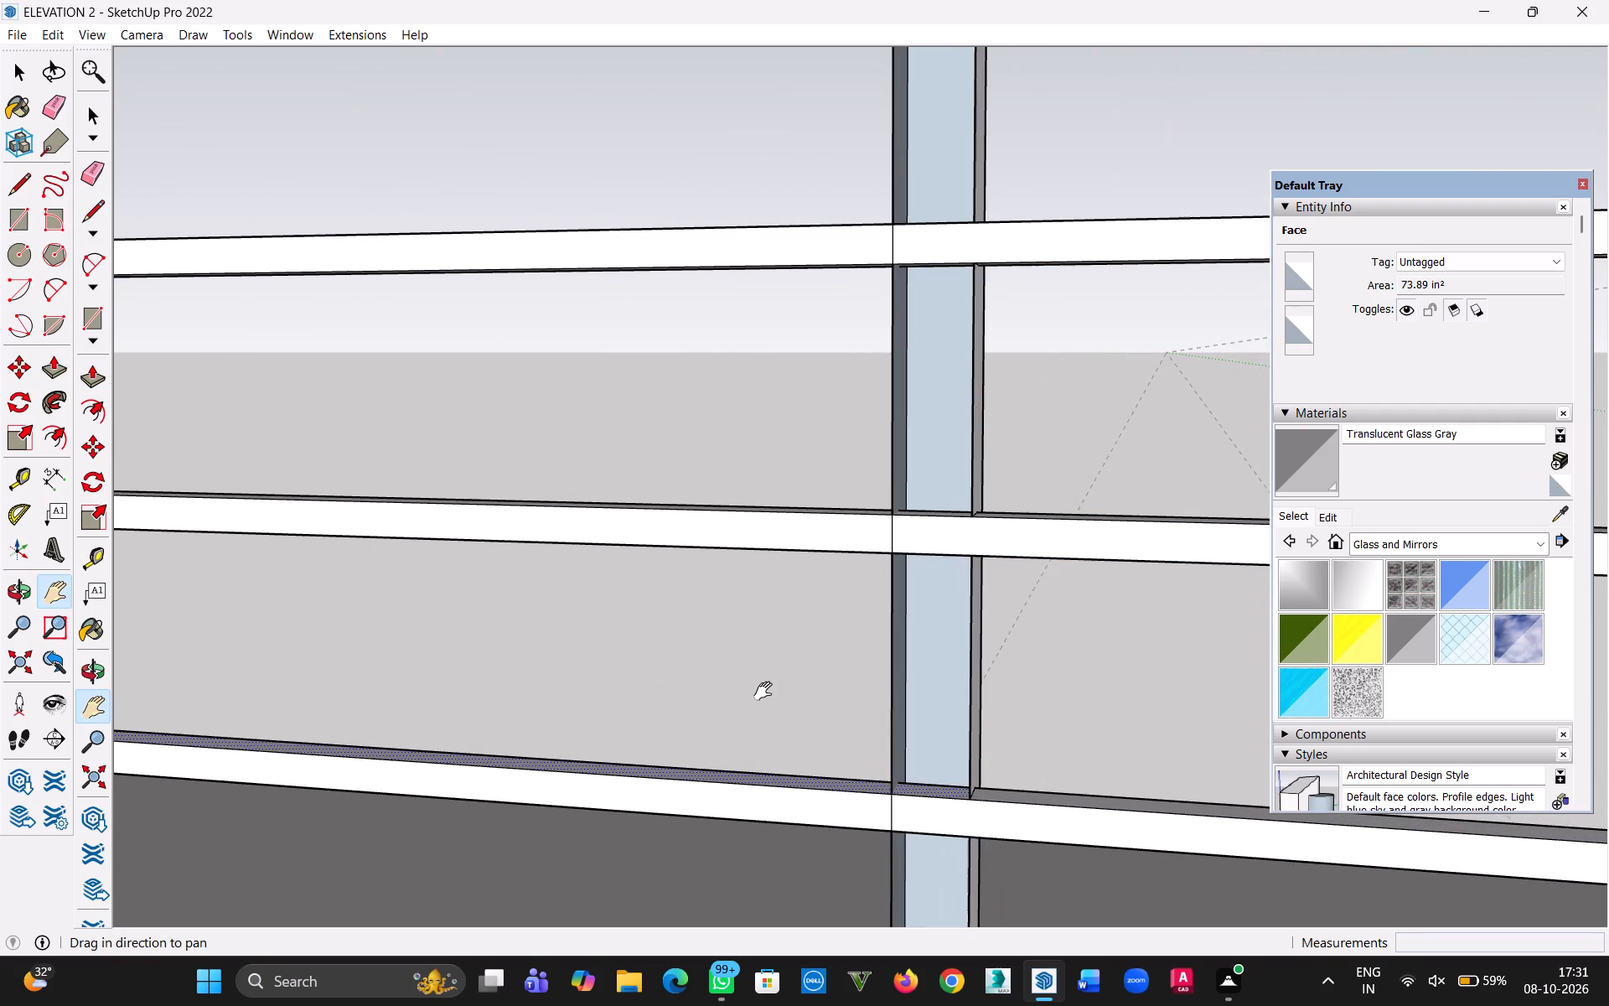
pyautogui.press('Escape')
pyautogui.doubleClick(945, 692)
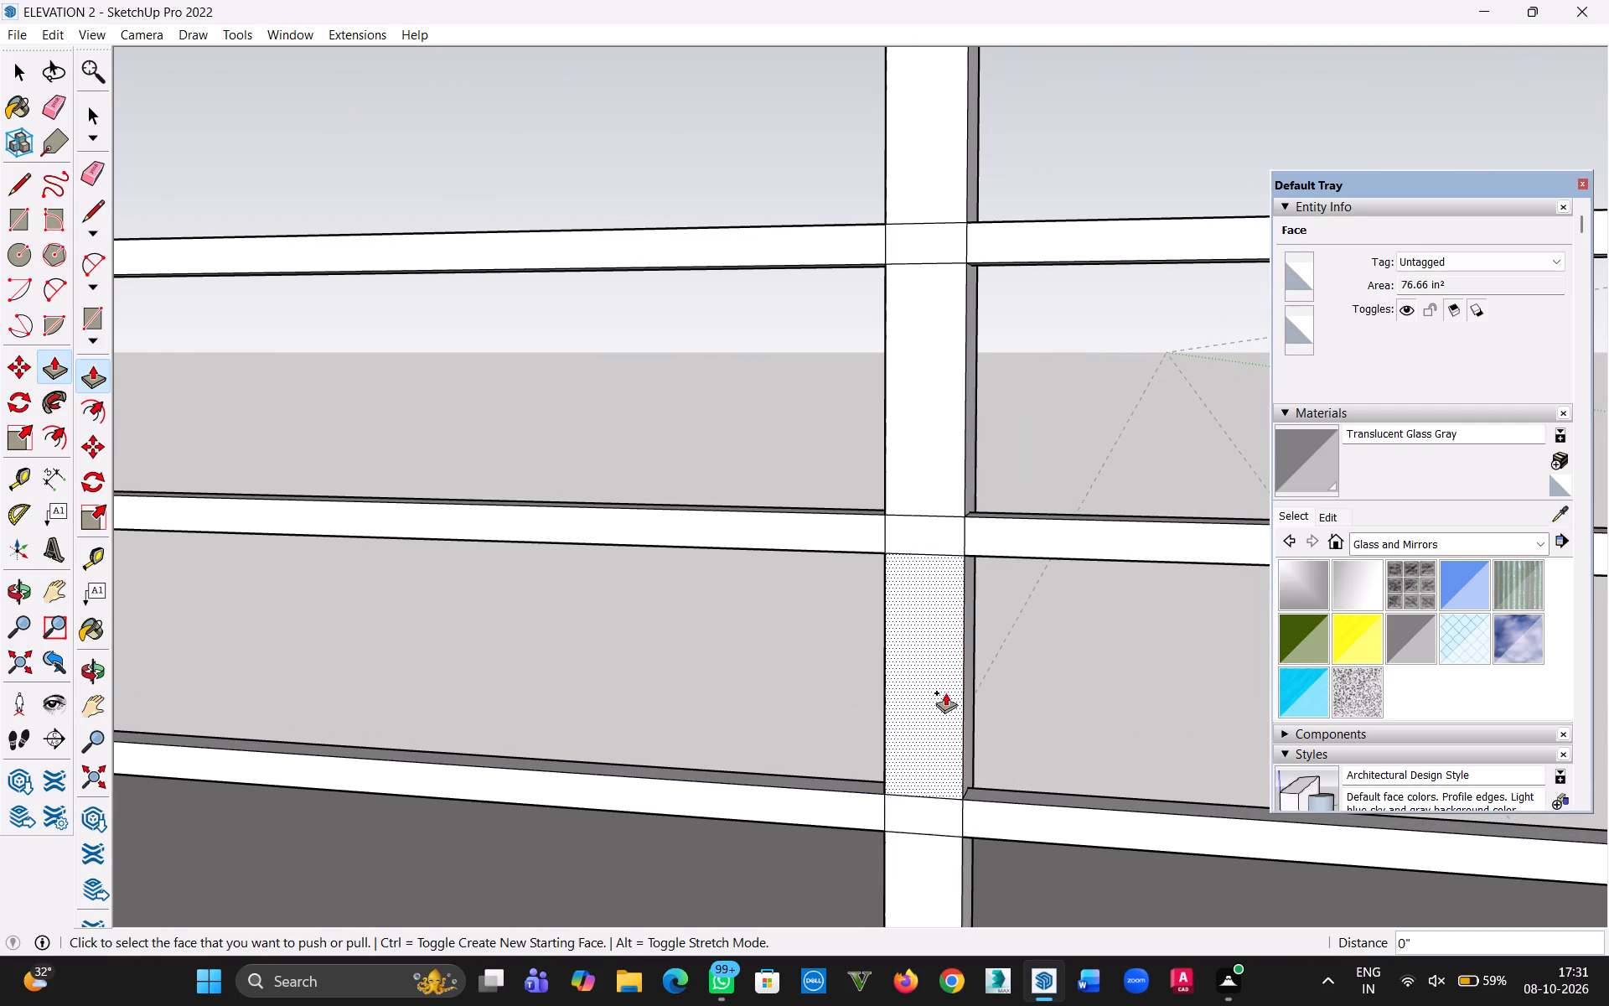
# Close the following hollow post of the middle-floor railing flush with the rails by repeating the pull on its recessed inner face.
pyautogui.press('h')
pyautogui.moveTo(1066, 704); pyautogui.dragTo(70, 528)
pyautogui.moveTo(978, 519); pyautogui.dragTo(802, 638)
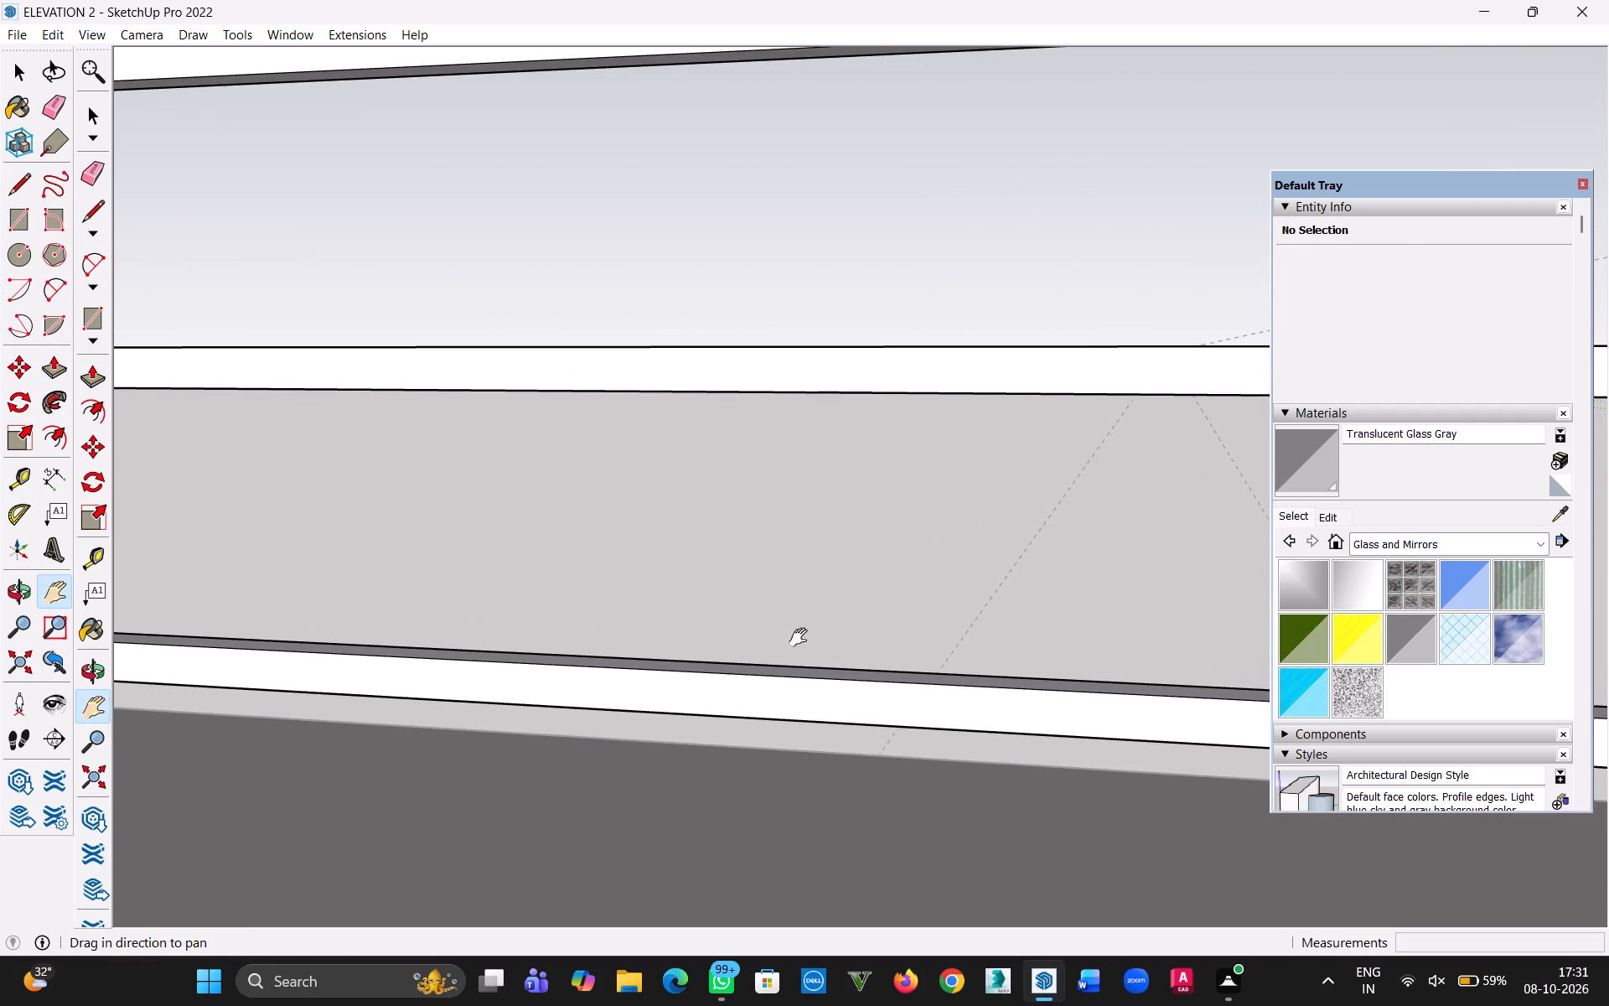
pyautogui.moveTo(802, 638); pyautogui.dragTo(543, 735)
pyautogui.scroll(-9, 951, 583)
pyautogui.moveTo(1081, 600); pyautogui.dragTo(246, 666)
pyautogui.moveTo(763, 660); pyautogui.dragTo(711, 667)
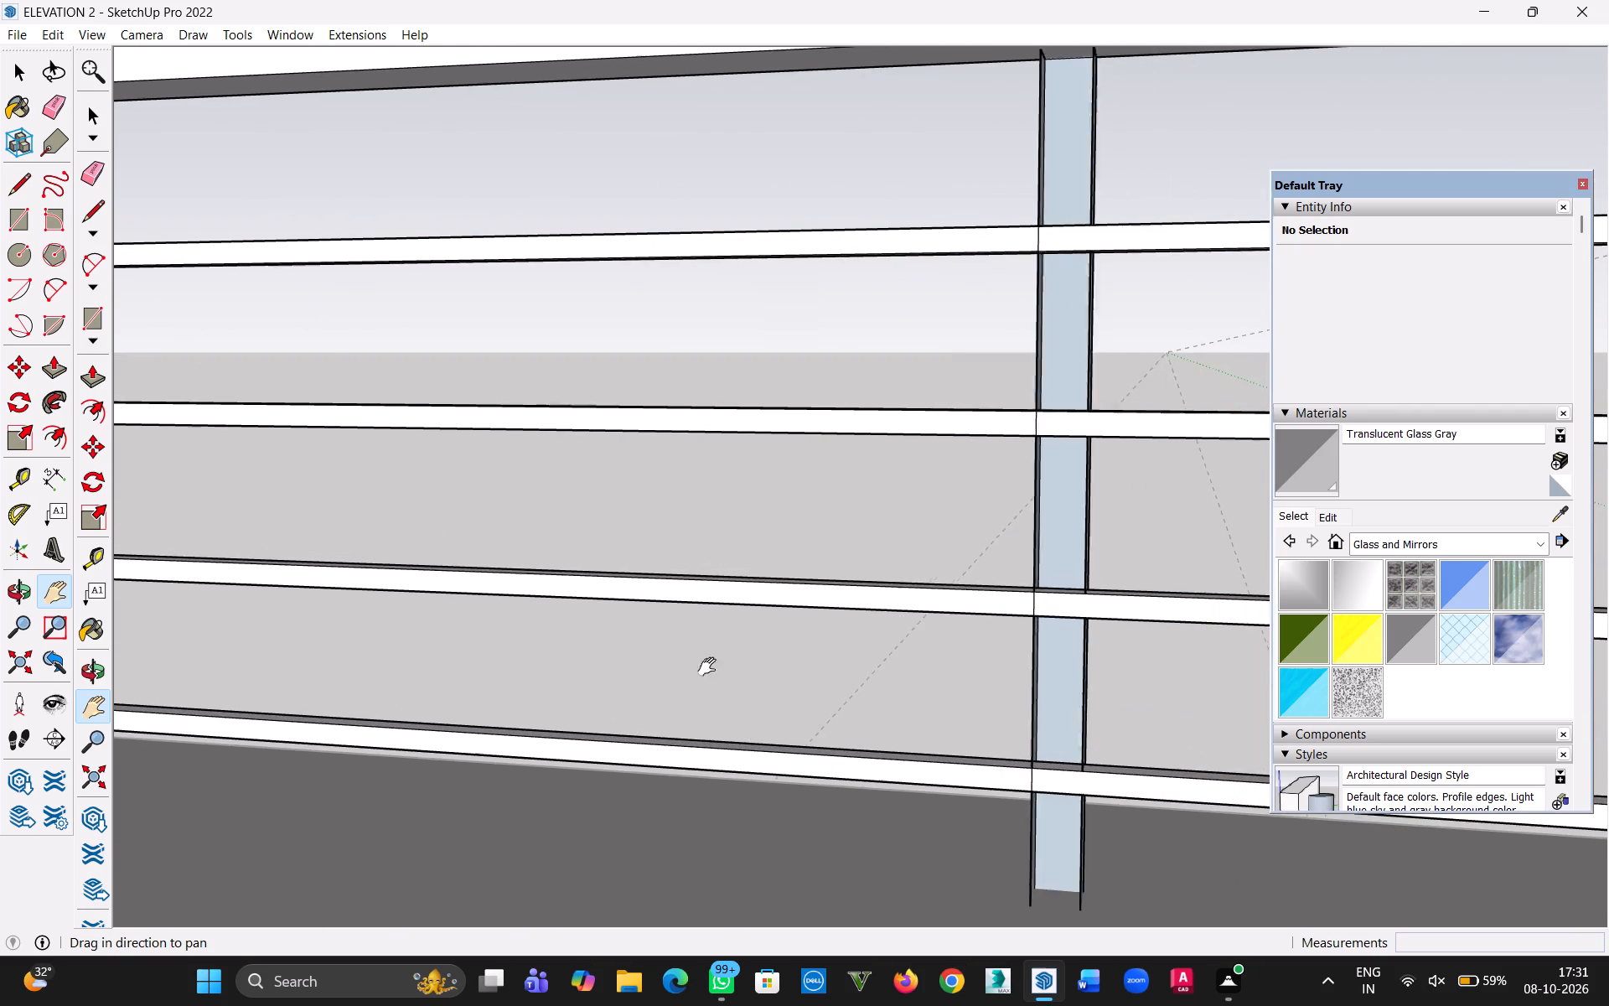
pyautogui.moveTo(711, 667); pyautogui.dragTo(595, 672)
pyautogui.press('Escape')
pyautogui.doubleClick(929, 686)
pyautogui.scroll(-6, 920, 694)
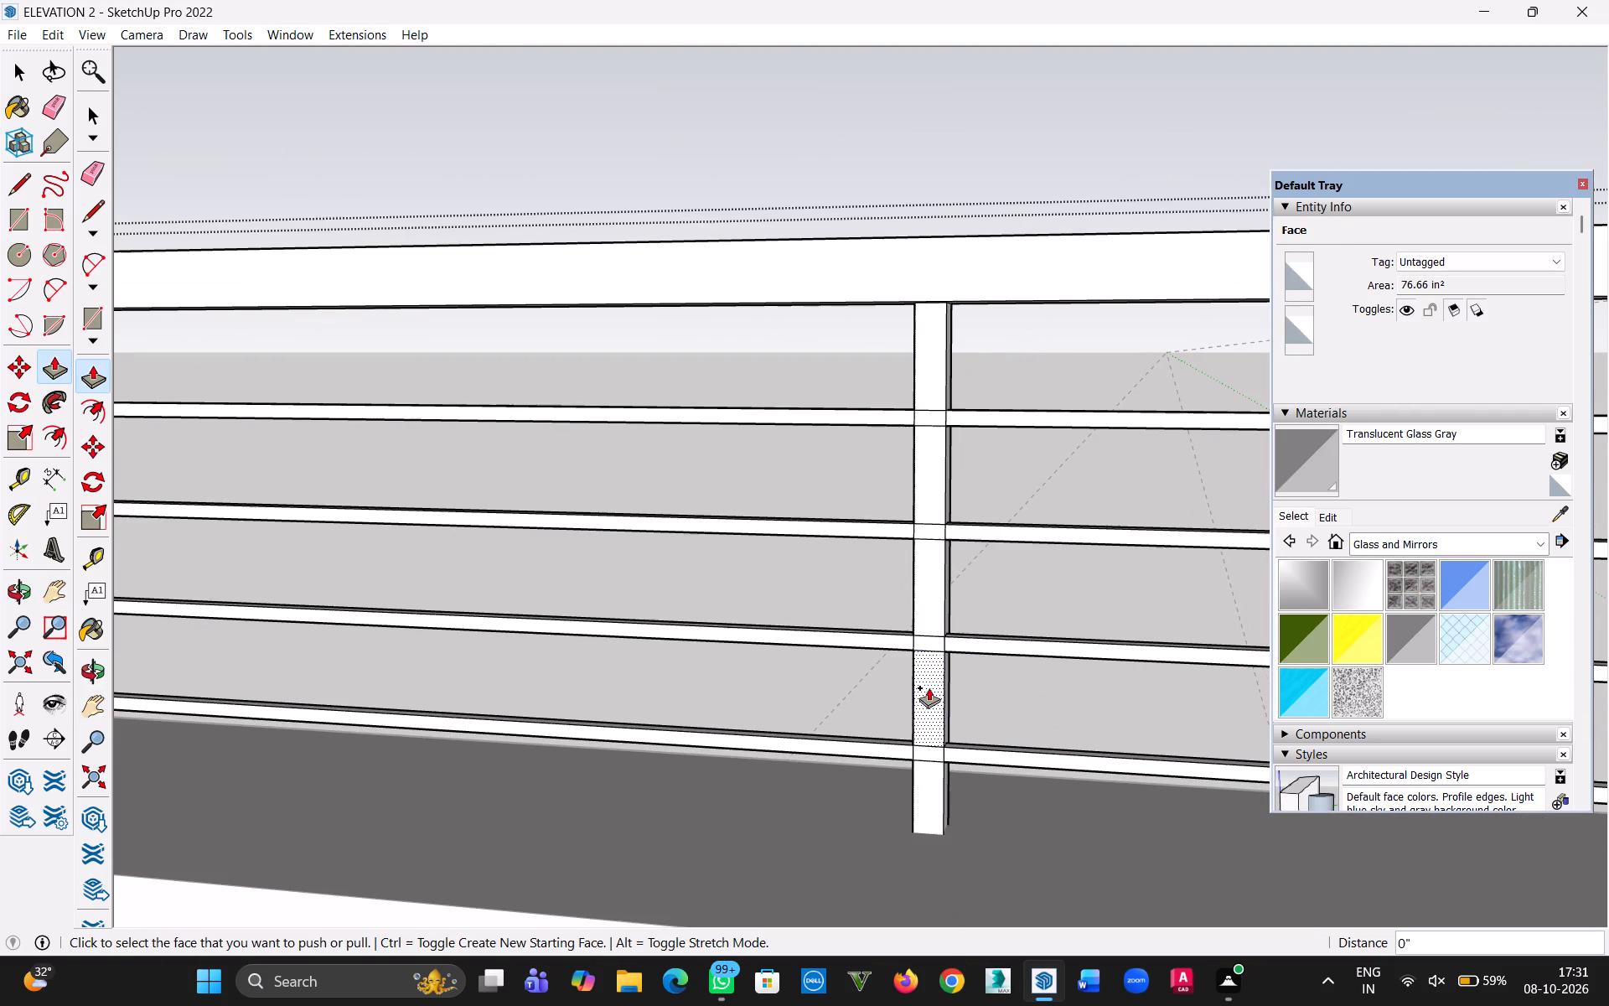
# Examine the rest of the middle-floor railing, including its end post near the side wall.
pyautogui.moveTo(1049, 691); pyautogui.dragTo(391, 661)
pyautogui.moveTo(1050, 687); pyautogui.dragTo(756, 699)
pyautogui.press('Escape')
pyautogui.press('h')
pyautogui.moveTo(1069, 698); pyautogui.dragTo(120, 618)
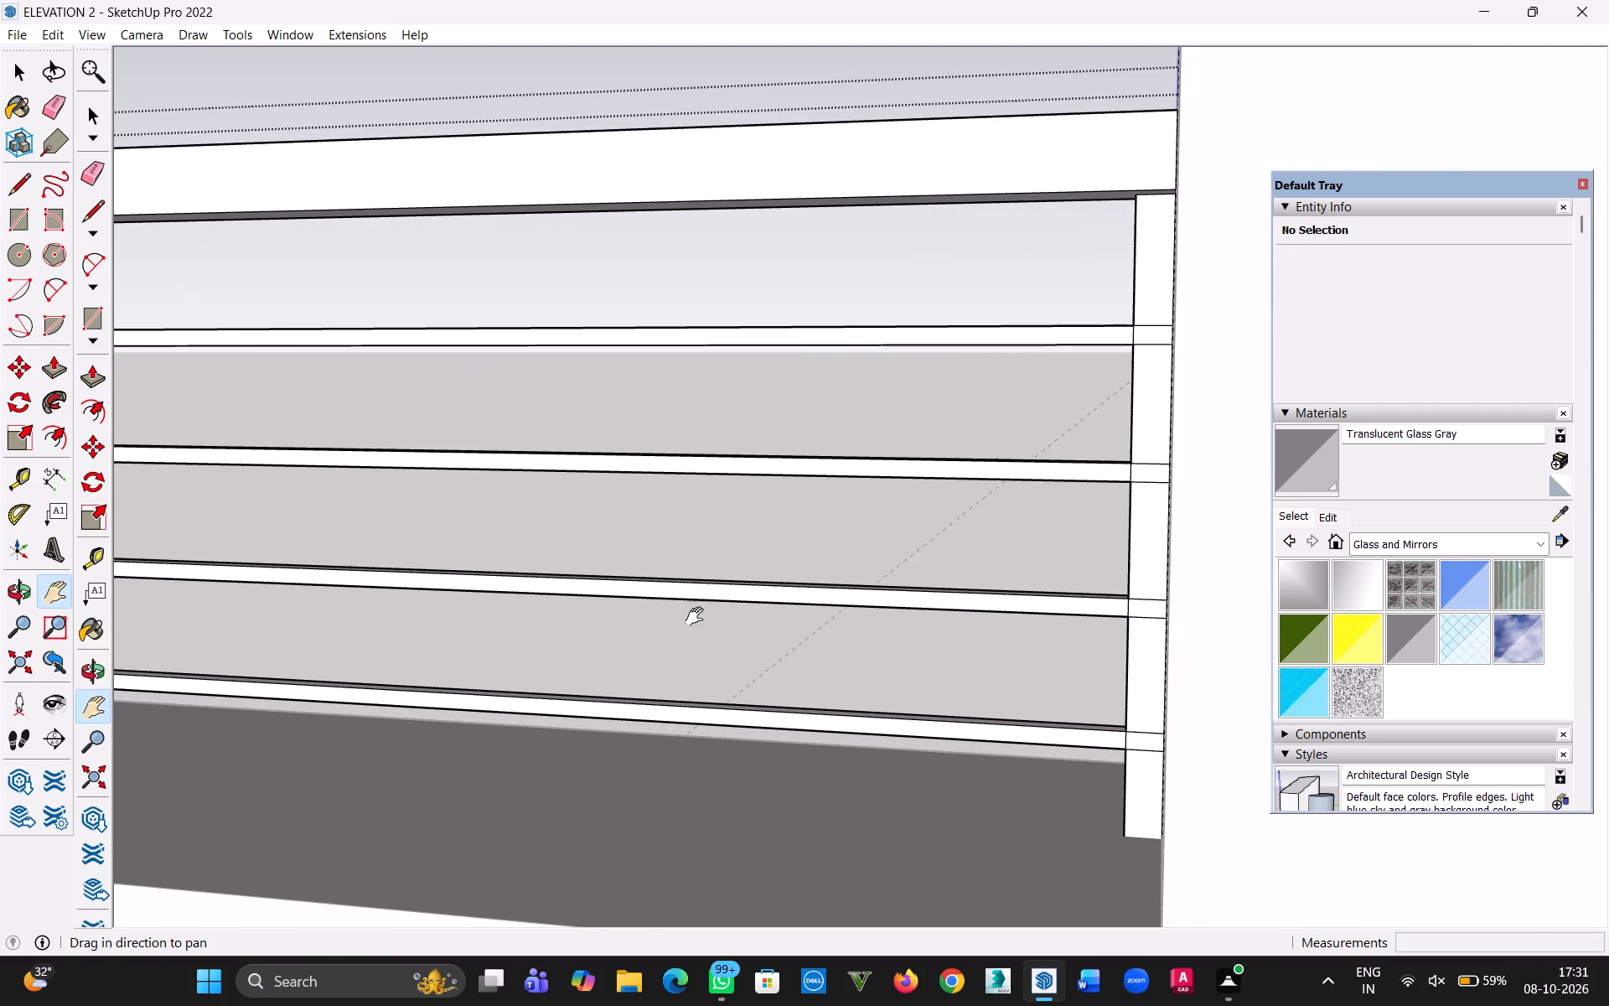
pyautogui.scroll(-5, 698, 620)
pyautogui.scroll(10, 629, 542)
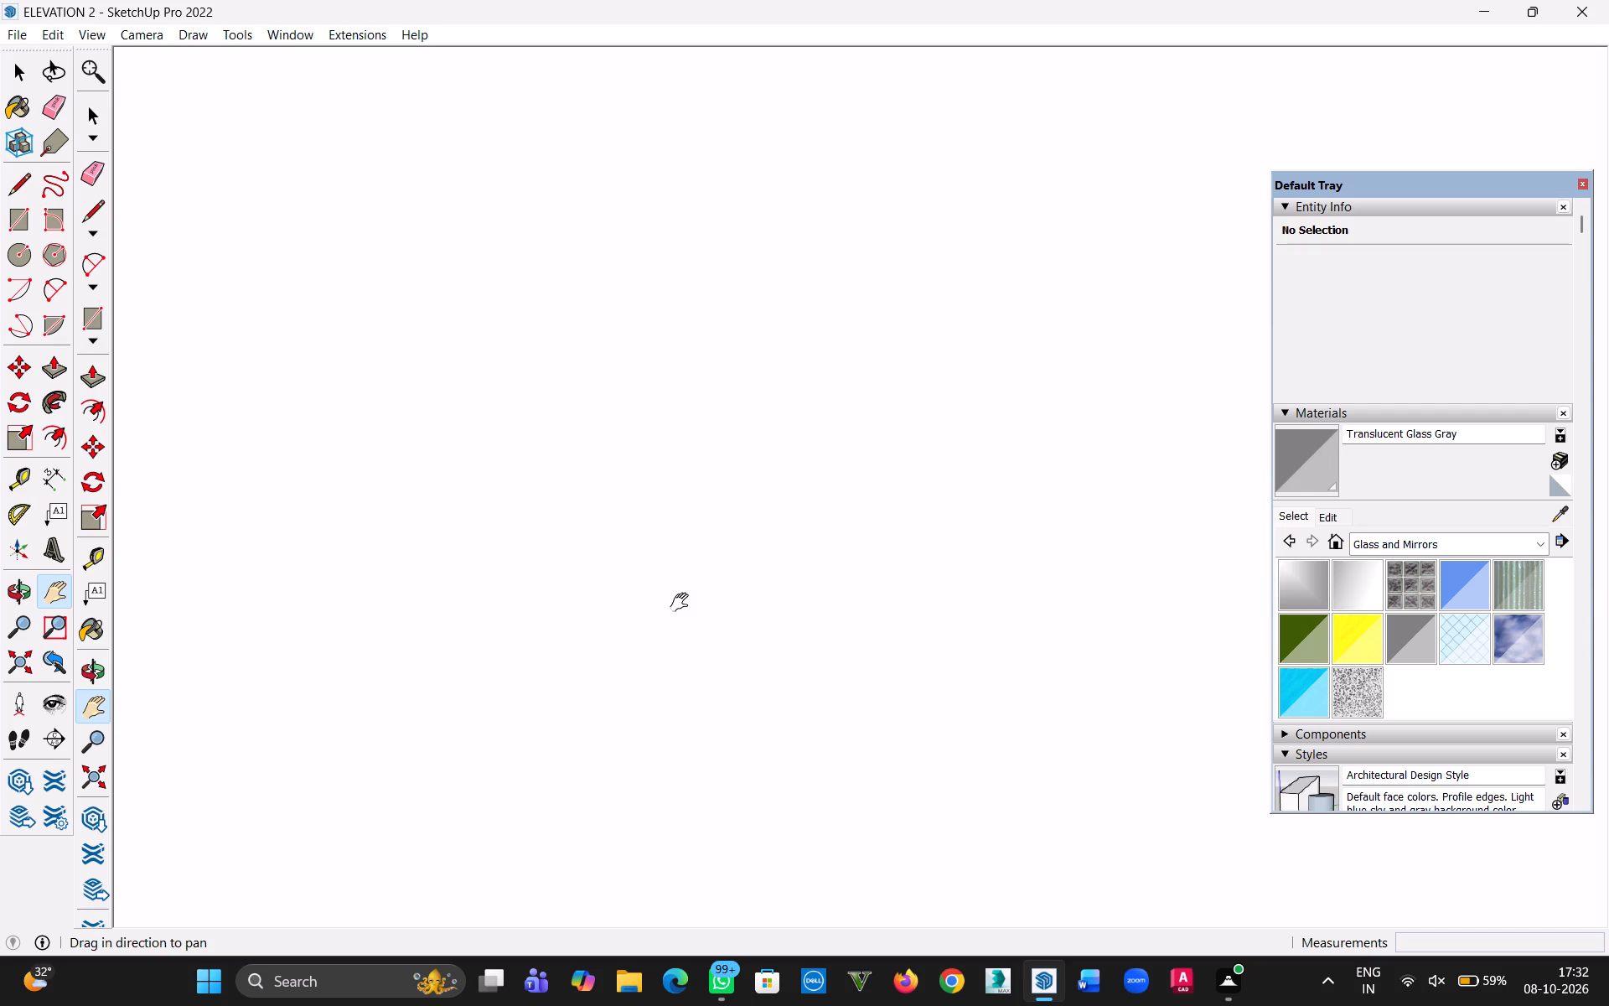
pyautogui.click(21, 667)
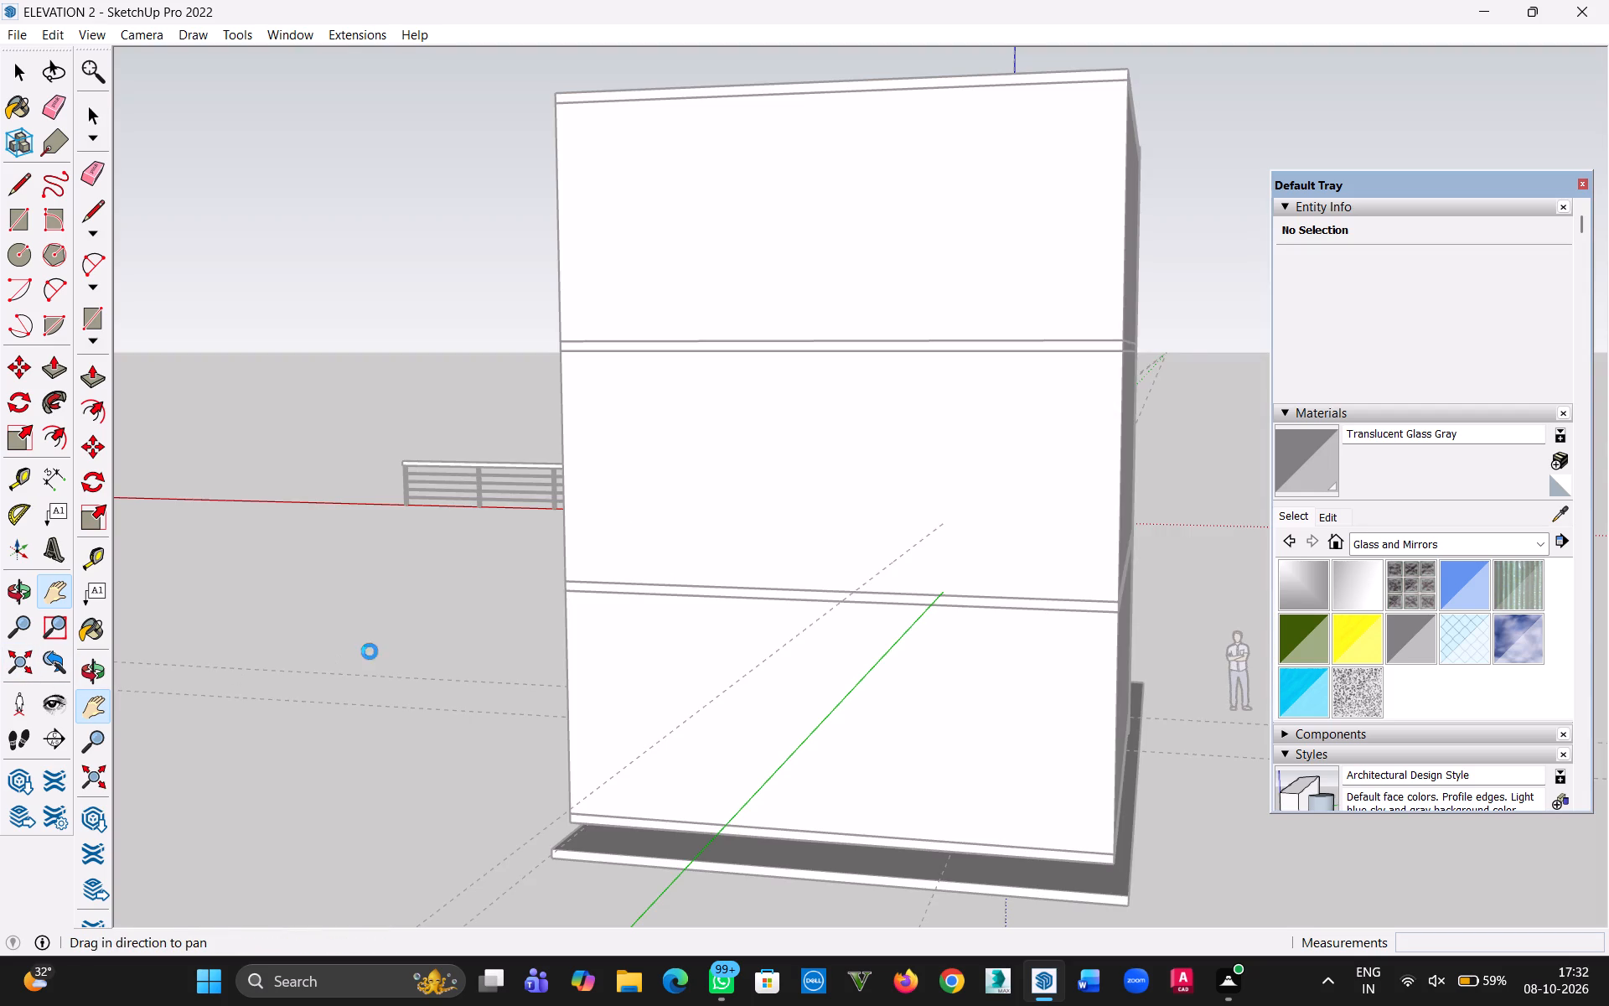
# Save the model.
pyautogui.hotkey('ctrl', 's')
# Leave railing editing and hide the middle-floor balcony's side wall to expose the railing's outer end.
pyautogui.scroll(1, 525, 532)
pyautogui.moveTo(525, 532); pyautogui.dragTo(1167, 635, button='middle')
pyautogui.scroll(4, 751, 473)
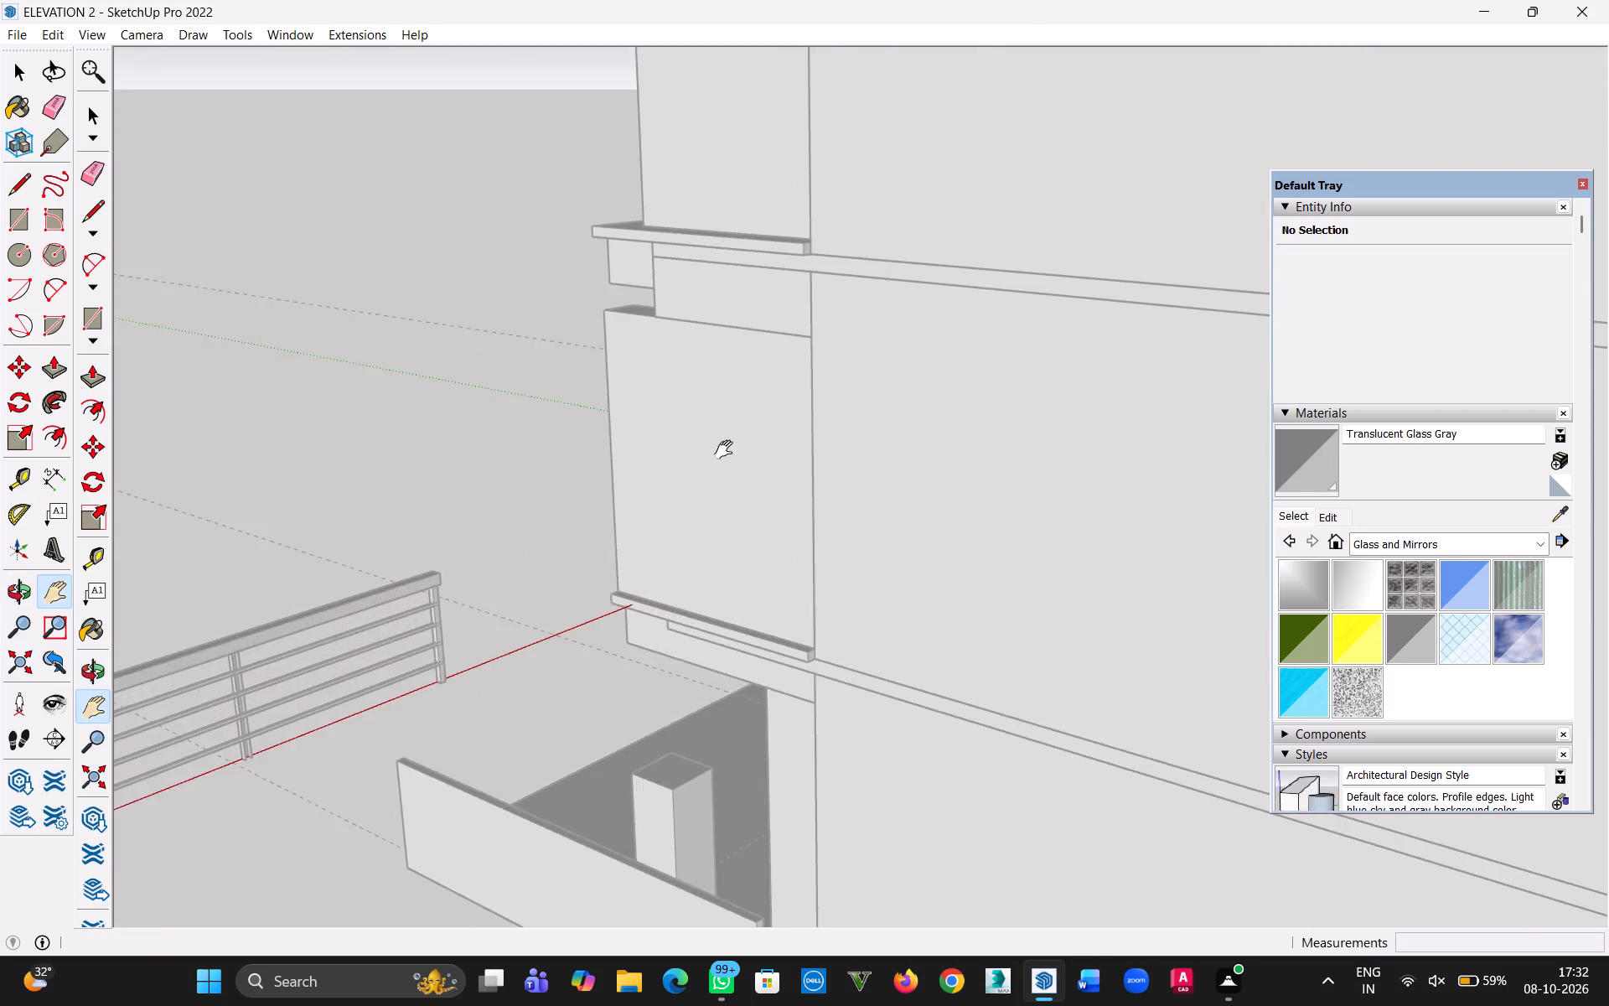
pyautogui.scroll(14, 727, 450)
pyautogui.click(23, 75)
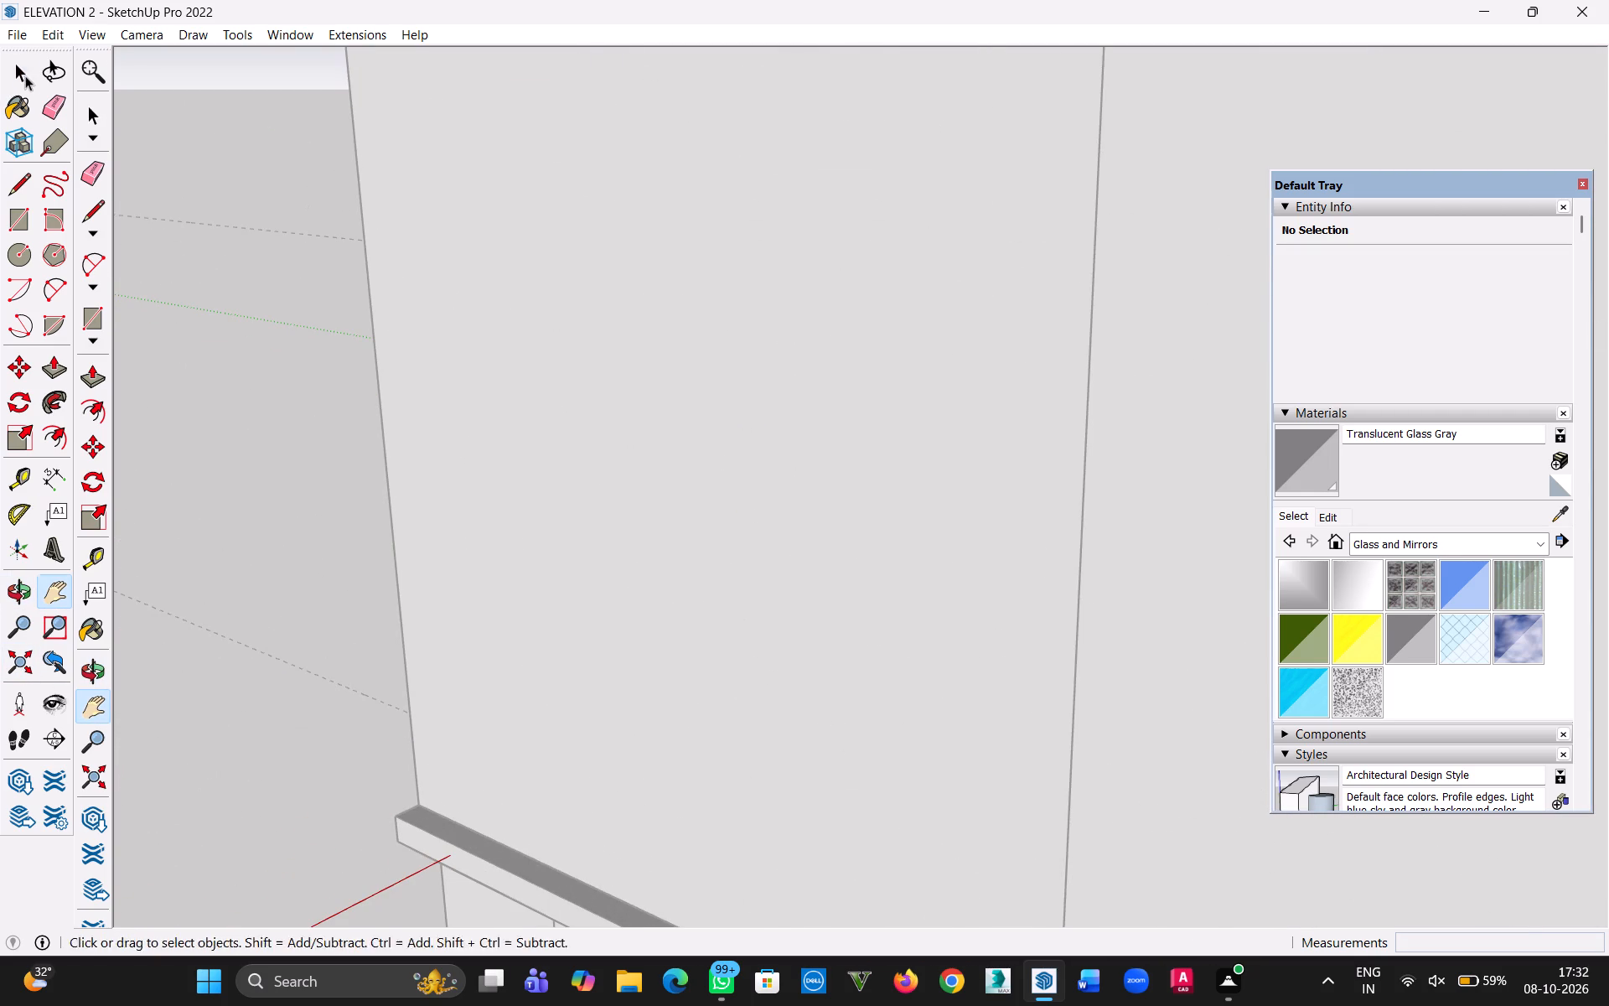
pyautogui.click(804, 306)
pyautogui.rightClick(804, 307)
pyautogui.click(892, 371)
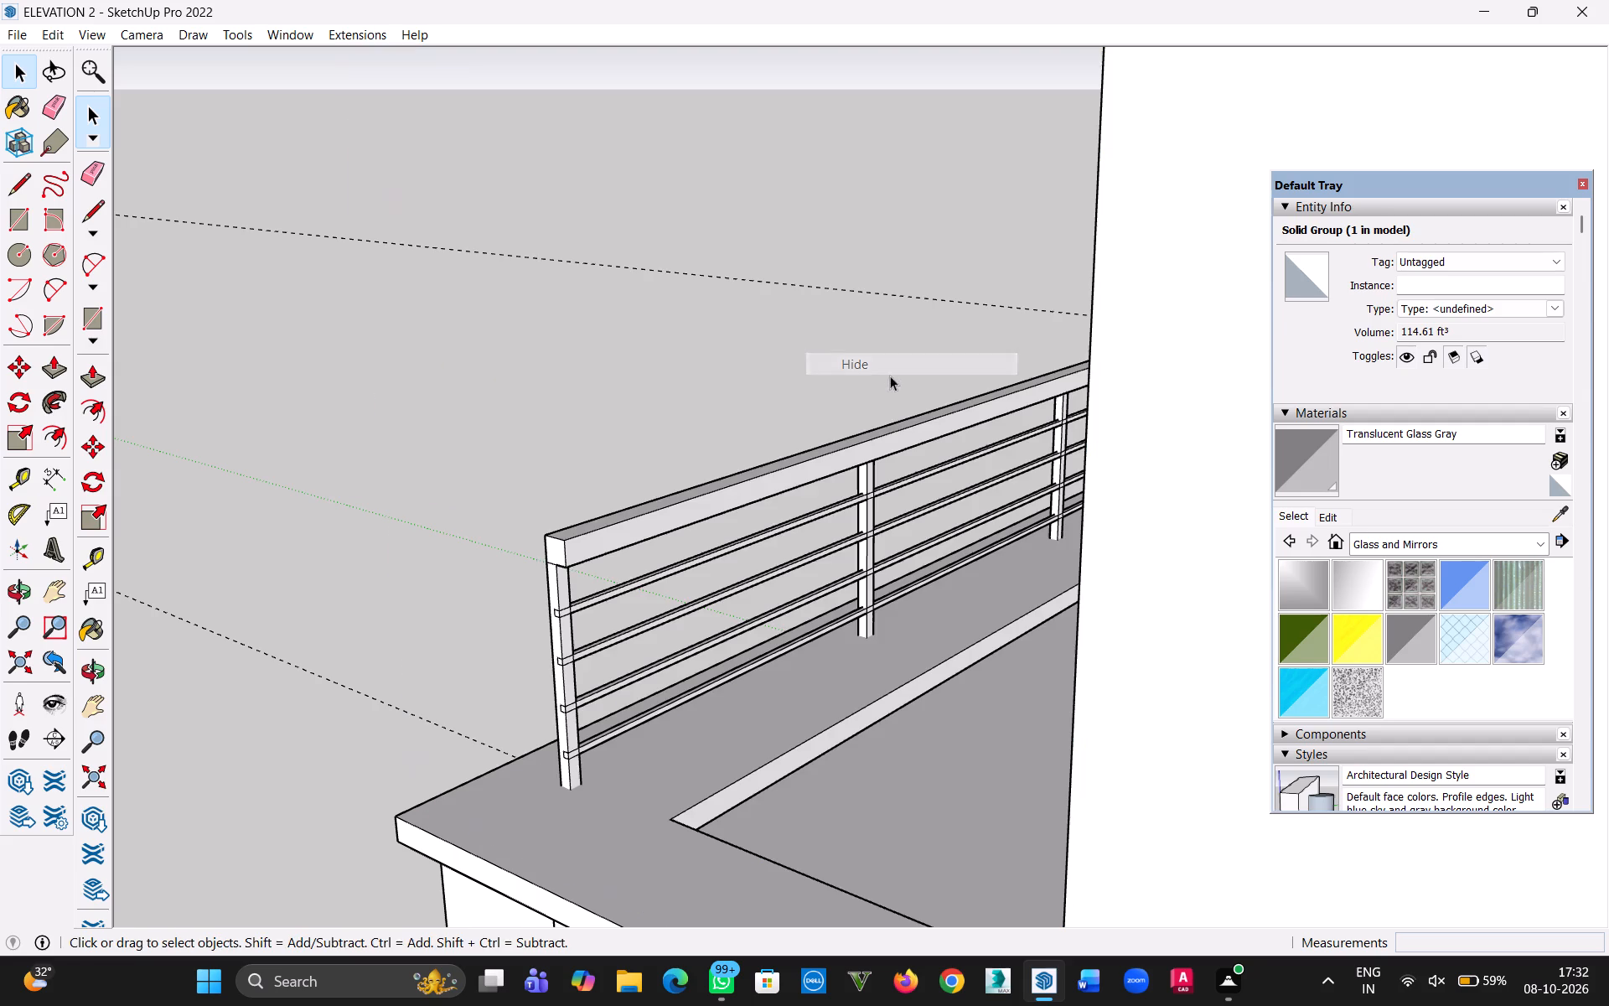
# Examine the middle-floor railing's posts along the balcony from its exposed side.
pyautogui.scroll(6, 995, 522)
pyautogui.scroll(-3, 1037, 526)
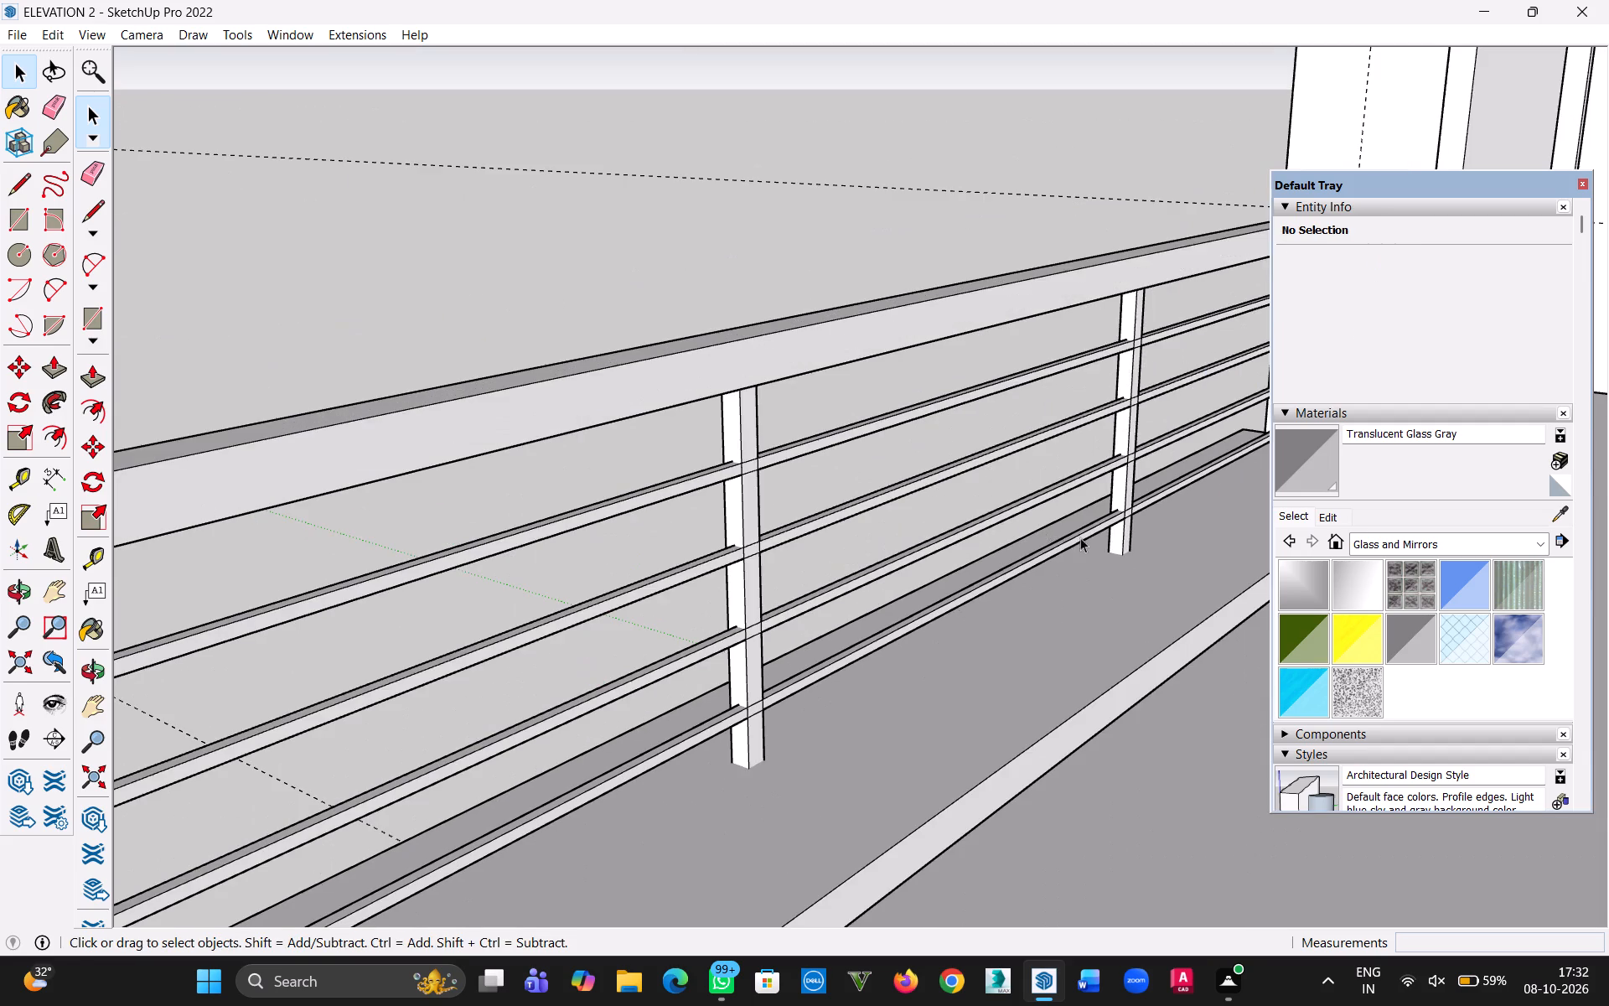
pyautogui.moveTo(1099, 540); pyautogui.dragTo(1089, 569, button='middle')
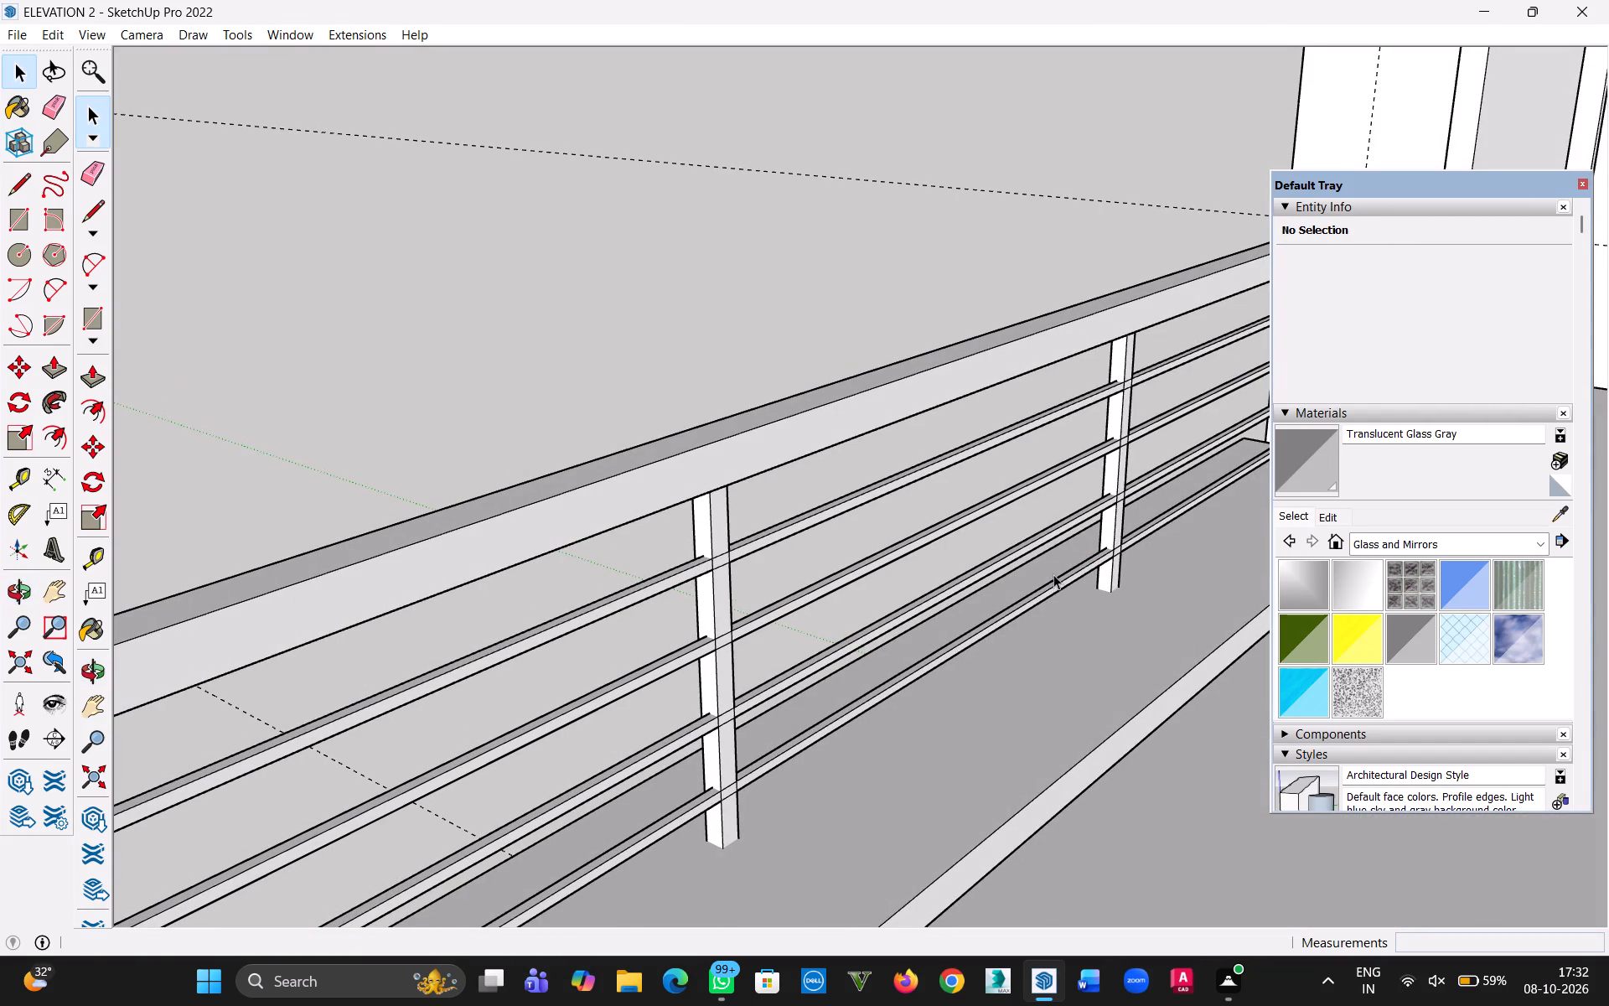
pyautogui.moveTo(1053, 574); pyautogui.dragTo(837, 581)
pyautogui.press('h')
pyautogui.moveTo(957, 579); pyautogui.dragTo(828, 620)
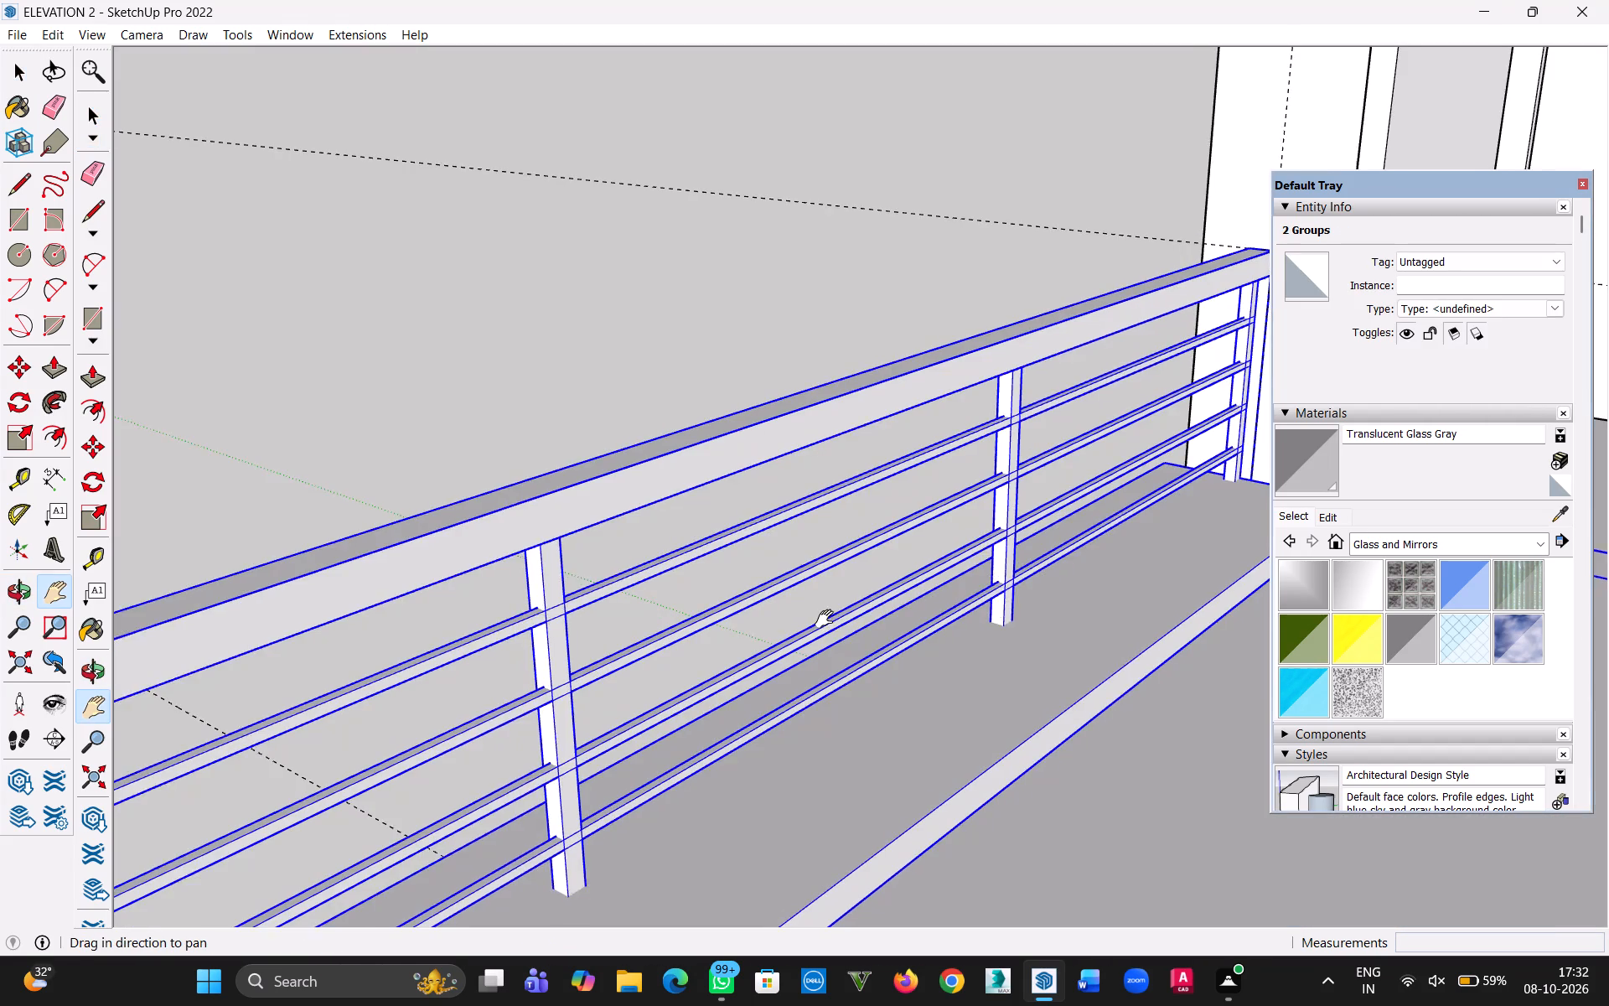
pyautogui.moveTo(828, 620); pyautogui.dragTo(801, 616)
pyautogui.click(641, 307)
pyautogui.doubleClick(592, 345)
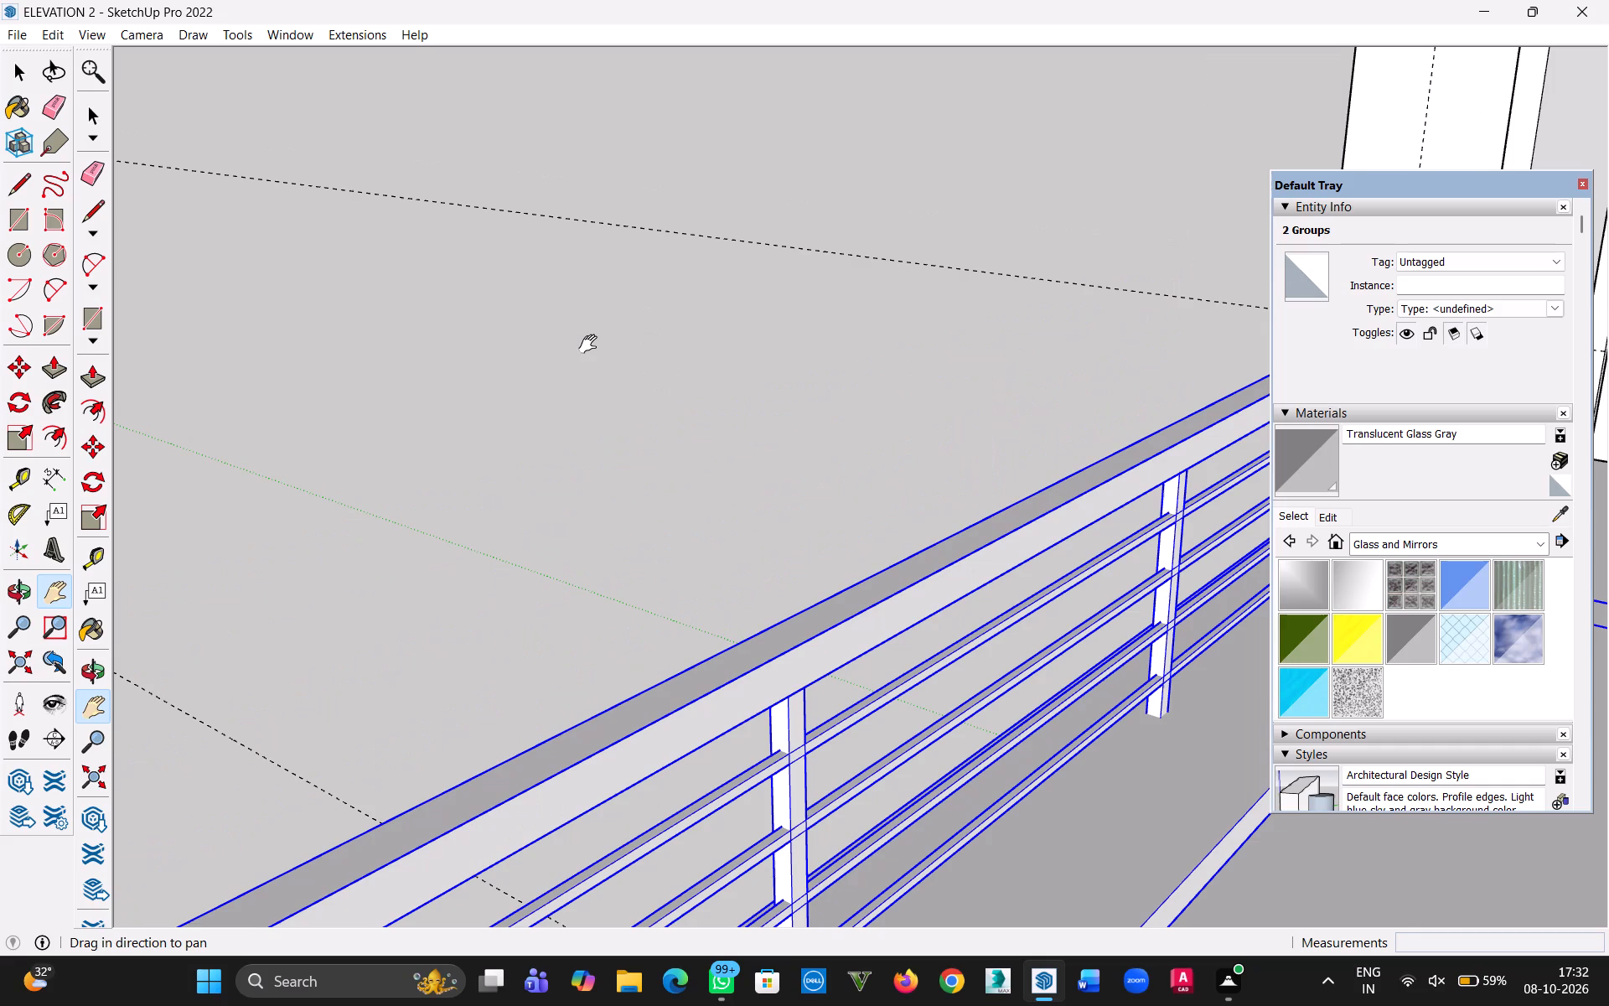
pyautogui.click(13, 77)
pyautogui.click(589, 303)
pyautogui.scroll(-6, 655, 438)
pyautogui.scroll(1, 666, 447)
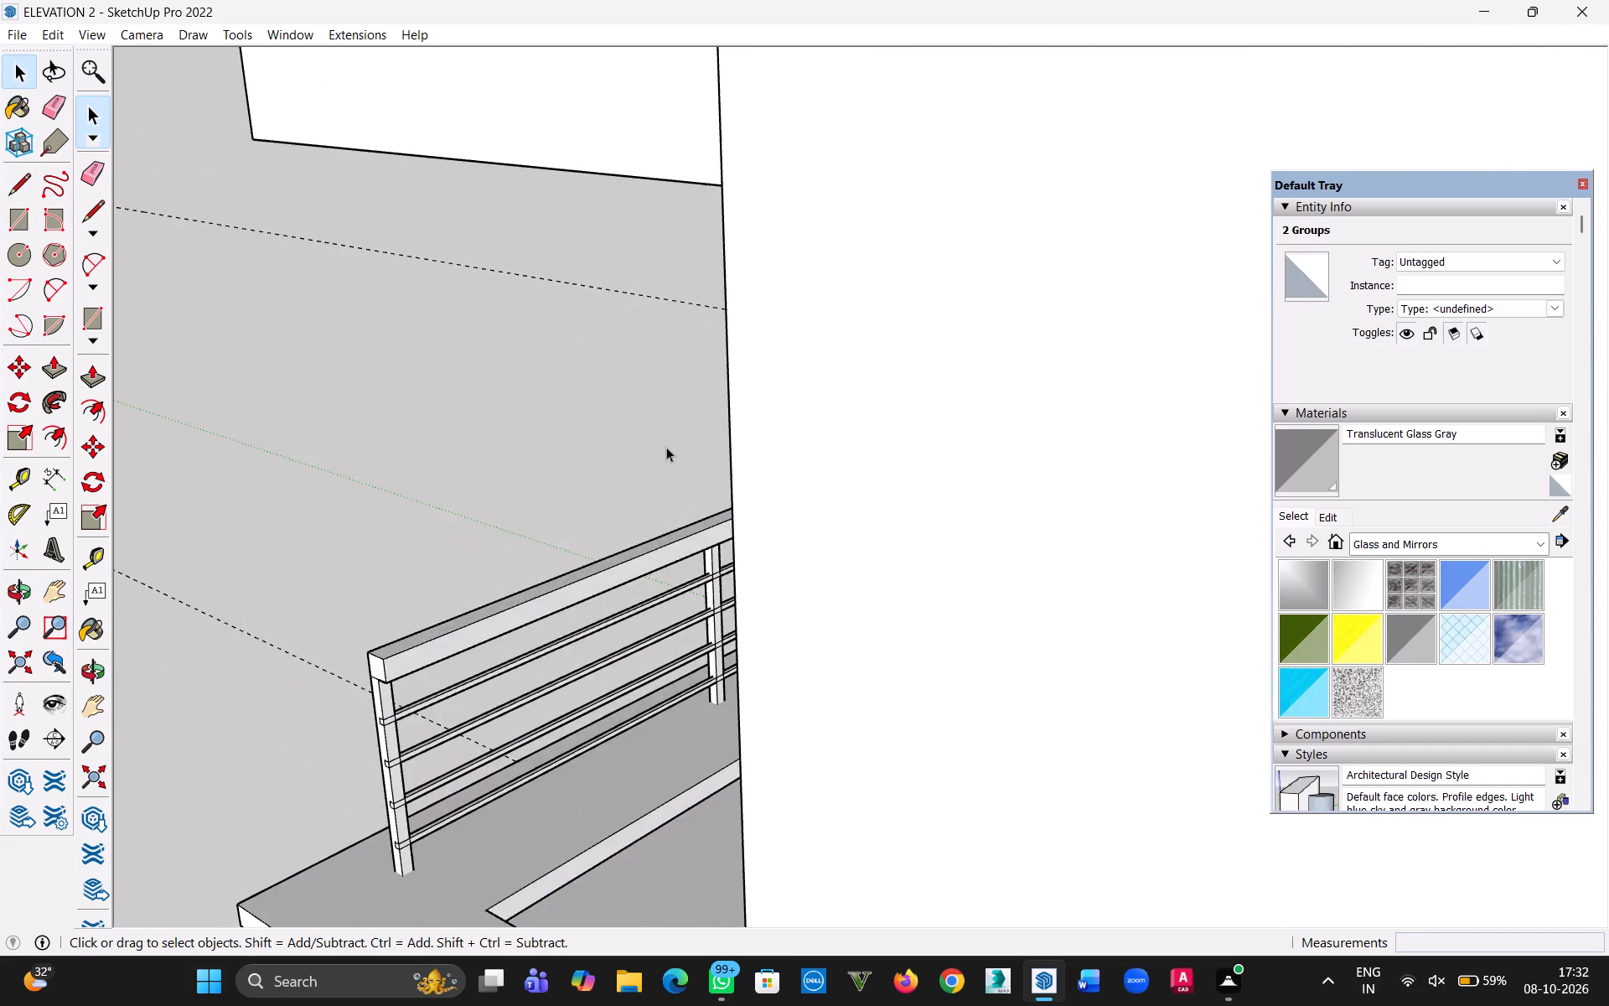
# Hide the top-floor balcony's side wall to expose that railing's end post.
pyautogui.scroll(-4, 666, 448)
pyautogui.moveTo(605, 517); pyautogui.dragTo(1030, 401, button='middle')
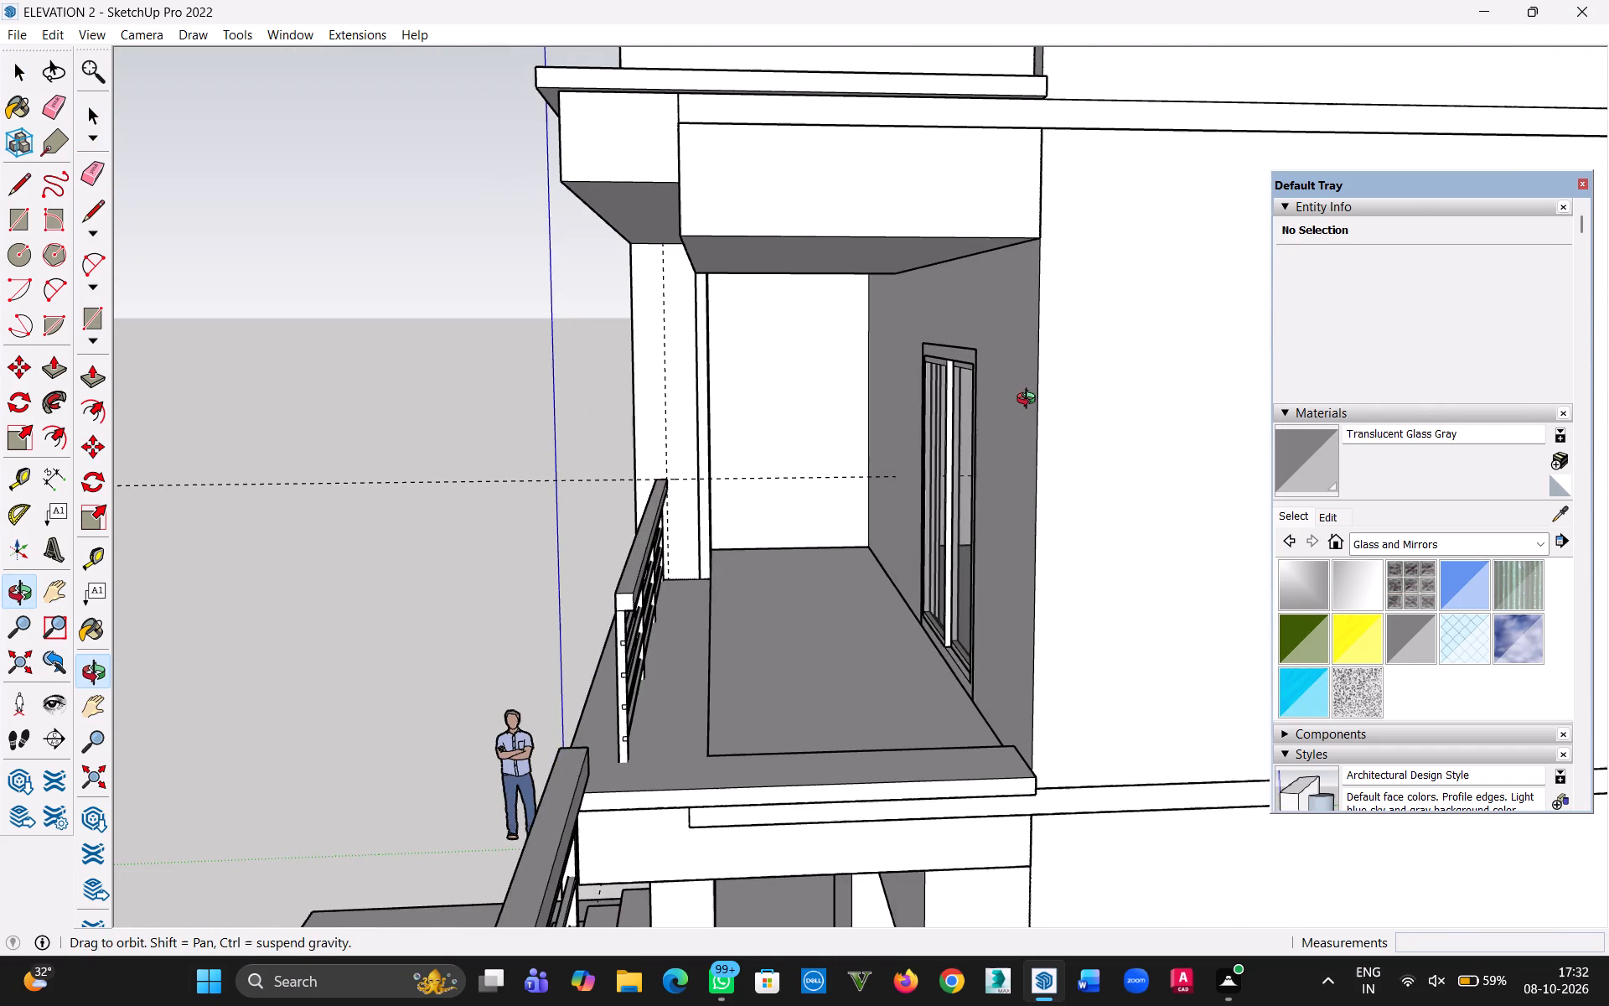
pyautogui.moveTo(1030, 401); pyautogui.dragTo(1162, 644, button='middle')
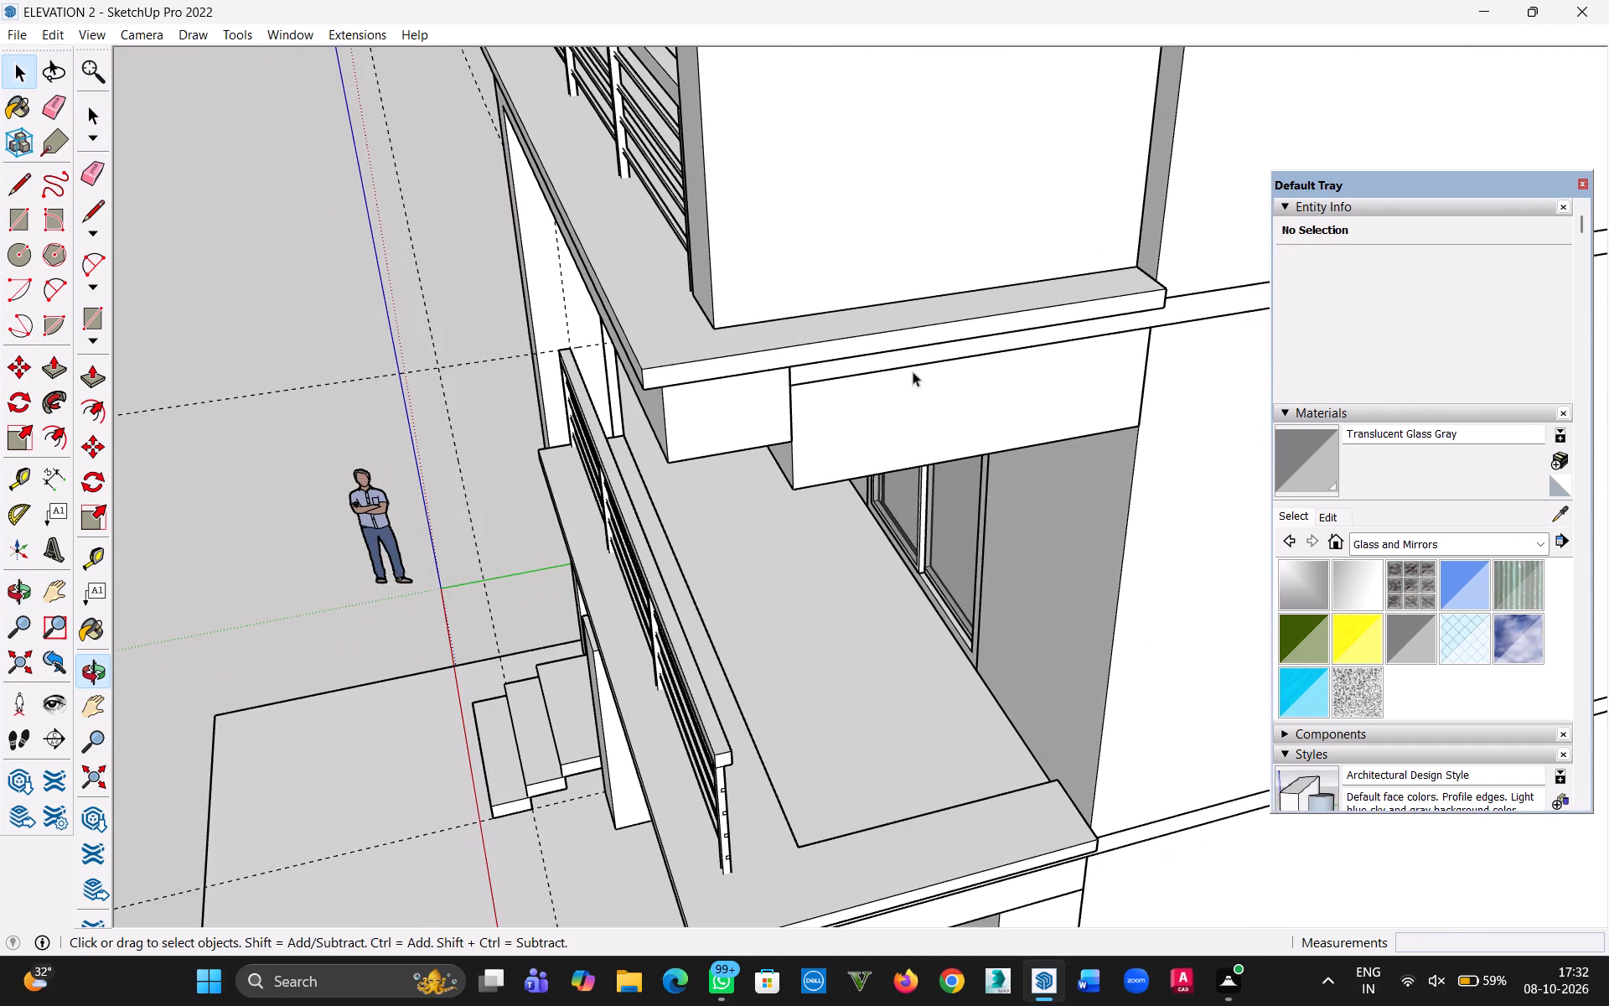
pyautogui.click(885, 231)
pyautogui.rightClick(886, 230)
pyautogui.click(947, 292)
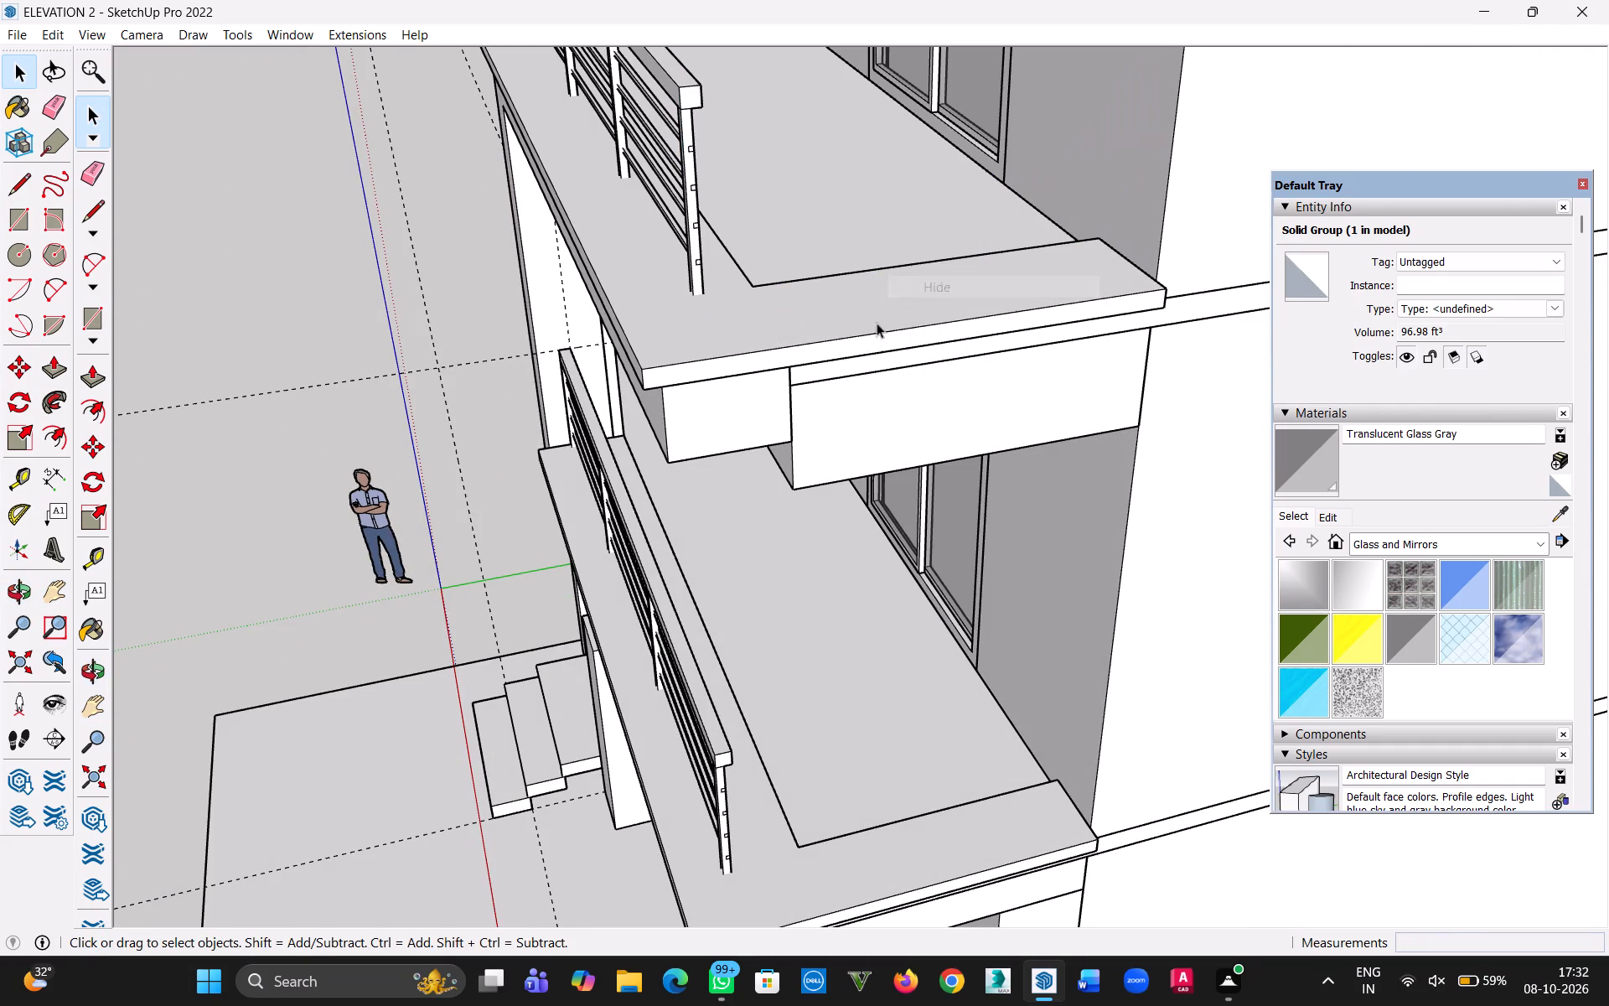
# Open the top-floor railing, close its exposed hollow end post by repeating Push/Pull on the recessed inner face, and leave editing.
pyautogui.moveTo(844, 244); pyautogui.dragTo(568, 286, button='middle')
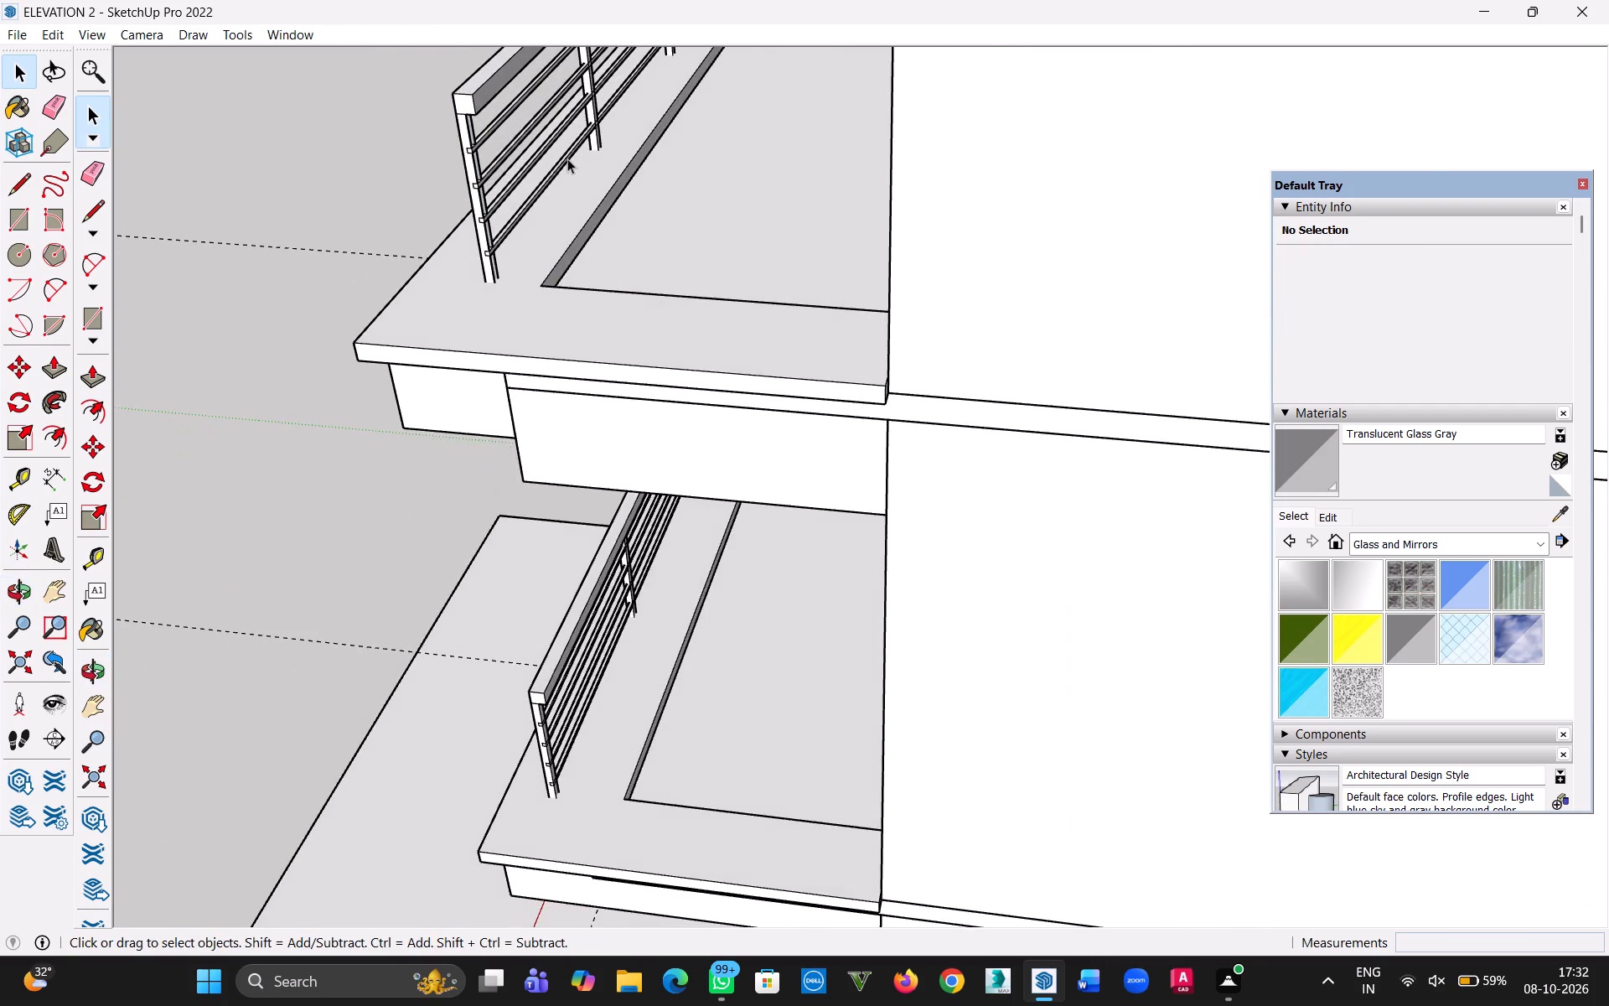
pyautogui.scroll(6, 572, 157)
pyautogui.moveTo(665, 292); pyautogui.dragTo(470, 207, button='middle')
pyautogui.doubleClick(425, 237)
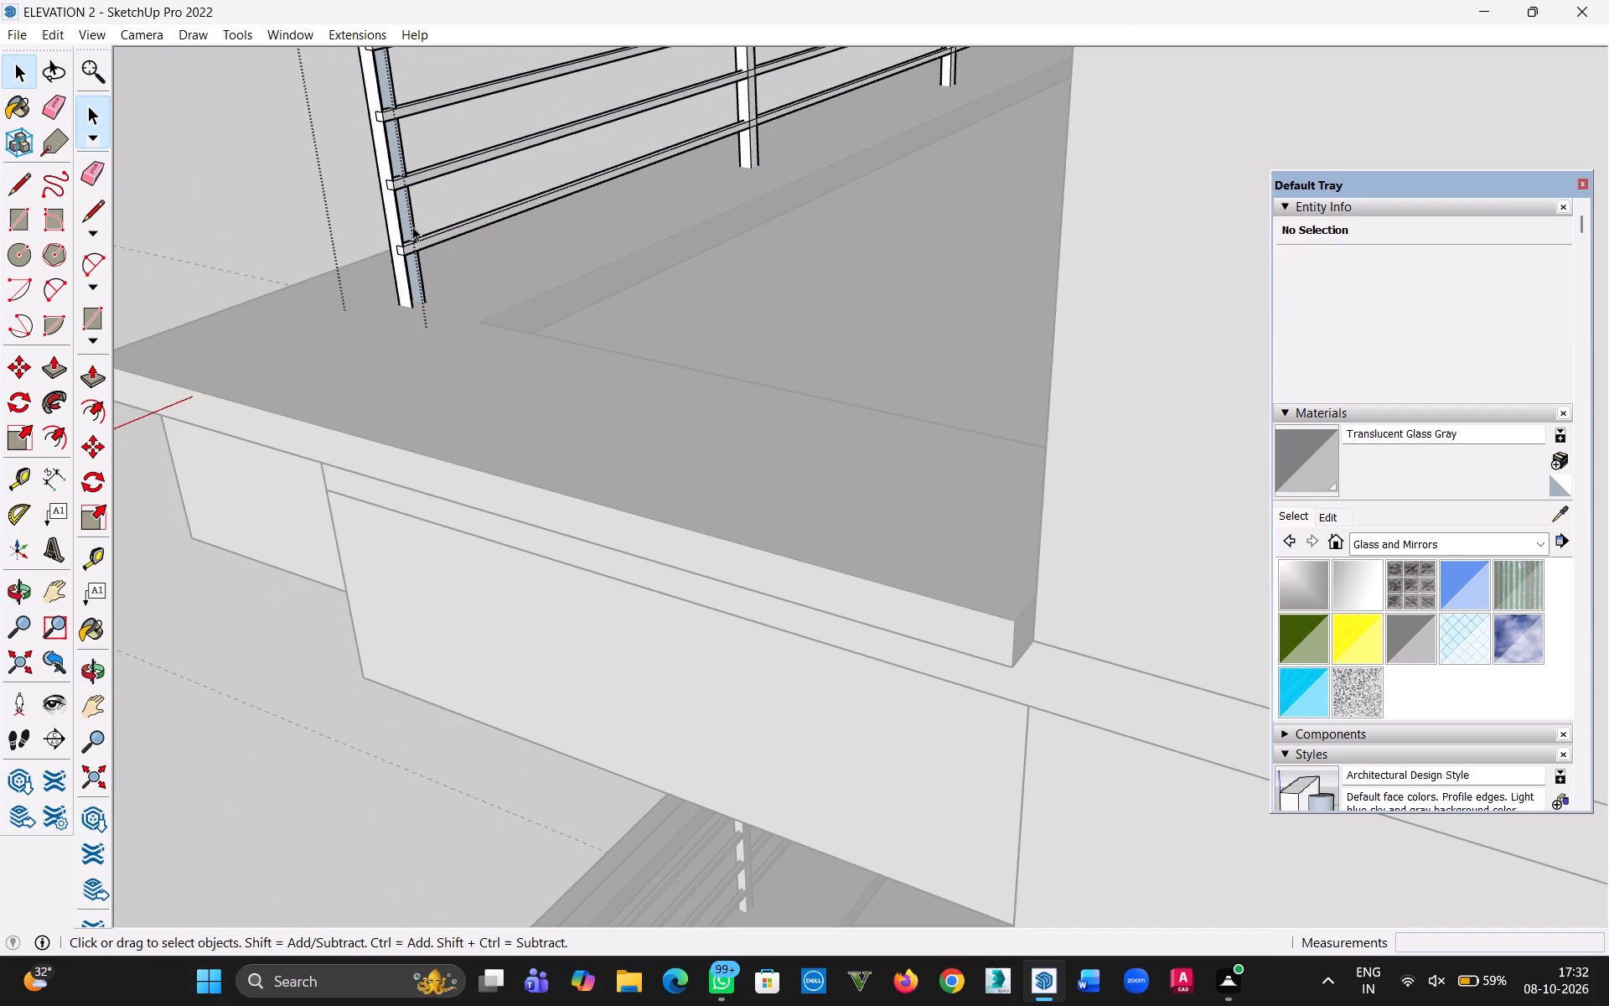
pyautogui.press('p')
pyautogui.scroll(11, 401, 213)
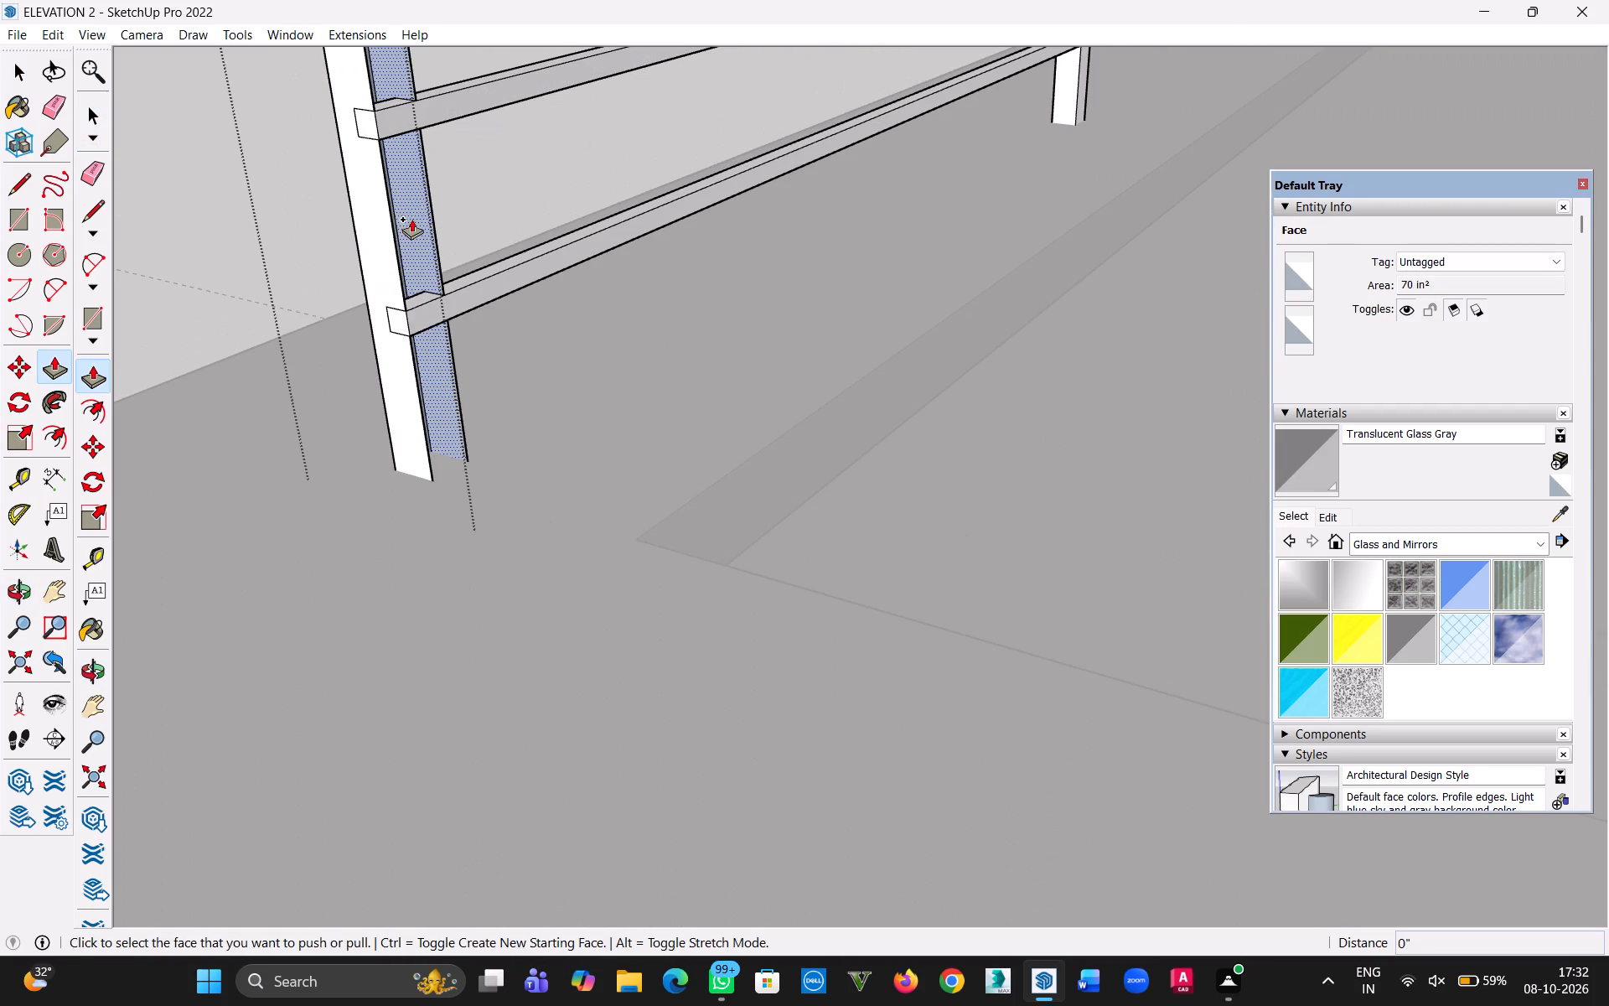
pyautogui.click(411, 220)
pyautogui.press('Escape')
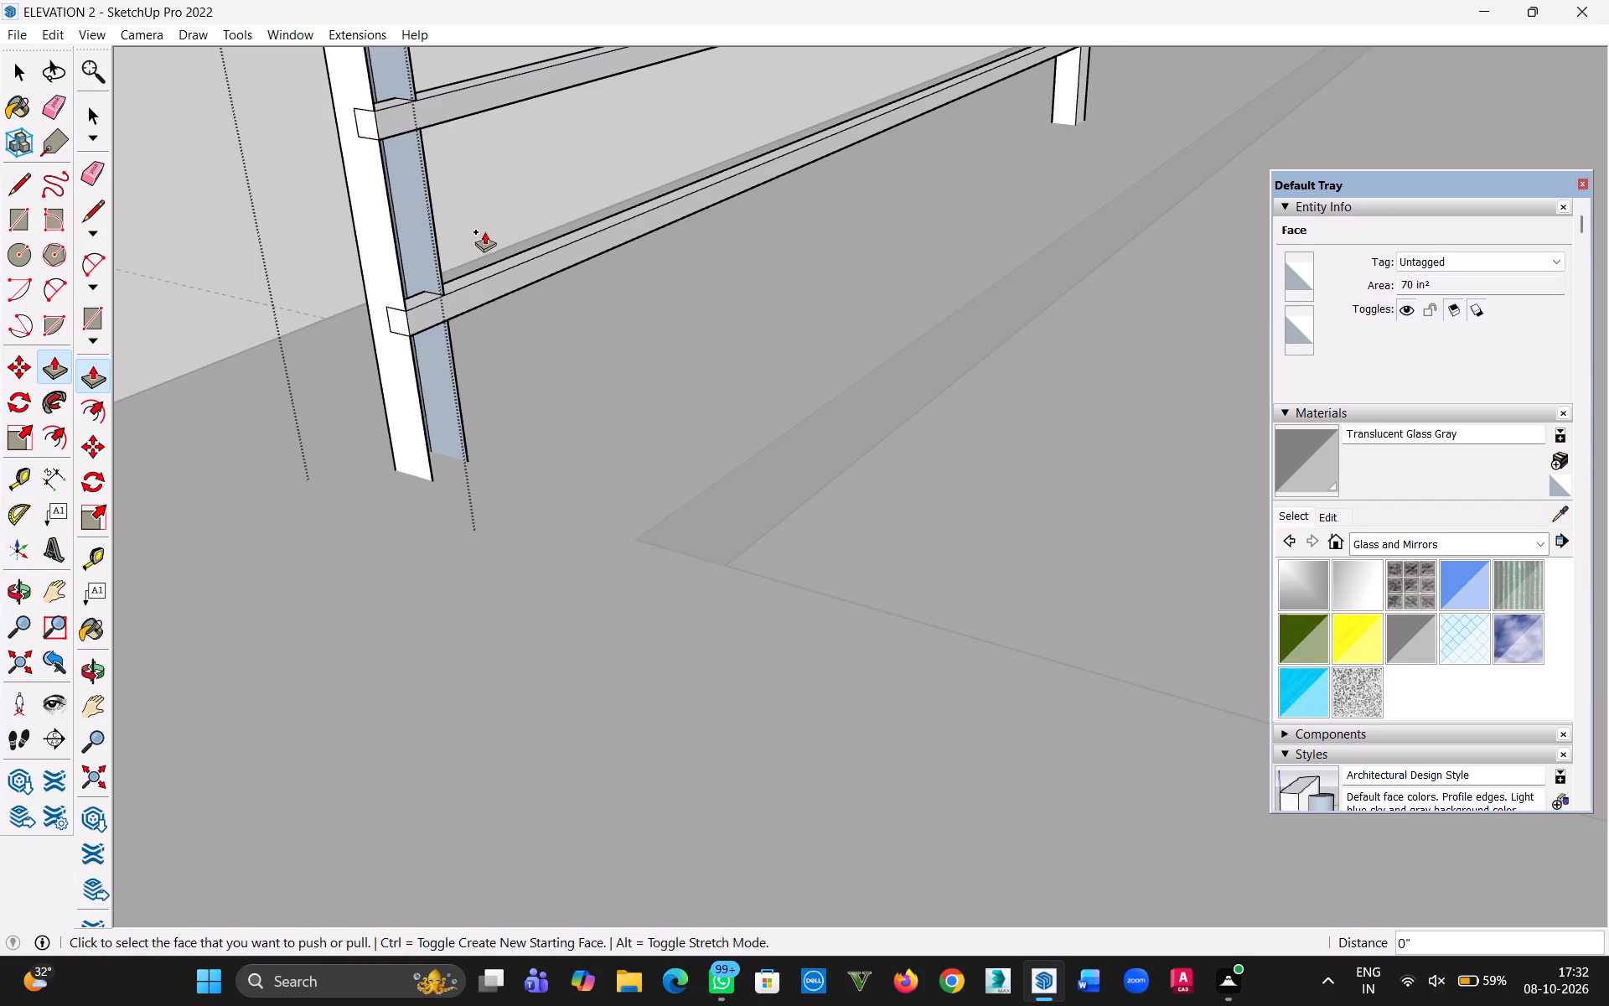
pyautogui.moveTo(484, 232); pyautogui.dragTo(355, 268, button='middle')
pyautogui.scroll(5, 505, 231)
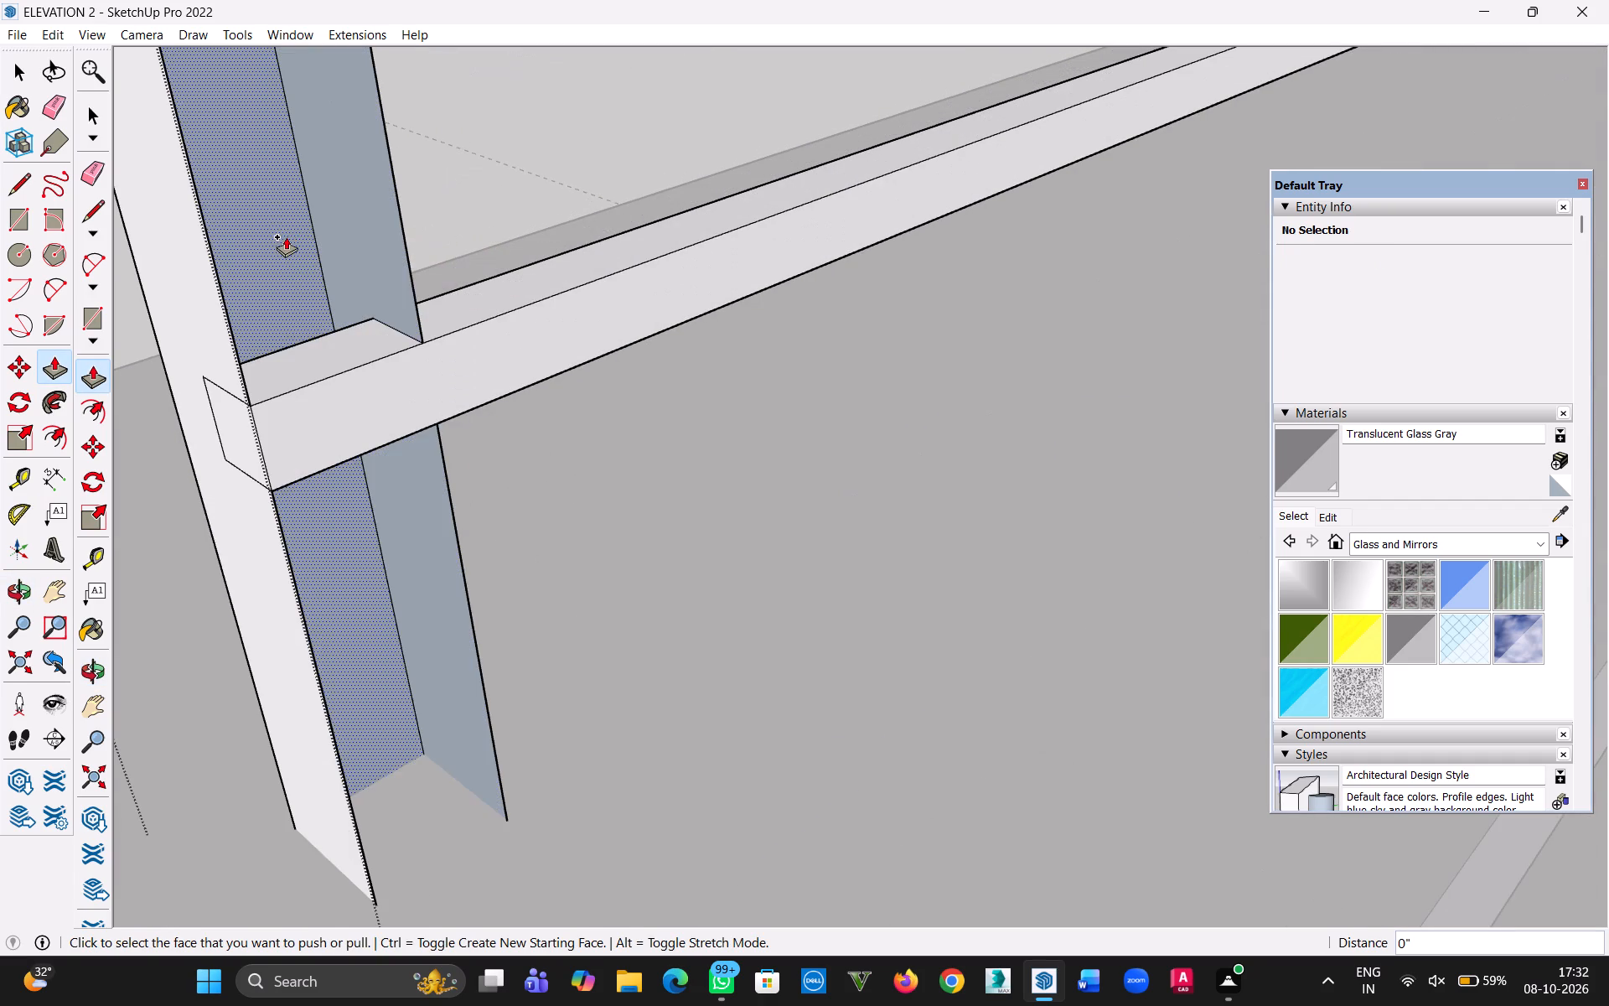
pyautogui.doubleClick(286, 237)
pyautogui.scroll(-20, 386, 335)
pyautogui.scroll(-8, 386, 335)
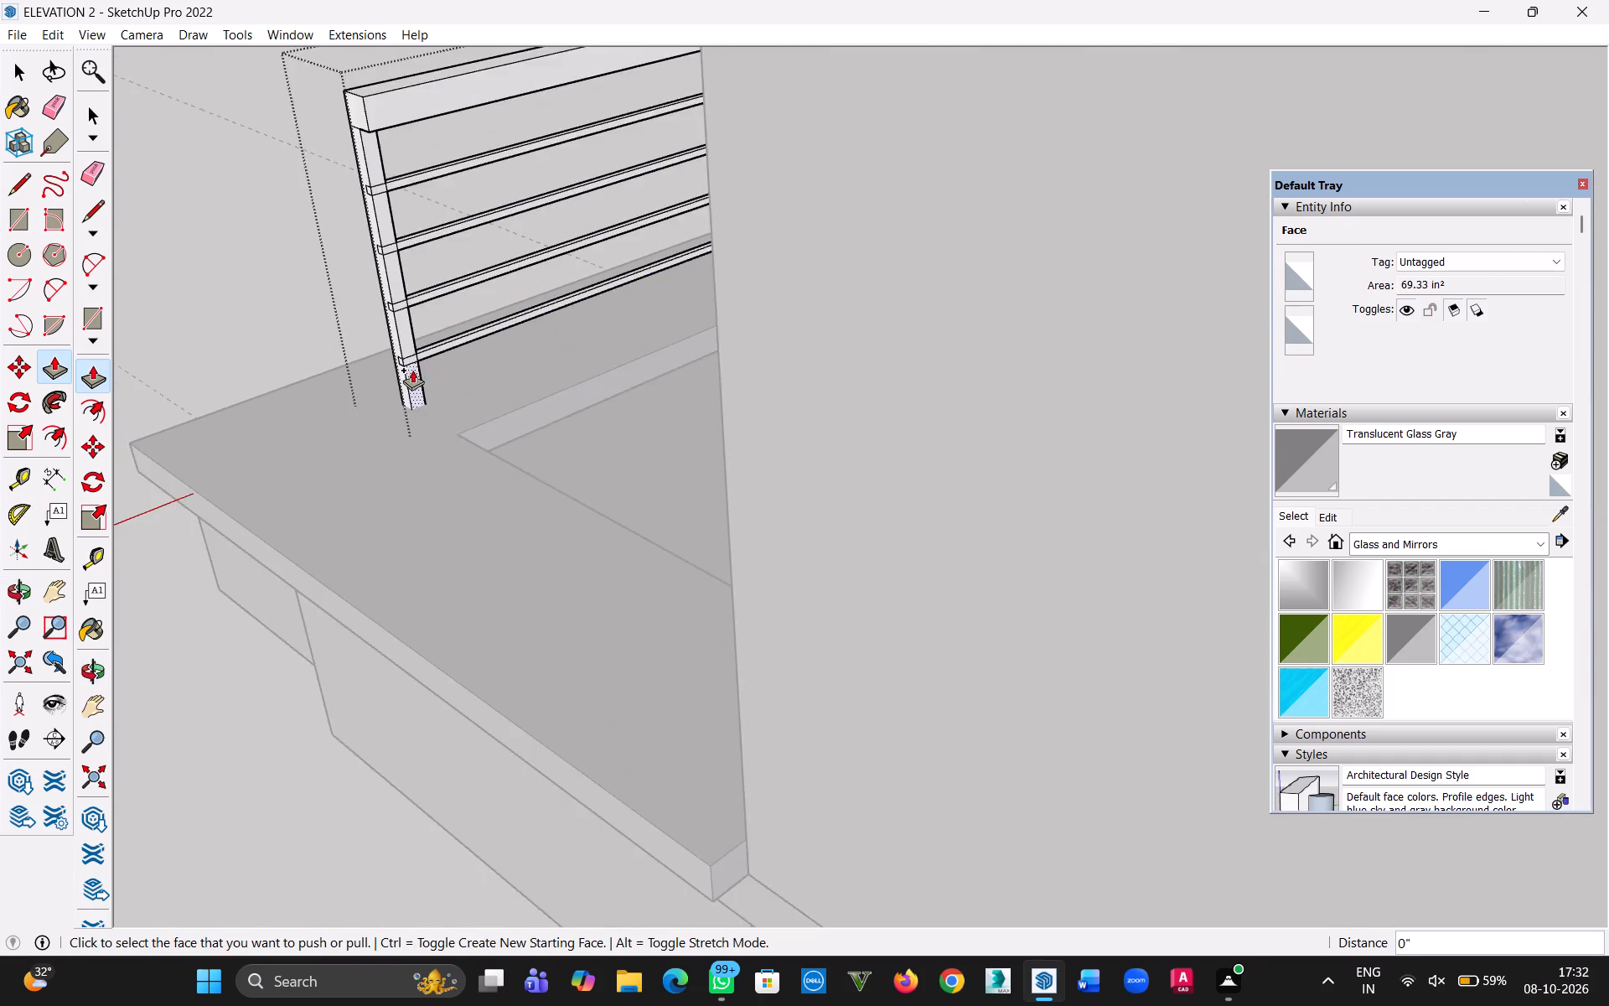
pyautogui.scroll(-5, 412, 370)
pyautogui.click(24, 75)
pyautogui.click(215, 211)
# Unhide all hidden objects to restore the side walls of the top- and middle-floor balconies.
pyautogui.scroll(-1, 224, 356)
pyautogui.moveTo(229, 360); pyautogui.dragTo(1011, 261, button='middle')
pyautogui.scroll(-11, 700, 485)
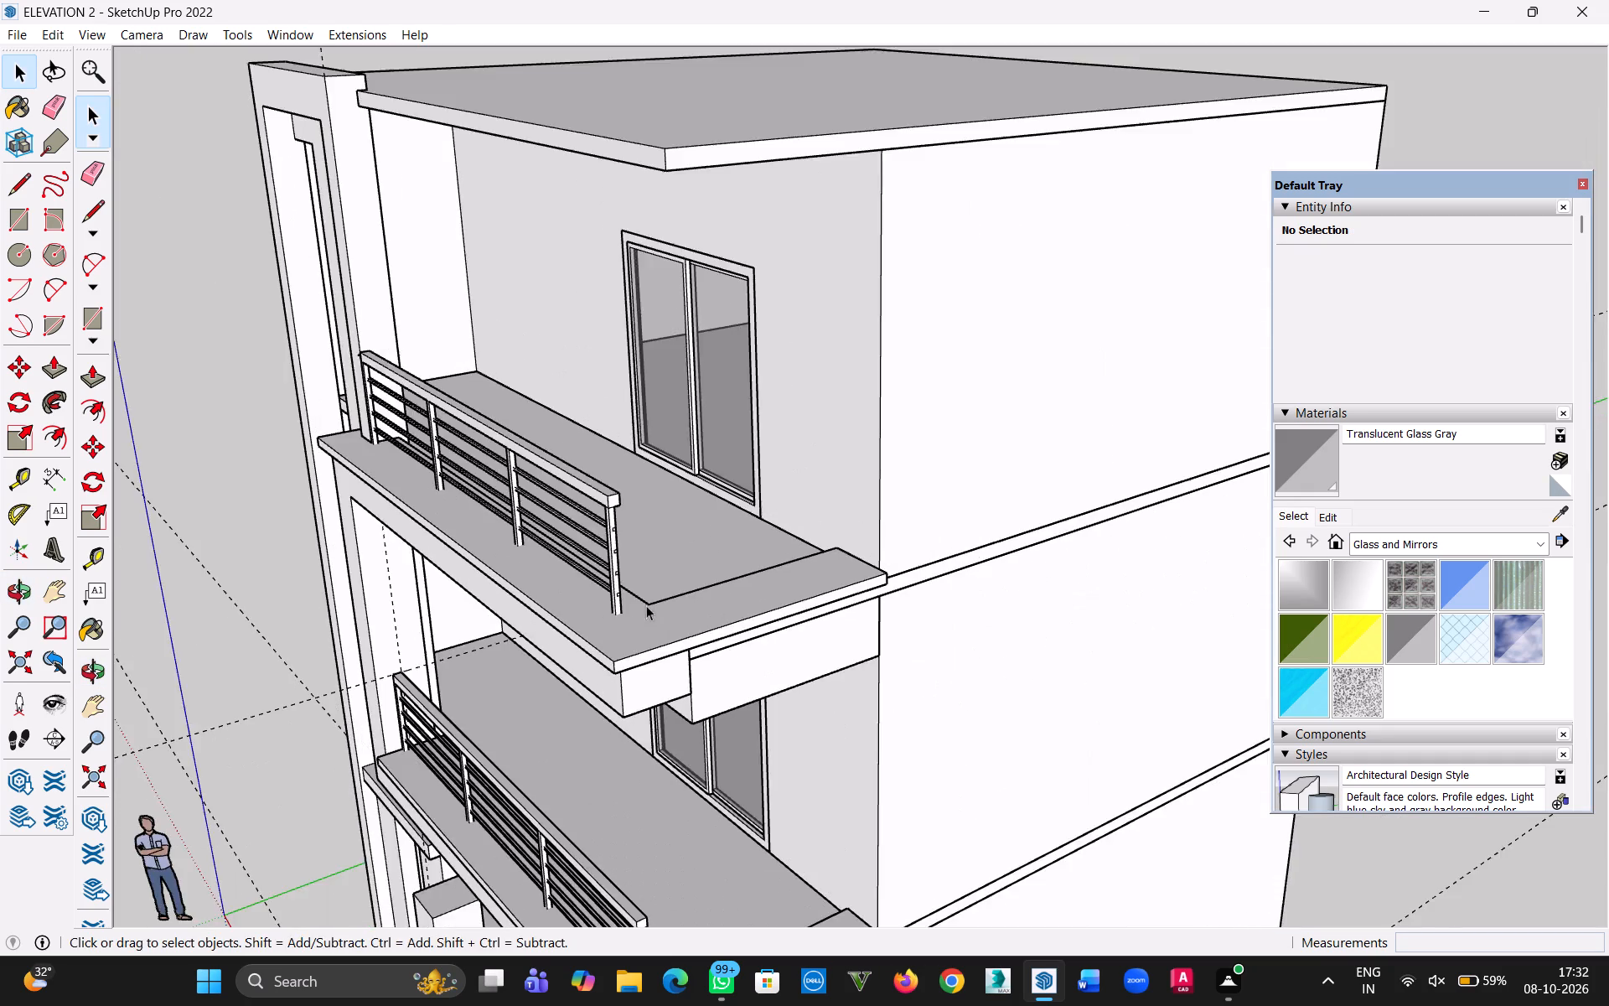
pyautogui.moveTo(646, 604); pyautogui.dragTo(861, 462, button='middle')
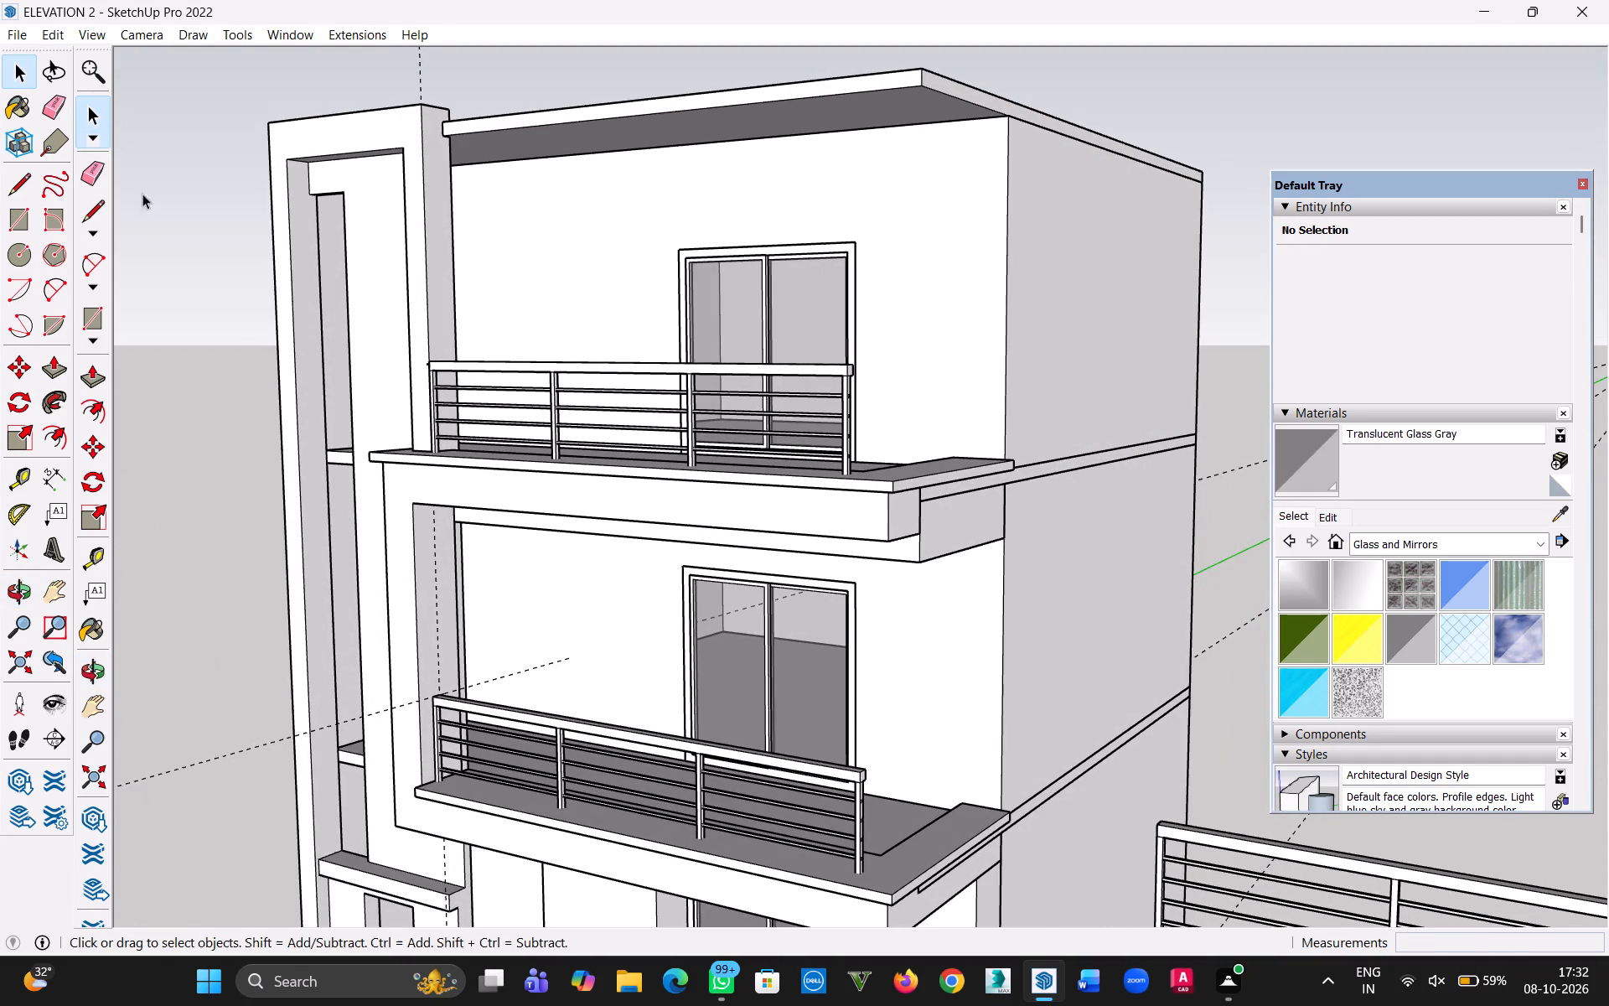
pyautogui.click(161, 205)
pyautogui.click(67, 39)
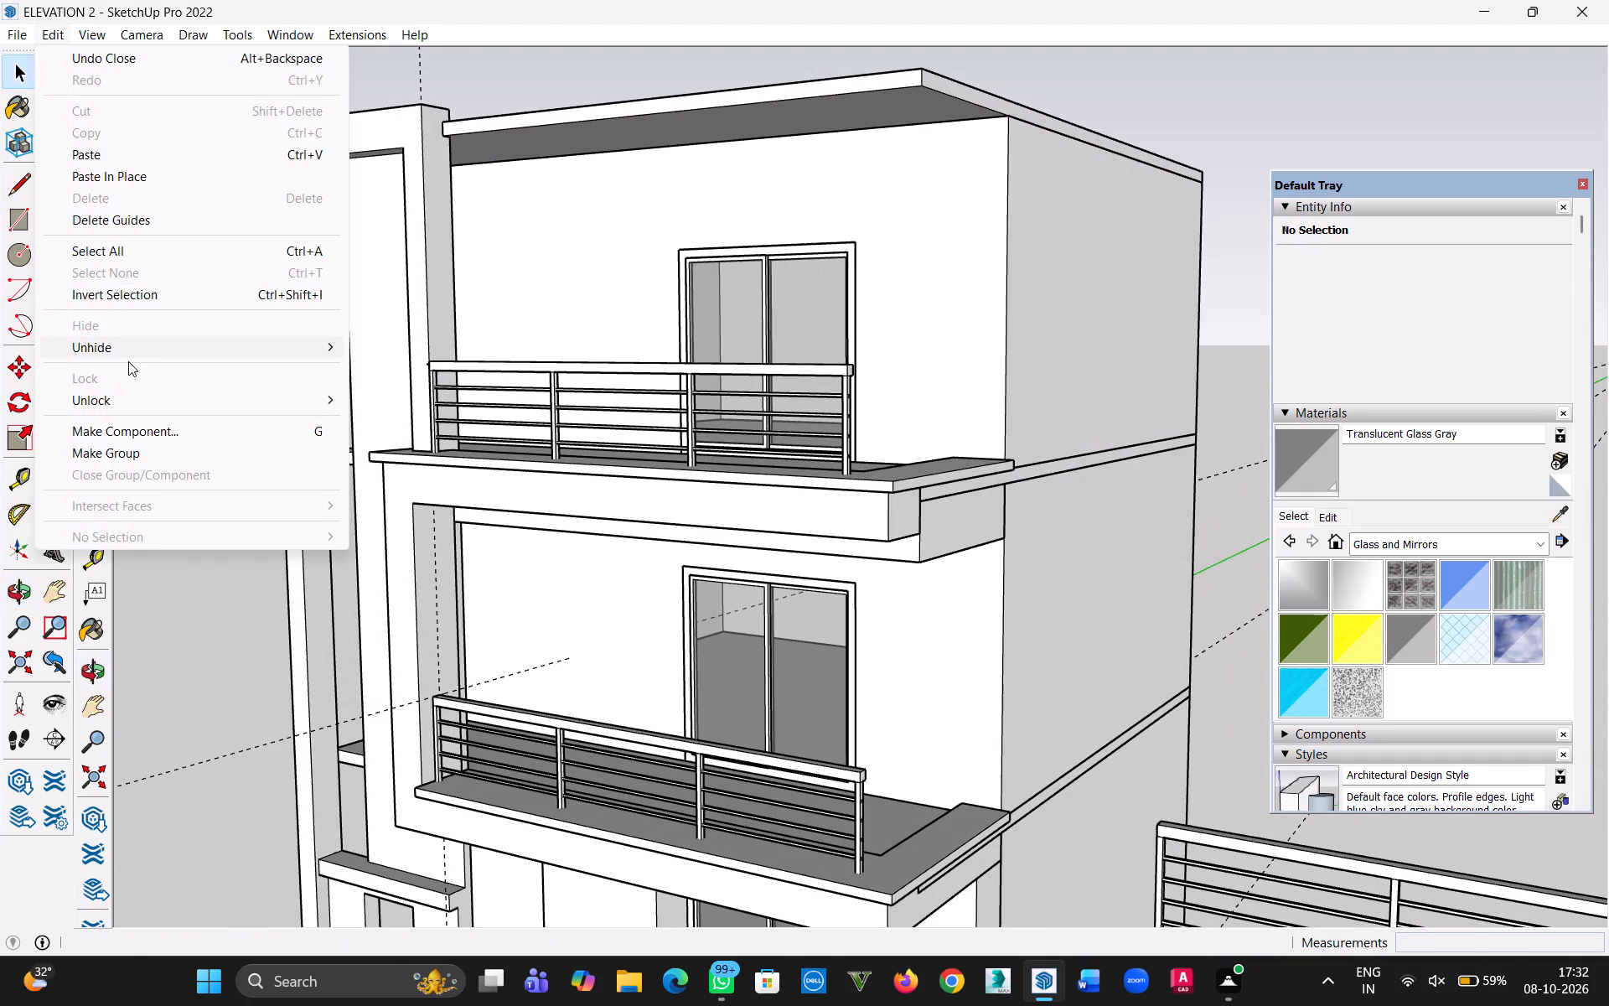
pyautogui.click(417, 394)
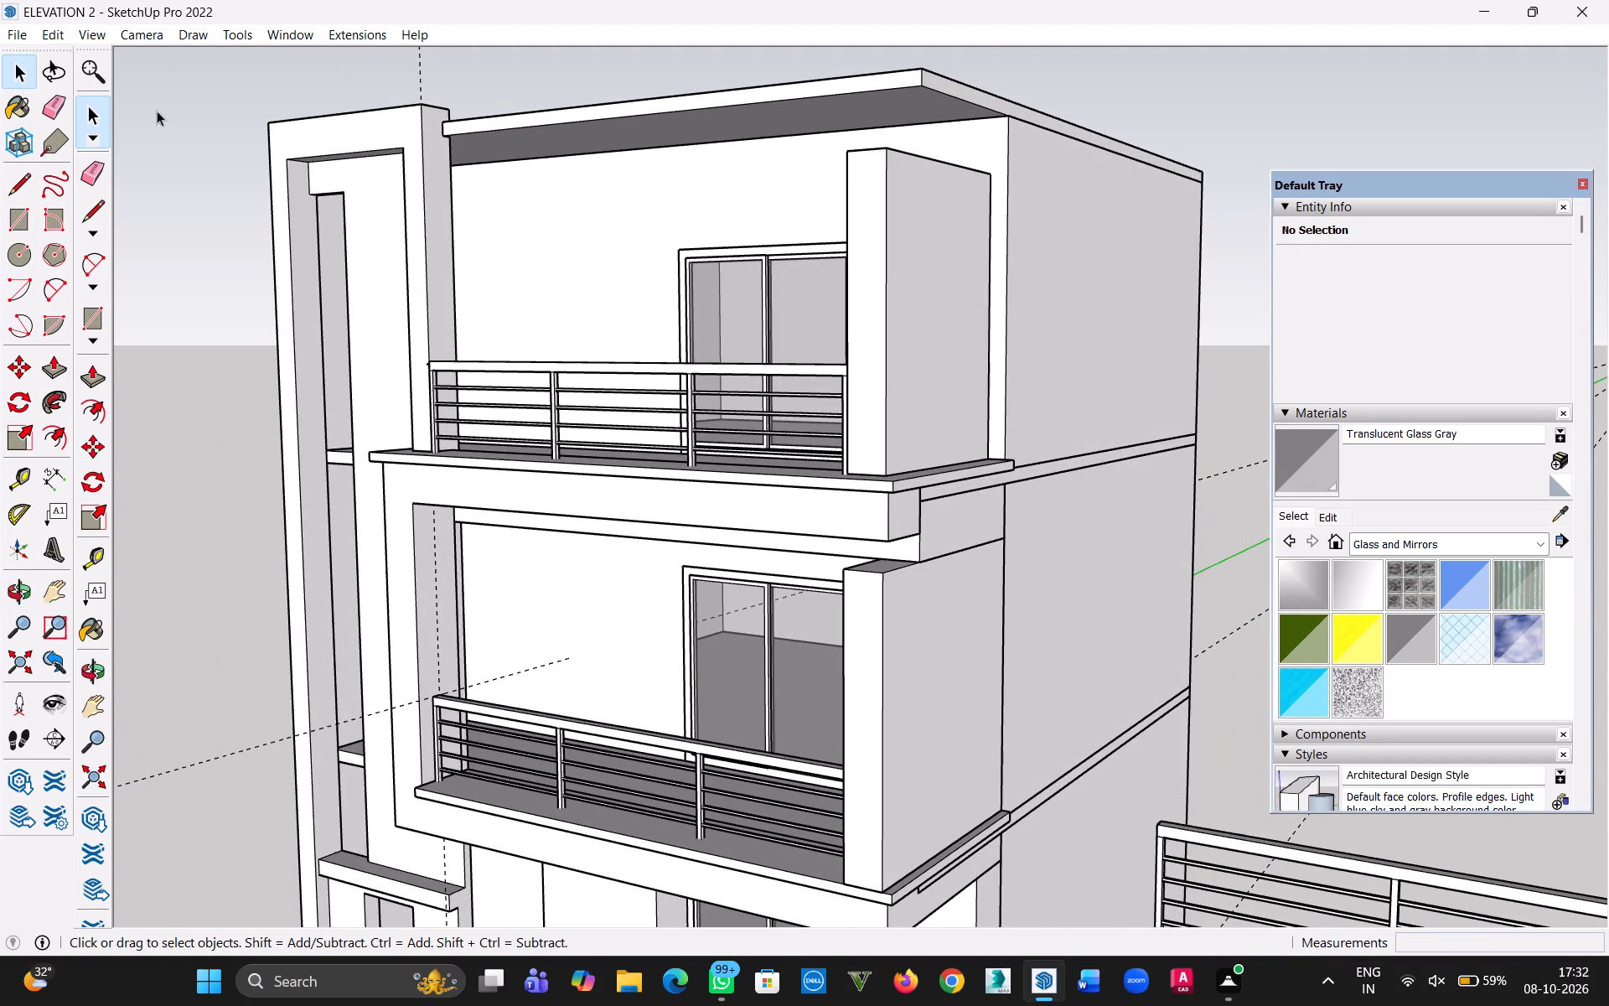
# Delete the spare railing standing on its own beside the house.
pyautogui.scroll(-3, 696, 590)
pyautogui.press('h')
pyautogui.moveTo(861, 725); pyautogui.dragTo(853, 720)
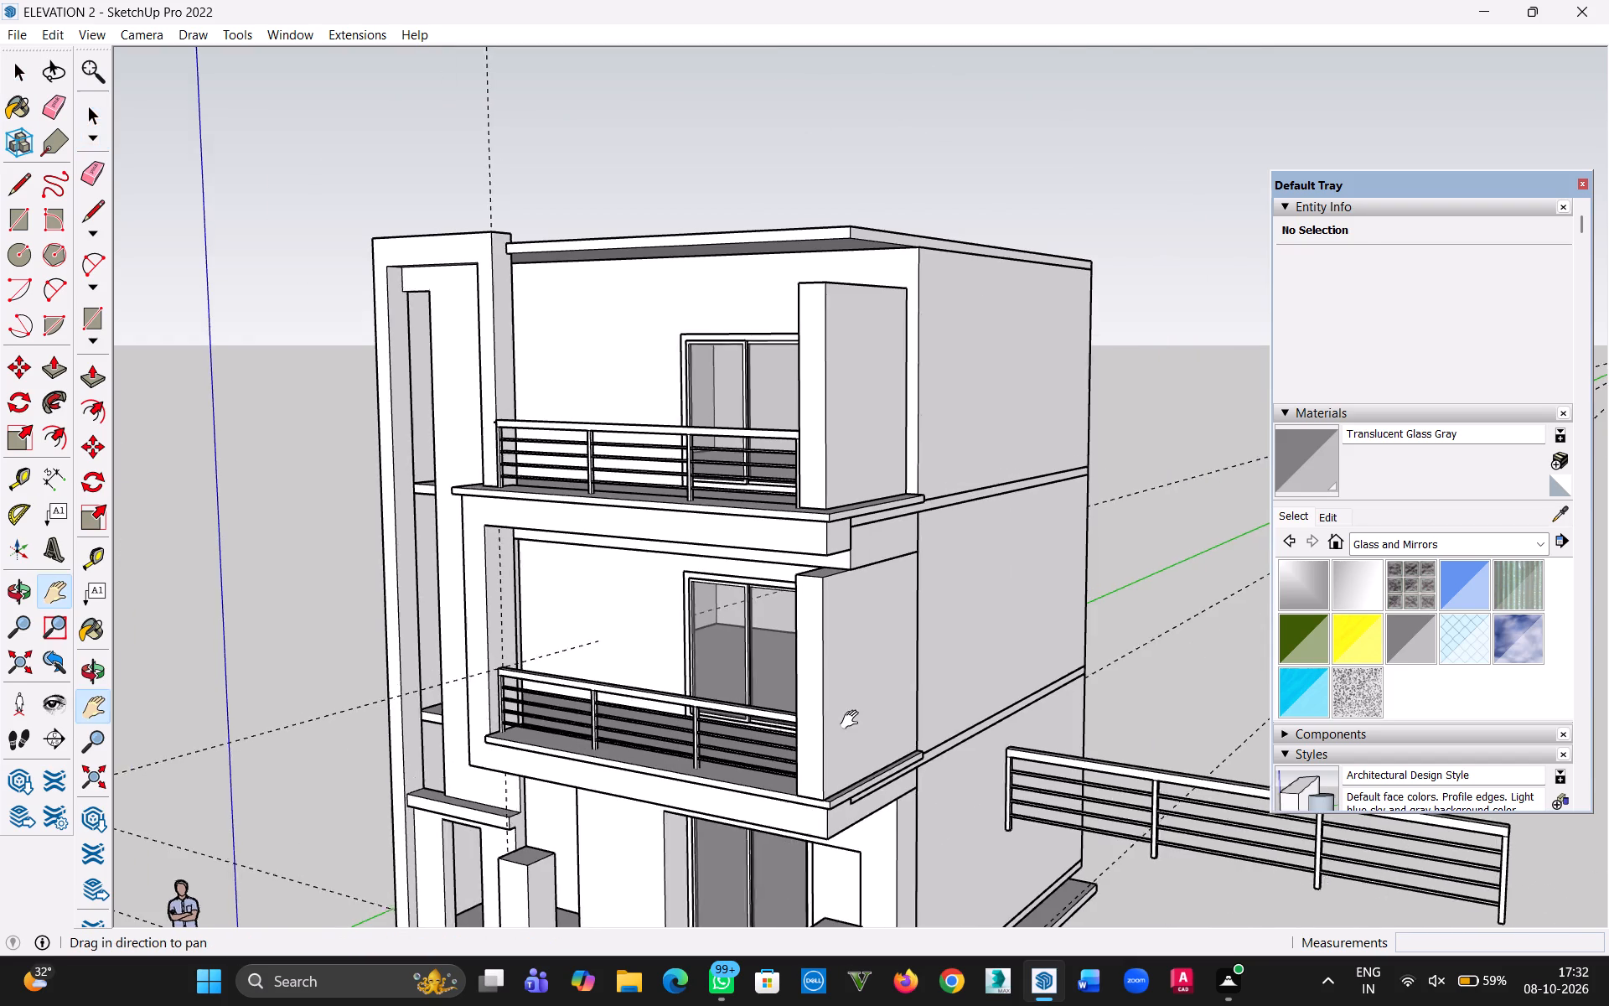
pyautogui.moveTo(853, 720); pyautogui.dragTo(345, 446)
pyautogui.moveTo(384, 481); pyautogui.dragTo(670, 534, button='middle')
pyautogui.click(717, 523)
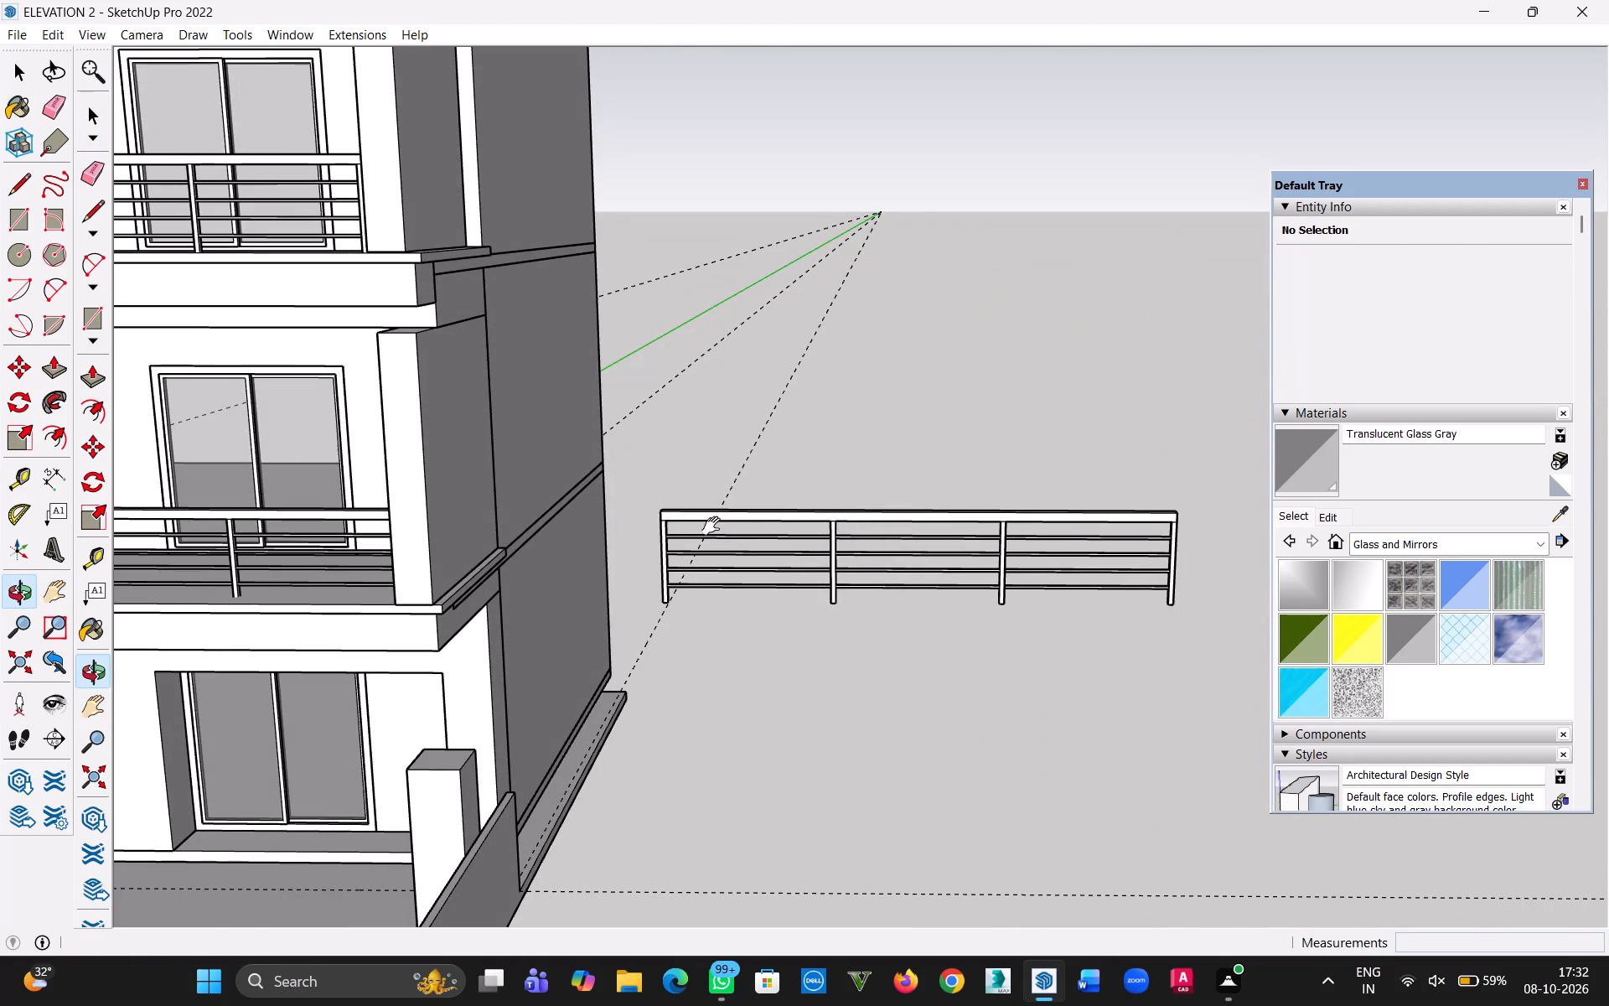
pyautogui.click(14, 74)
pyautogui.click(921, 549)
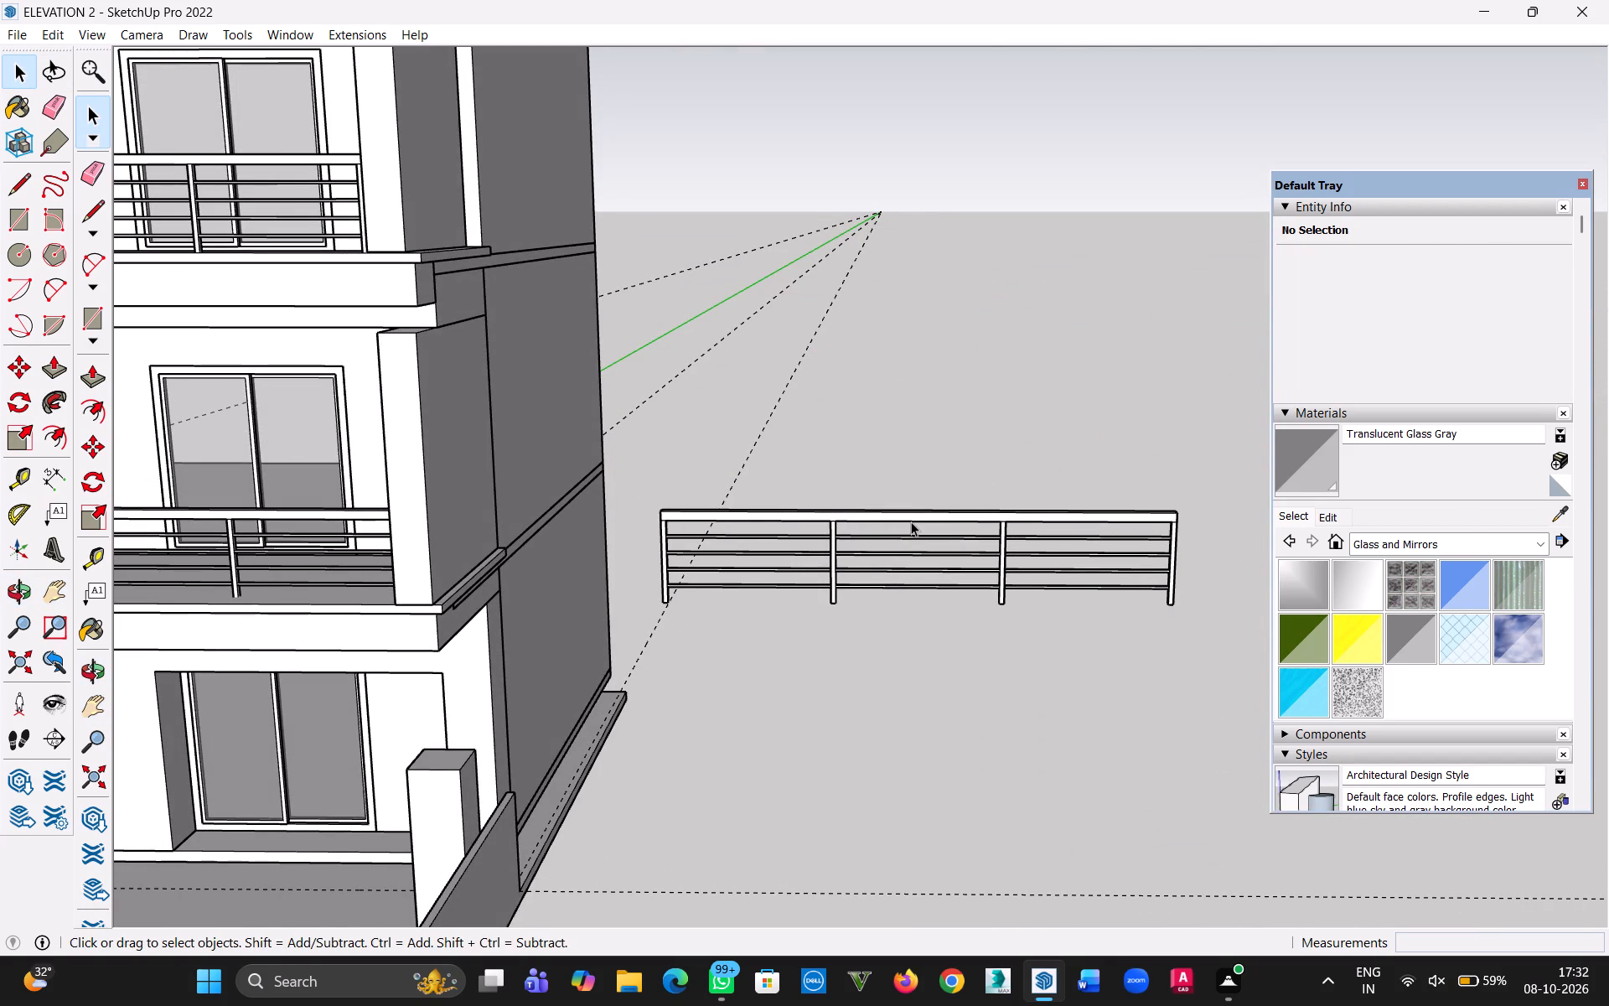
pyautogui.click(911, 521)
pyautogui.press('Delete')
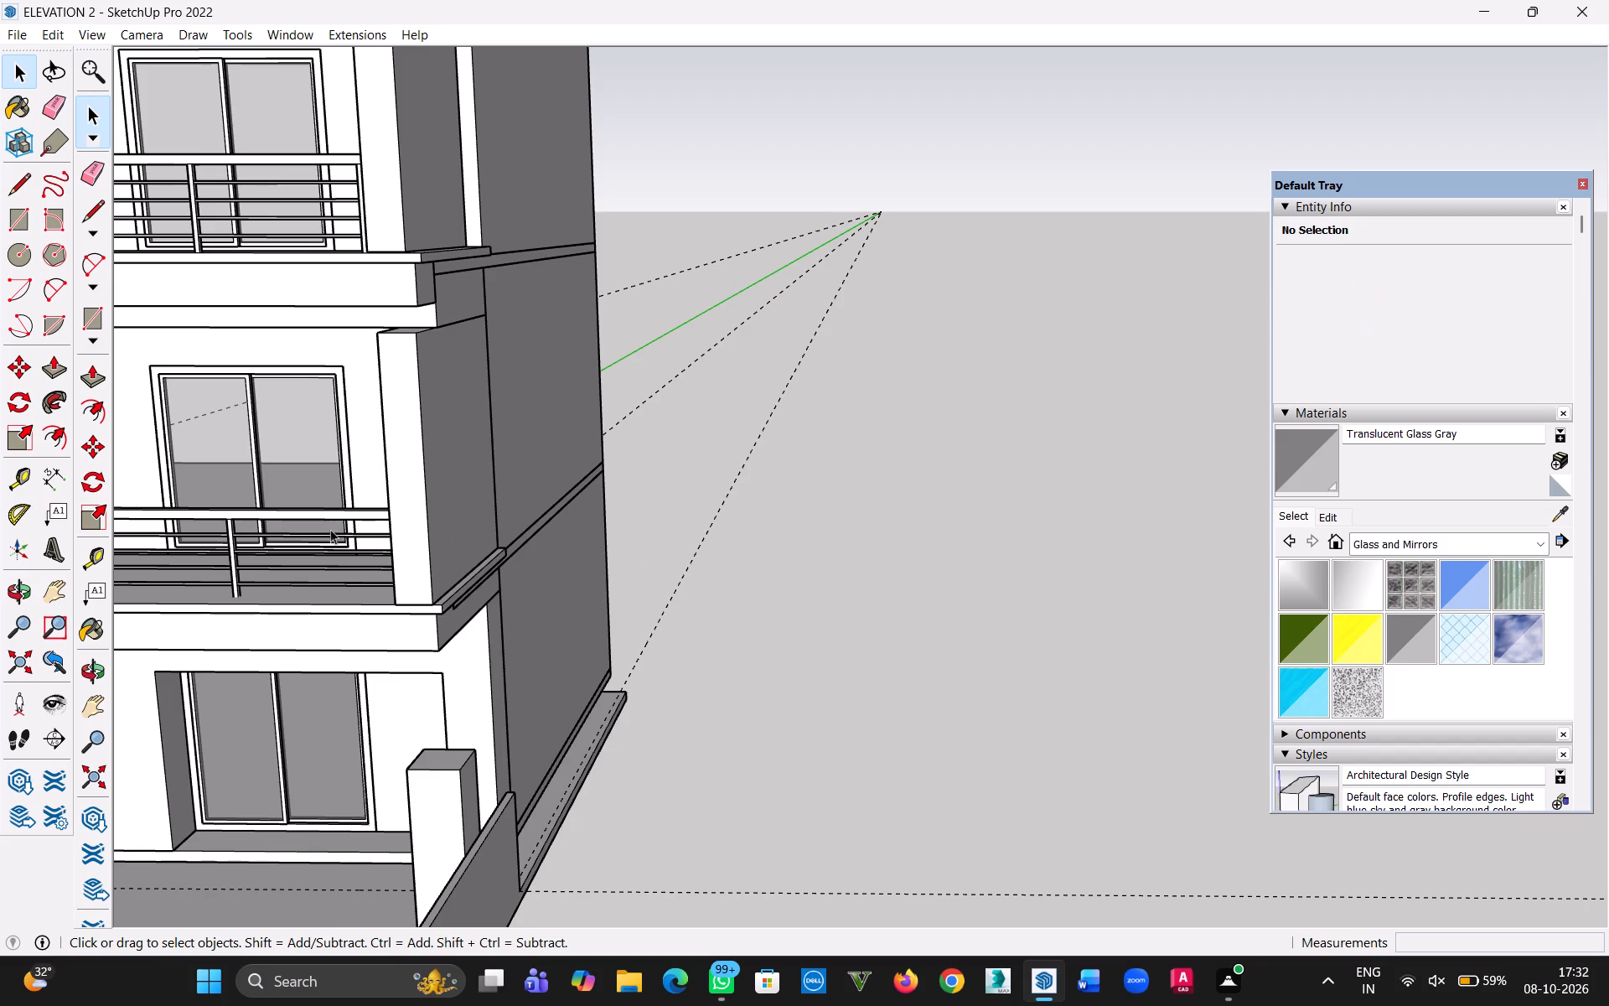
# Copy the top-floor balcony railing about 25 ft sideways, clear of the house, and deselect it.
pyautogui.moveTo(481, 641); pyautogui.dragTo(640, 552, button='middle')
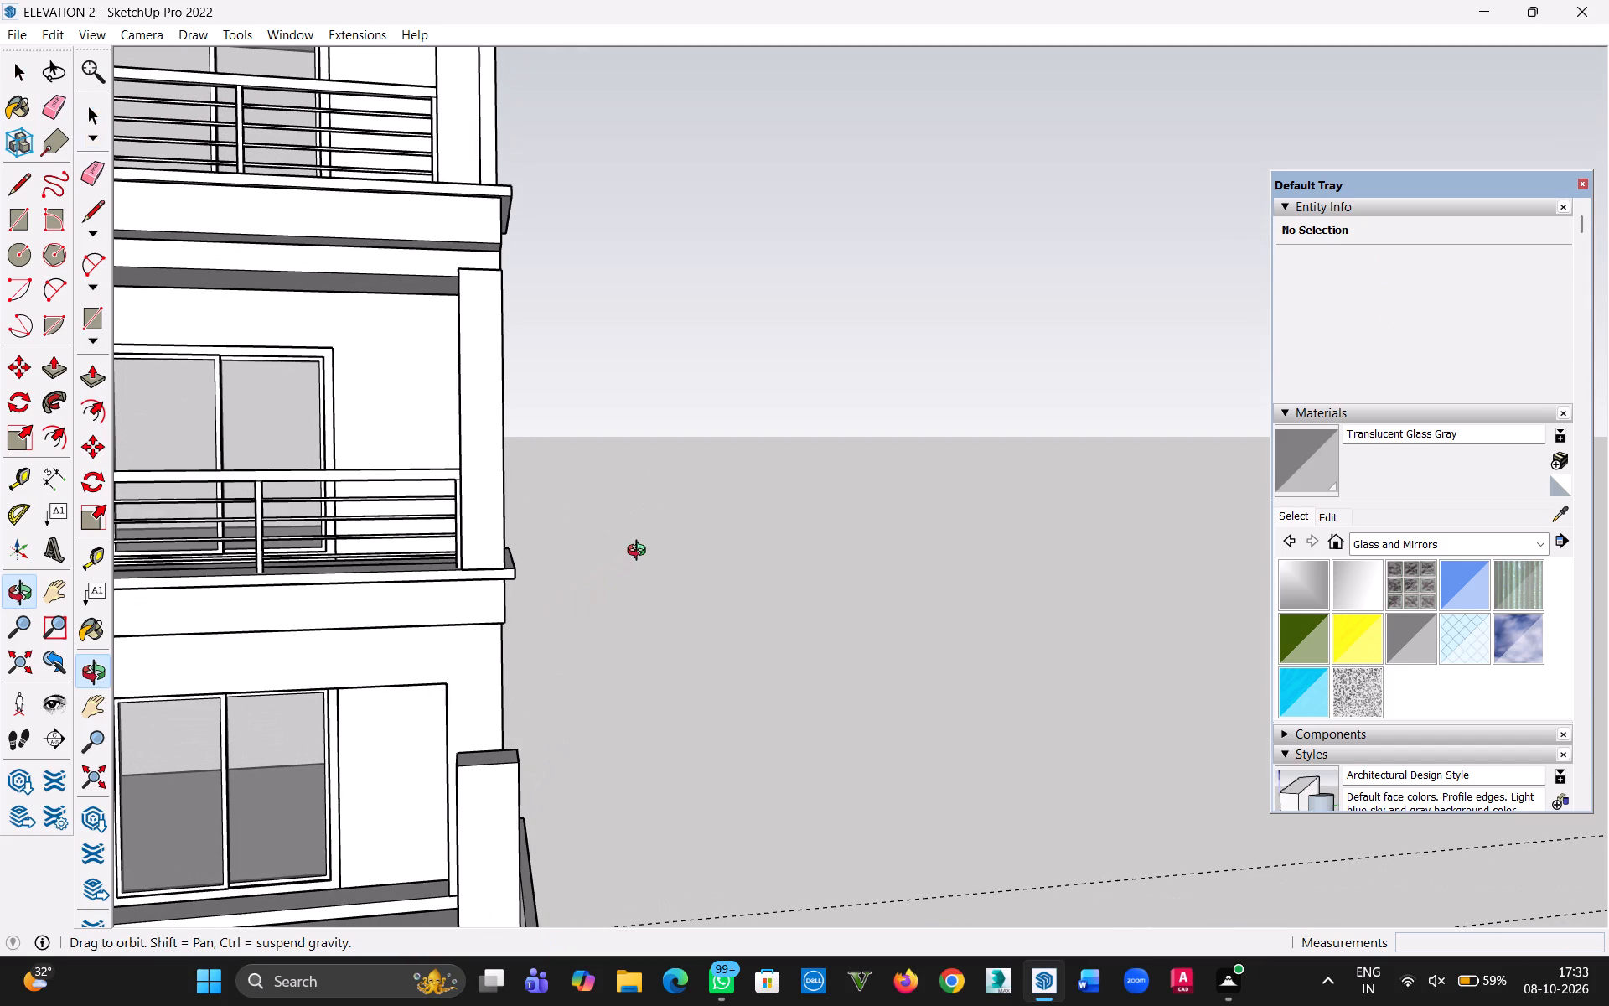
pyautogui.moveTo(640, 552); pyautogui.dragTo(633, 639, button='middle')
pyautogui.click(316, 151)
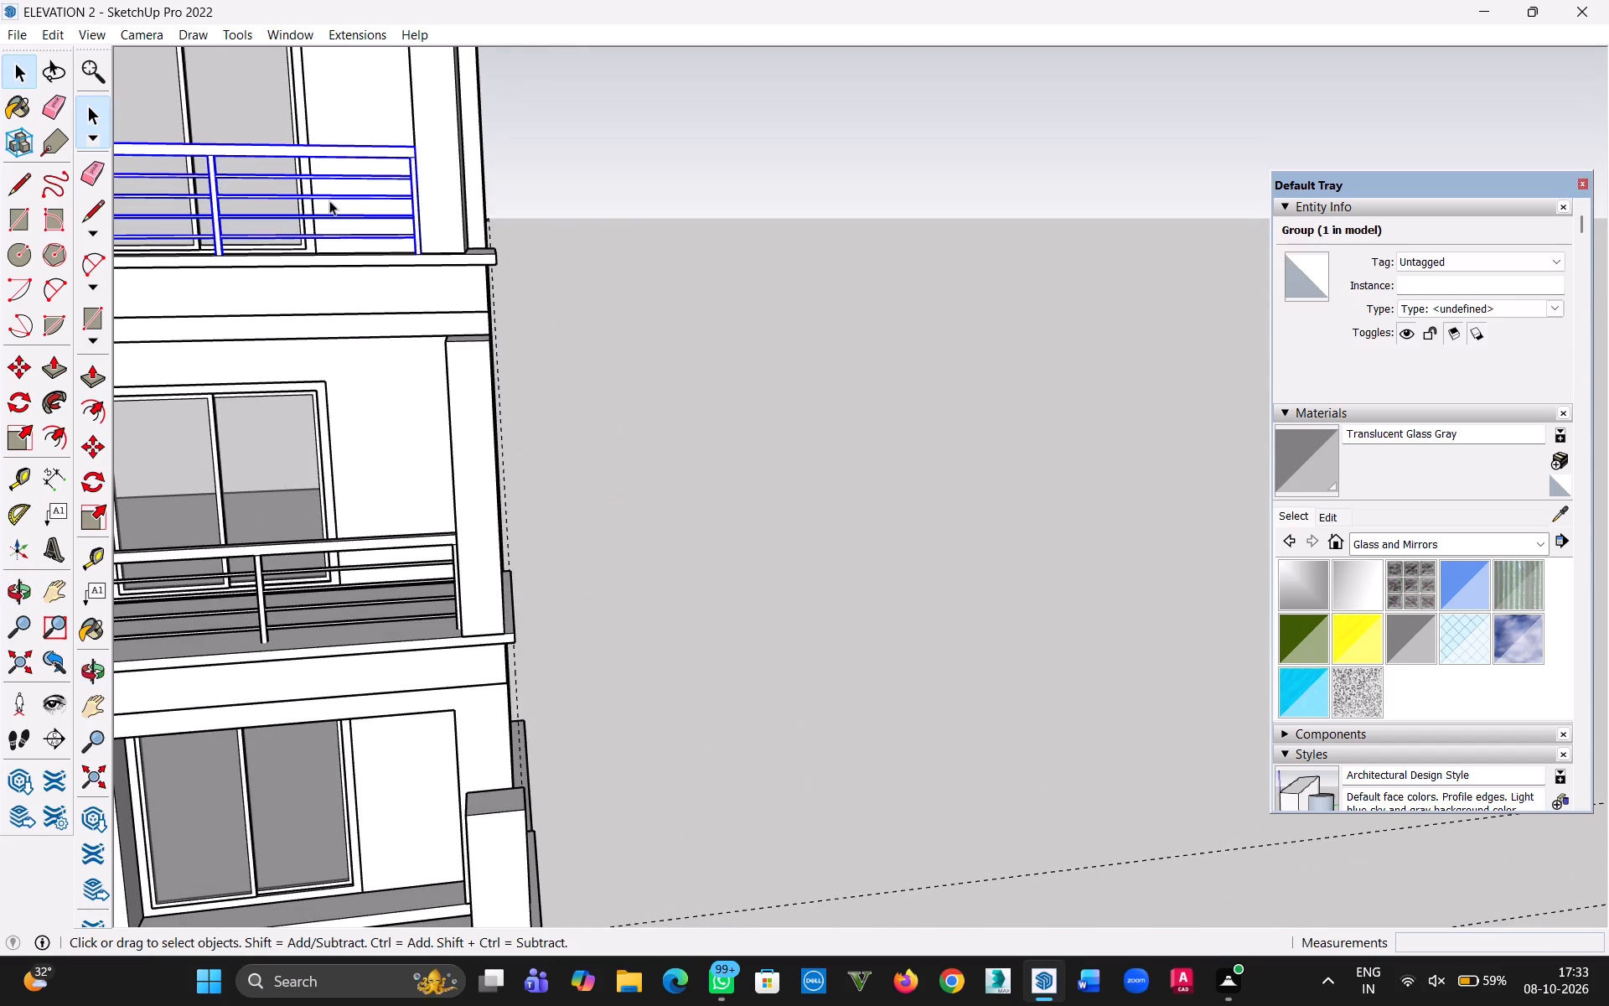
pyautogui.press('m')
pyautogui.click(289, 184)
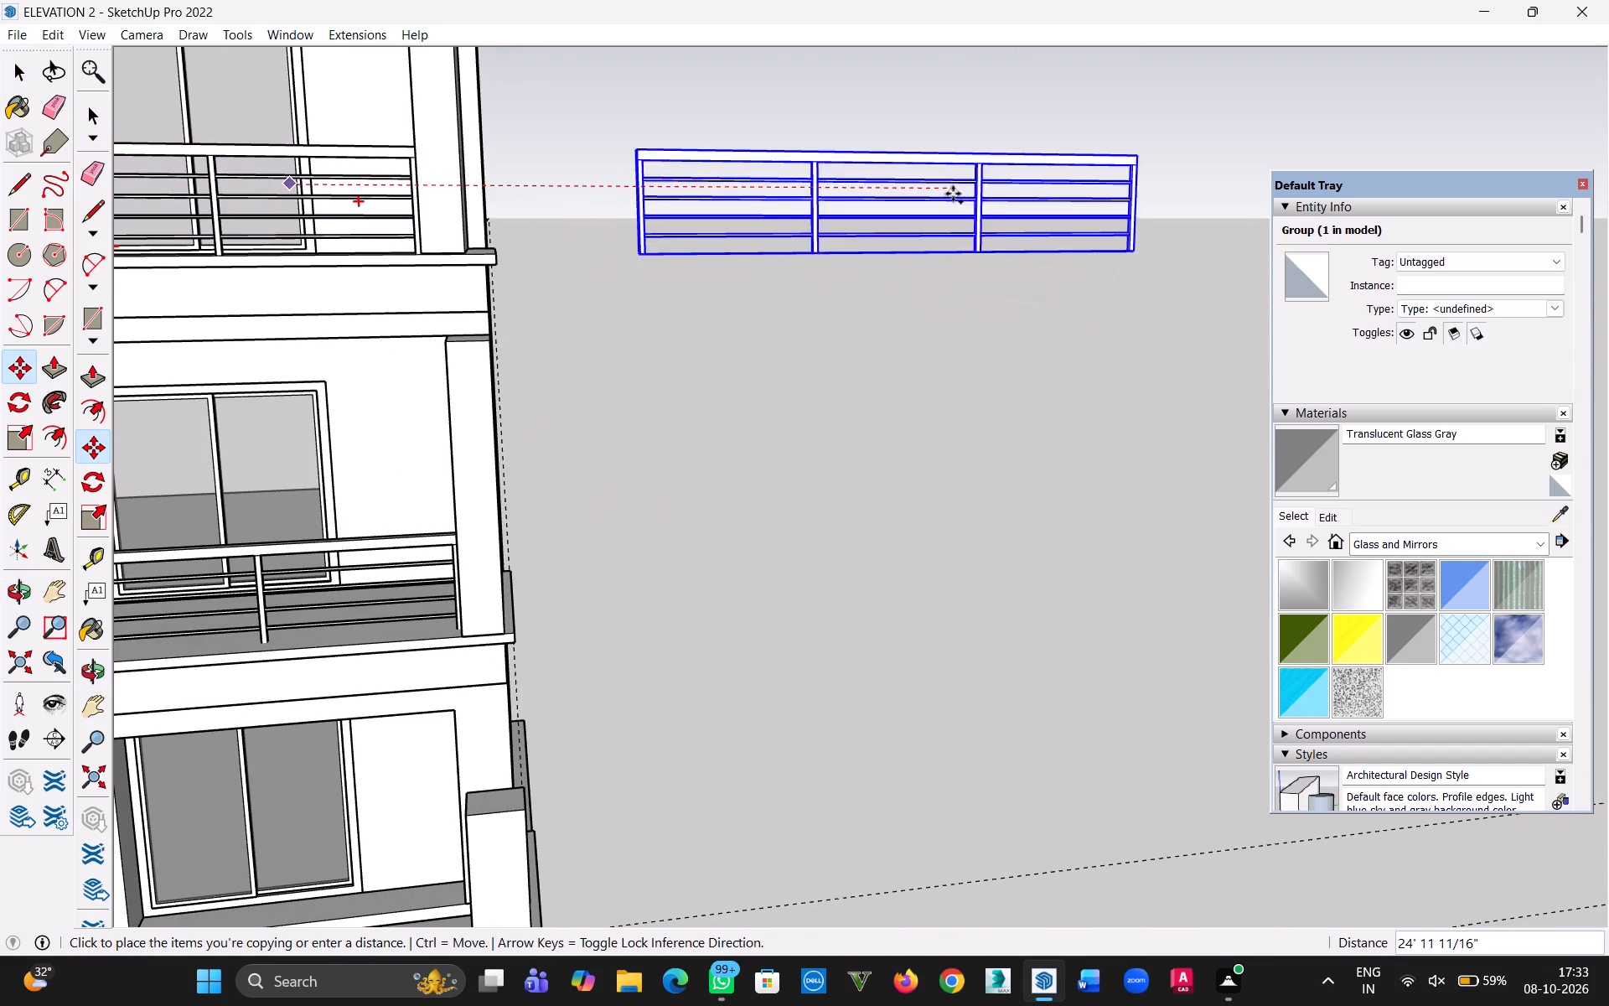
pyautogui.click(972, 182)
pyautogui.moveTo(986, 414); pyautogui.dragTo(798, 675, button='middle')
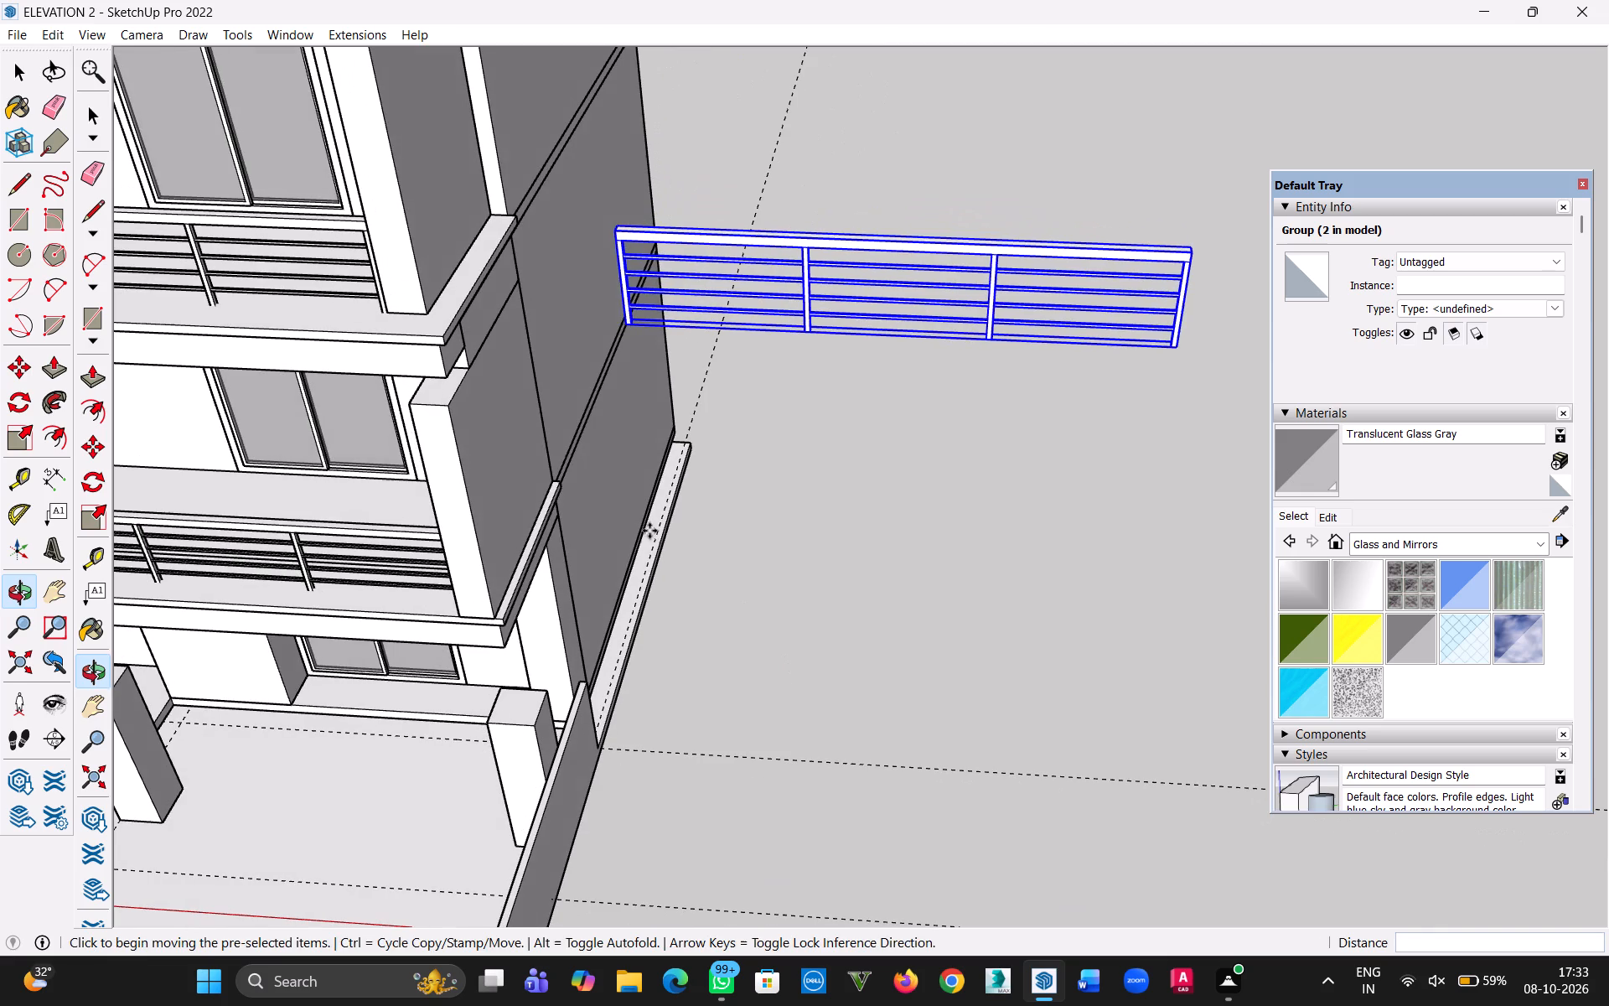
pyautogui.click(18, 78)
pyautogui.click(906, 417)
# Open the copied railing beside the house for editing, viewed at its outer end post.
pyautogui.moveTo(1100, 383); pyautogui.dragTo(503, 445, button='middle')
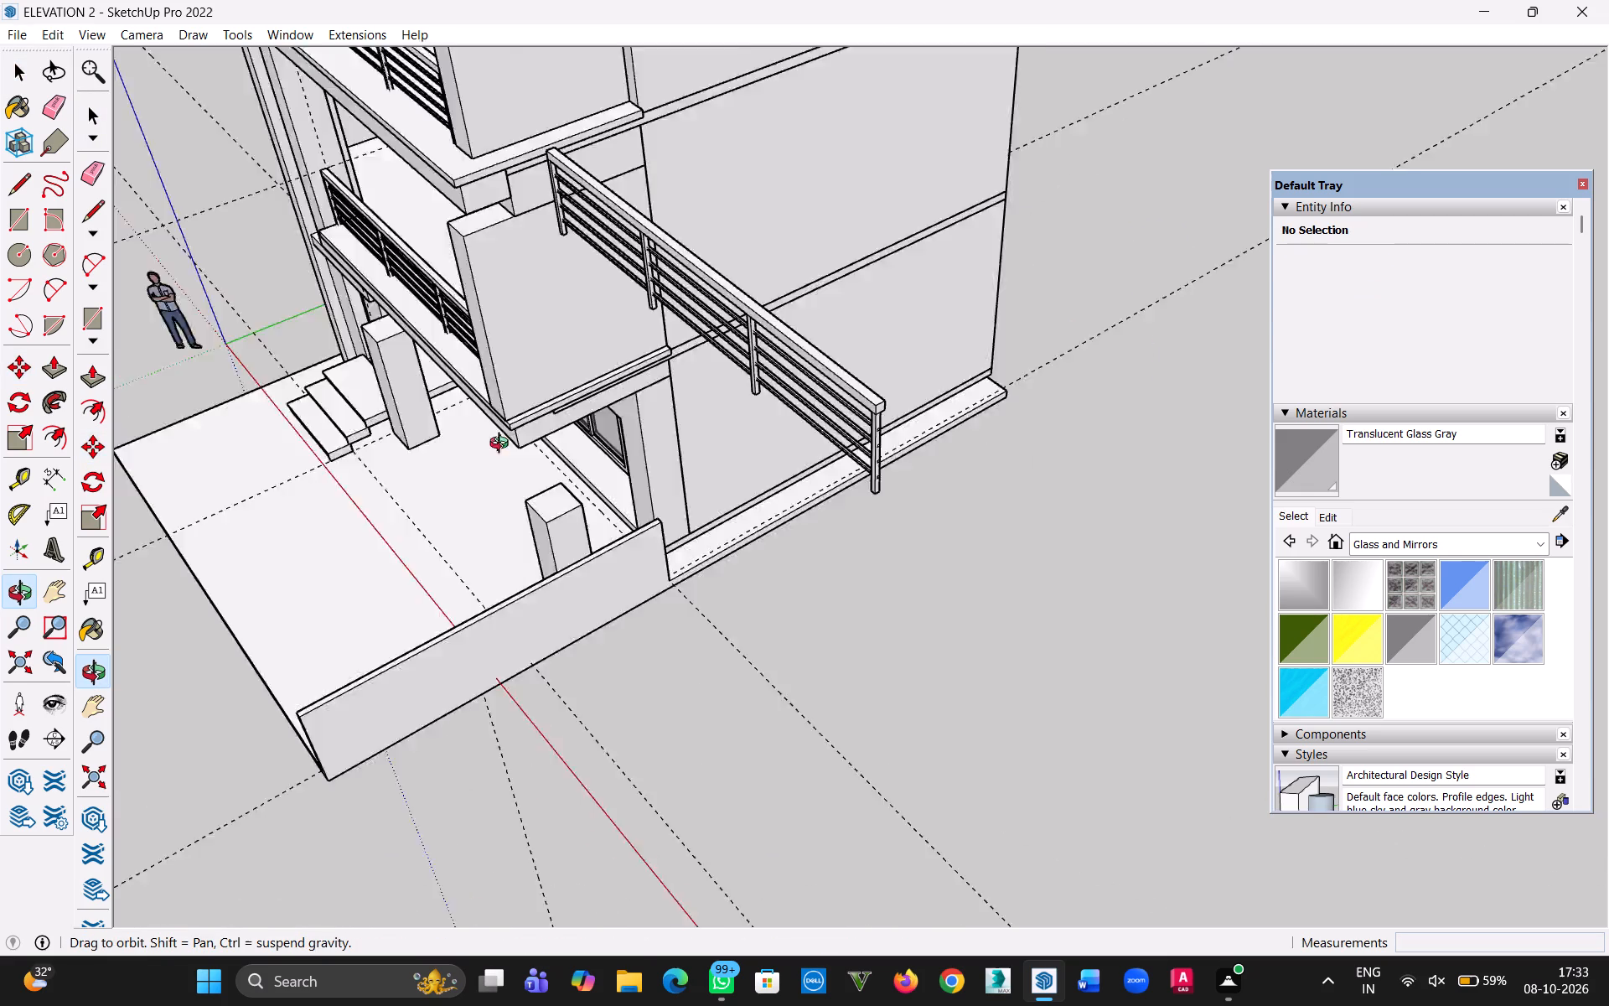
pyautogui.moveTo(503, 445); pyautogui.dragTo(0, 391, button='middle')
pyautogui.scroll(11, 561, 200)
pyautogui.scroll(-3, 480, 246)
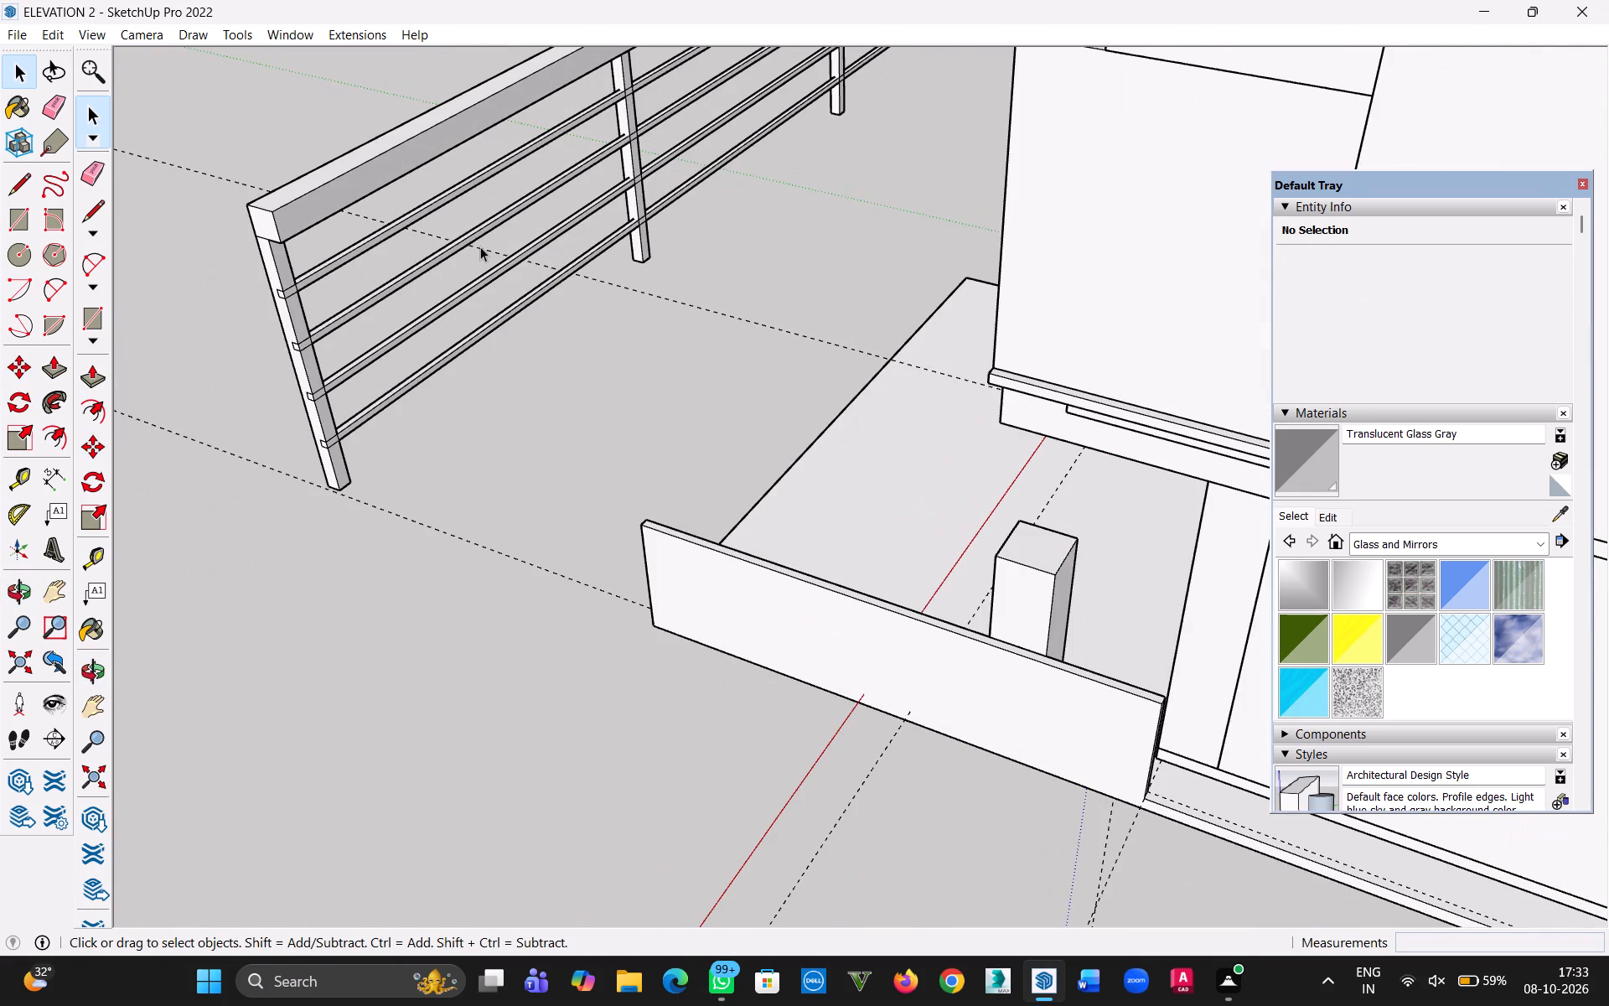
pyautogui.doubleClick(447, 255)
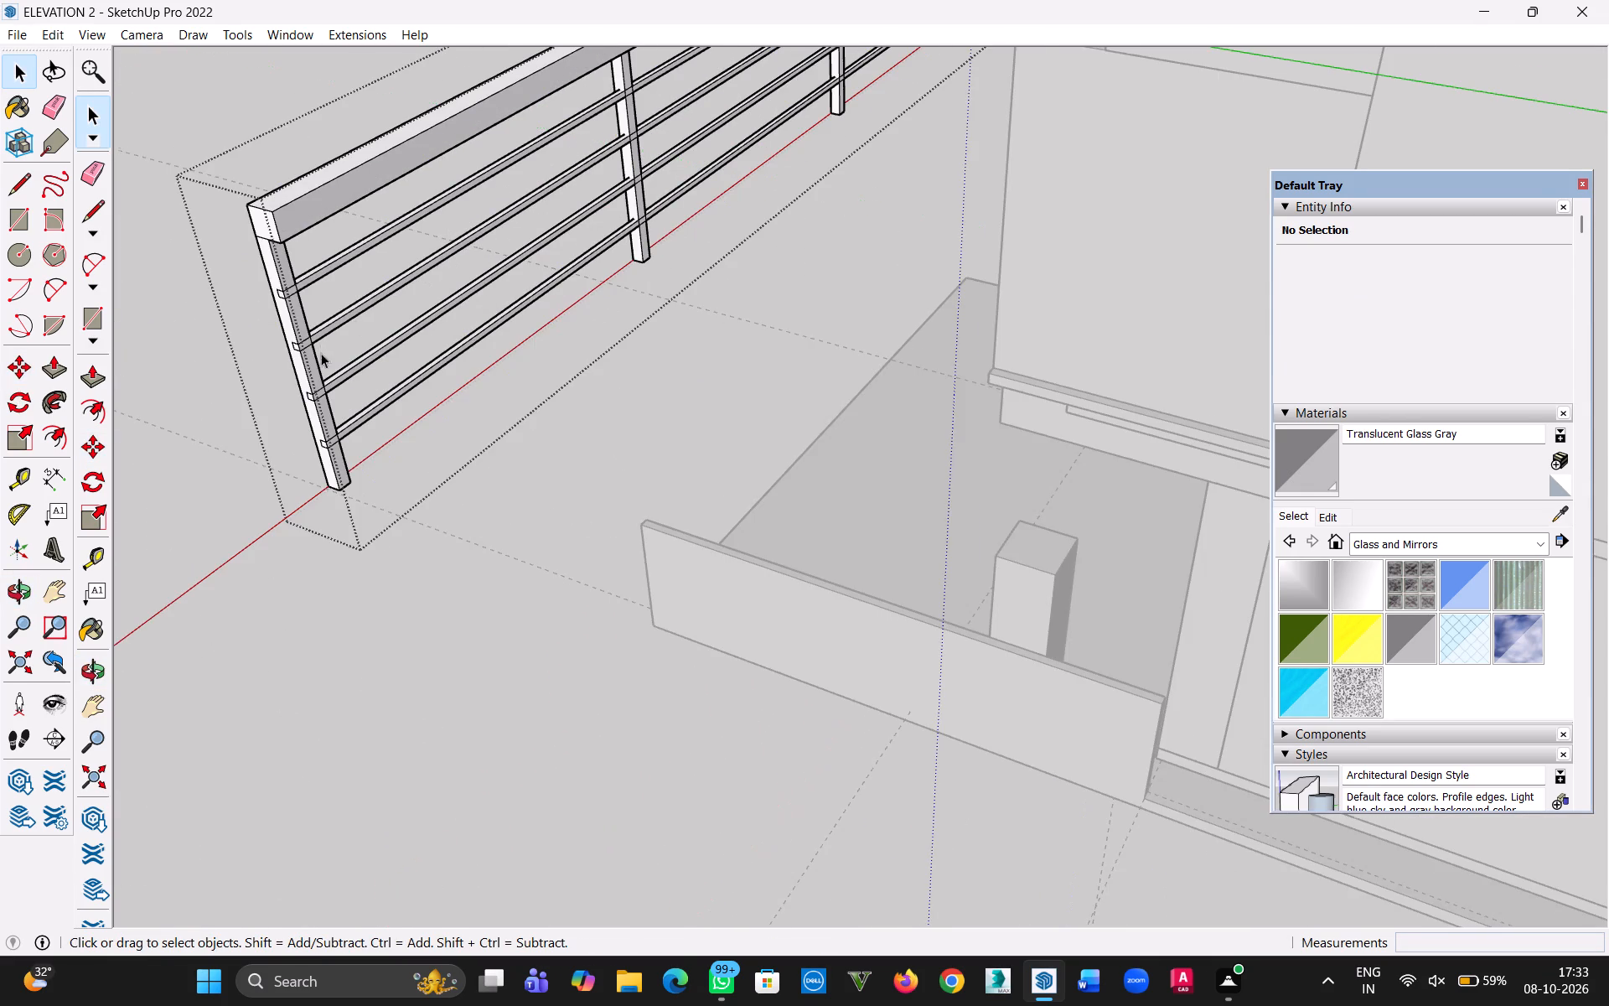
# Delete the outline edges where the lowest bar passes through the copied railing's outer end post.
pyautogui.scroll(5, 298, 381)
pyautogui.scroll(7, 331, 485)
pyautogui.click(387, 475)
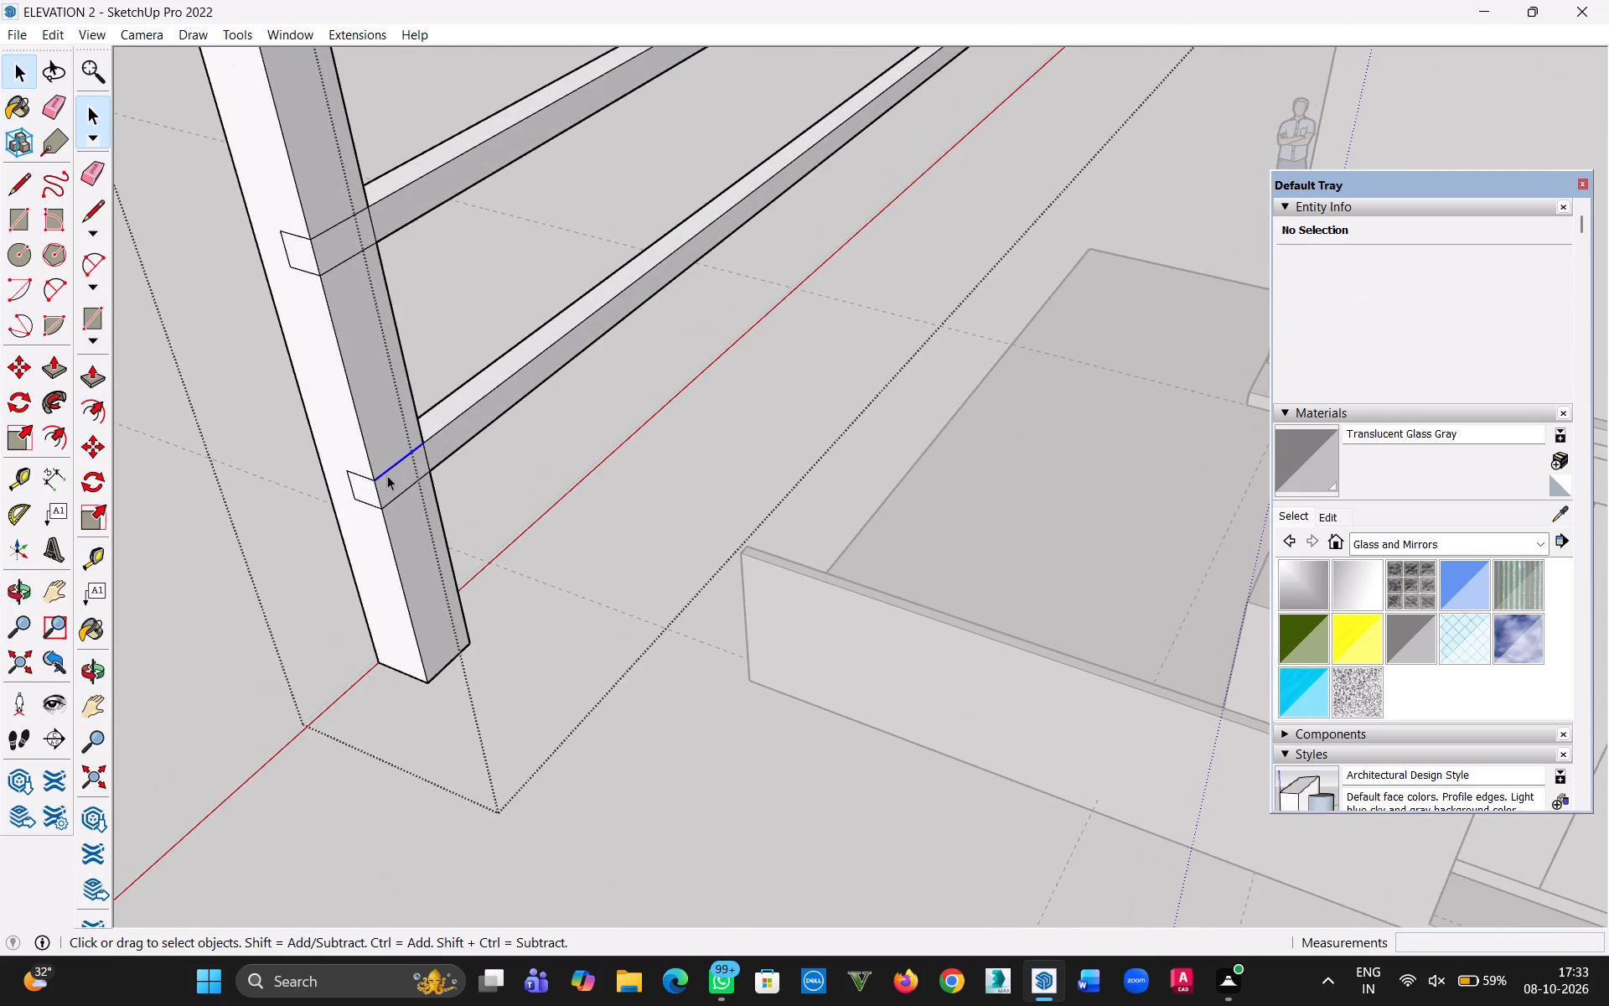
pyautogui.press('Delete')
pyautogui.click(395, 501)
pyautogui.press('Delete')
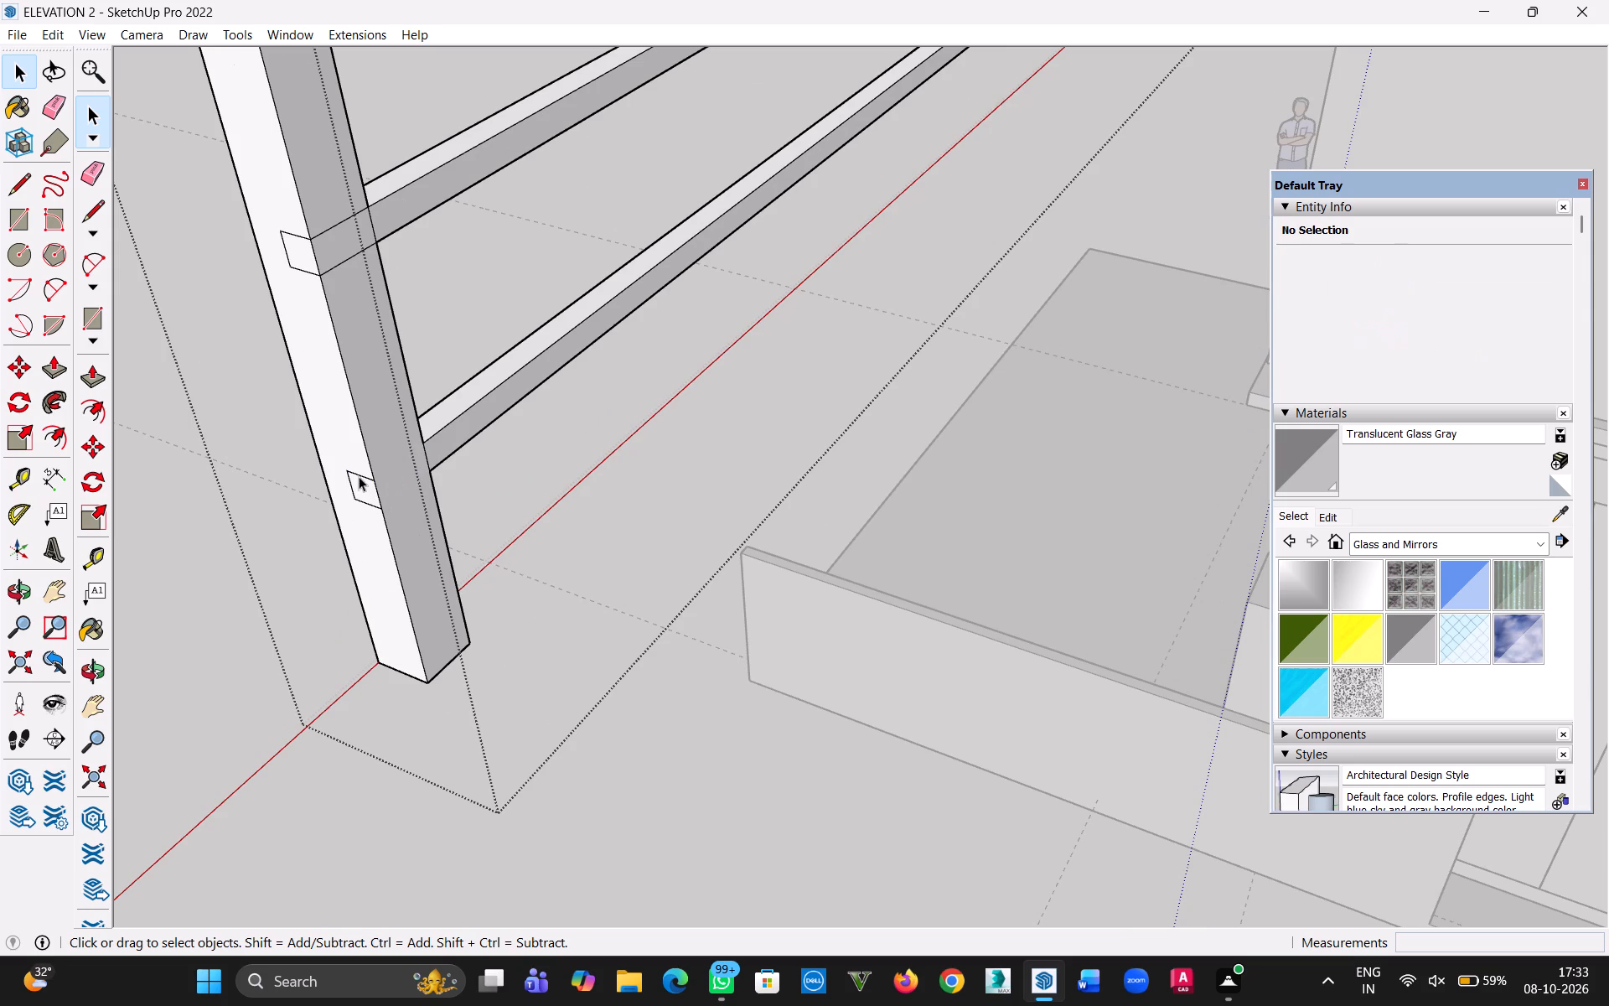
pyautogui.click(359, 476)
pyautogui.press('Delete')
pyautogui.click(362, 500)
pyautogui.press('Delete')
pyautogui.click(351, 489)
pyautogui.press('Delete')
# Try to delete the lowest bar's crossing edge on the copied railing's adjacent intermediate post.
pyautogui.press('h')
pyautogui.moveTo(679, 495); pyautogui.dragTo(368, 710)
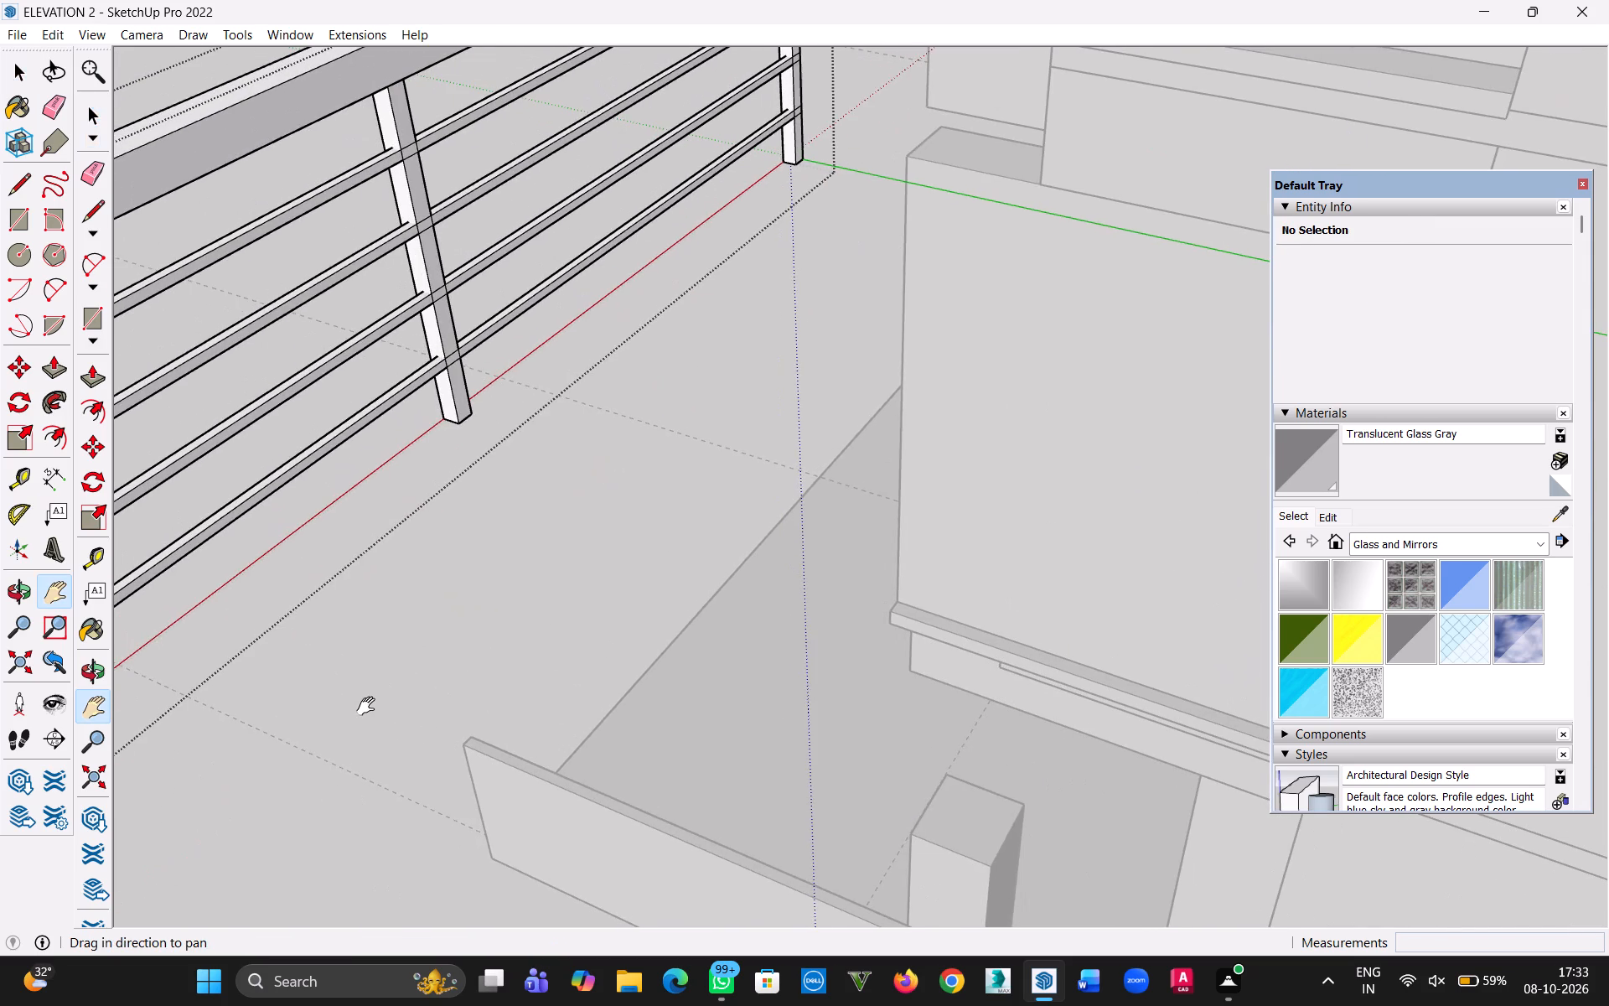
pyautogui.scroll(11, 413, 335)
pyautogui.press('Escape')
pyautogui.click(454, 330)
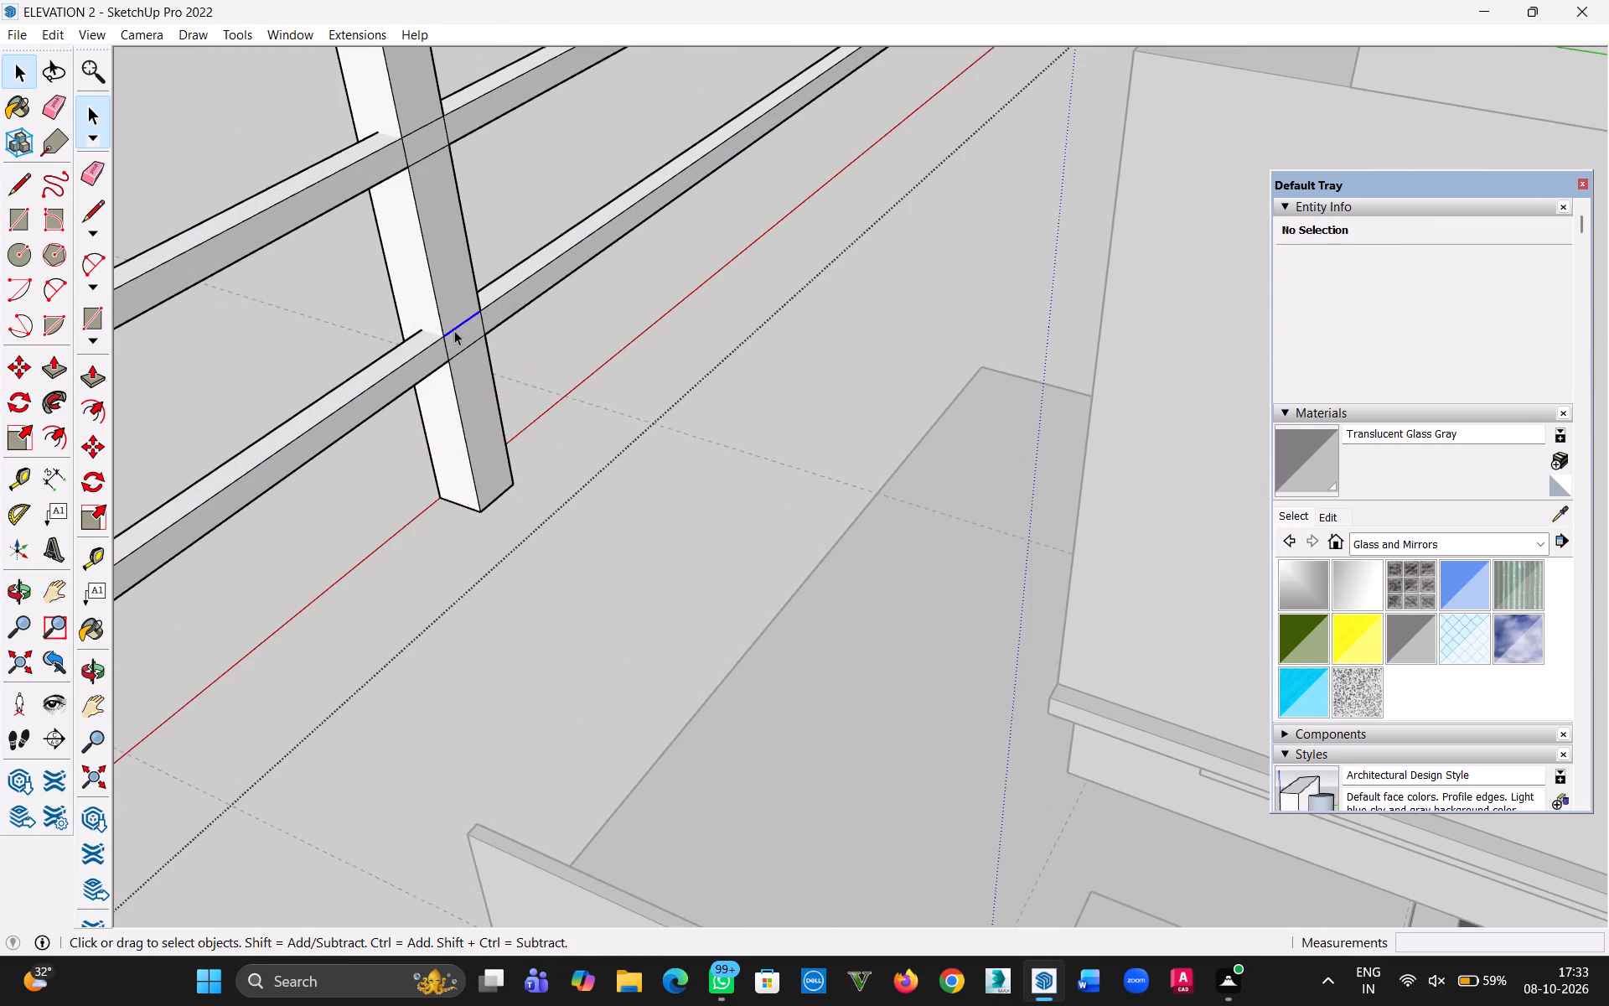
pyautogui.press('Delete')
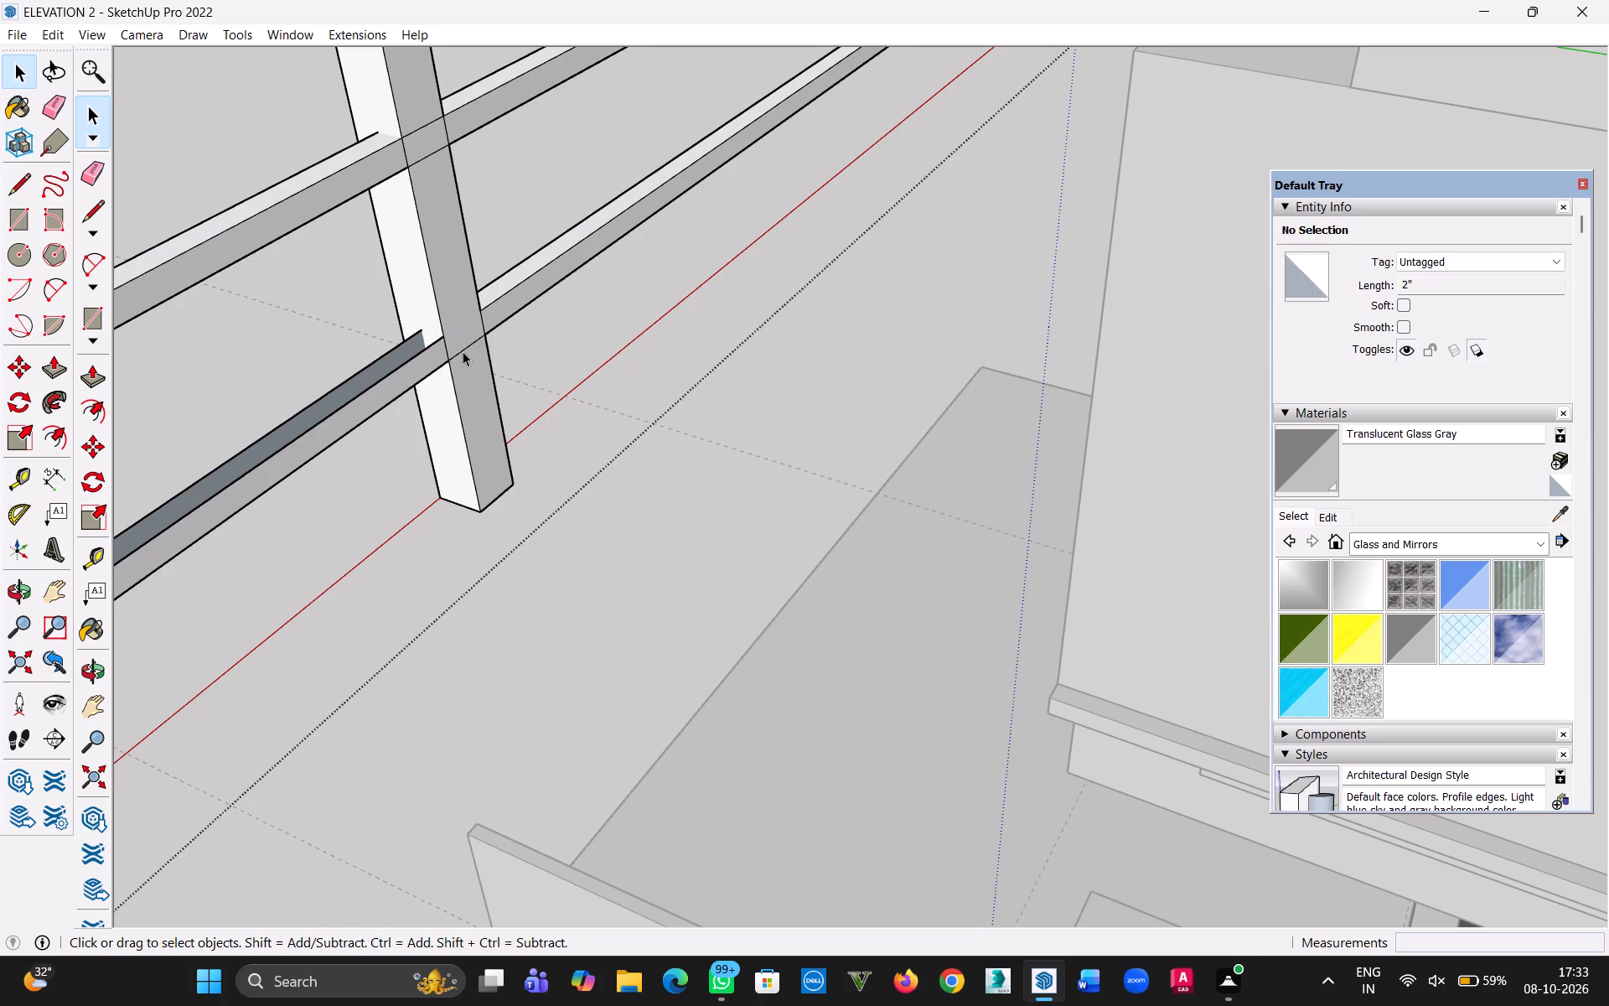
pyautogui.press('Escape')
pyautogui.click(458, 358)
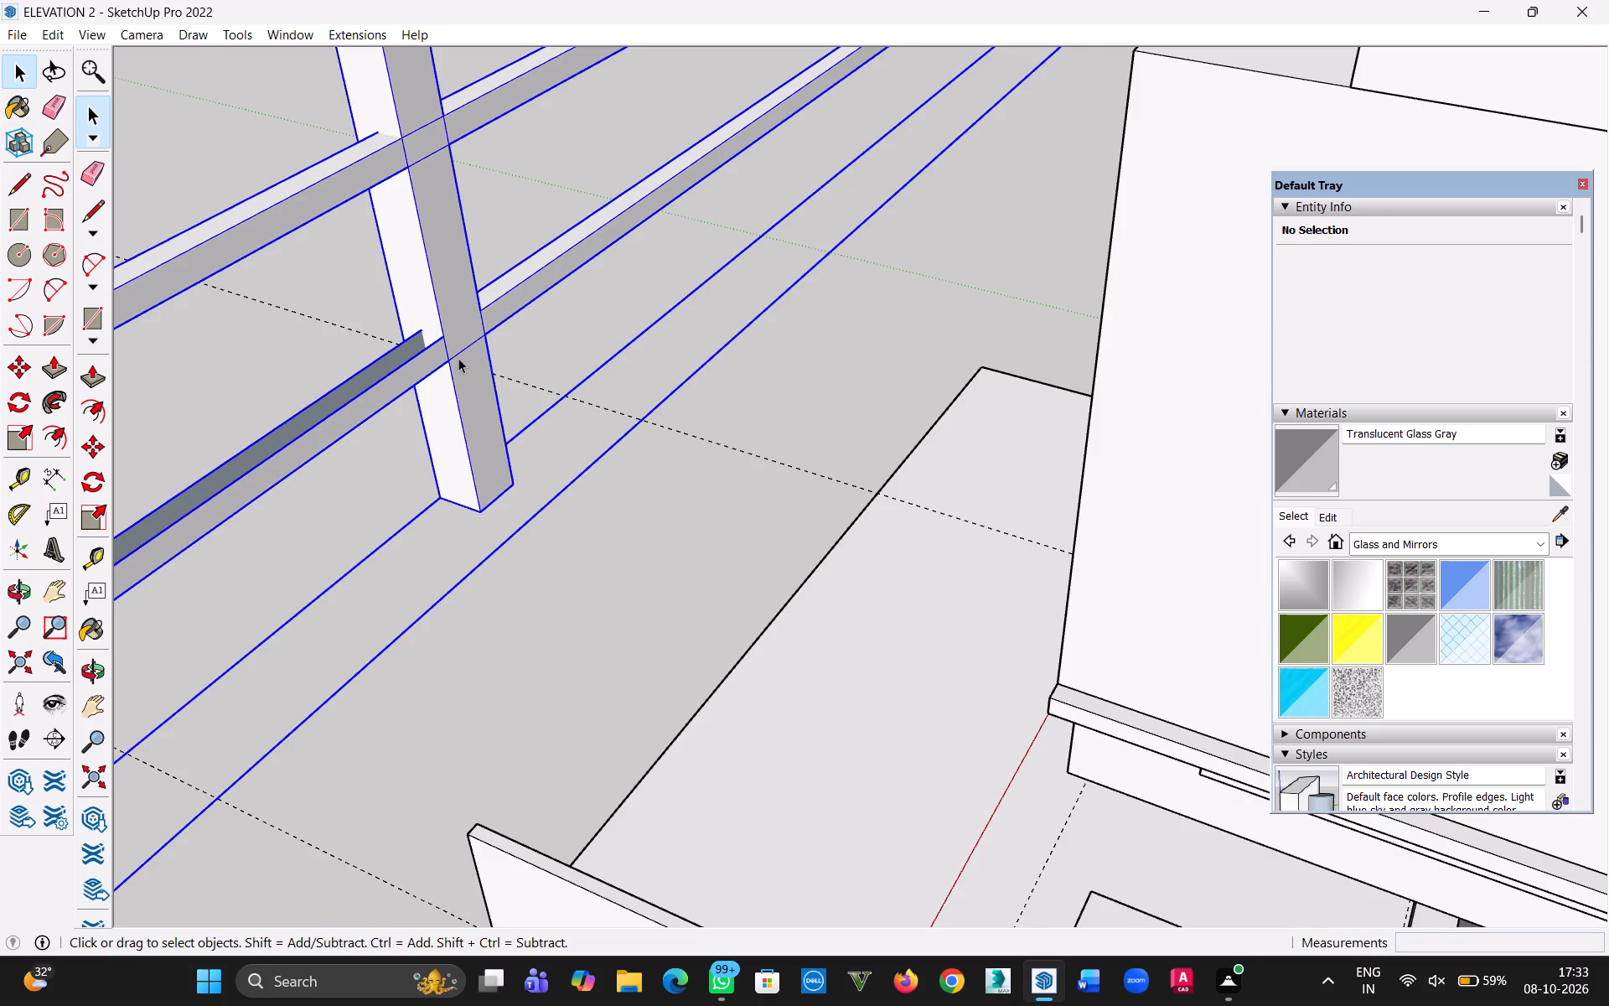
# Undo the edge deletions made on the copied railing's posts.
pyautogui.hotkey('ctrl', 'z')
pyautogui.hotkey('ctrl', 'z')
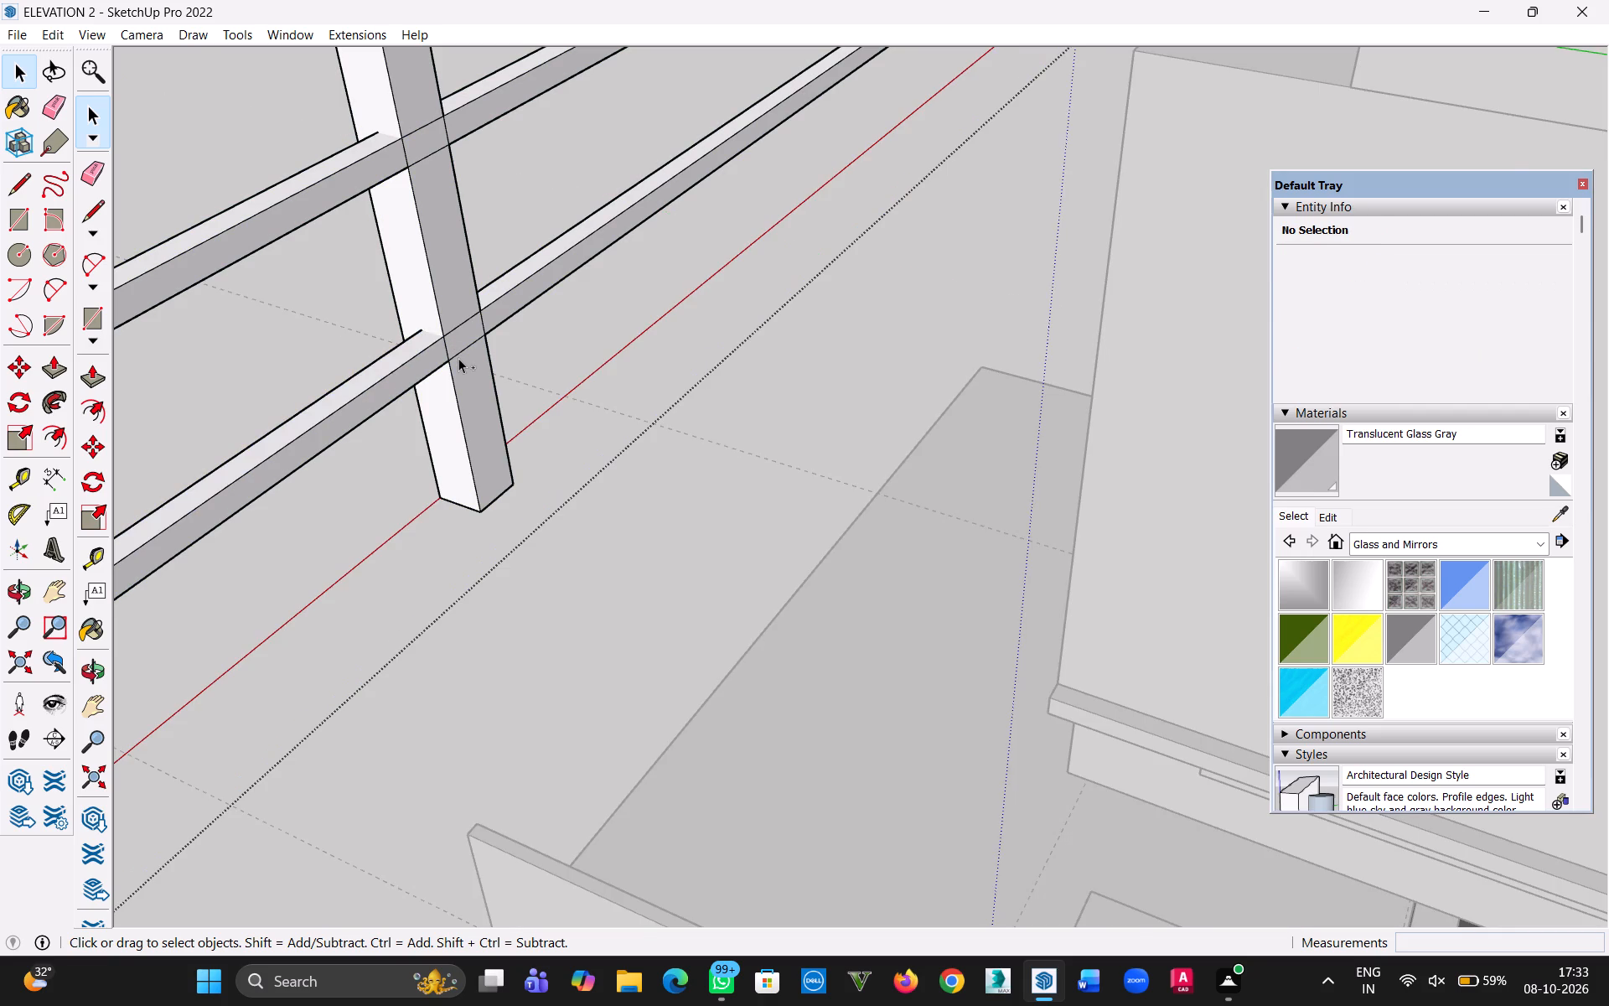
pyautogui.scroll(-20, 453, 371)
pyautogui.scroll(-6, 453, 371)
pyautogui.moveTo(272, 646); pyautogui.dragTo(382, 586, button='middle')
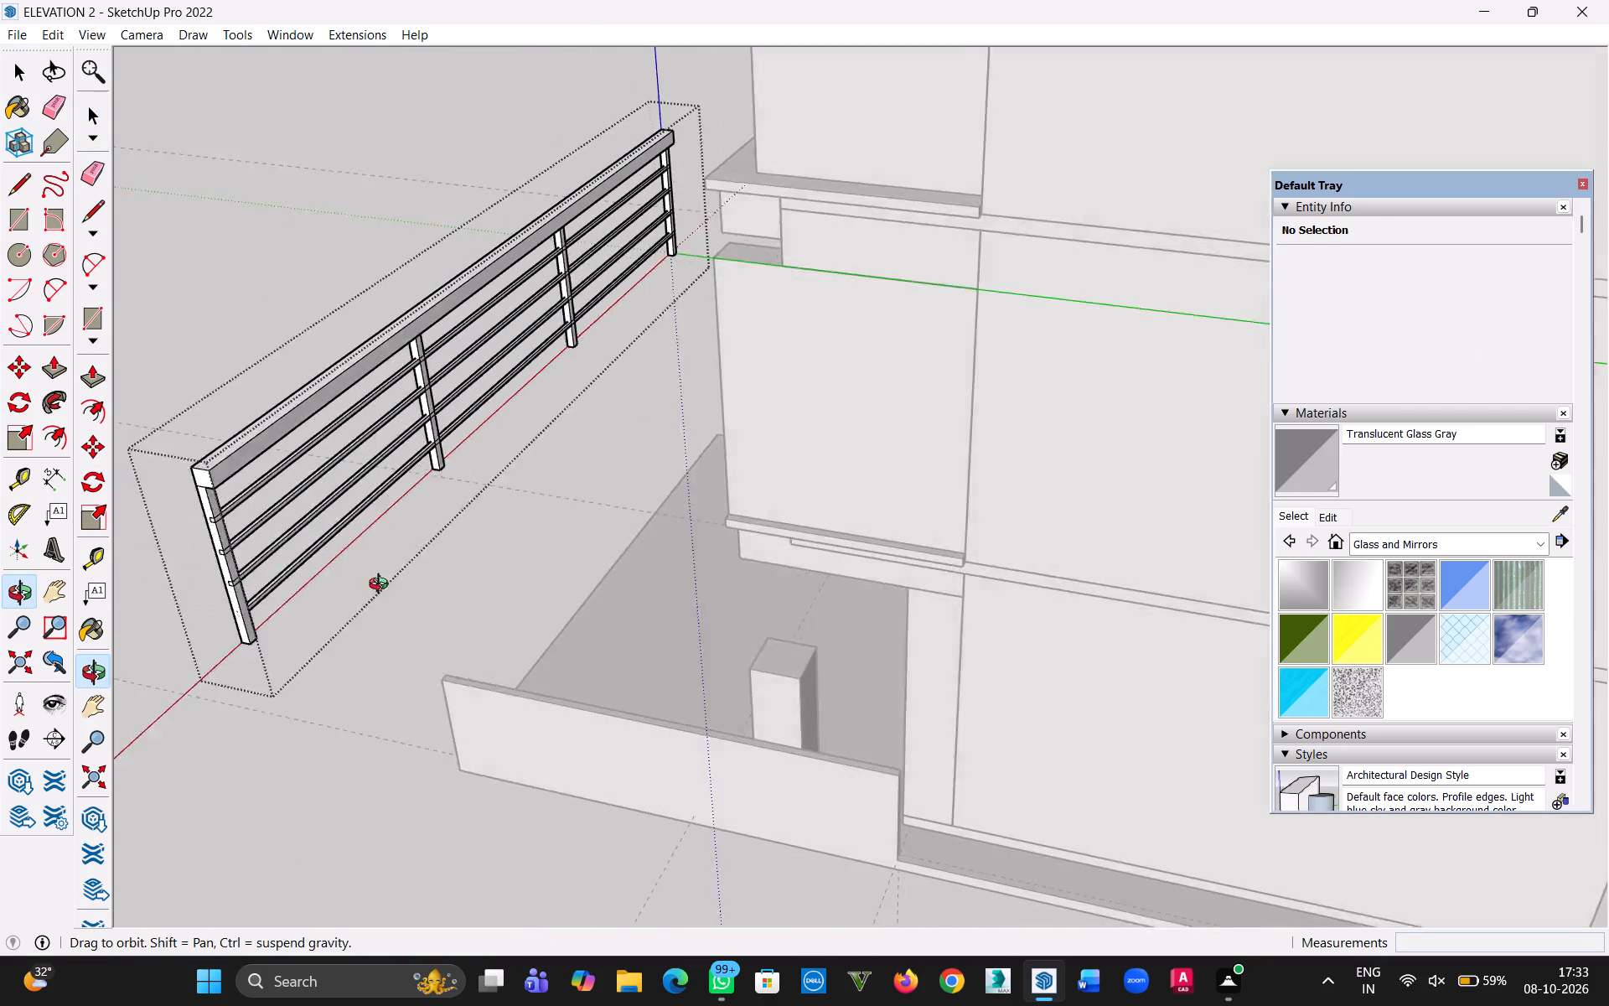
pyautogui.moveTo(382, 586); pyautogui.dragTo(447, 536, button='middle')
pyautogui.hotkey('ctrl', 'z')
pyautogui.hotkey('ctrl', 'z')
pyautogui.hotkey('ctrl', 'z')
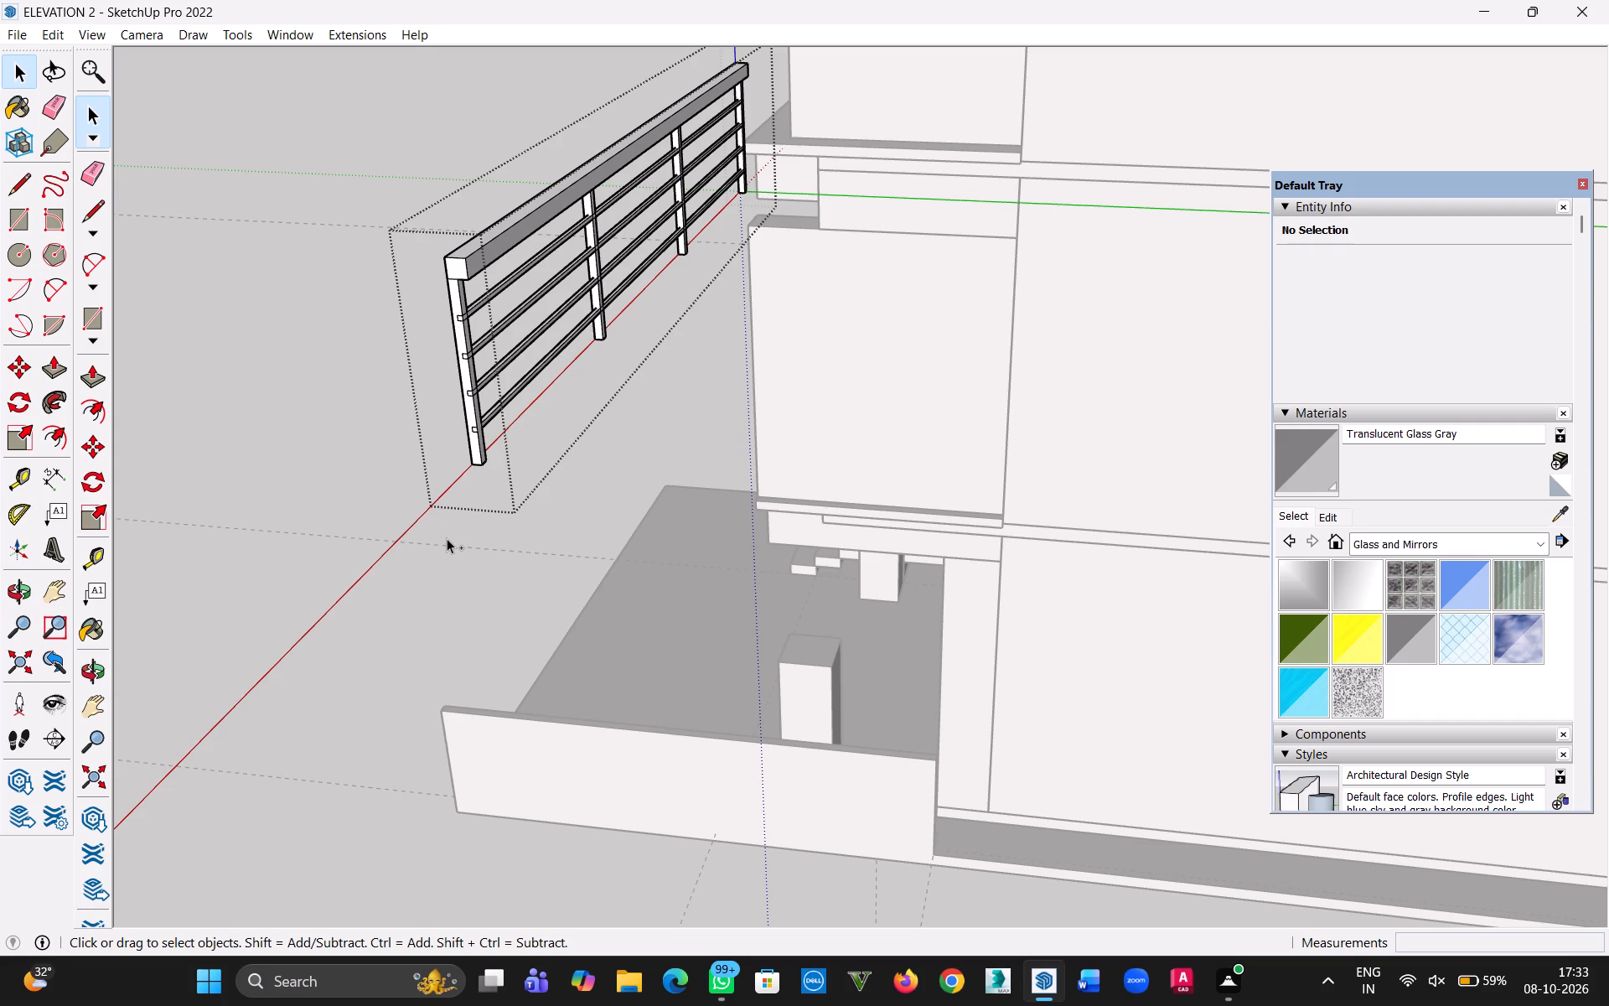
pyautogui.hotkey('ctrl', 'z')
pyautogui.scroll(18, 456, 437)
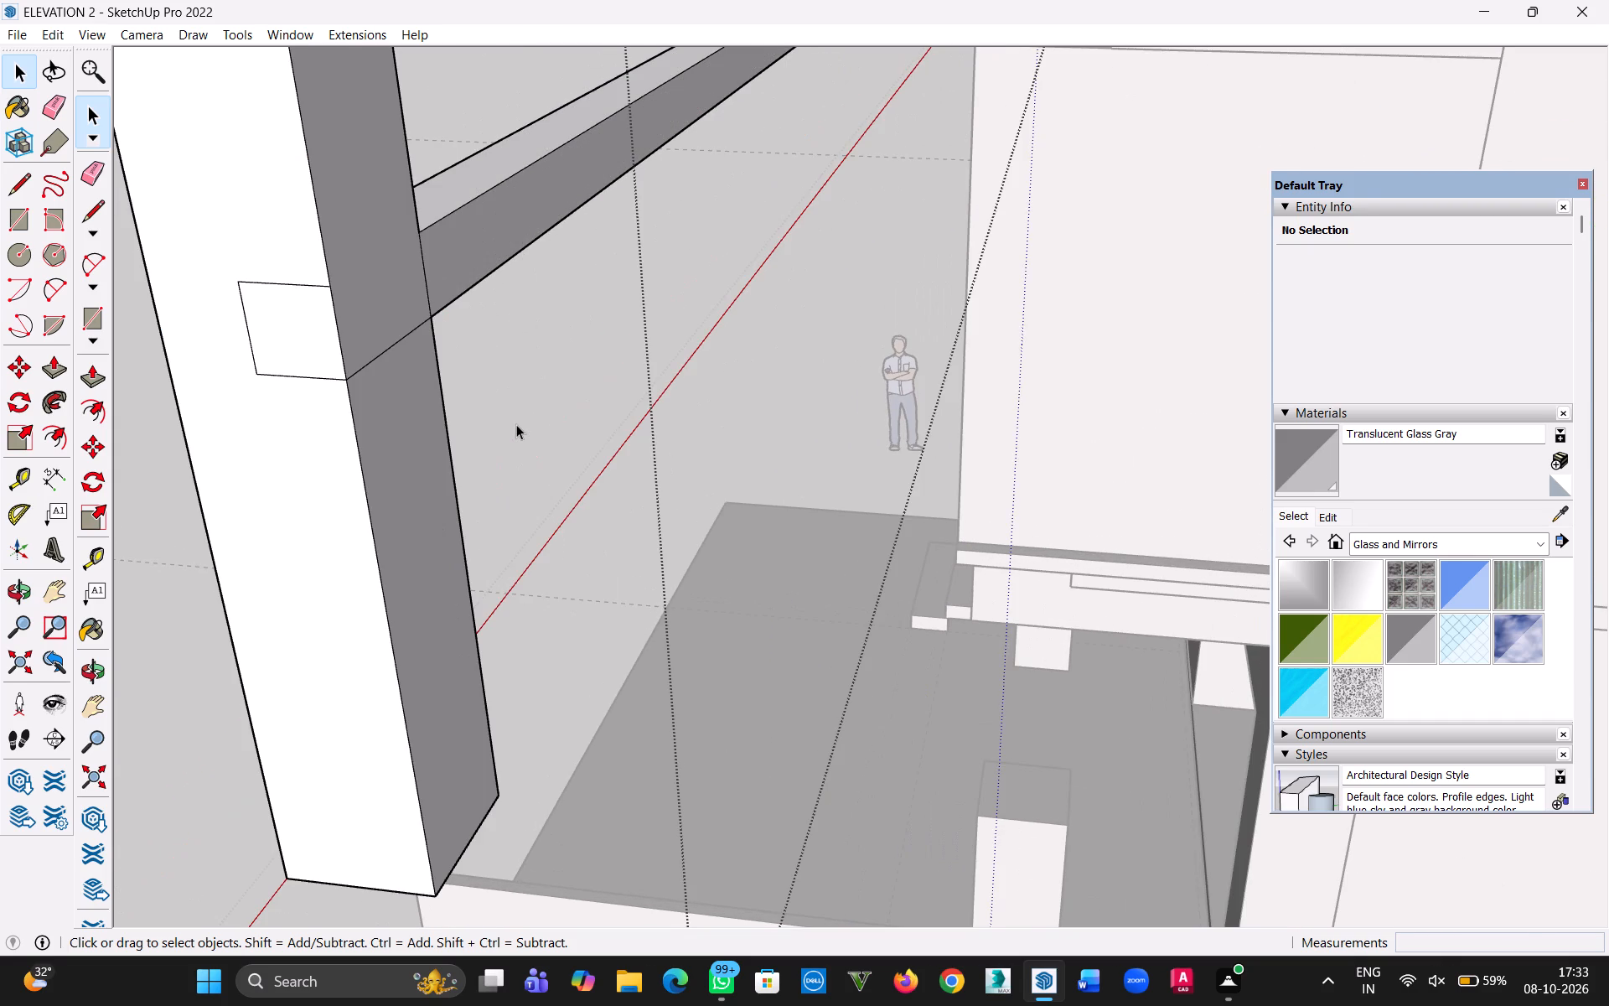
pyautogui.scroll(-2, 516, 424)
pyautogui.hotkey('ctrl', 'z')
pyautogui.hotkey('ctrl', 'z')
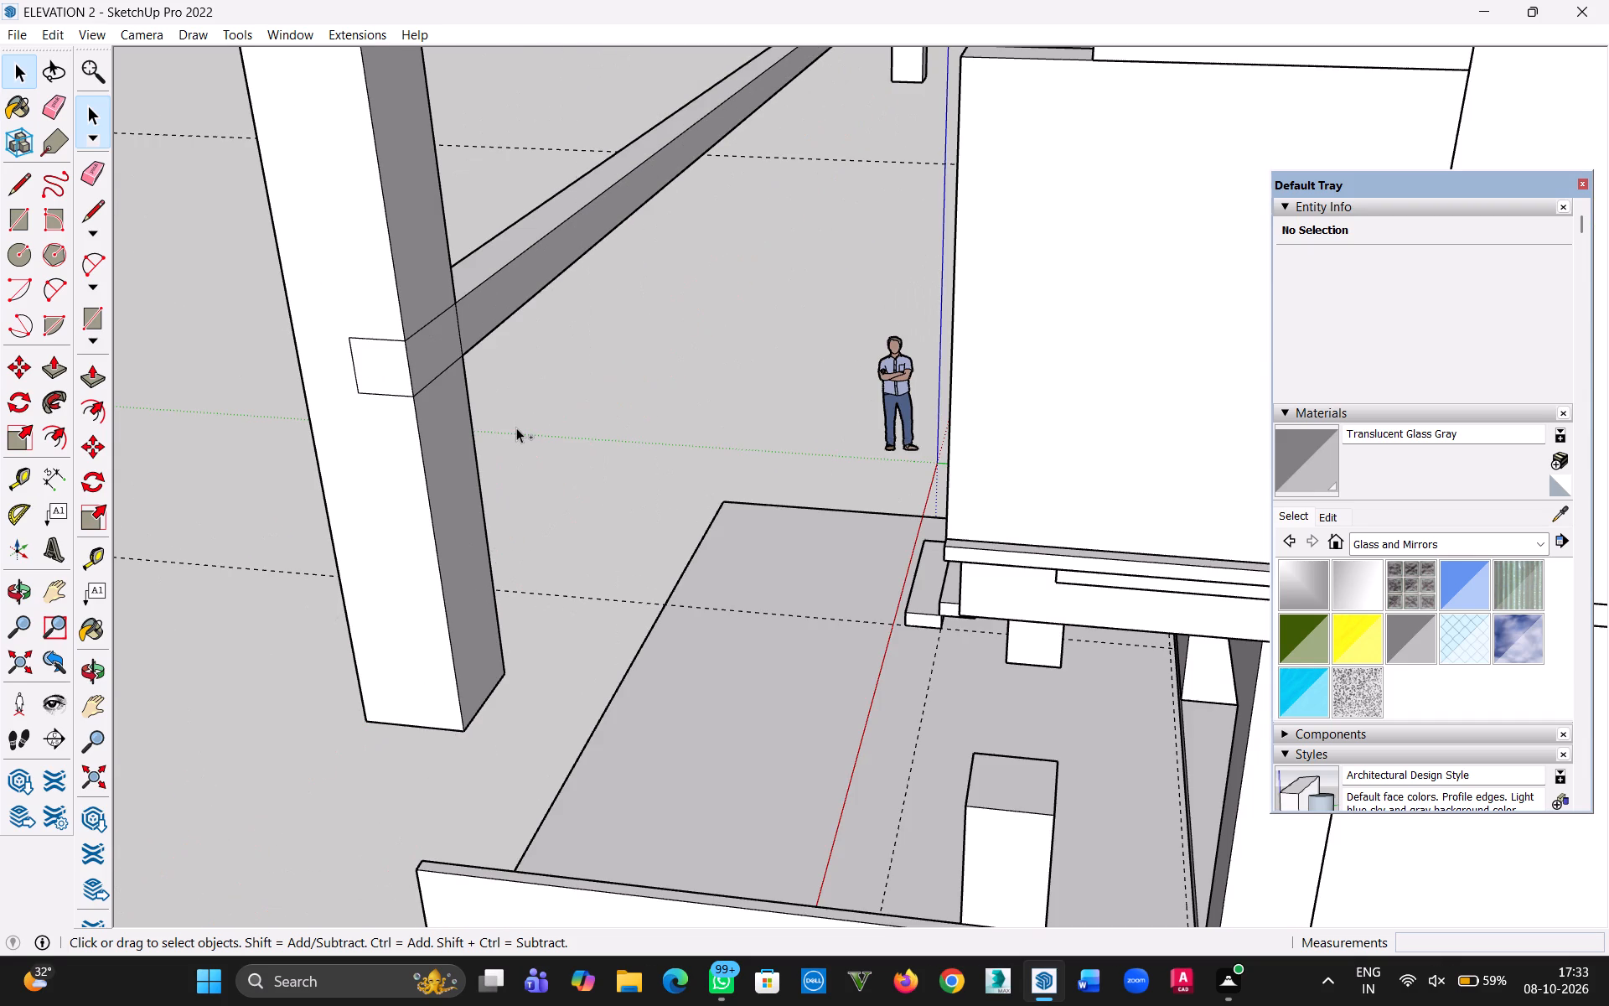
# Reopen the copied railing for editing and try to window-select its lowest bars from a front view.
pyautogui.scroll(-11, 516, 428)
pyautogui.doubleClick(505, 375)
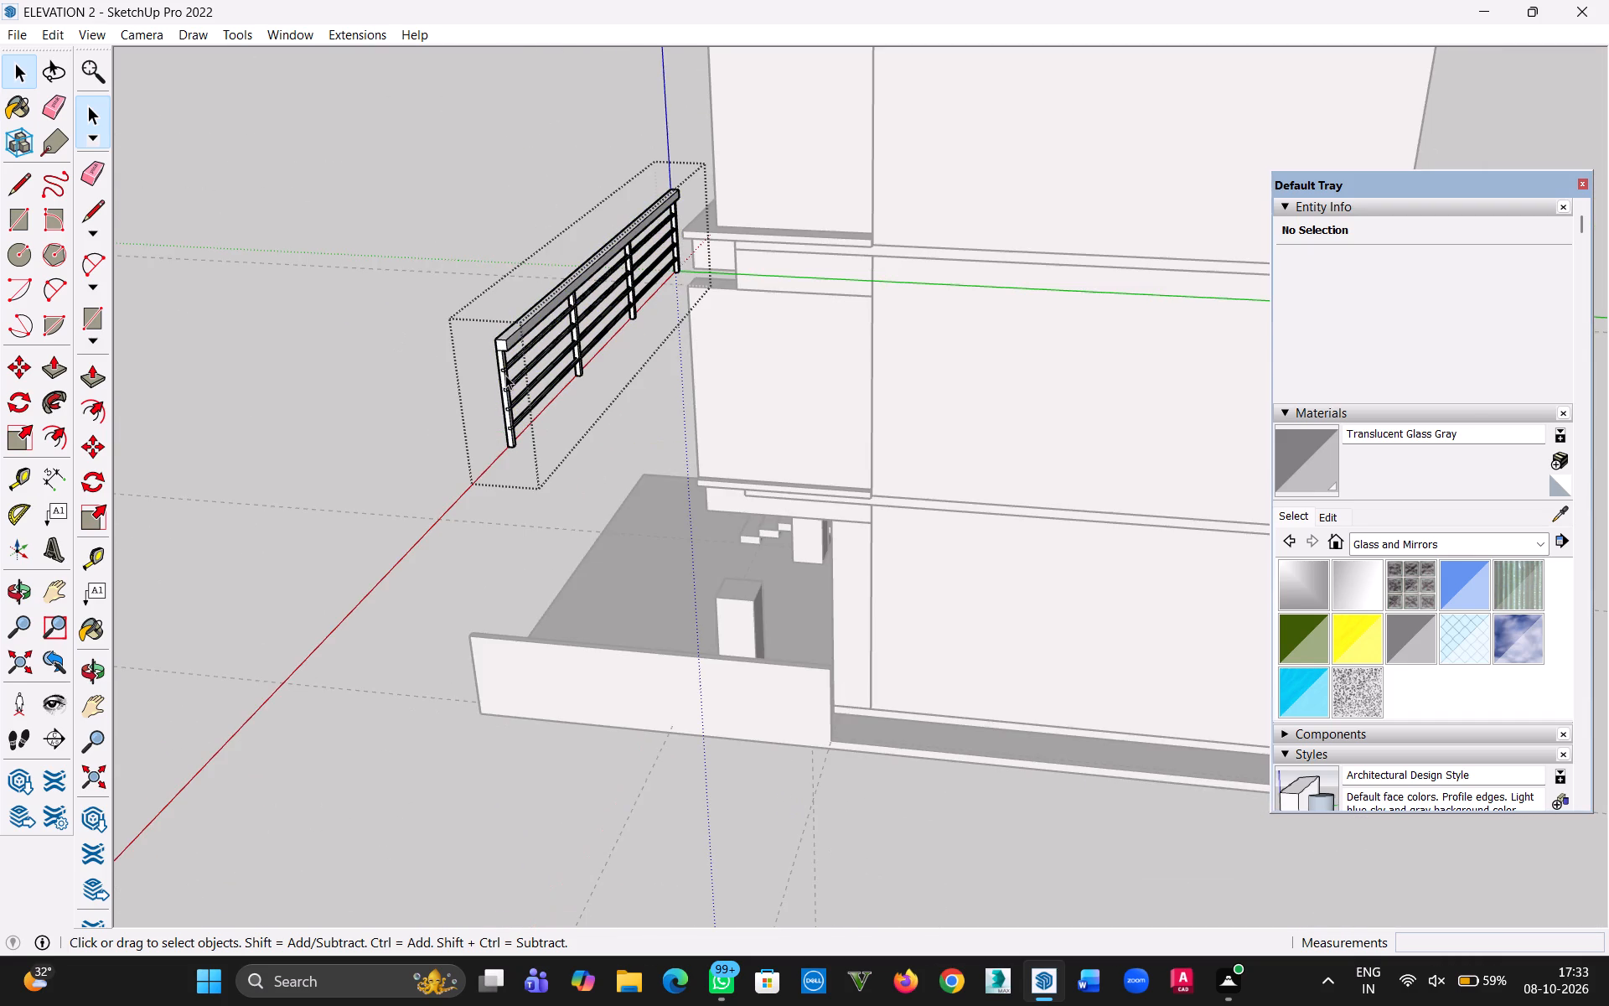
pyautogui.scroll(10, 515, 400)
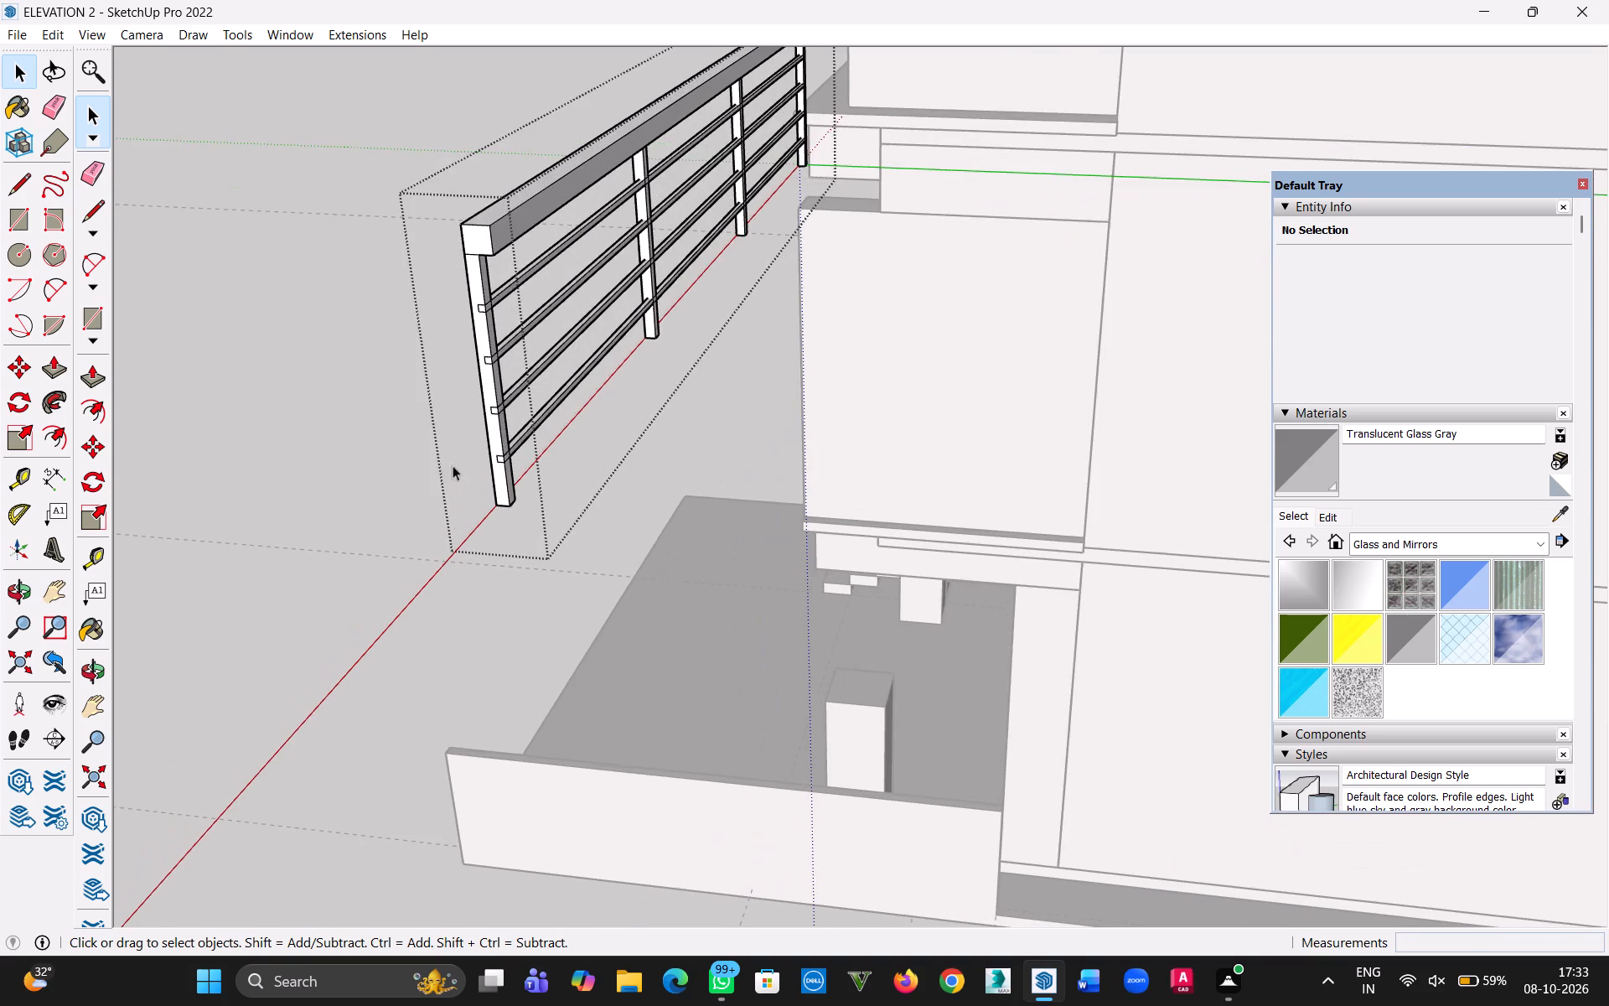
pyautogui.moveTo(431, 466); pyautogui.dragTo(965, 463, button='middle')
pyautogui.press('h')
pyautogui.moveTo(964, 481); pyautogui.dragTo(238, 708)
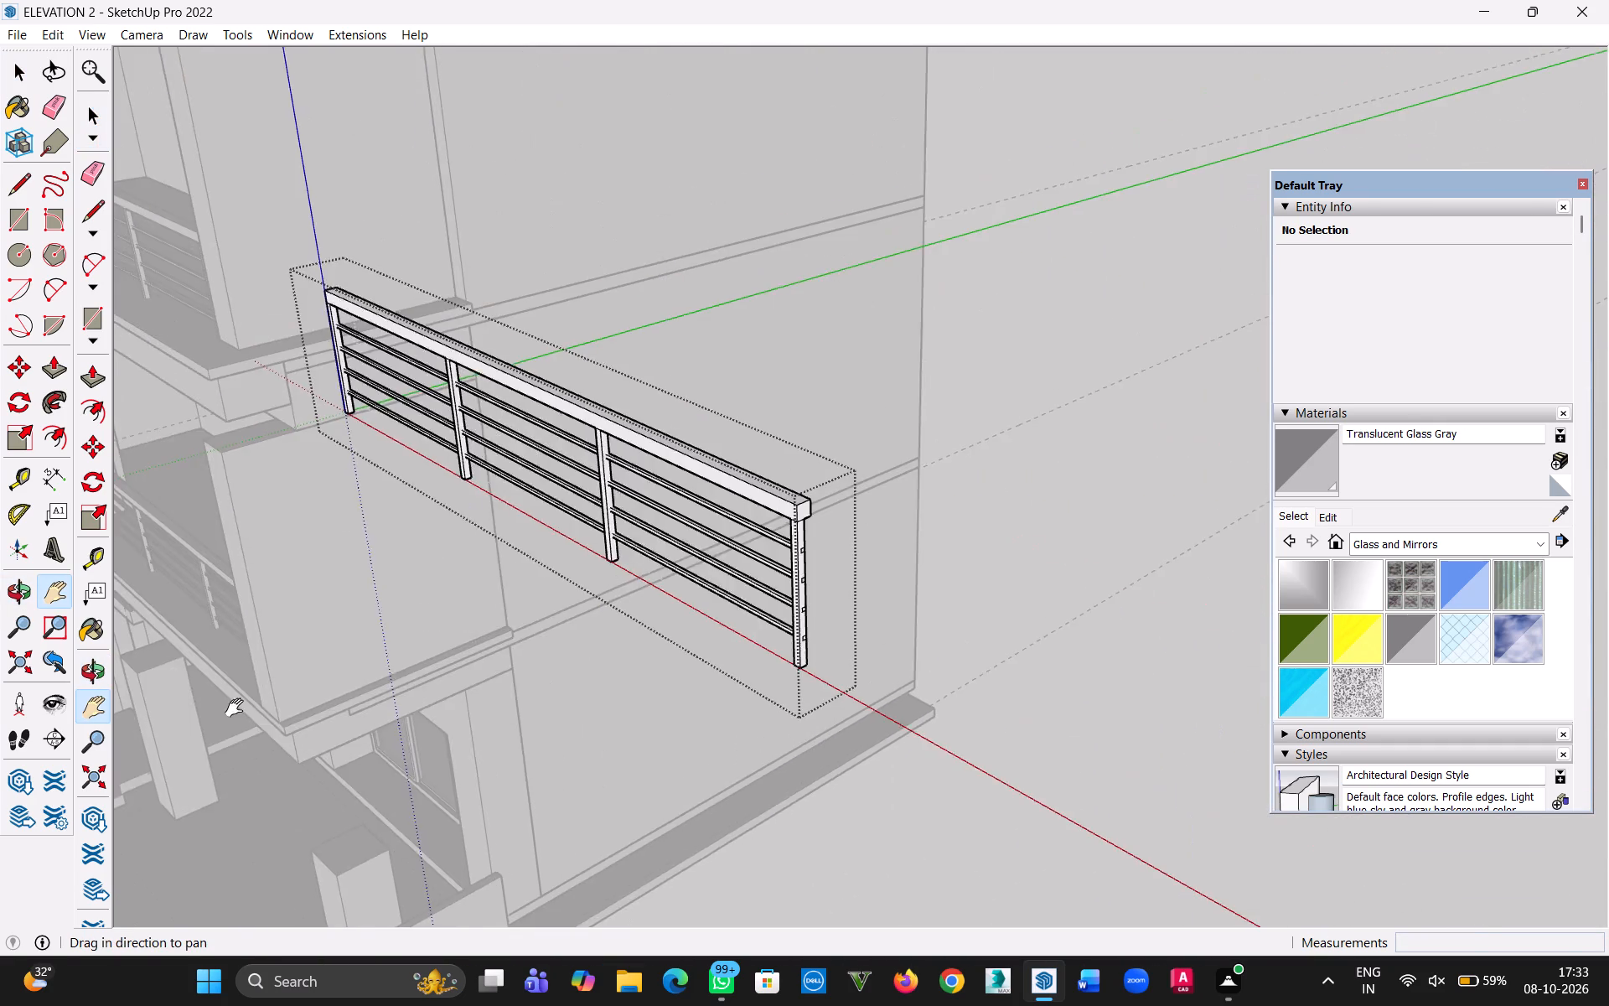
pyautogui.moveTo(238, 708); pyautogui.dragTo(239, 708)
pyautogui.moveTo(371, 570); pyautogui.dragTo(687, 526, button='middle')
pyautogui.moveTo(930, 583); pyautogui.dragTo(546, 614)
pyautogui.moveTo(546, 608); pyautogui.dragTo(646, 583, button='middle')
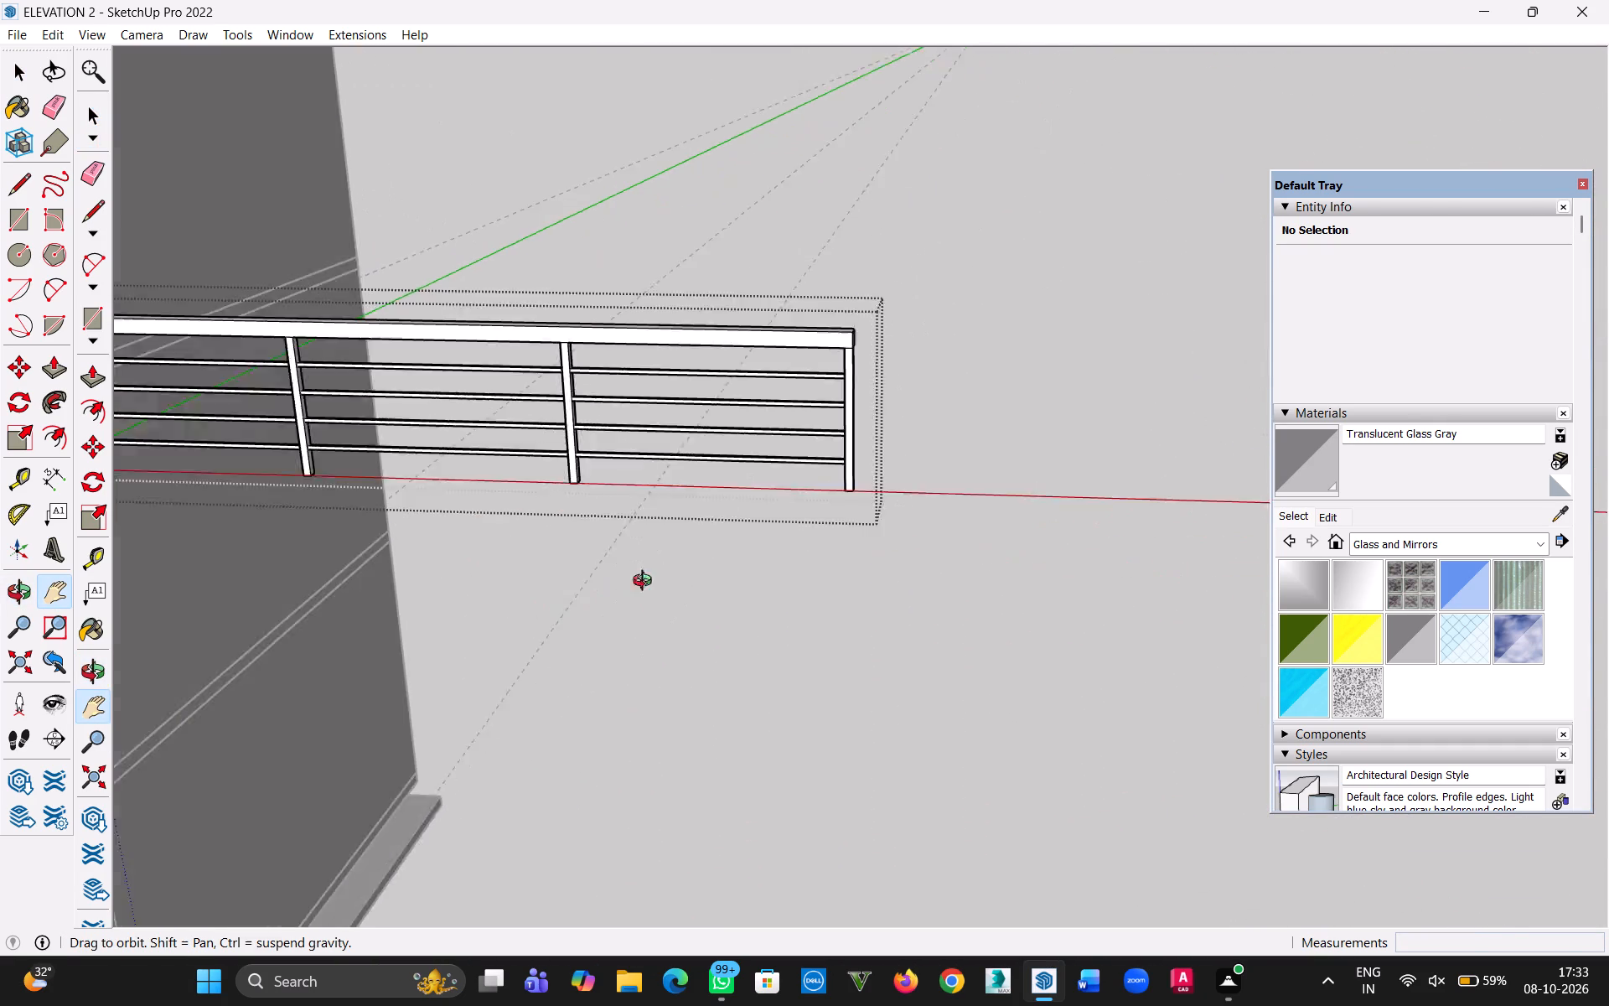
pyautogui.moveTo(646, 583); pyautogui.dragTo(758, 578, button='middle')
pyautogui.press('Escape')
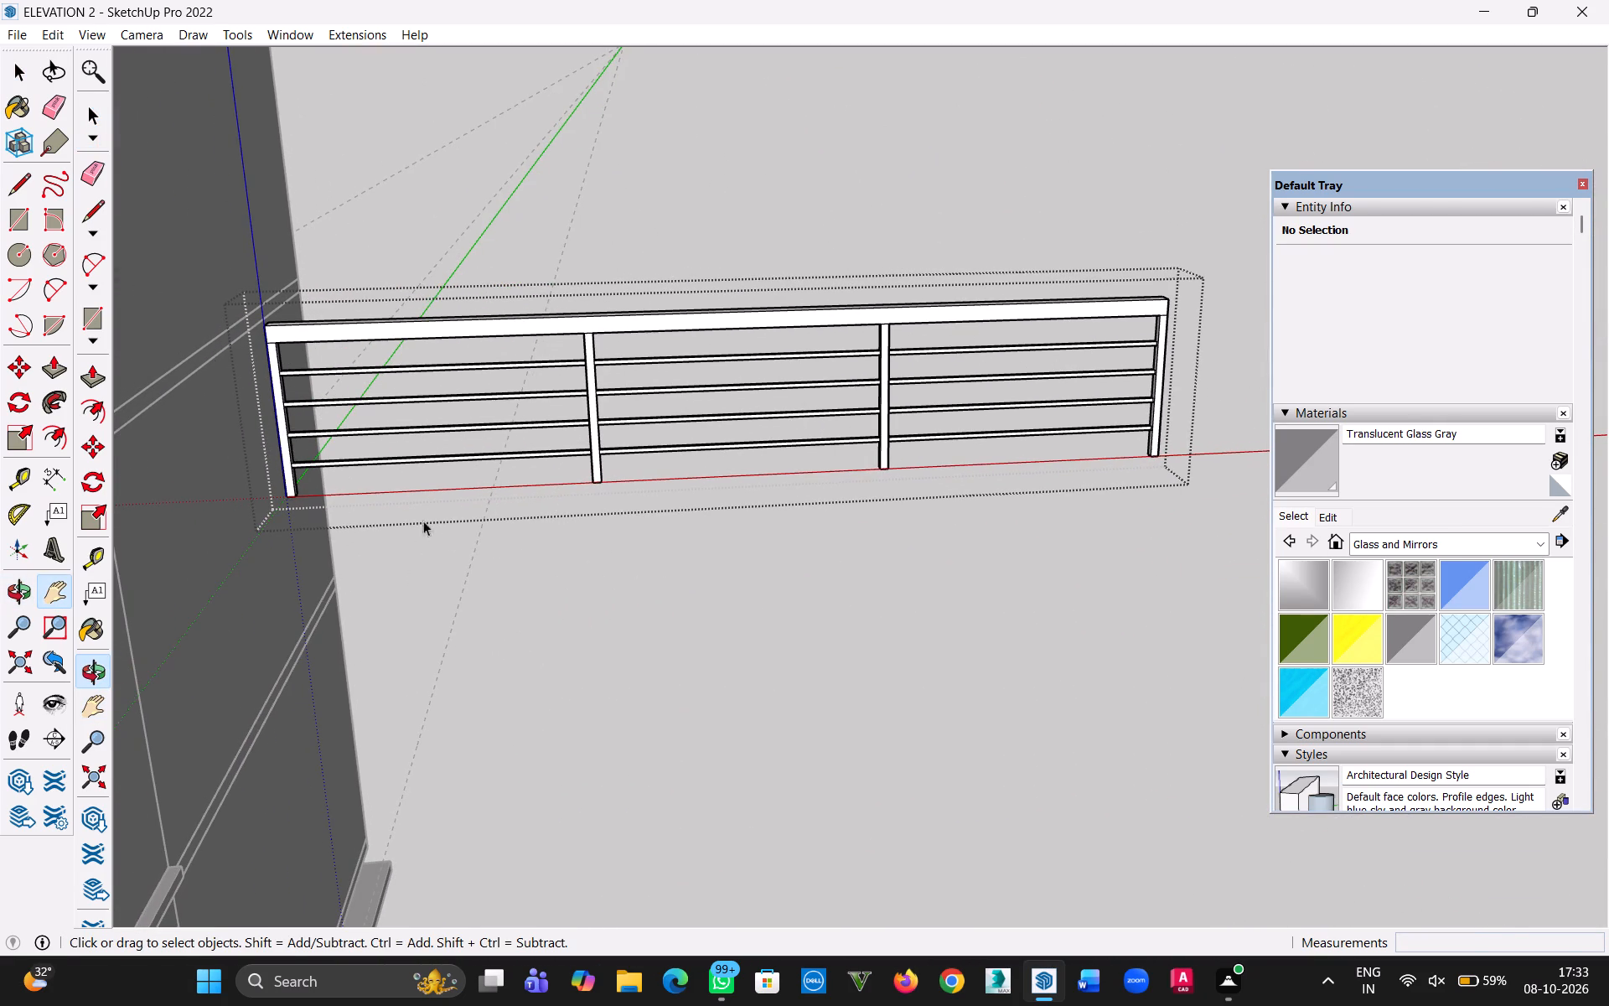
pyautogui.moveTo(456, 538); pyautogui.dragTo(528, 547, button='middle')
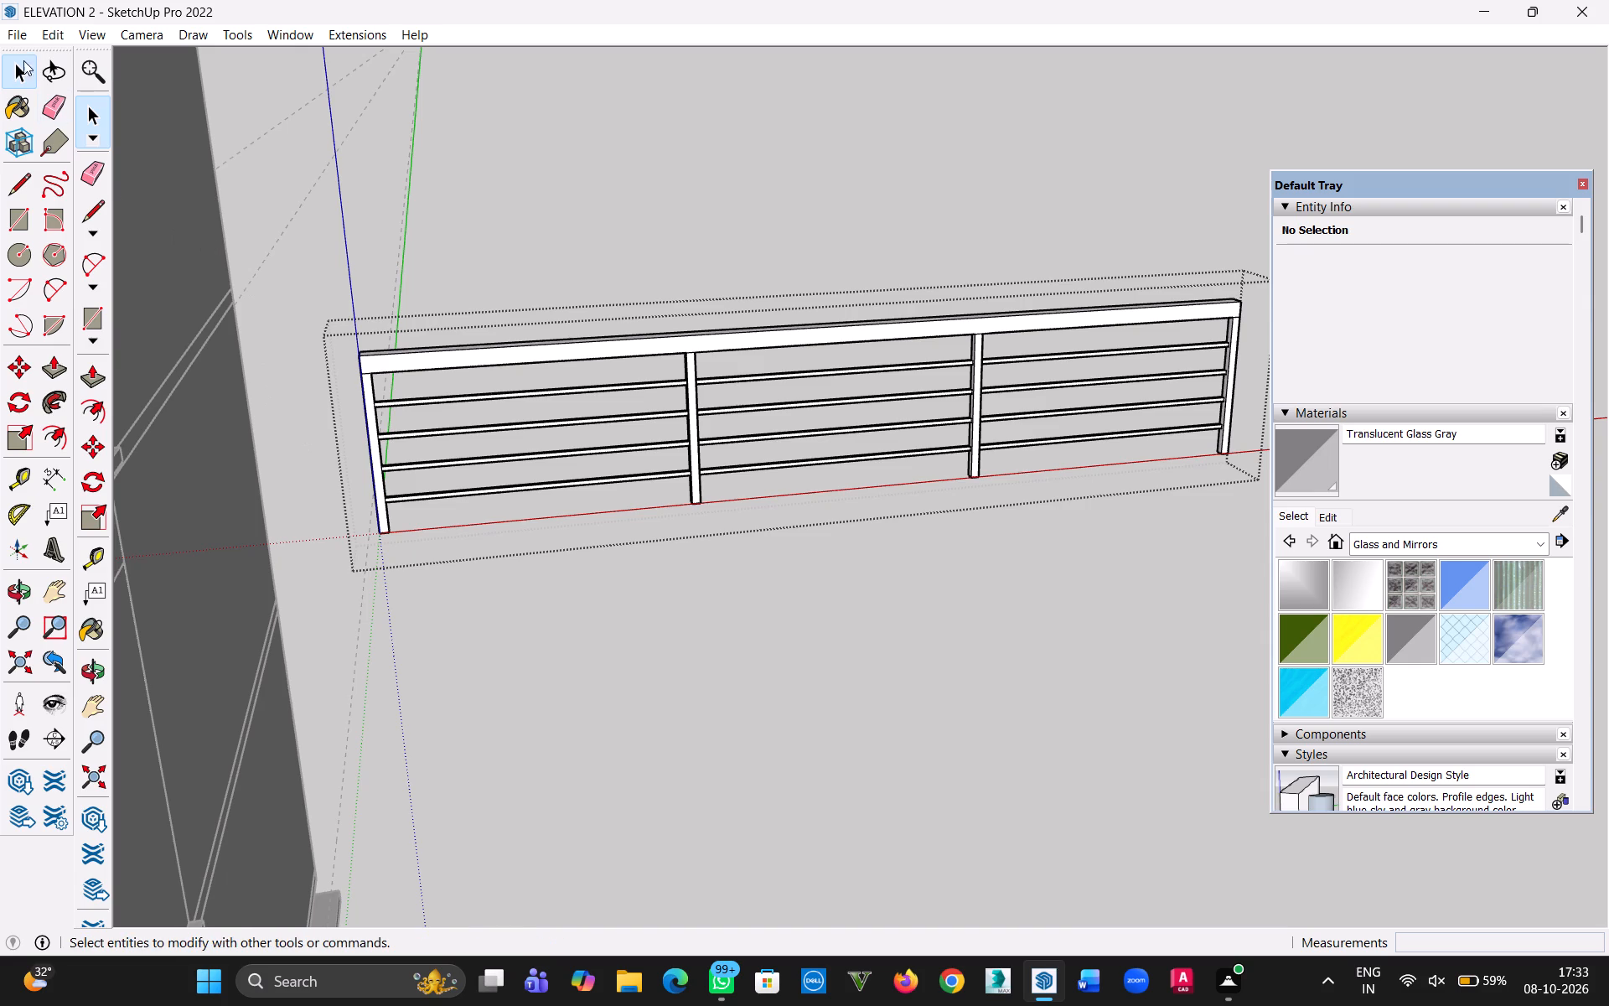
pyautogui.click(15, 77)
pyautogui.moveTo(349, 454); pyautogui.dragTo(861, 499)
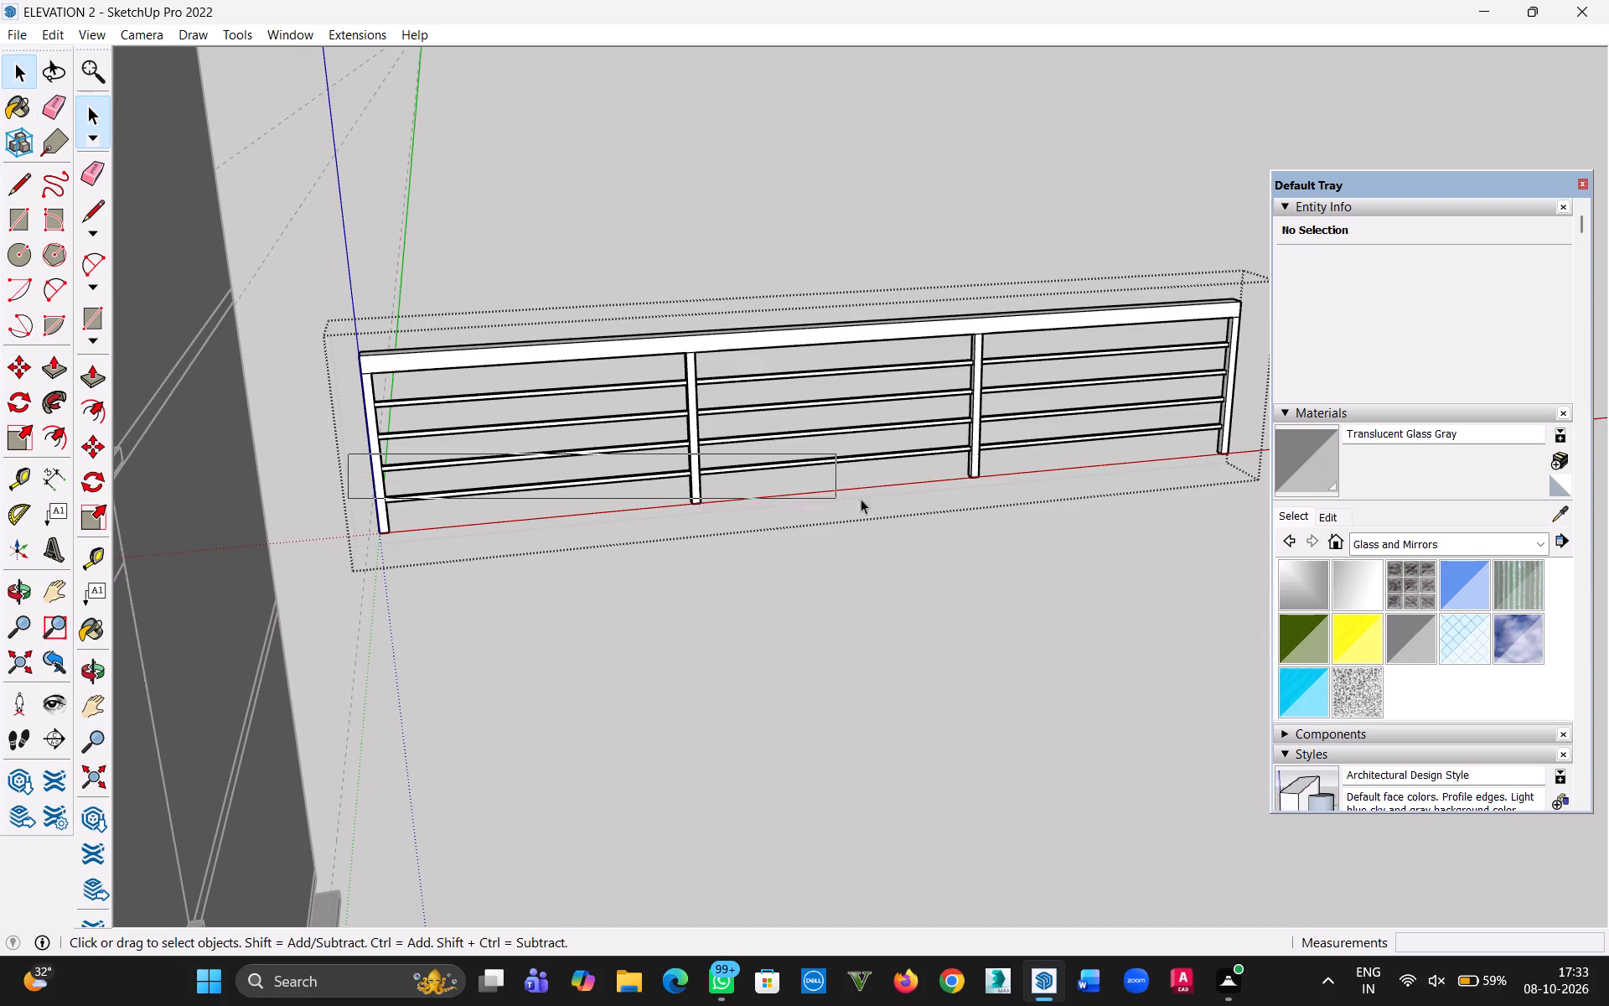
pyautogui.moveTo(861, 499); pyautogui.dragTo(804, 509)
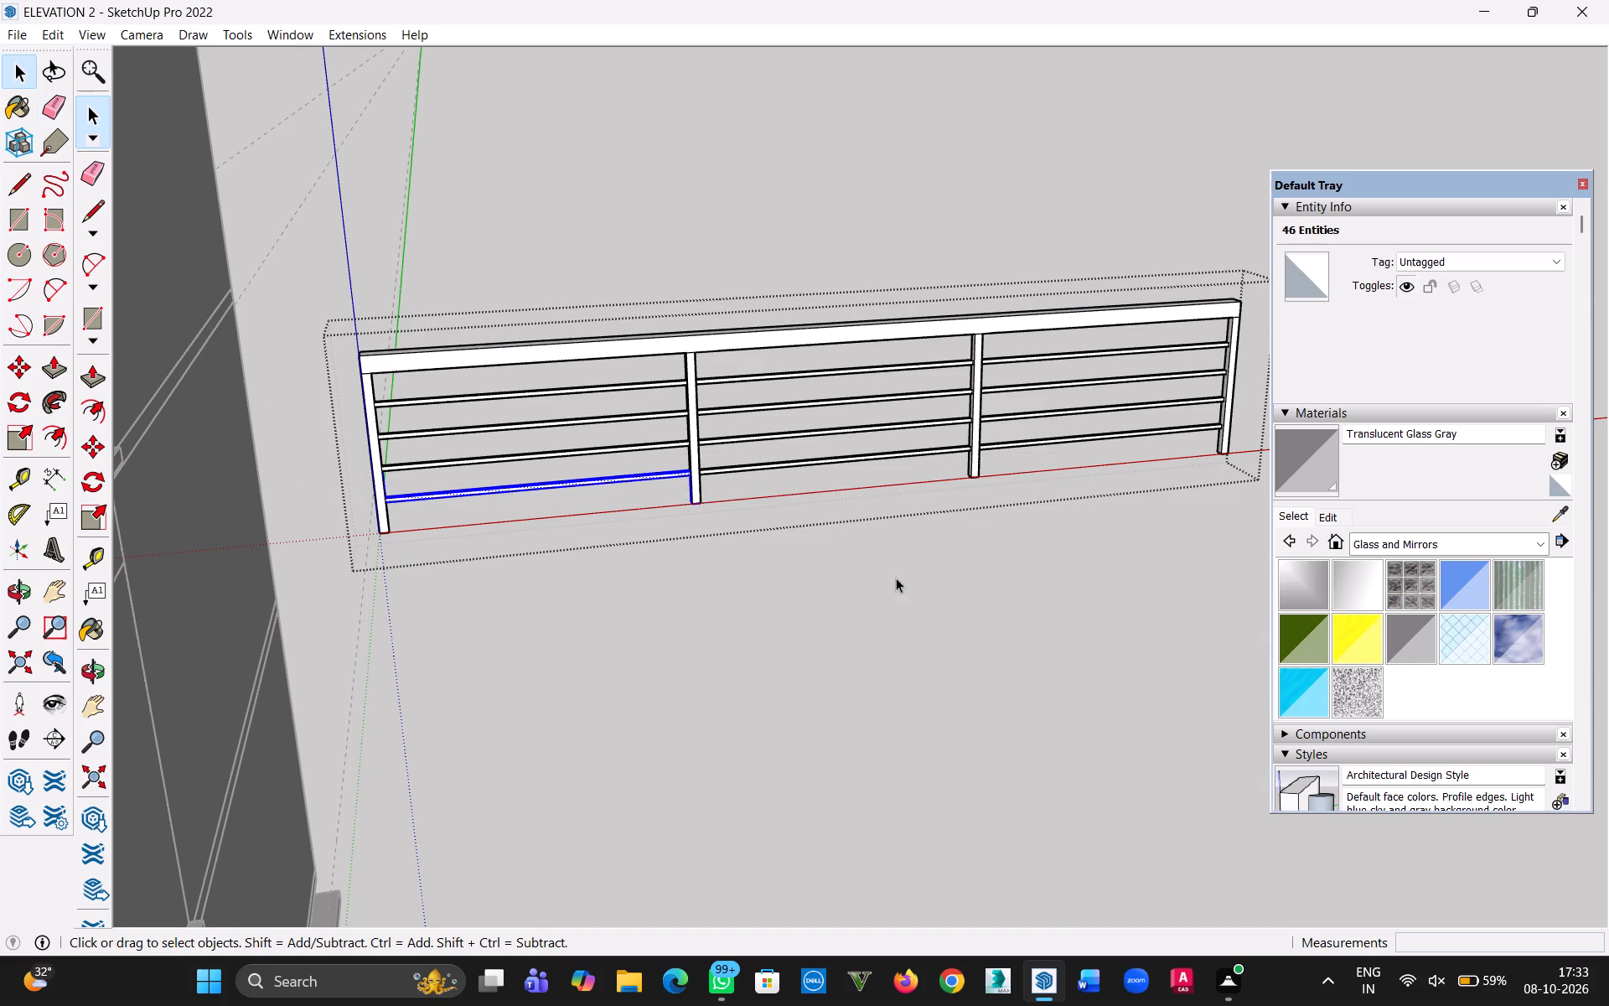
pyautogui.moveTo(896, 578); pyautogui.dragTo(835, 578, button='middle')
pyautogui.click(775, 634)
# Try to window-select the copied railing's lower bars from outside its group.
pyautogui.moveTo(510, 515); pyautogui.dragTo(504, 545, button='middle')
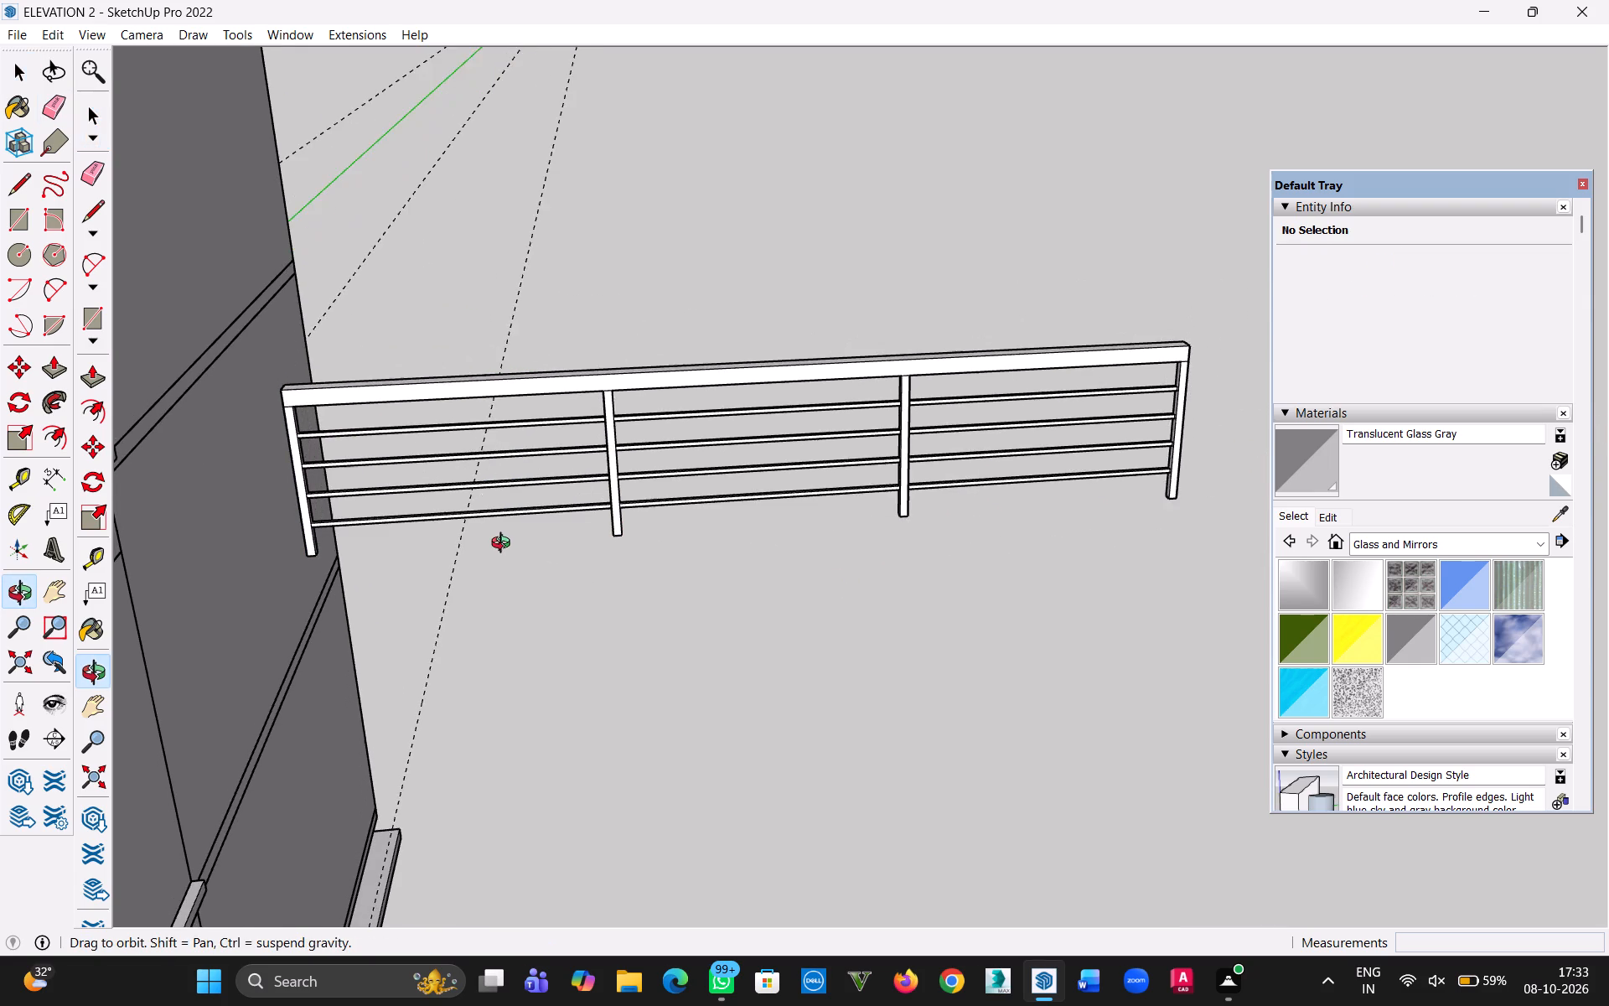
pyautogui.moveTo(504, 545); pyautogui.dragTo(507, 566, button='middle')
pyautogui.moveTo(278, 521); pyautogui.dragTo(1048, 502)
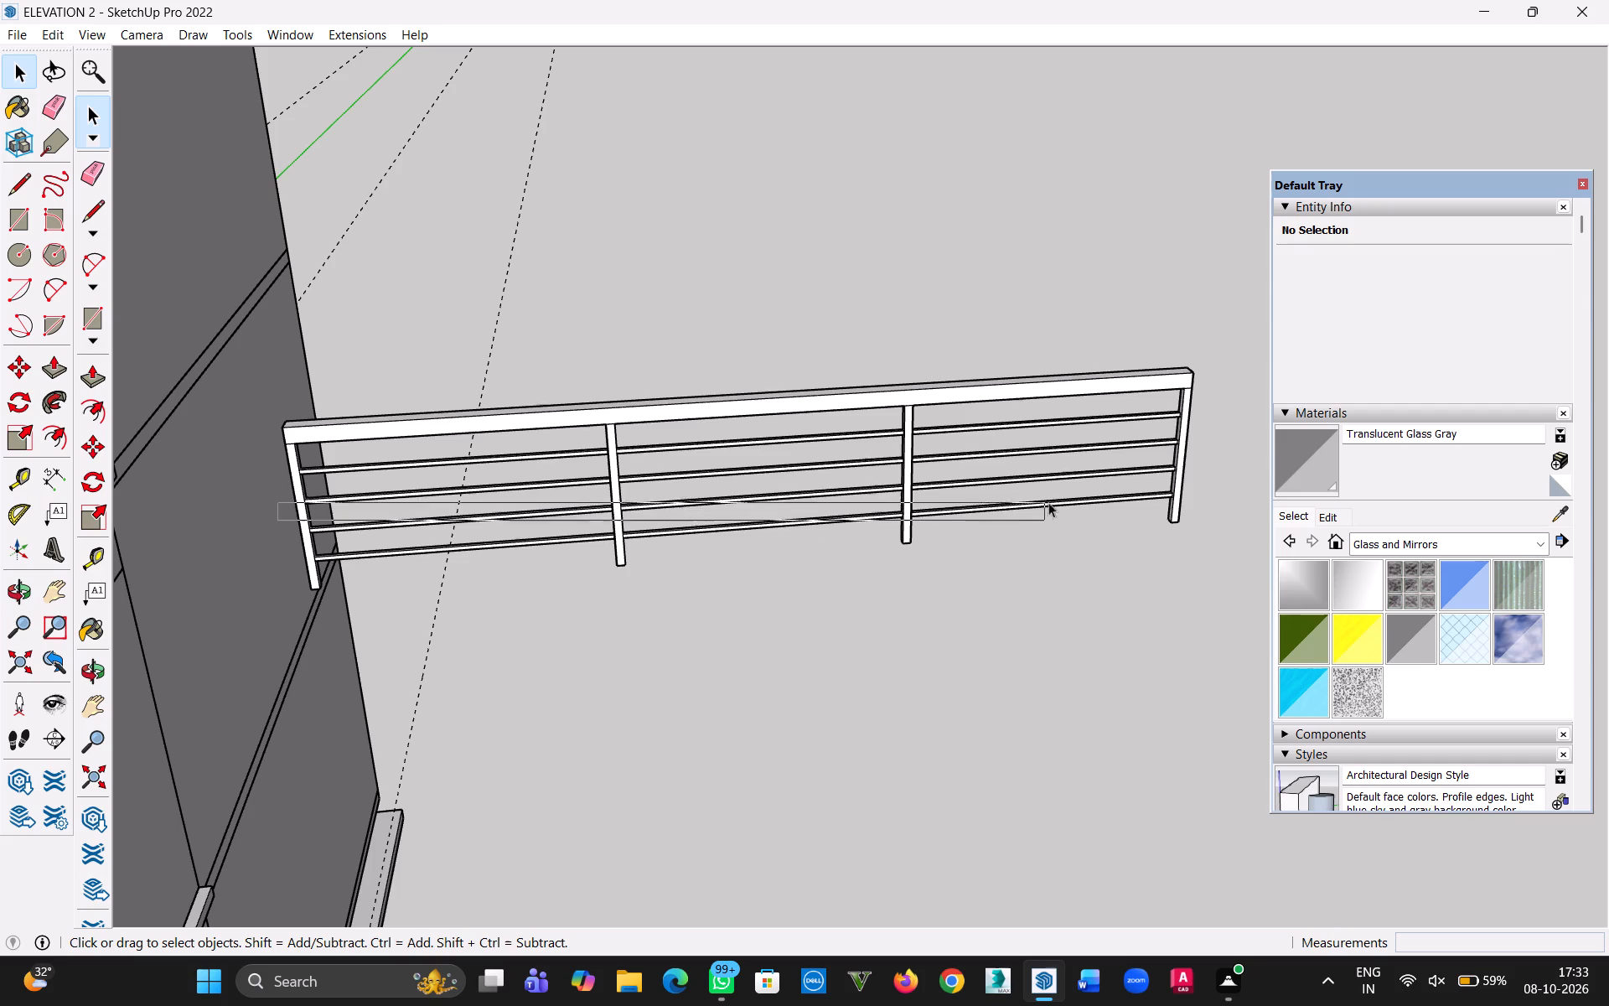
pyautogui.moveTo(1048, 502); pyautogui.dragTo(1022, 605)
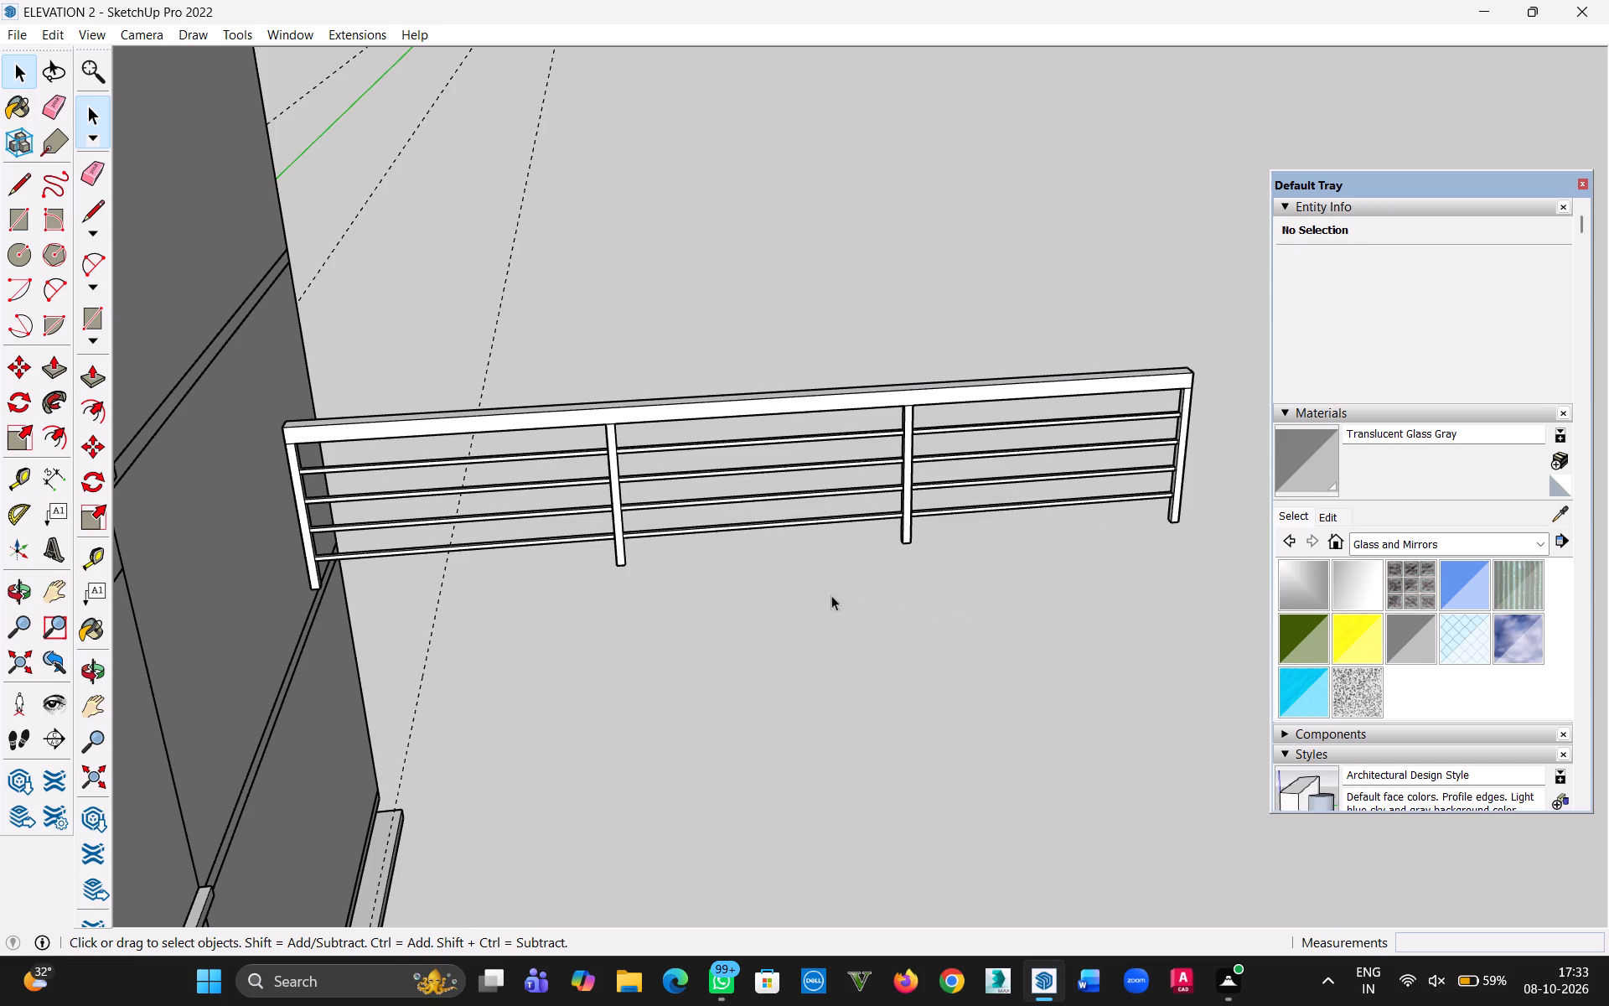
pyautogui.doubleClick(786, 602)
# Move the copied railing sideways along the red axis, farther away from the house, and leave it deselected.
pyautogui.press('m')
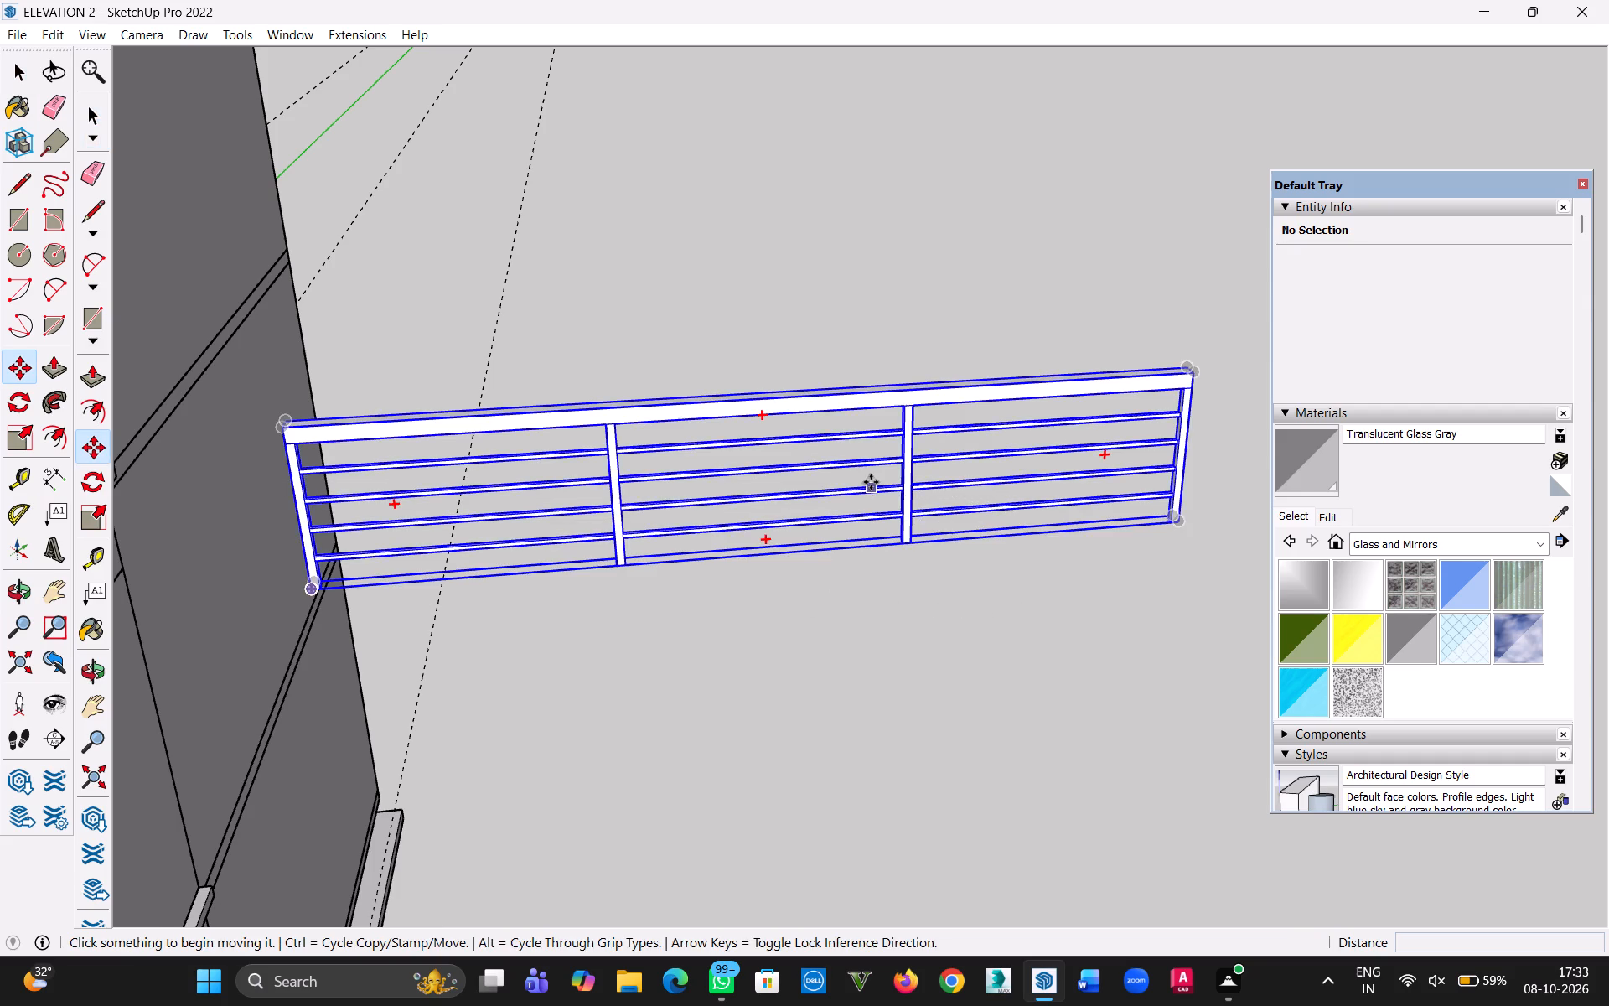
pyautogui.click(871, 482)
pyautogui.press('h')
pyautogui.moveTo(958, 505); pyautogui.dragTo(430, 520)
pyautogui.moveTo(1111, 511); pyautogui.dragTo(1110, 511)
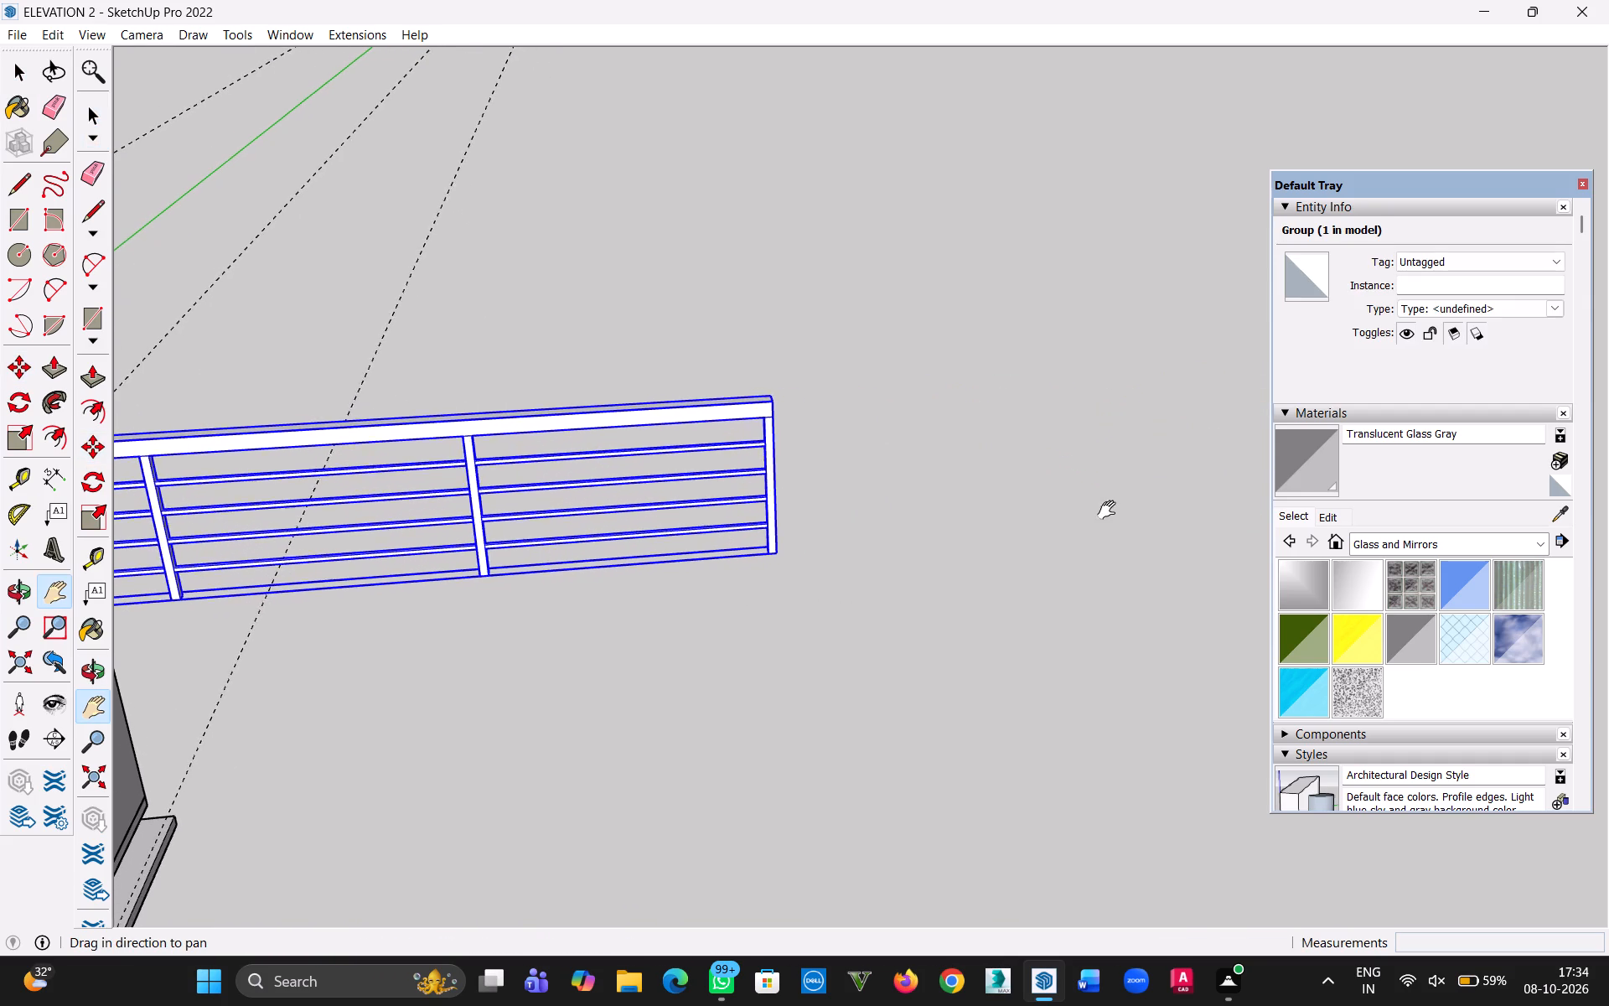
pyautogui.moveTo(1110, 511); pyautogui.dragTo(1011, 524)
pyautogui.scroll(-13, 1006, 526)
pyautogui.press('Escape')
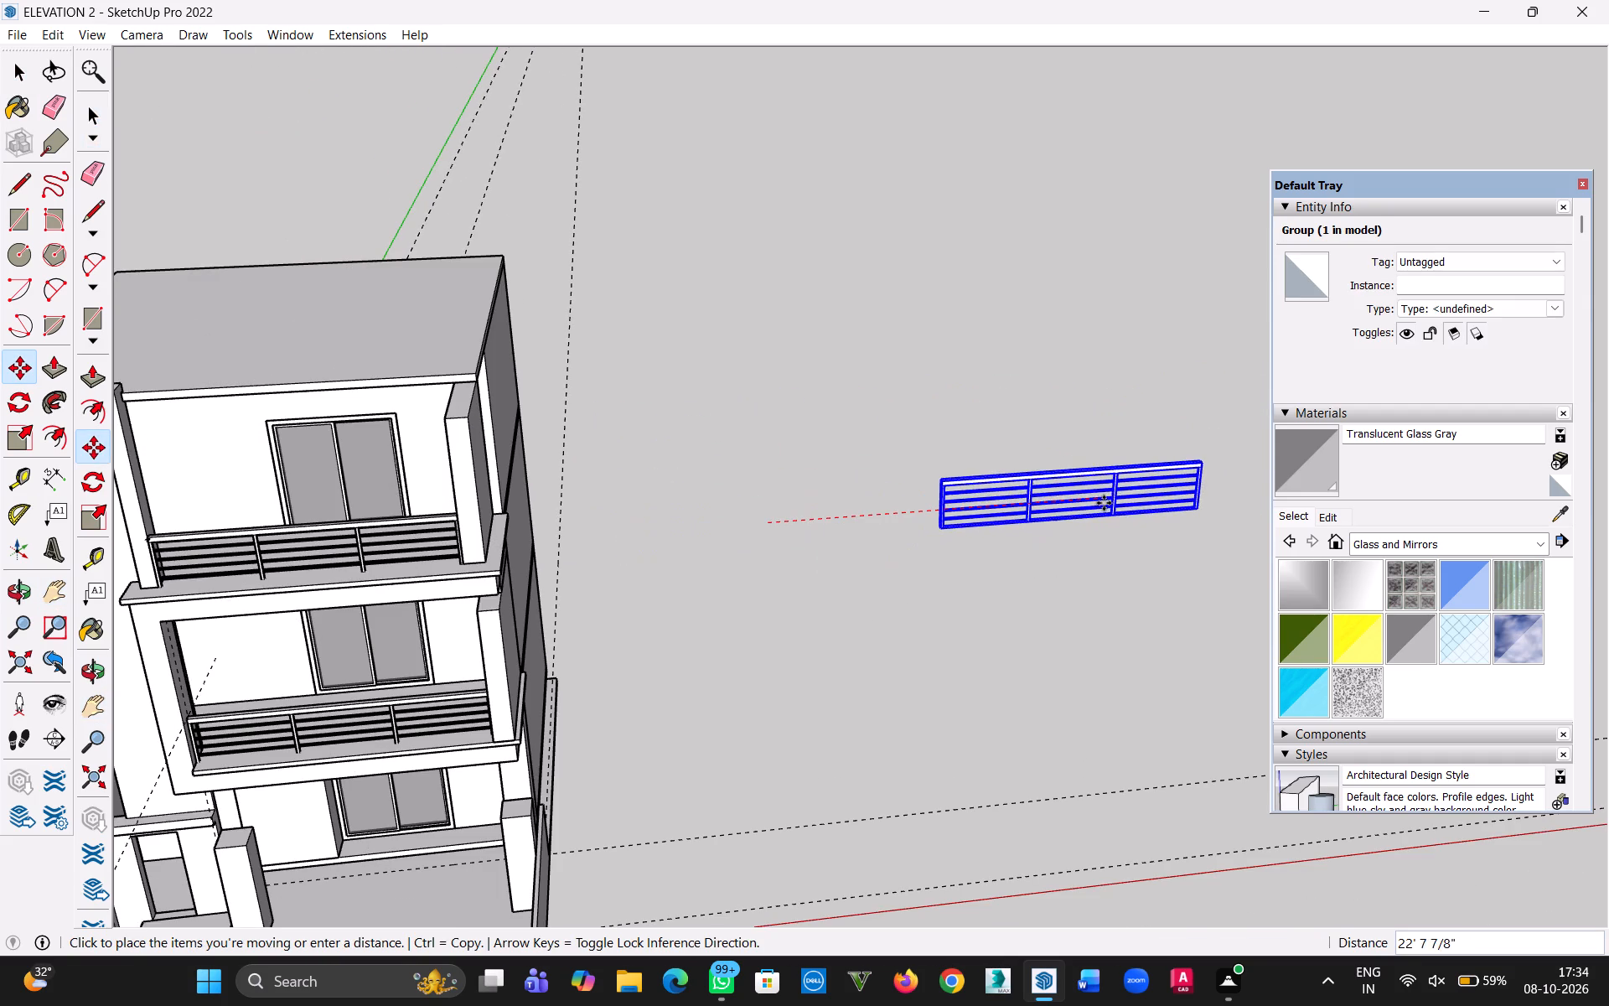
pyautogui.click(1161, 492)
pyautogui.press('h')
pyautogui.moveTo(1113, 572); pyautogui.dragTo(848, 592)
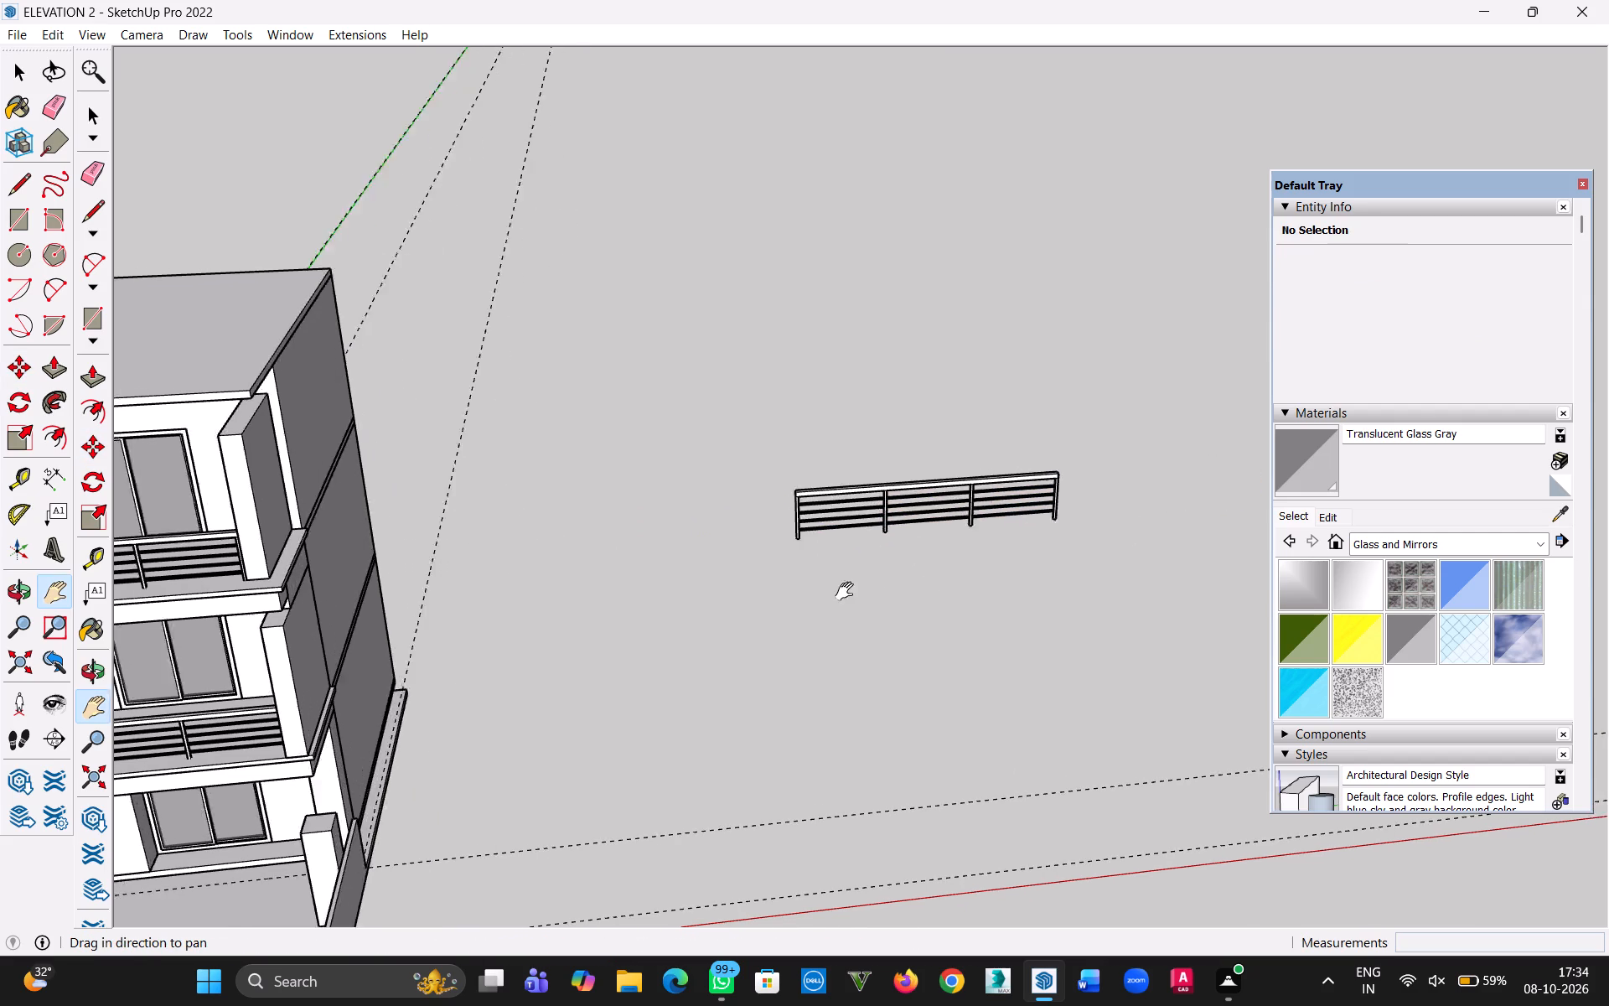
pyautogui.moveTo(848, 592); pyautogui.dragTo(800, 599)
pyautogui.scroll(13, 803, 550)
pyautogui.scroll(-4, 861, 535)
pyautogui.press('Escape')
pyautogui.press('Escape')
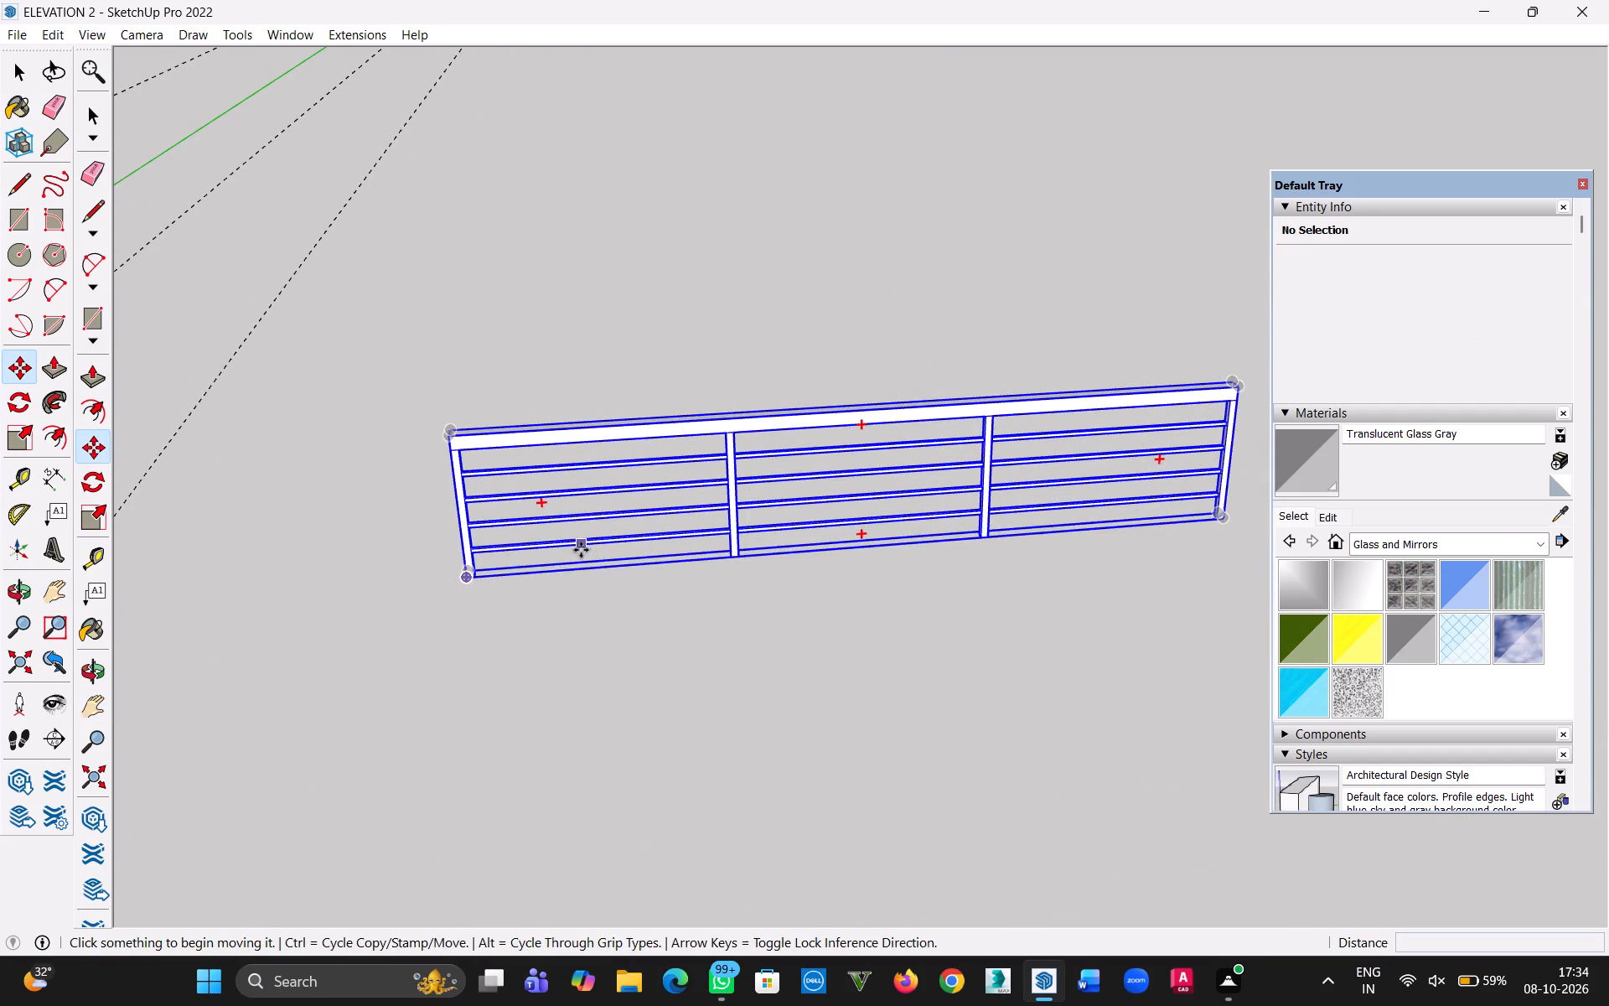
pyautogui.press('Escape')
pyautogui.press('Escape')
pyautogui.click(21, 74)
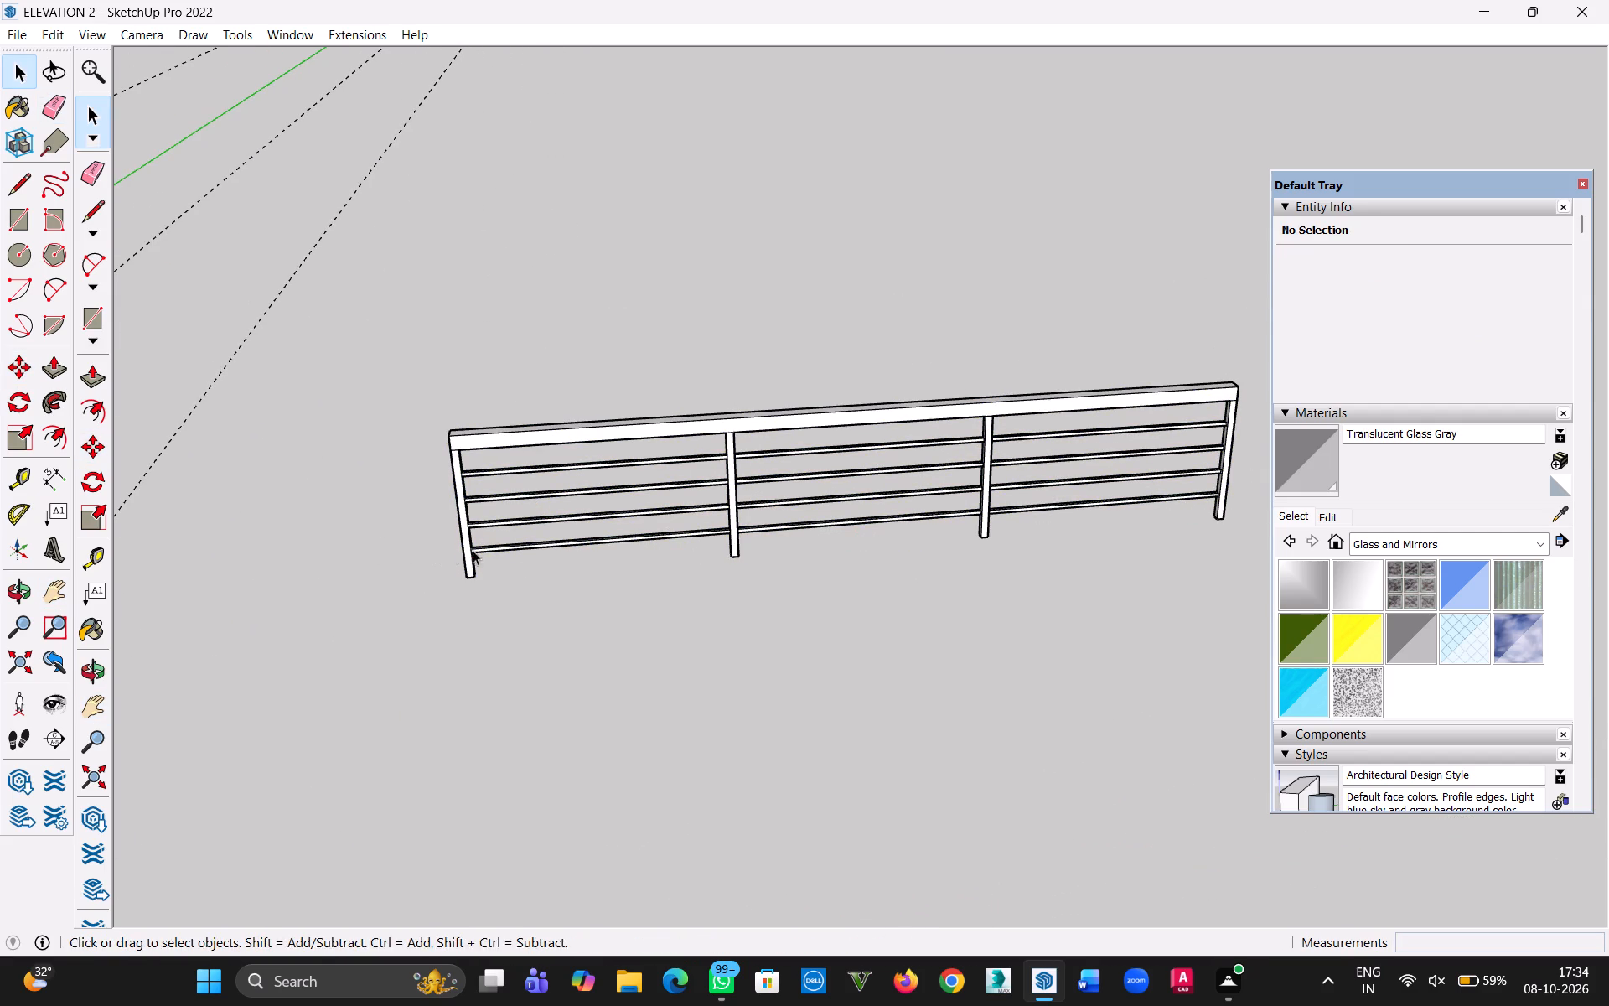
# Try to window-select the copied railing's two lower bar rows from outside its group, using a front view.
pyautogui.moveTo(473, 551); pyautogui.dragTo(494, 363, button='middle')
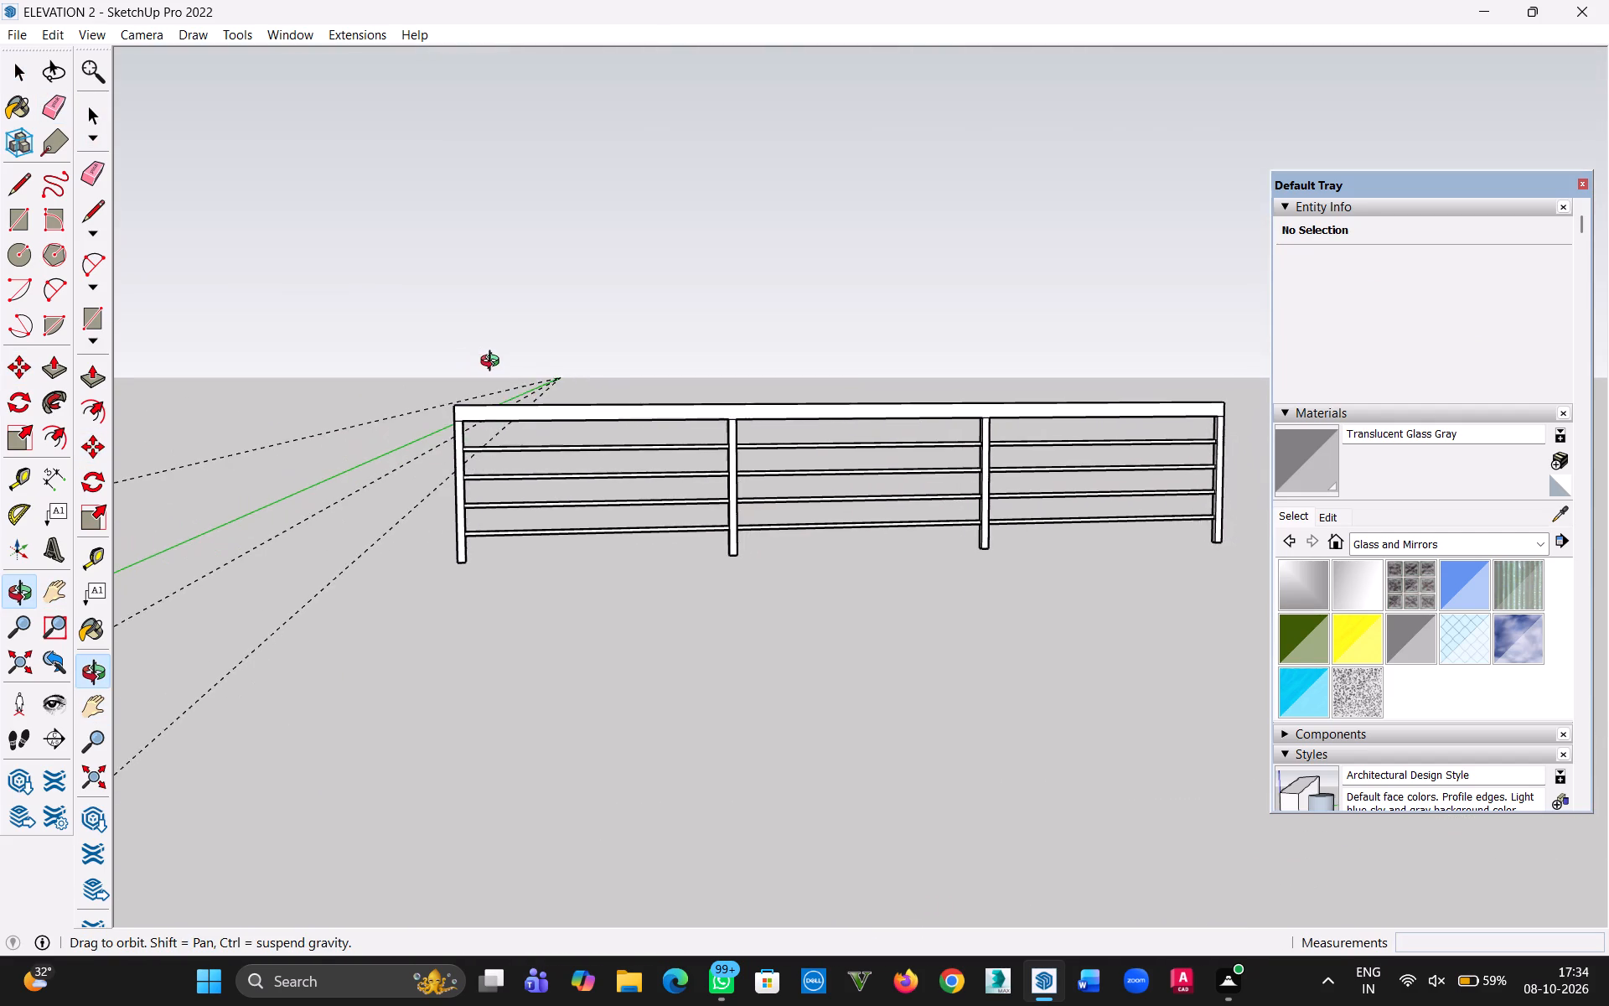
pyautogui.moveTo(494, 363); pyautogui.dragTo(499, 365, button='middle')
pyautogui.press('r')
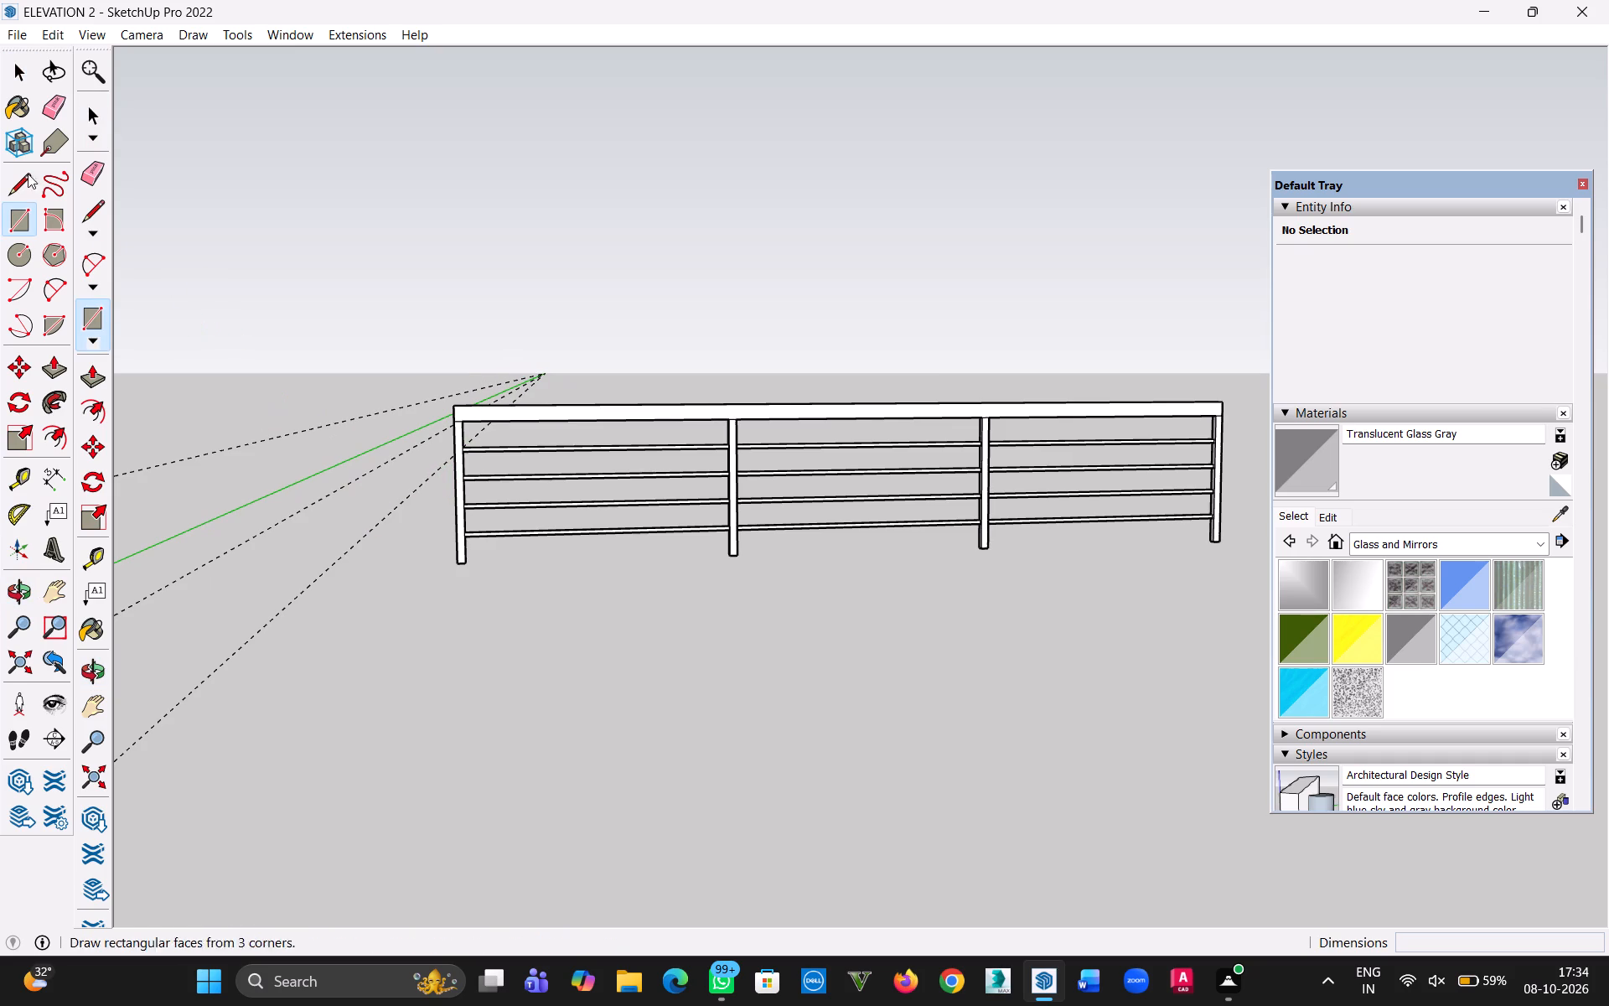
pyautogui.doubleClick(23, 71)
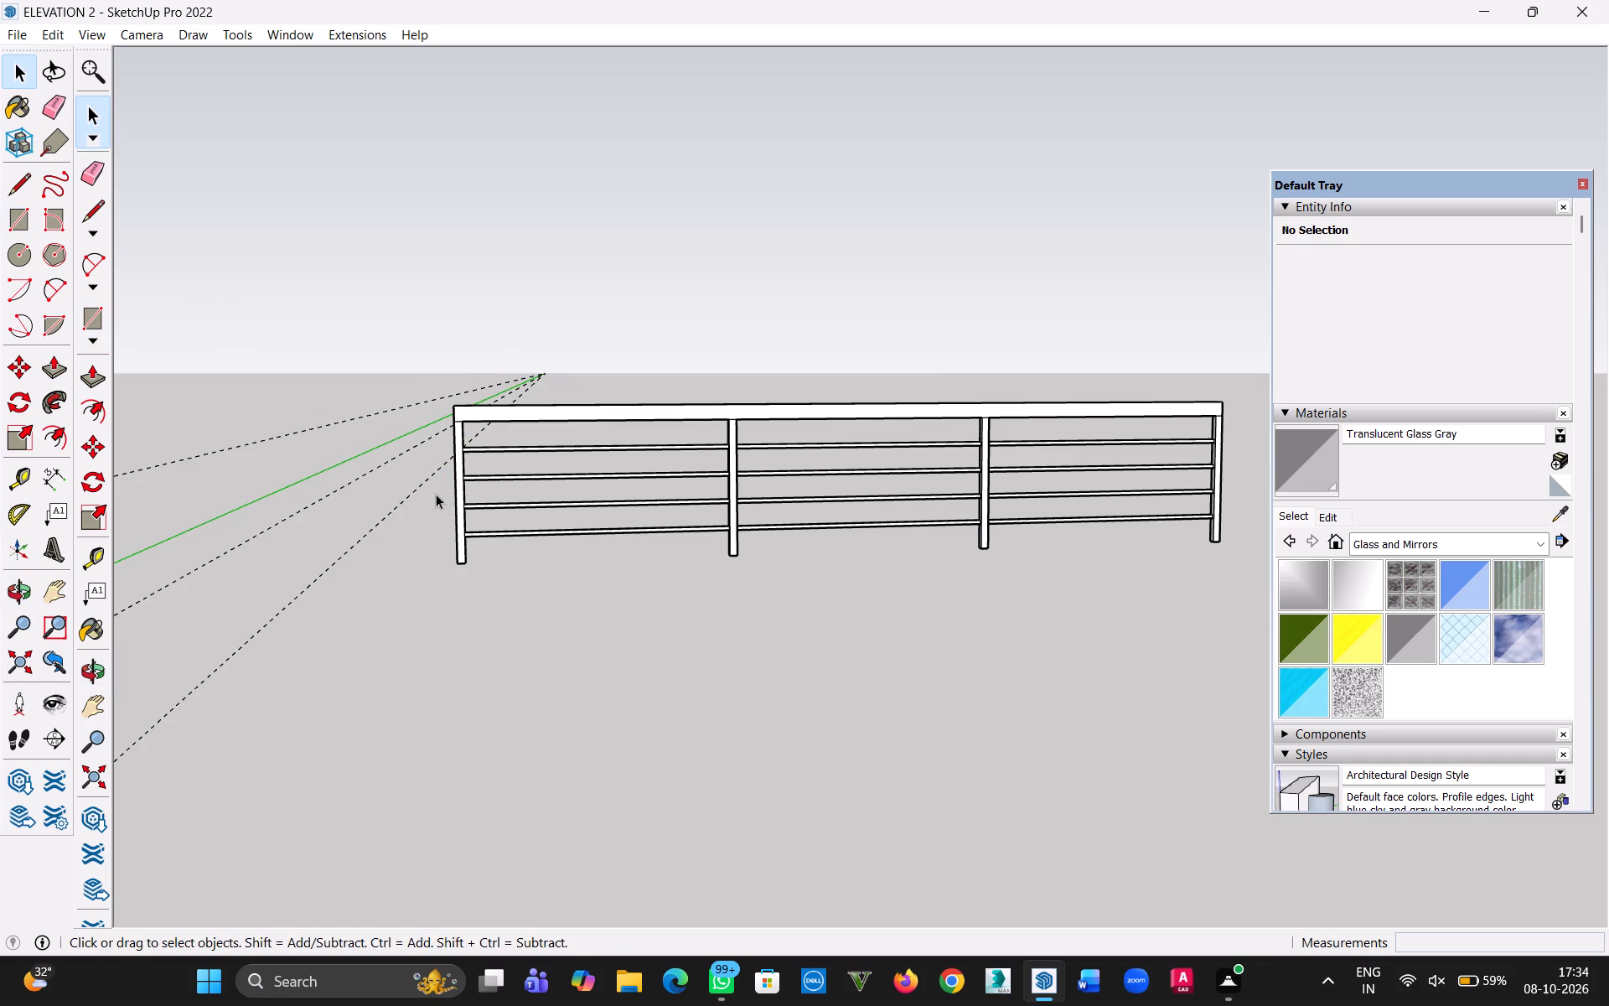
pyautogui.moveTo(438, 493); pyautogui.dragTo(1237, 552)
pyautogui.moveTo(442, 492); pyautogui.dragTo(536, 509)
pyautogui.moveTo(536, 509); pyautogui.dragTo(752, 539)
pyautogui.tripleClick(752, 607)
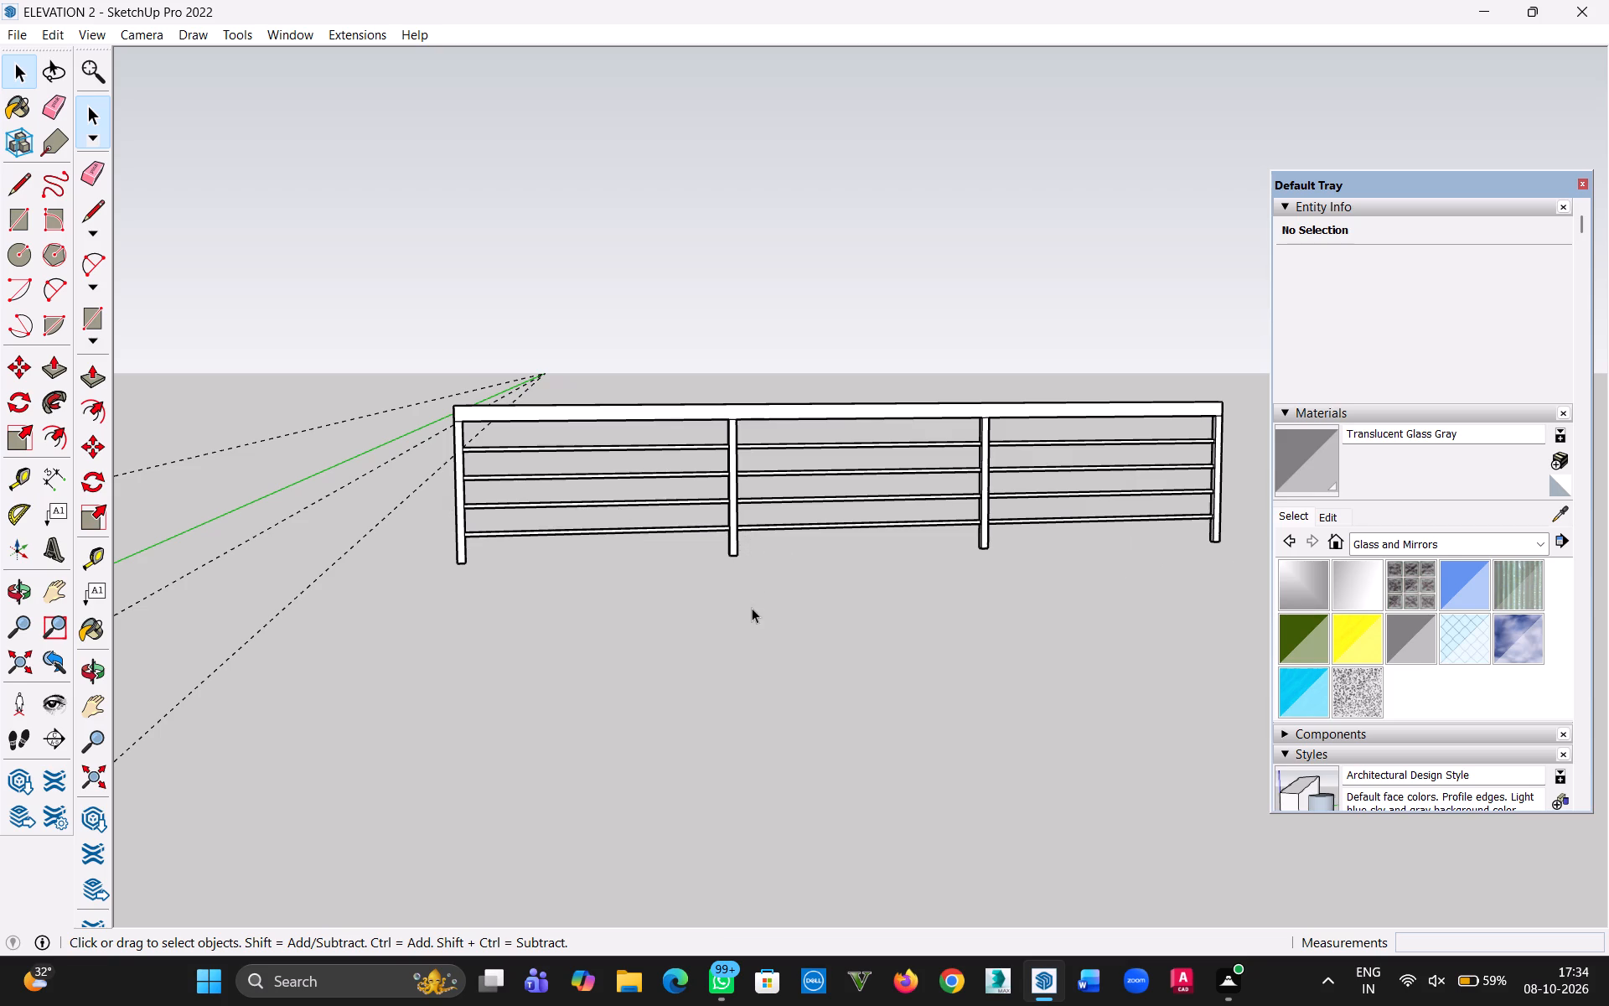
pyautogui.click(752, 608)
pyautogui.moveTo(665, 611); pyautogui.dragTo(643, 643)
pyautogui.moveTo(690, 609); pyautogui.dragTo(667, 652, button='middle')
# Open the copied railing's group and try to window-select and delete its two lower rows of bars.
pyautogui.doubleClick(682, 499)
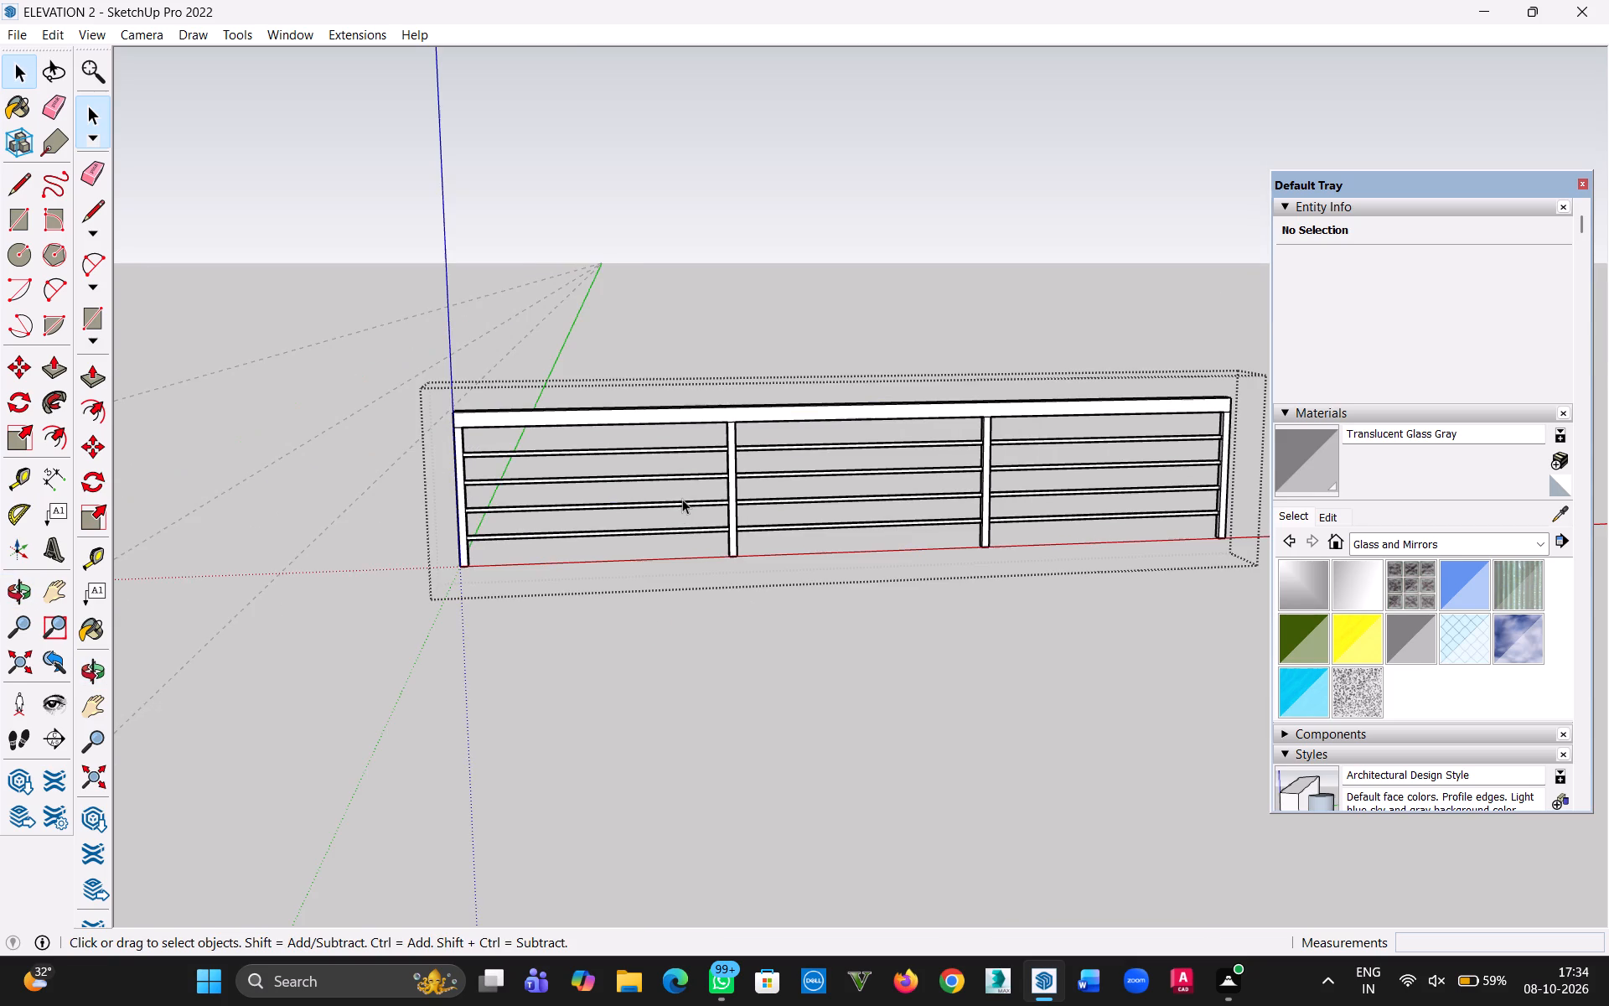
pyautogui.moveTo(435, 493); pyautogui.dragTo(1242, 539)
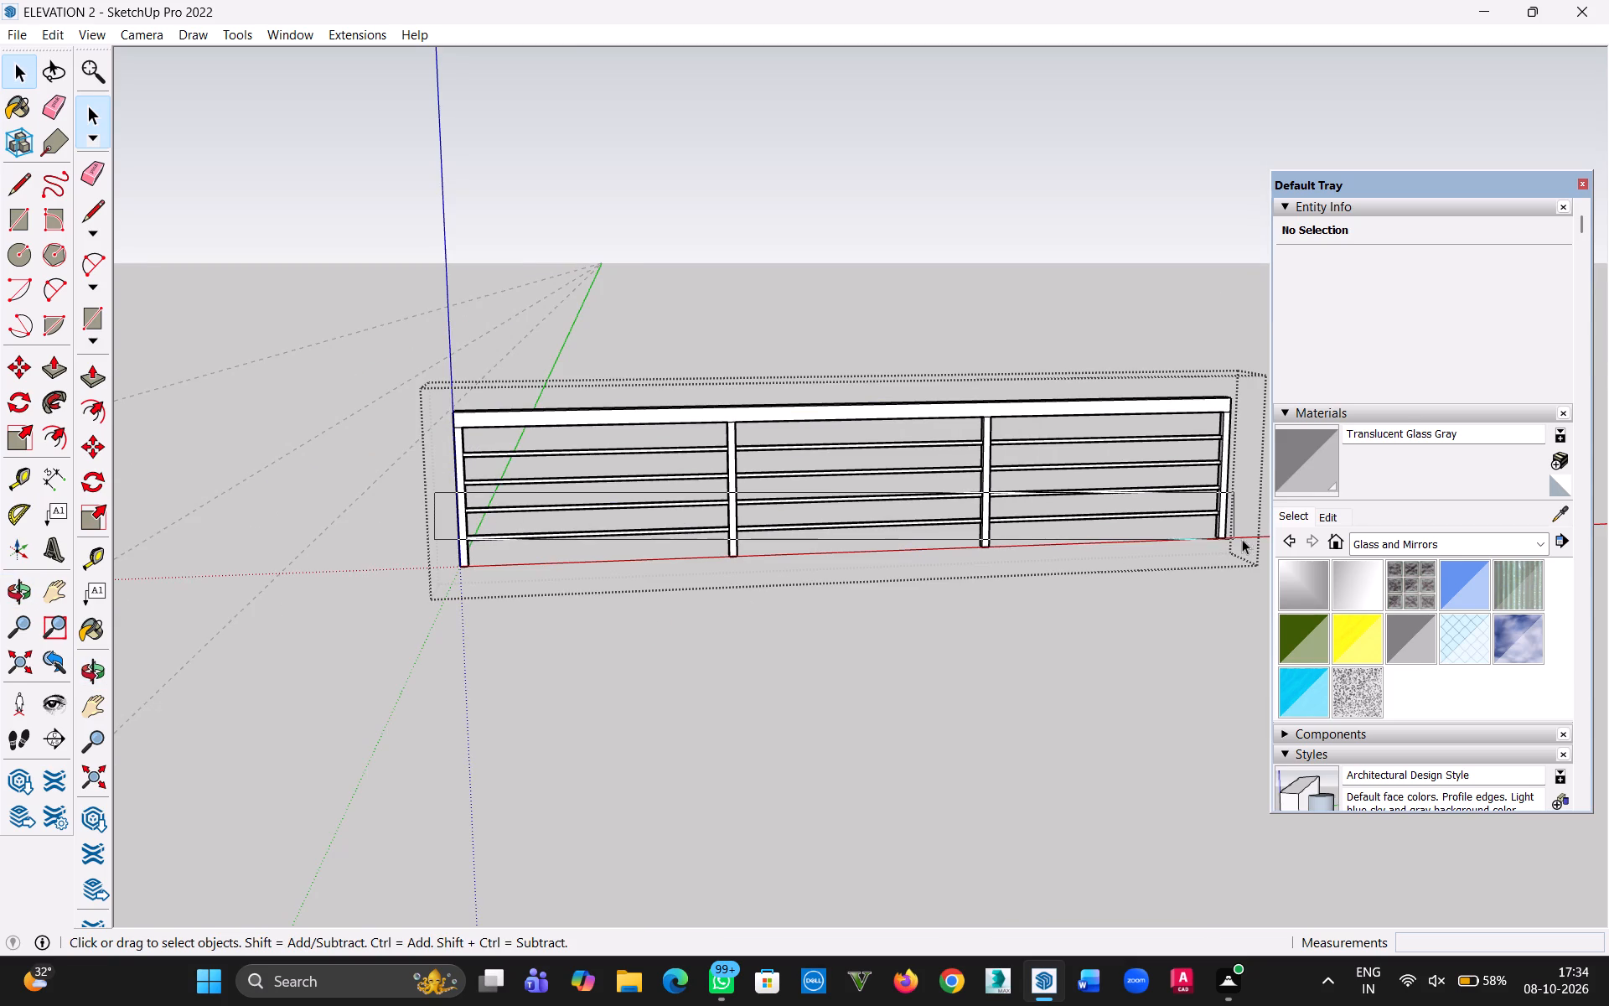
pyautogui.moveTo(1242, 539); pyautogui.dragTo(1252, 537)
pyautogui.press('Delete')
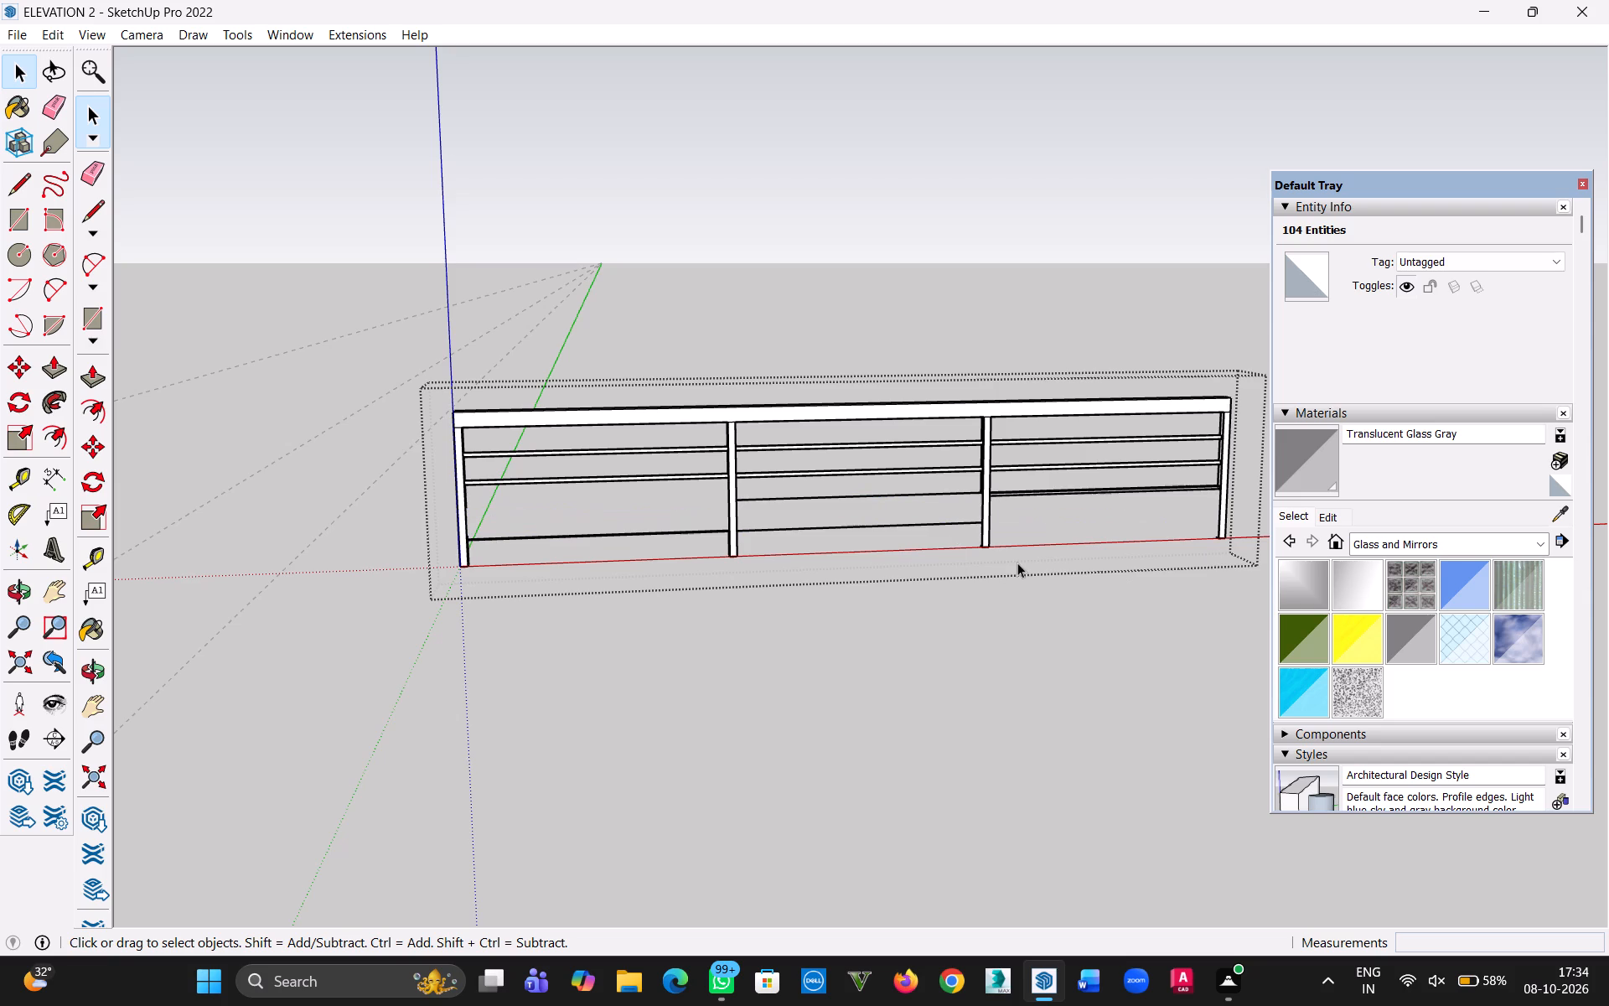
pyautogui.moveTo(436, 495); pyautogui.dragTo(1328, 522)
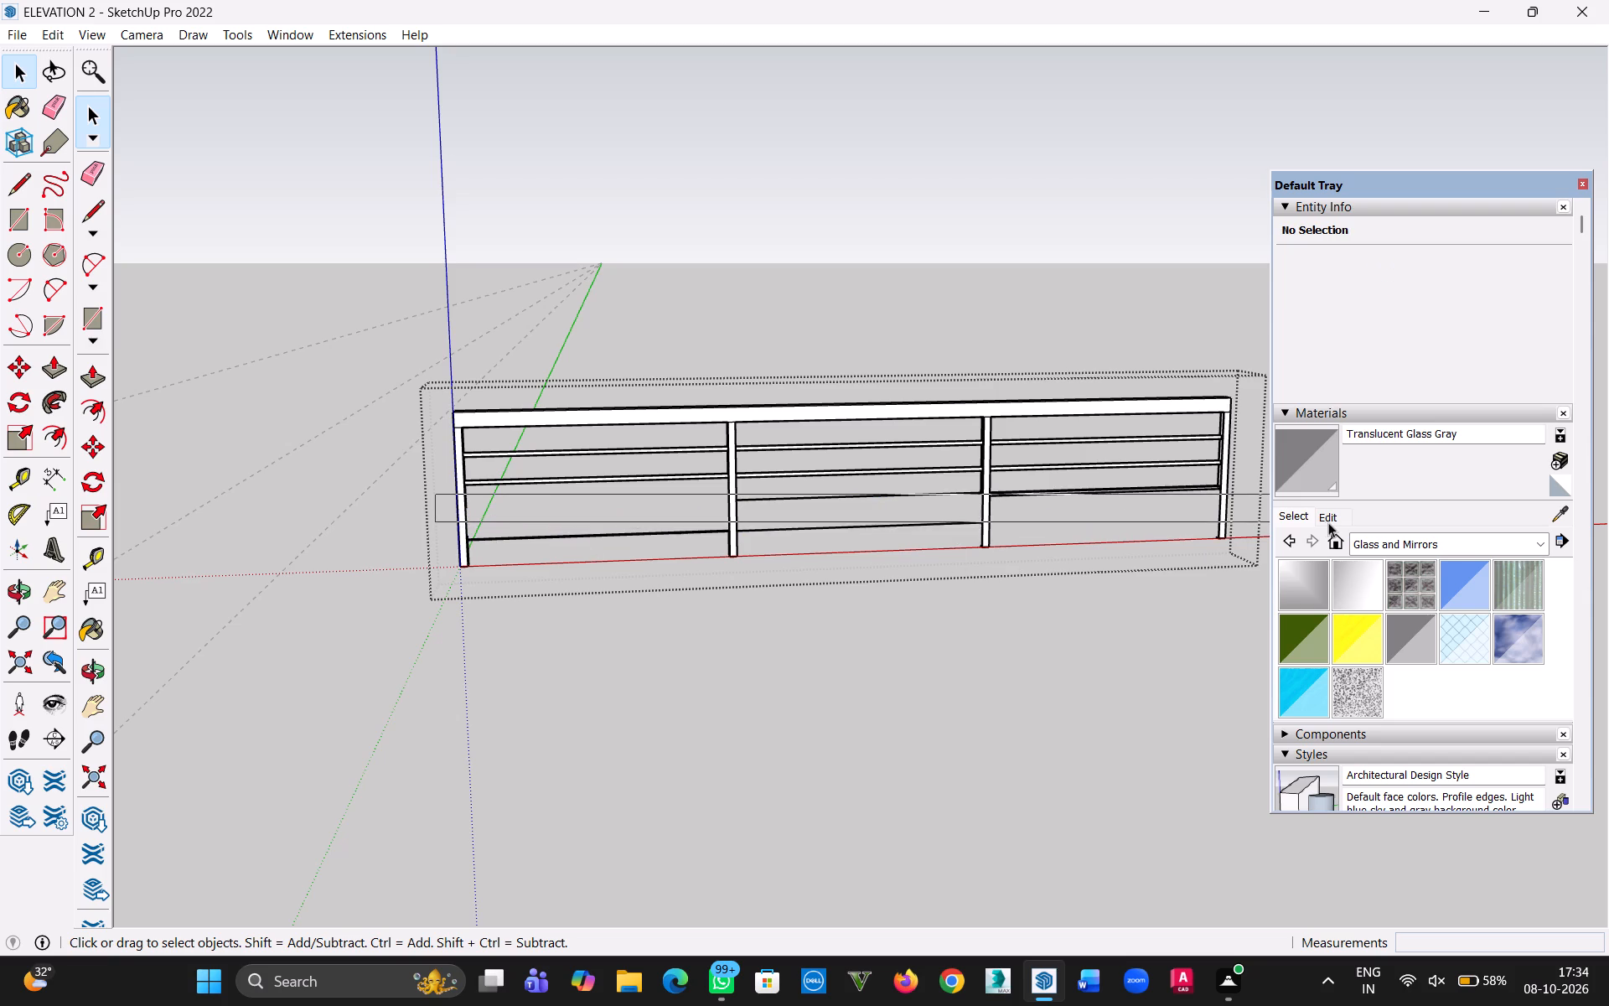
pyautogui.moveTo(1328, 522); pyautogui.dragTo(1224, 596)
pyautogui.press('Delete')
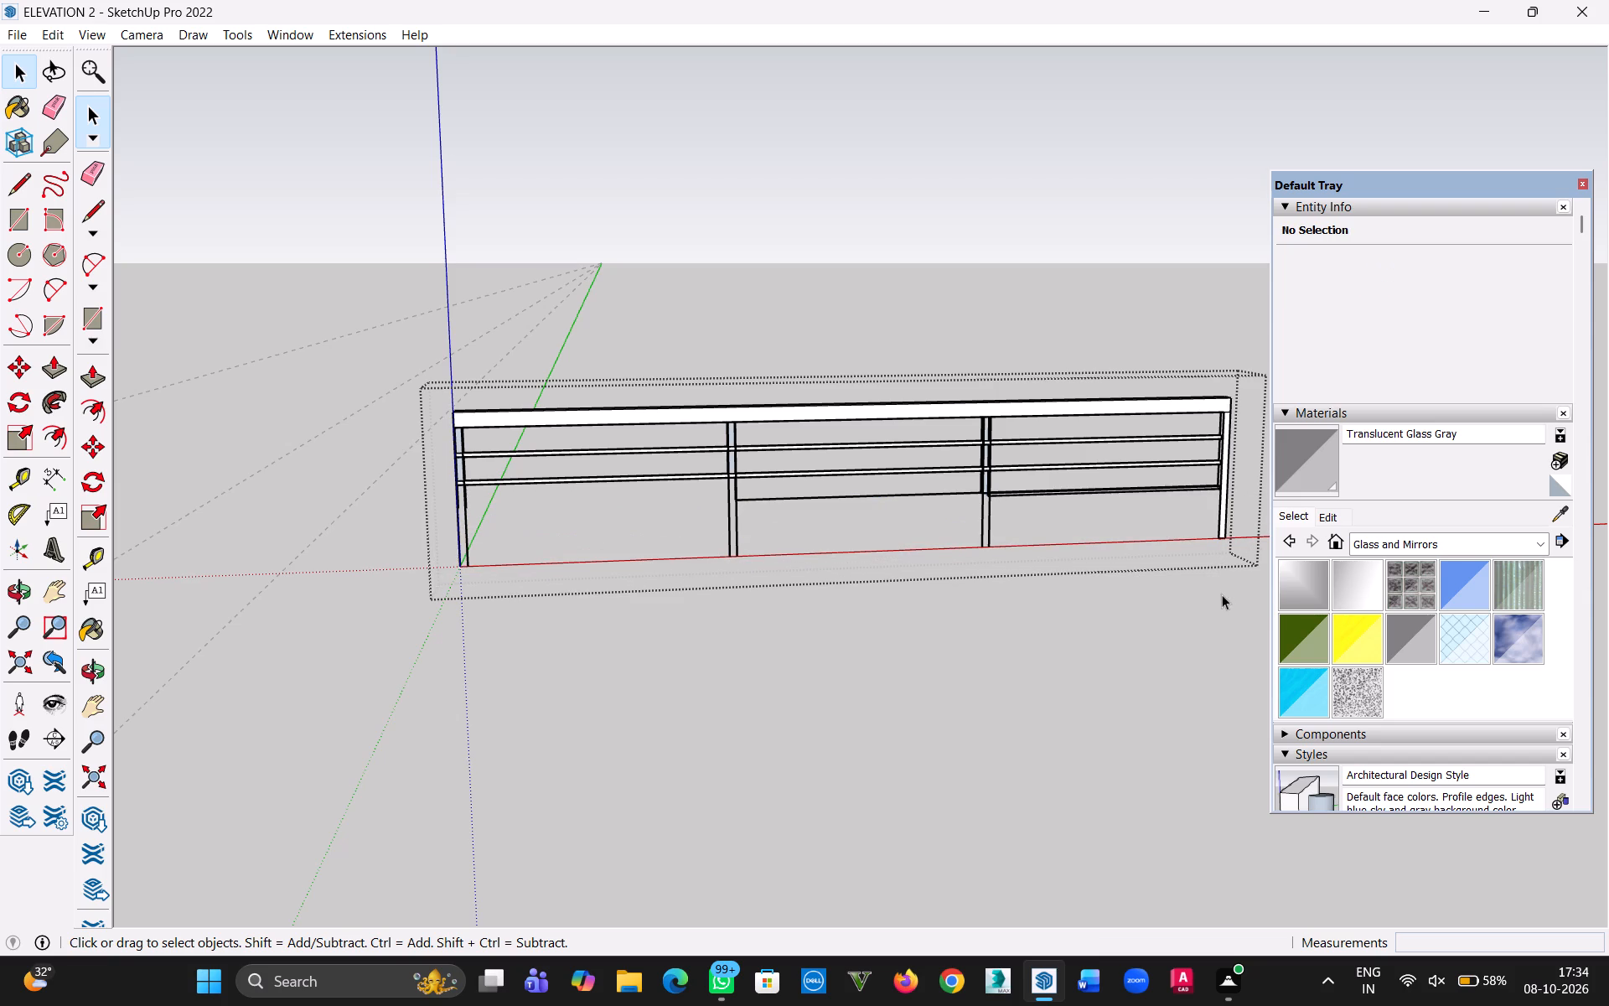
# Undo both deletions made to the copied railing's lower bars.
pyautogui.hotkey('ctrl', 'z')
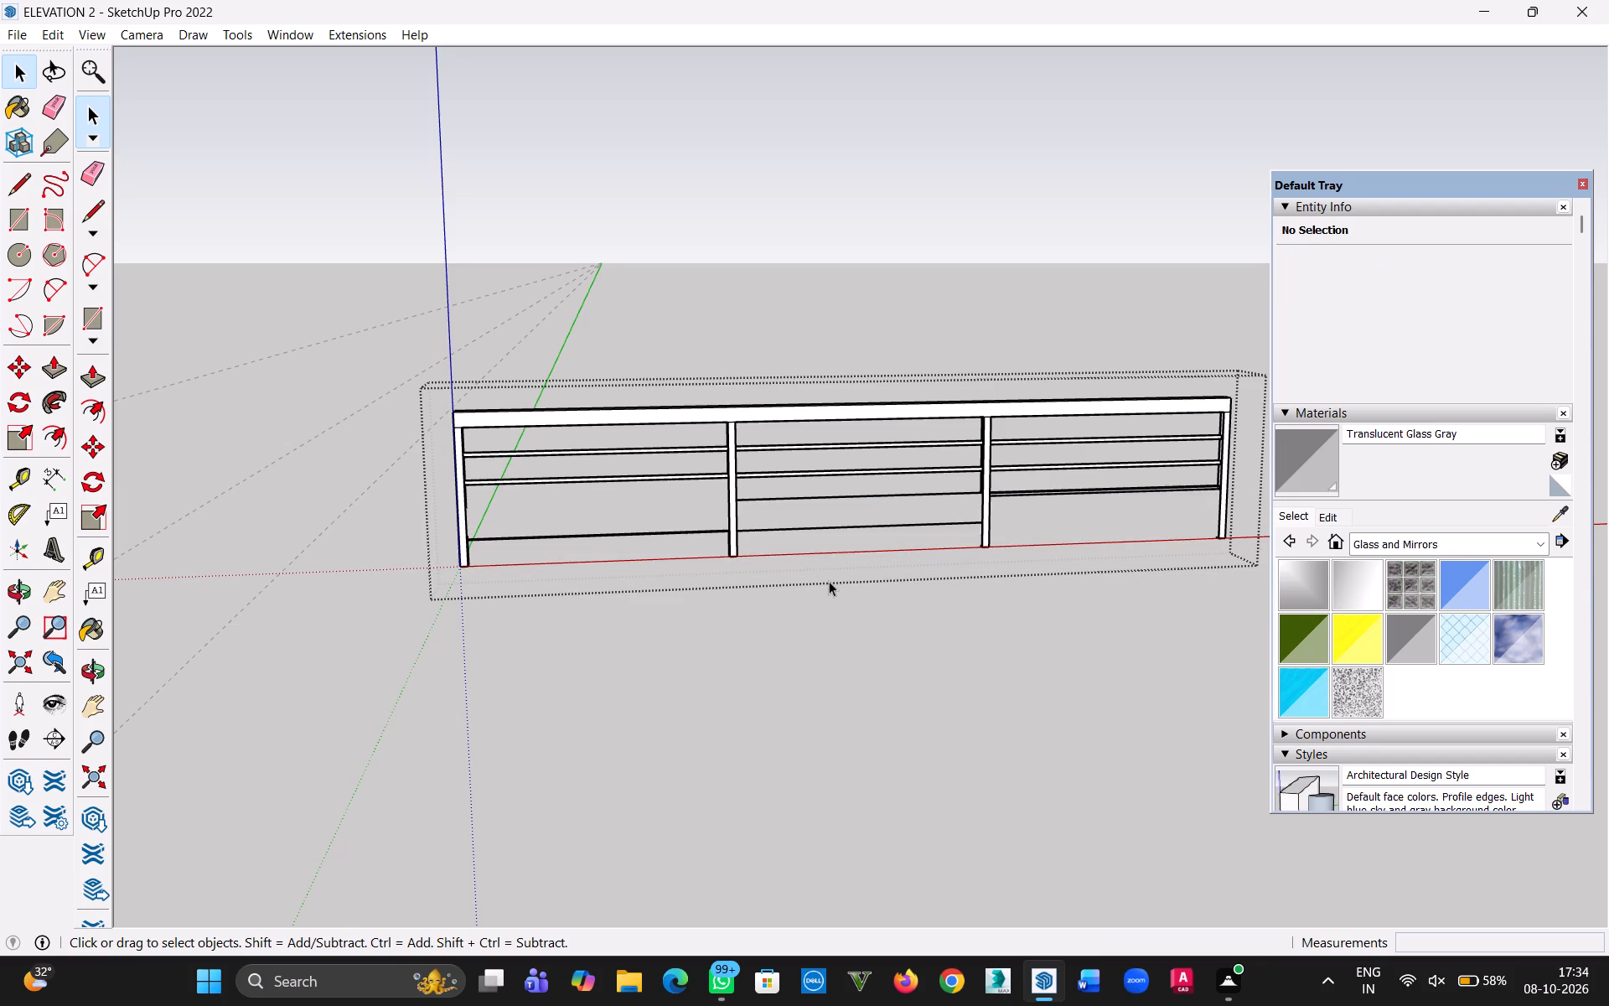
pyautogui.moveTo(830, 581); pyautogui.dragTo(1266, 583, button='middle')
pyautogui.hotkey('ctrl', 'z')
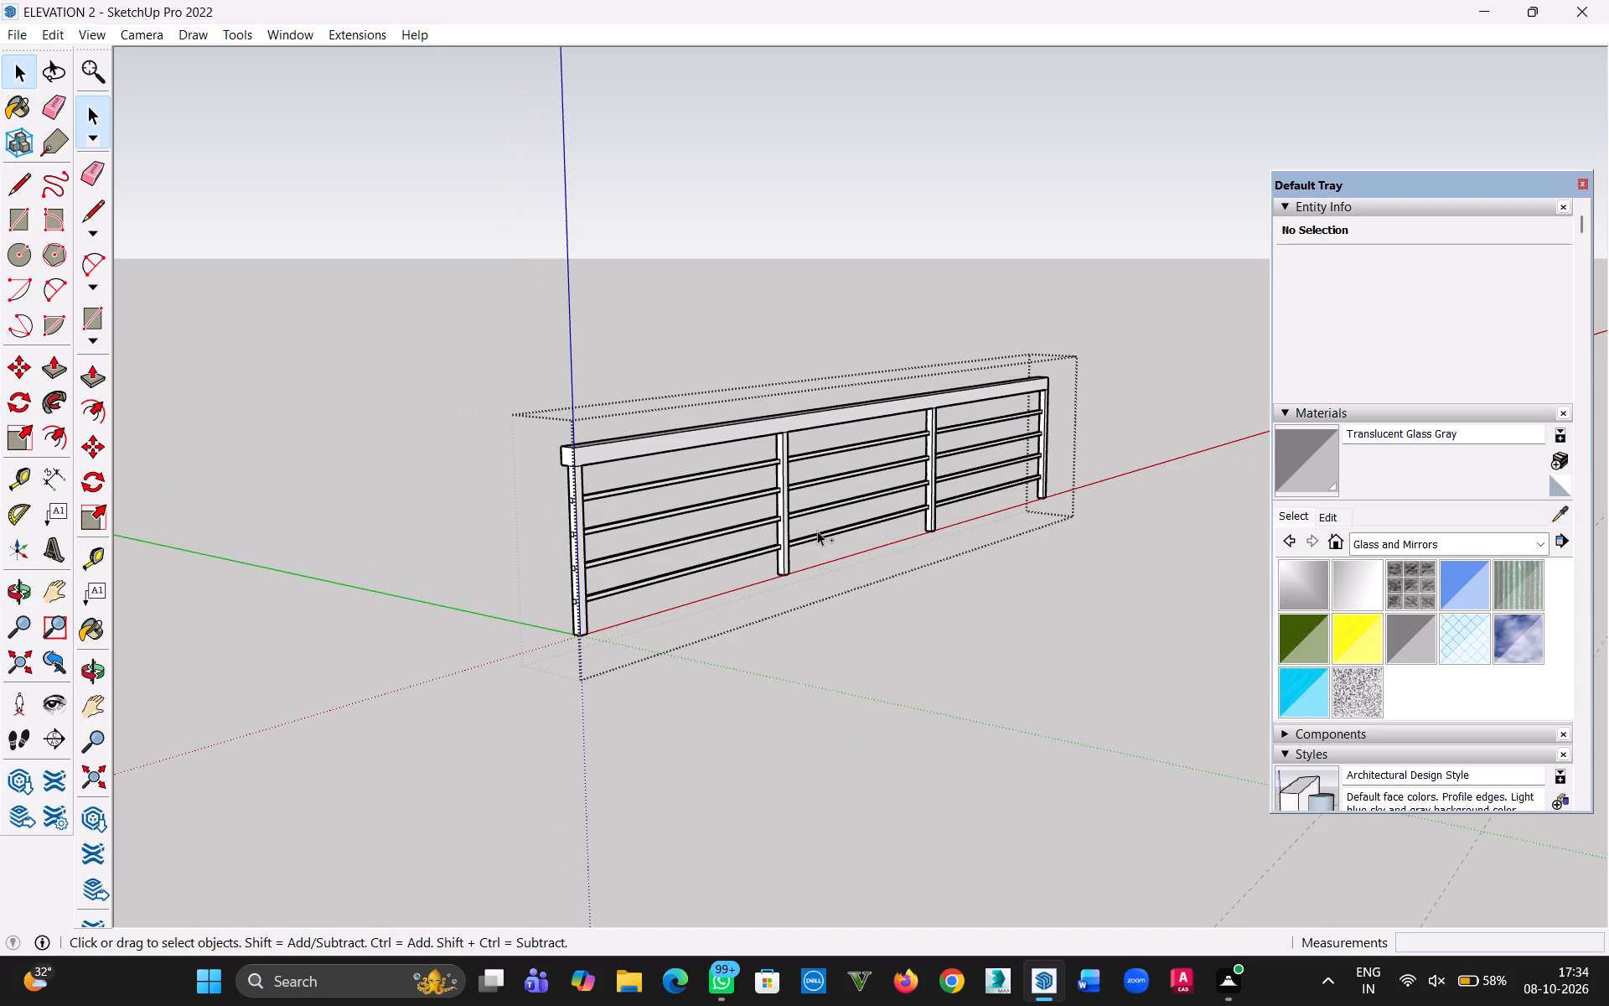
# Close the copied railing's group, explode it into loose geometry and clear the selection.
pyautogui.click(10, 74)
pyautogui.click(338, 288)
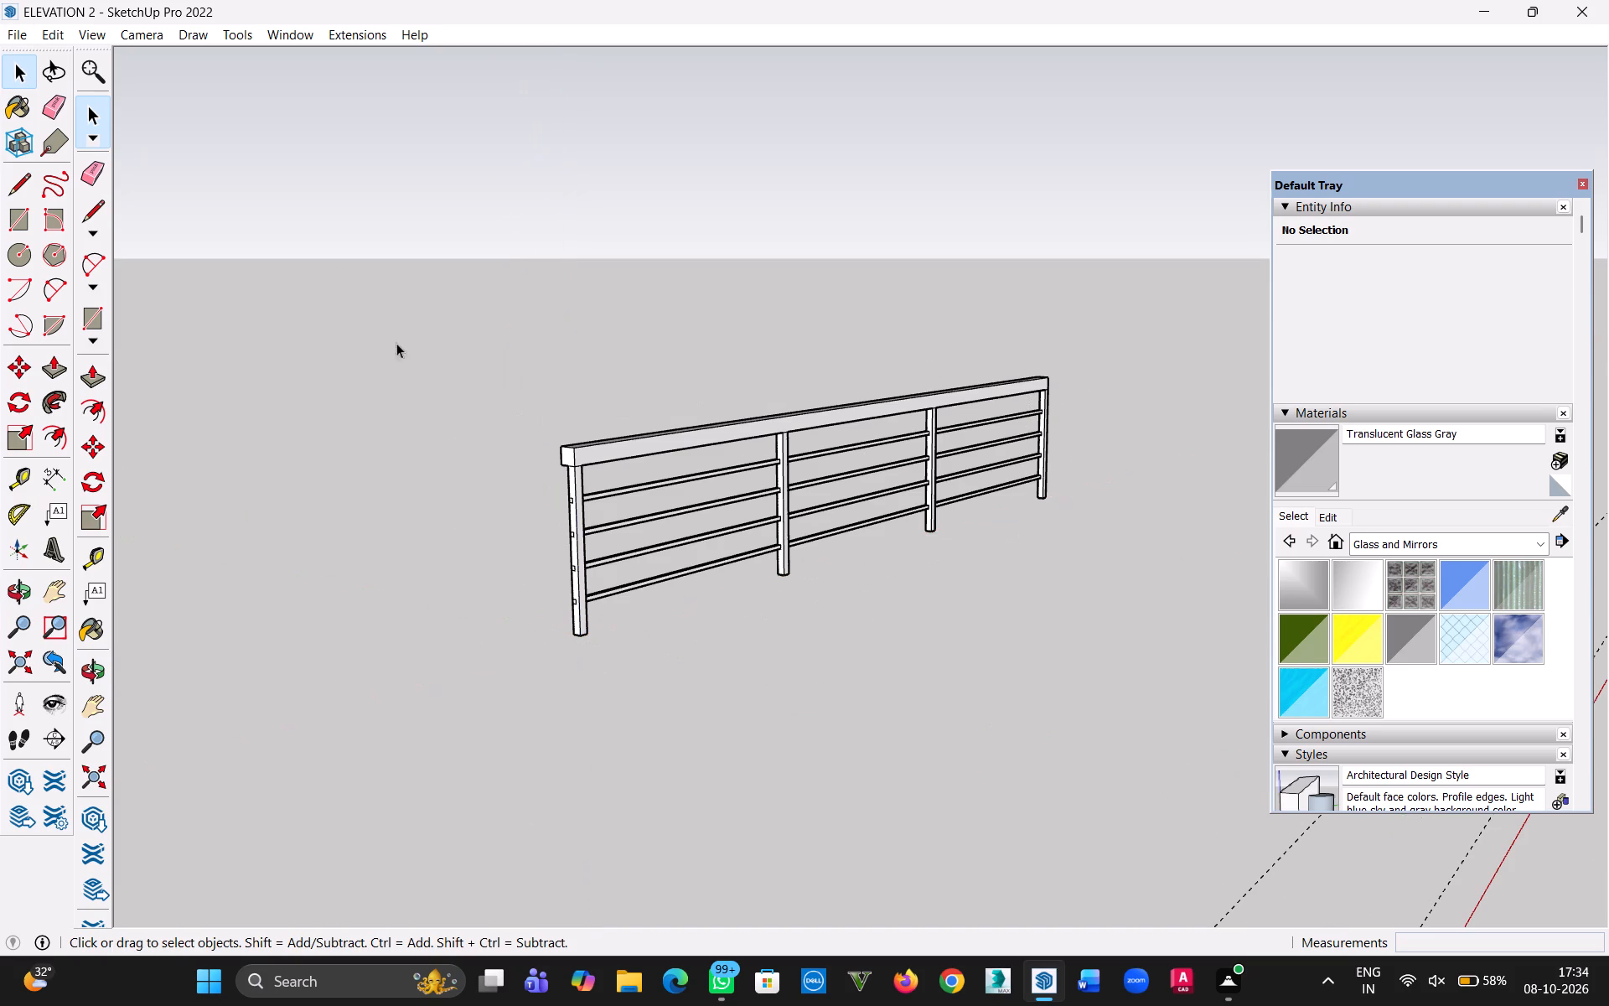
pyautogui.click(692, 469)
pyautogui.click(696, 438)
pyautogui.rightClick(696, 438)
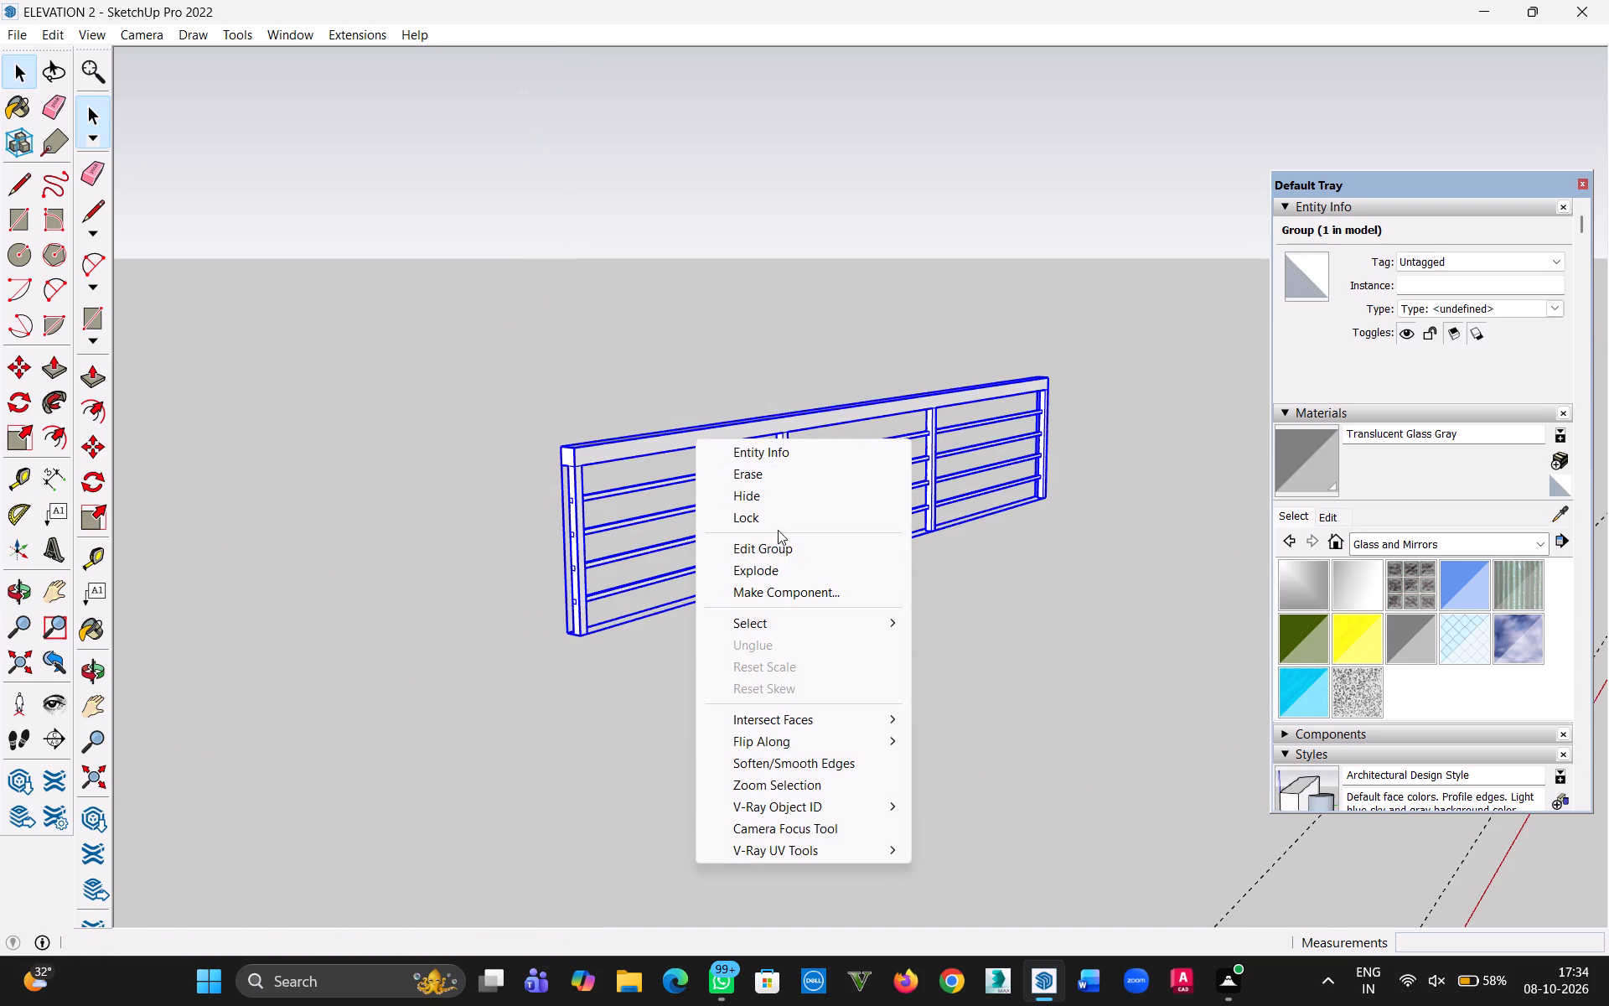
pyautogui.click(777, 563)
pyautogui.scroll(5, 754, 586)
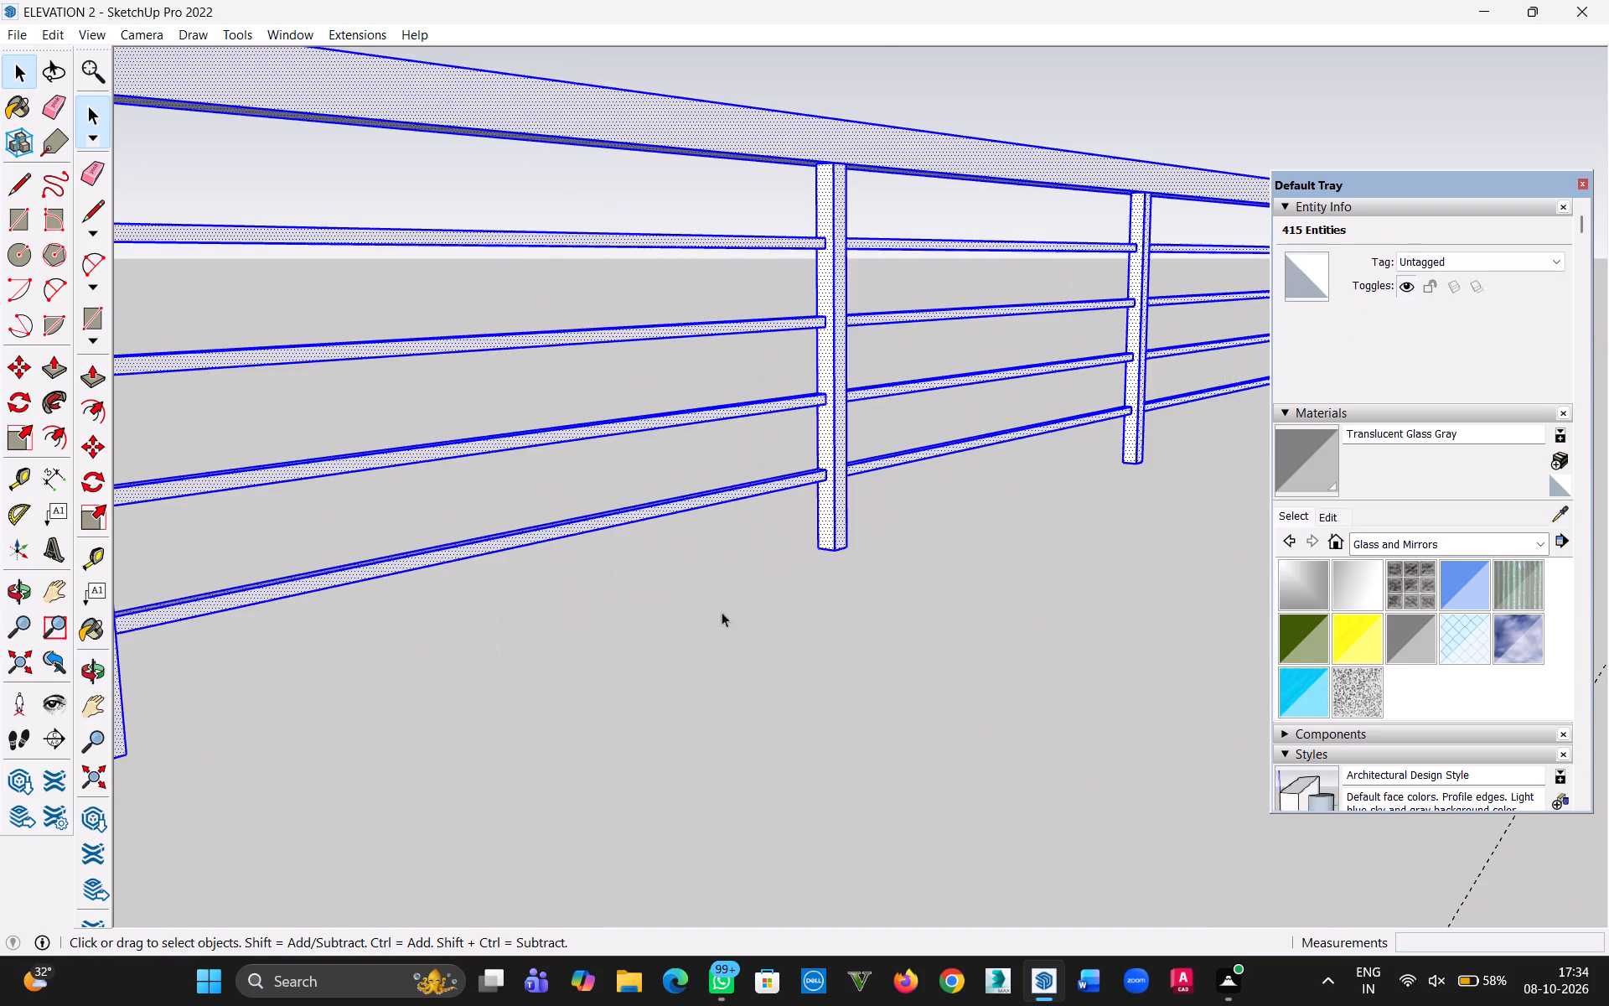
pyautogui.click(696, 594)
pyautogui.scroll(-3, 646, 545)
# Delete all the edges of the lowest bar in the railing's nearest bay.
pyautogui.doubleClick(621, 532)
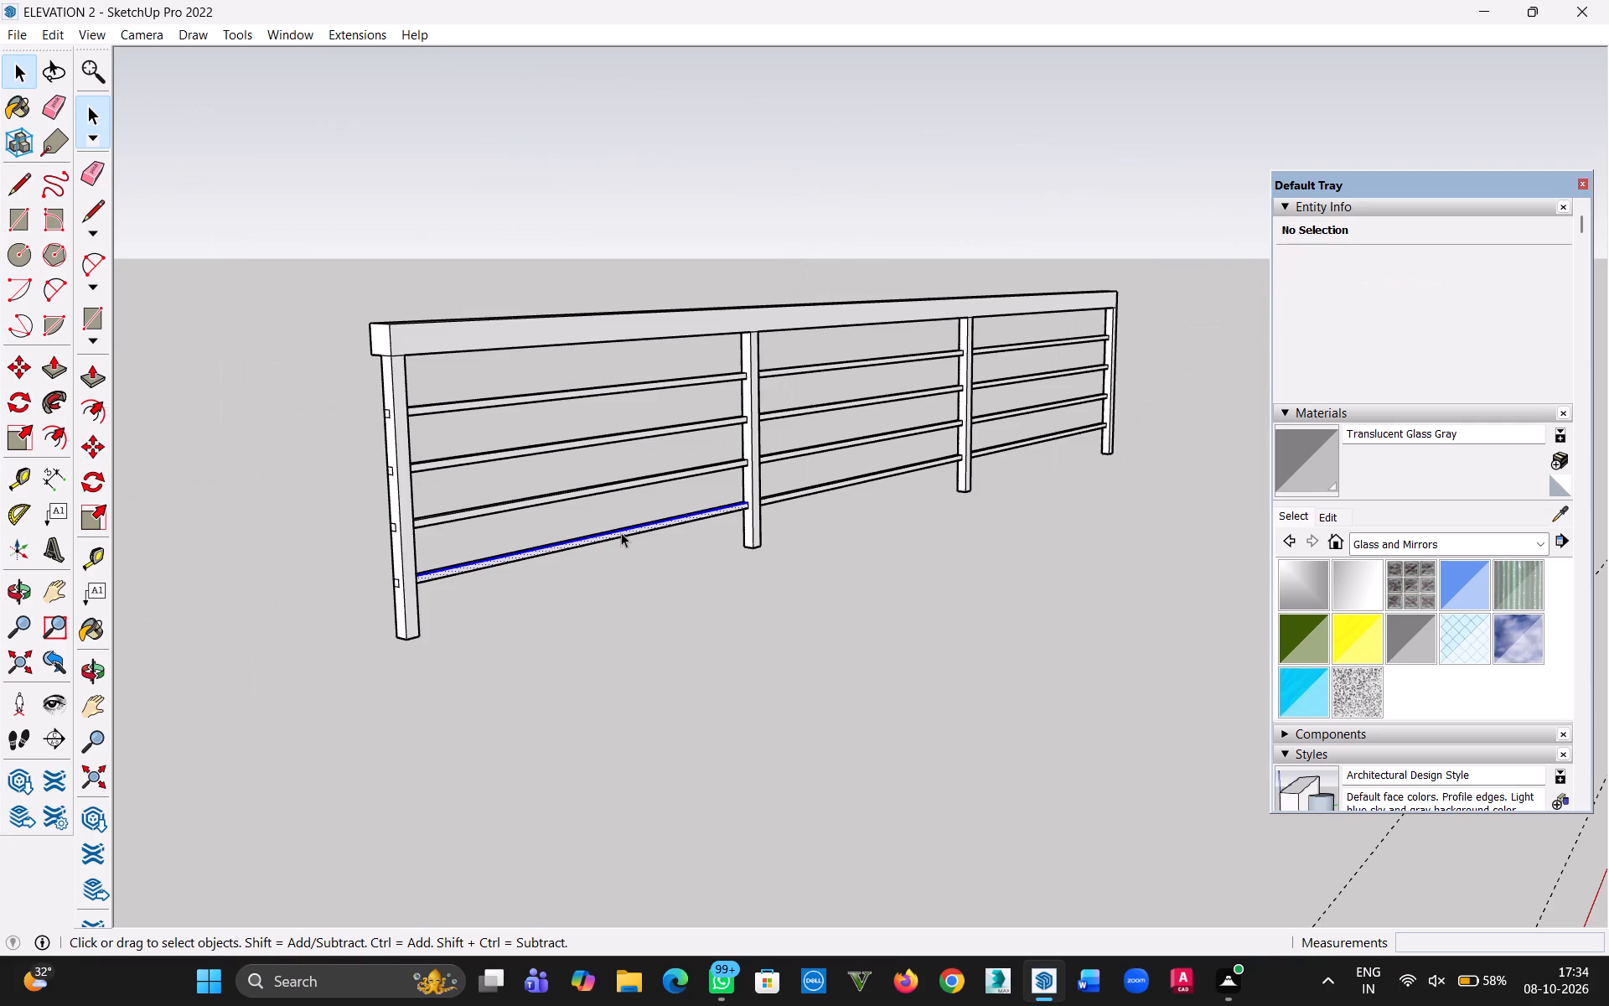
pyautogui.press('Delete')
pyautogui.click(623, 533)
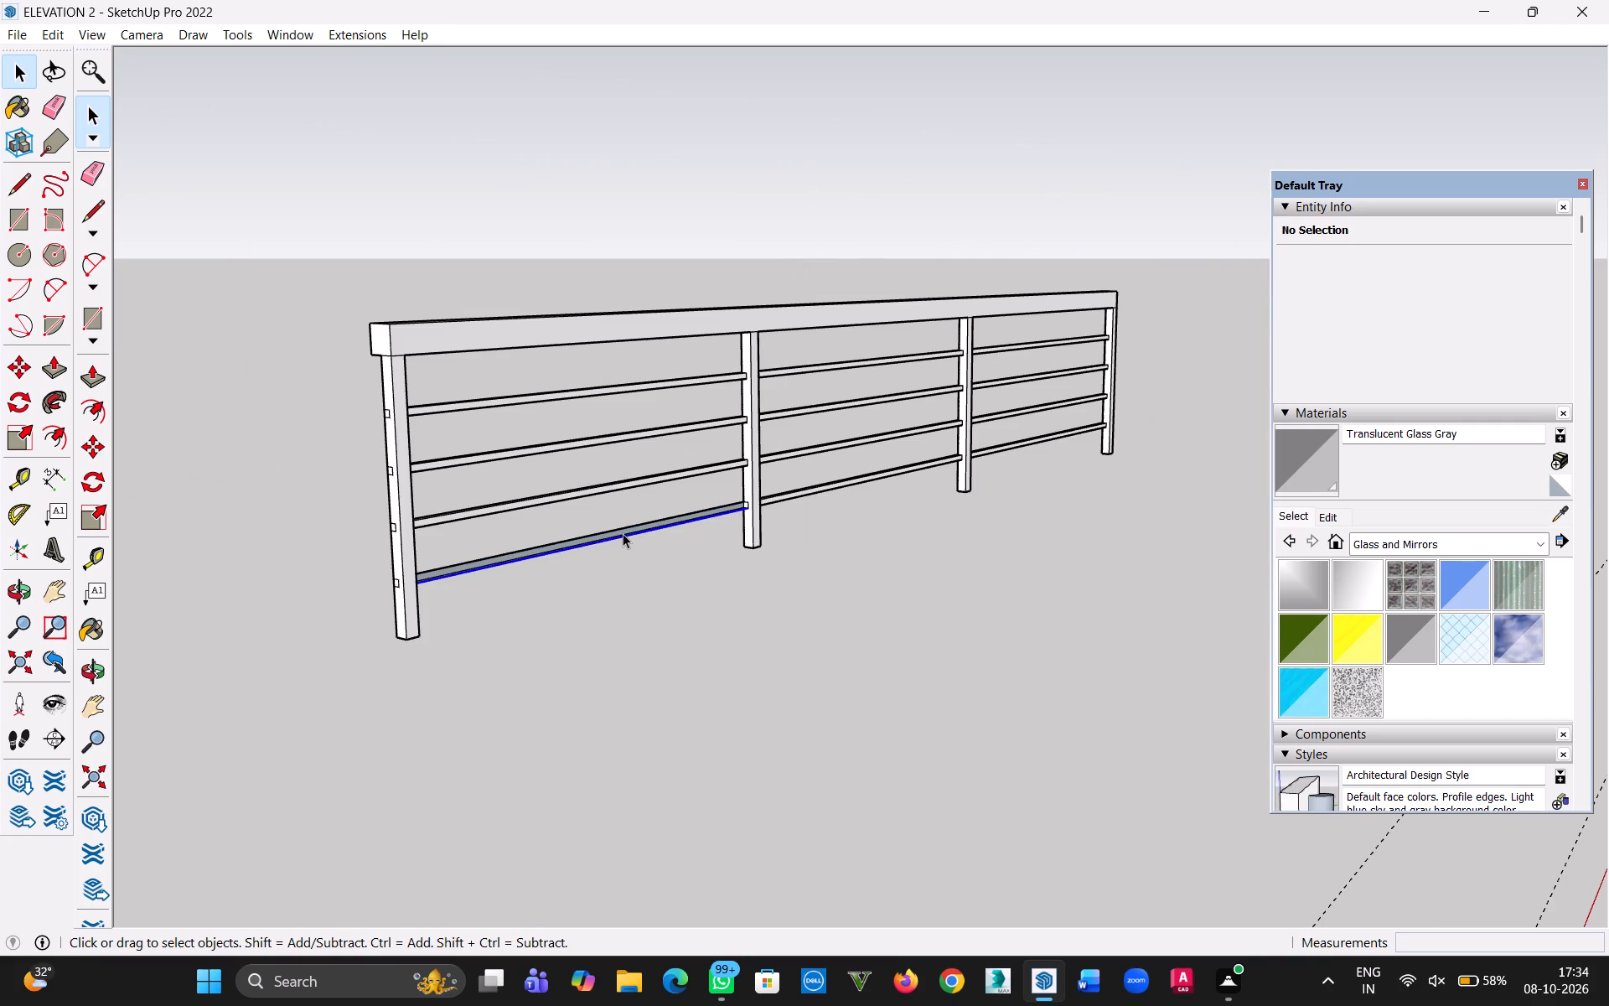
pyautogui.press('Delete')
pyautogui.click(623, 531)
pyautogui.press('Delete')
pyautogui.click(625, 535)
pyautogui.press('Delete')
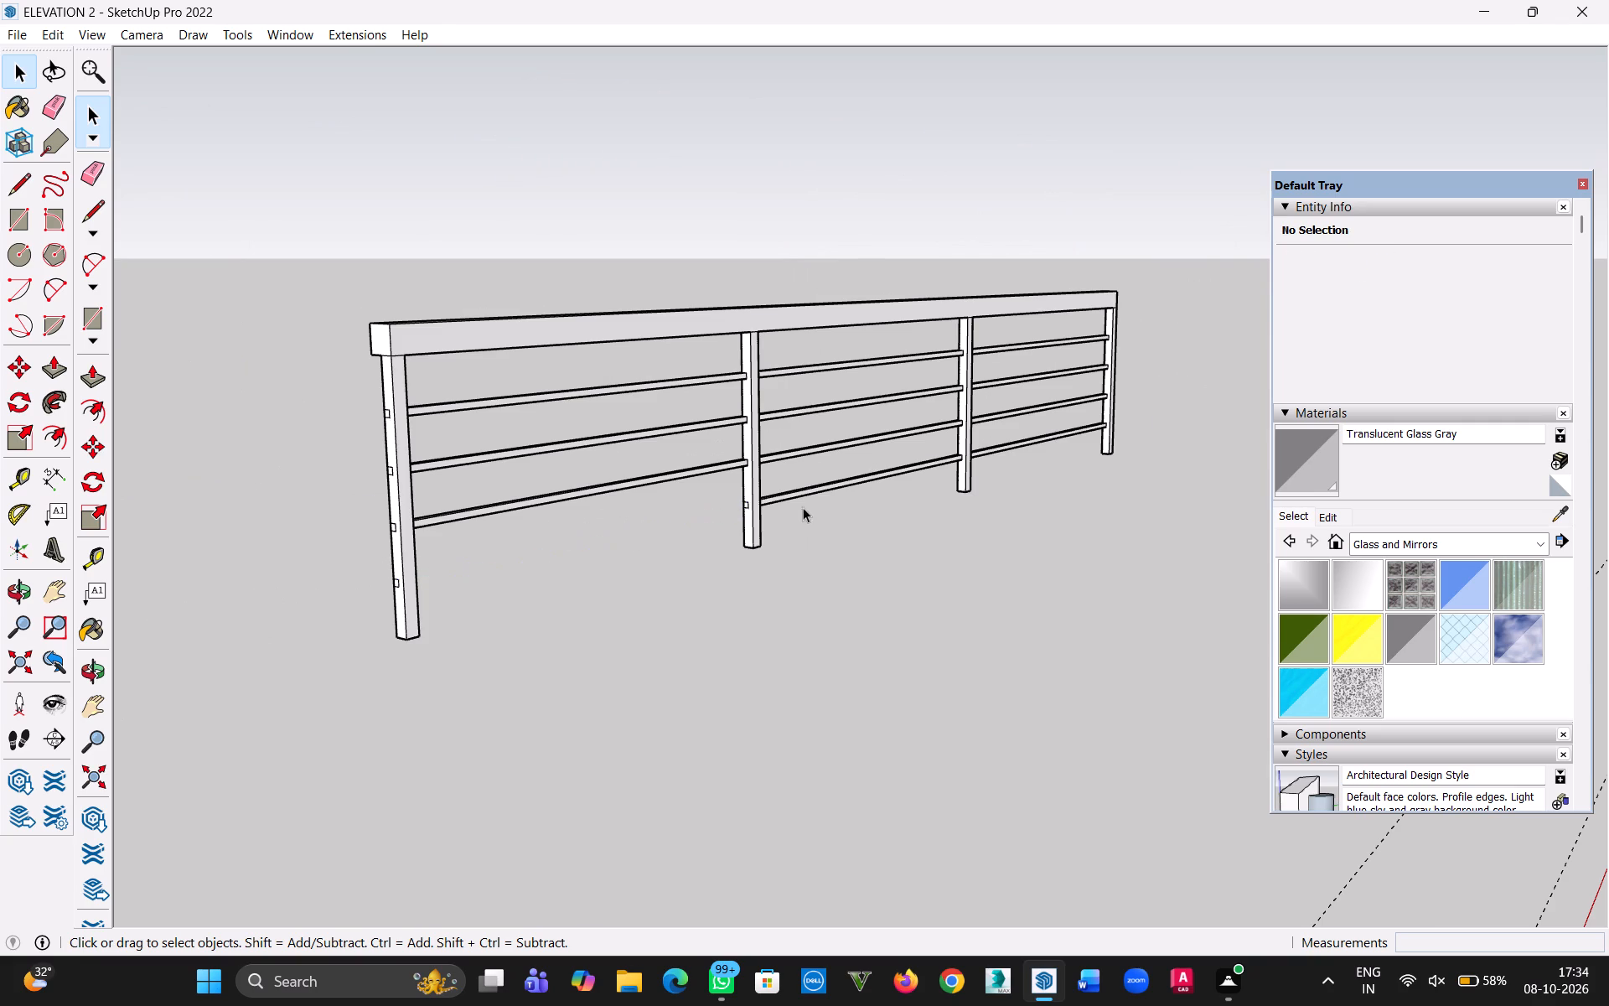
# Delete all the edges of the lowest bar in the railing's middle bay.
pyautogui.click(805, 492)
pyautogui.press('Delete')
pyautogui.click(805, 493)
pyautogui.press('Delete')
pyautogui.press('Delete')
pyautogui.click(799, 488)
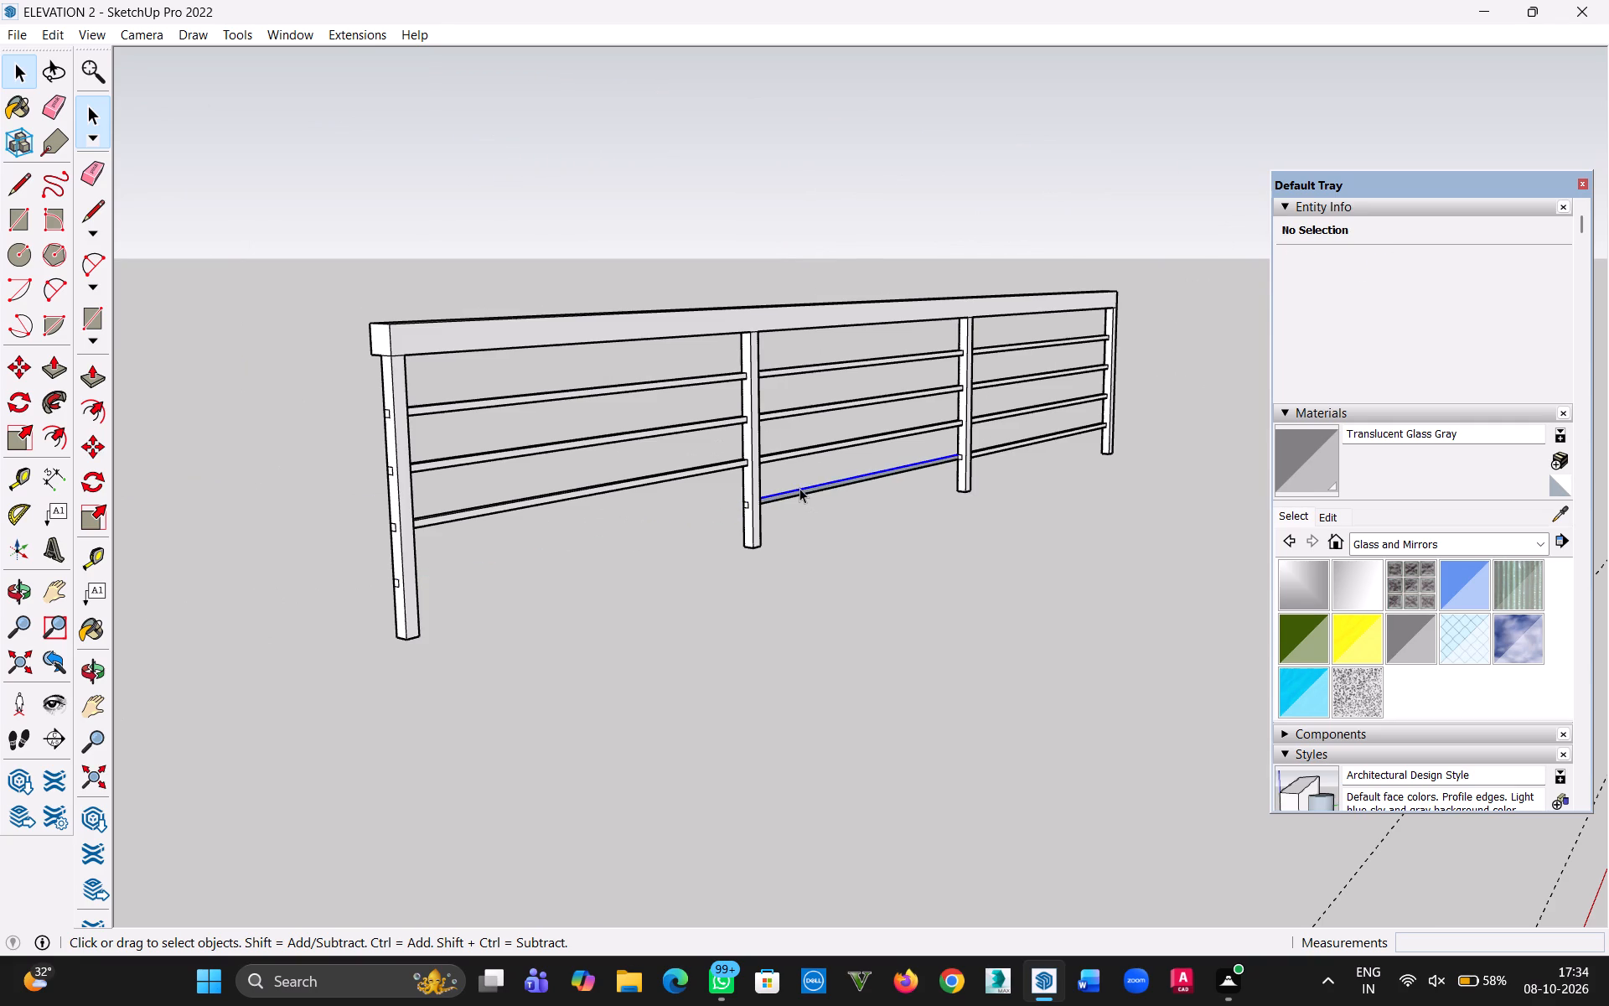
pyautogui.click(800, 493)
pyautogui.press('Delete')
pyautogui.click(799, 489)
pyautogui.press('Delete')
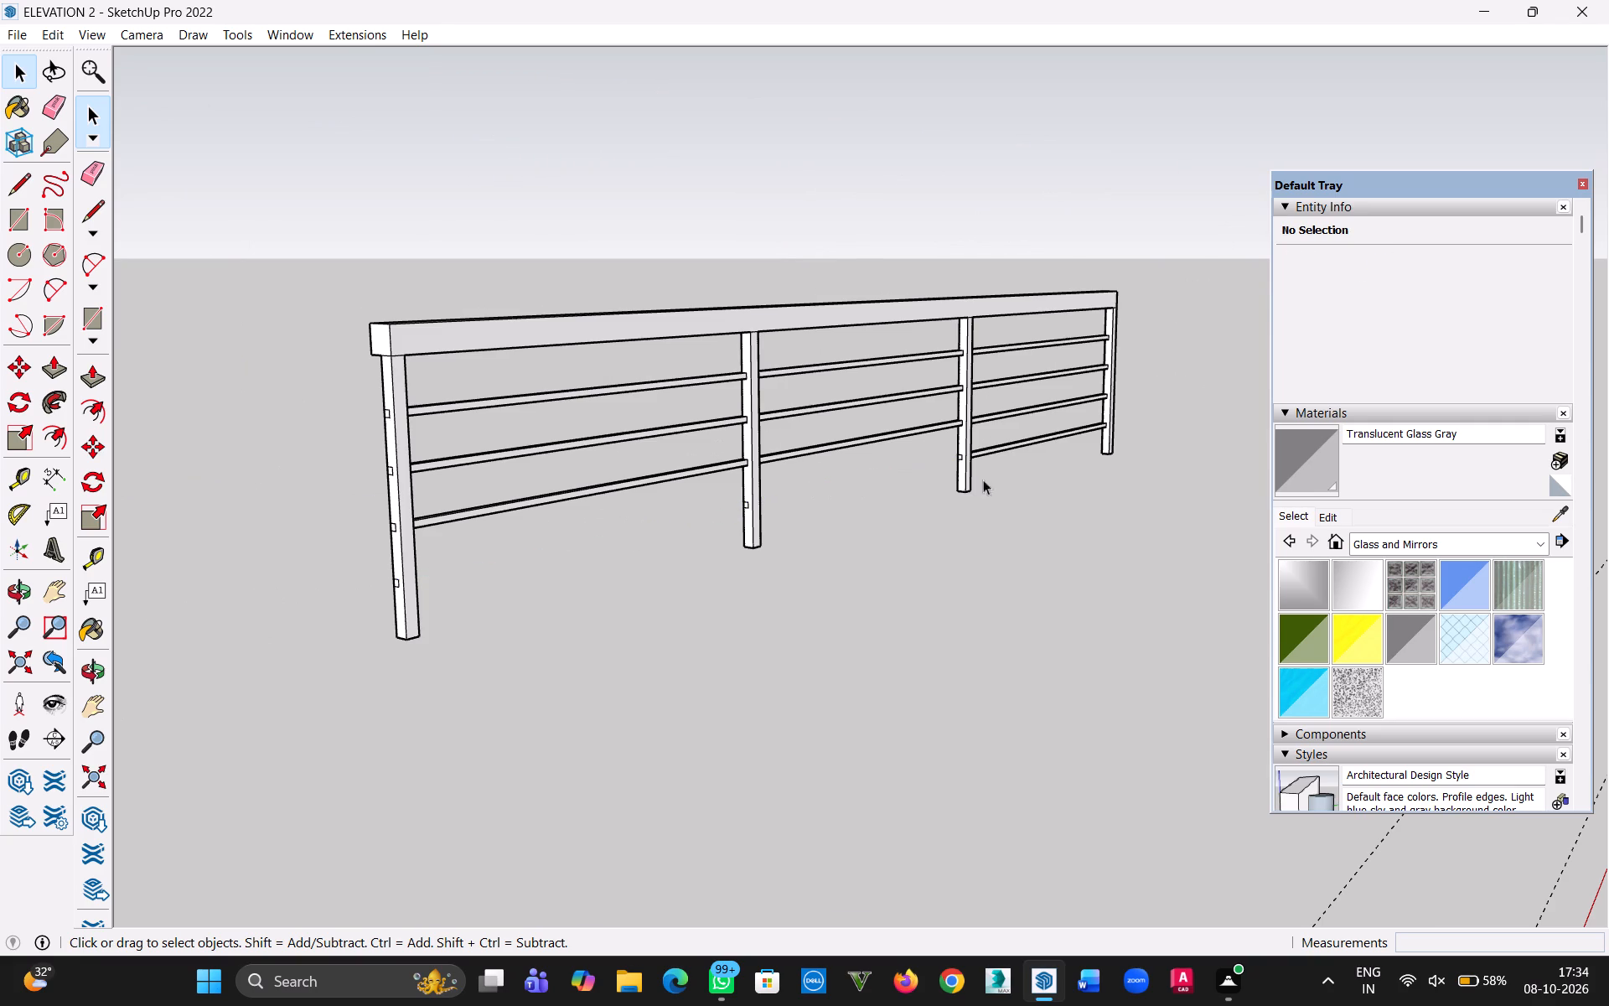
# Delete all the edges of the lowest bar in the railing's farthest bay.
pyautogui.doubleClick(1010, 447)
pyautogui.press('Delete')
pyautogui.click(1010, 449)
pyautogui.press('Delete')
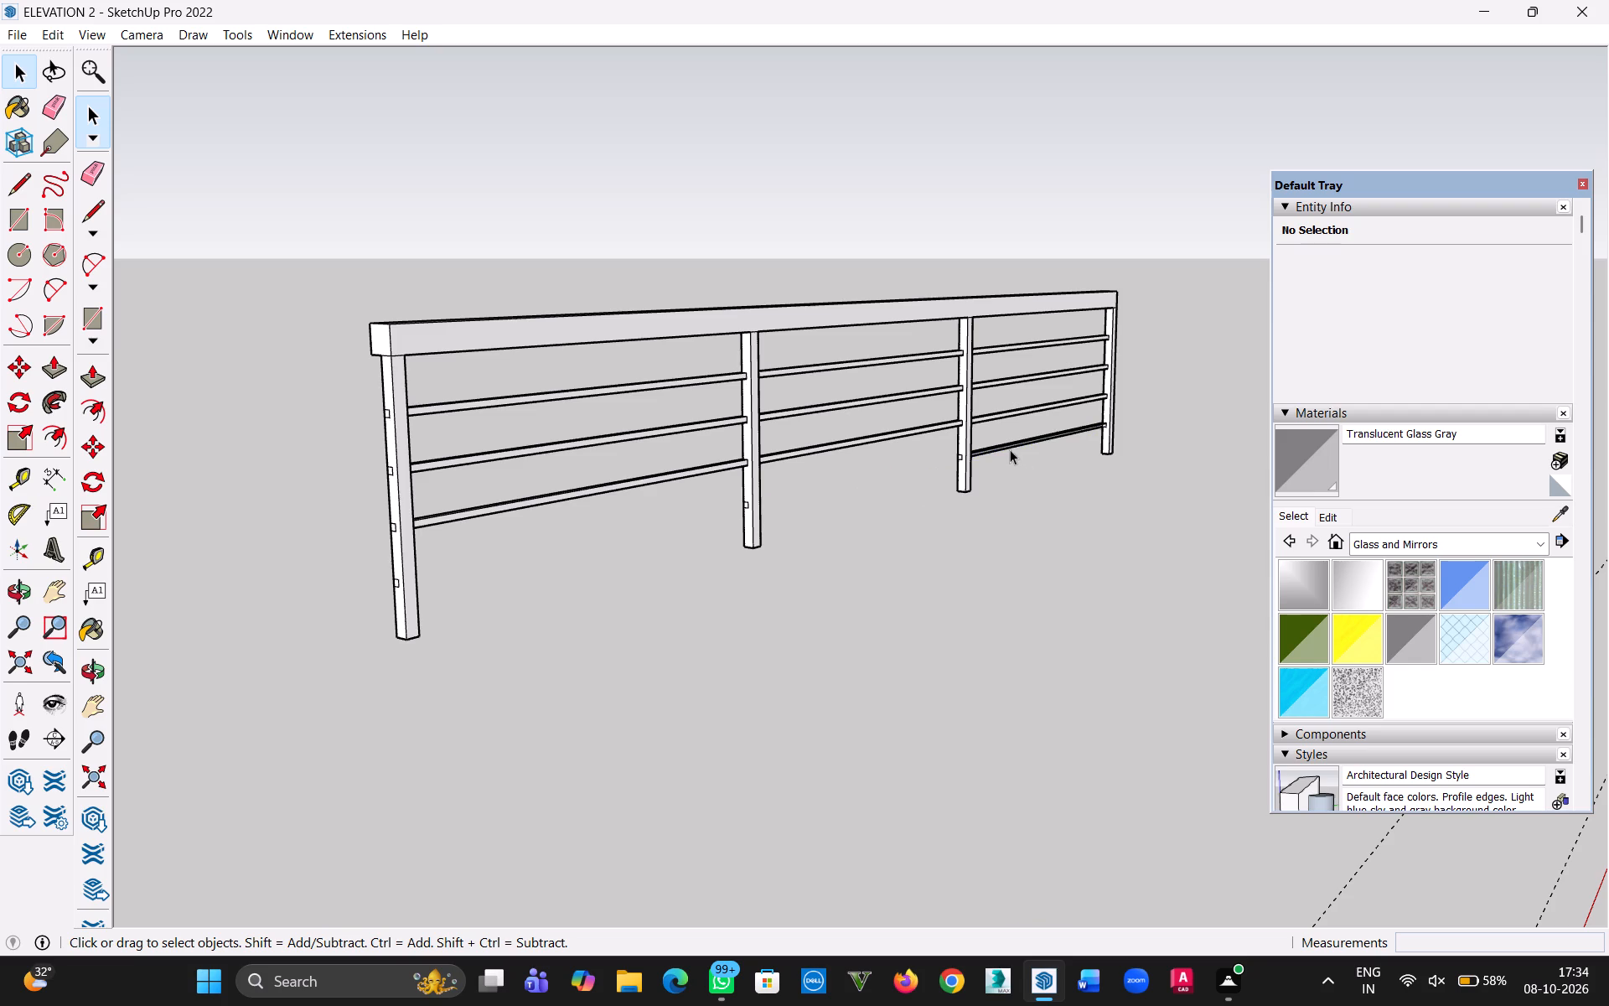
pyautogui.click(1006, 446)
pyautogui.press('Delete')
pyautogui.click(1006, 447)
pyautogui.press('Delete')
pyautogui.click(1006, 449)
pyautogui.press('Delete')
# Erase the lowest remaining bar in all three railing bays, keeping the posts and the two upper bar rows.
pyautogui.press('e')
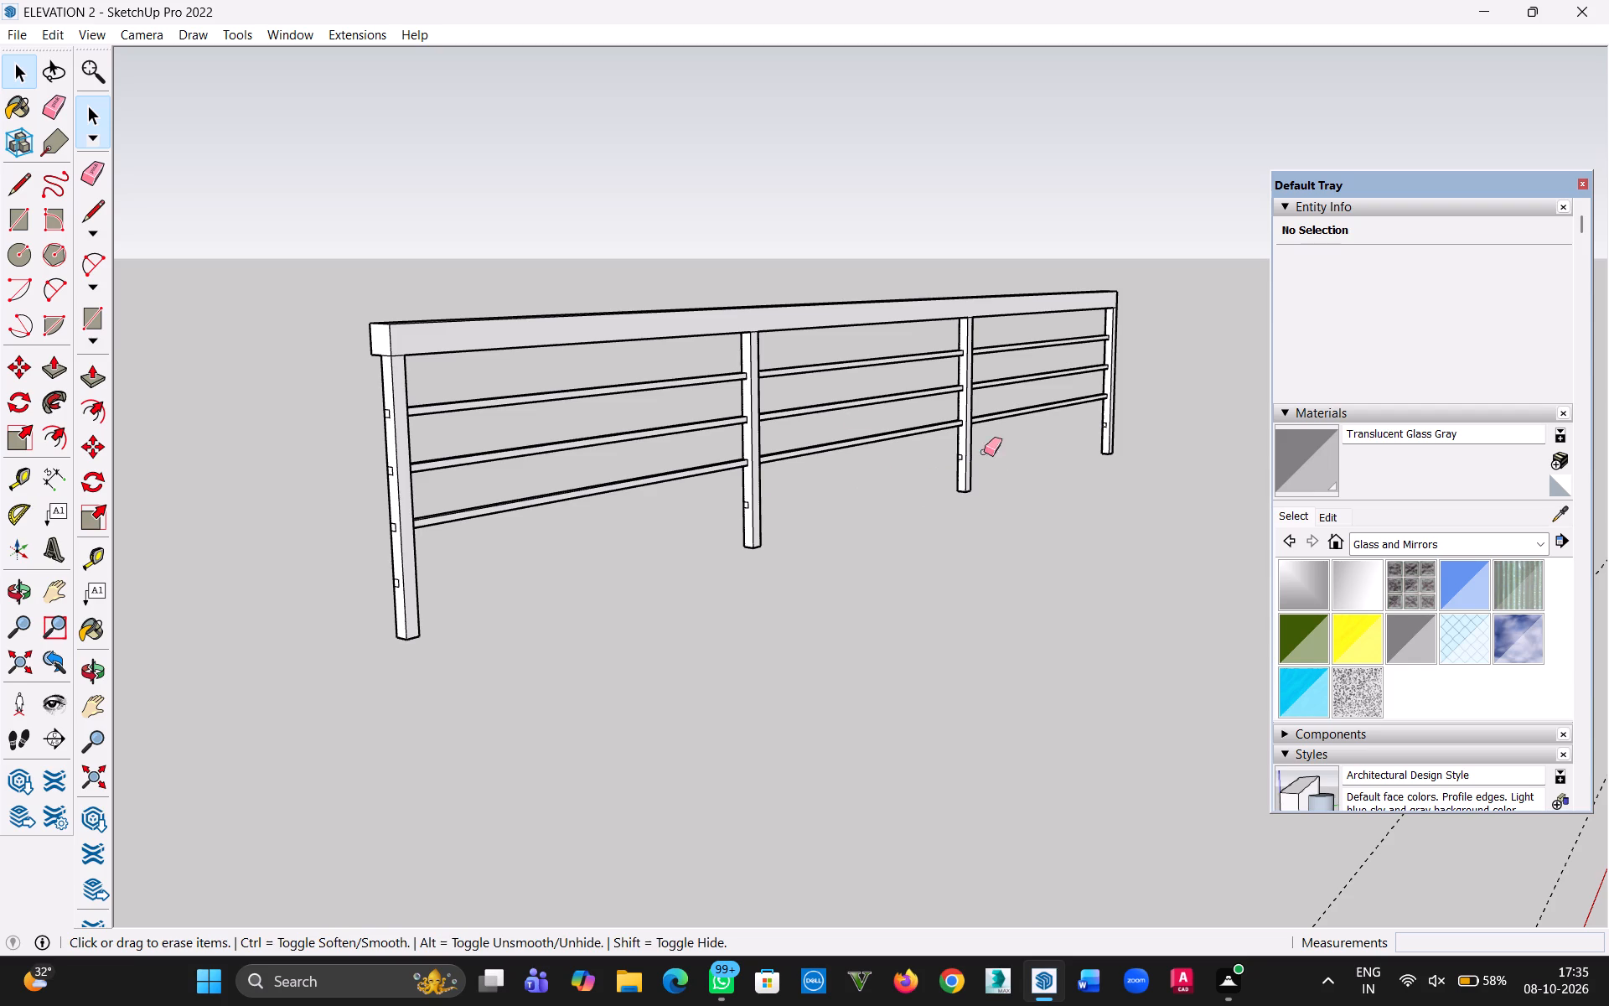
pyautogui.moveTo(638, 480); pyautogui.dragTo(642, 506)
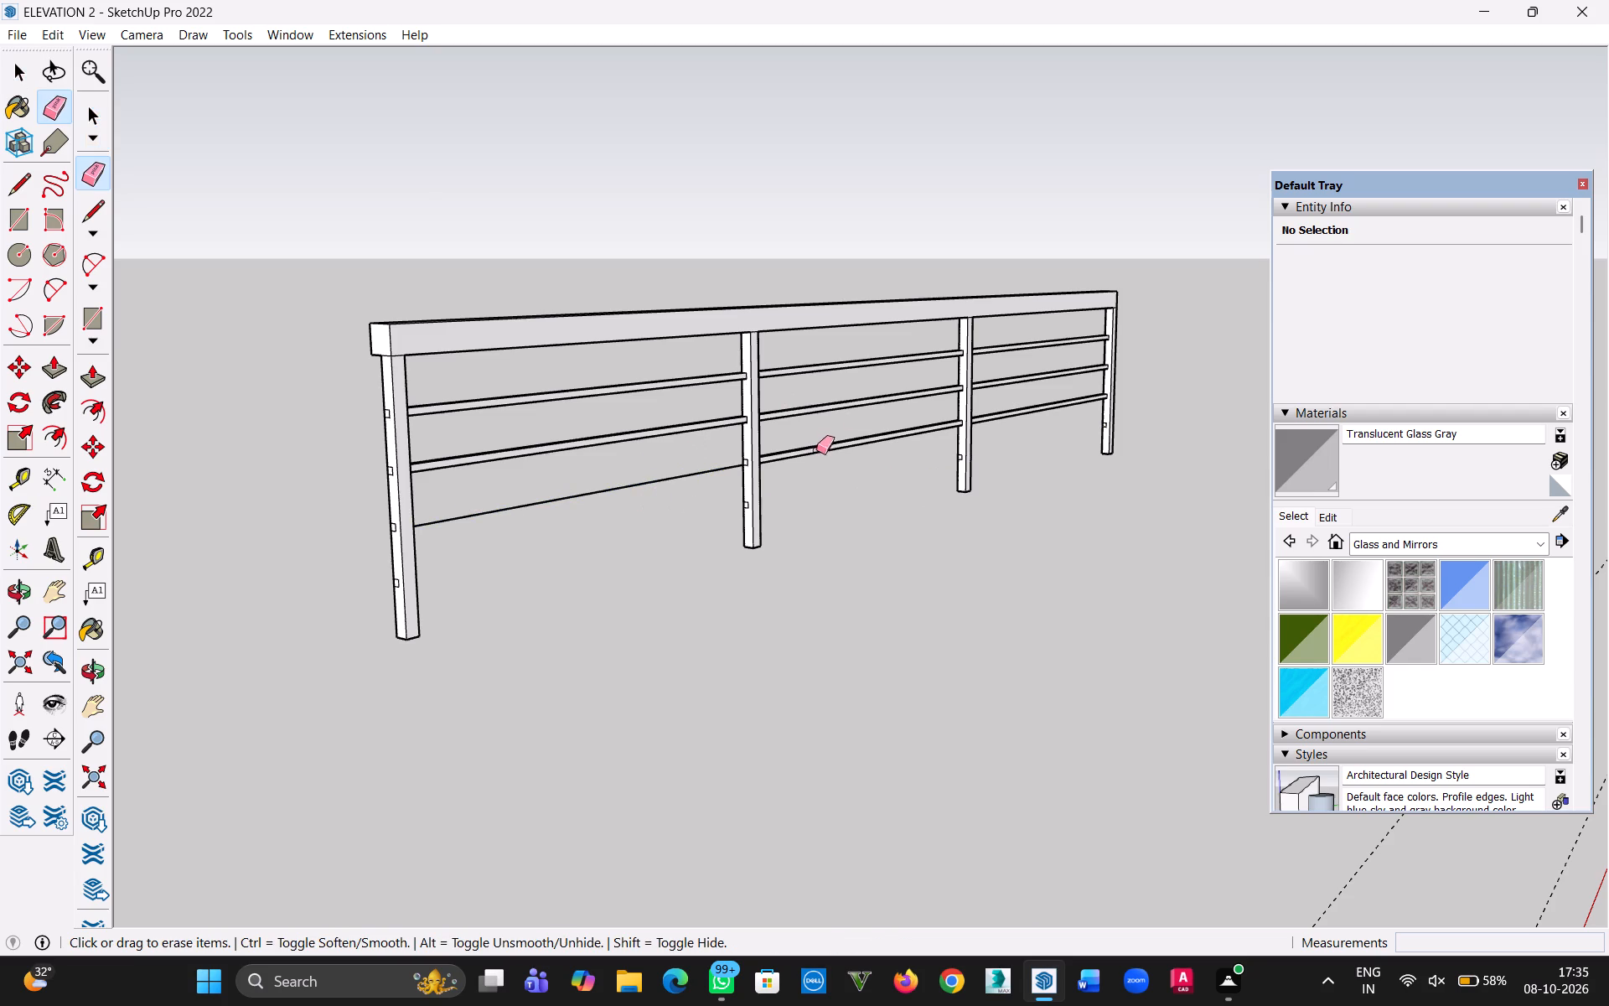
pyautogui.moveTo(820, 442); pyautogui.dragTo(830, 500)
pyautogui.moveTo(618, 476); pyautogui.dragTo(628, 543)
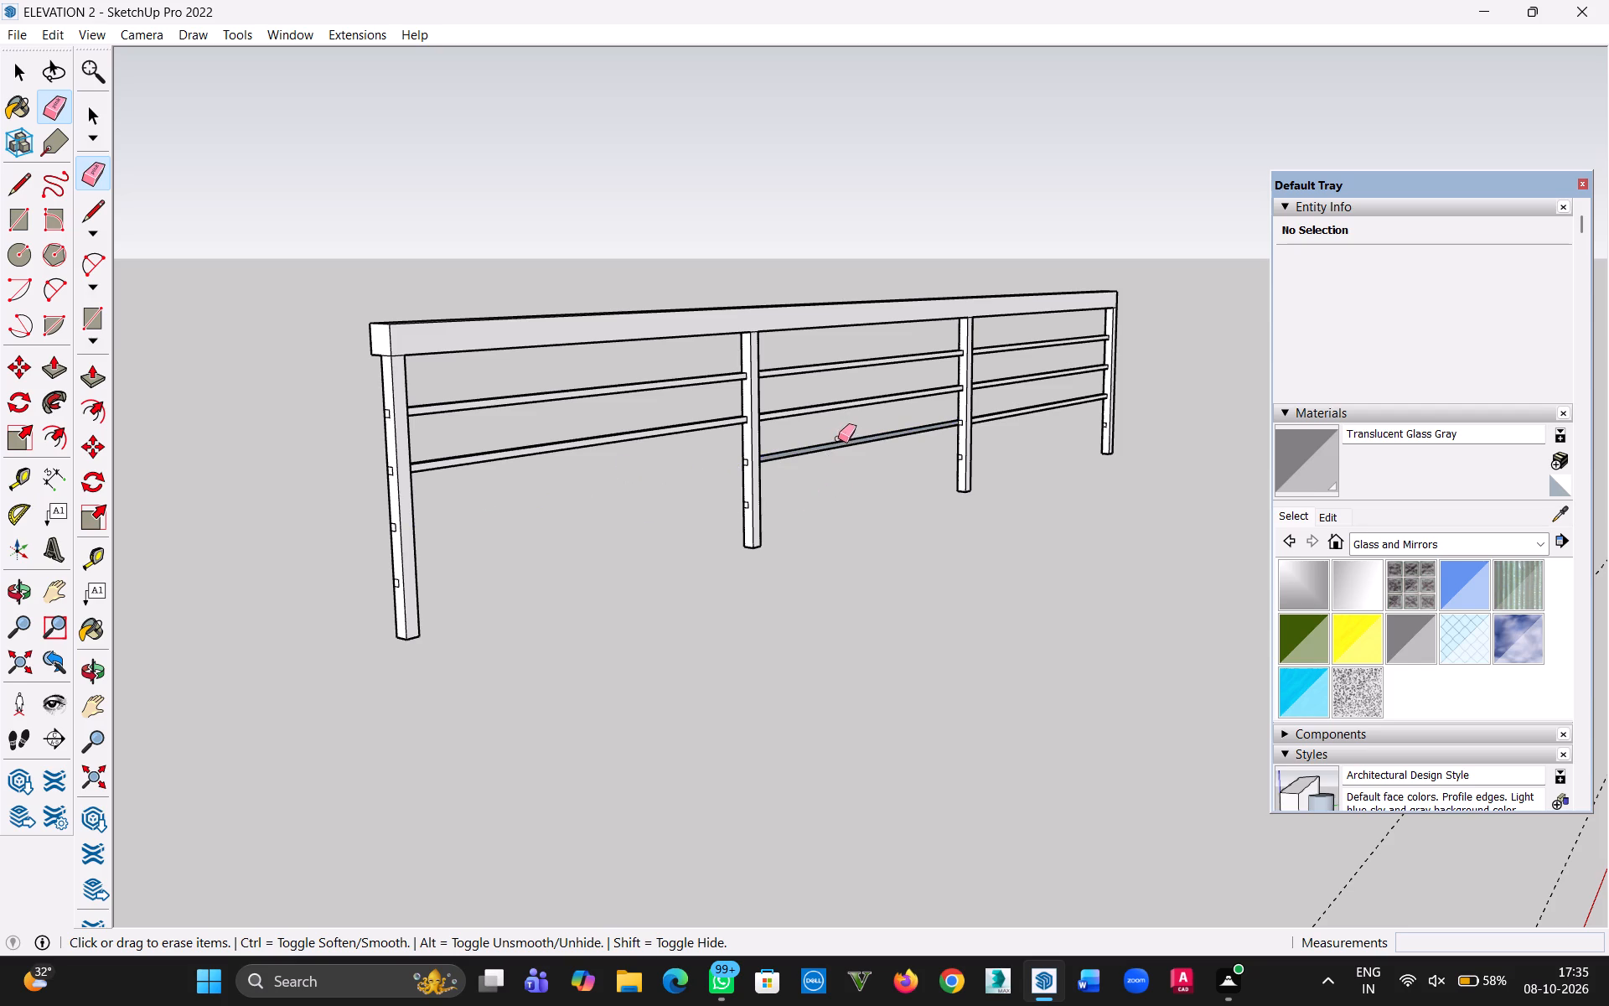
pyautogui.moveTo(837, 438); pyautogui.dragTo(845, 495)
pyautogui.moveTo(1023, 397); pyautogui.dragTo(1030, 483)
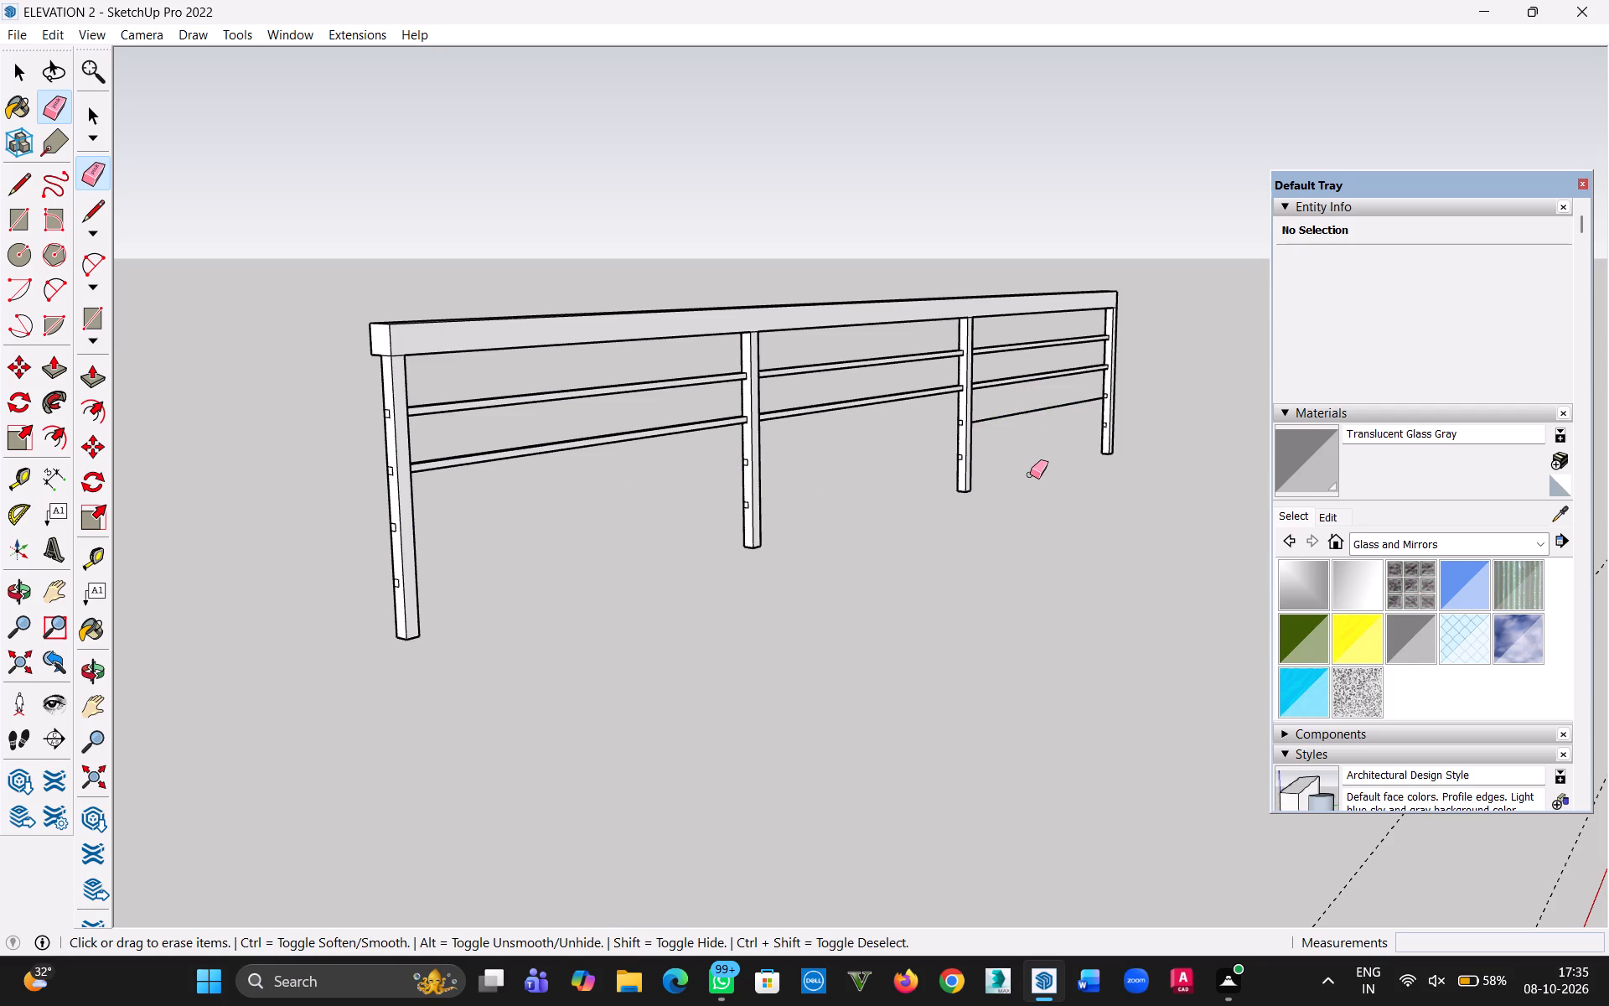
pyautogui.moveTo(1032, 404); pyautogui.dragTo(1036, 506)
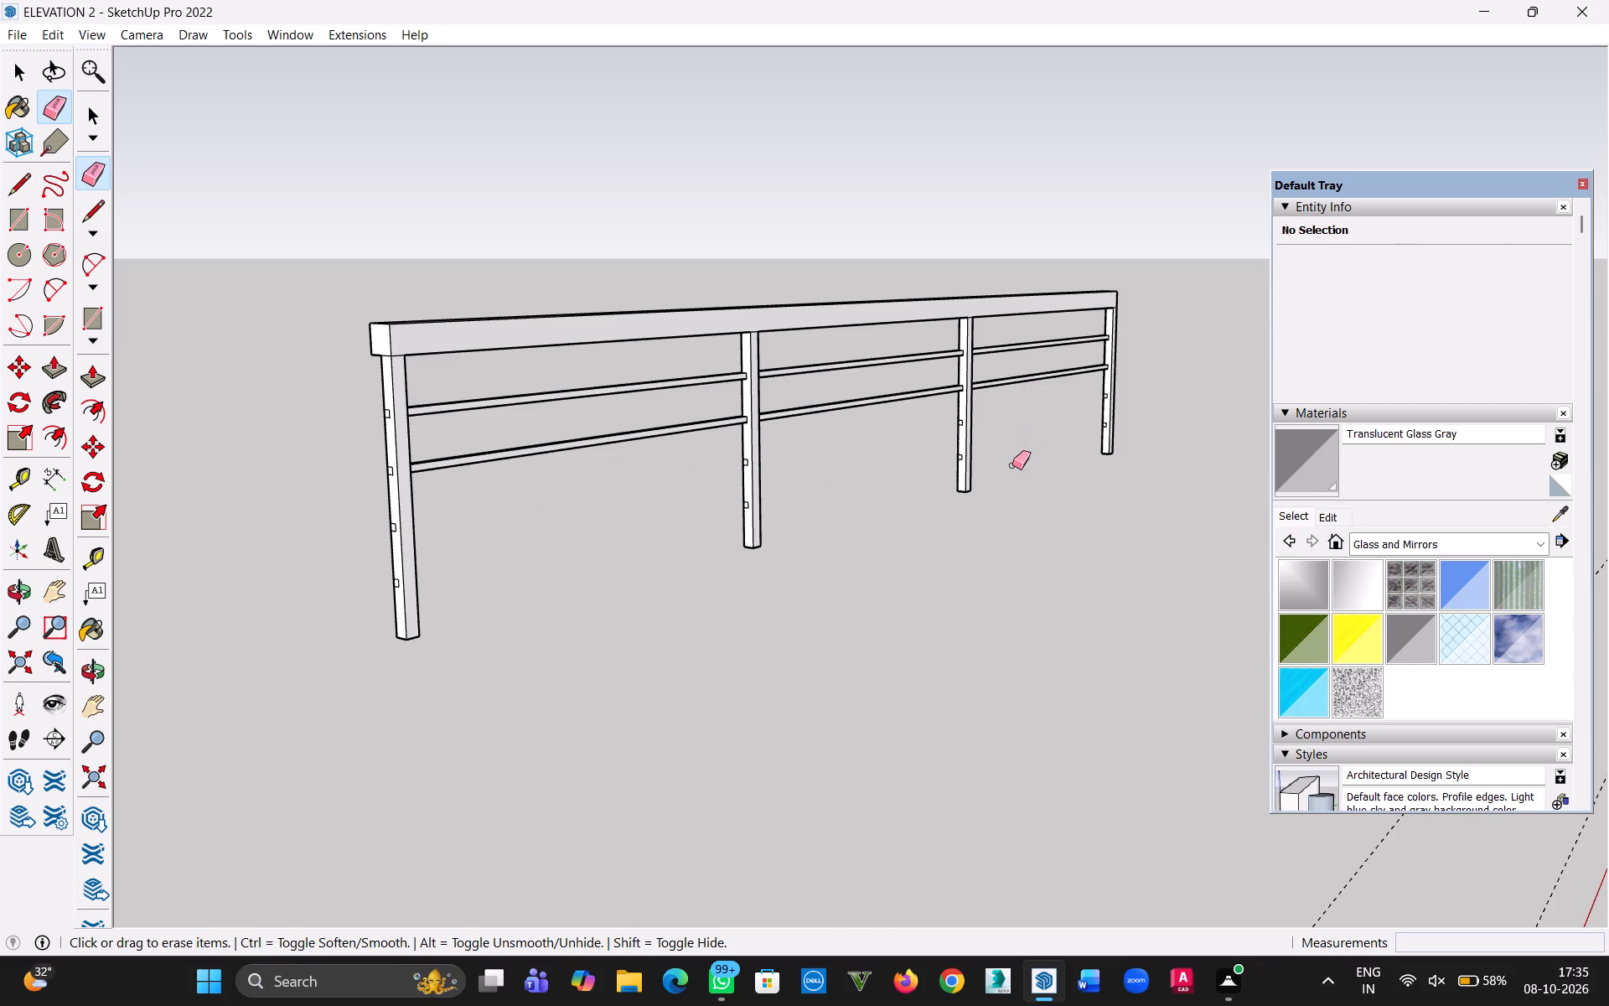
pyautogui.moveTo(1012, 466); pyautogui.dragTo(1068, 474)
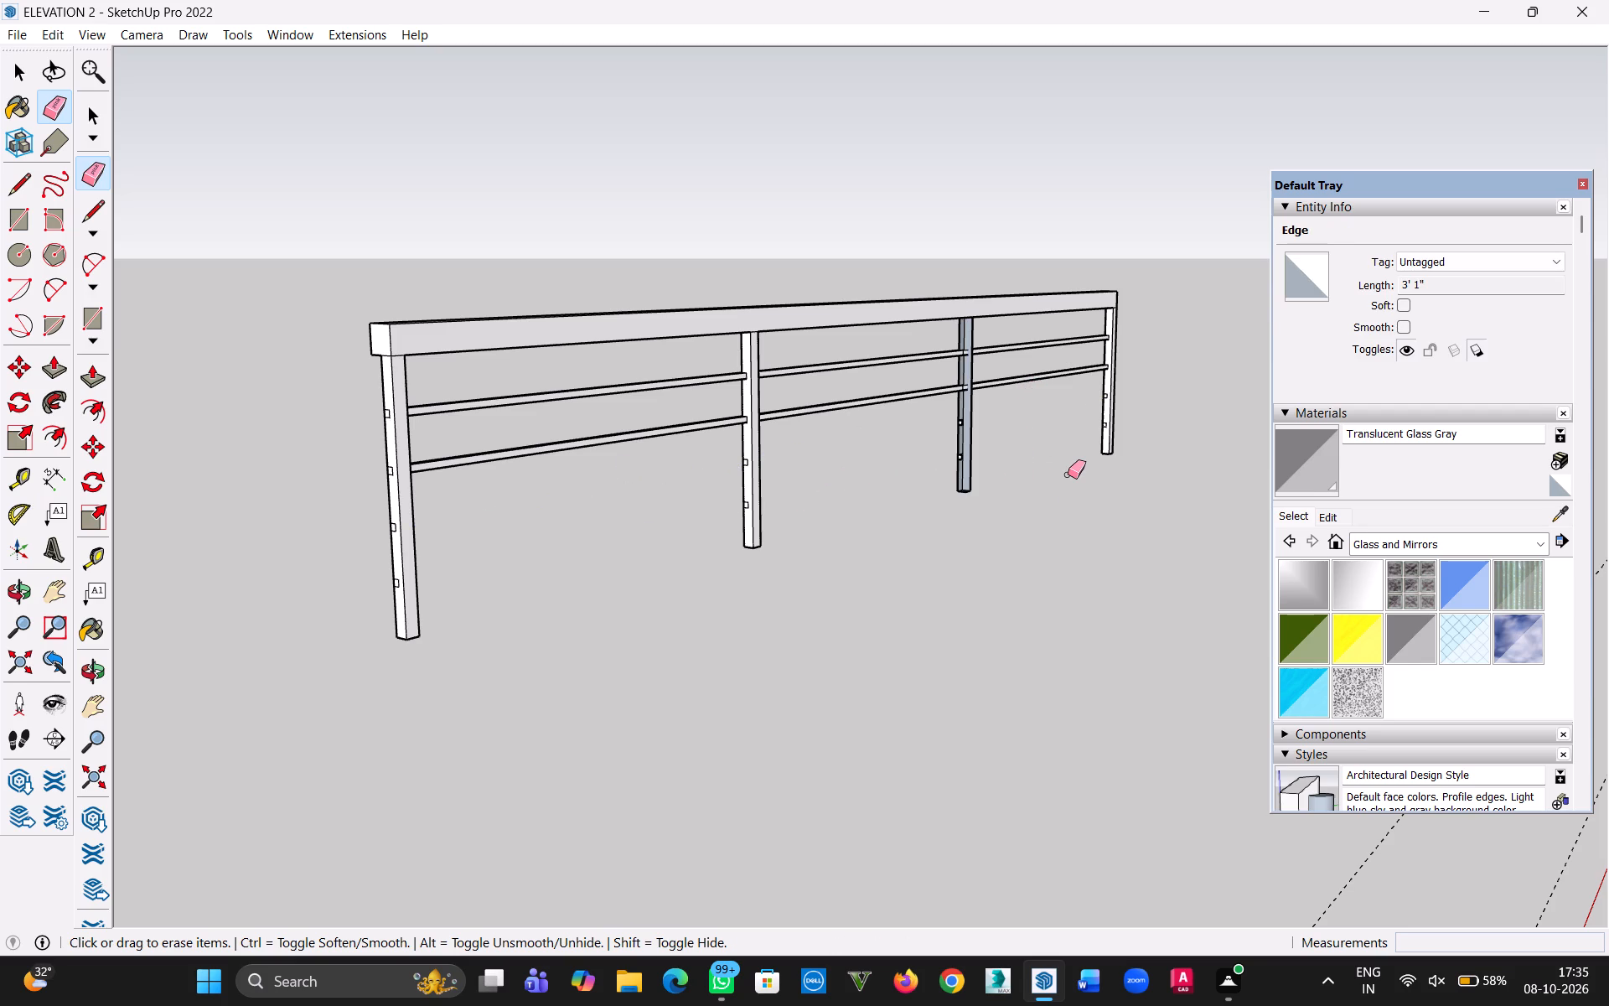
pyautogui.hotkey('ctrl', 'z')
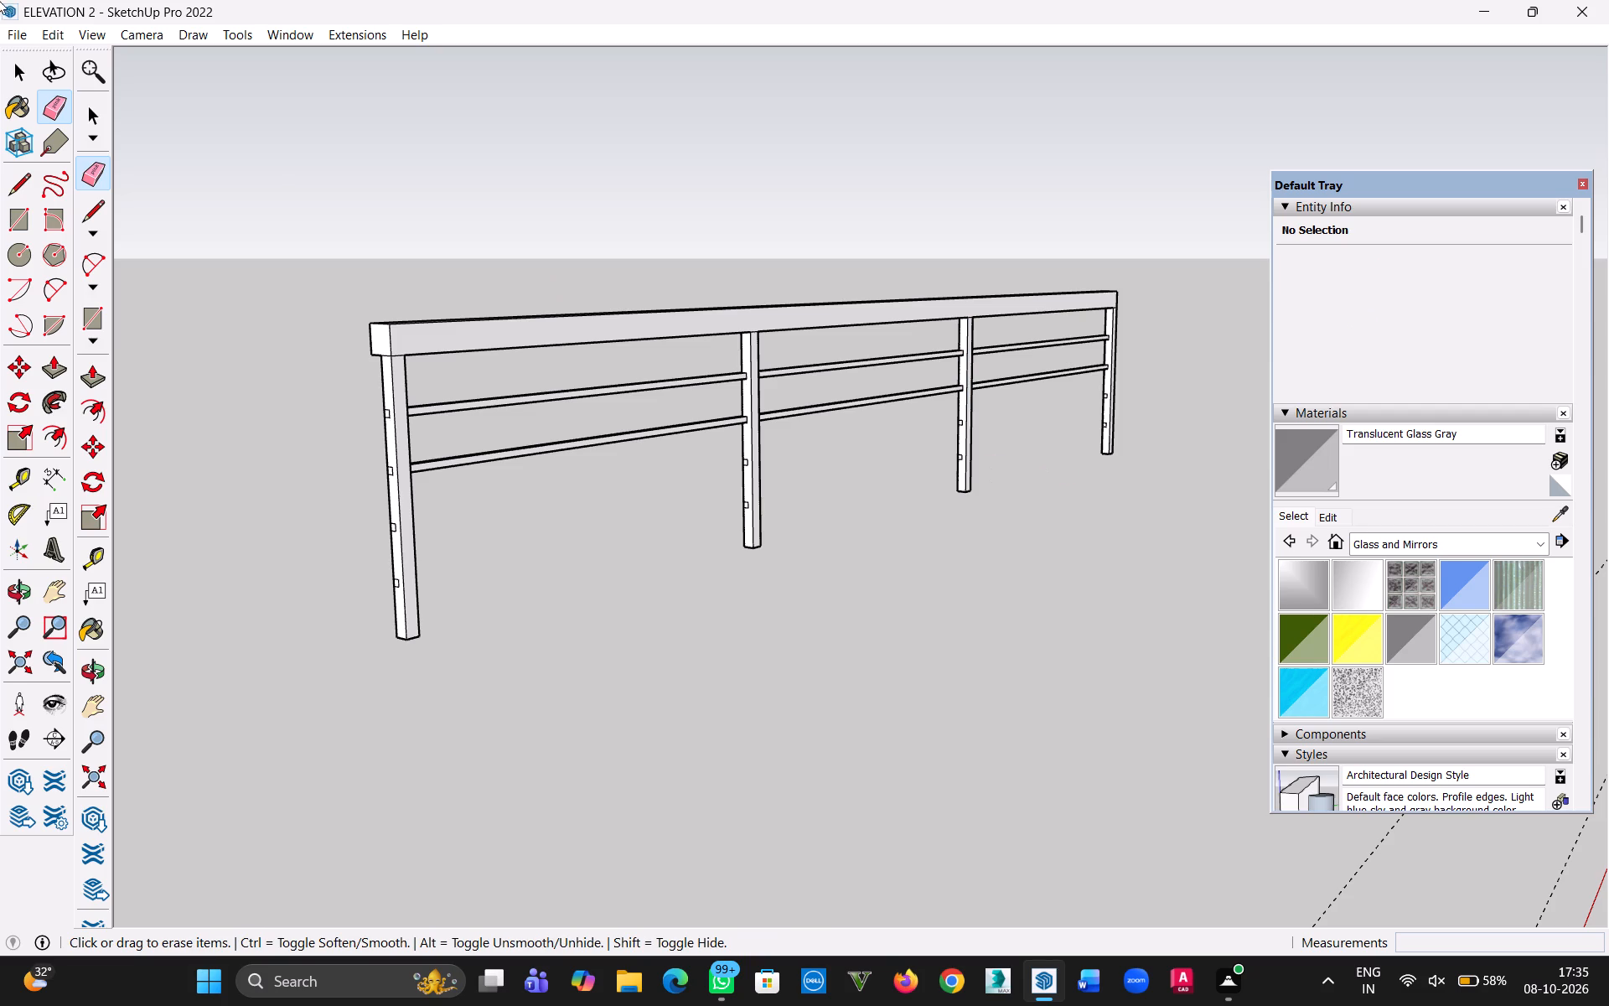
# Push the underside of the railing's first end post up about 6 7/8", as far as its lowest leftover bar outline.
pyautogui.click(23, 69)
pyautogui.scroll(4, 362, 335)
pyautogui.moveTo(570, 553); pyautogui.dragTo(525, 547, button='middle')
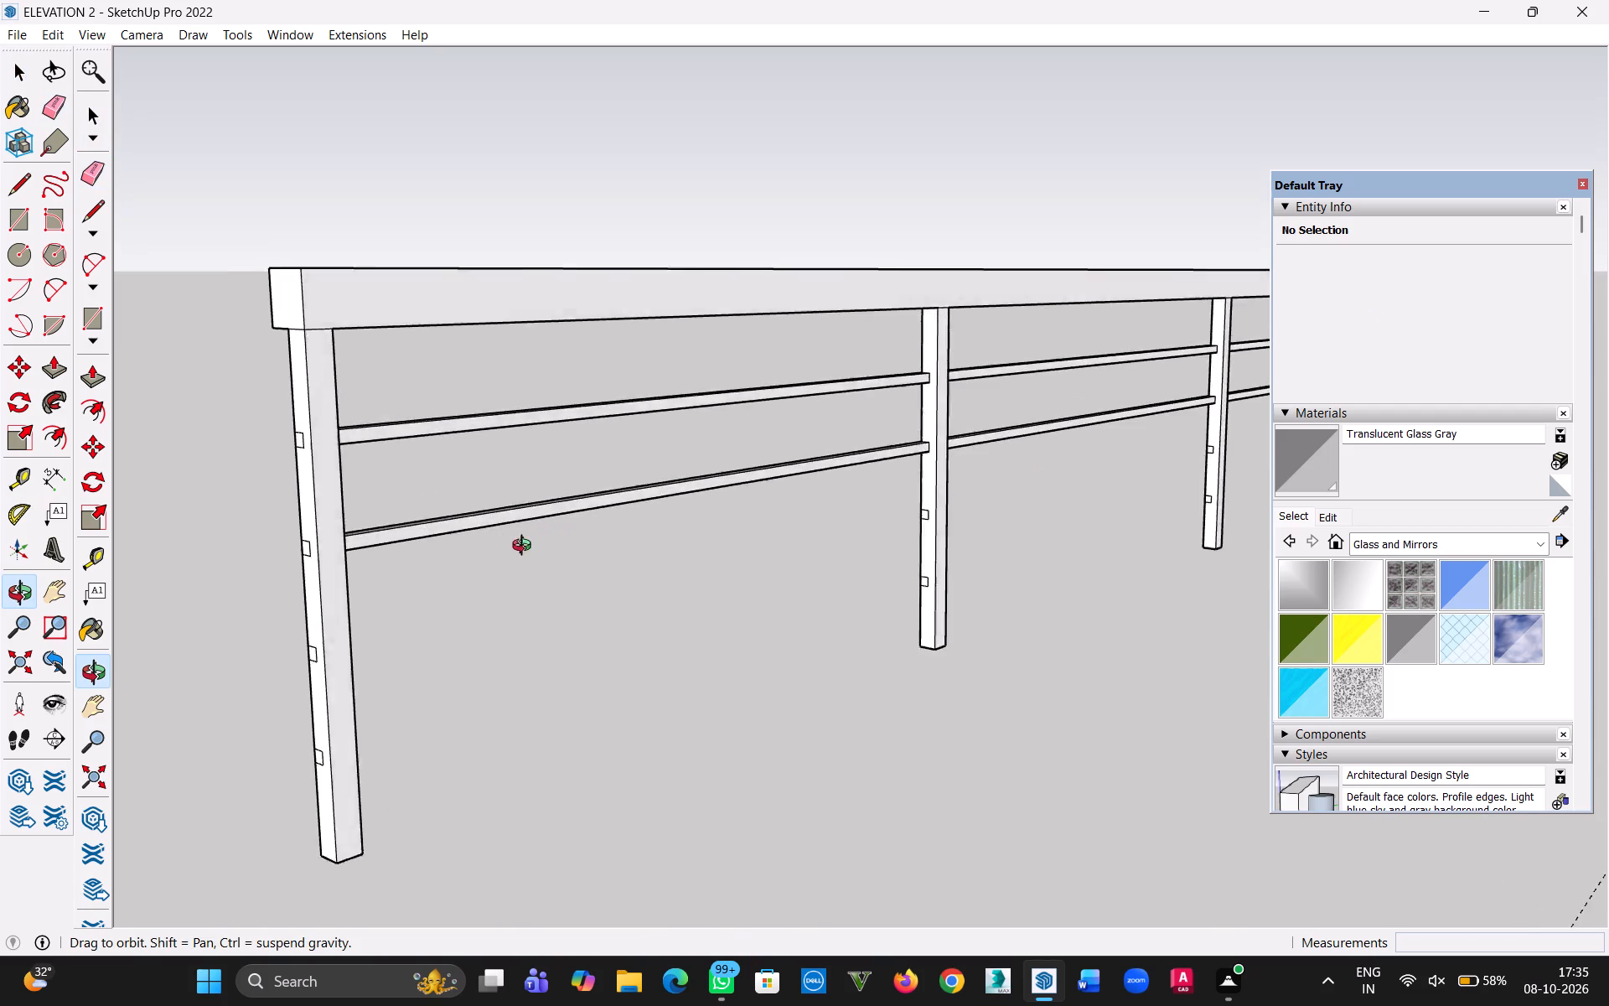
pyautogui.moveTo(525, 547); pyautogui.dragTo(488, 514, button='middle')
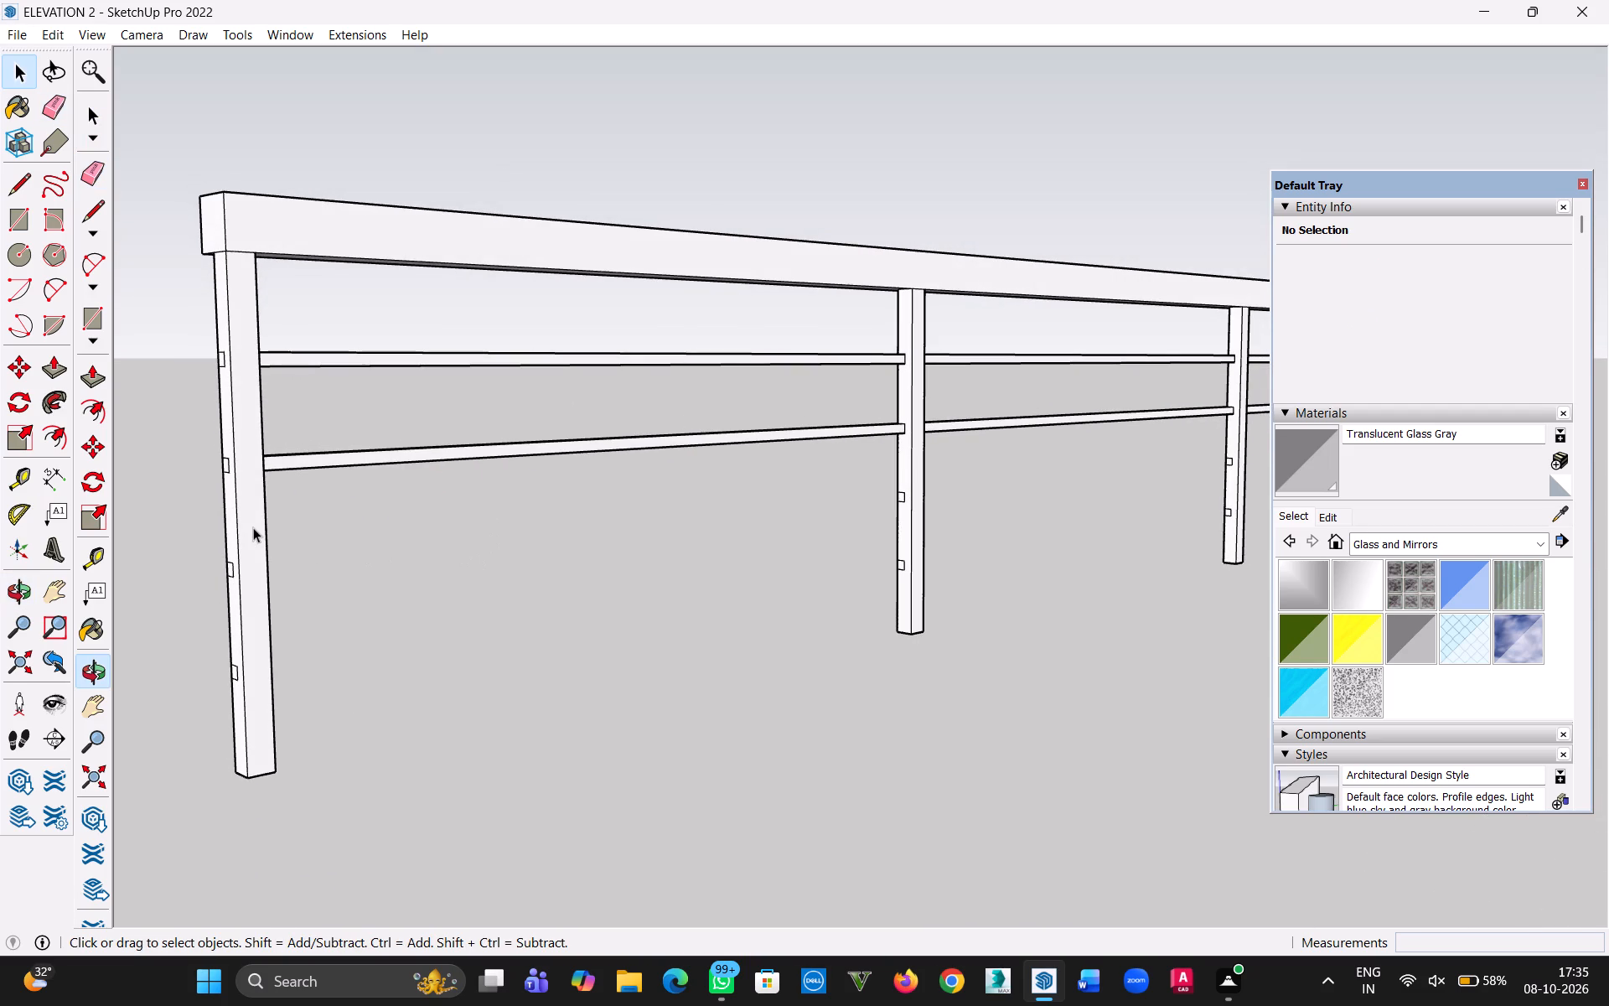
pyautogui.moveTo(281, 688); pyautogui.dragTo(333, 535, button='middle')
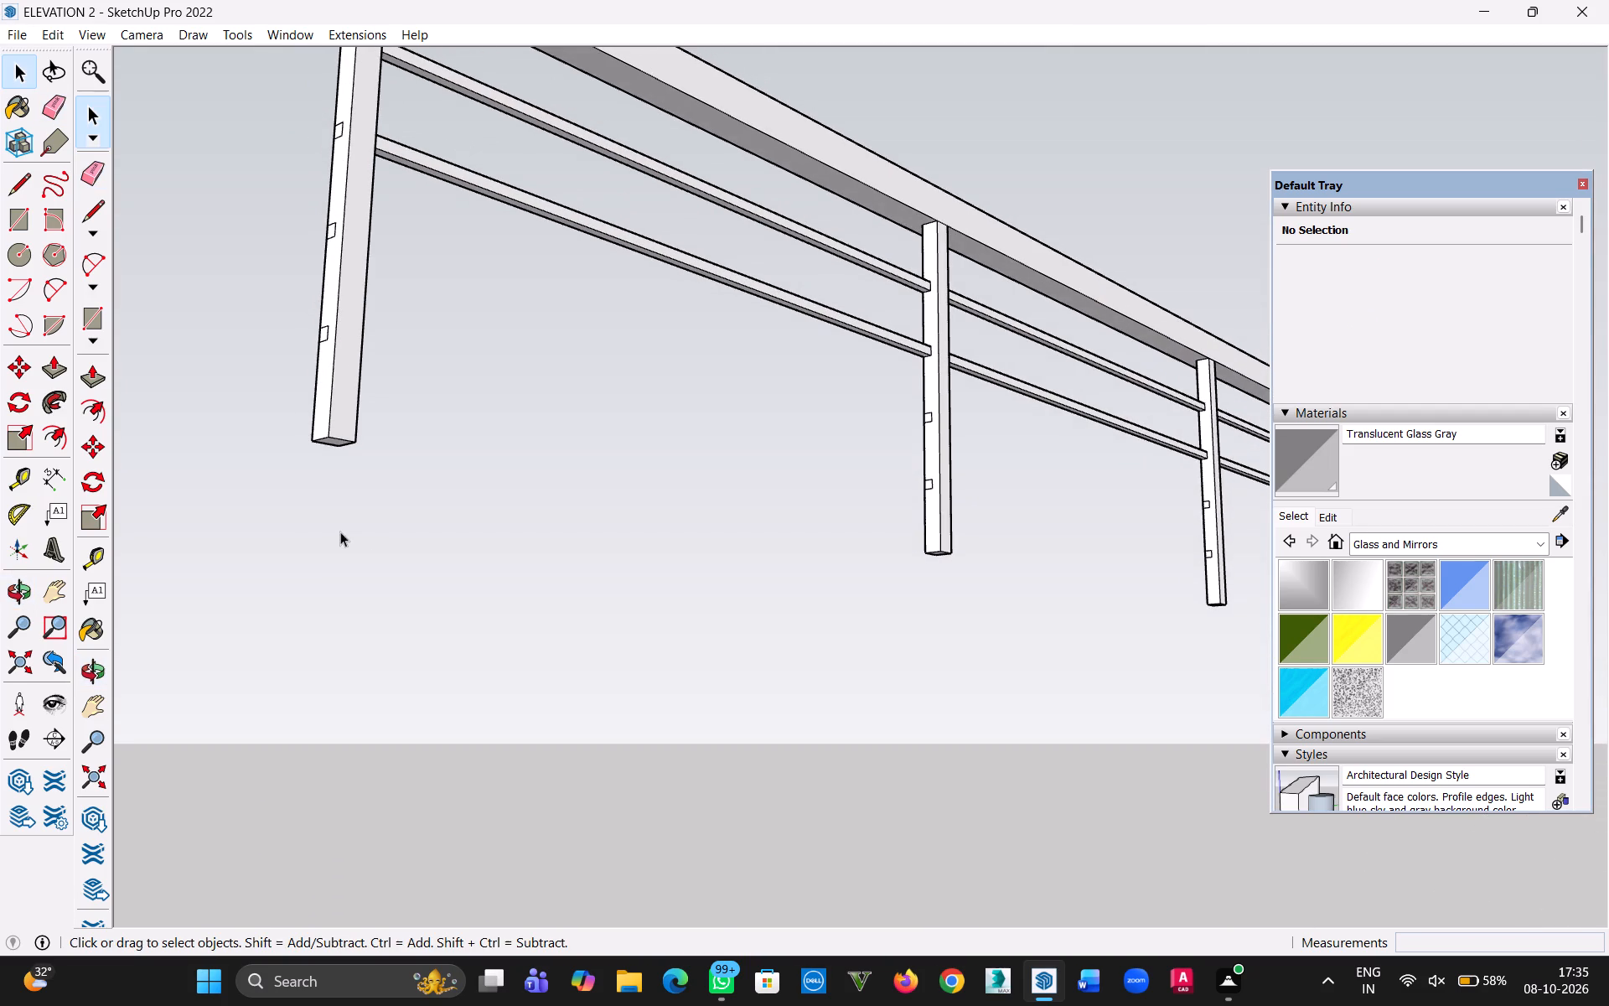
pyautogui.press('p')
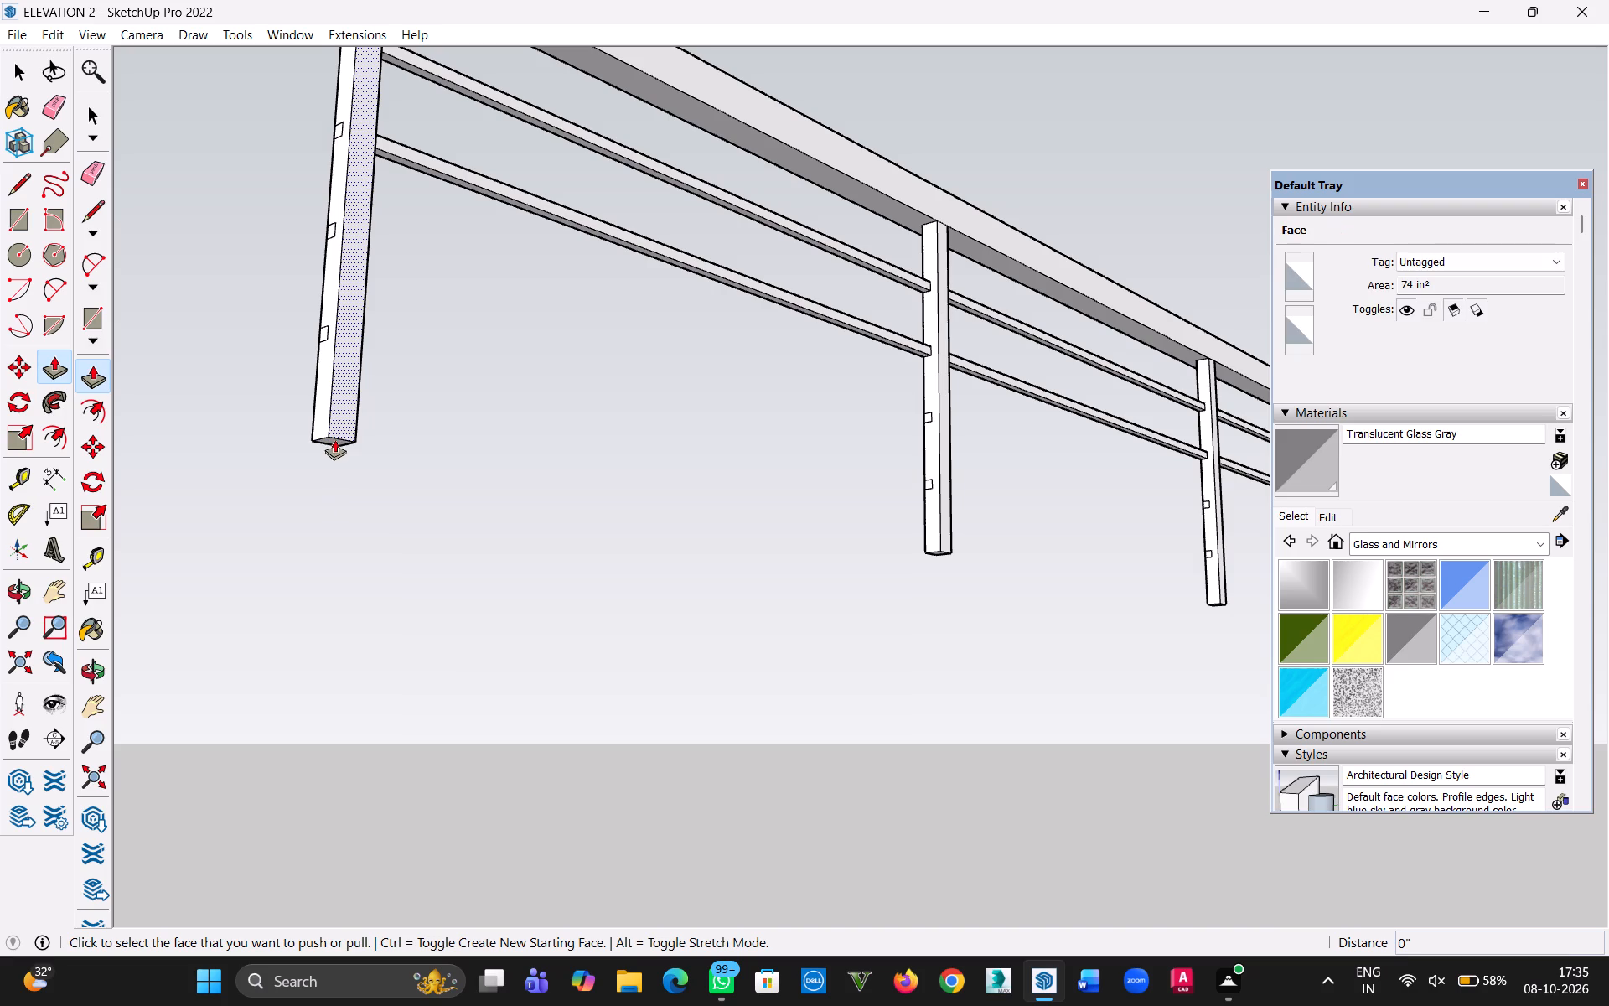
pyautogui.scroll(5, 334, 440)
pyautogui.click(331, 442)
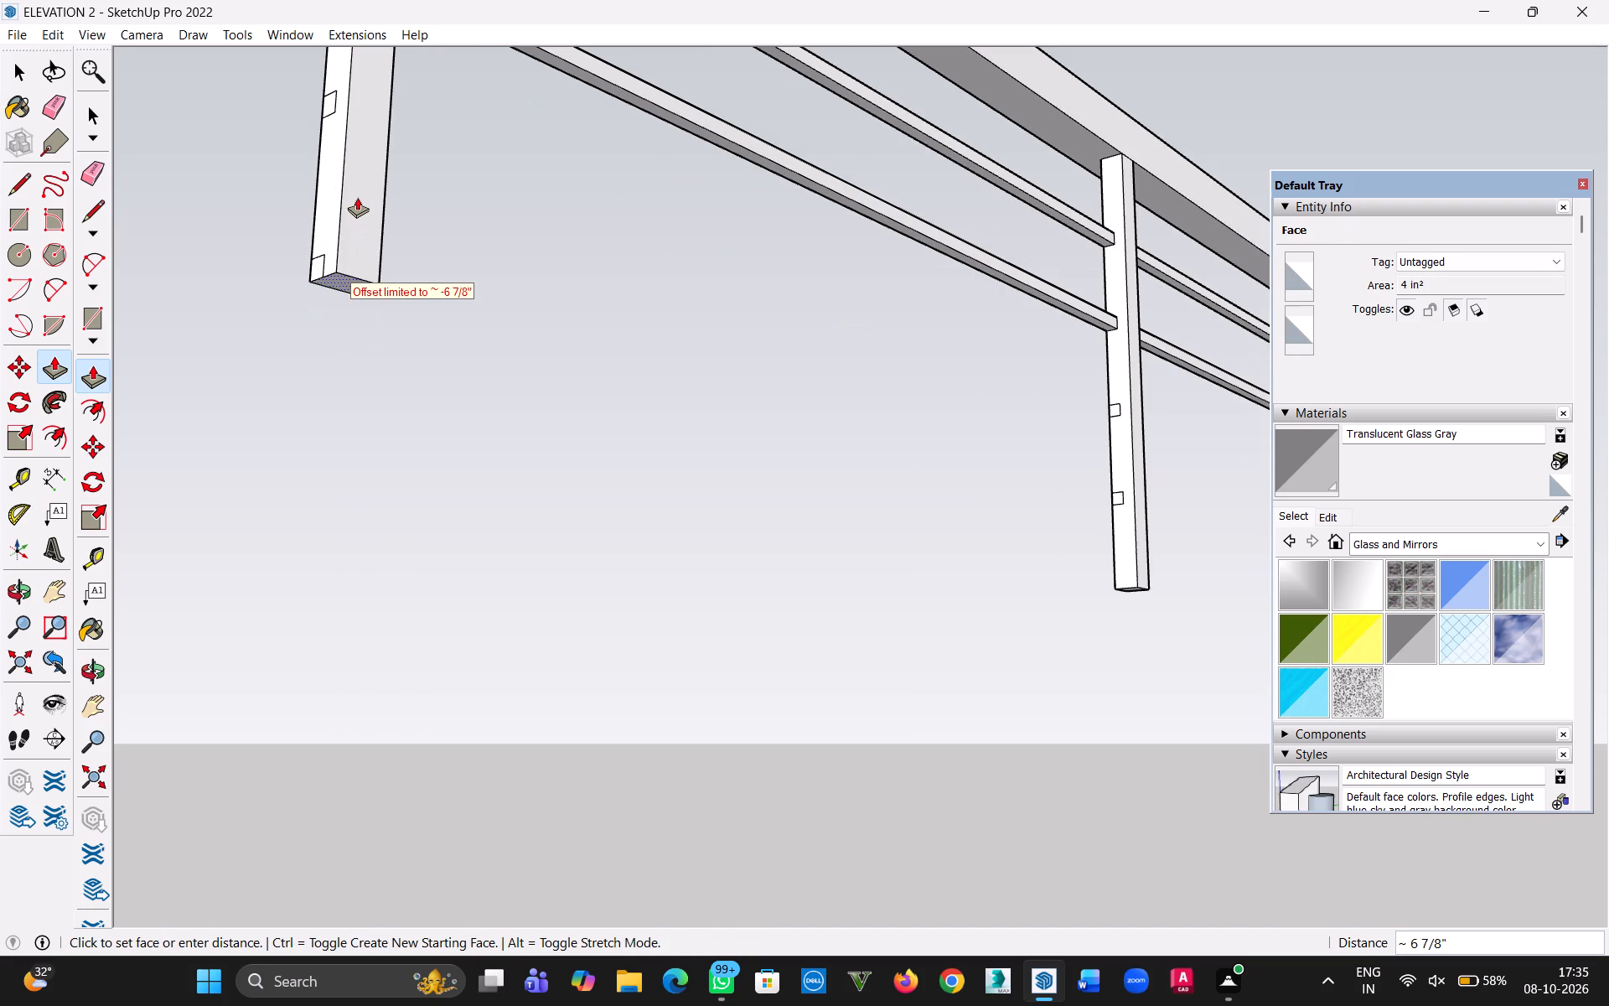
pyautogui.click(358, 197)
# Push the underside of the second post up to its lowest leftover bar outline.
pyautogui.scroll(5, 1037, 617)
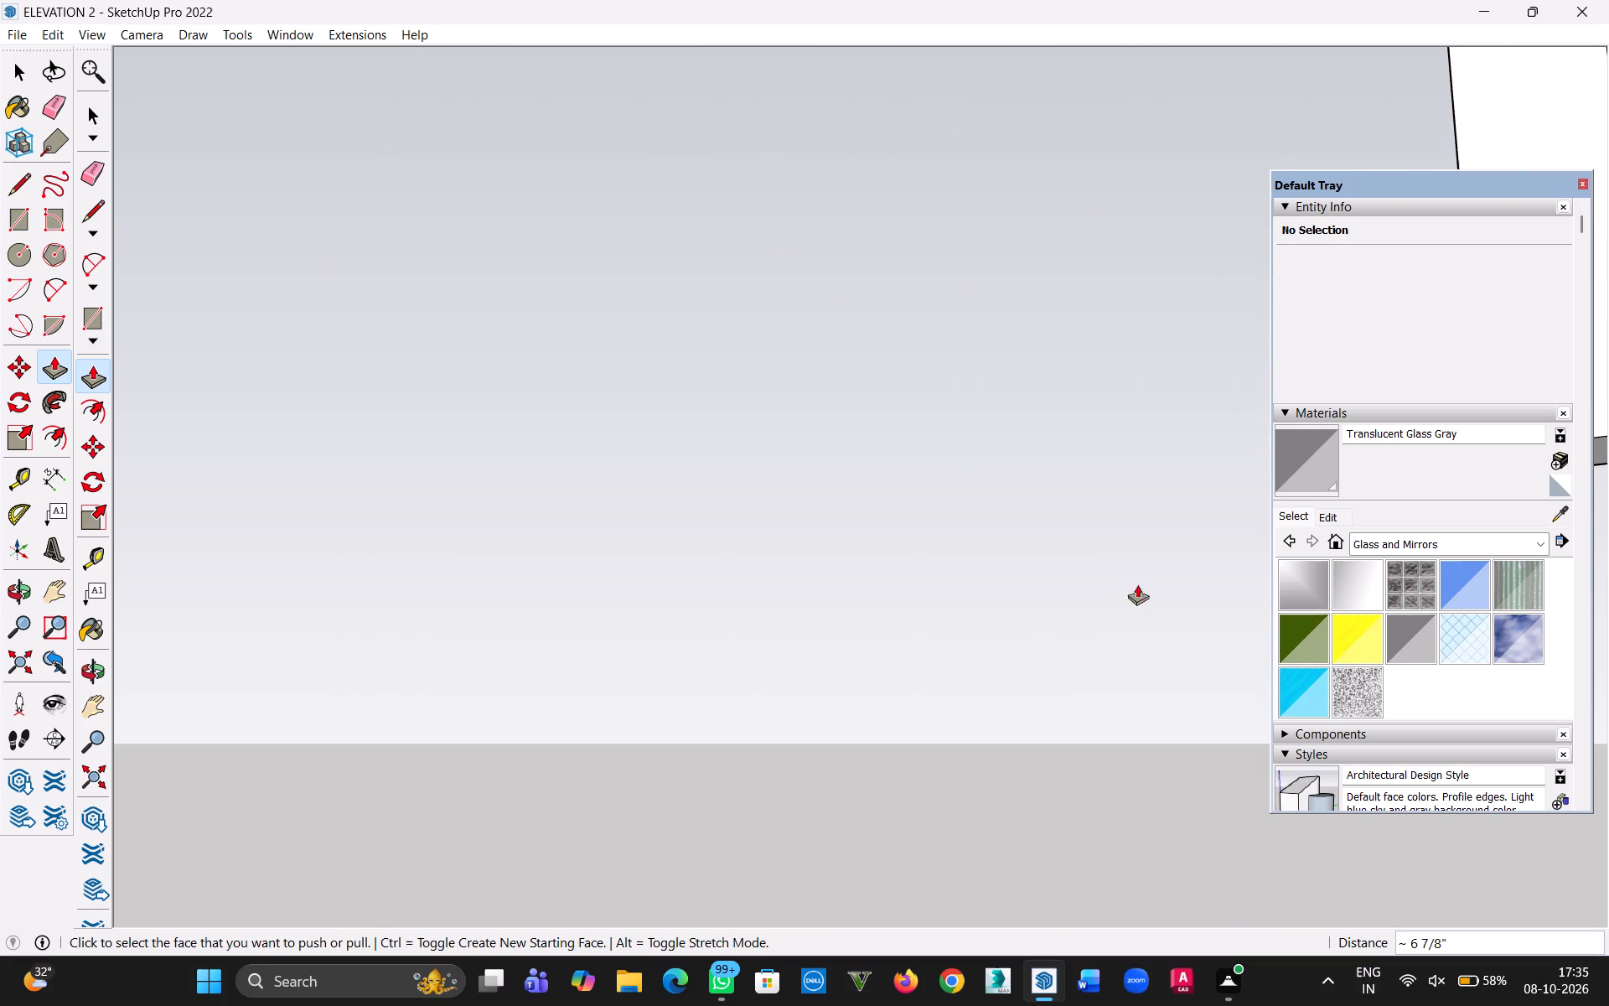
pyautogui.scroll(-7, 1092, 601)
pyautogui.press('h')
pyautogui.moveTo(961, 605); pyautogui.dragTo(777, 616)
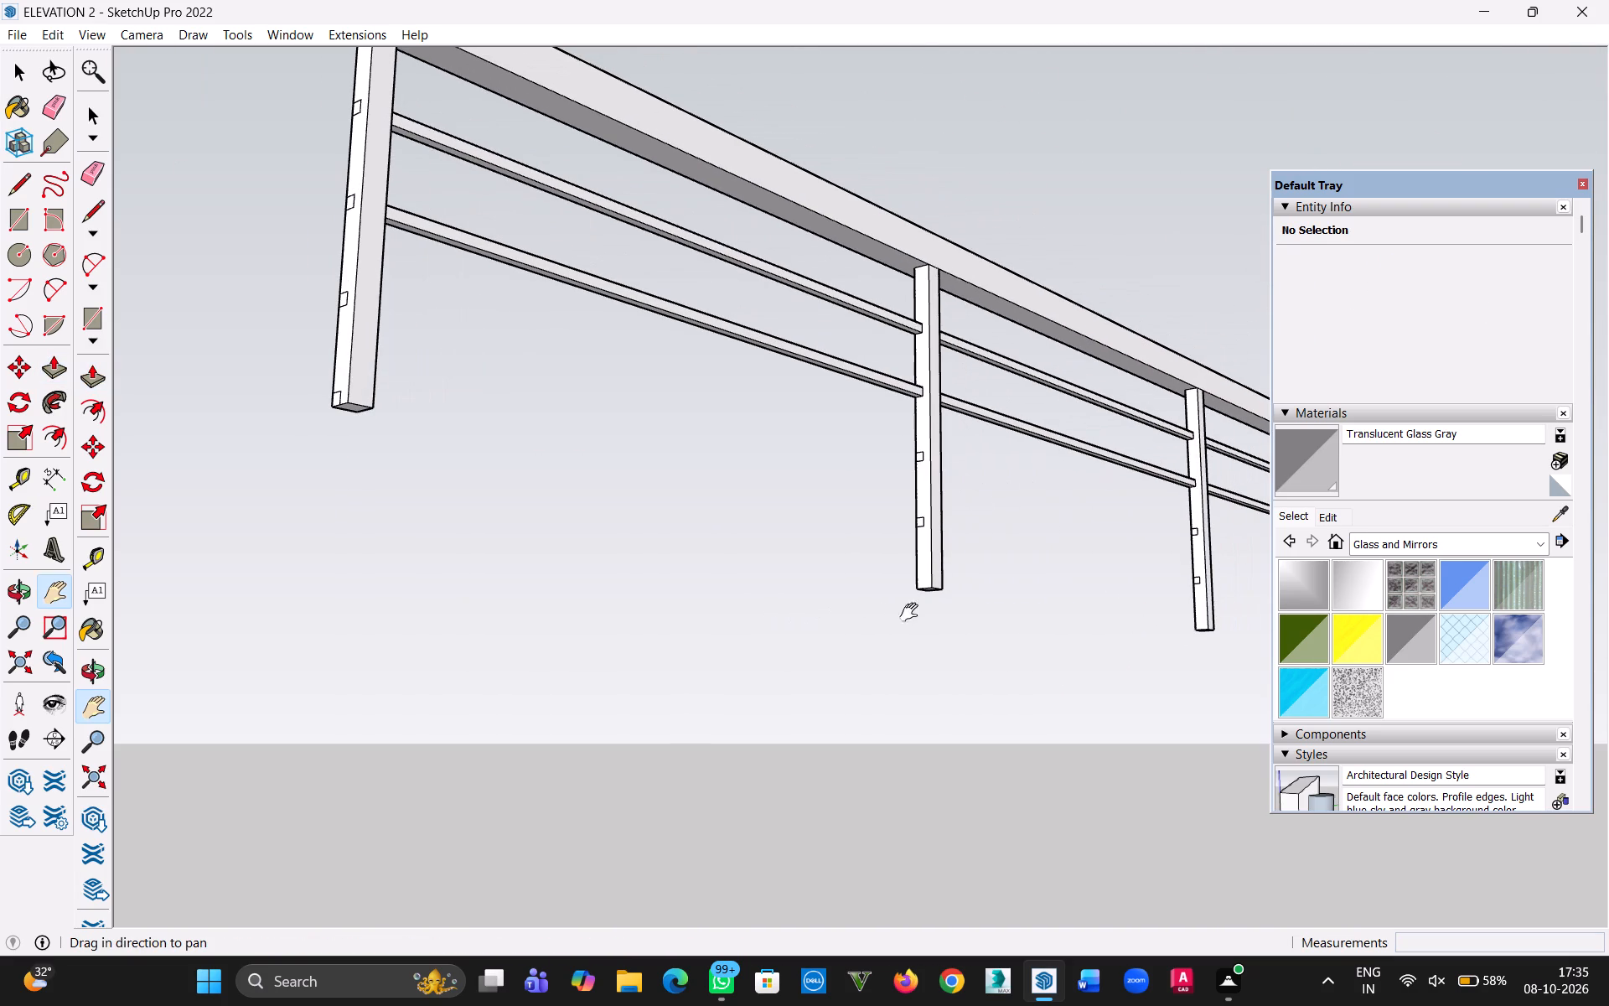
pyautogui.scroll(4, 942, 618)
pyautogui.press('Escape')
pyautogui.click(895, 515)
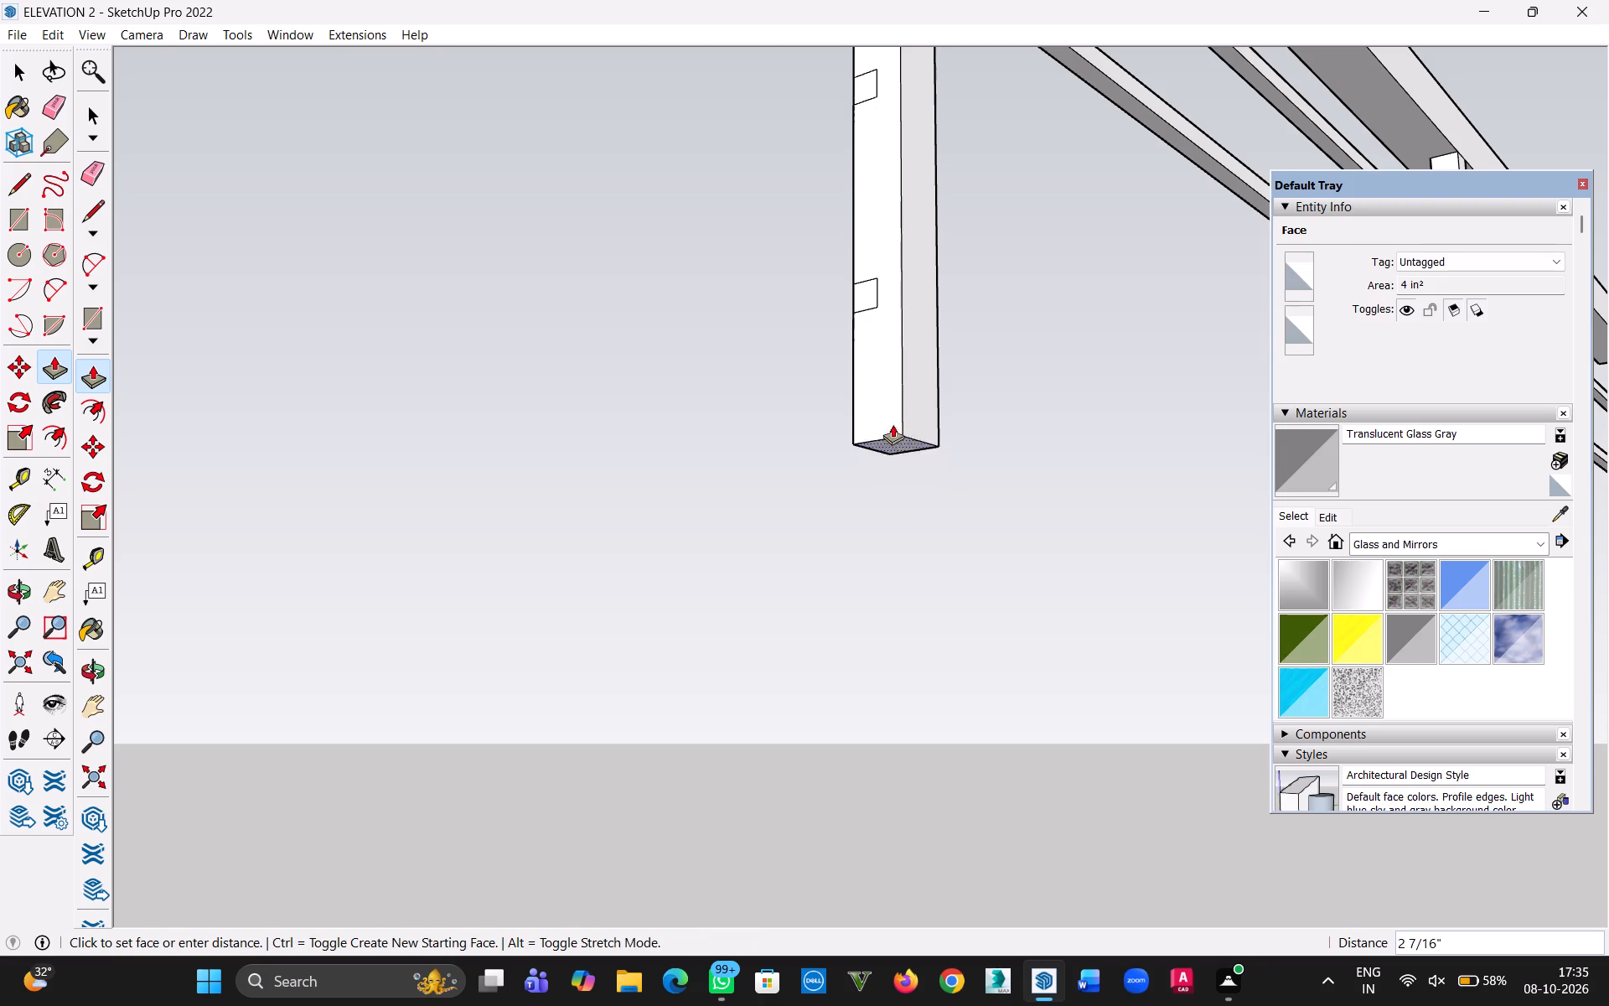
pyautogui.click(875, 284)
pyautogui.click(892, 314)
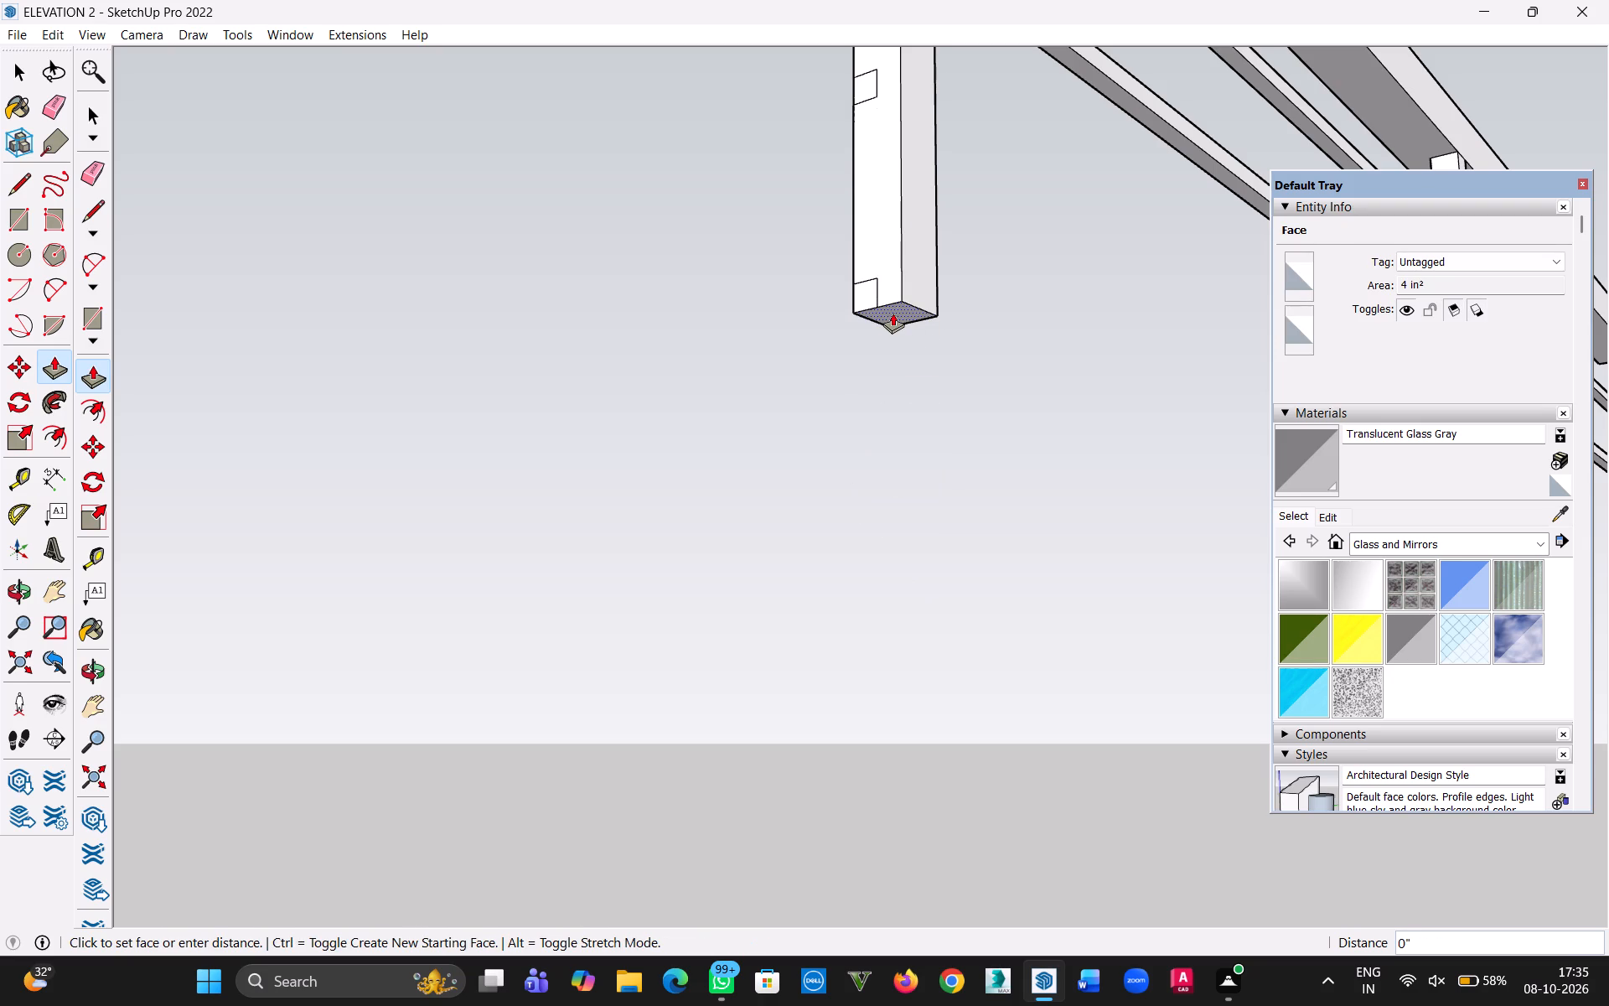
pyautogui.press('Escape')
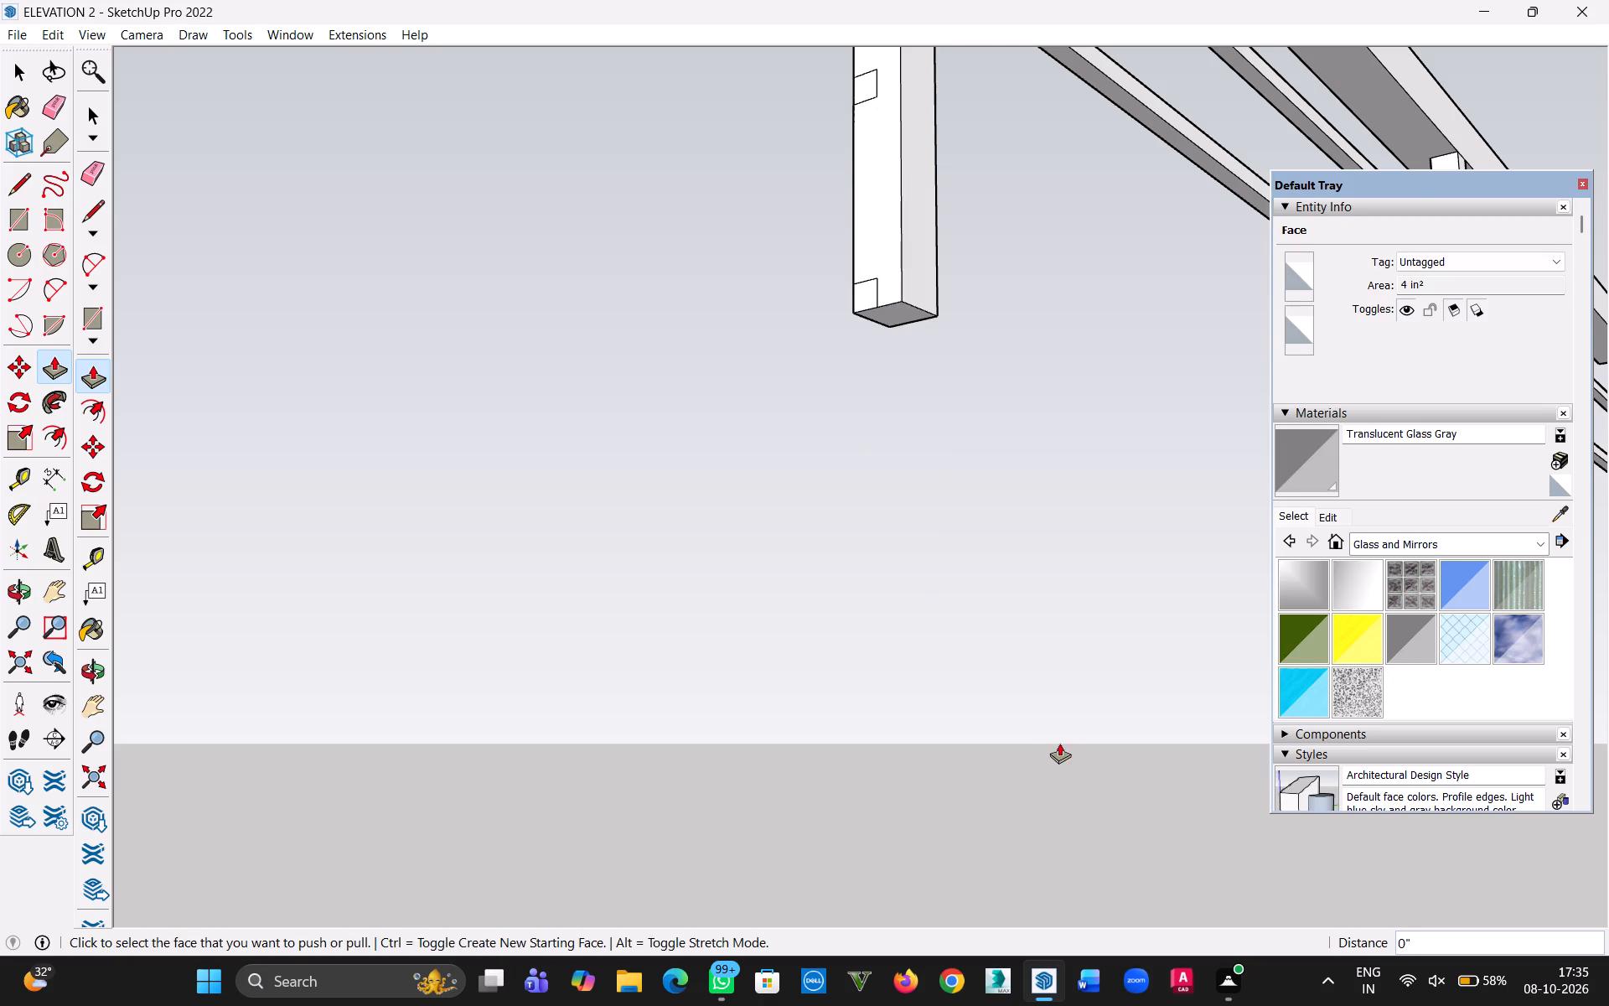
# Shorten the third post by repeating the previous push distance on its underside.
pyautogui.scroll(-2, 1059, 746)
pyautogui.press('h')
pyautogui.moveTo(1089, 719); pyautogui.dragTo(479, 744)
pyautogui.press('Escape')
pyautogui.scroll(6, 1020, 714)
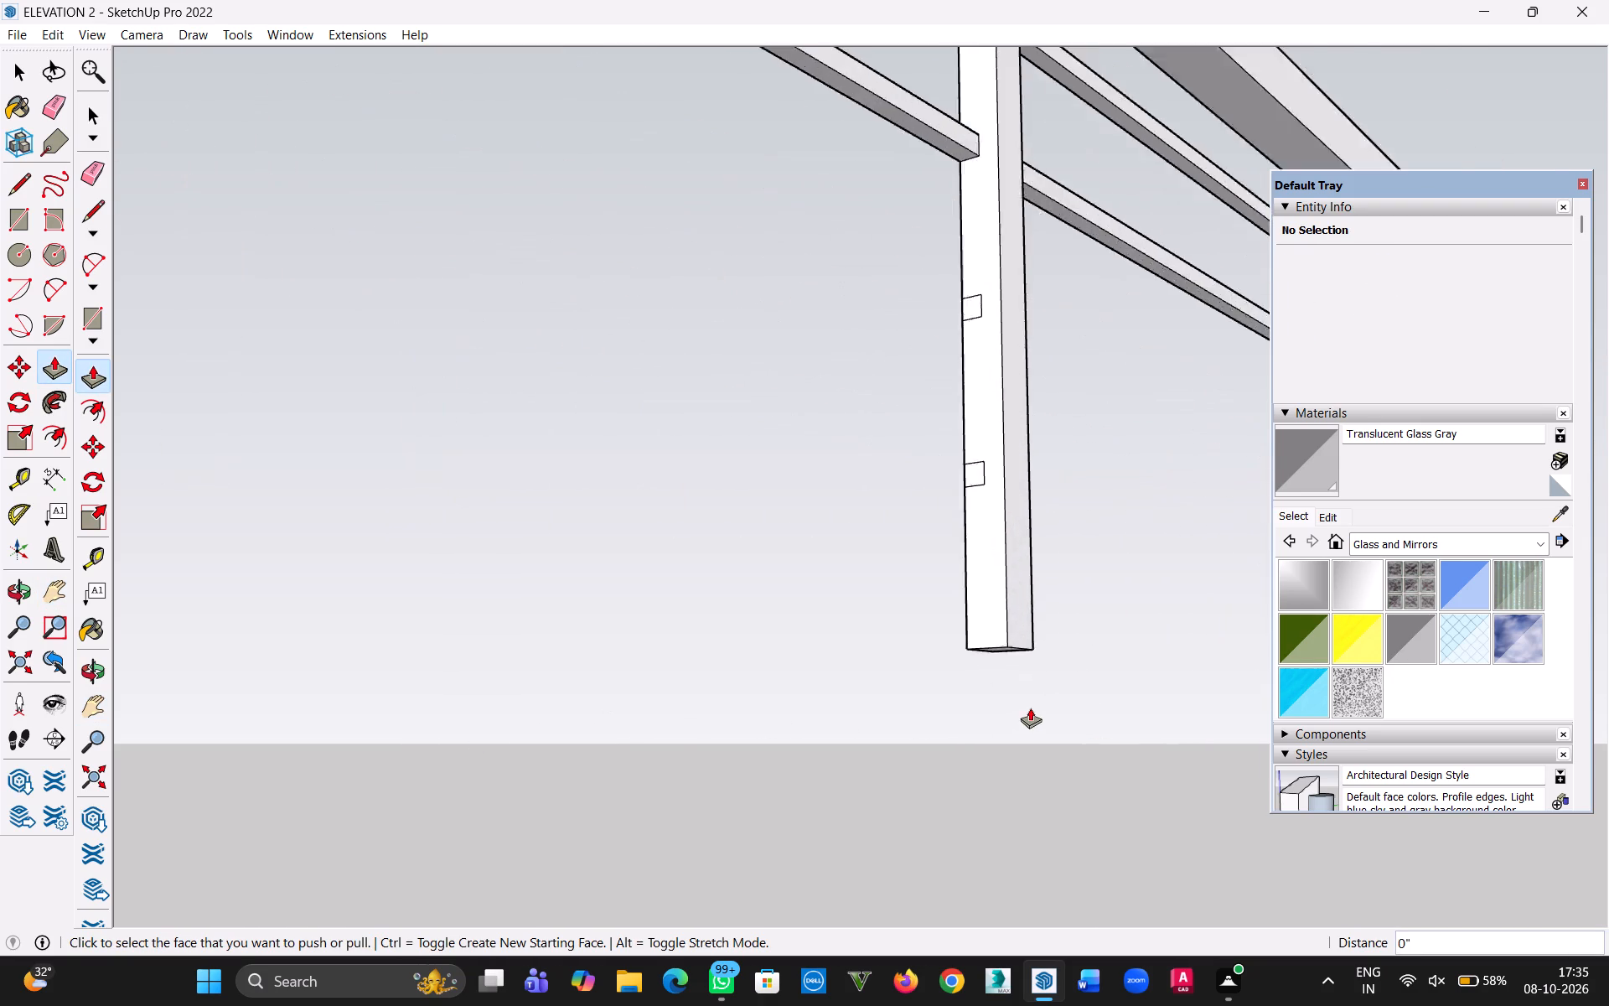
pyautogui.scroll(1, 1030, 708)
pyautogui.doubleClick(913, 468)
# Shorten the farthest post by repeating the previous push distance on its underside.
pyautogui.scroll(-6, 926, 517)
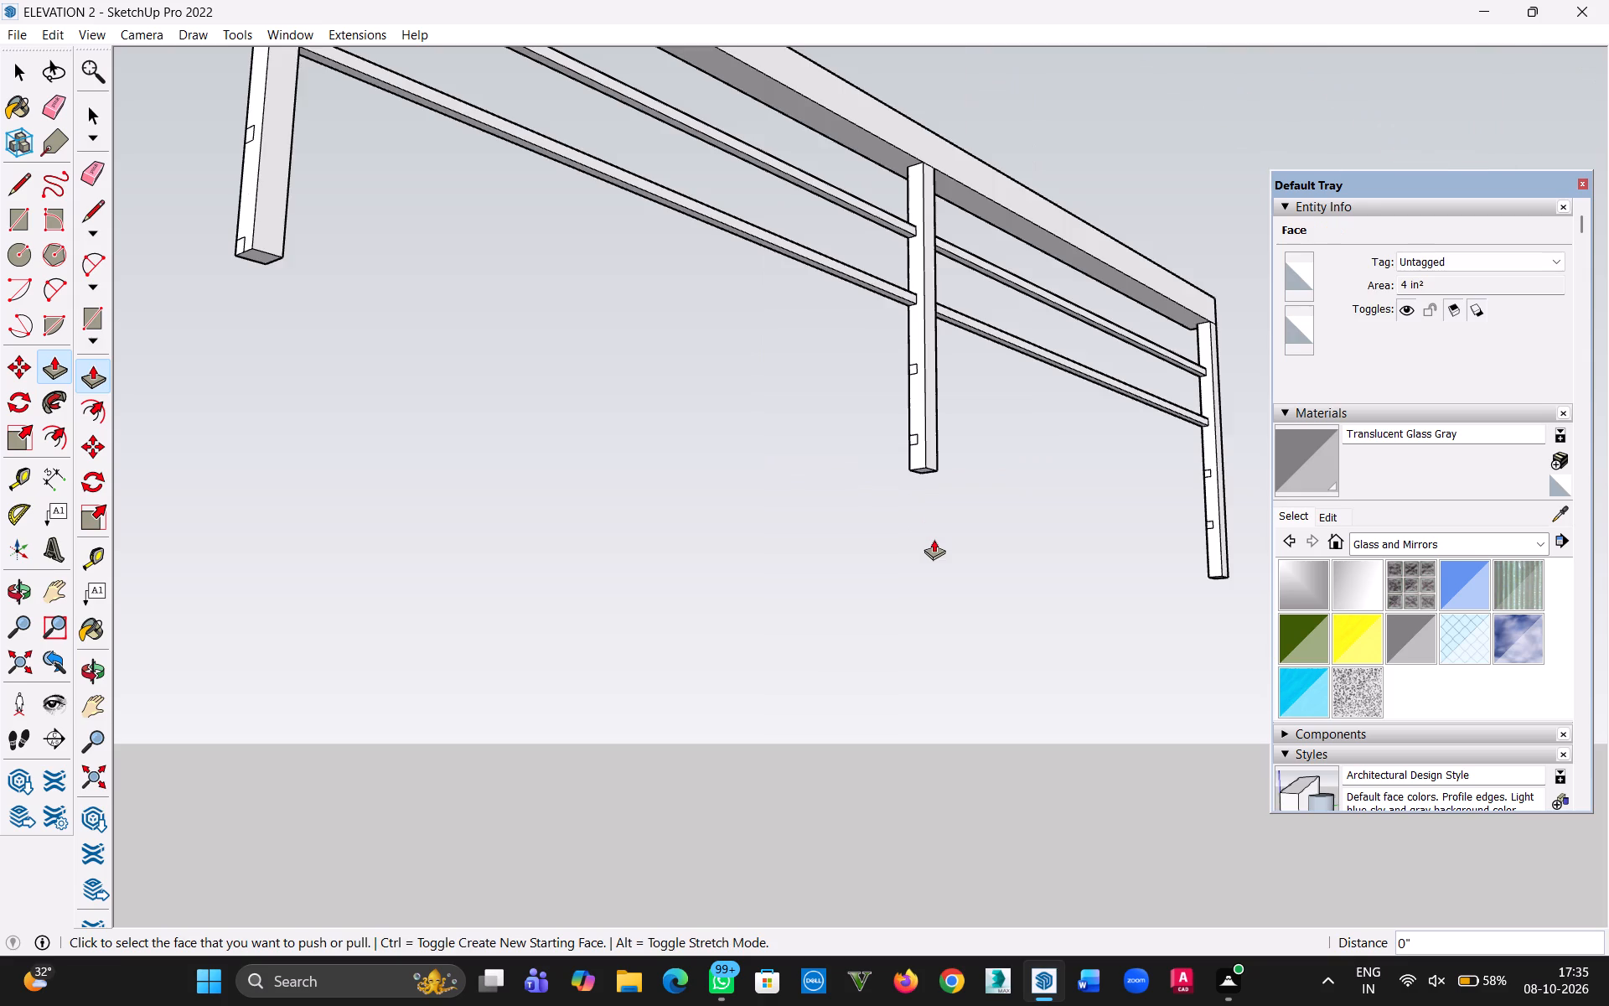
pyautogui.press('h')
pyautogui.moveTo(1043, 532); pyautogui.dragTo(639, 620)
pyautogui.scroll(4, 784, 668)
pyautogui.press('Escape')
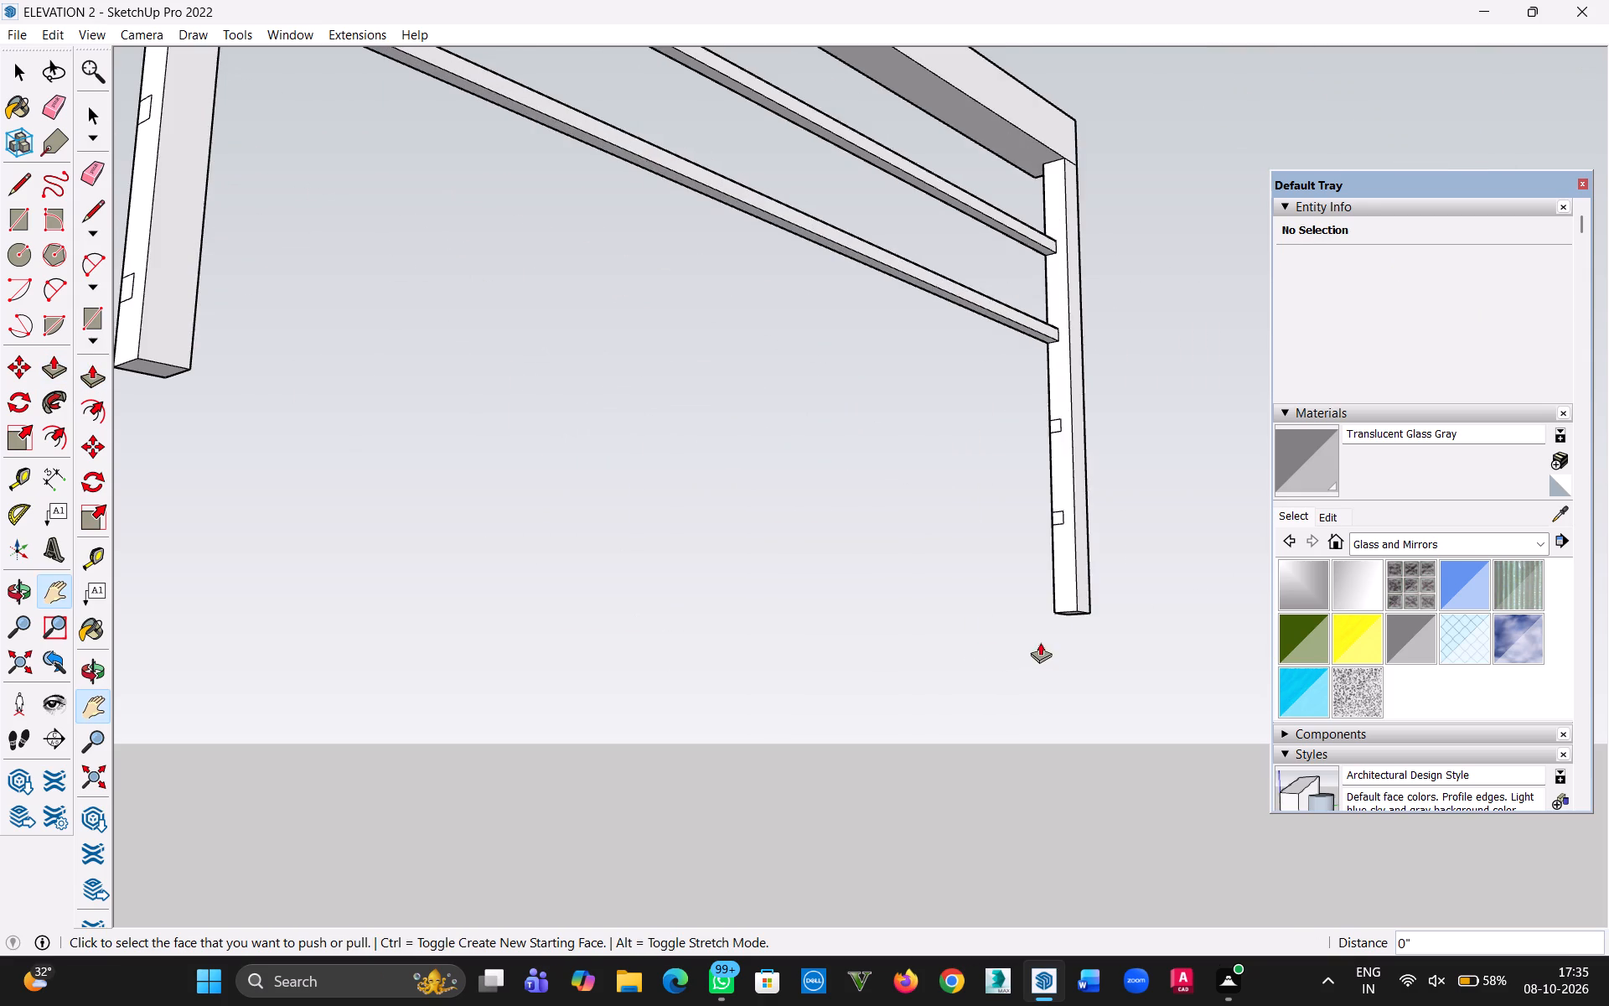
pyautogui.scroll(5, 1051, 640)
pyautogui.doubleClick(1125, 517)
# Delete the leftover bar outline edges at the very bottom of the first end post, on both of its marked faces.
pyautogui.scroll(-8, 909, 605)
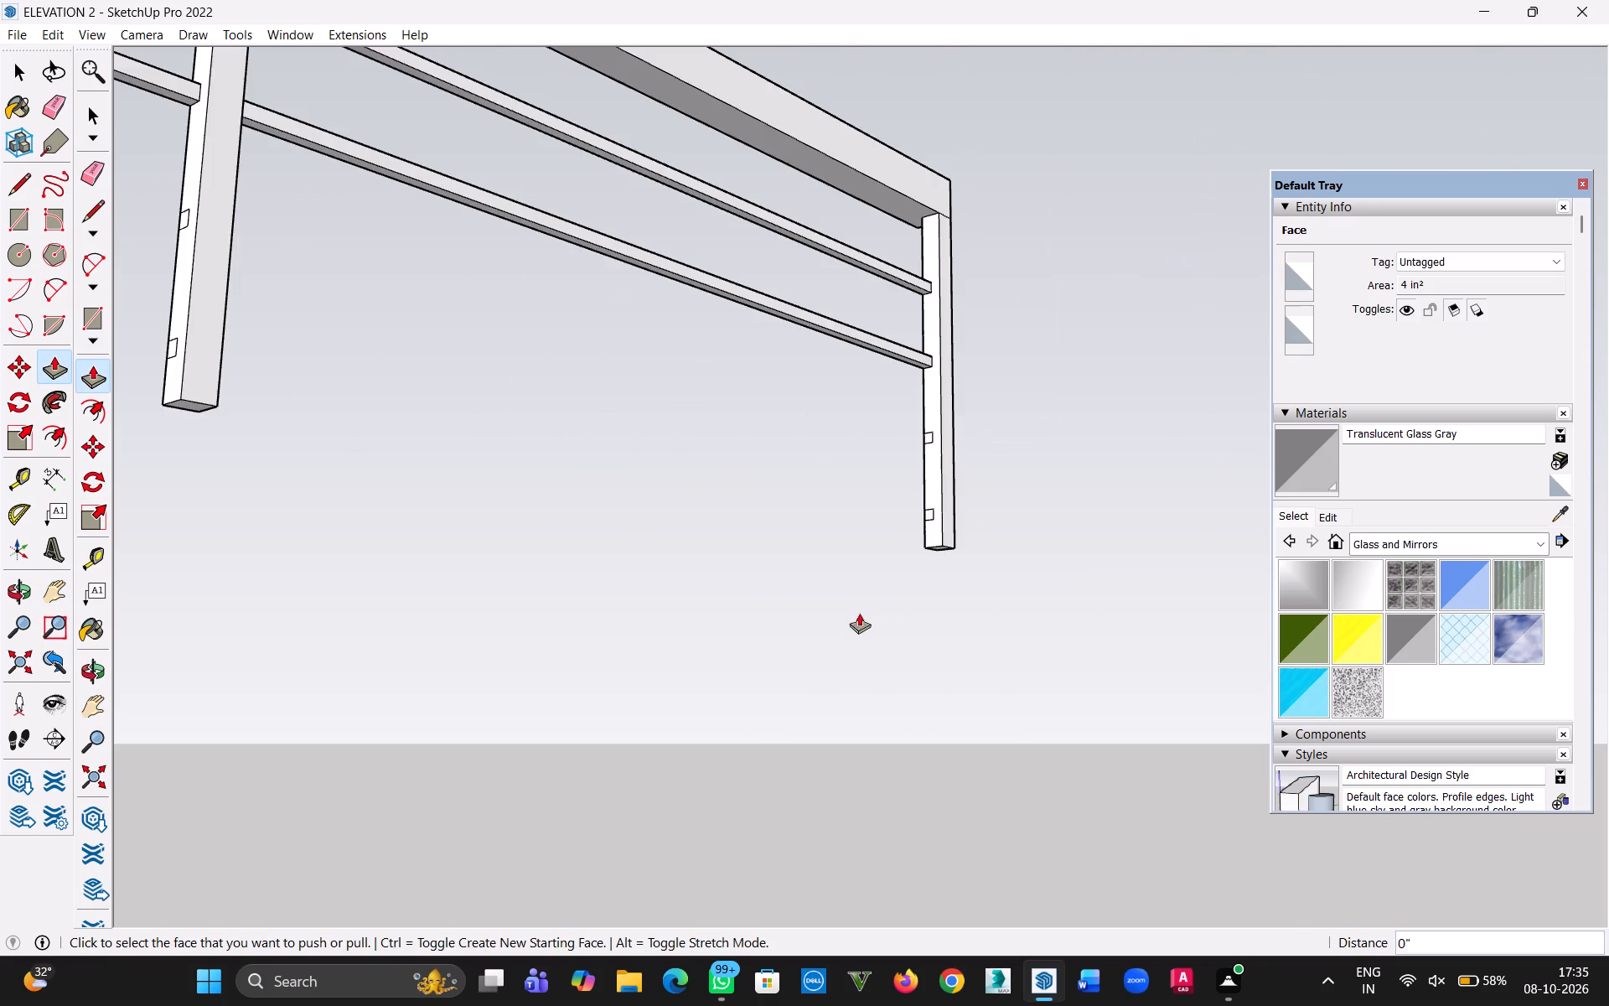
pyautogui.scroll(-9, 859, 613)
pyautogui.scroll(4, 708, 597)
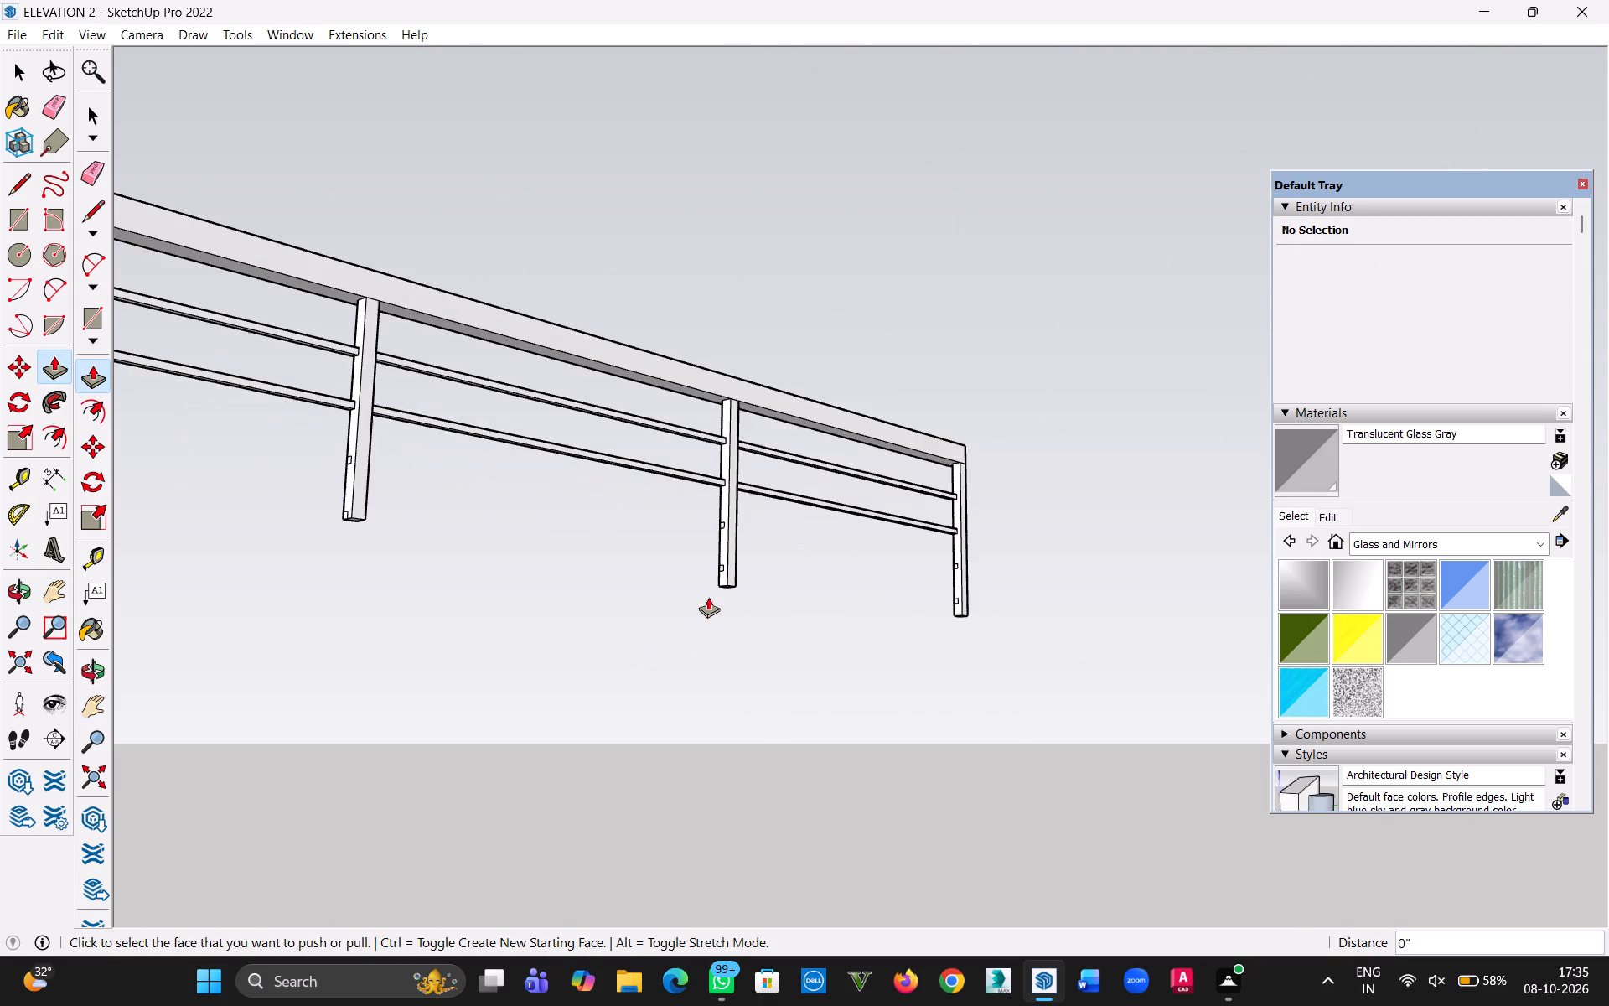
pyautogui.scroll(1, 660, 629)
pyautogui.moveTo(660, 630); pyautogui.dragTo(567, 711, button='middle')
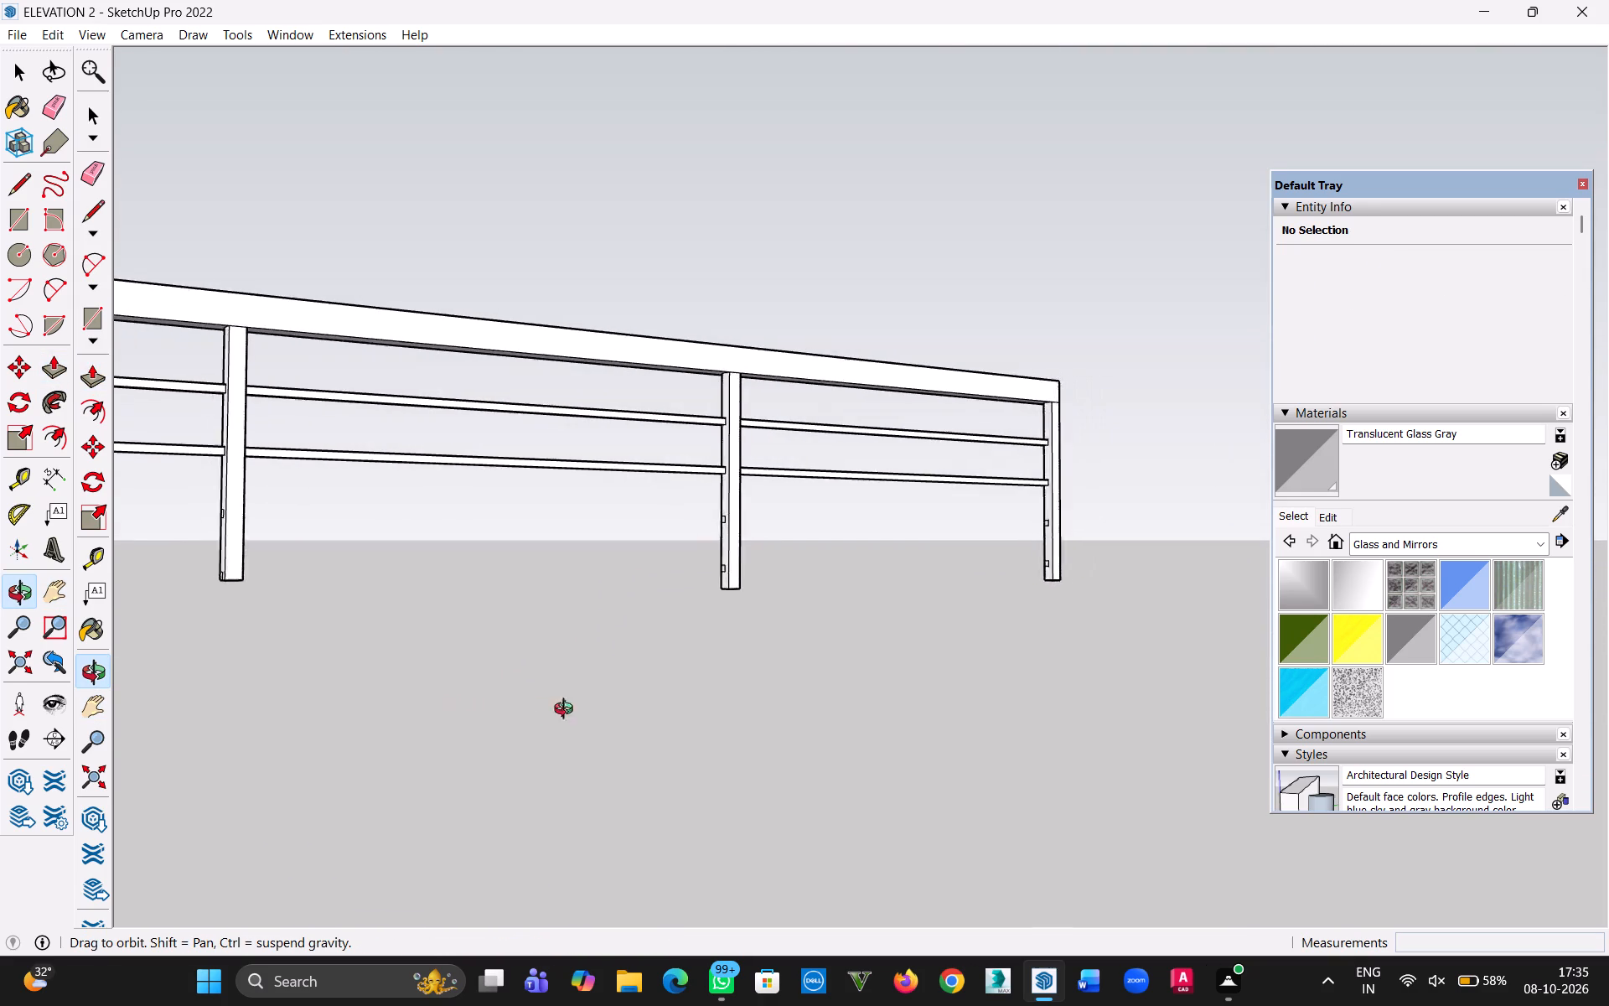
pyautogui.moveTo(567, 711); pyautogui.dragTo(1025, 729, button='middle')
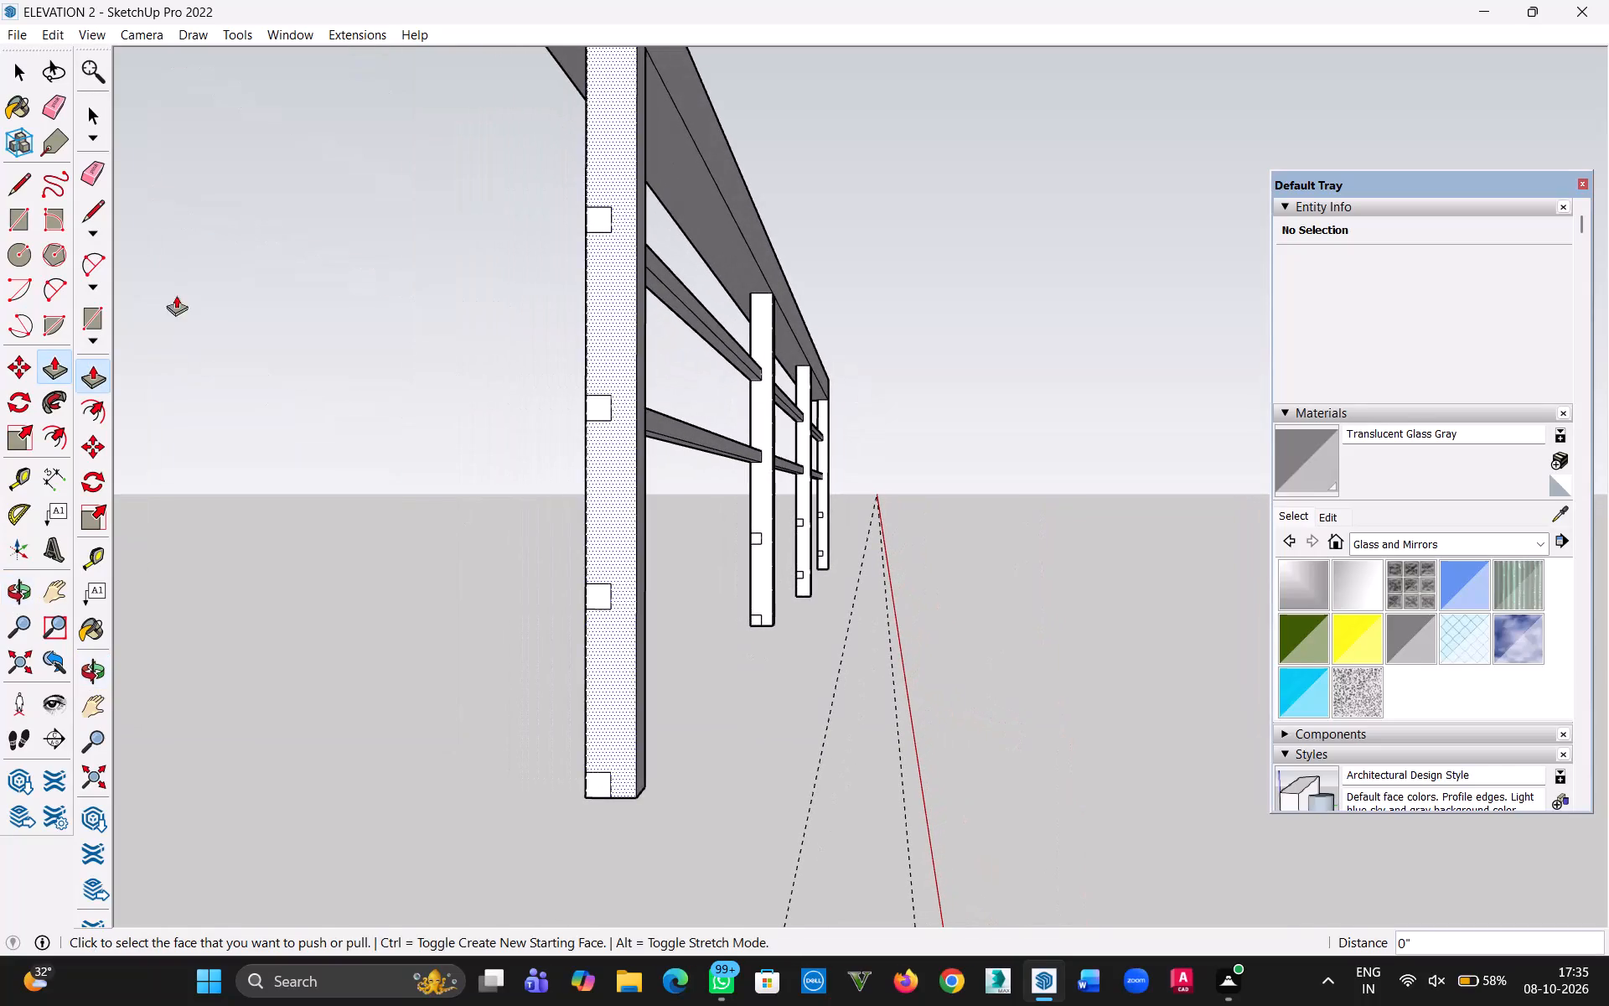
pyautogui.click(18, 76)
pyautogui.moveTo(307, 371); pyautogui.dragTo(386, 378, button='middle')
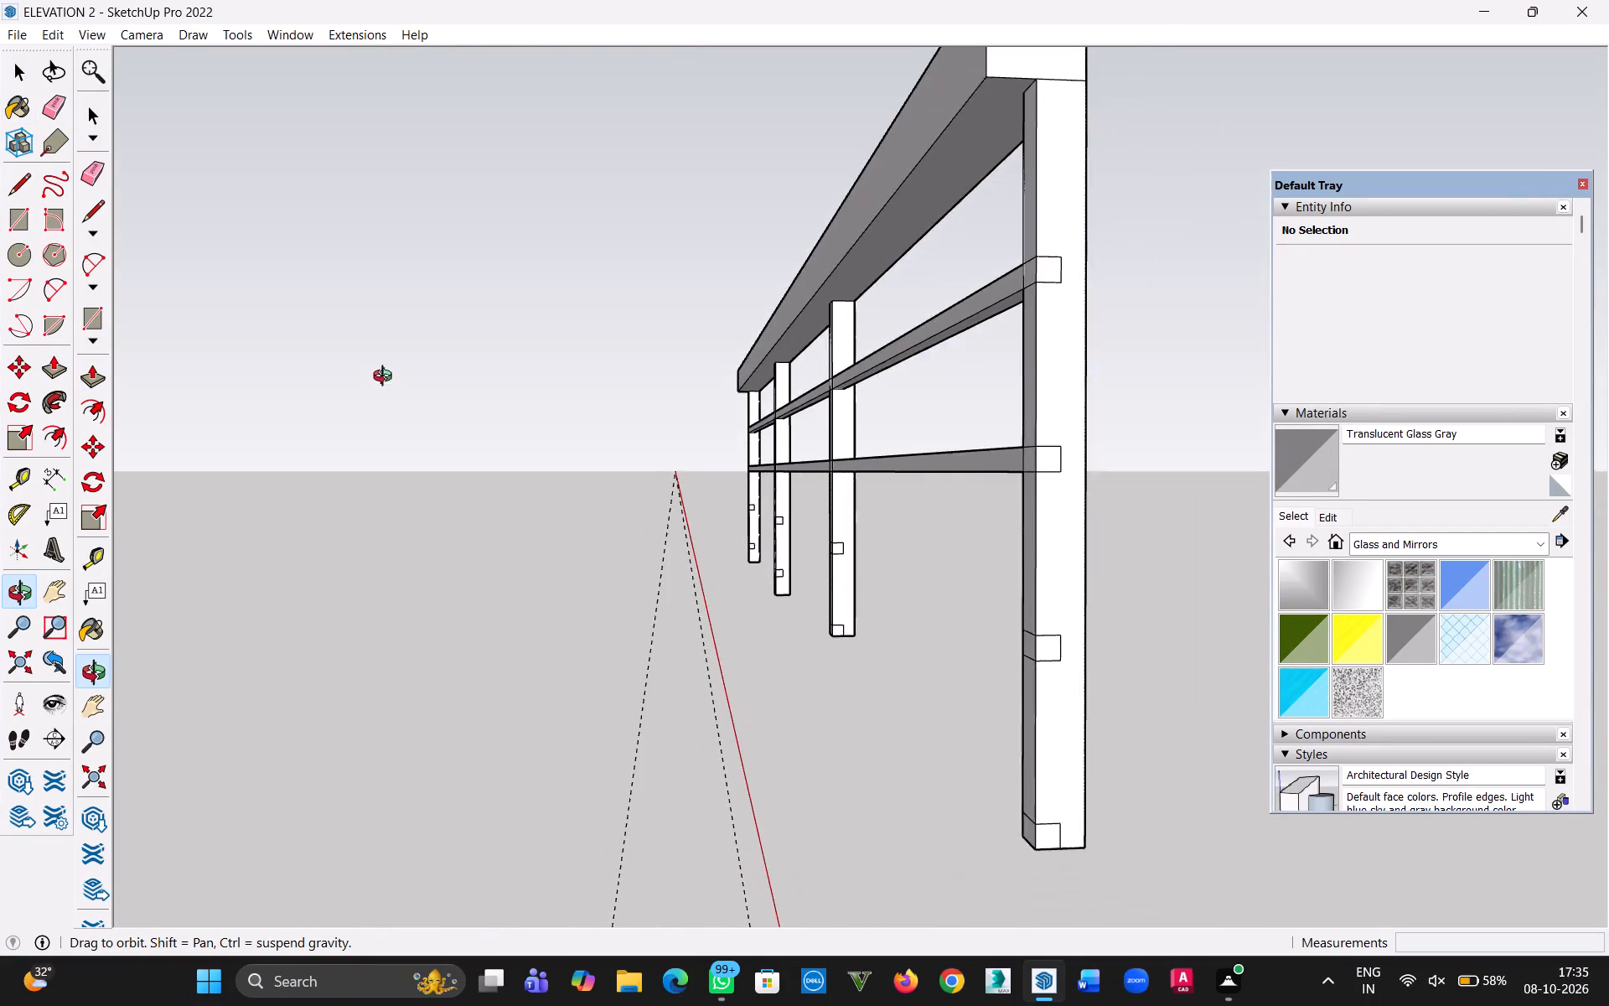
pyautogui.moveTo(386, 378); pyautogui.dragTo(378, 376, button='middle')
pyautogui.moveTo(960, 650); pyautogui.dragTo(979, 649, button='middle')
pyautogui.press('h')
pyautogui.moveTo(960, 646); pyautogui.dragTo(618, 552)
pyautogui.moveTo(480, 554); pyautogui.dragTo(579, 589, button='middle')
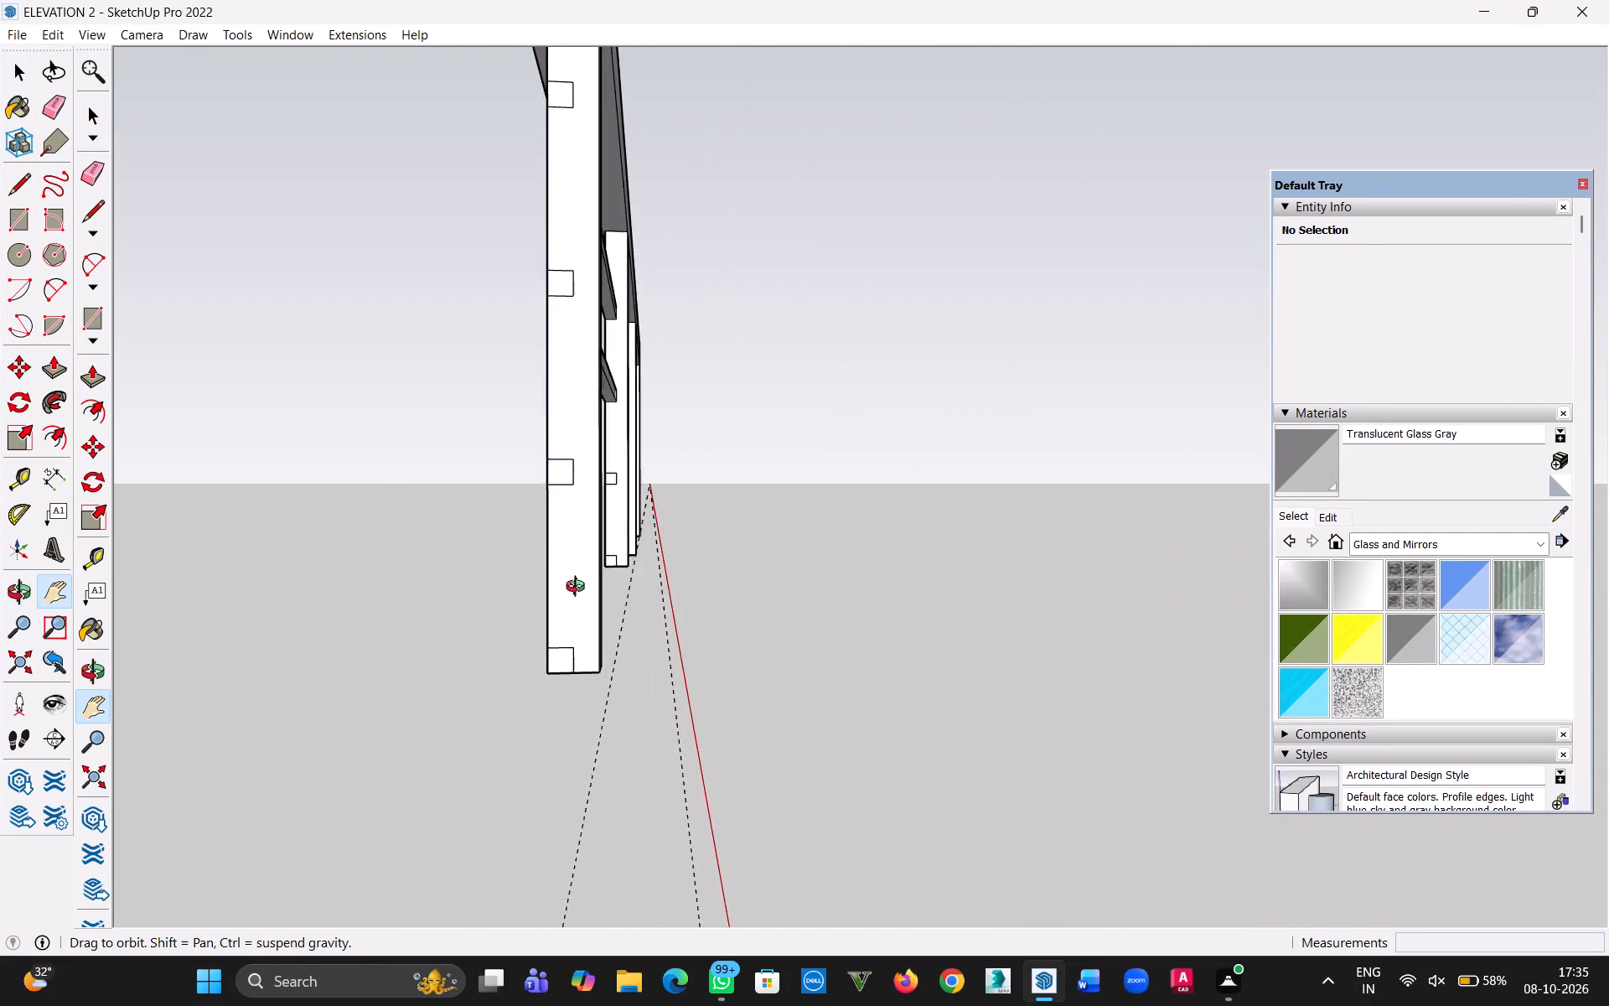
pyautogui.moveTo(579, 589); pyautogui.dragTo(642, 599, button='middle')
pyautogui.moveTo(880, 667); pyautogui.dragTo(493, 449)
pyautogui.moveTo(498, 487); pyautogui.dragTo(607, 579, button='middle')
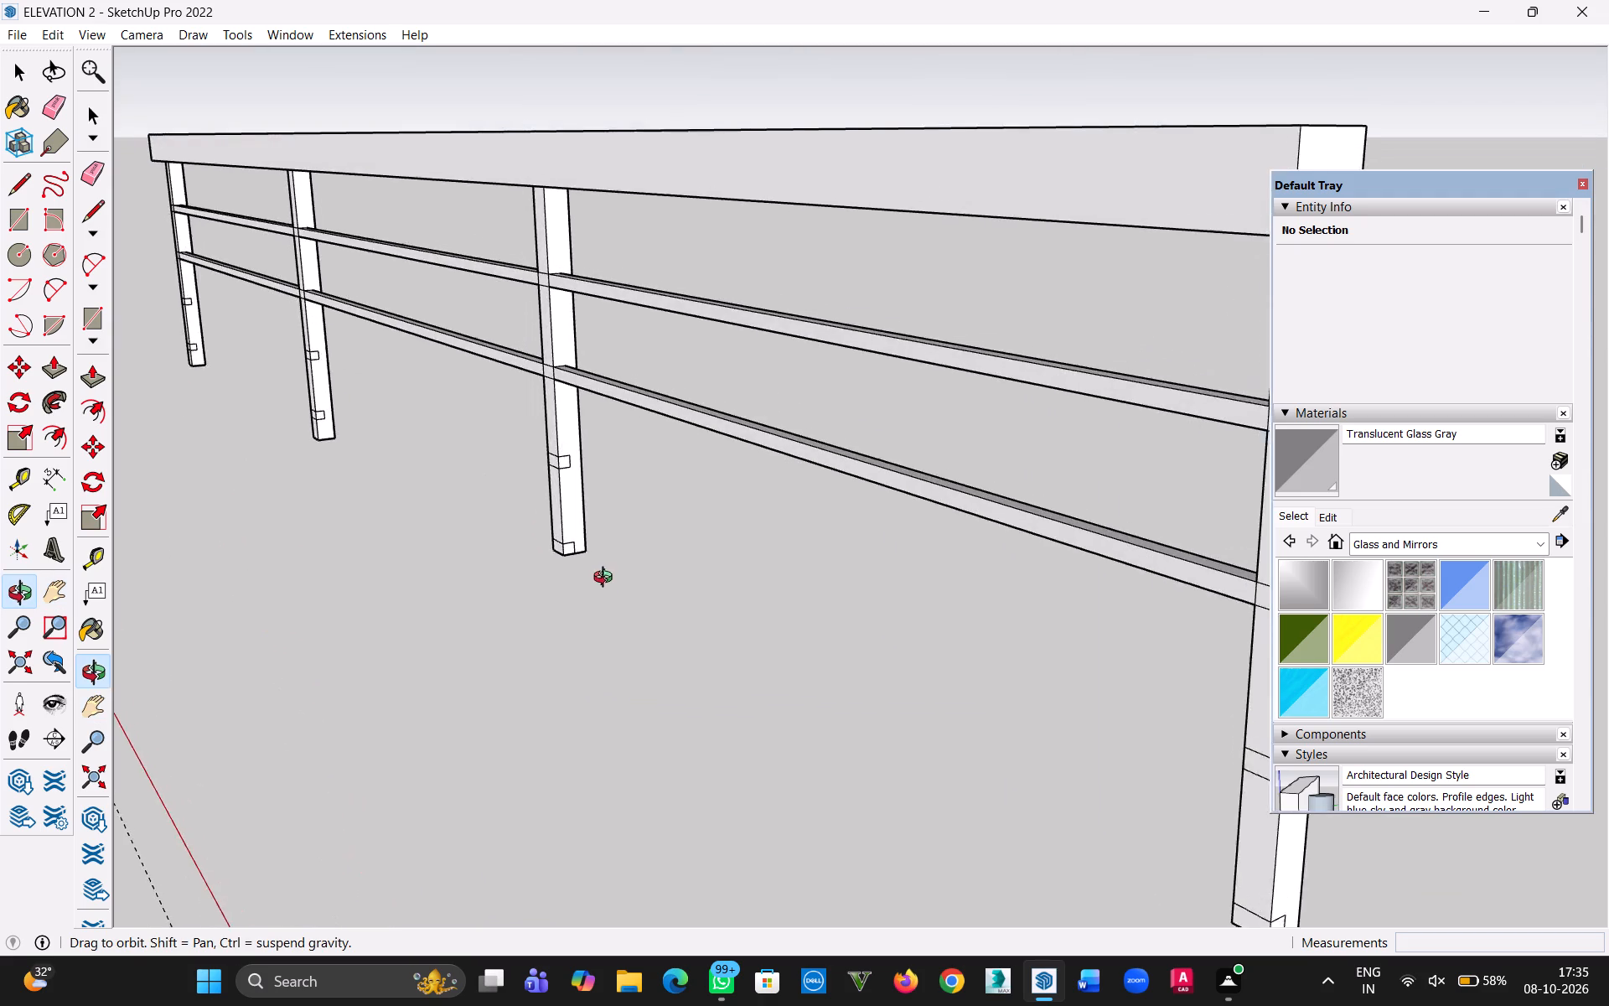
pyautogui.moveTo(607, 579); pyautogui.dragTo(541, 526, button='middle')
pyautogui.press('Escape')
pyautogui.press('Escape')
pyautogui.click(969, 679)
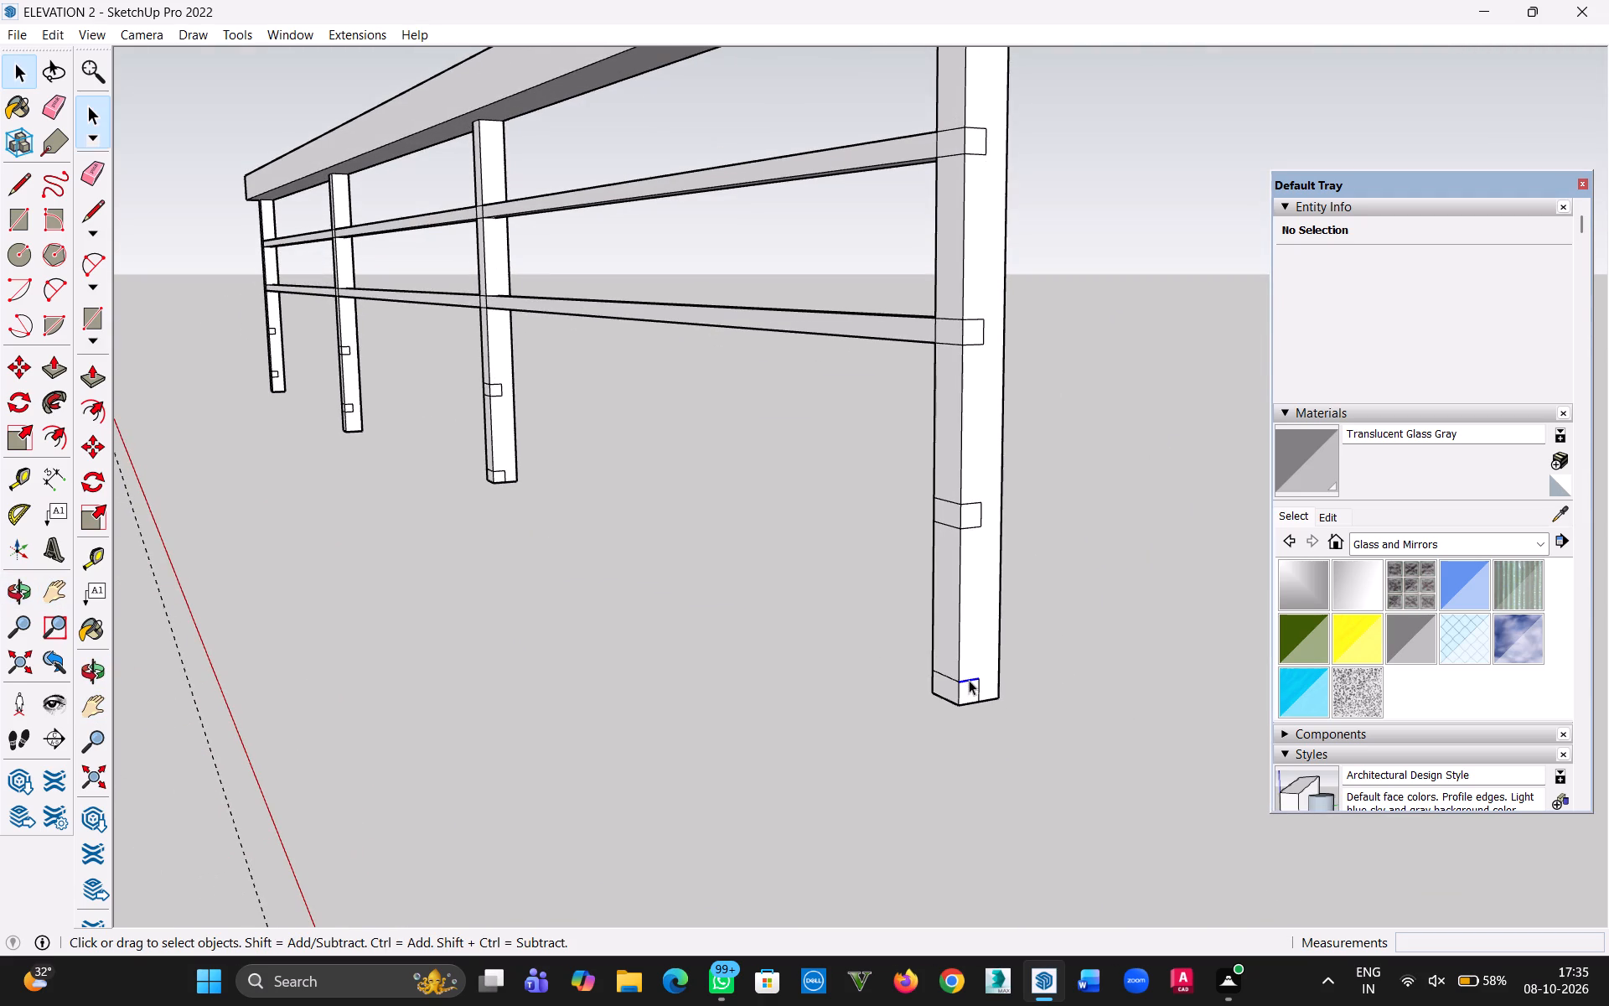
pyautogui.press('Delete')
pyautogui.click(978, 685)
pyautogui.press('Delete')
pyautogui.click(943, 676)
pyautogui.press('Delete')
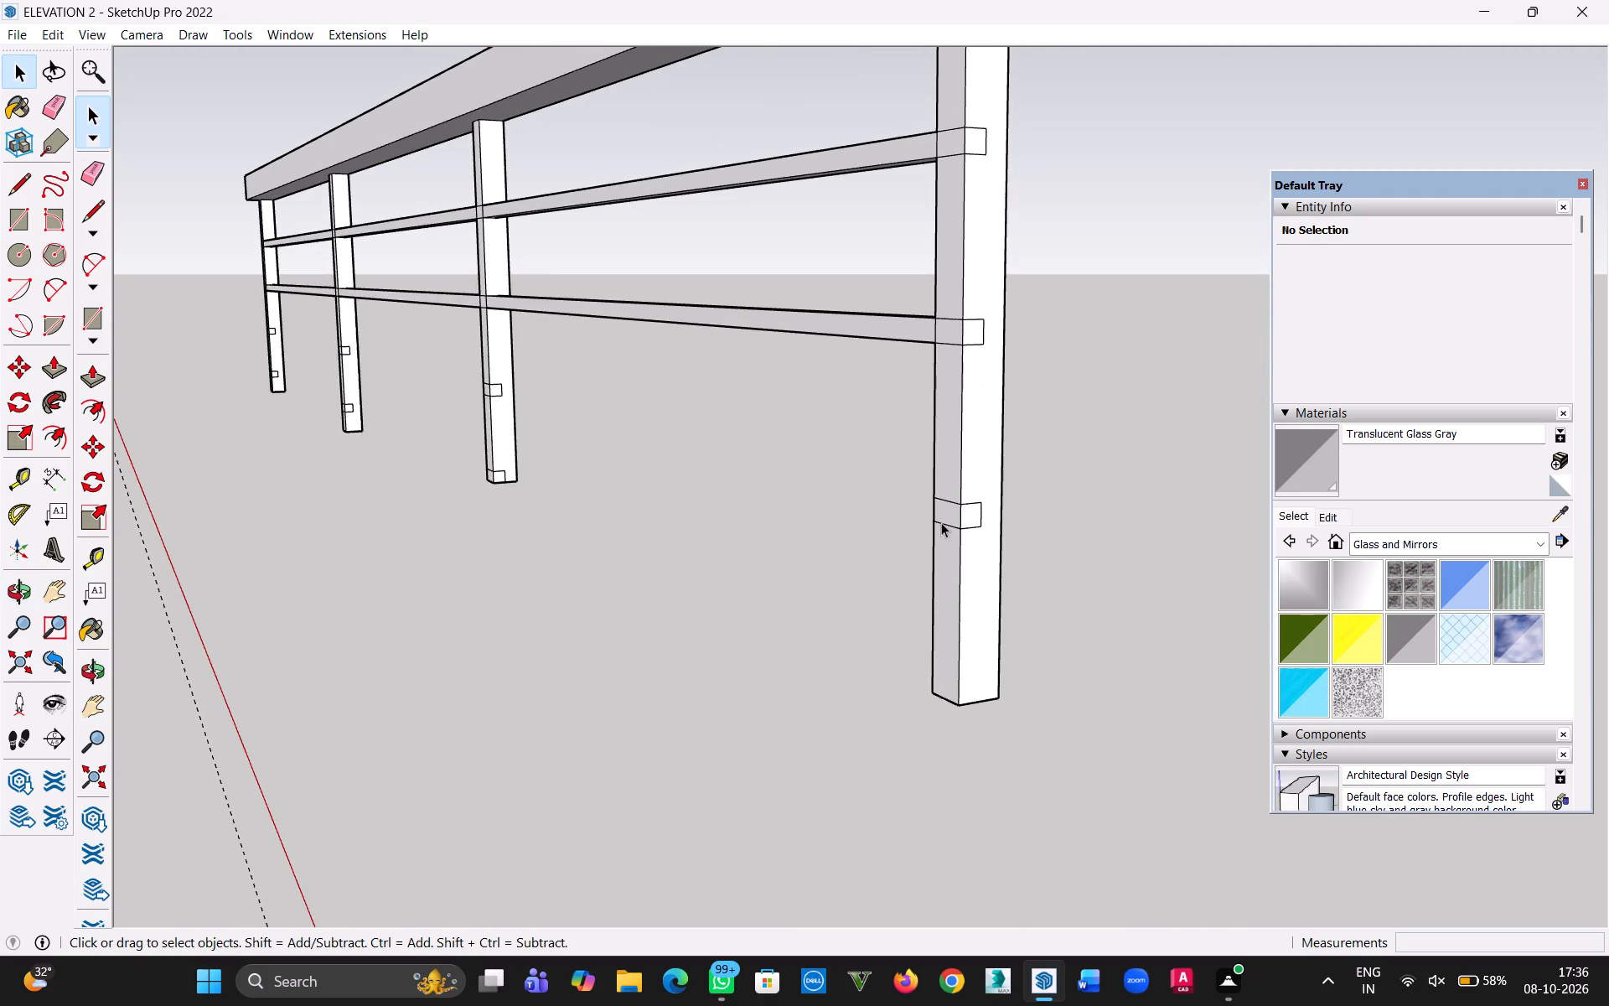
# Delete the edges of the remaining unused bar outline below the lower bar on the first end post.
pyautogui.click(941, 522)
pyautogui.press('Delete')
pyautogui.click(944, 500)
pyautogui.press('Delete')
pyautogui.click(970, 504)
pyautogui.press('Delete')
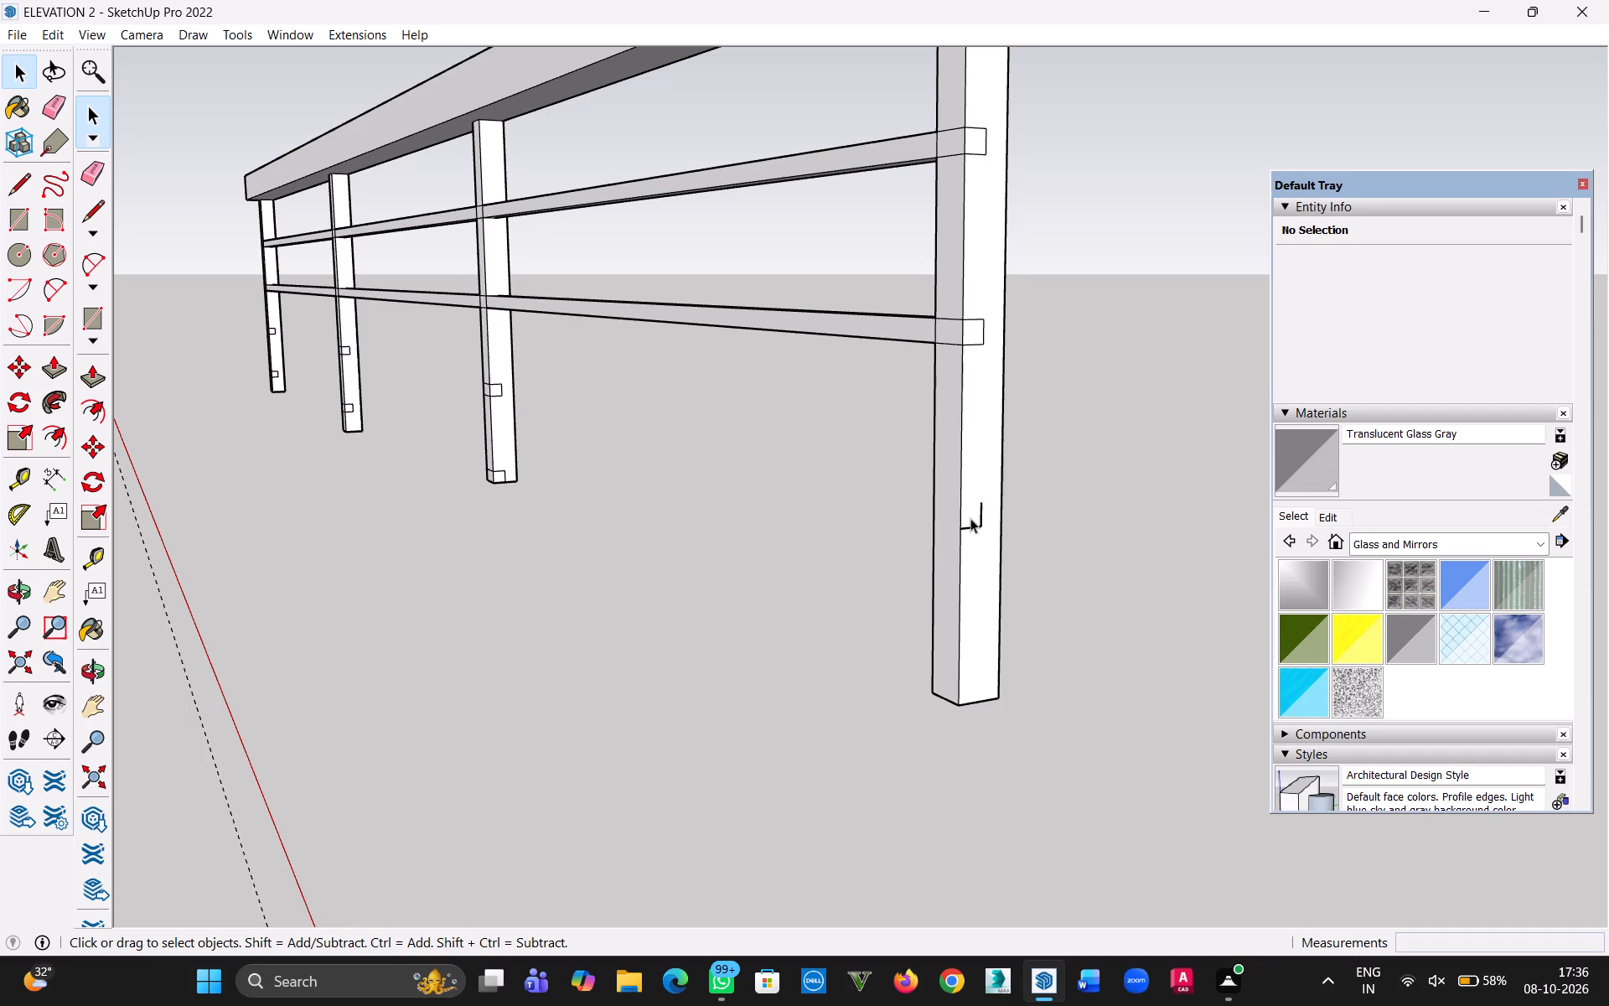
pyautogui.click(970, 522)
pyautogui.click(970, 526)
pyautogui.press('Delete')
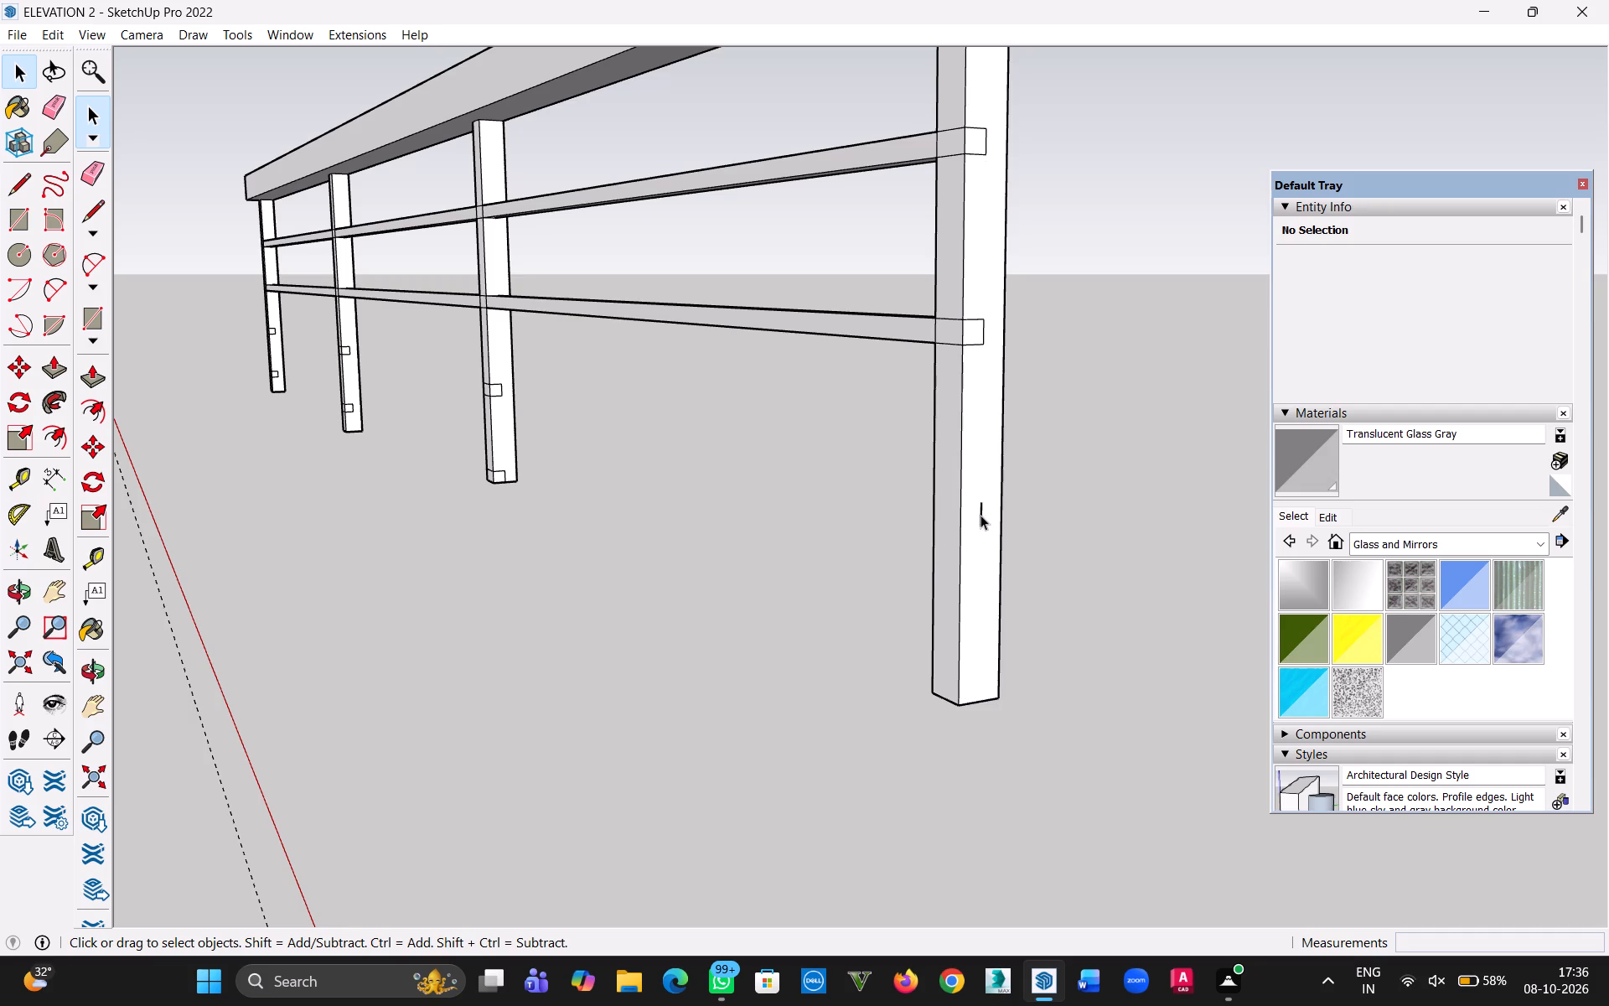
pyautogui.click(980, 515)
pyautogui.press('Delete')
# Delete the edges of the upper unused bar outline below the lower bar on the second post.
pyautogui.scroll(7, 488, 395)
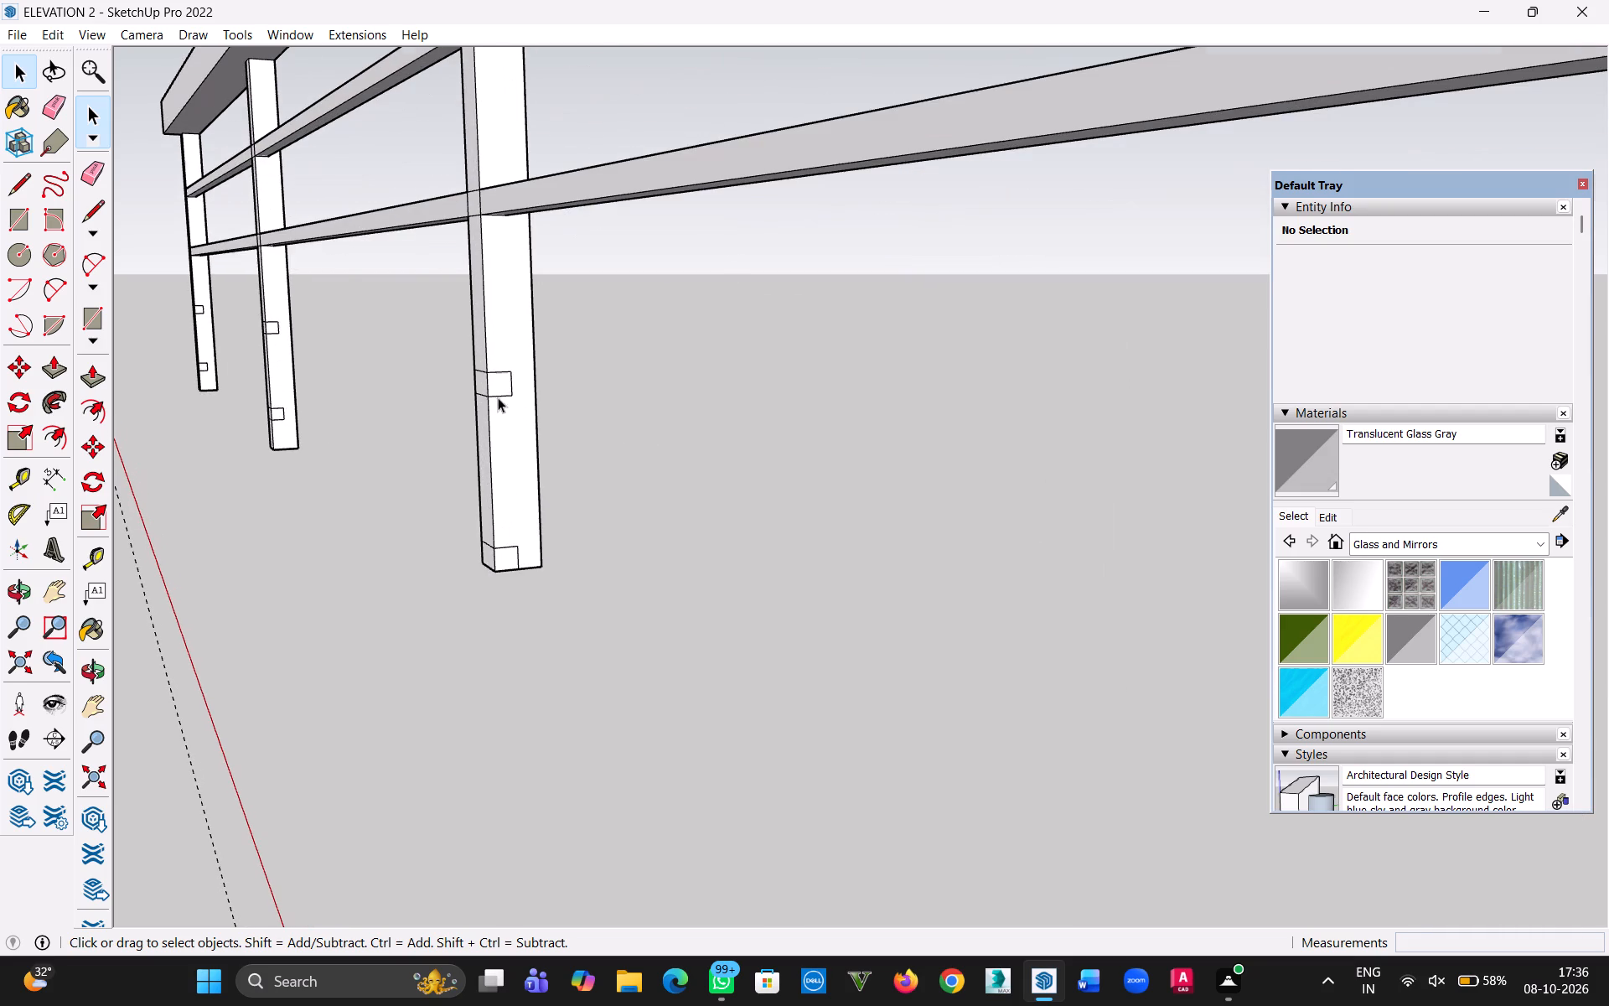
pyautogui.click(501, 369)
pyautogui.scroll(4, 499, 412)
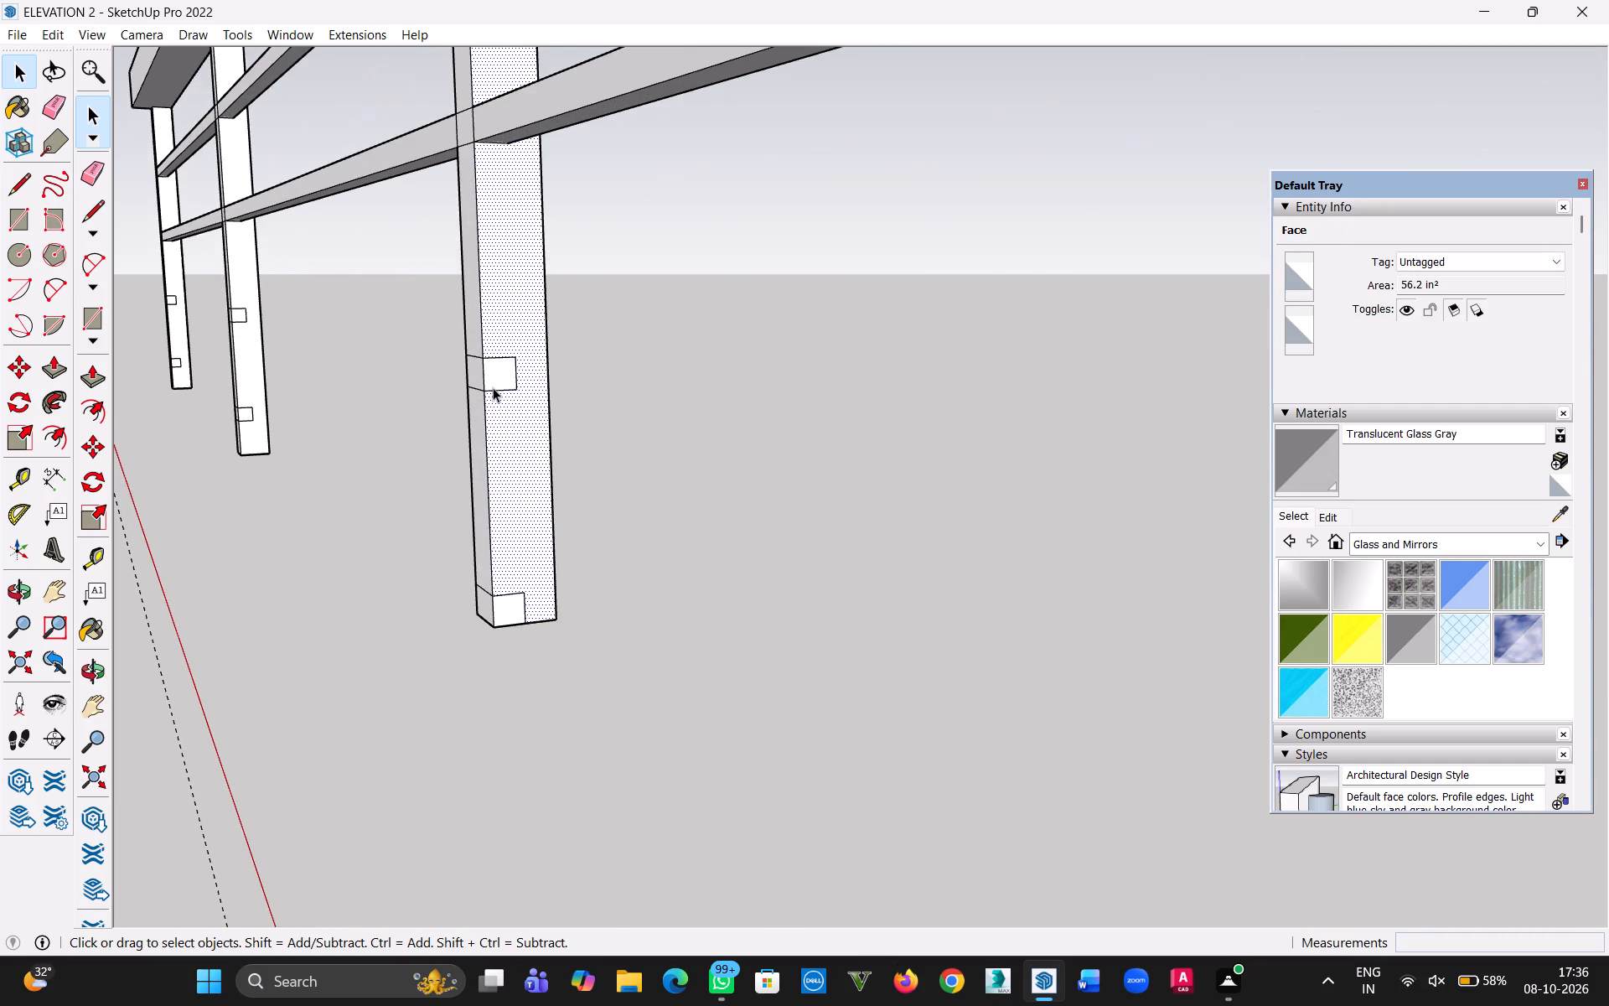
pyautogui.click(498, 391)
pyautogui.press('Delete')
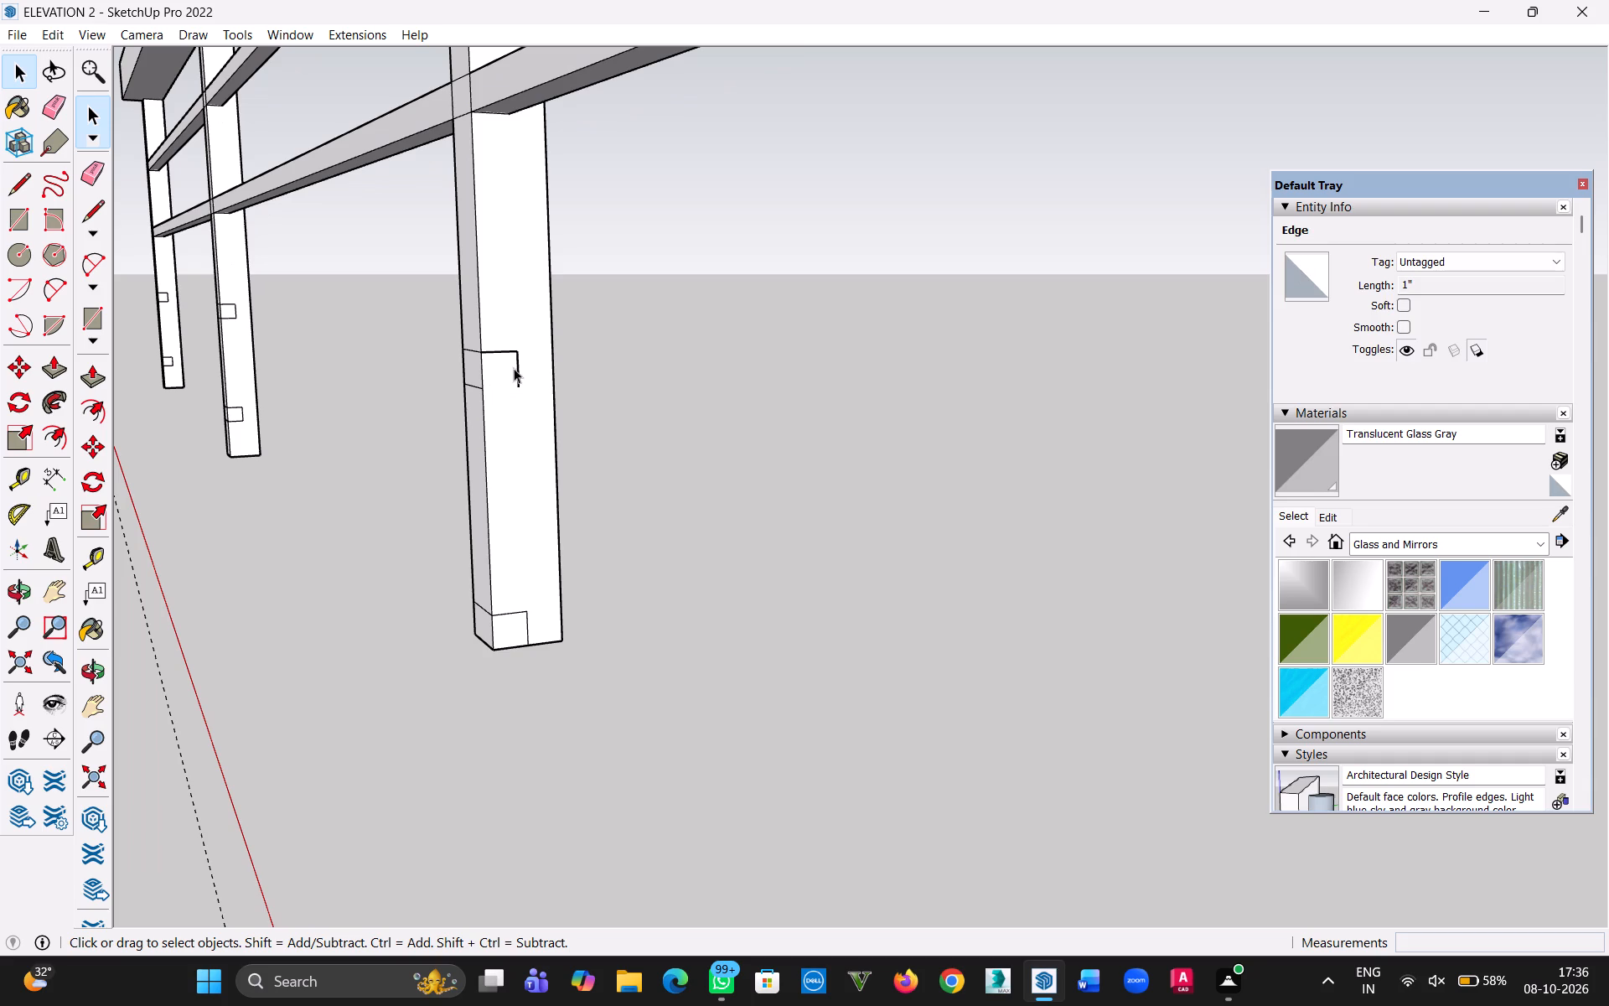
pyautogui.click(517, 370)
pyautogui.press('Delete')
pyautogui.click(498, 351)
pyautogui.press('Delete')
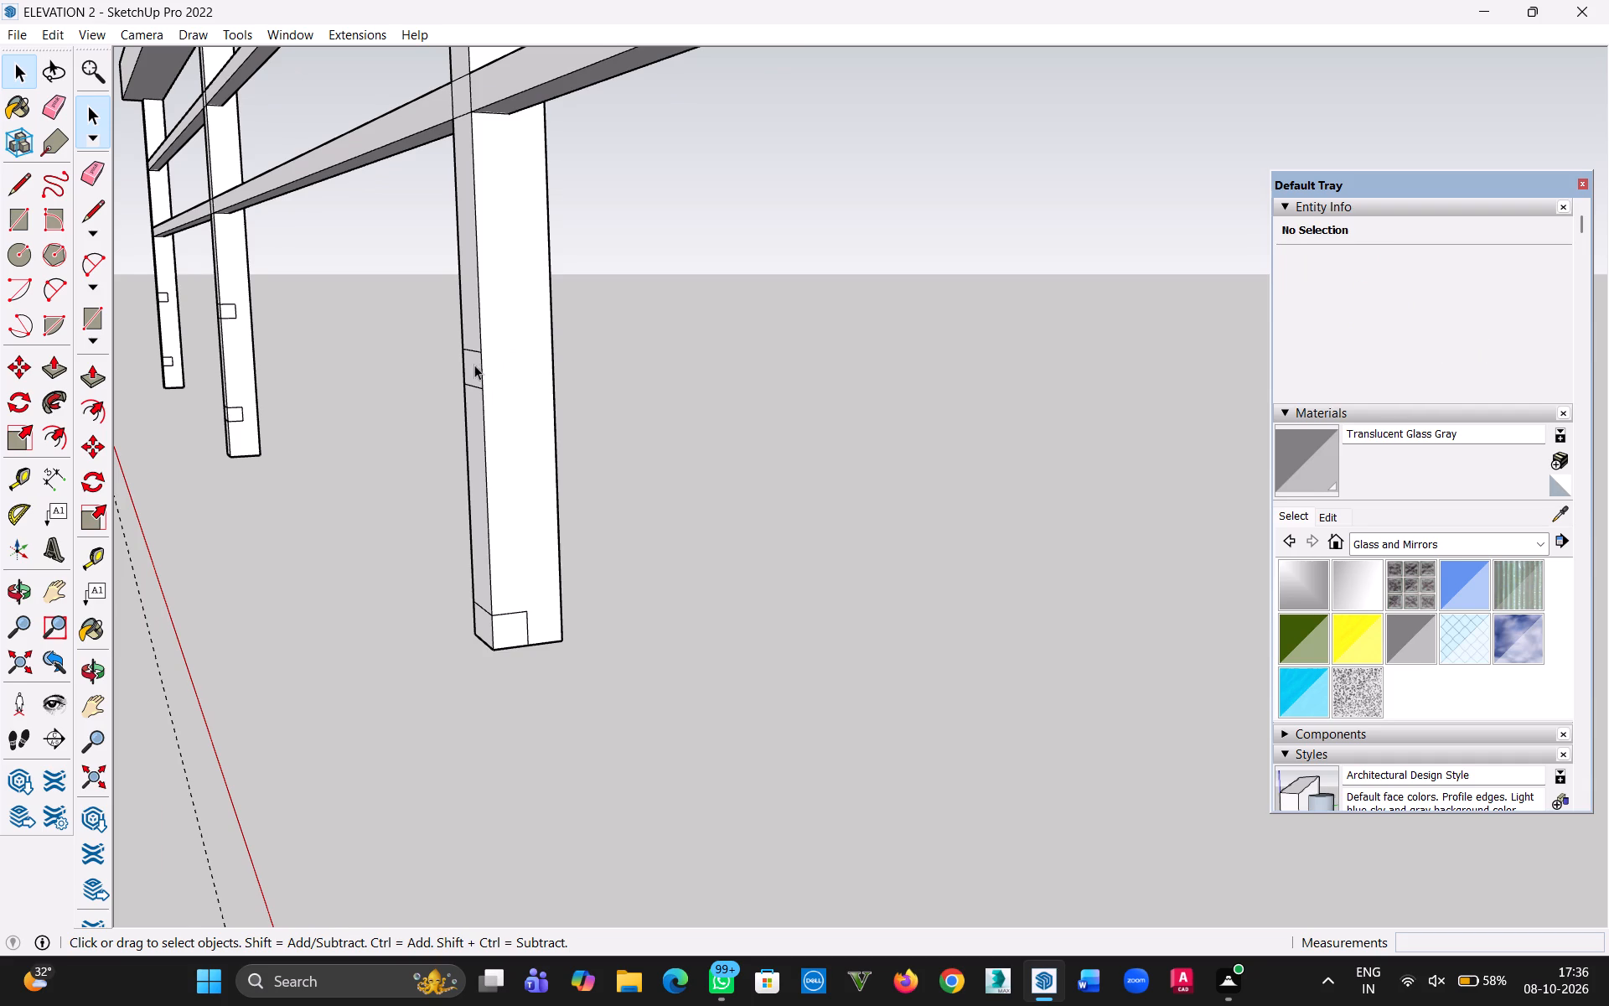
pyautogui.scroll(1, 474, 365)
pyautogui.moveTo(475, 365); pyautogui.dragTo(526, 371, button='middle')
pyautogui.click(465, 350)
pyautogui.press('Delete')
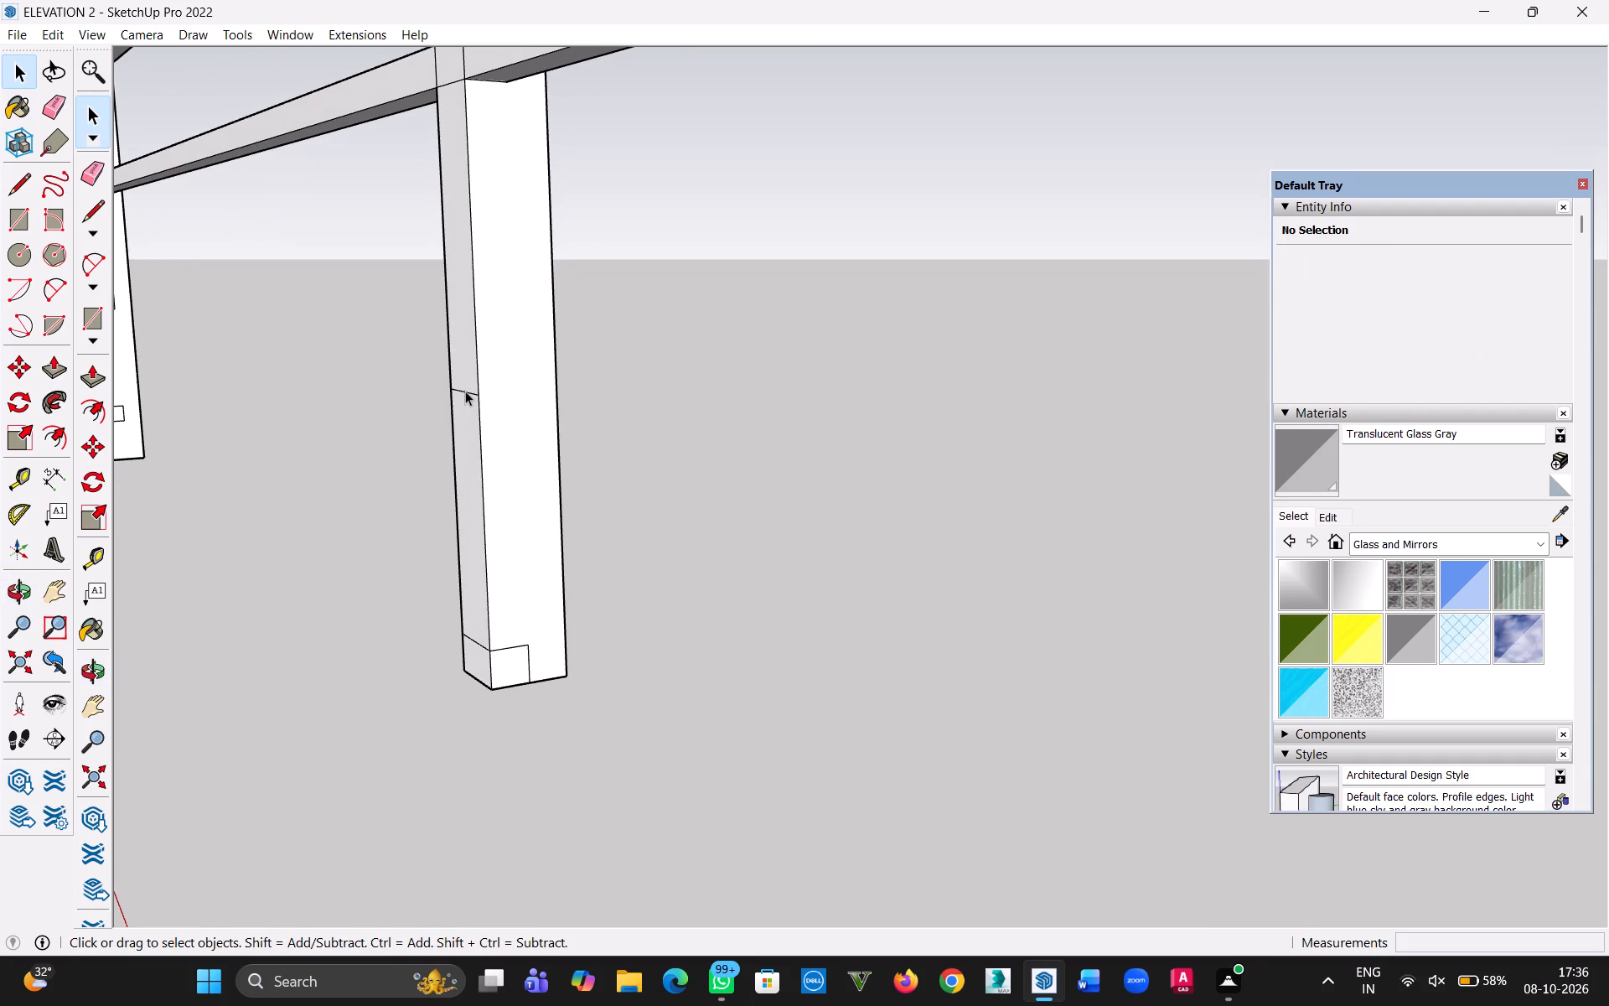
pyautogui.click(465, 391)
pyautogui.press('Delete')
# Delete the leftover bar outline edges at the very bottom of the second post.
pyautogui.click(512, 647)
pyautogui.press('Delete')
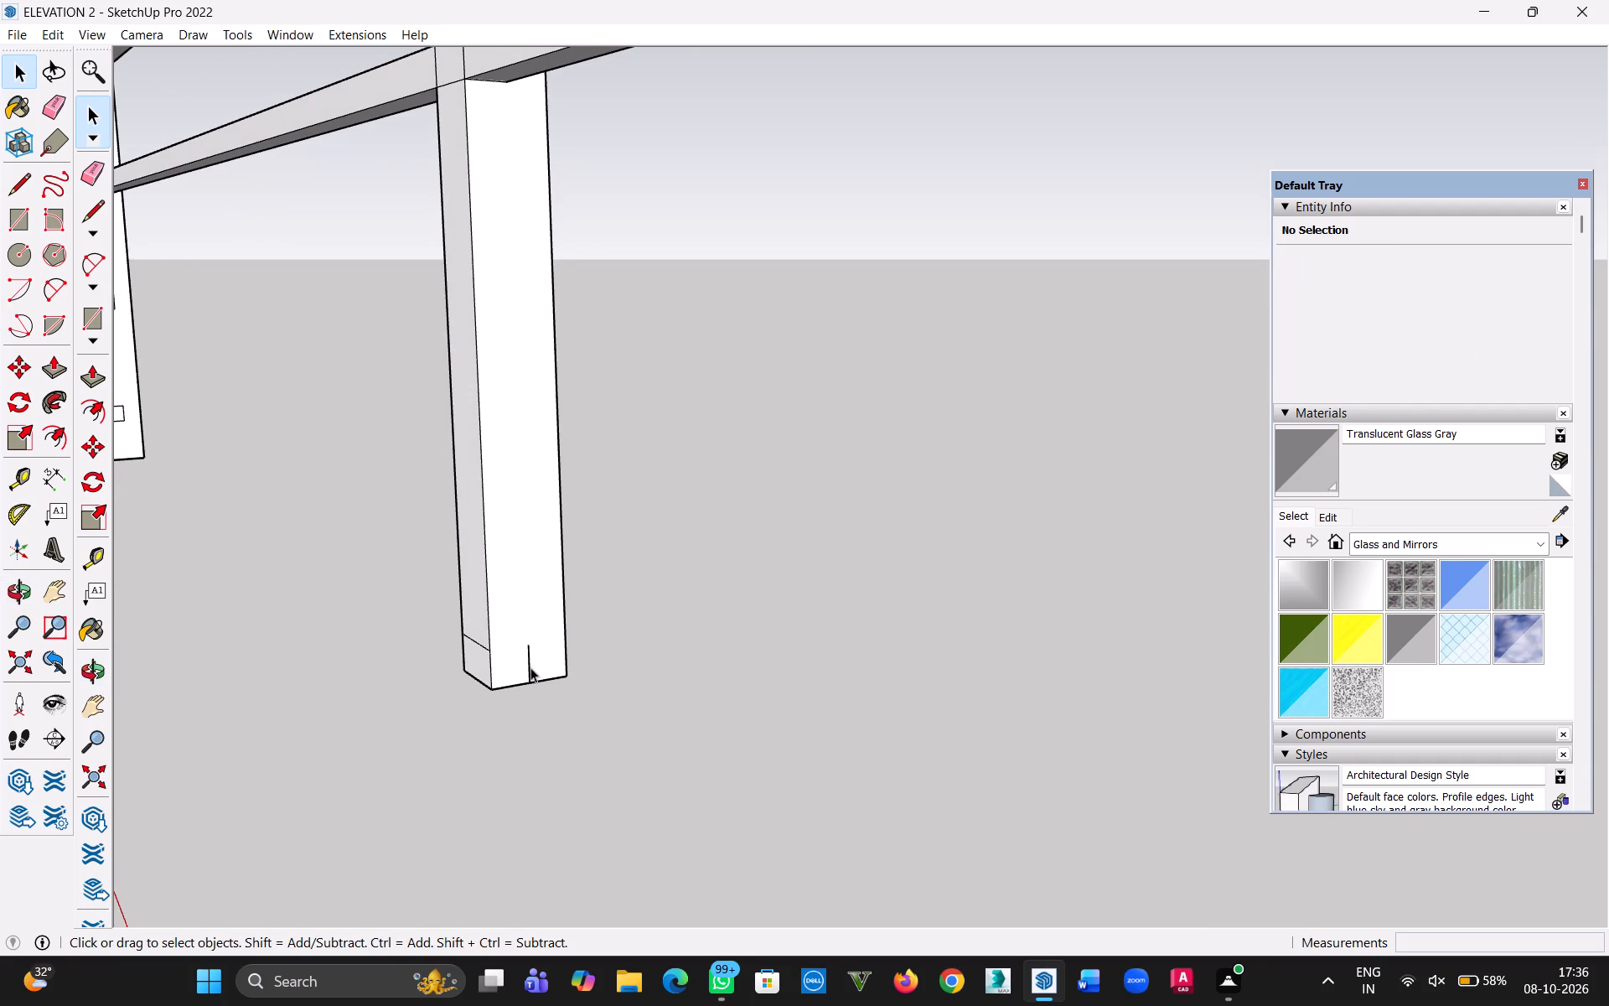
pyautogui.click(530, 668)
pyautogui.press('Delete')
pyautogui.click(478, 640)
pyautogui.press('Delete')
# Delete the three edges of the unused bar outline just below the lower bar on the third post's wider visible face.
pyautogui.scroll(-4, 304, 473)
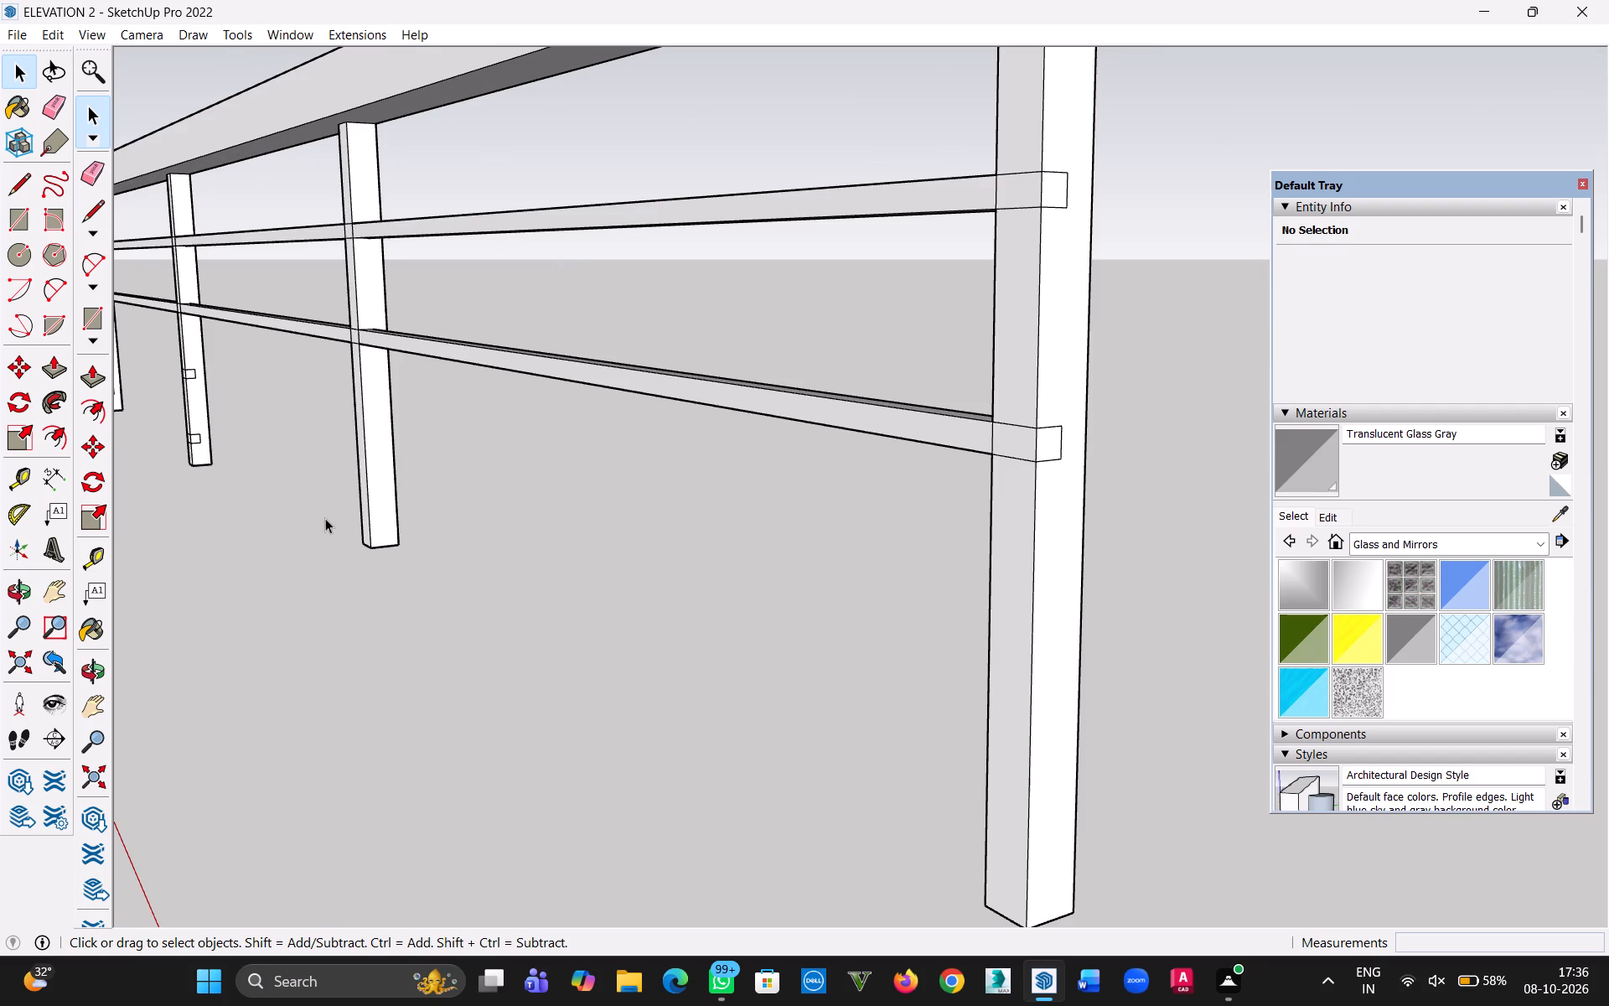
pyautogui.moveTo(290, 519); pyautogui.dragTo(409, 521, button='middle')
pyautogui.press('h')
pyautogui.moveTo(249, 514); pyautogui.dragTo(877, 545)
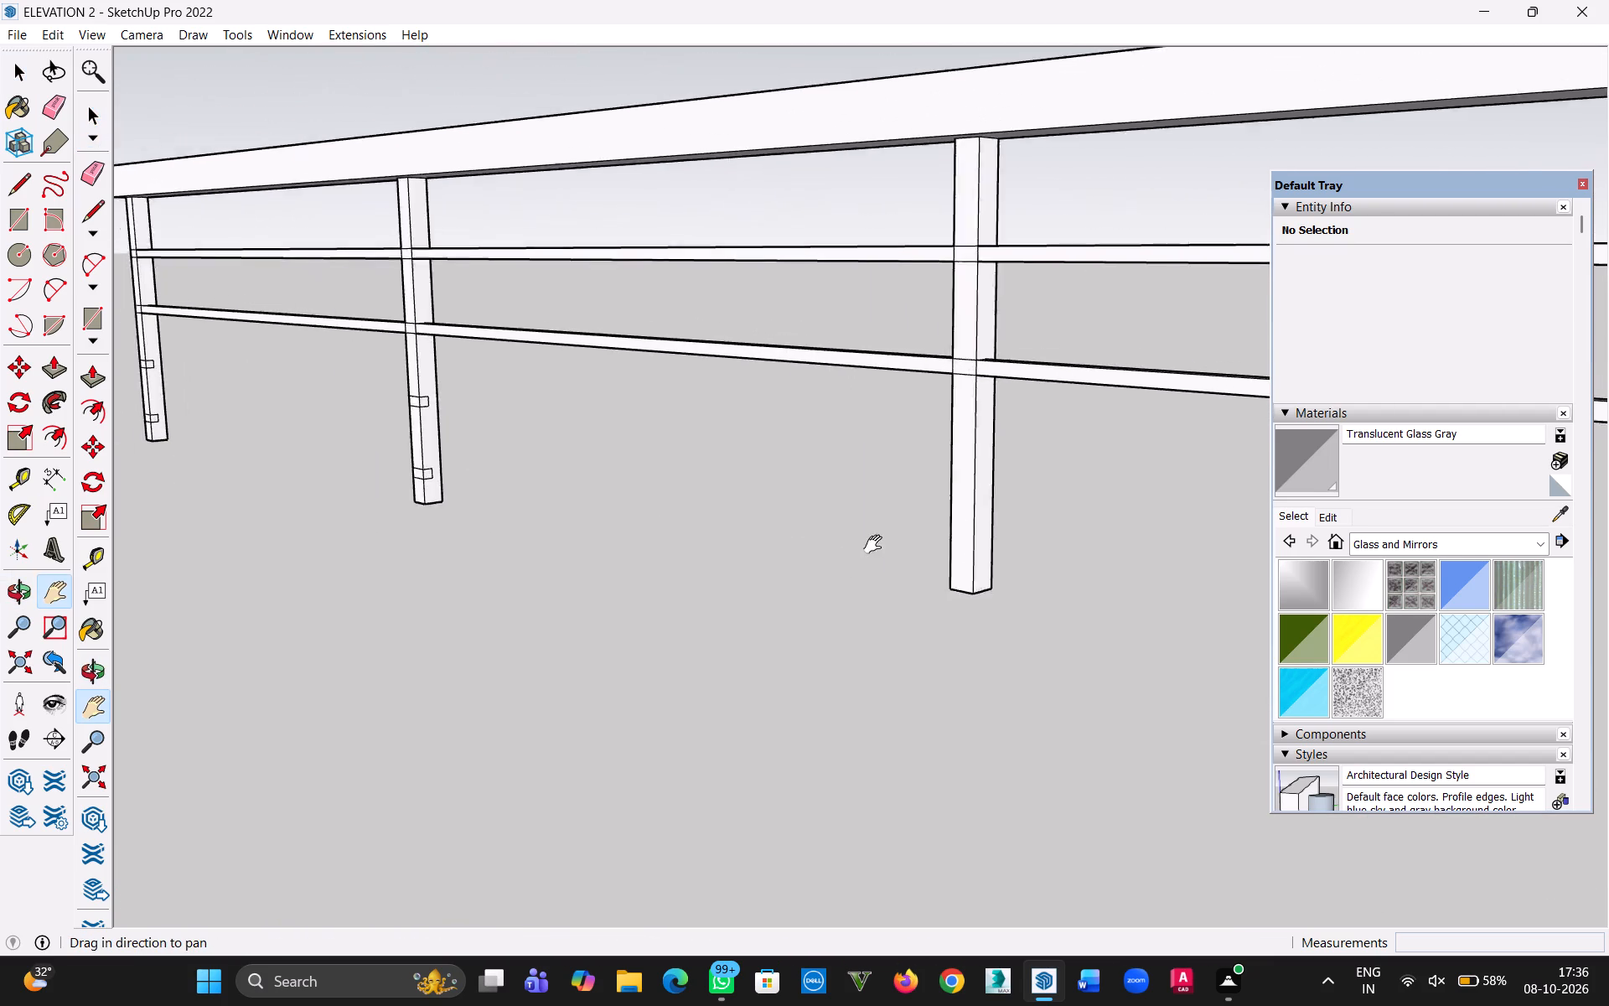
pyautogui.moveTo(877, 545); pyautogui.dragTo(882, 552)
pyautogui.scroll(5, 440, 474)
pyautogui.press('Escape')
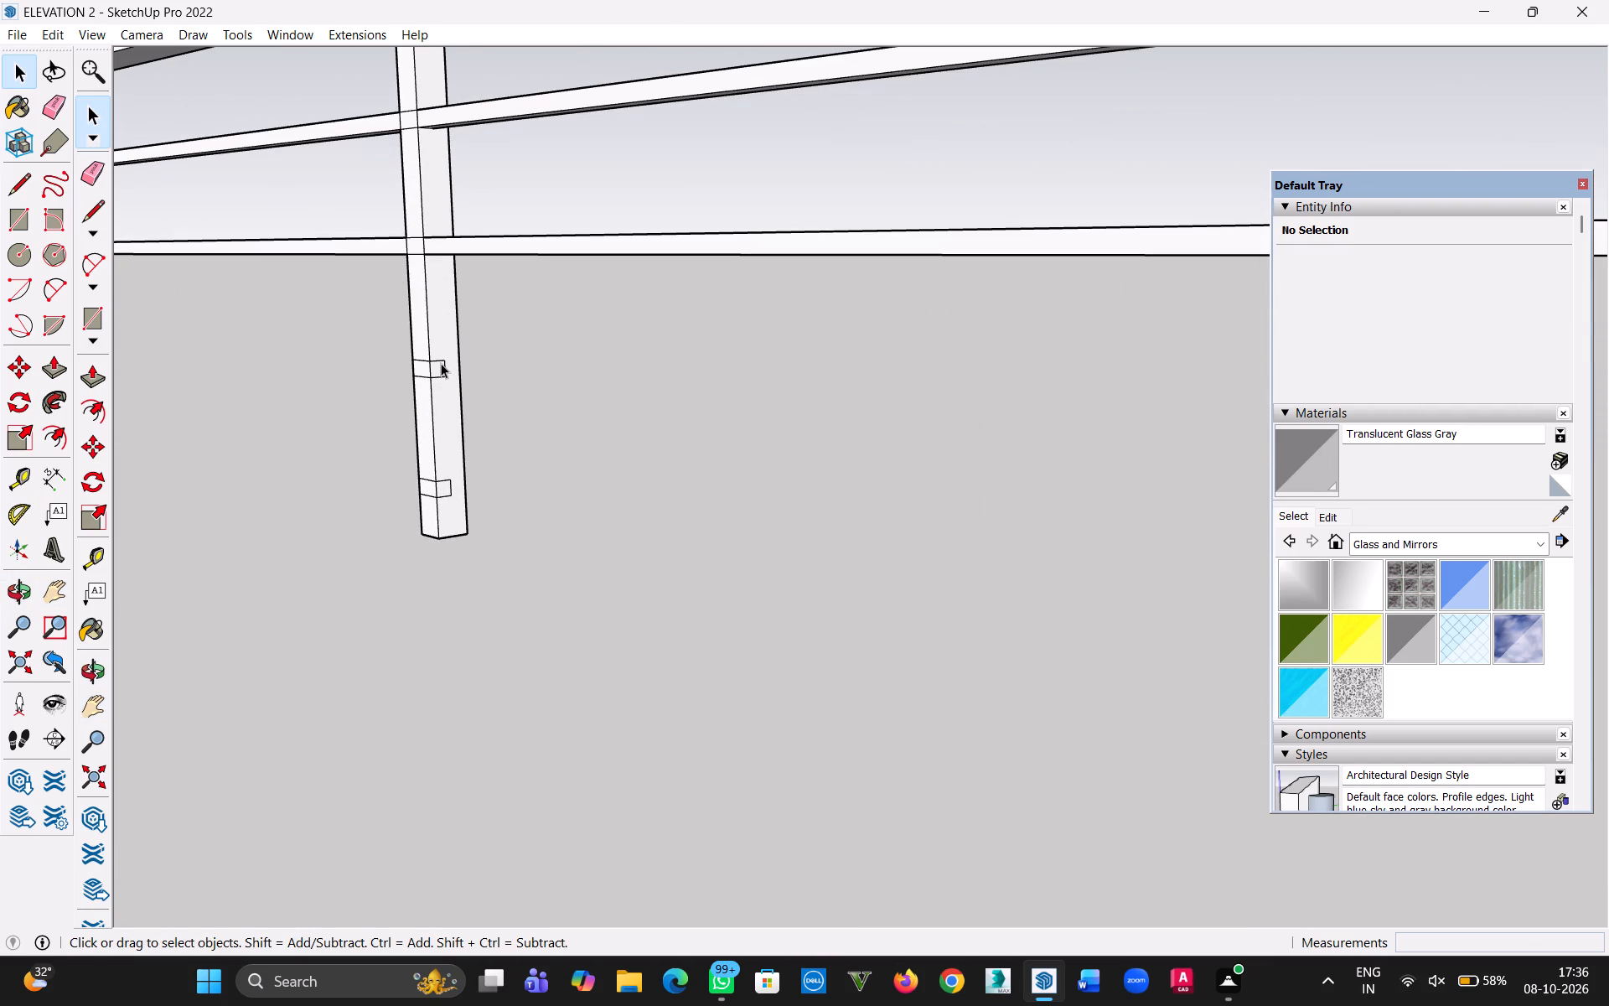
pyautogui.scroll(3, 429, 360)
pyautogui.click(434, 360)
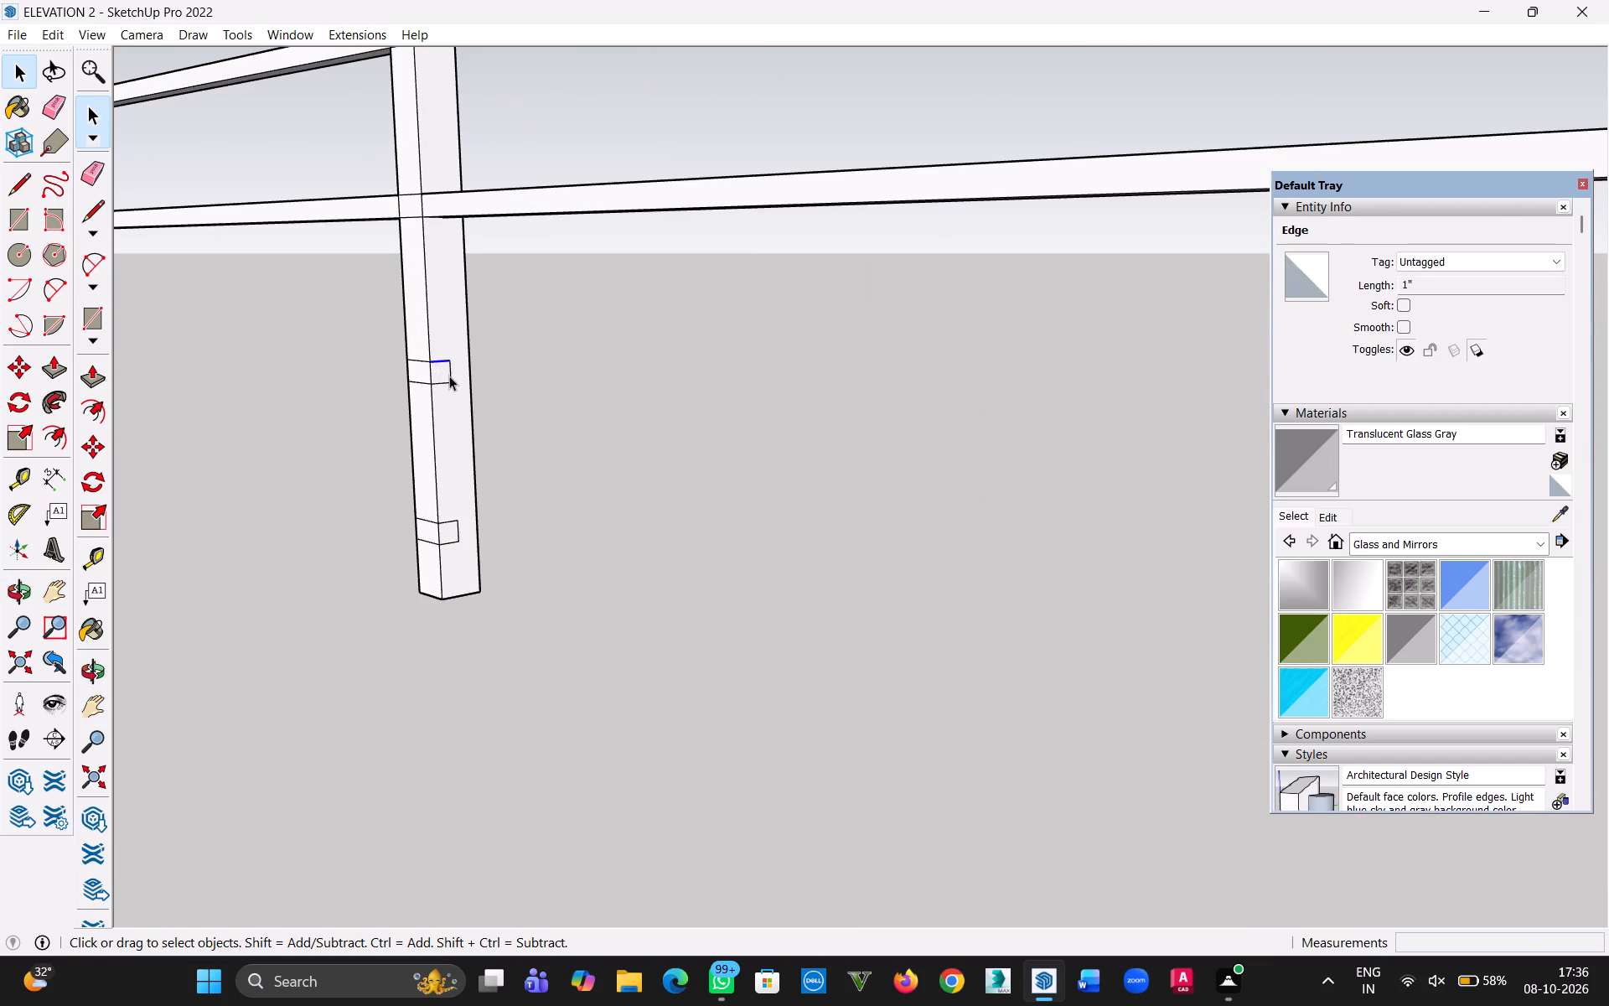
pyautogui.press('Delete')
pyautogui.click(443, 380)
pyautogui.click(444, 382)
pyautogui.press('Delete')
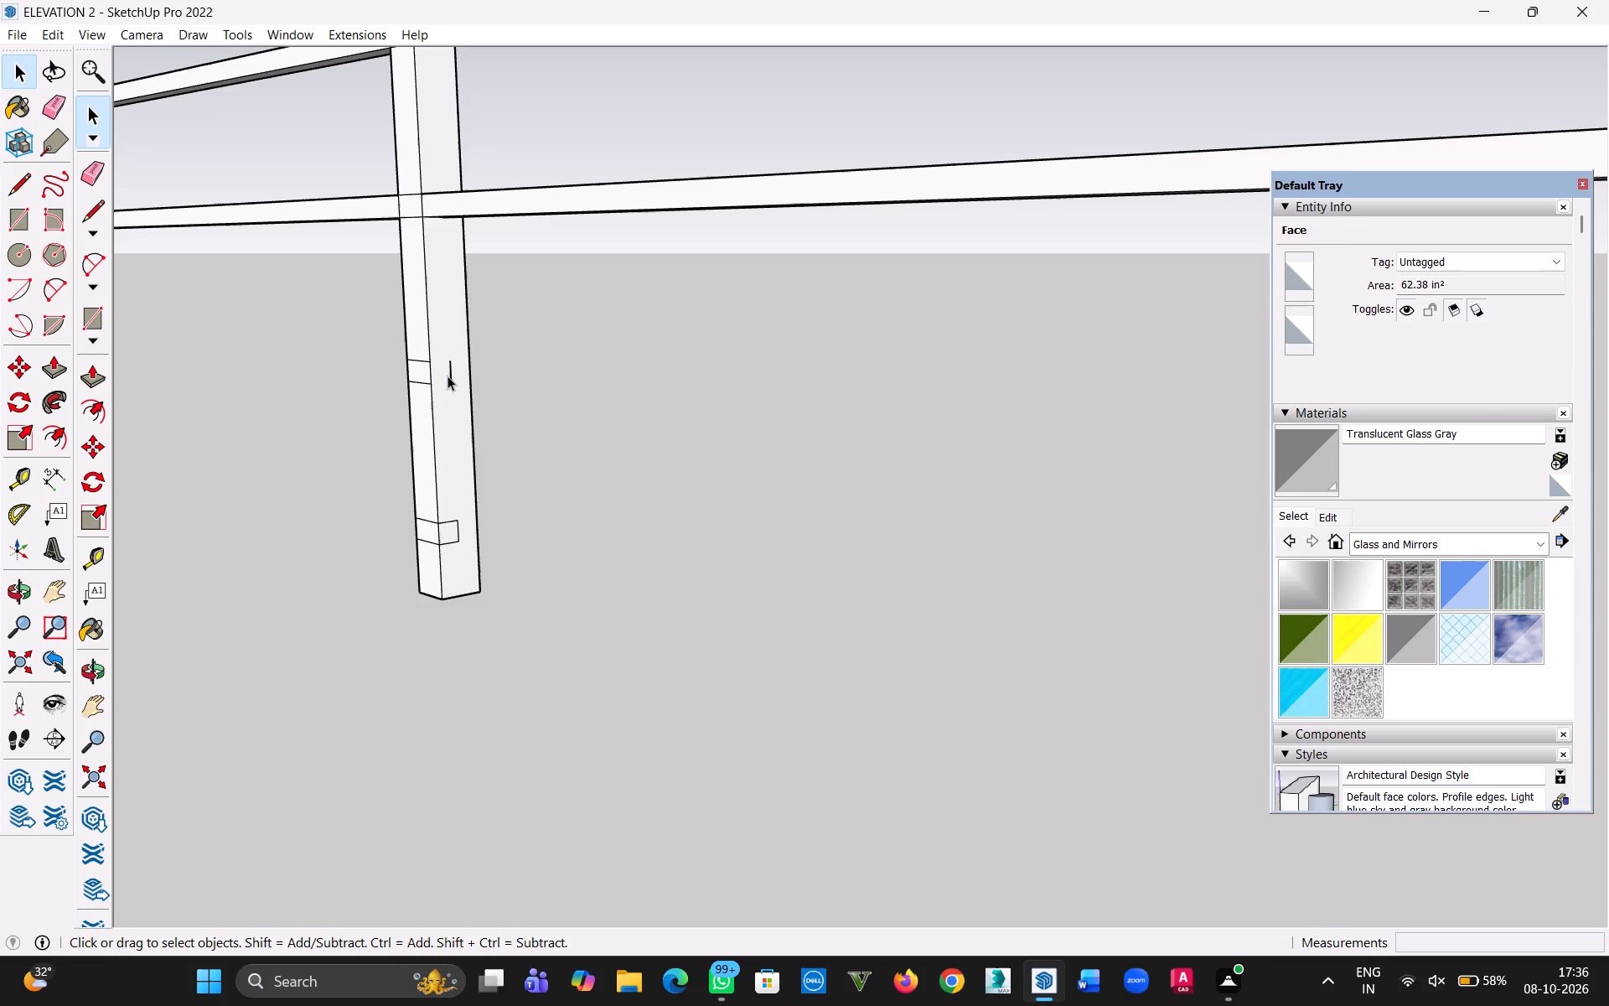
pyautogui.click(449, 371)
pyautogui.press('Delete')
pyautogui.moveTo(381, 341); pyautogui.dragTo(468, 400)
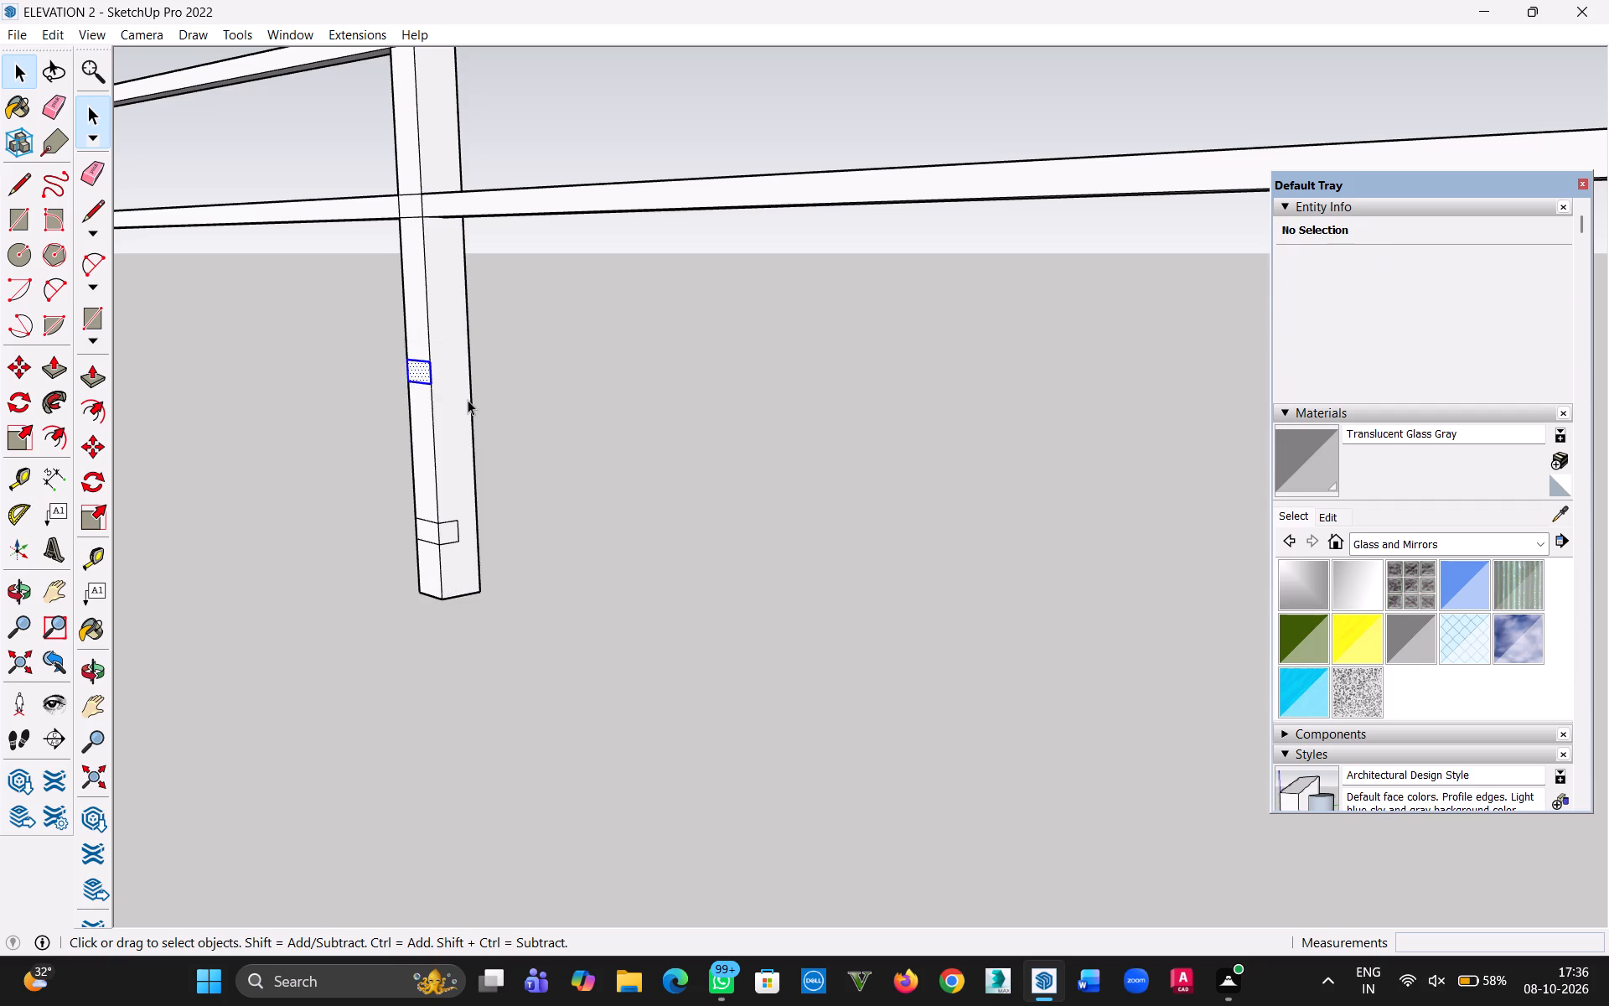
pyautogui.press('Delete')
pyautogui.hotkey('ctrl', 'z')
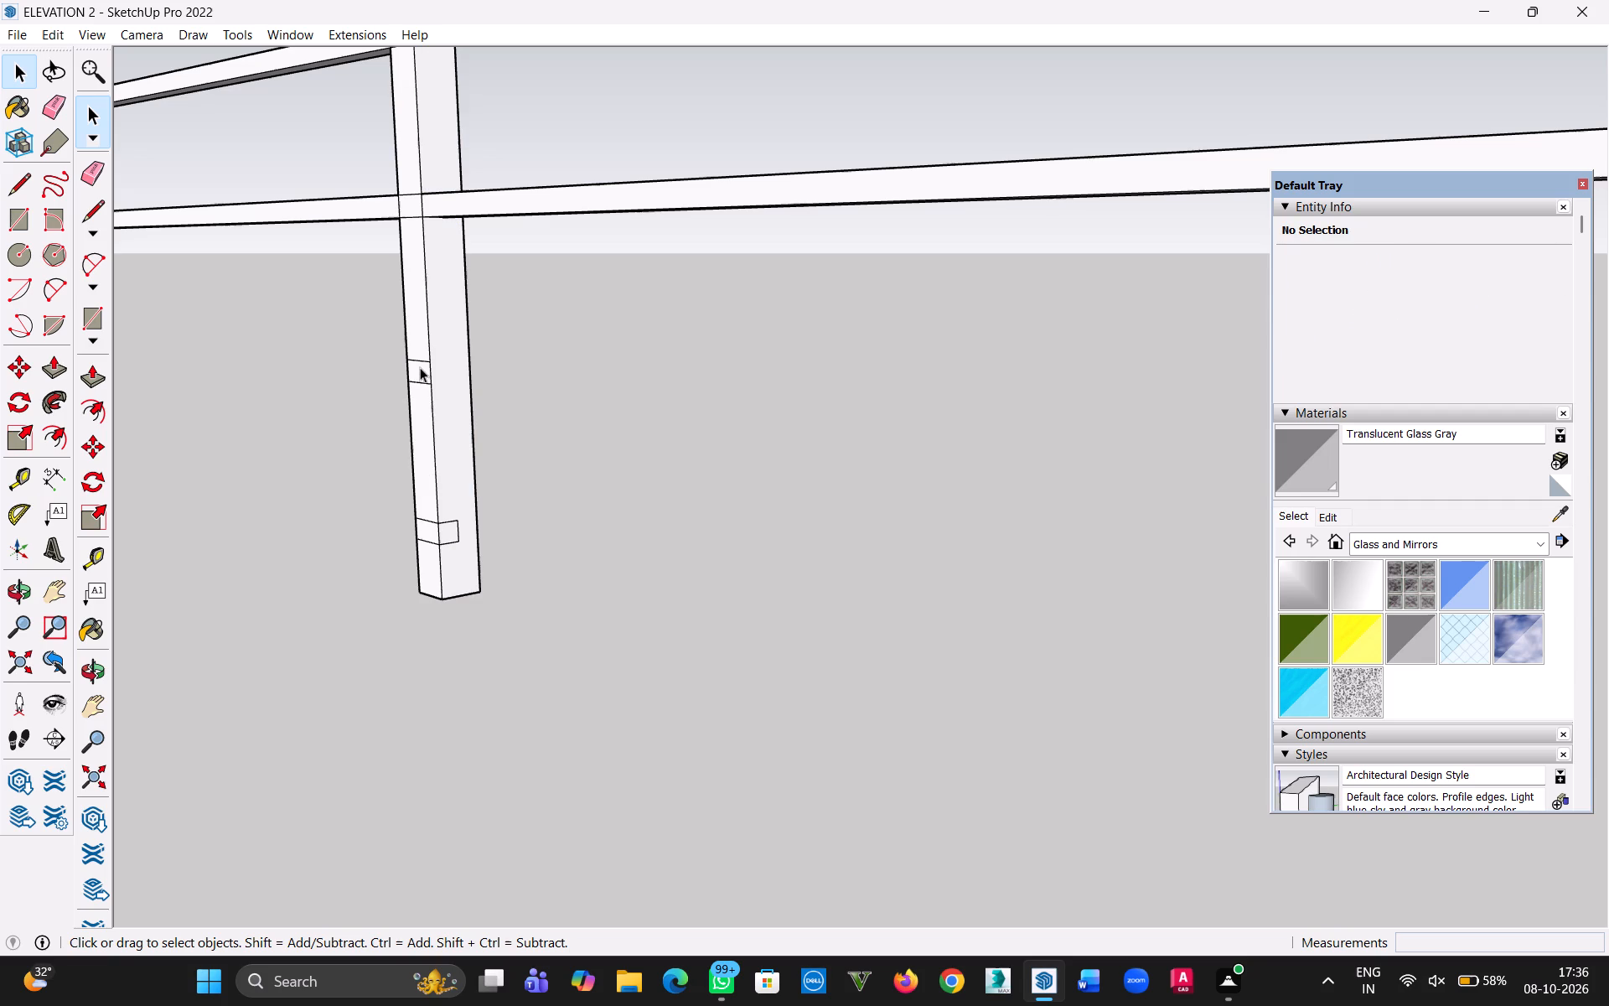
# Delete the two edges of that same upper unused outline on the third post's adjoining narrow face.
pyautogui.click(419, 362)
pyautogui.press('Delete')
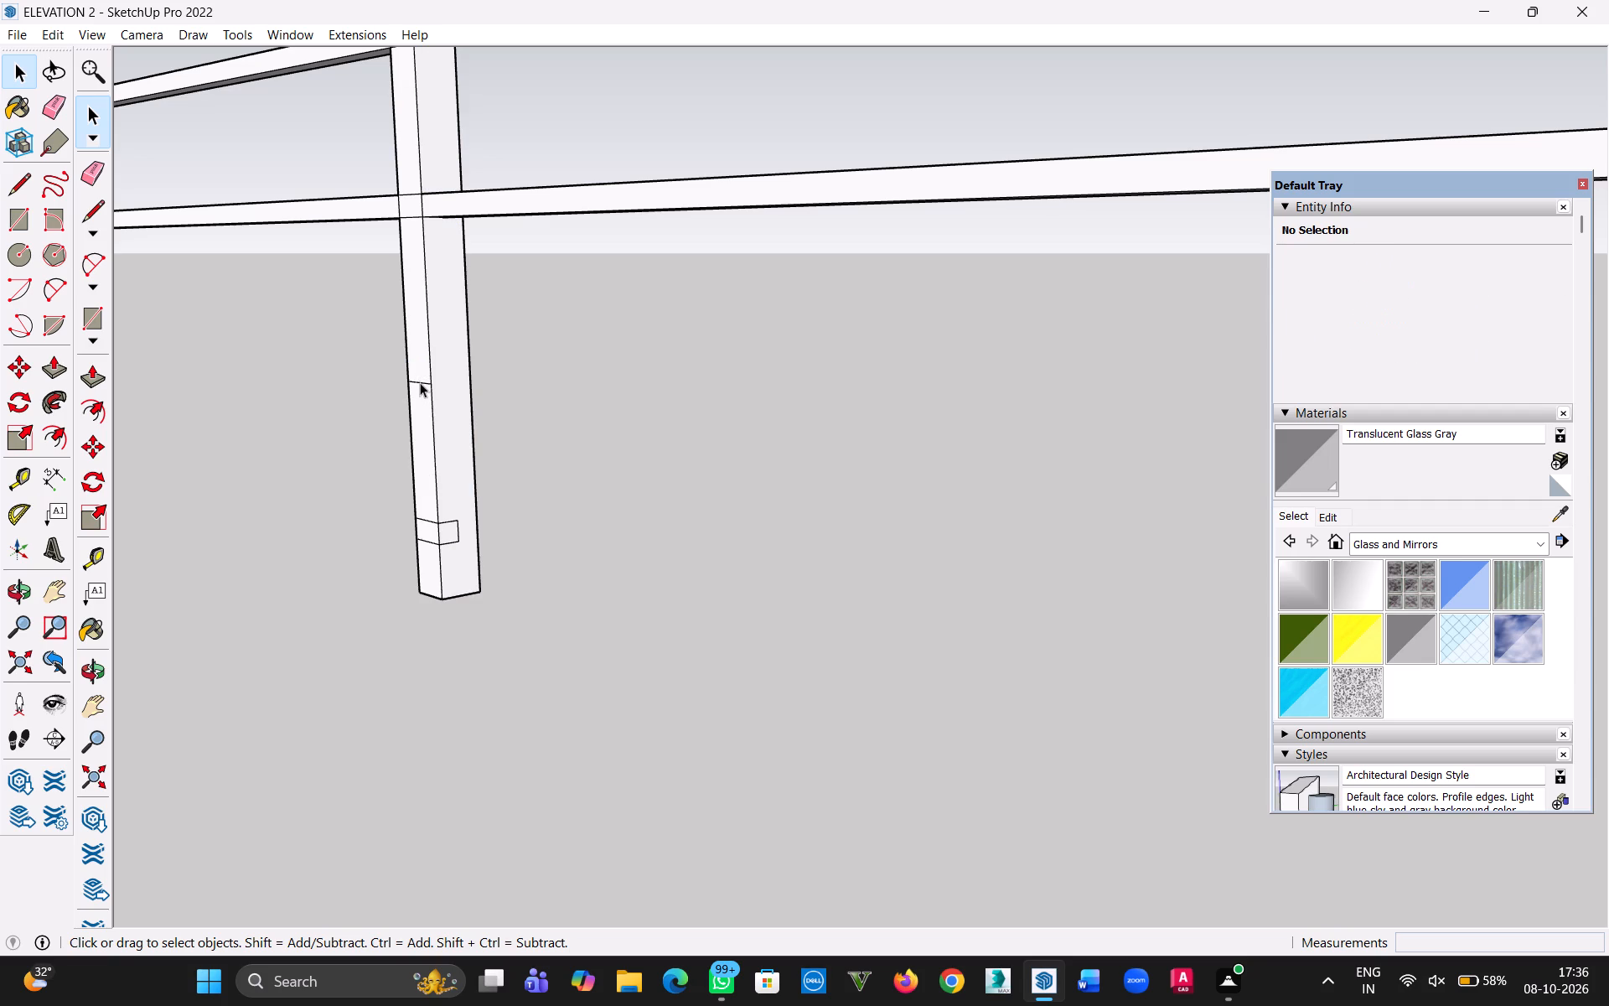
pyautogui.click(420, 382)
pyautogui.press('Delete')
# Delete the leftover bar outline edges near the bottom of the third post, on both of its marked faces.
pyautogui.click(427, 519)
pyautogui.press('Delete')
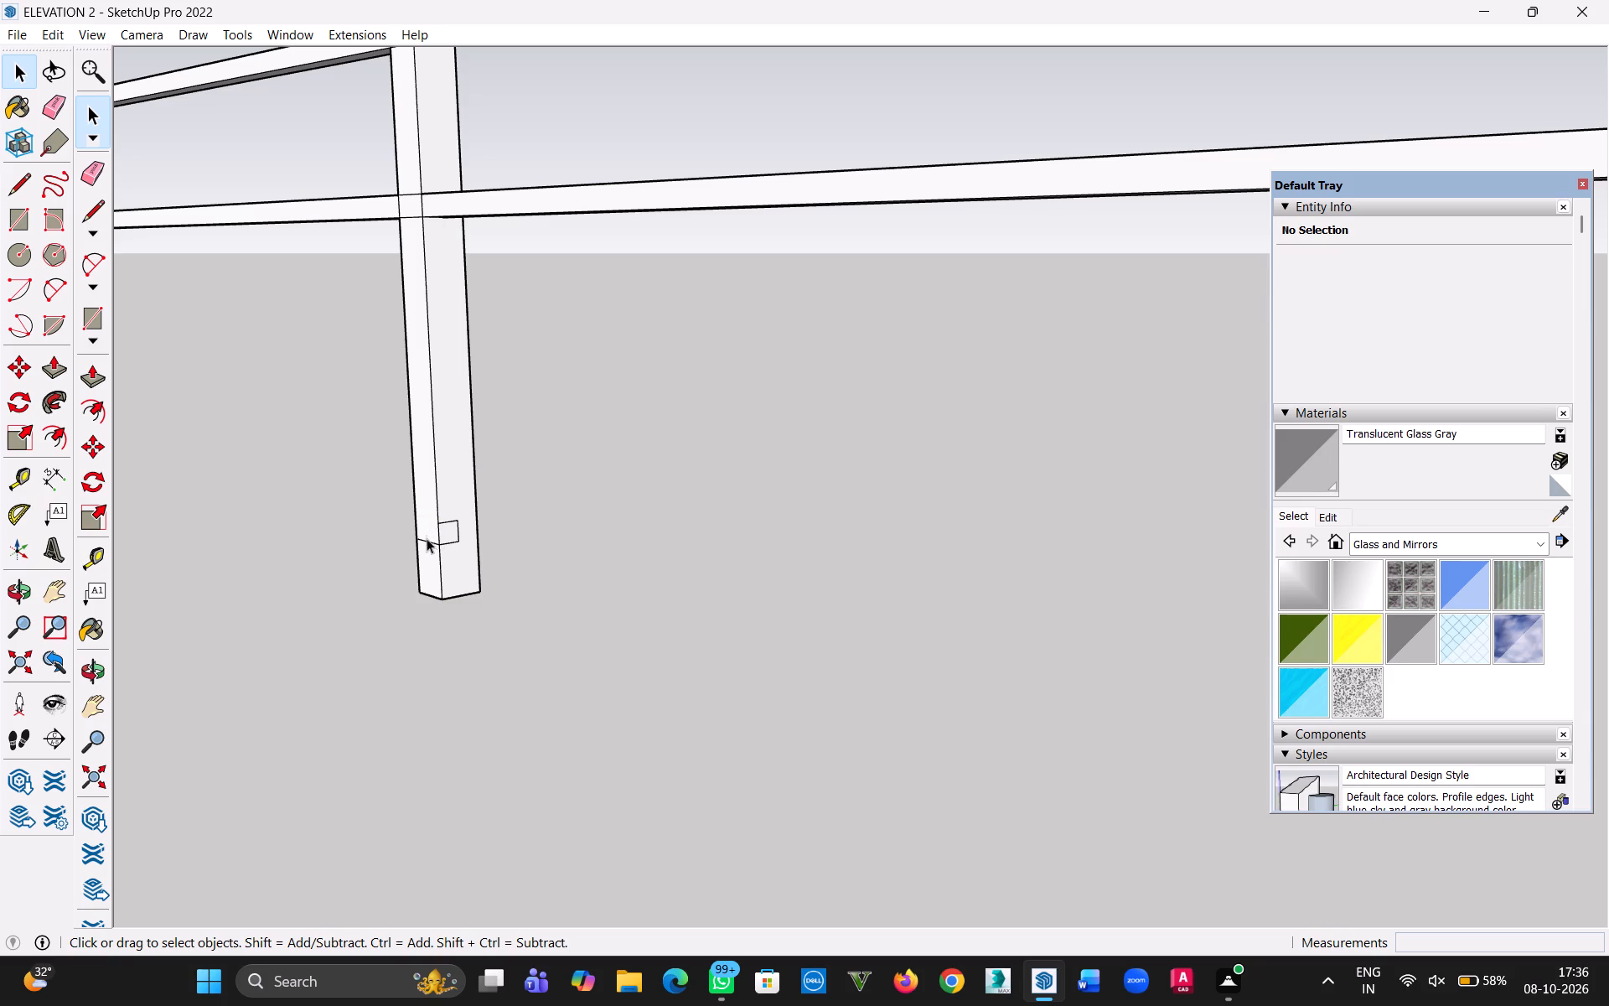
pyautogui.click(427, 540)
pyautogui.press('Delete')
pyautogui.click(454, 539)
pyautogui.press('Delete')
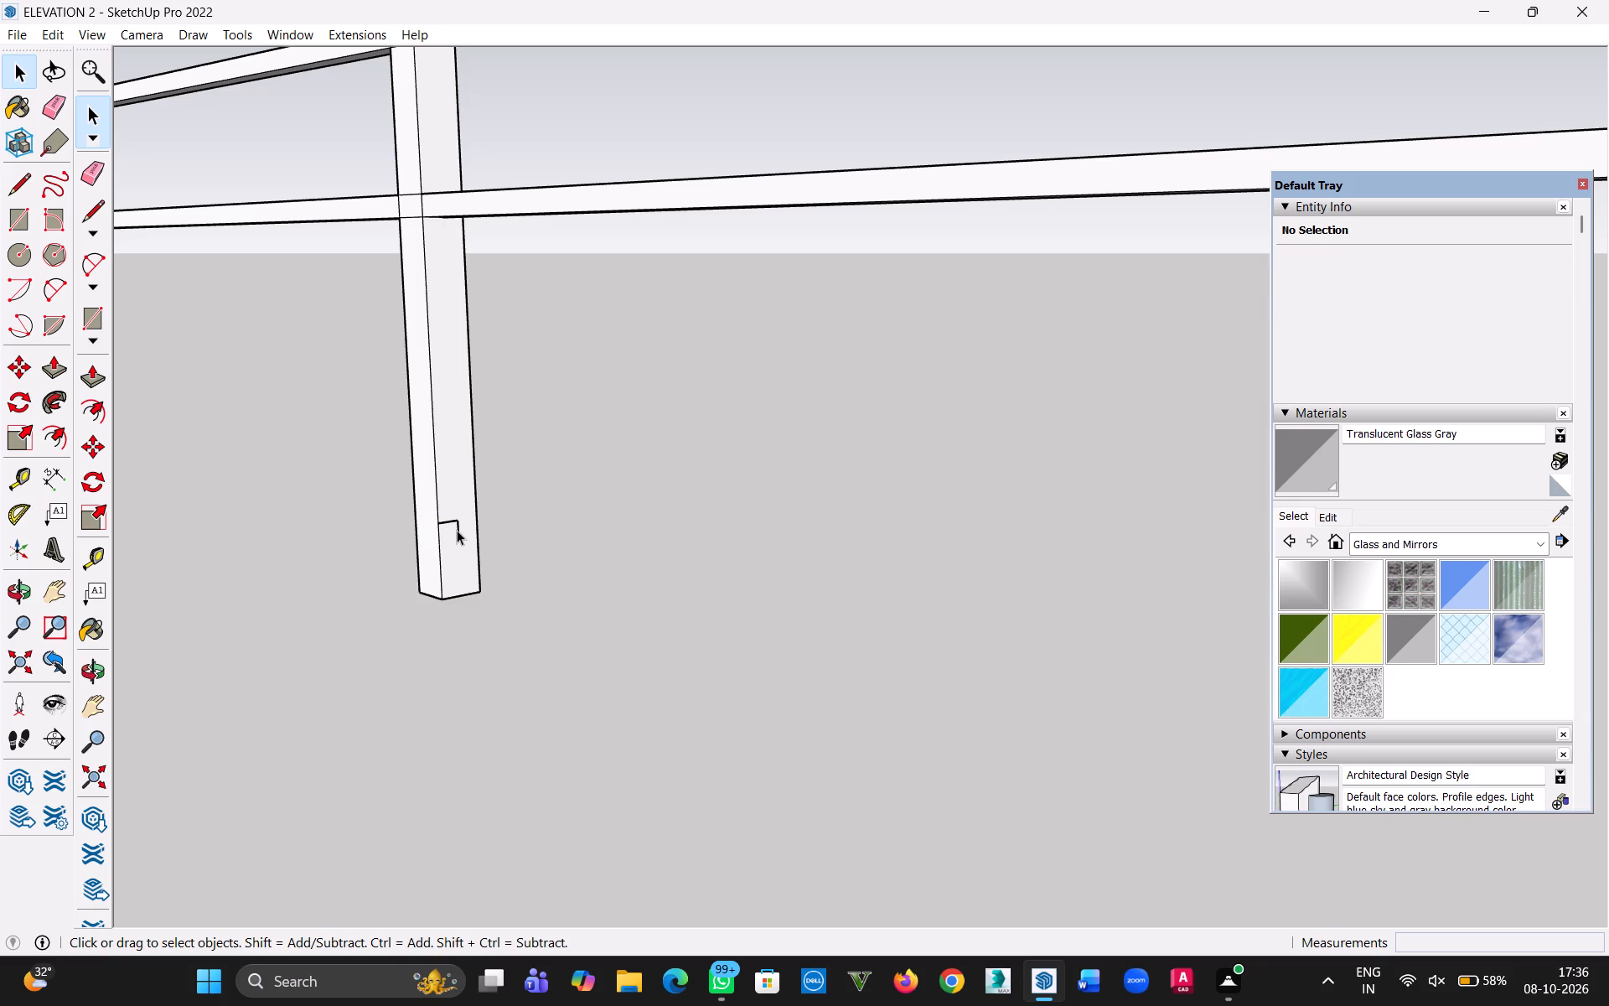
pyautogui.click(457, 530)
pyautogui.press('Delete')
pyautogui.click(449, 520)
pyautogui.click(449, 521)
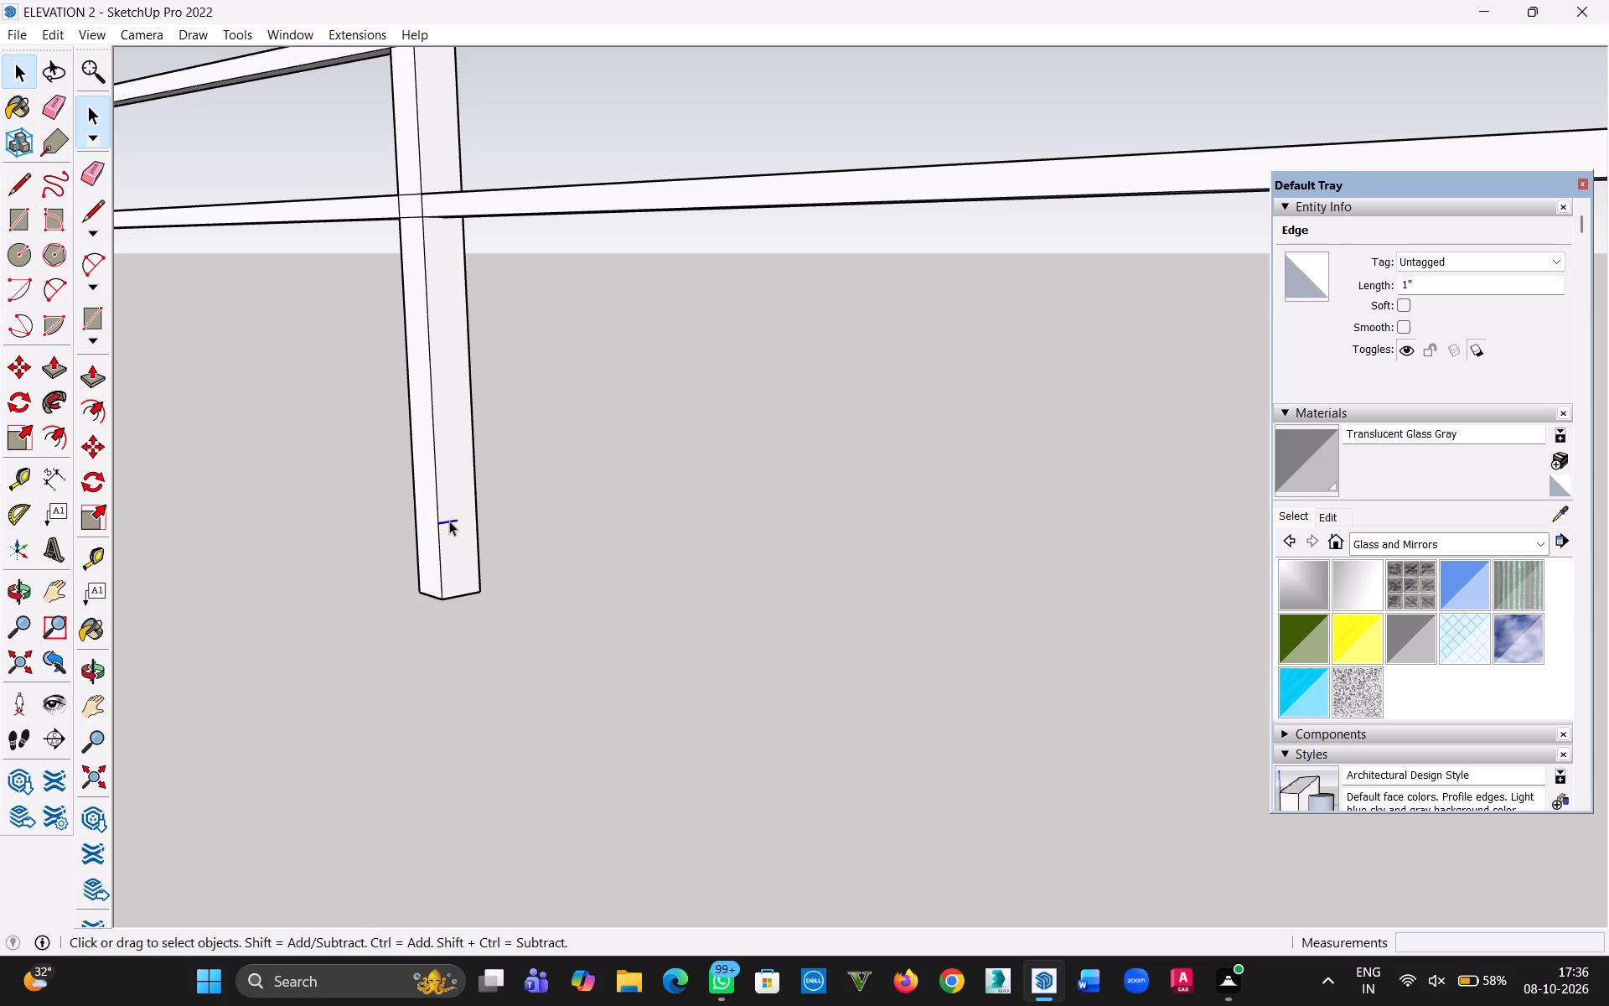
pyautogui.press('Delete')
# Delete the three edges of the unused bar outline just below the lower bar on the far end post's wider face.
pyautogui.scroll(-2, 342, 488)
pyautogui.press('h')
pyautogui.moveTo(326, 472); pyautogui.dragTo(957, 572)
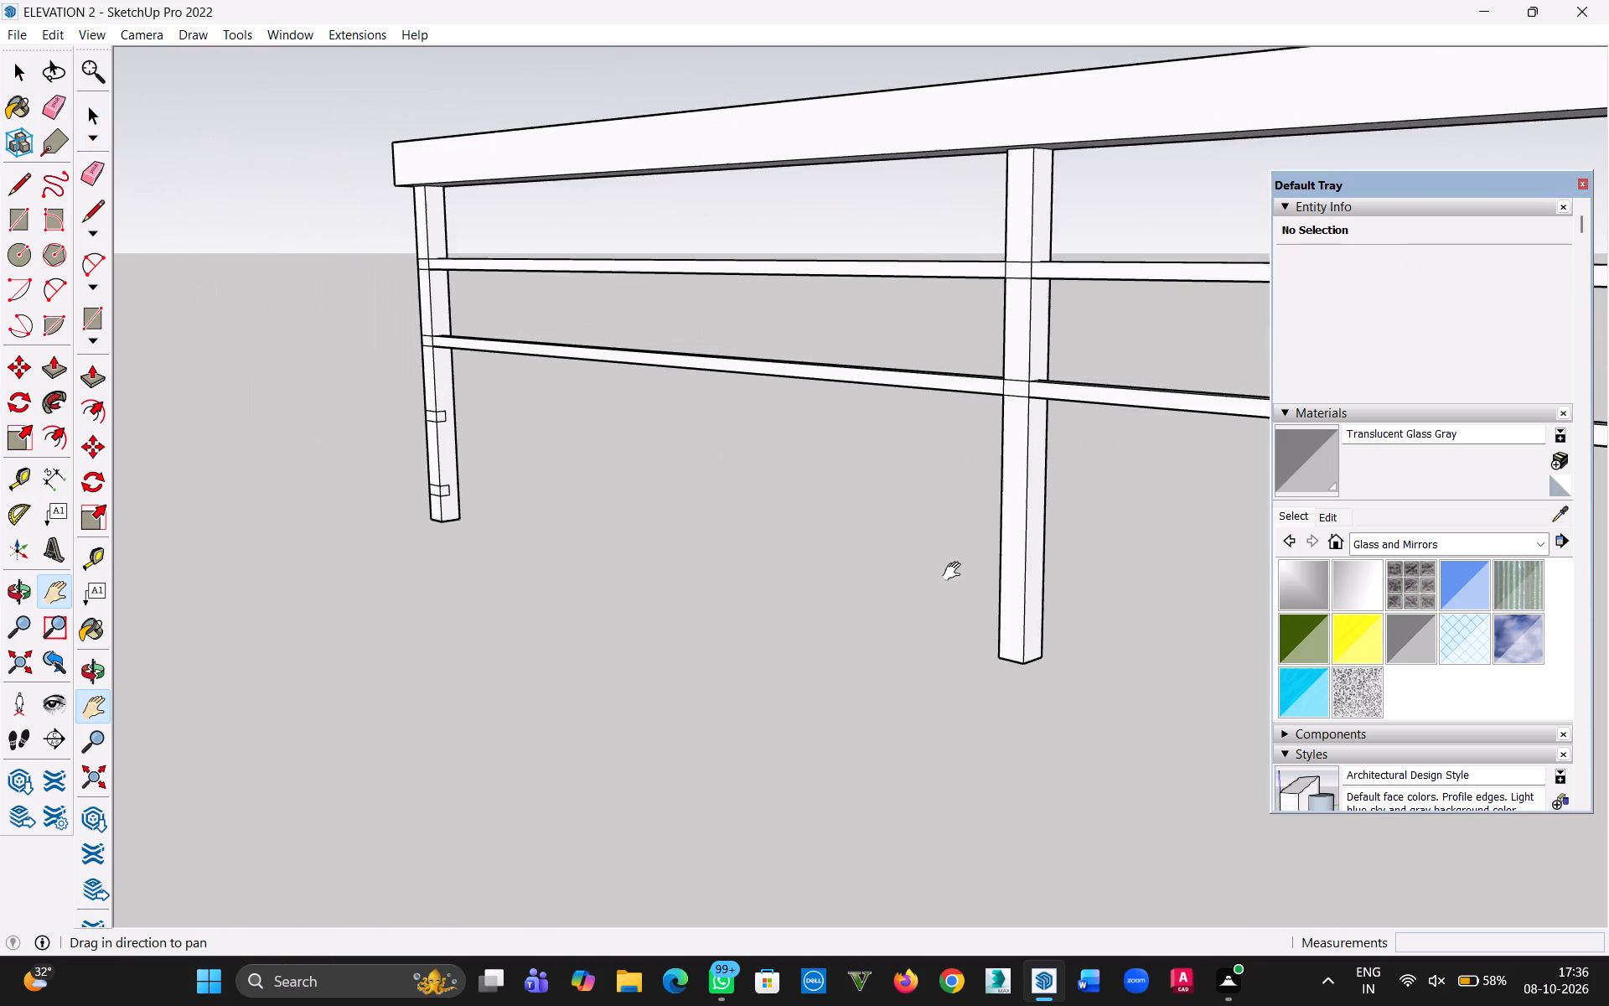
pyautogui.press('Escape')
pyautogui.scroll(5, 473, 422)
pyautogui.press('Escape')
pyautogui.click(415, 402)
pyautogui.press('Delete')
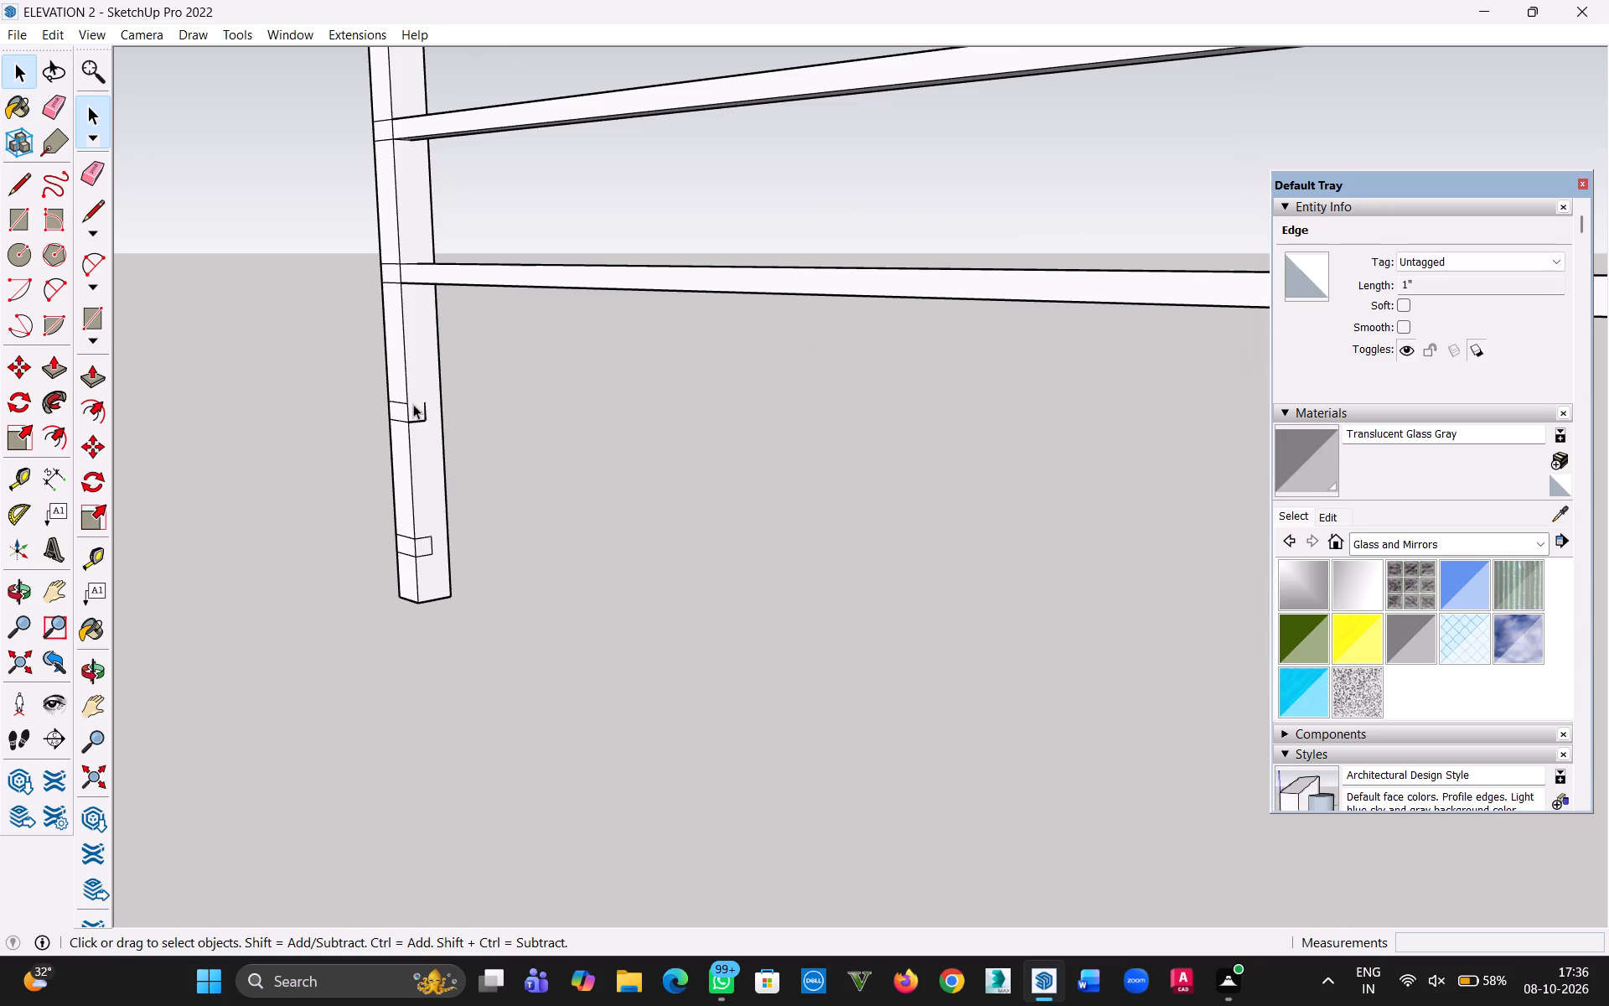
pyautogui.click(415, 419)
pyautogui.press('Delete')
pyautogui.click(424, 410)
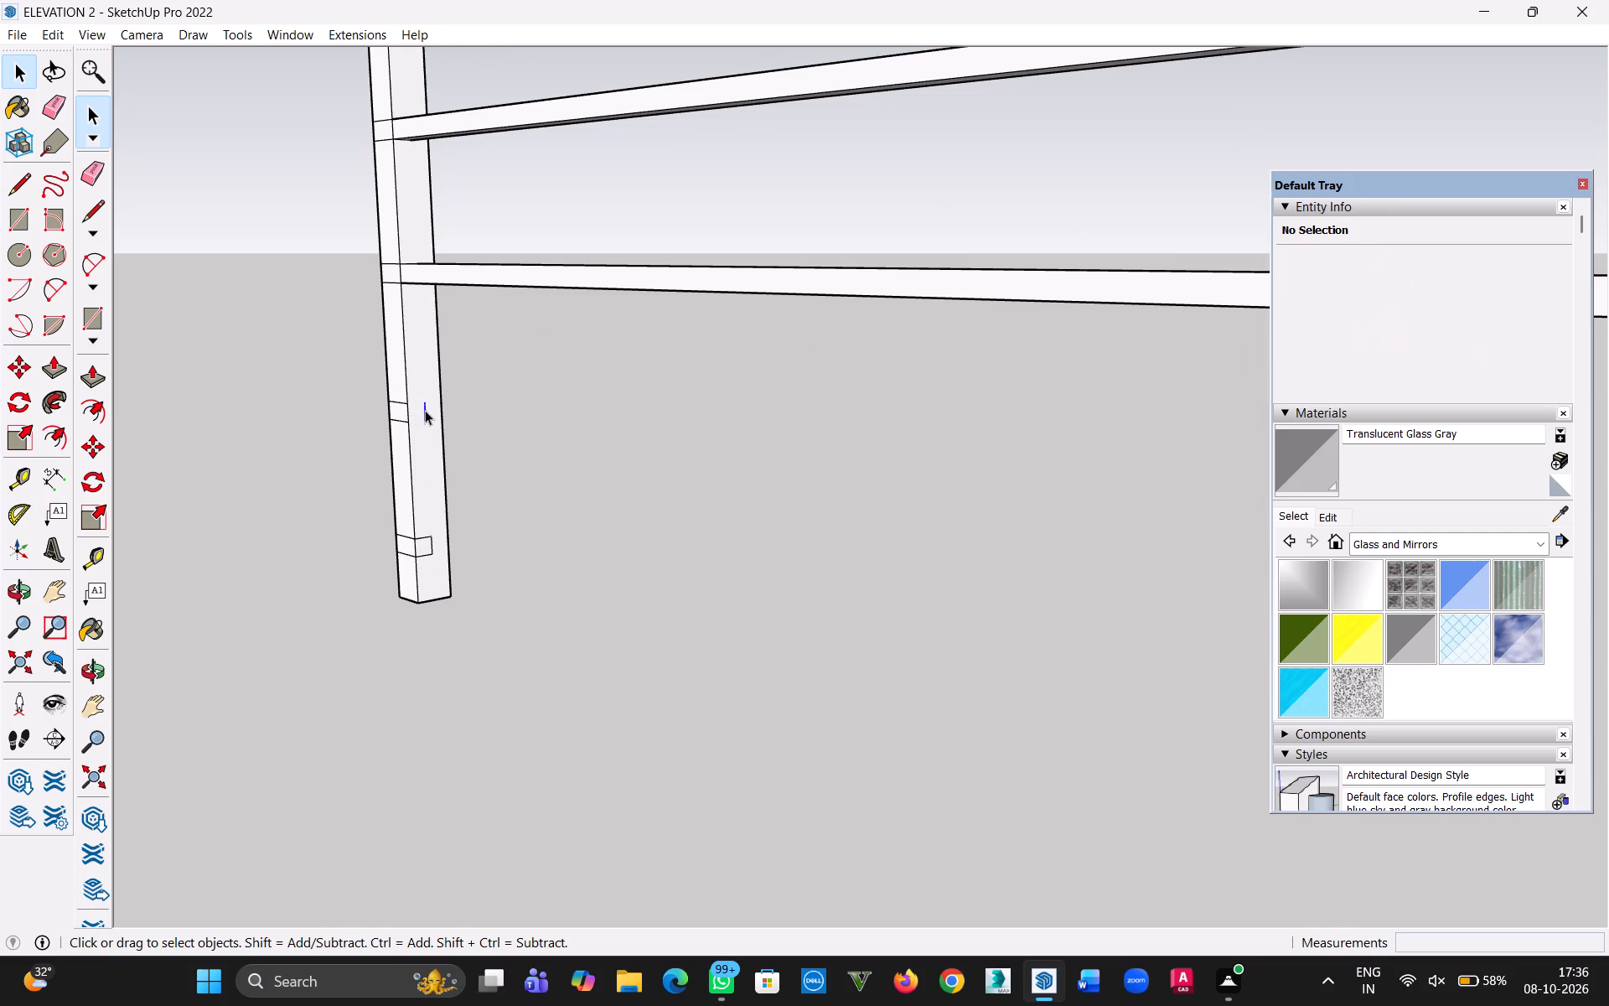
pyautogui.click(425, 410)
pyautogui.press('Delete')
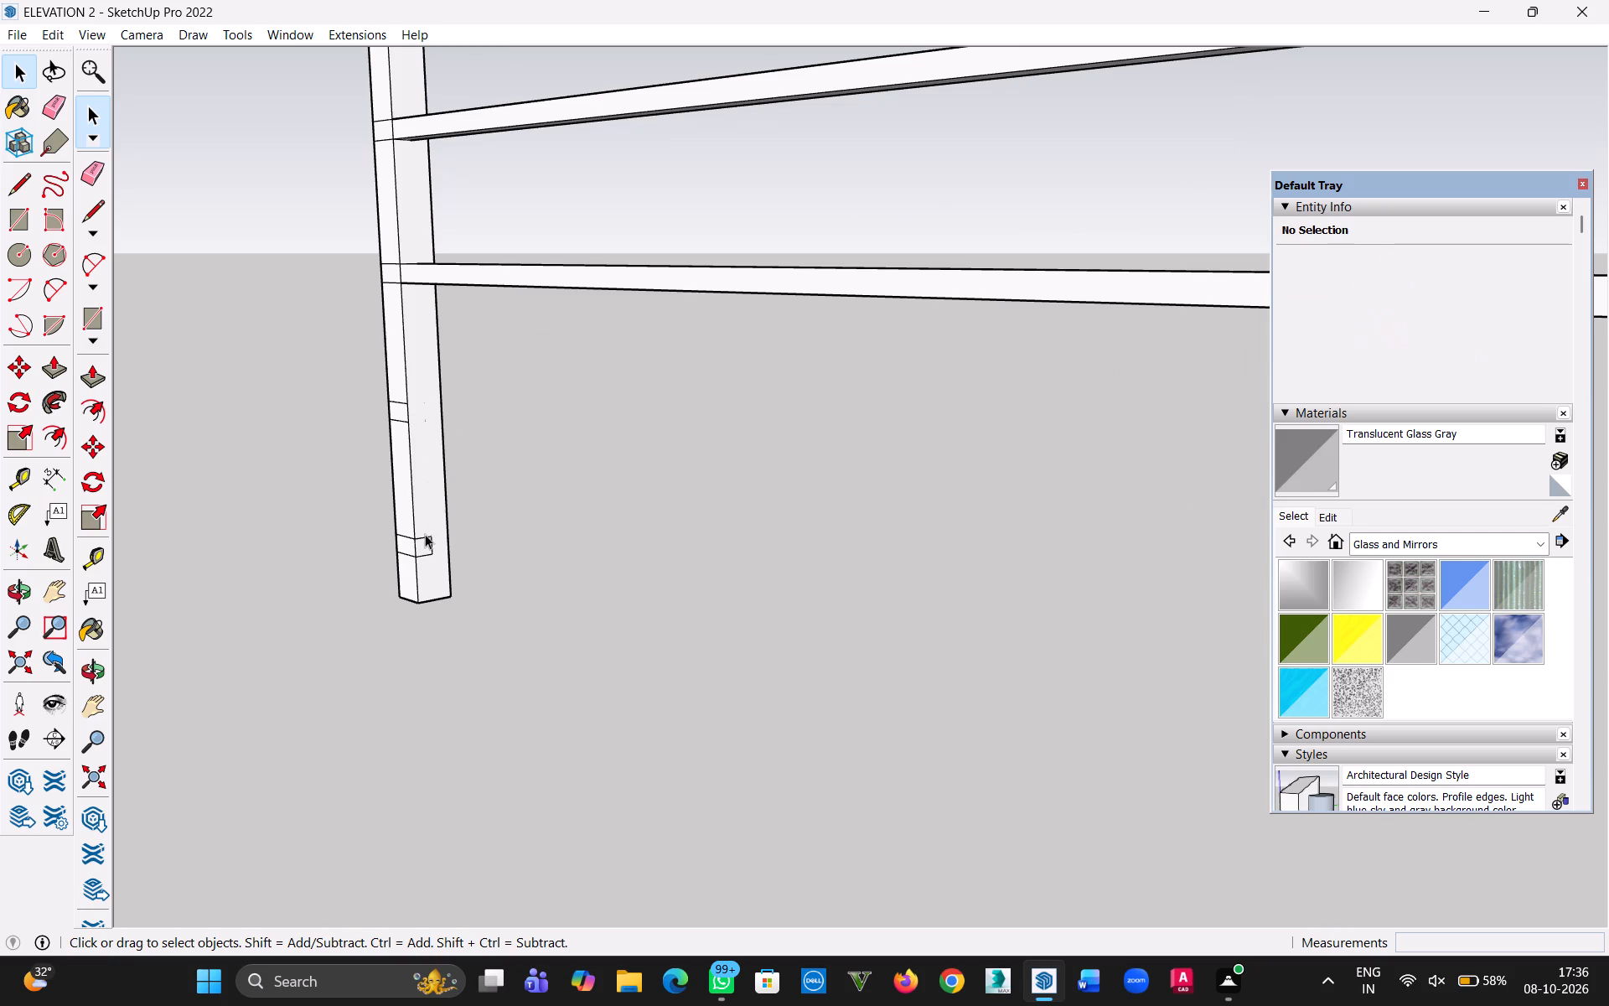
# Delete the three edges of the leftover bar outline near the bottom of the far end post's wider face.
pyautogui.click(425, 535)
pyautogui.press('Delete')
pyautogui.click(432, 543)
pyautogui.press('Delete')
pyautogui.click(430, 552)
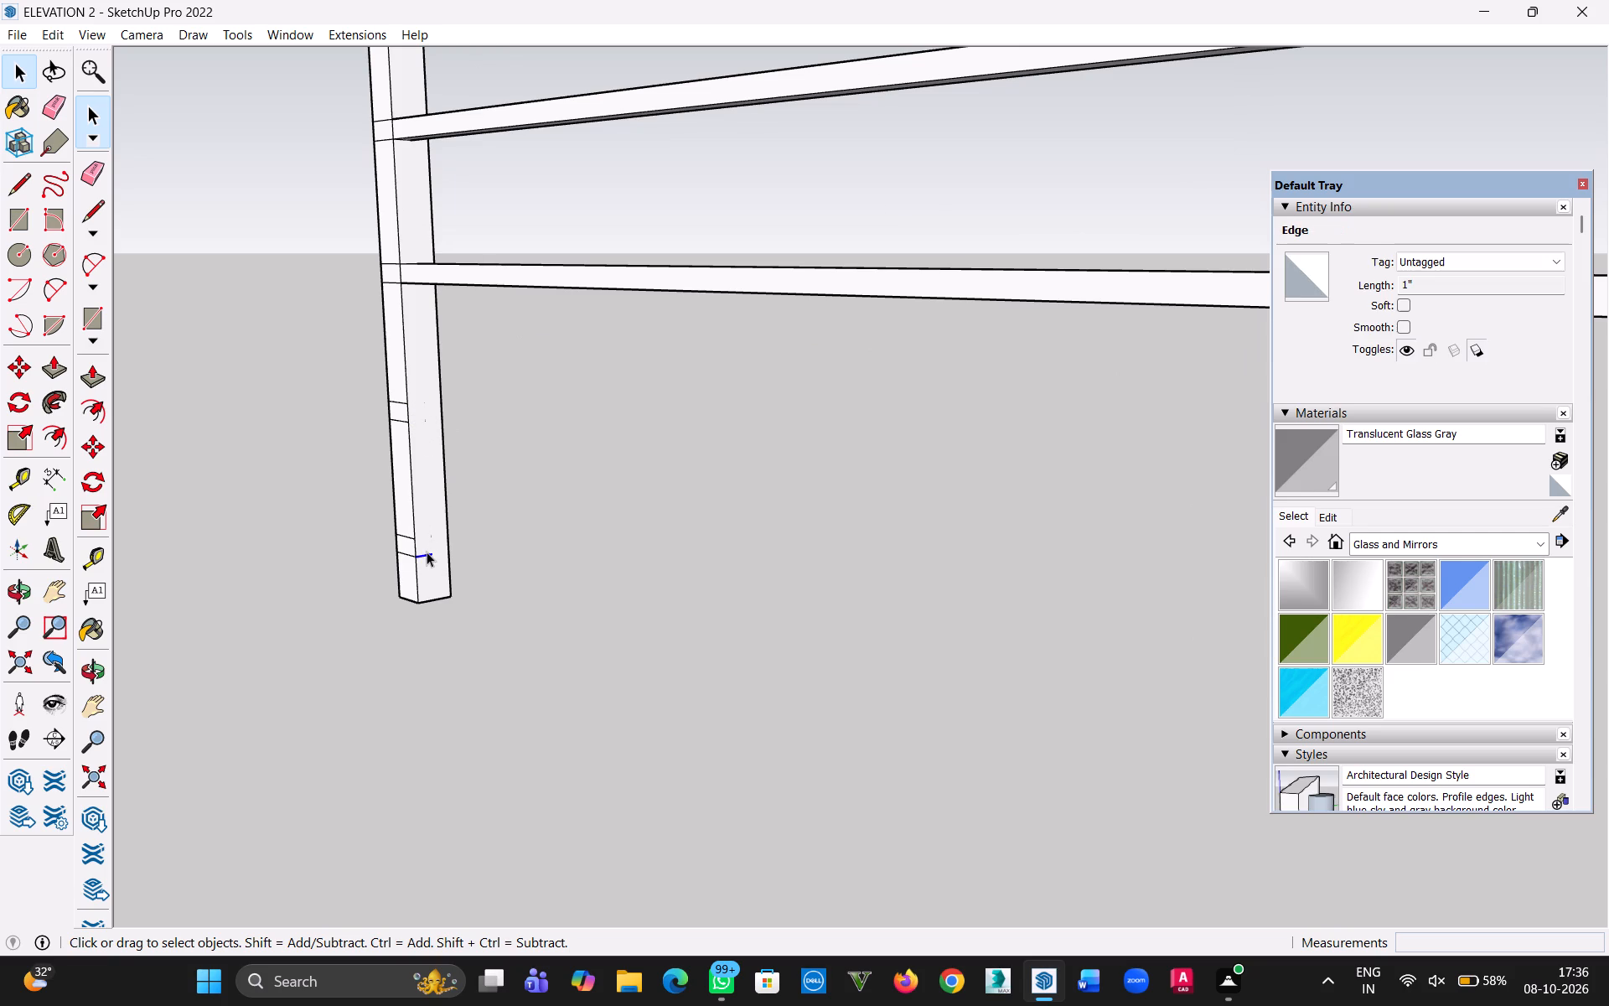
pyautogui.hotkey('ctrl', 'z')
pyautogui.scroll(3, 453, 545)
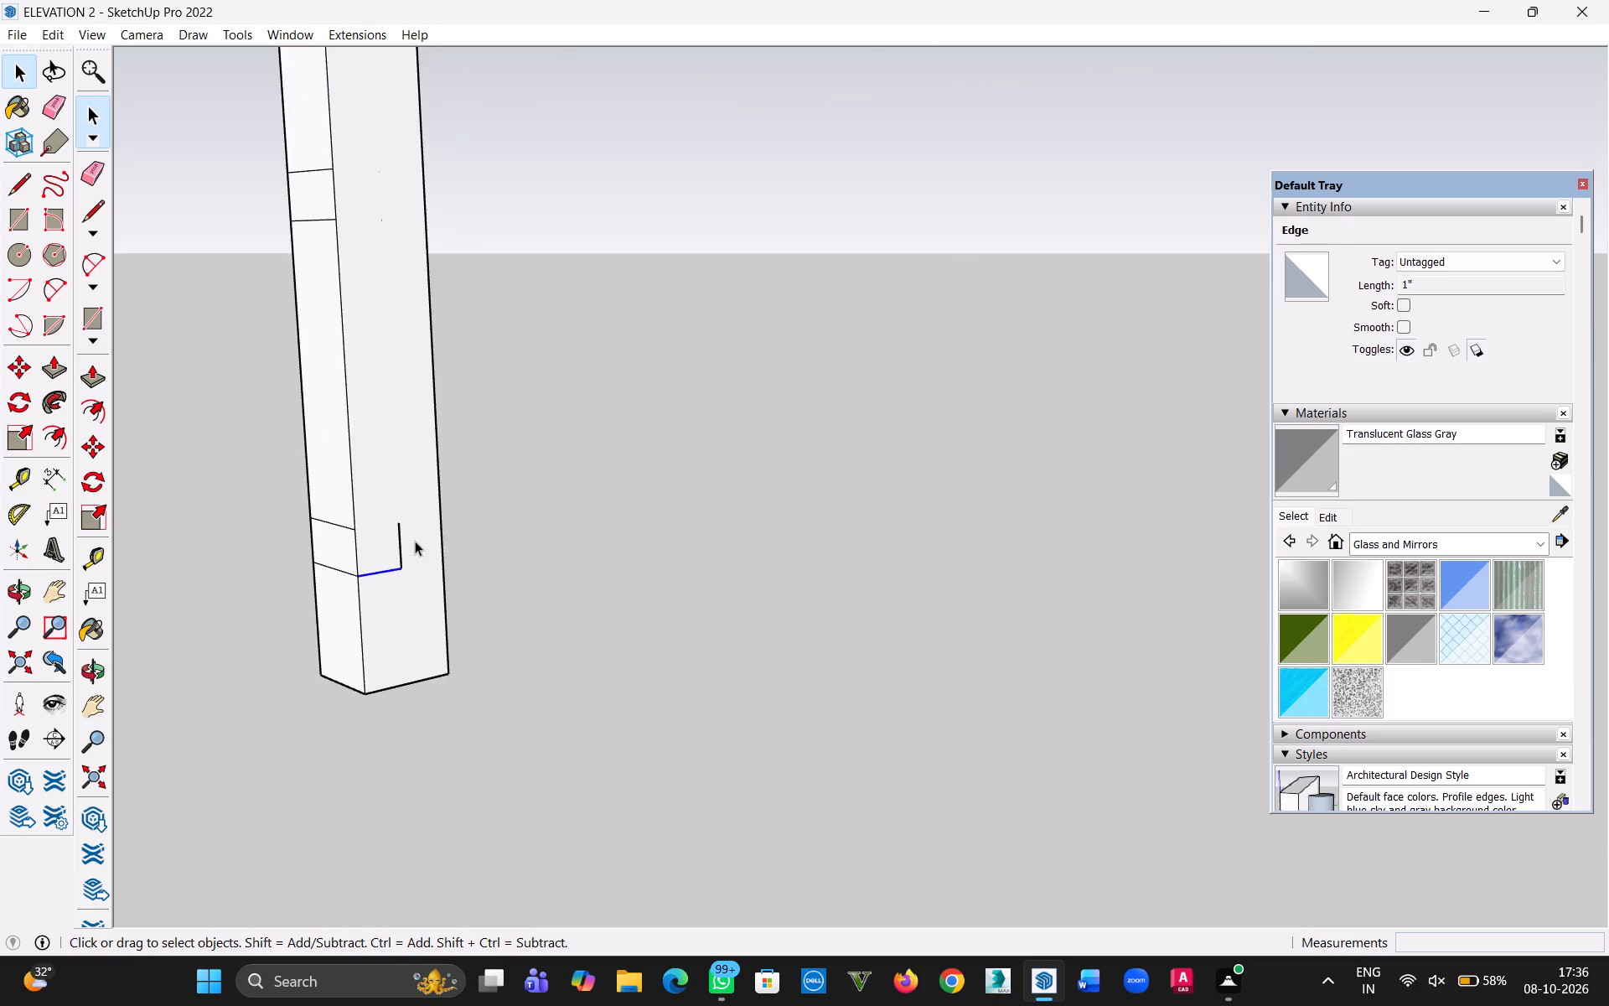
pyautogui.scroll(2, 415, 542)
pyautogui.click(397, 537)
pyautogui.press('Delete')
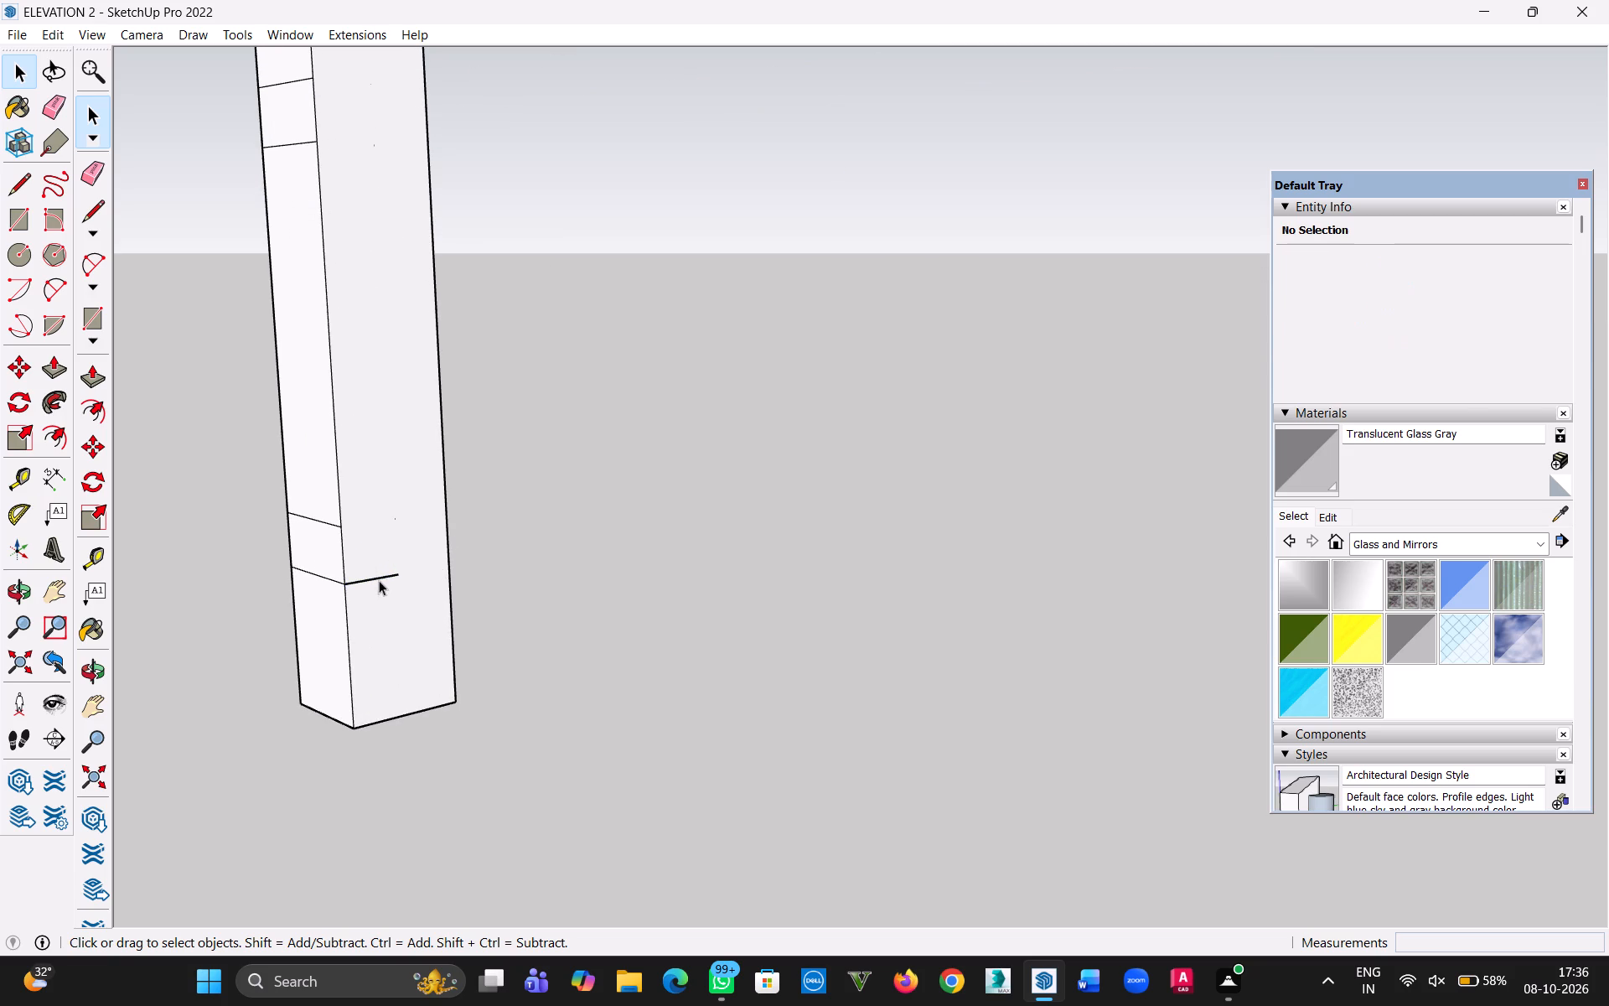
pyautogui.click(374, 577)
pyautogui.press('Delete')
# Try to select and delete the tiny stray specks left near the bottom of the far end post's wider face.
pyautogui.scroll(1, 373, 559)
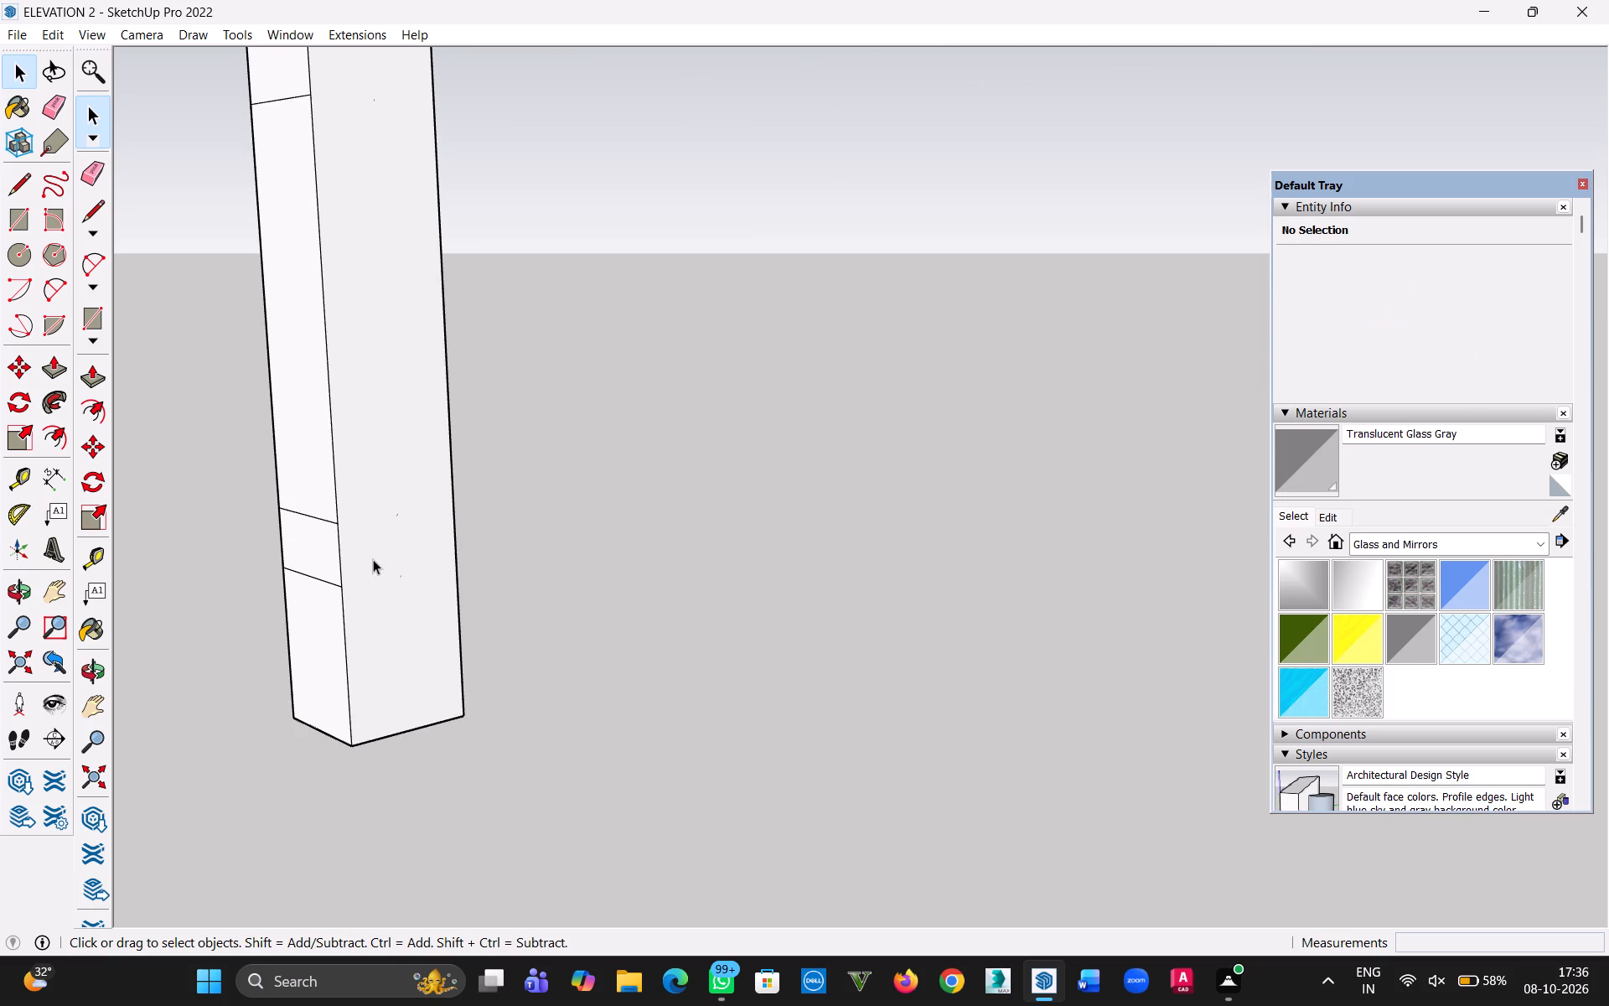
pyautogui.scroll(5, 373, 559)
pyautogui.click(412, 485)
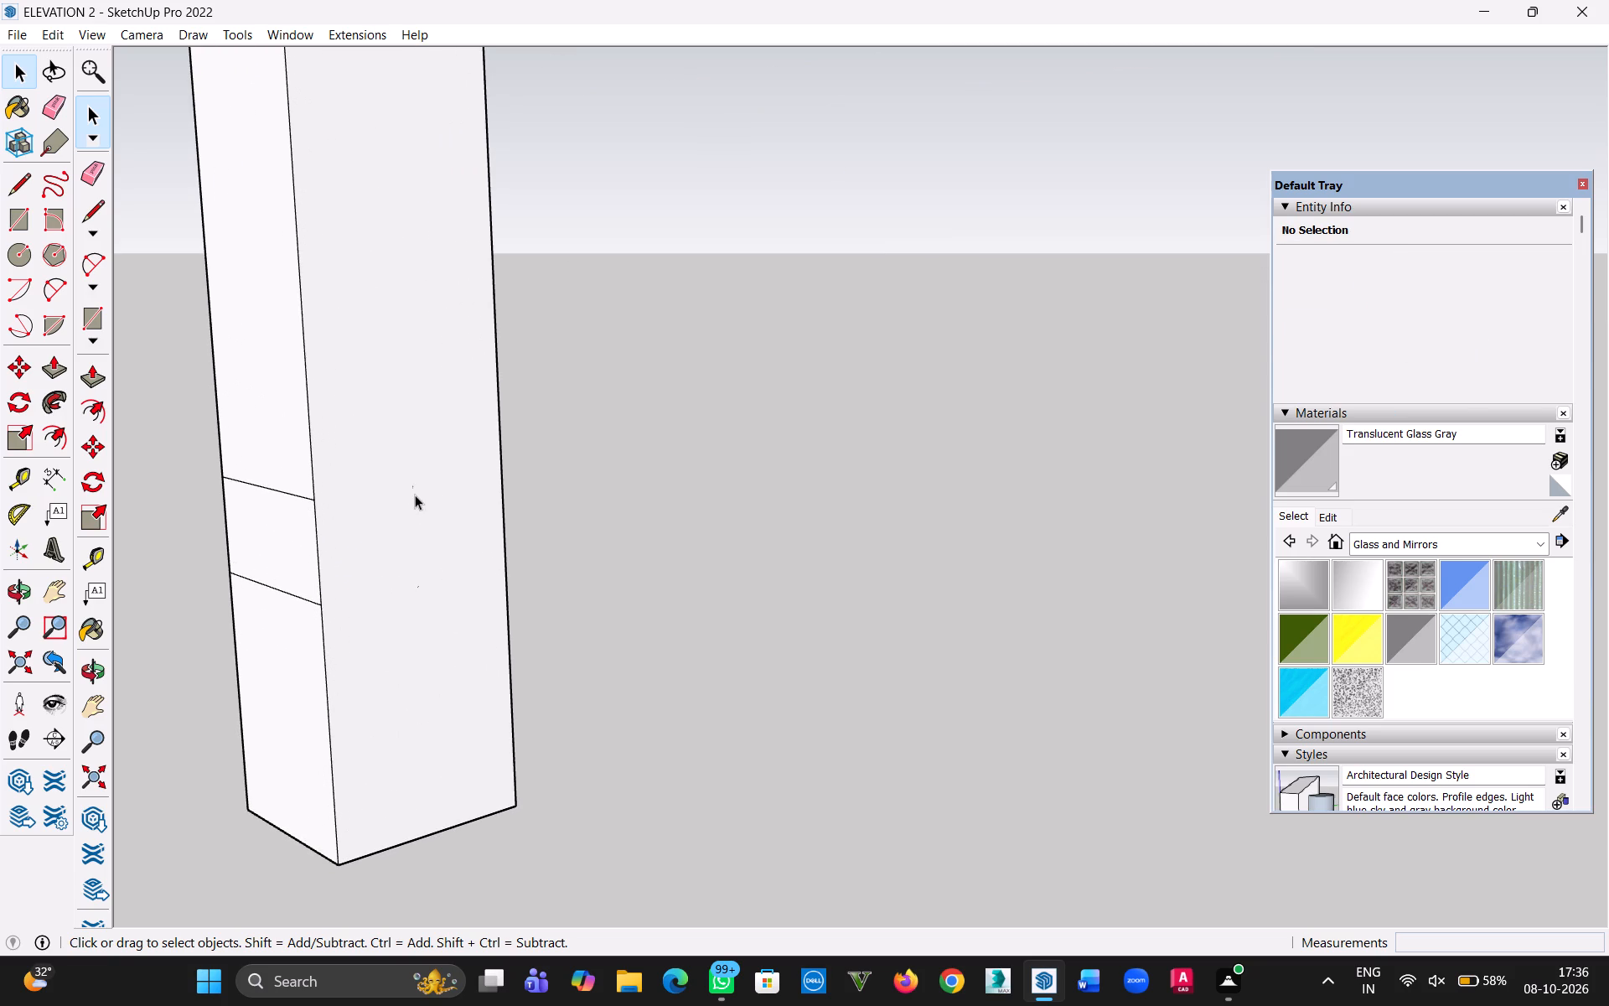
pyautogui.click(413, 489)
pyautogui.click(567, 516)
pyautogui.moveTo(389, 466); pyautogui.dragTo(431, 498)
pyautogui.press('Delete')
# Delete the remaining bottom and upper unused outline edges on the far end post's narrow face.
pyautogui.click(257, 485)
pyautogui.press('Delete')
pyautogui.click(264, 583)
pyautogui.press('Delete')
pyautogui.moveTo(422, 482); pyautogui.dragTo(442, 540)
pyautogui.click(614, 446)
pyautogui.scroll(-10, 613, 449)
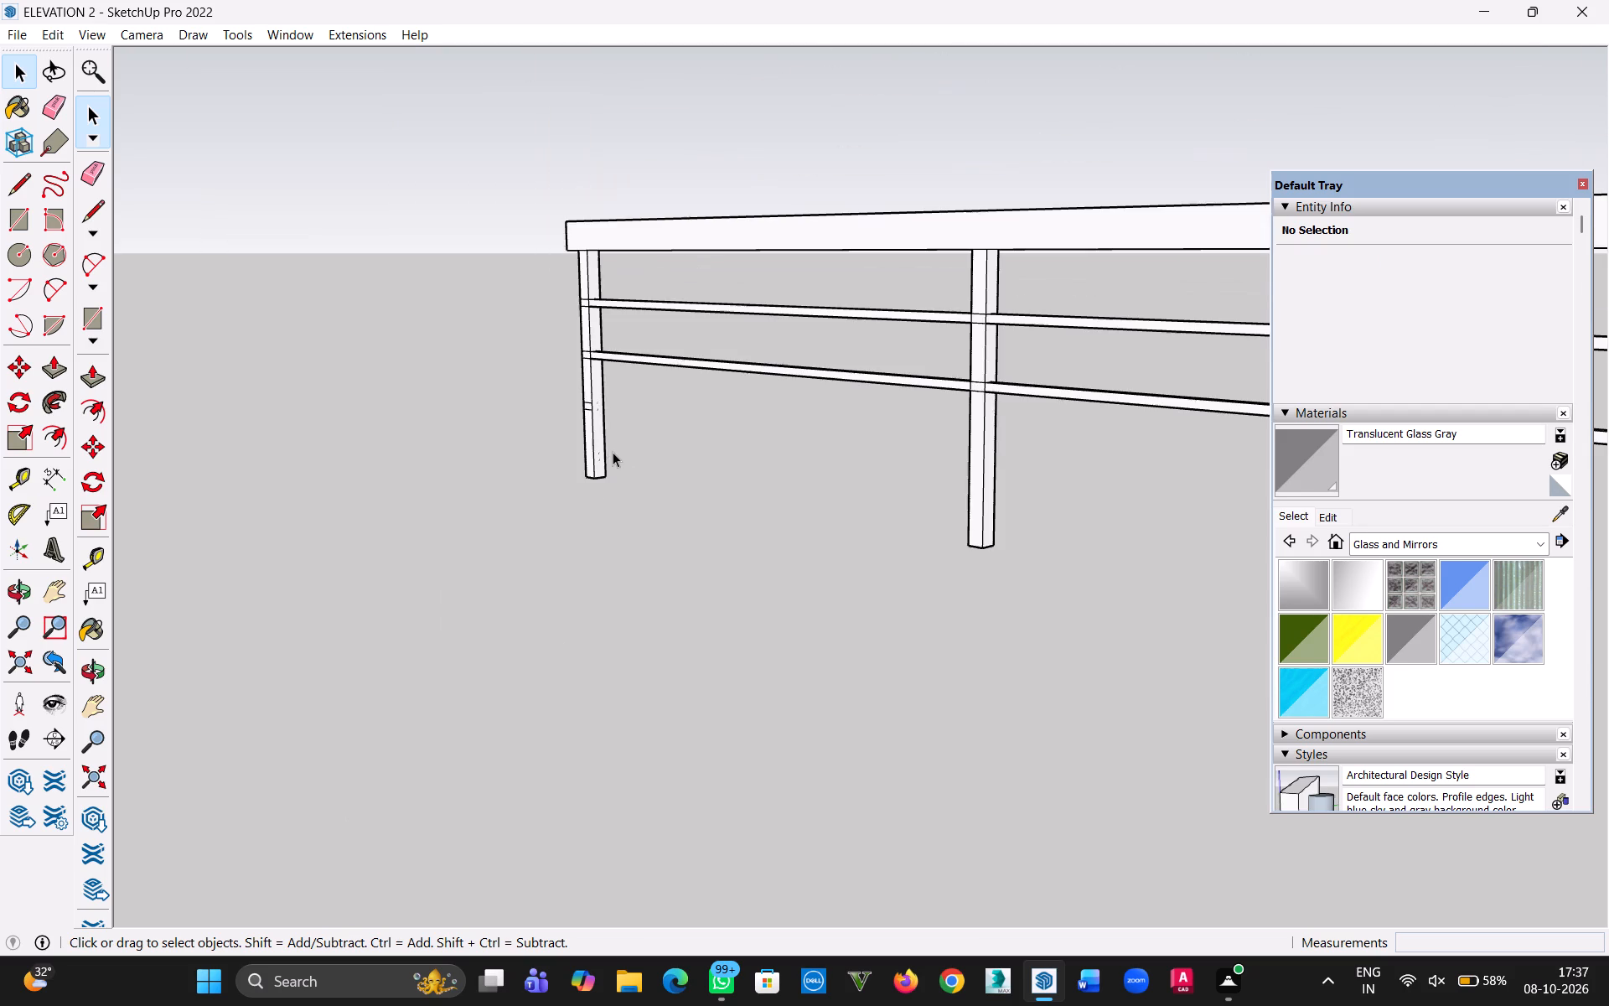
pyautogui.scroll(13, 598, 413)
pyautogui.click(592, 403)
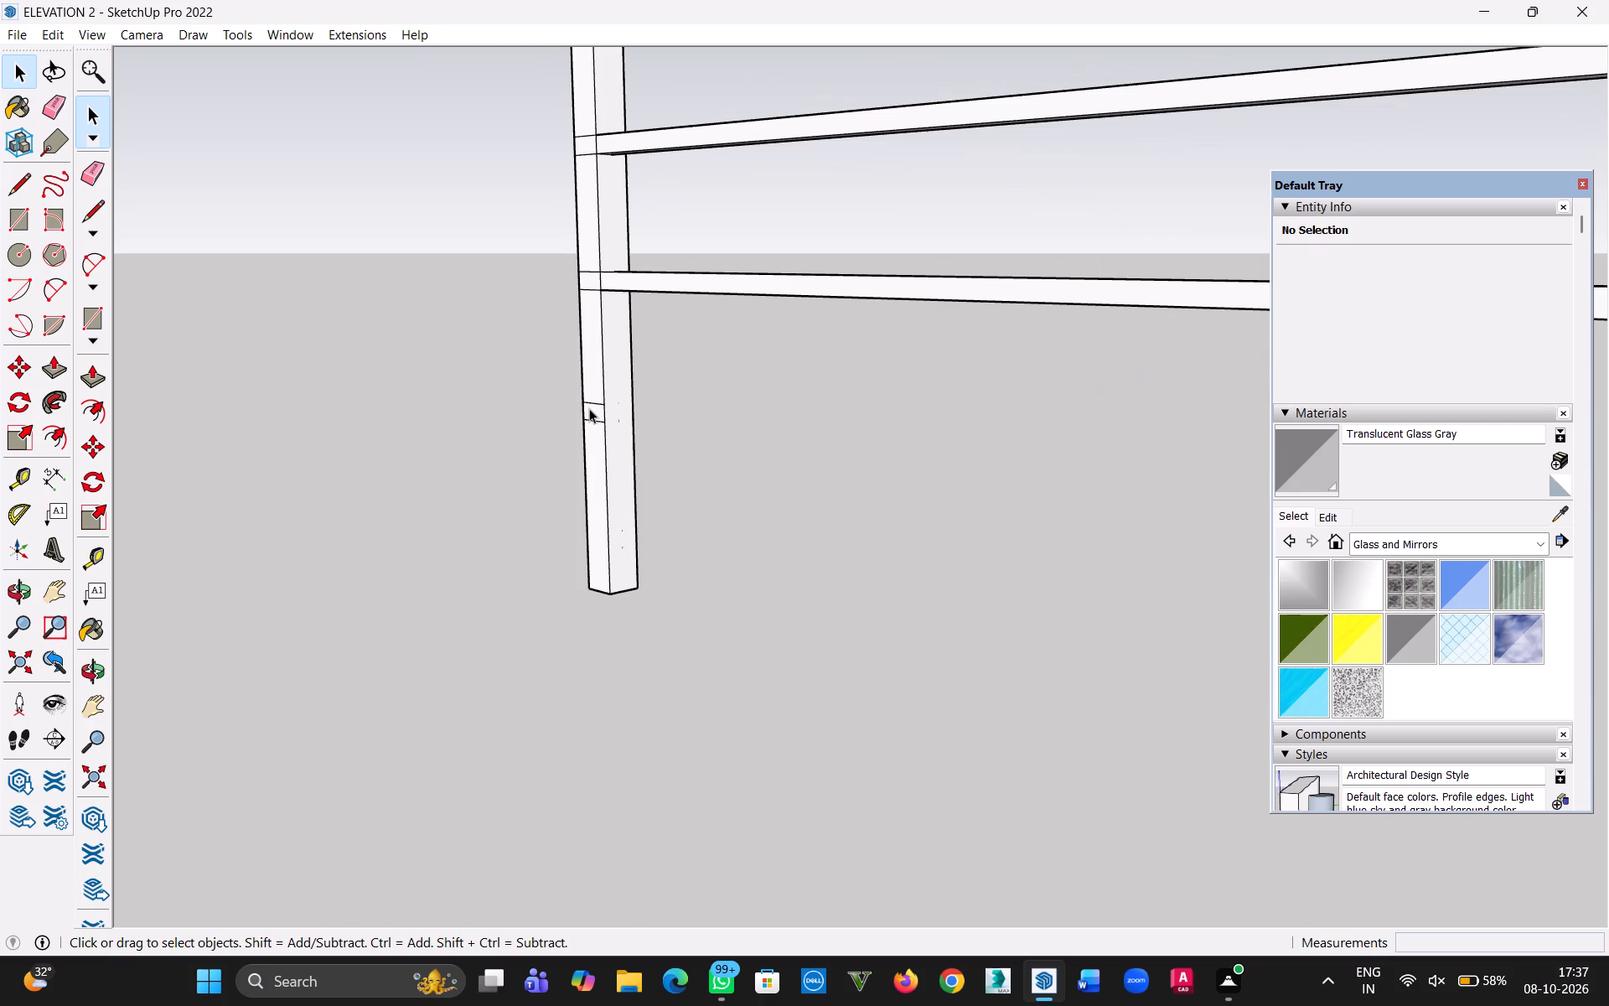
pyautogui.press('Delete')
pyautogui.click(593, 421)
pyautogui.press('Delete')
# Shorten the end post opposite the far end post by pushing its bottom face up twice with the previous Push/Pull distance.
pyautogui.scroll(-20, 591, 420)
pyautogui.scroll(-3, 591, 420)
pyautogui.press('h')
pyautogui.moveTo(797, 453); pyautogui.dragTo(530, 516)
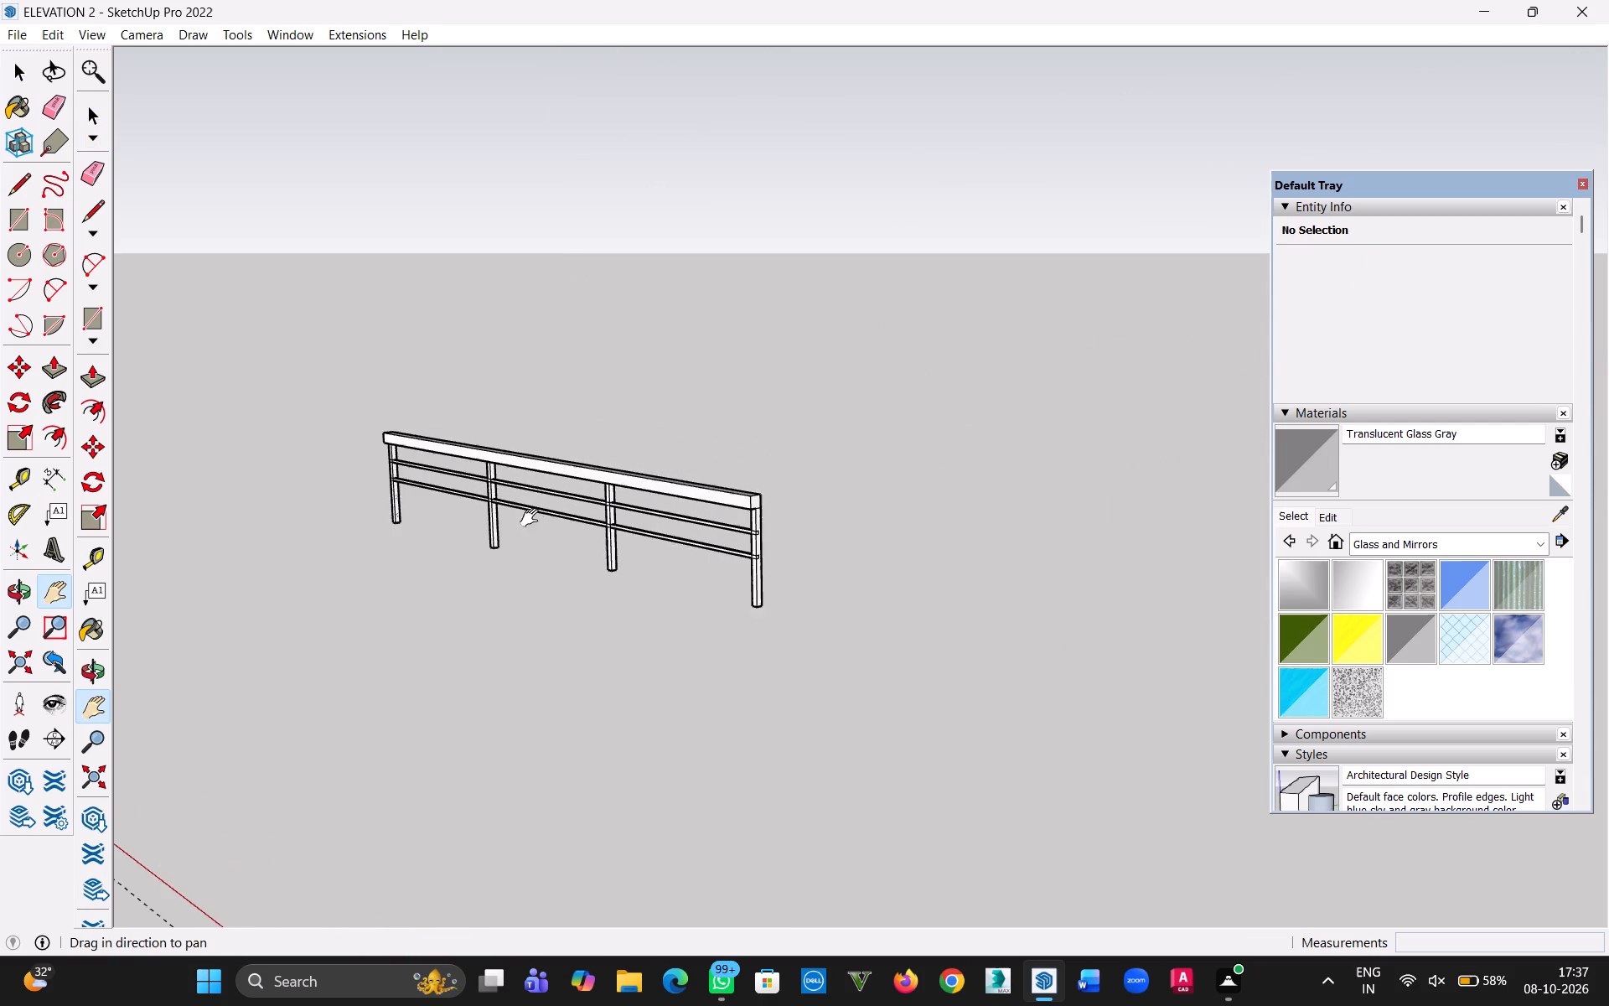
pyautogui.moveTo(846, 566); pyautogui.dragTo(223, 539, button='middle')
pyautogui.moveTo(842, 568); pyautogui.dragTo(797, 582, button='right')
pyautogui.moveTo(823, 514); pyautogui.dragTo(460, 604, button='middle')
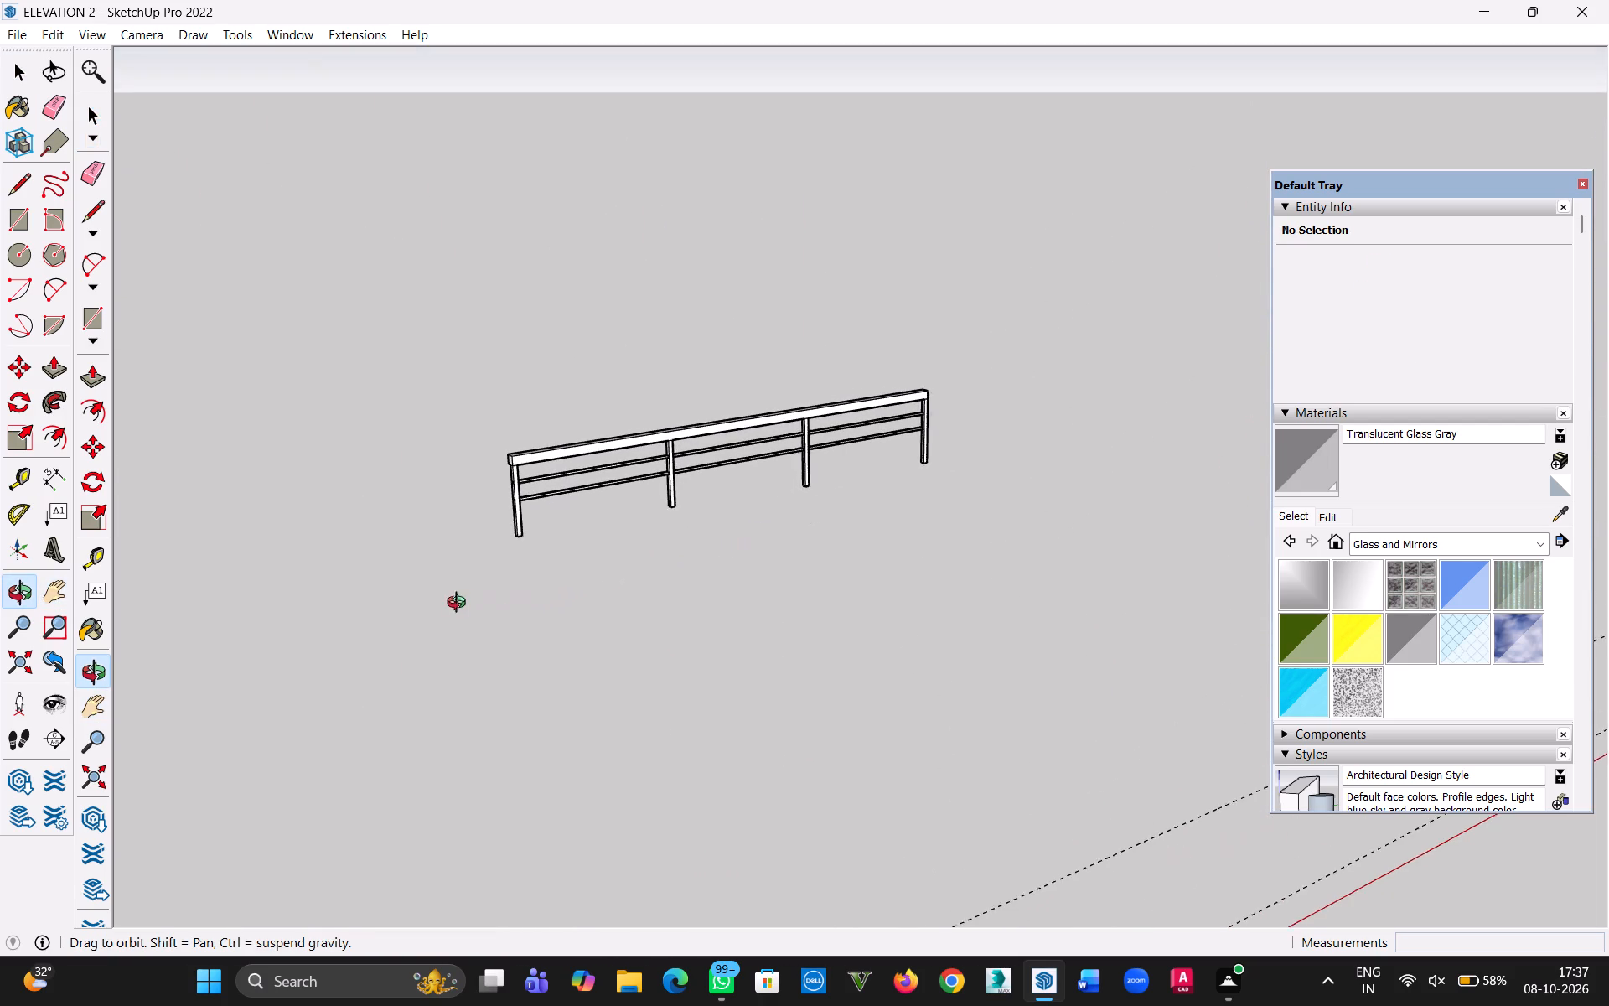
pyautogui.moveTo(460, 604); pyautogui.dragTo(458, 604, button='middle')
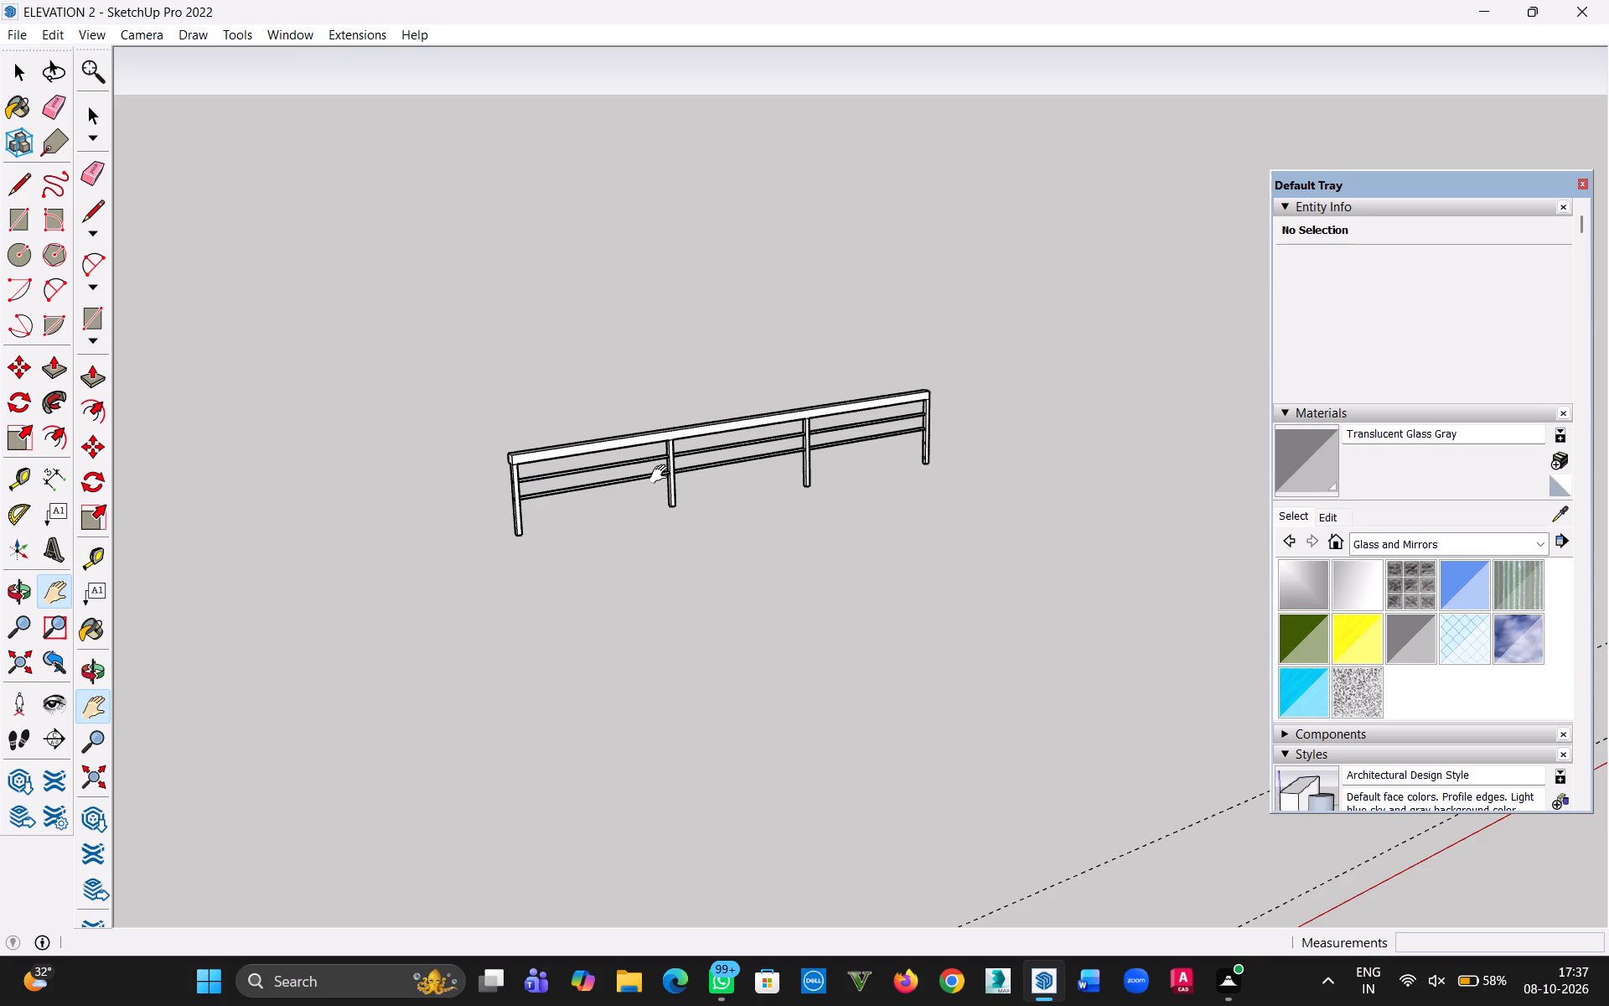
pyautogui.click(23, 71)
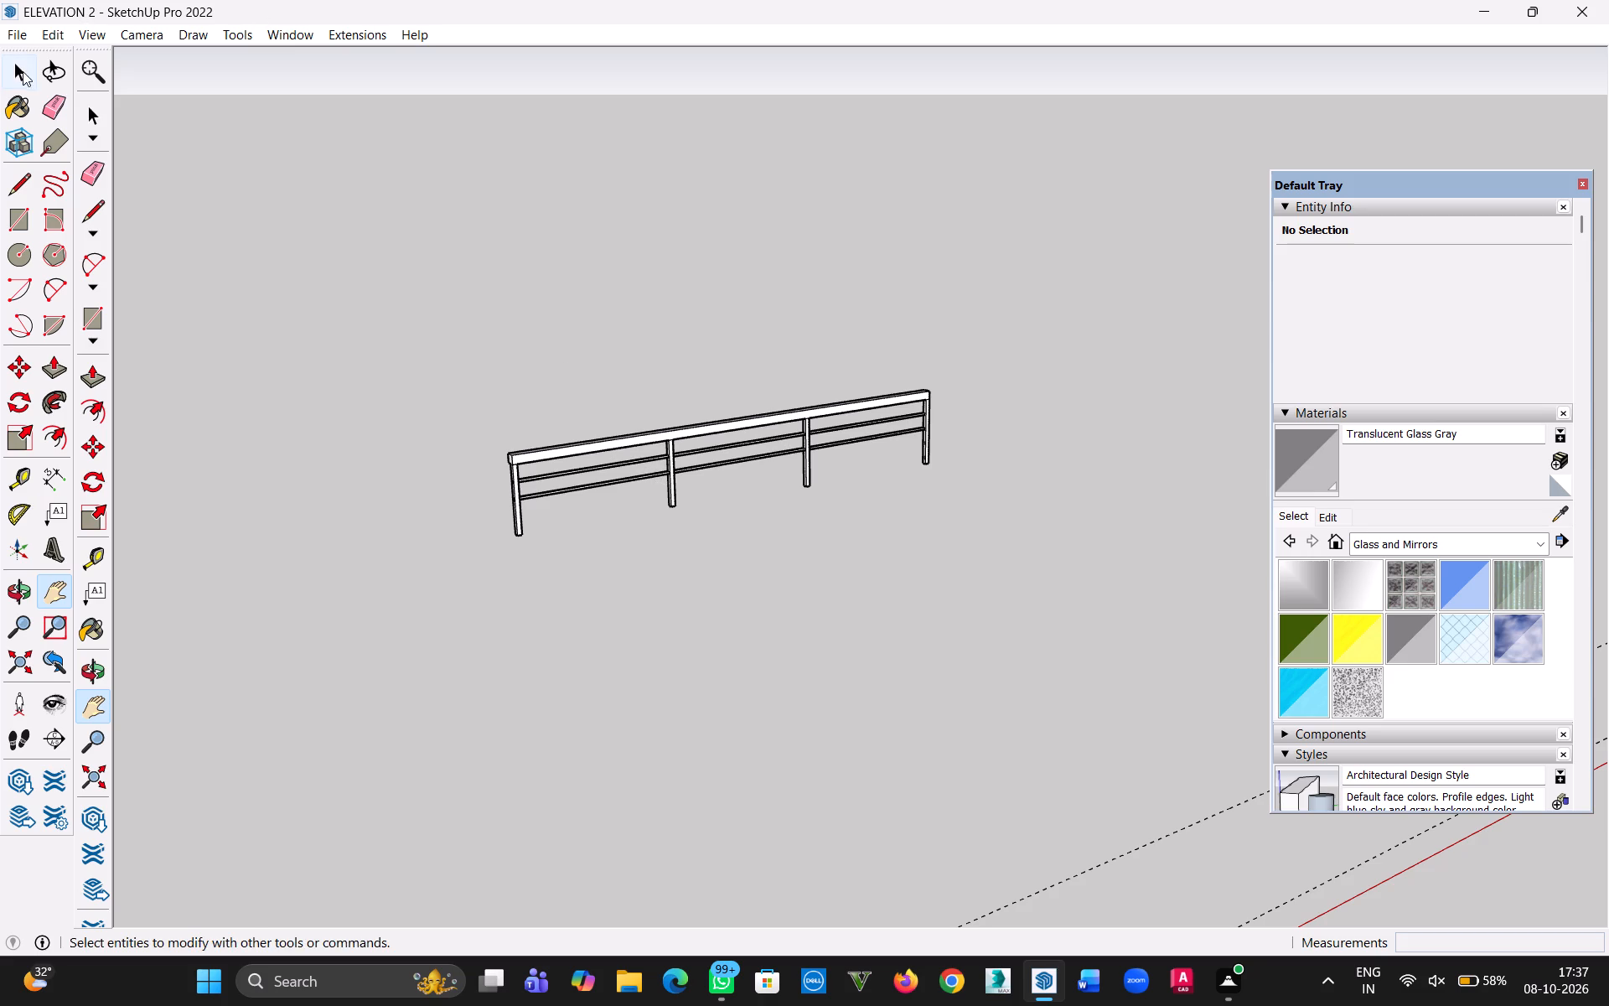
pyautogui.moveTo(685, 577); pyautogui.dragTo(385, 403, button='middle')
pyautogui.scroll(2, 568, 488)
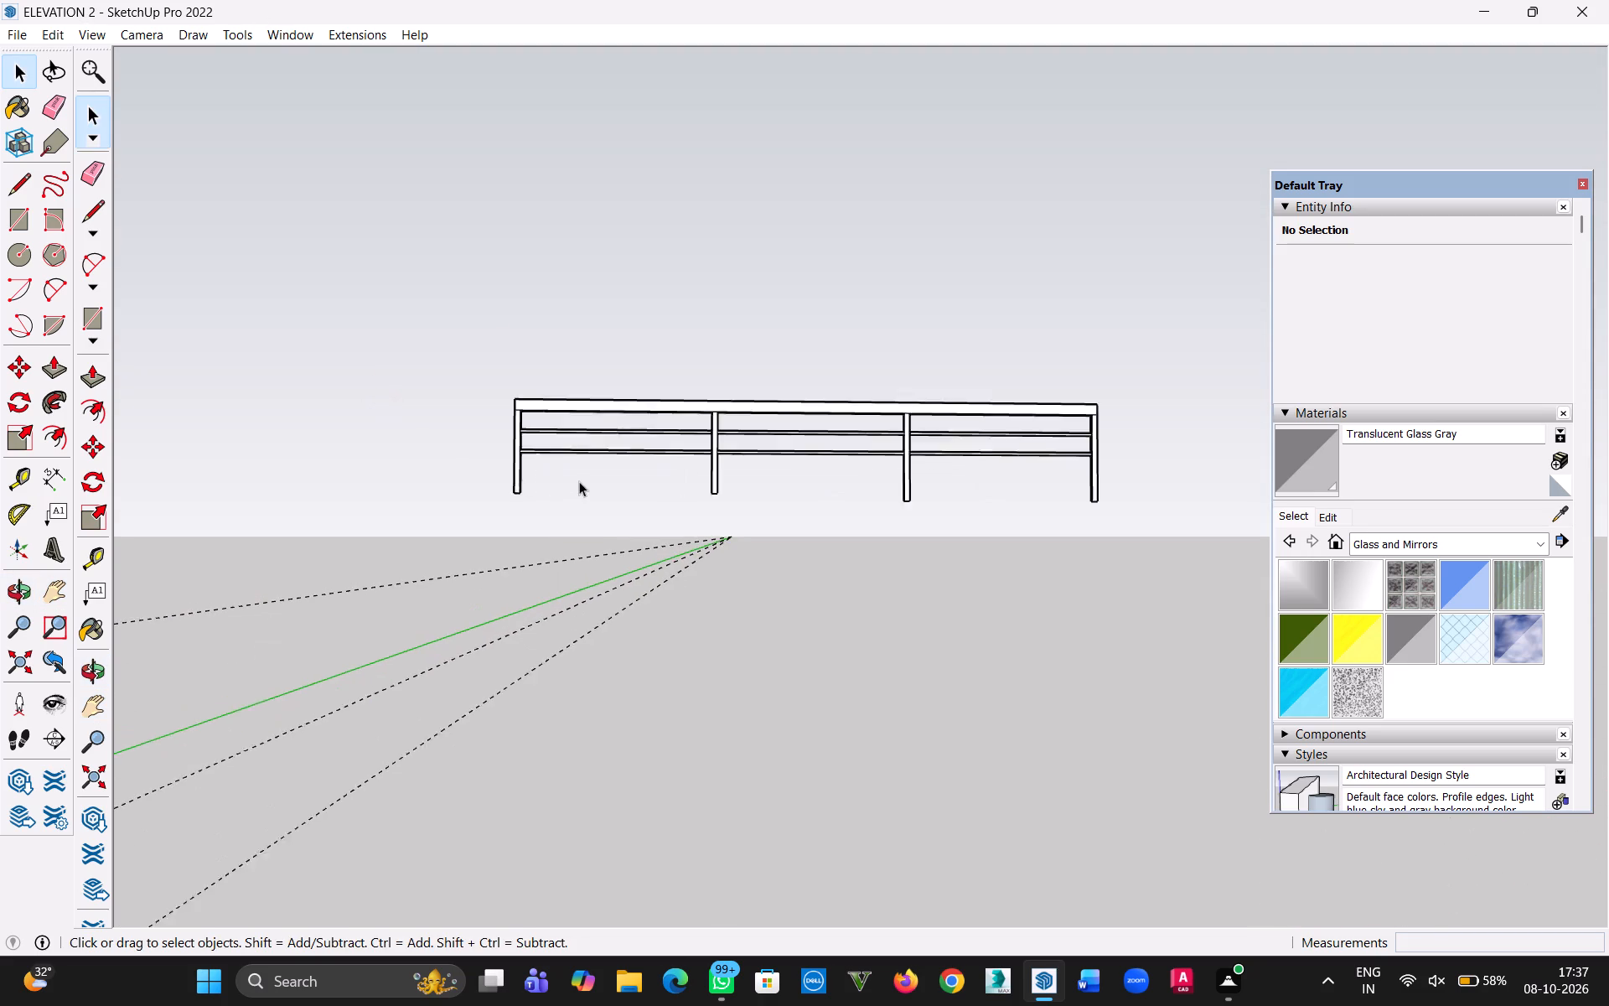
pyautogui.scroll(5, 579, 481)
pyautogui.moveTo(562, 526); pyautogui.dragTo(718, 363, button='middle')
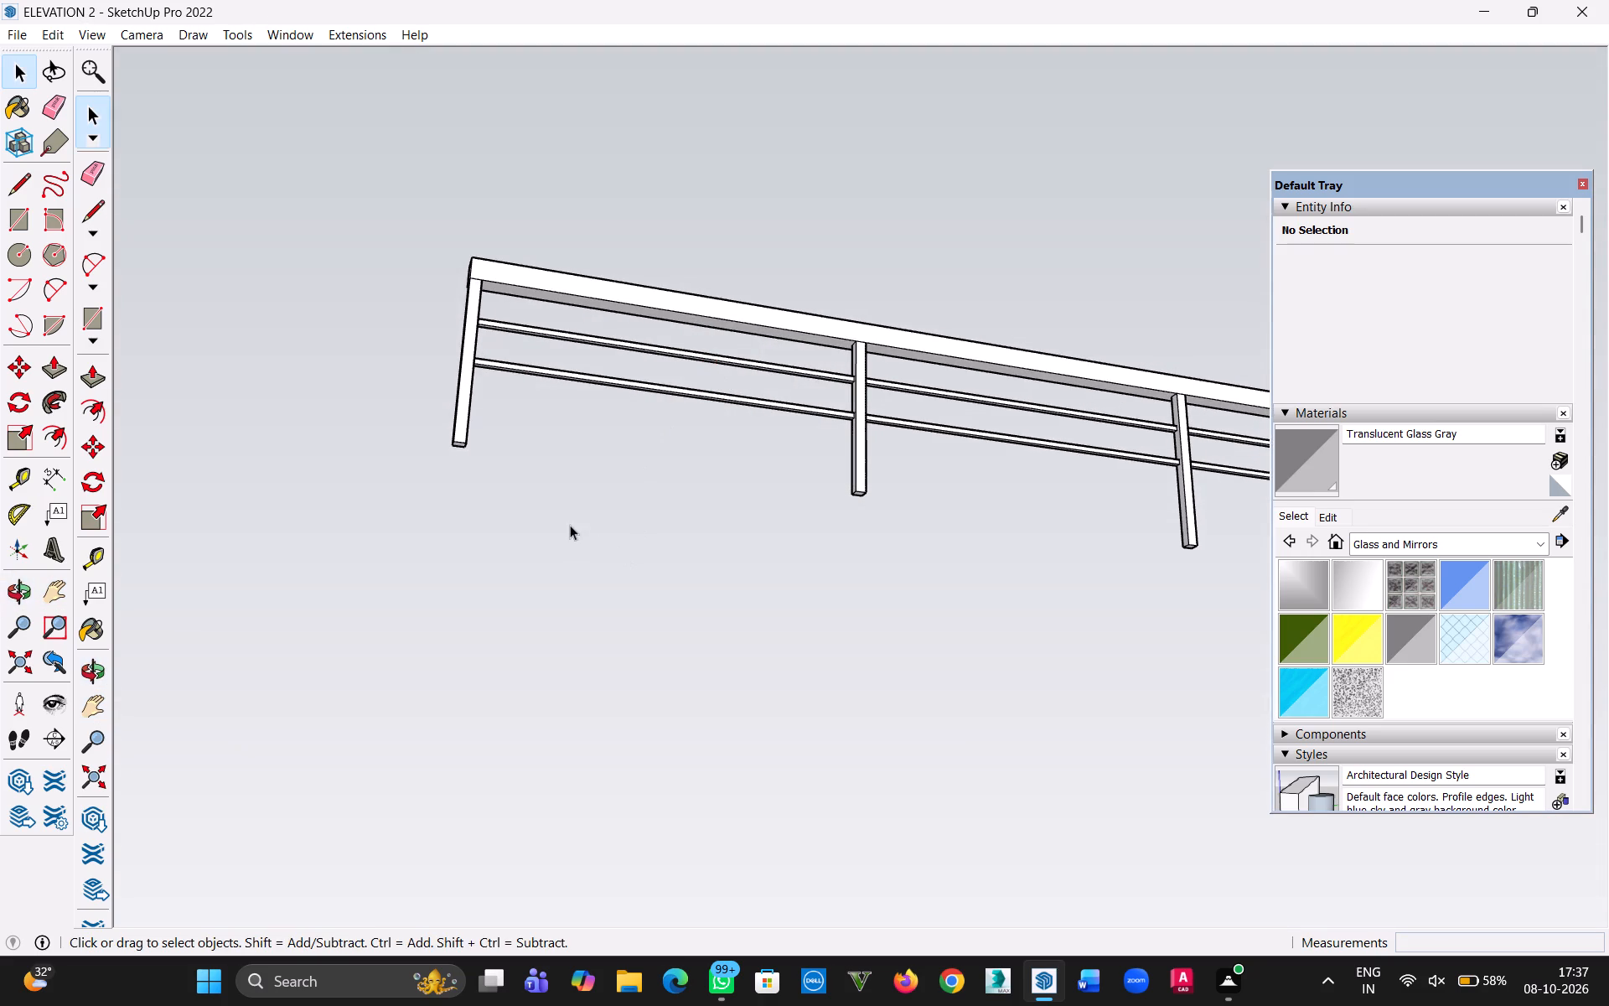
pyautogui.press('p')
pyautogui.scroll(13, 466, 439)
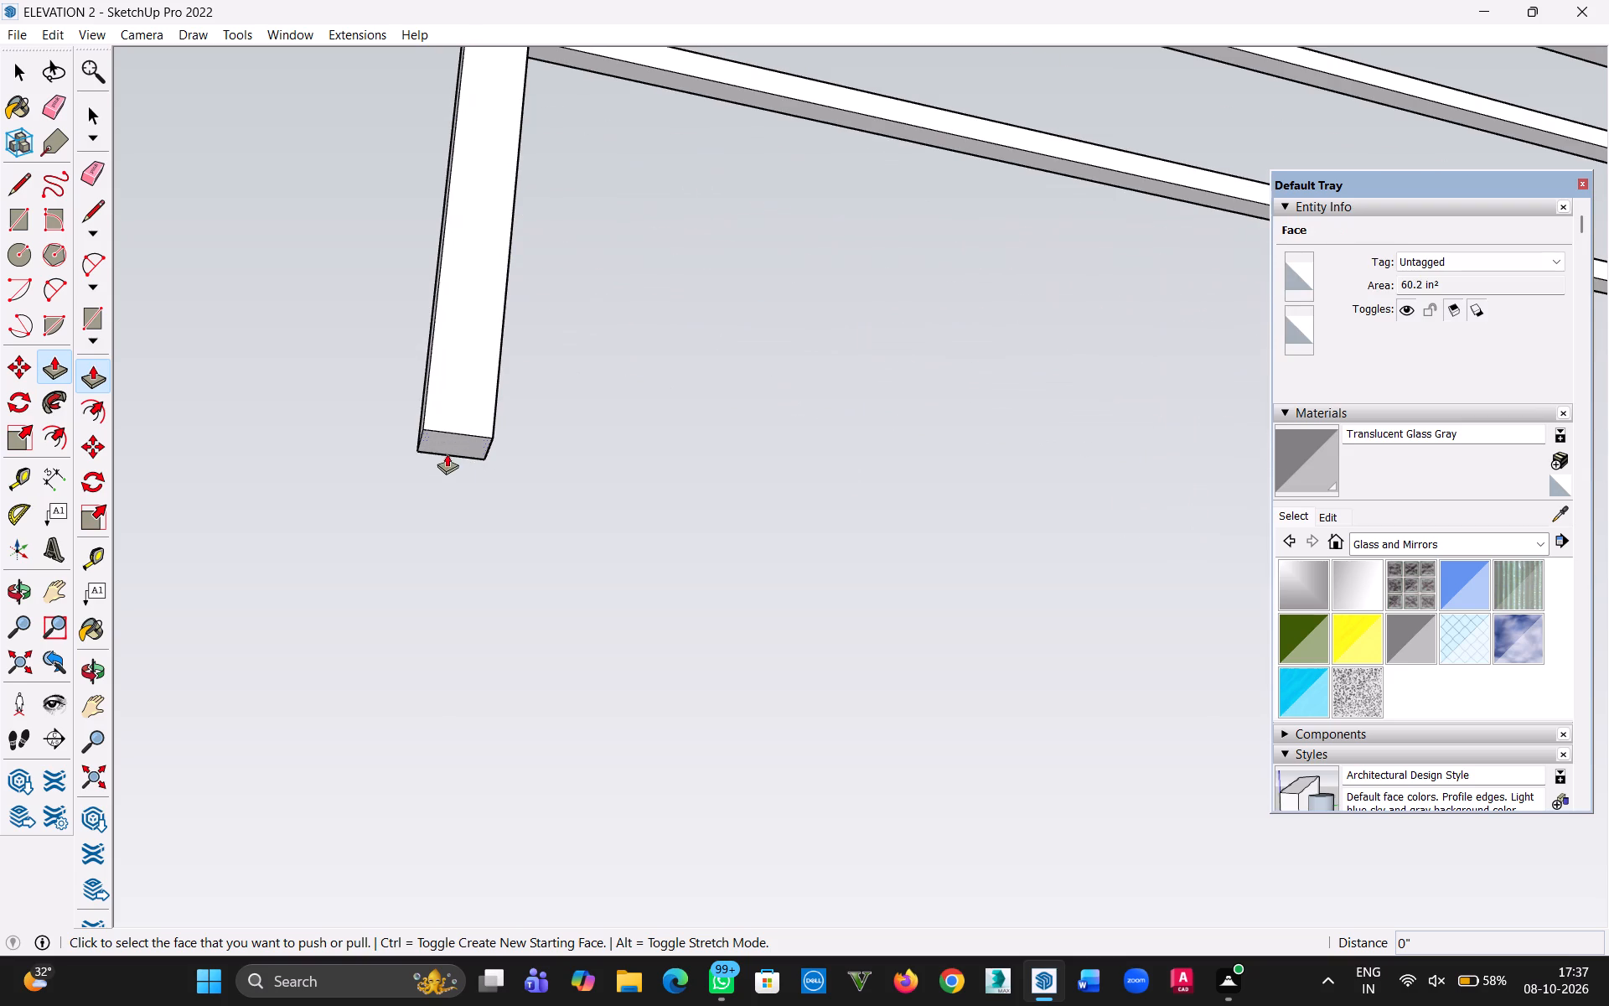
pyautogui.doubleClick(451, 442)
pyautogui.scroll(-6, 684, 549)
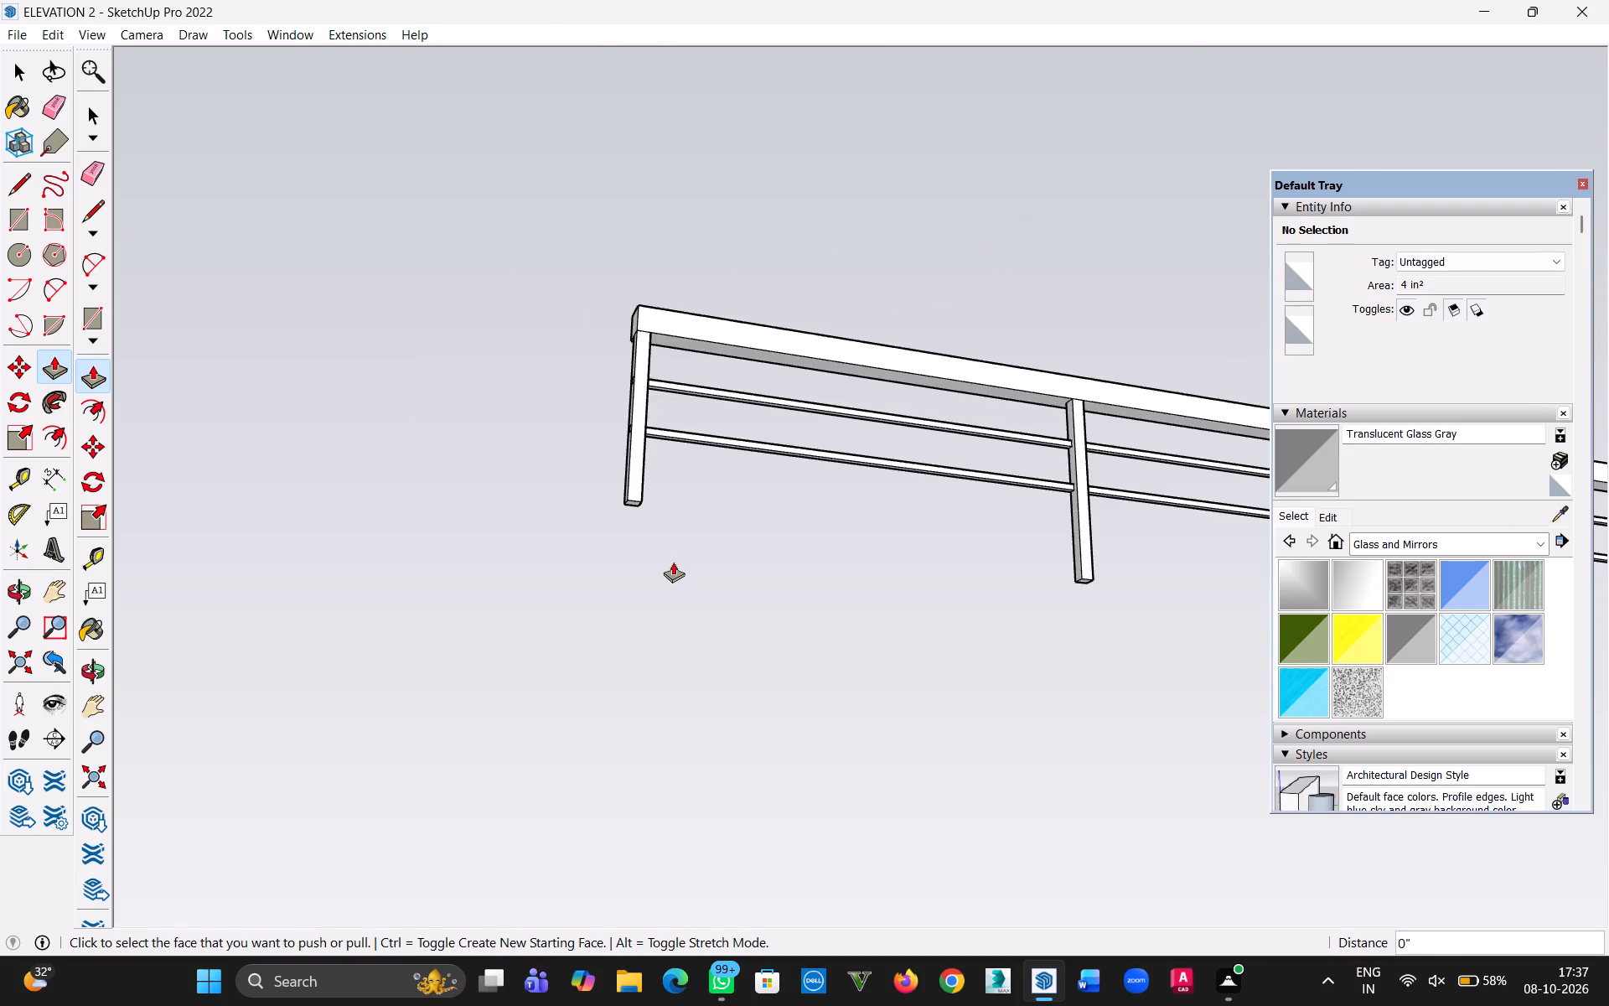
pyautogui.scroll(6, 662, 550)
pyautogui.scroll(-2, 640, 507)
pyautogui.doubleClick(561, 379)
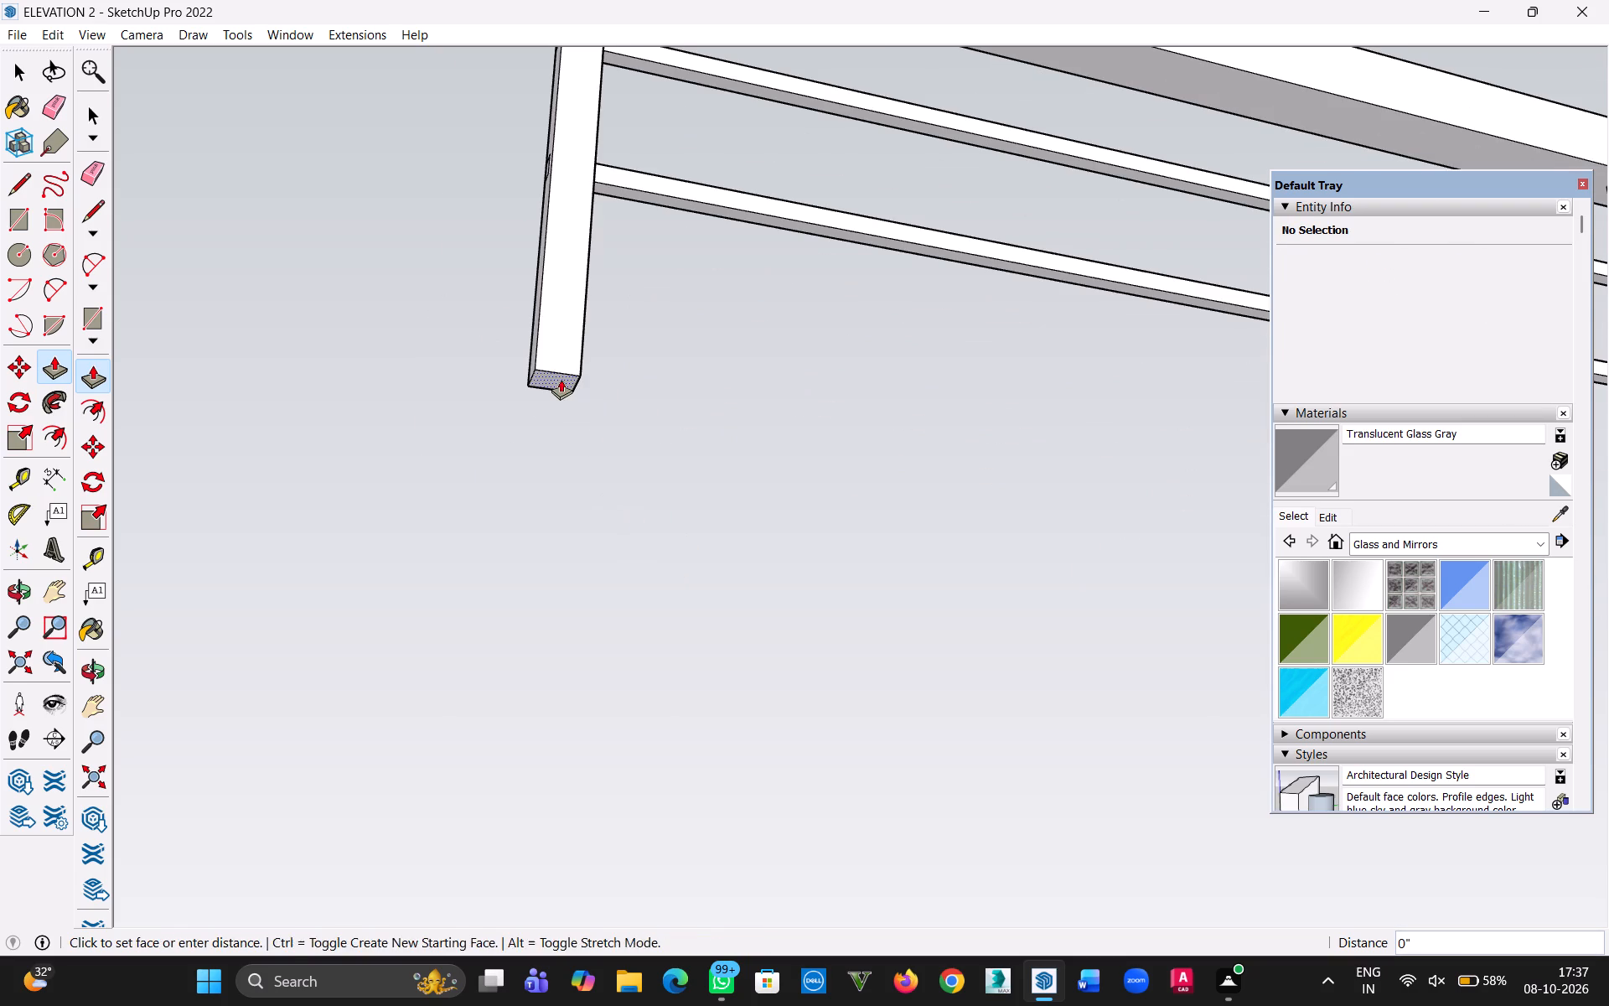
# Push the bottom face of the adjacent intermediate post up 8 5/8", level with the shortened end post.
pyautogui.scroll(-4, 830, 463)
pyautogui.press('h')
pyautogui.moveTo(908, 506); pyautogui.dragTo(861, 511)
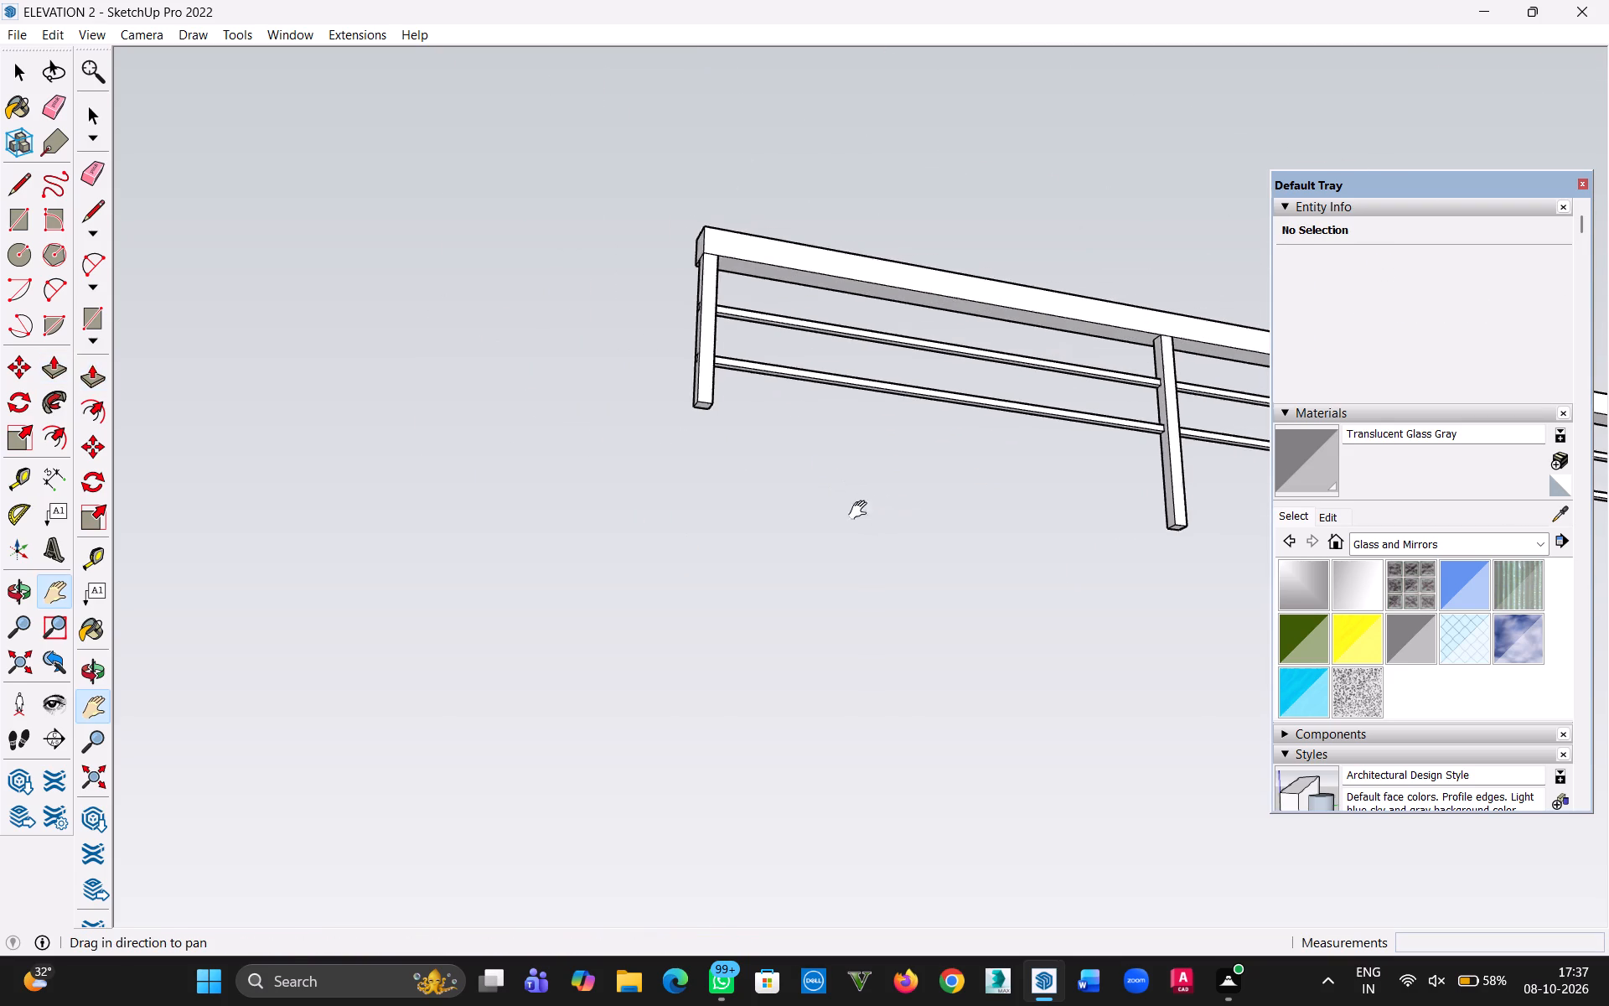
pyautogui.moveTo(861, 511); pyautogui.dragTo(512, 556)
pyautogui.moveTo(966, 589); pyautogui.dragTo(887, 605, button='middle')
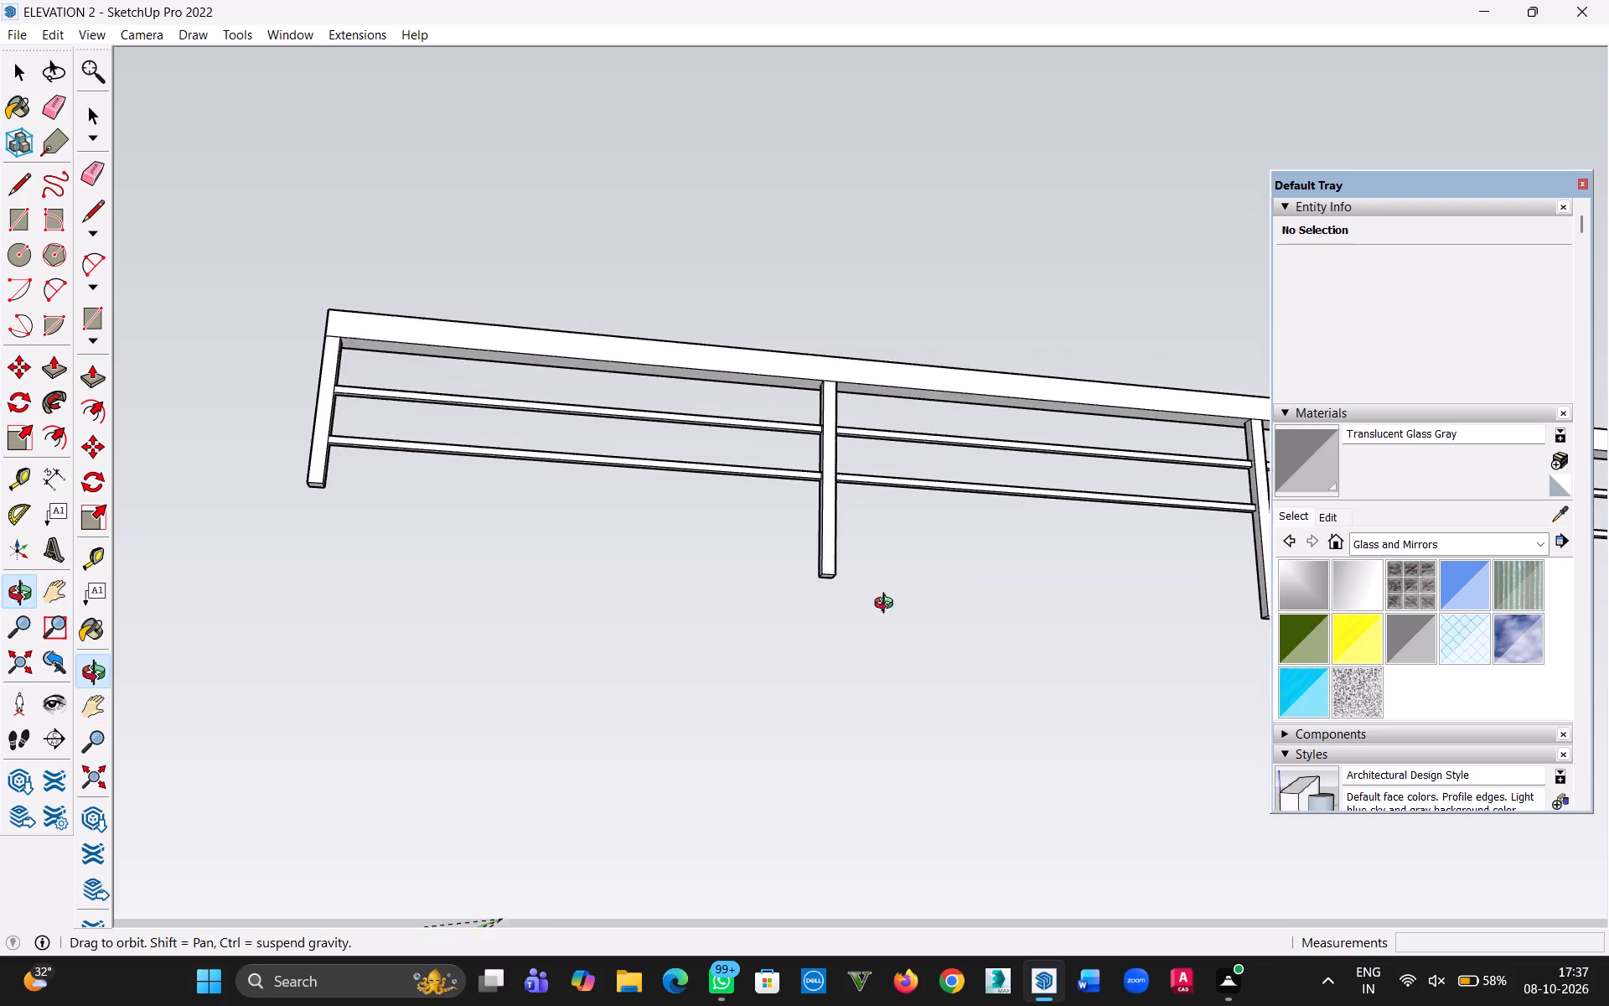
pyautogui.moveTo(887, 605); pyautogui.dragTo(857, 611, button='middle')
pyautogui.moveTo(838, 624); pyautogui.dragTo(856, 597, button='middle')
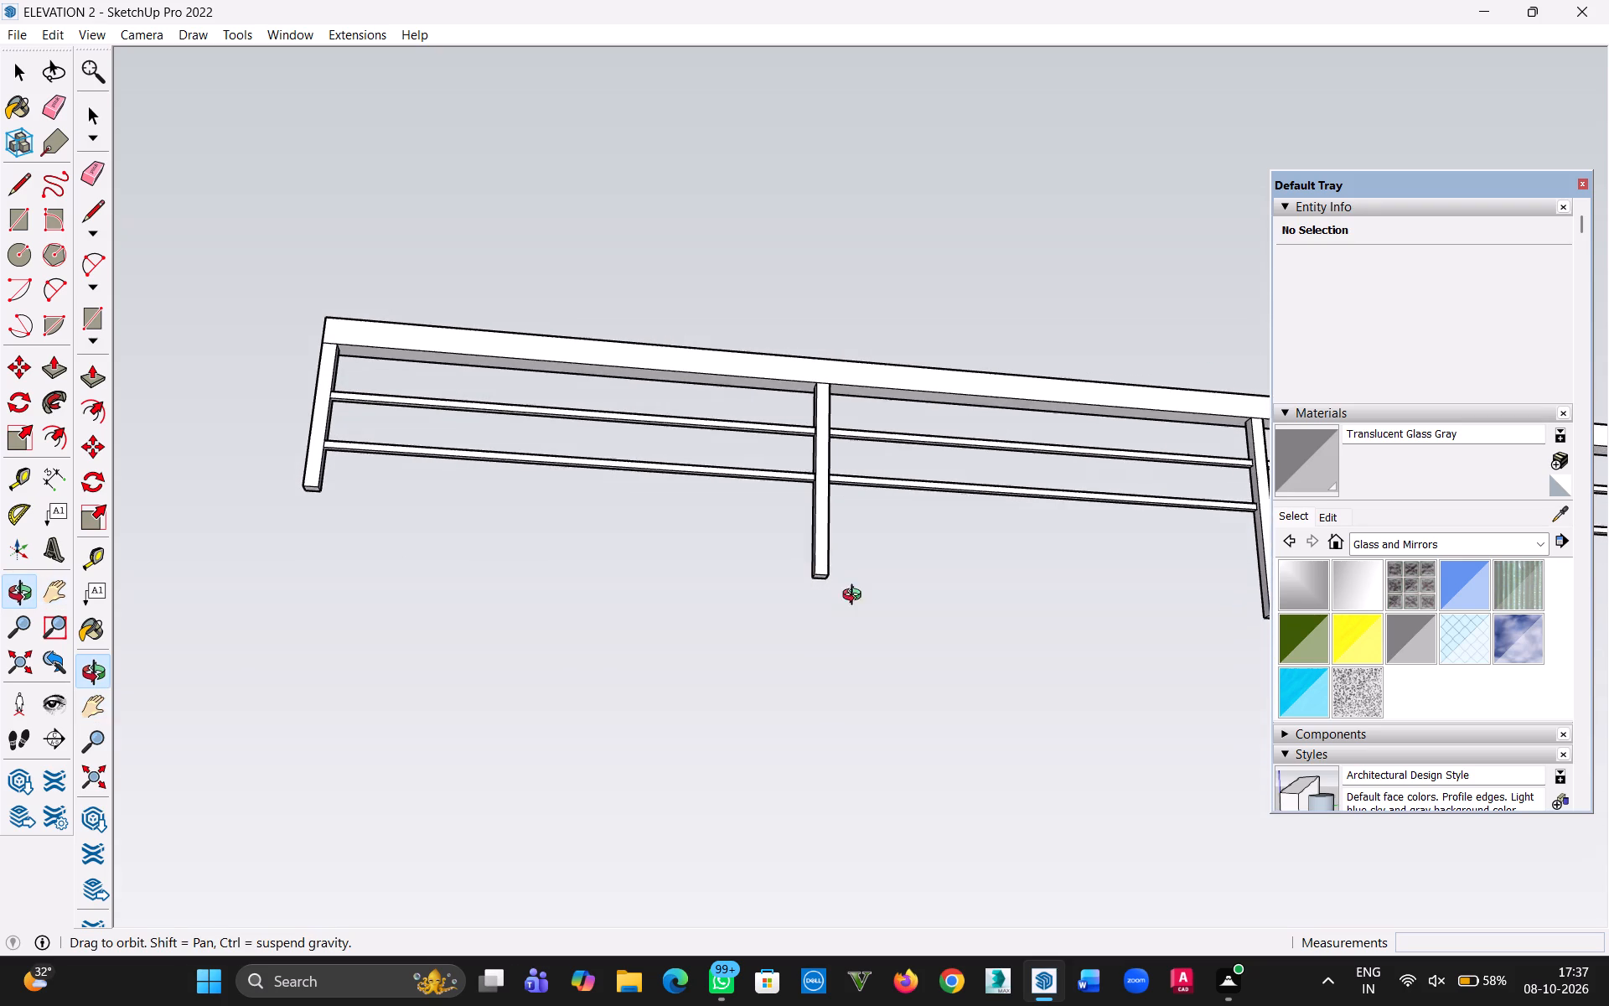
pyautogui.moveTo(856, 597); pyautogui.dragTo(863, 517, button='middle')
pyautogui.scroll(5, 834, 604)
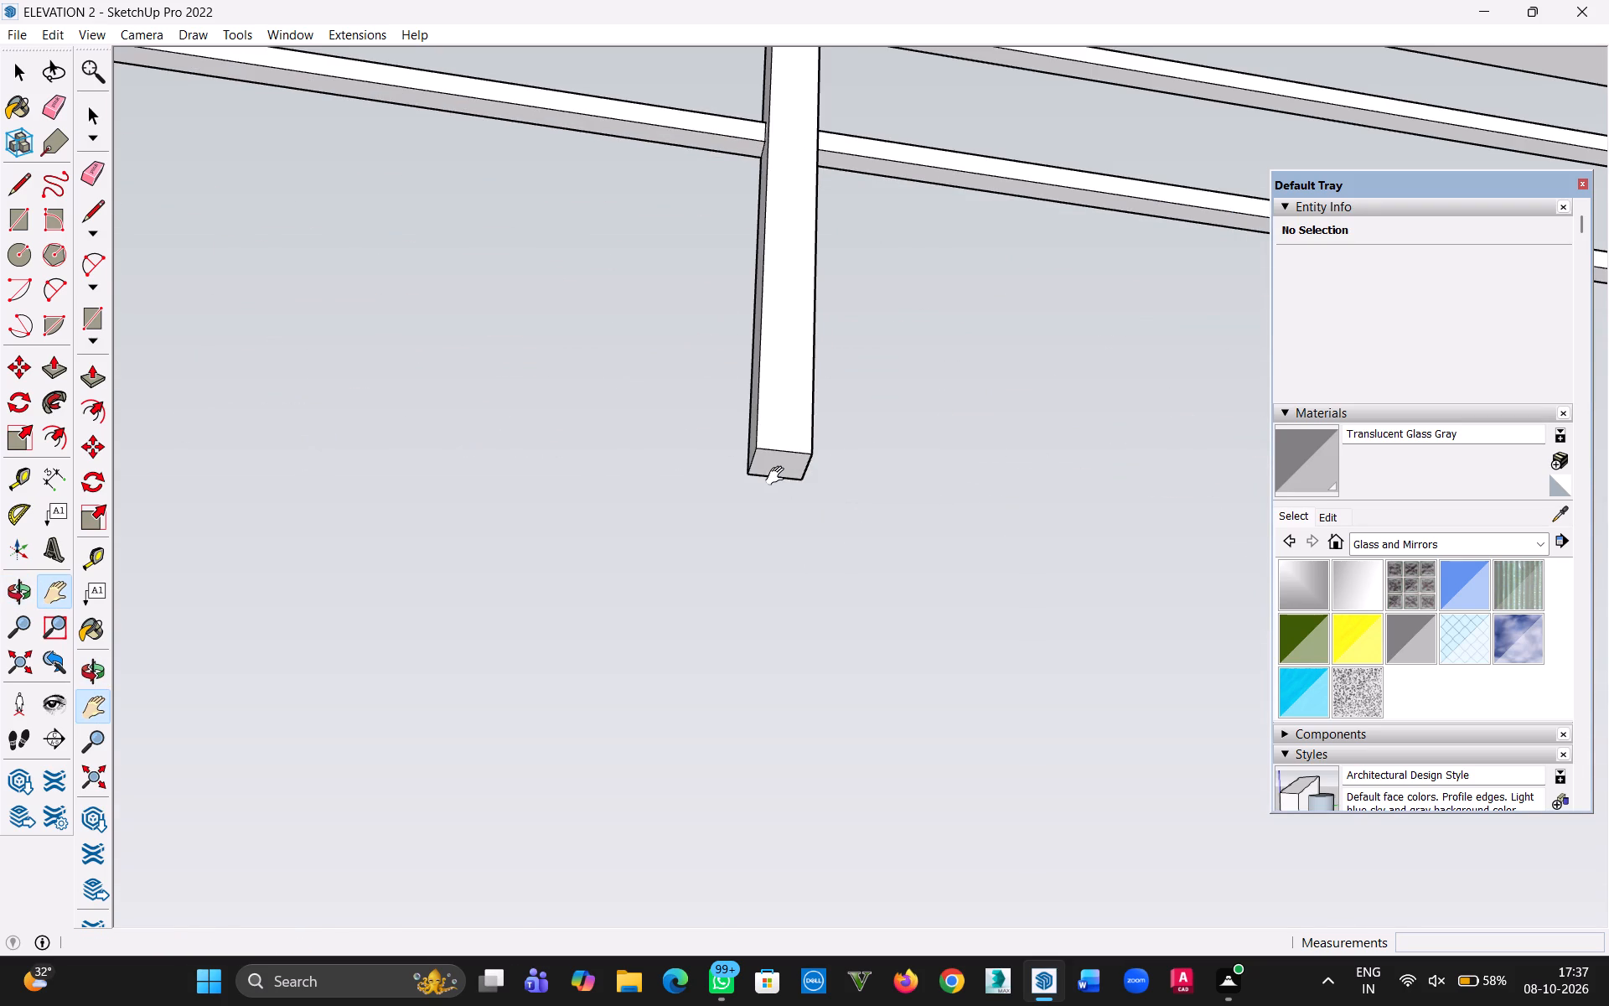
pyautogui.press('p')
pyautogui.click(781, 463)
pyautogui.press('h')
pyautogui.moveTo(551, 421); pyautogui.dragTo(575, 442)
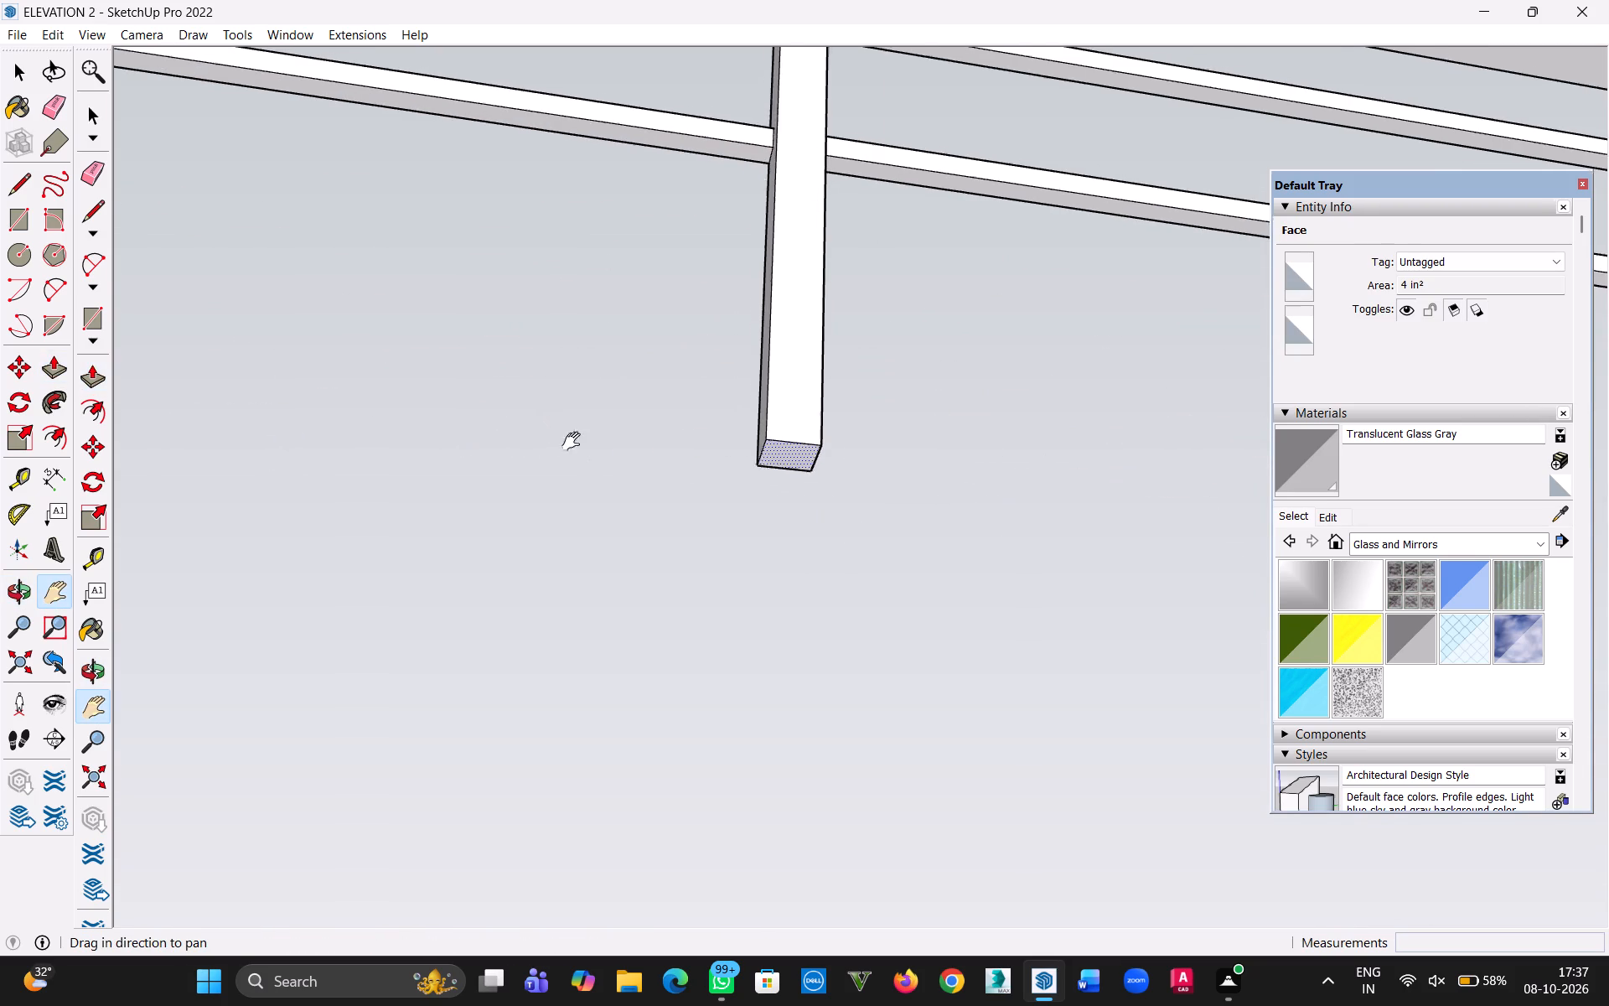
pyautogui.moveTo(575, 442); pyautogui.dragTo(1221, 765)
pyautogui.moveTo(282, 531); pyautogui.dragTo(1019, 632)
pyautogui.moveTo(296, 478); pyautogui.dragTo(481, 506)
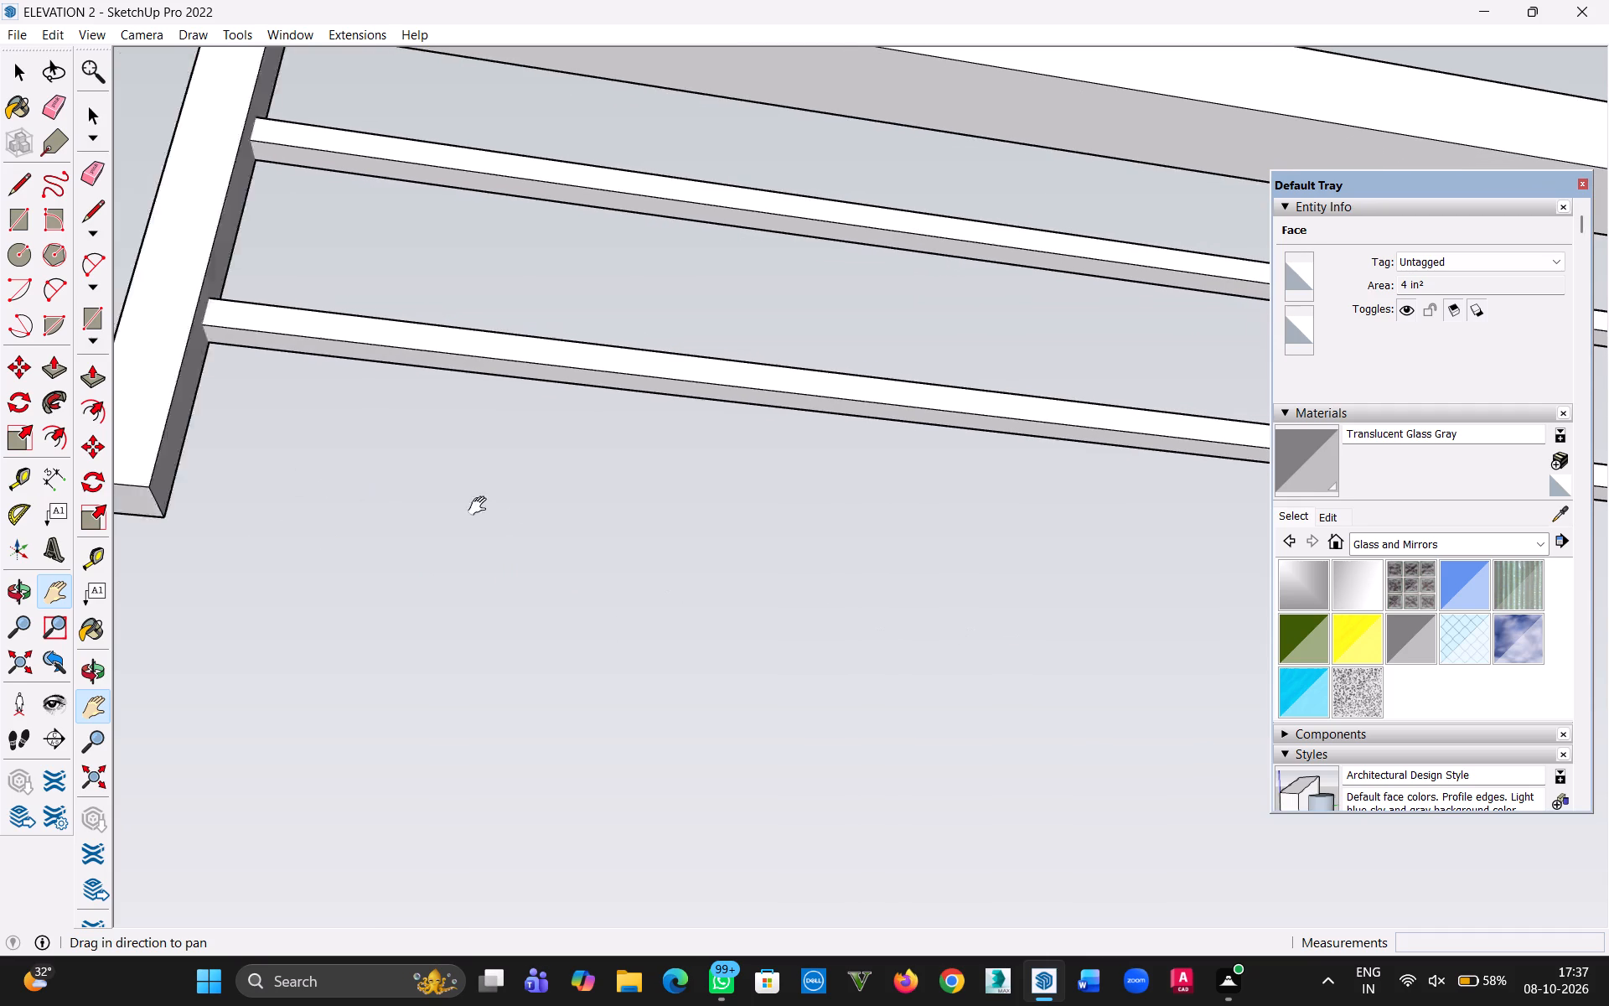
pyautogui.moveTo(481, 506); pyautogui.dragTo(618, 518)
pyautogui.press('Escape')
pyautogui.click(365, 523)
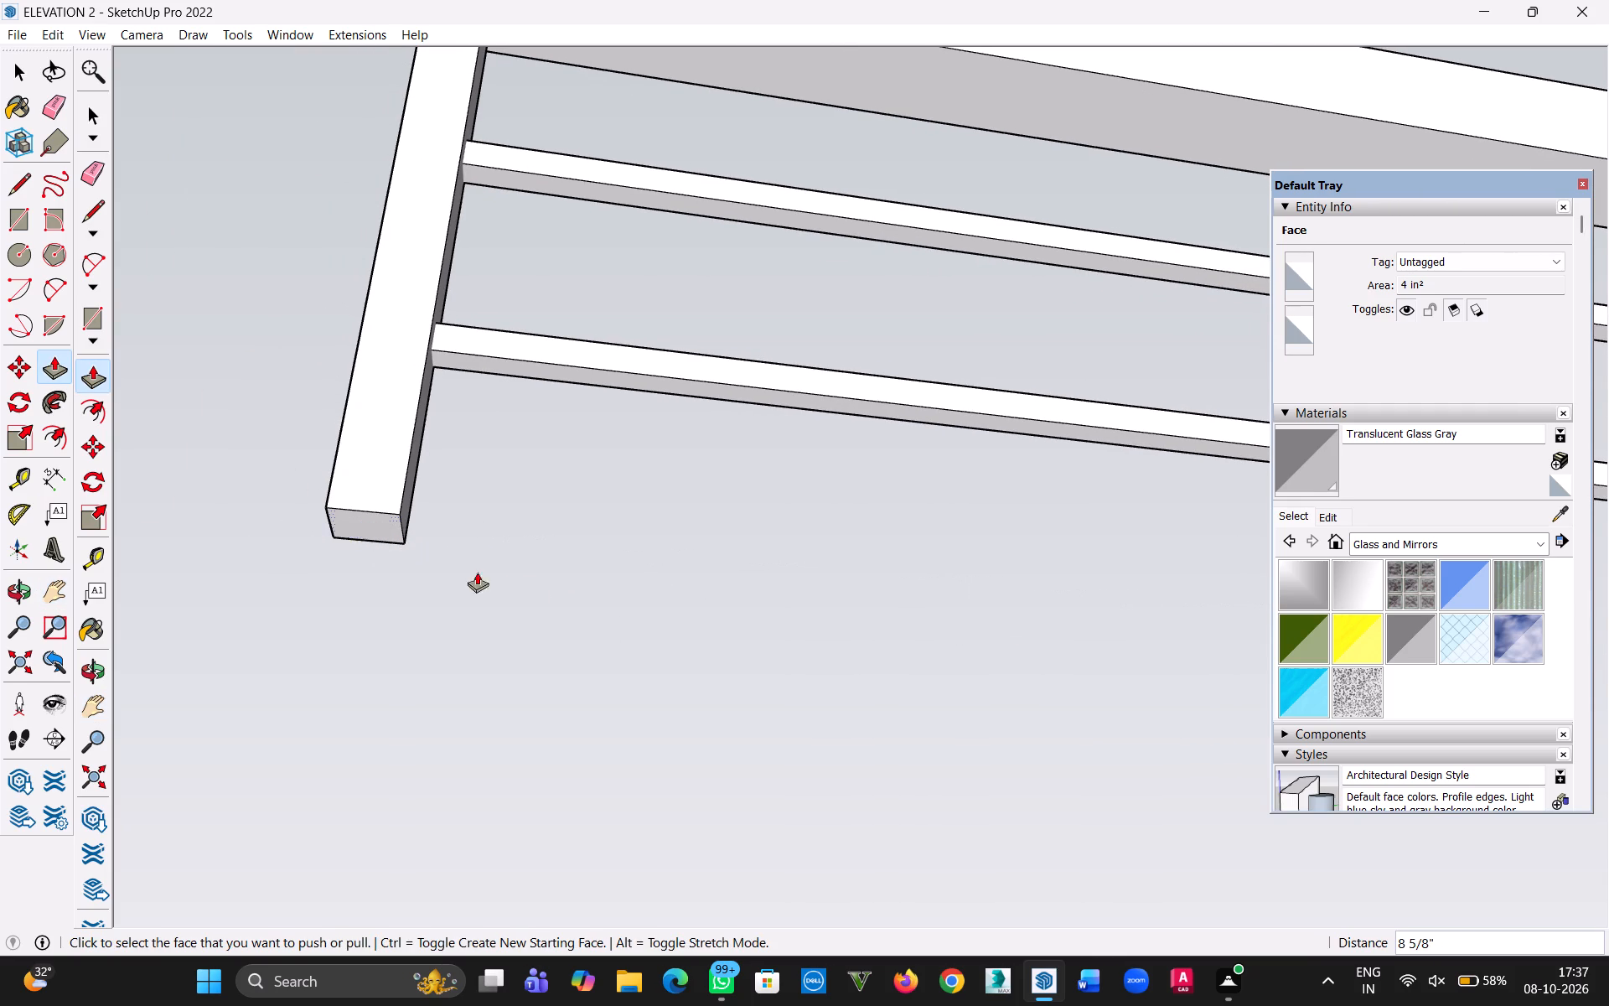
# Shorten the other intermediate post by repeating the same 8 5/8" push on its bottom face.
pyautogui.scroll(-5, 554, 585)
pyautogui.press('h')
pyautogui.moveTo(707, 586); pyautogui.dragTo(0, 599)
pyautogui.moveTo(693, 752); pyautogui.dragTo(692, 635, button='middle')
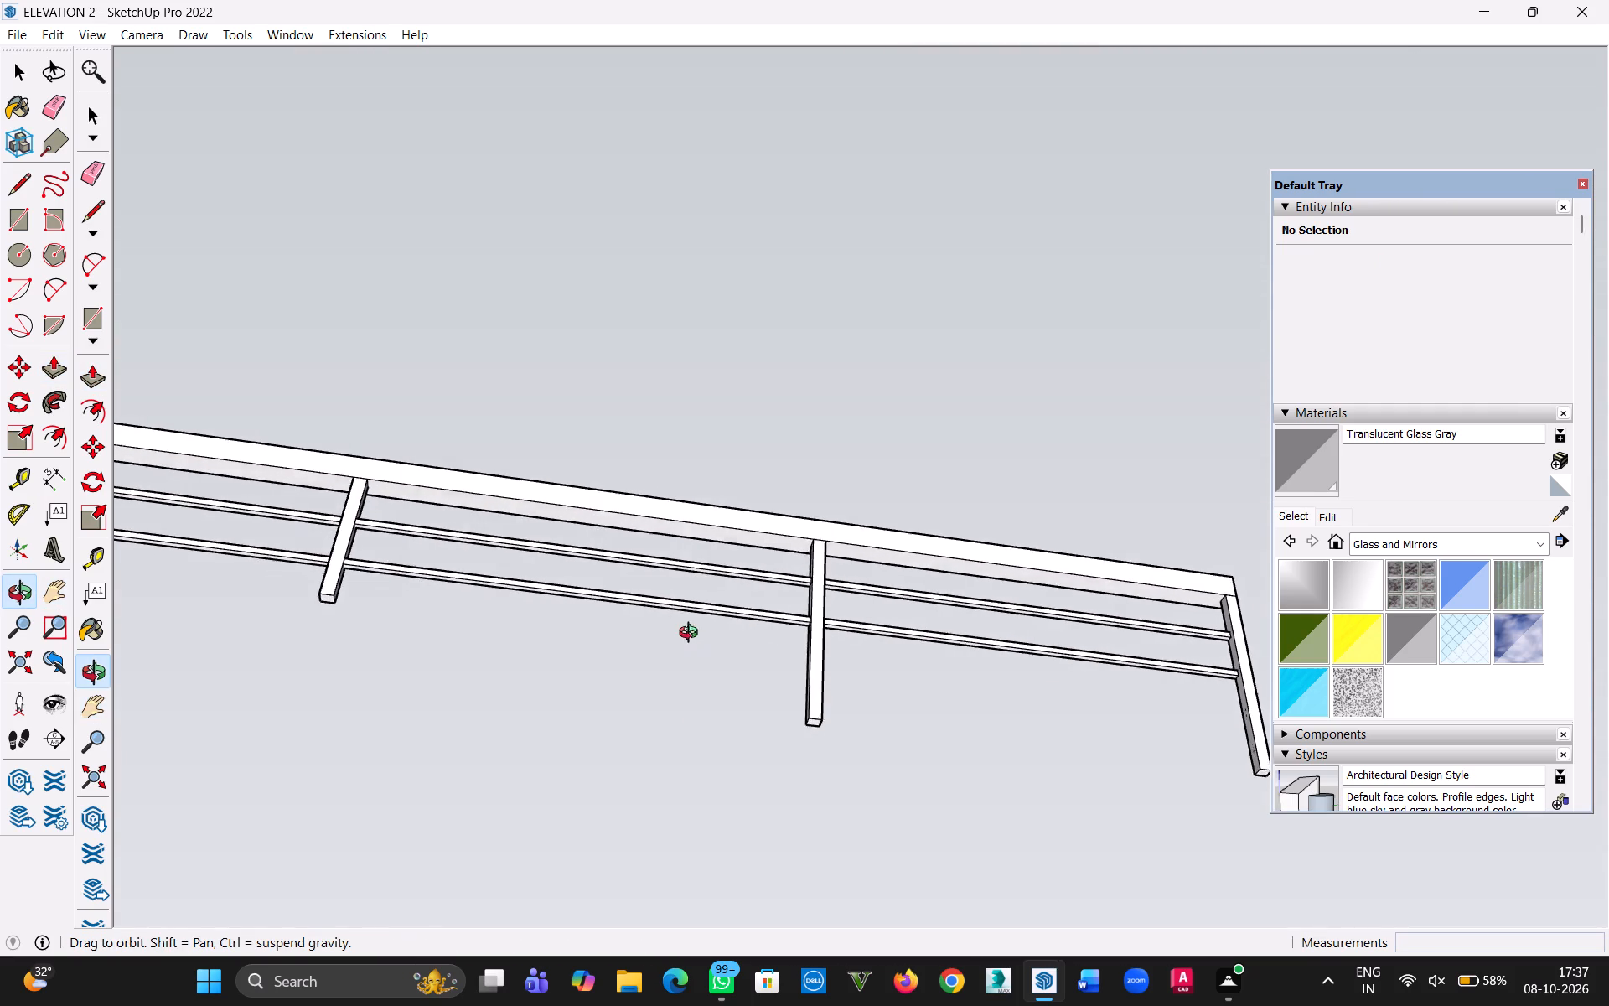
pyautogui.moveTo(692, 635); pyautogui.dragTo(691, 624, button='middle')
pyautogui.press('Escape')
pyautogui.scroll(5, 811, 727)
pyautogui.doubleClick(814, 691)
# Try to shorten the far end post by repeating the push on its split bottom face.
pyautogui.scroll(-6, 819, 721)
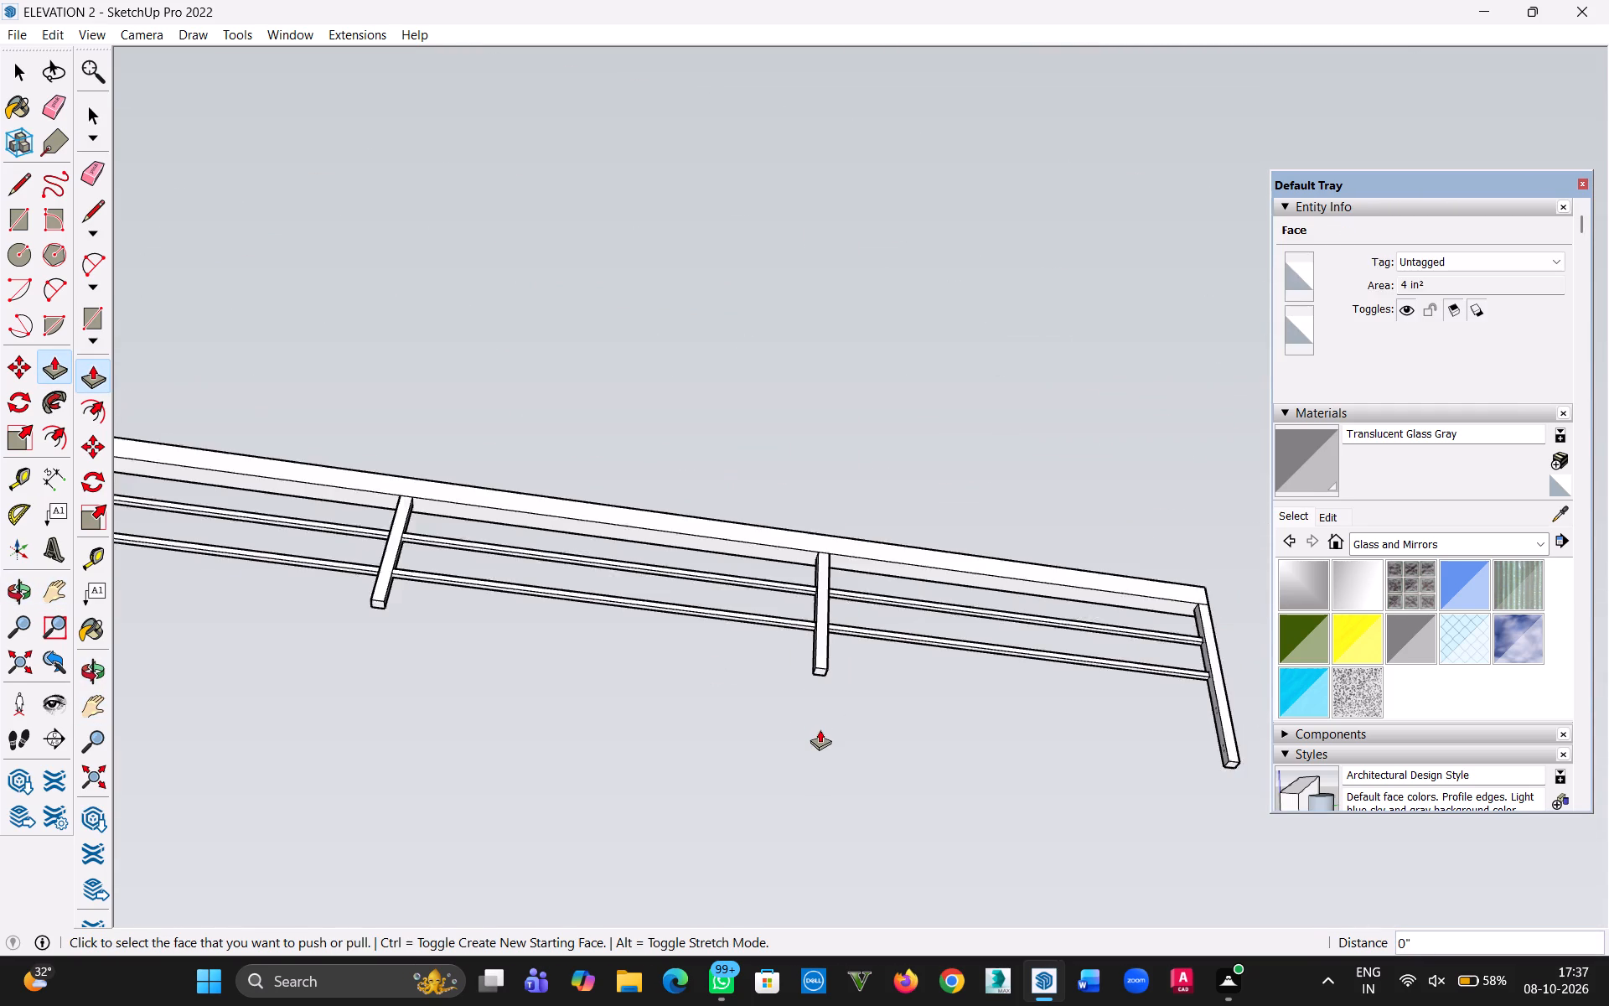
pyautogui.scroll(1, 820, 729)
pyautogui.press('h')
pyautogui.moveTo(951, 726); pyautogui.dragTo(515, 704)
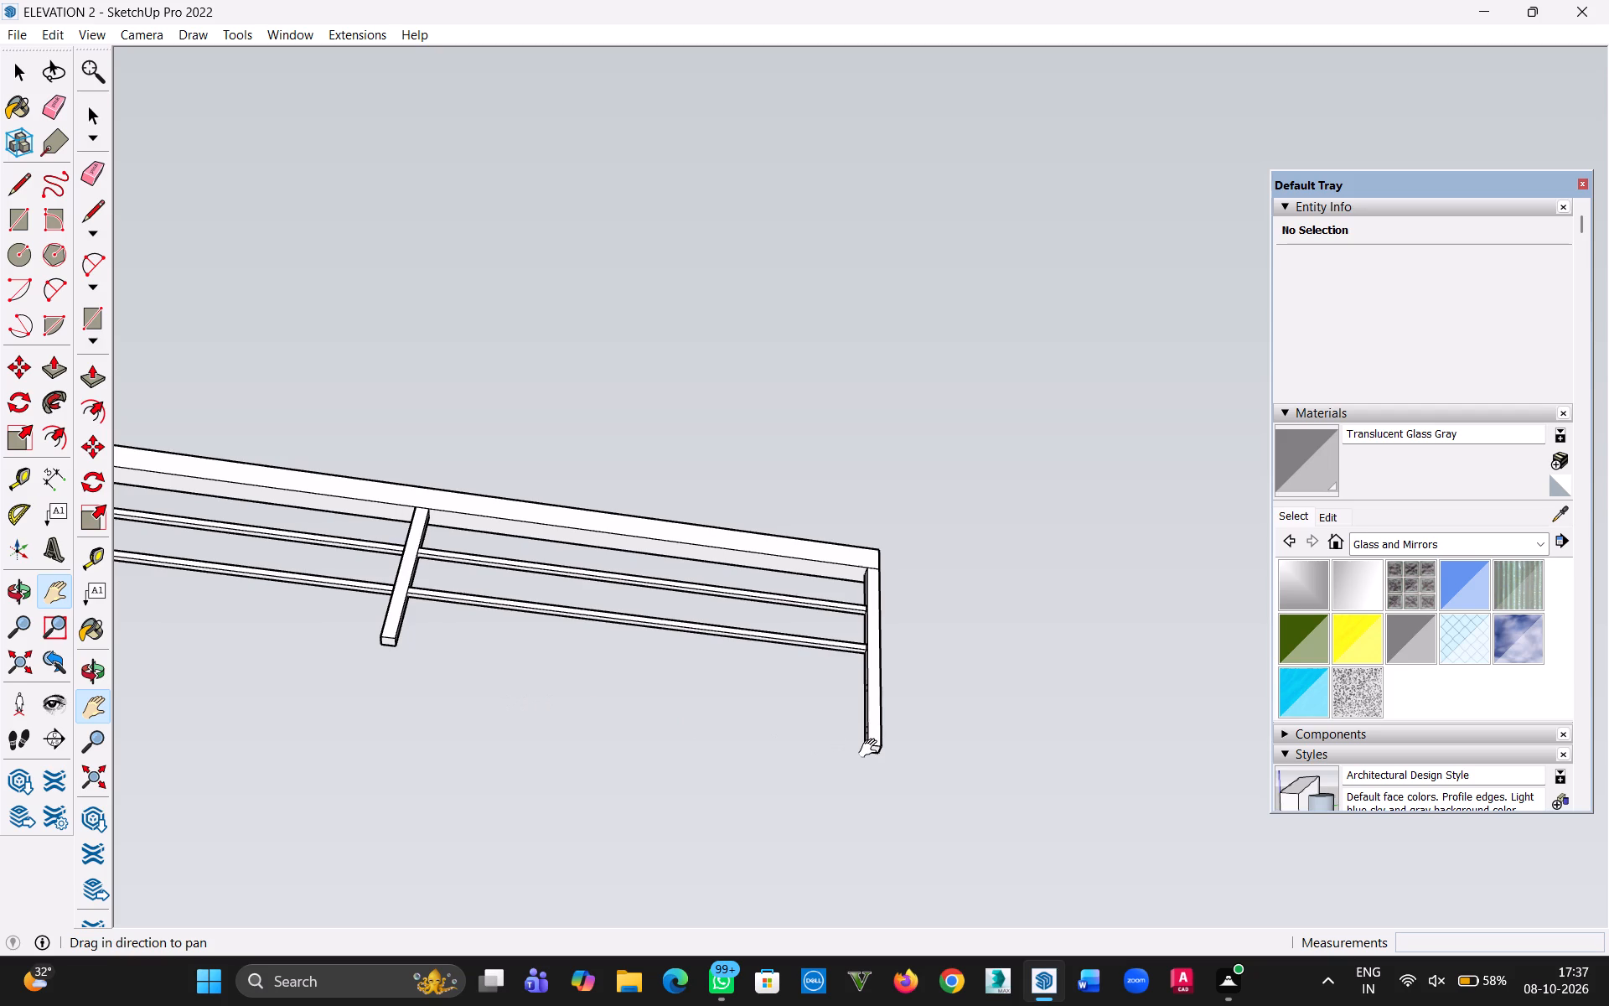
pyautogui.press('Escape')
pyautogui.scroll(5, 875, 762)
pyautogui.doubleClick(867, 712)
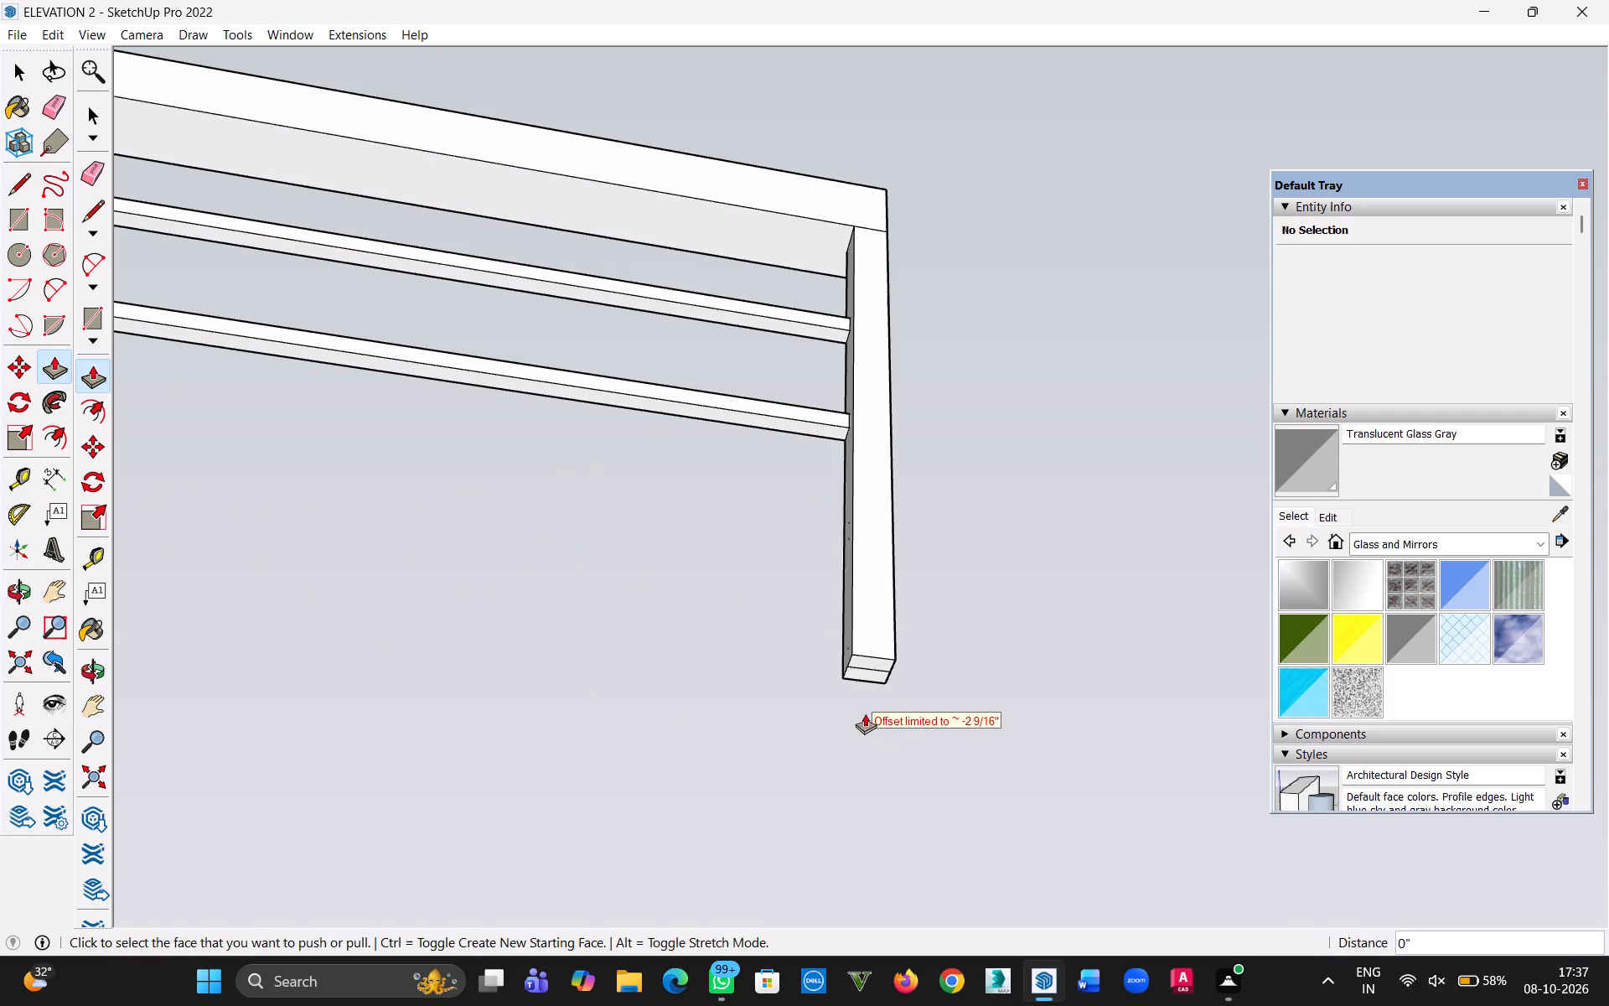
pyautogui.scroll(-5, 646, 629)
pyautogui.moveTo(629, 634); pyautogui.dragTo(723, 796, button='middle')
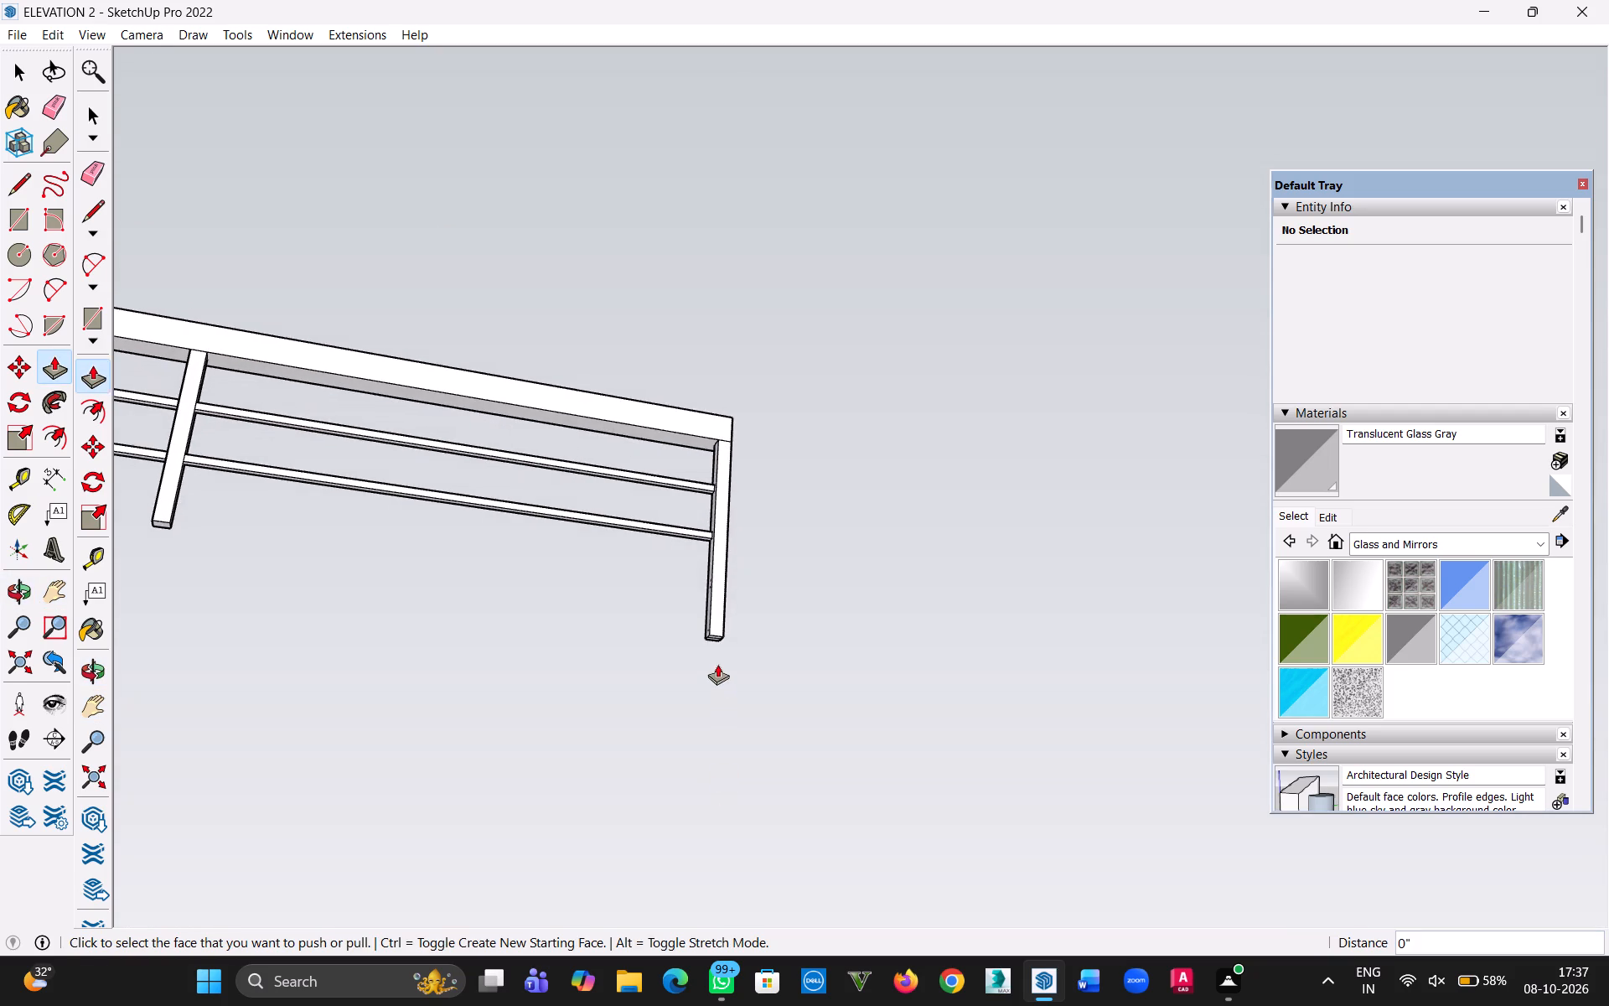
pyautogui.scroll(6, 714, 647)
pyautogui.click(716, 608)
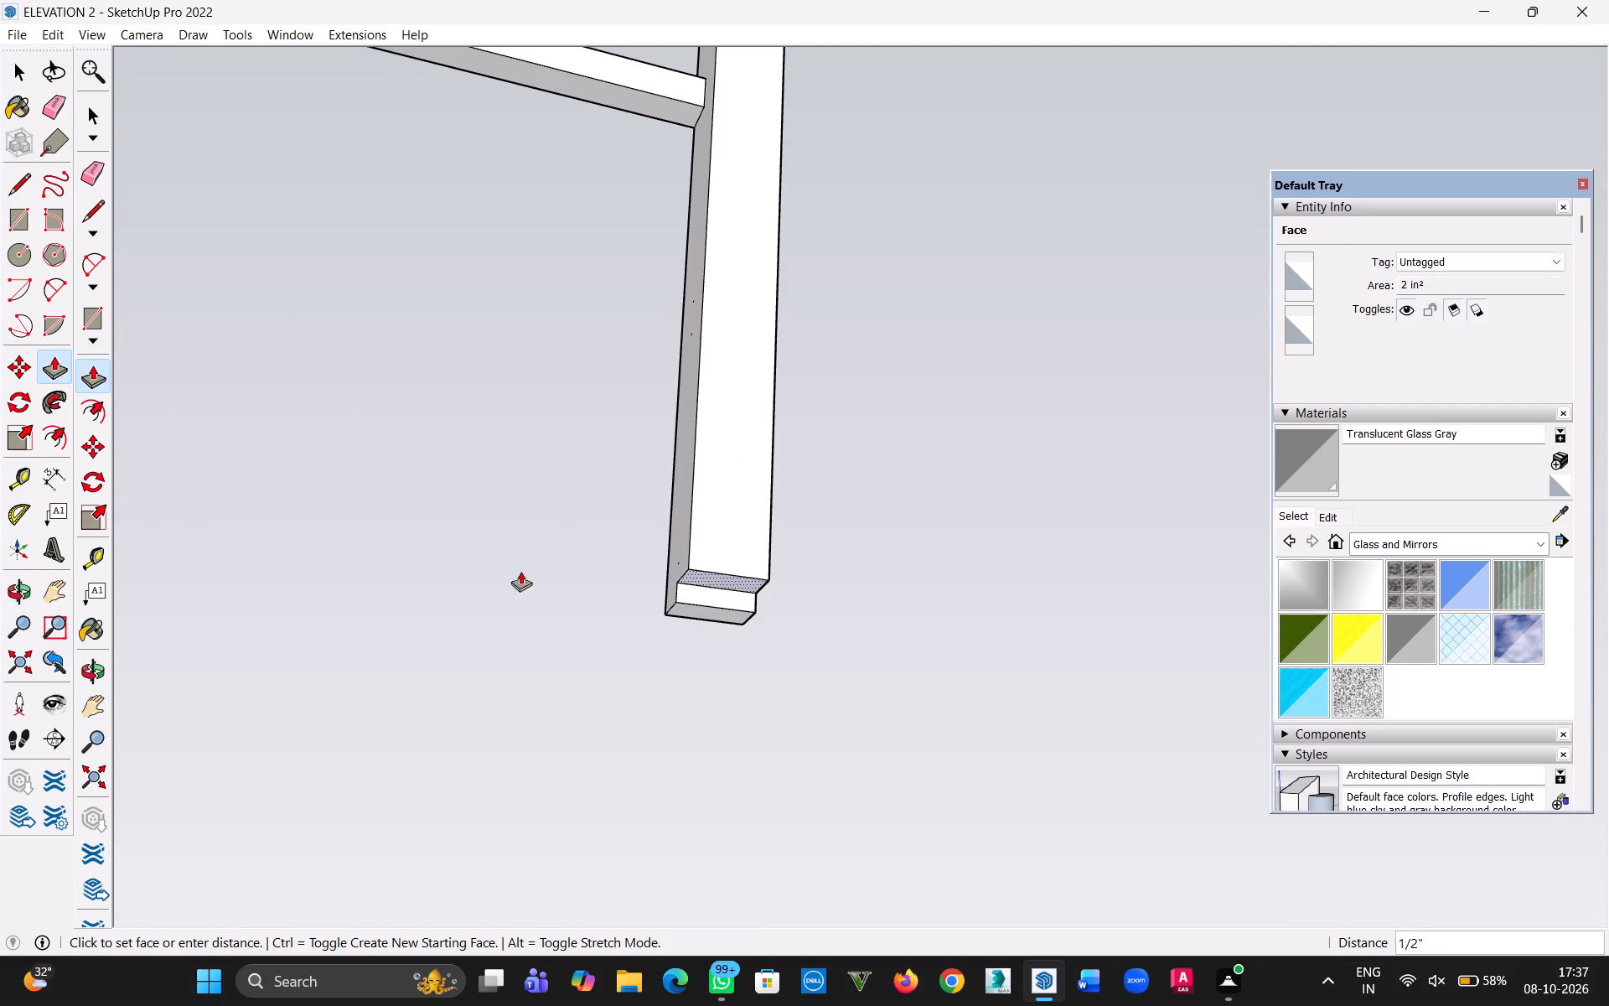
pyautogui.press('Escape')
# Delete the edge dividing the far end post's bottom face.
pyautogui.scroll(5, 714, 604)
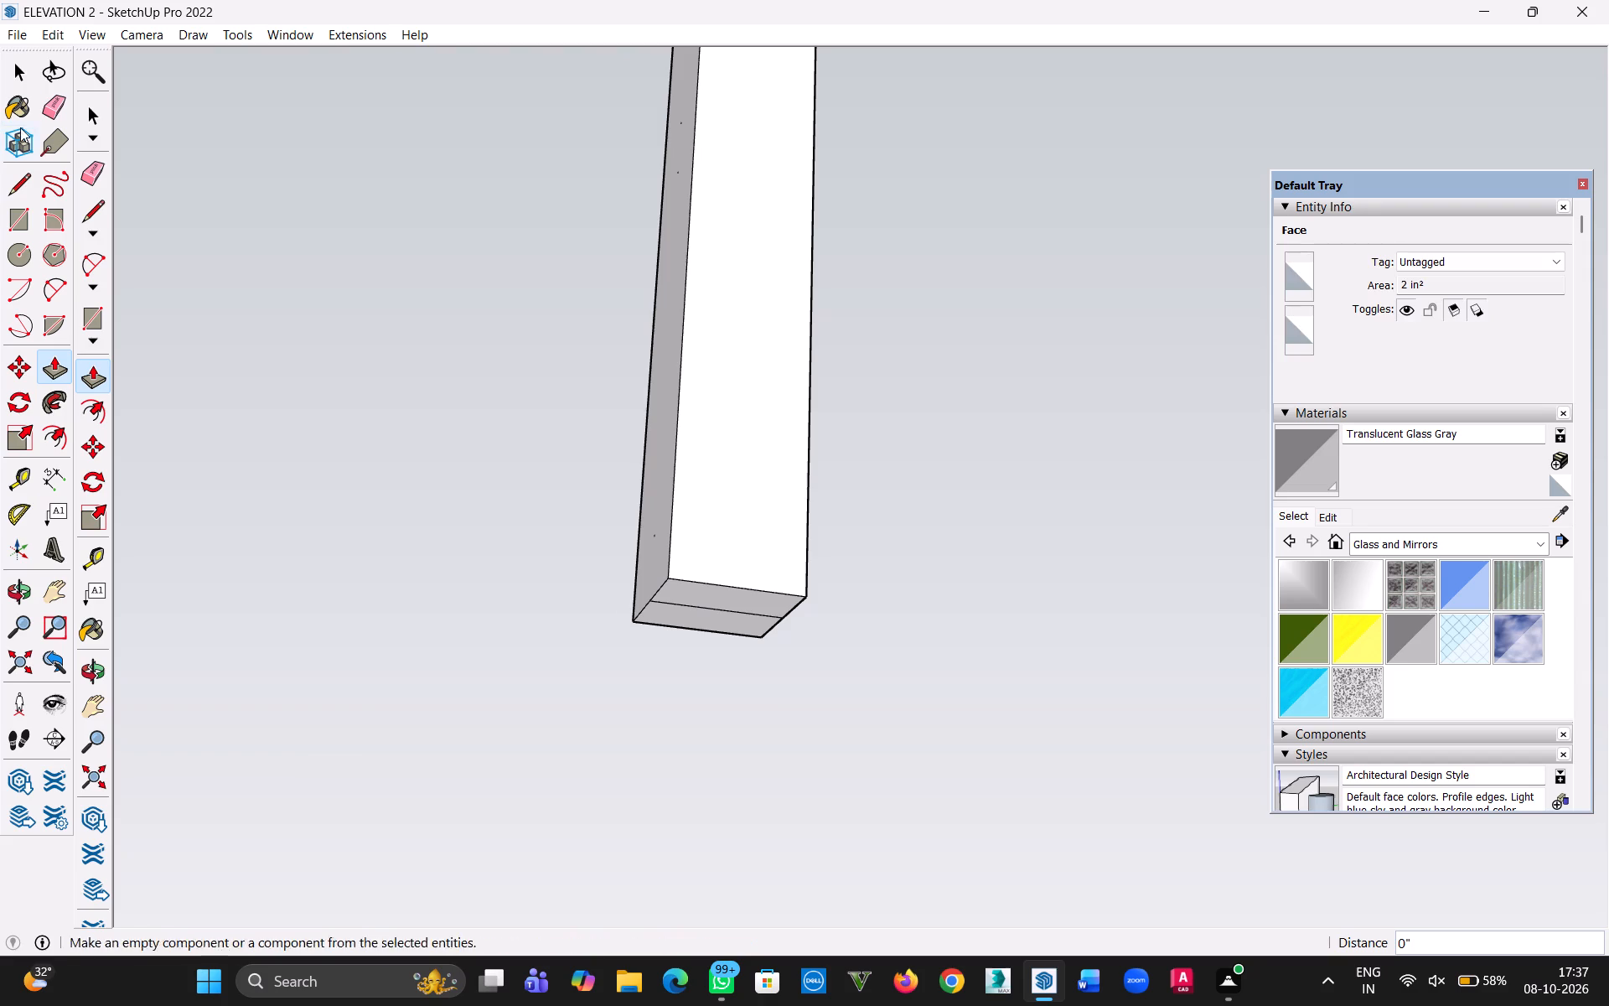
pyautogui.click(18, 75)
pyautogui.click(725, 609)
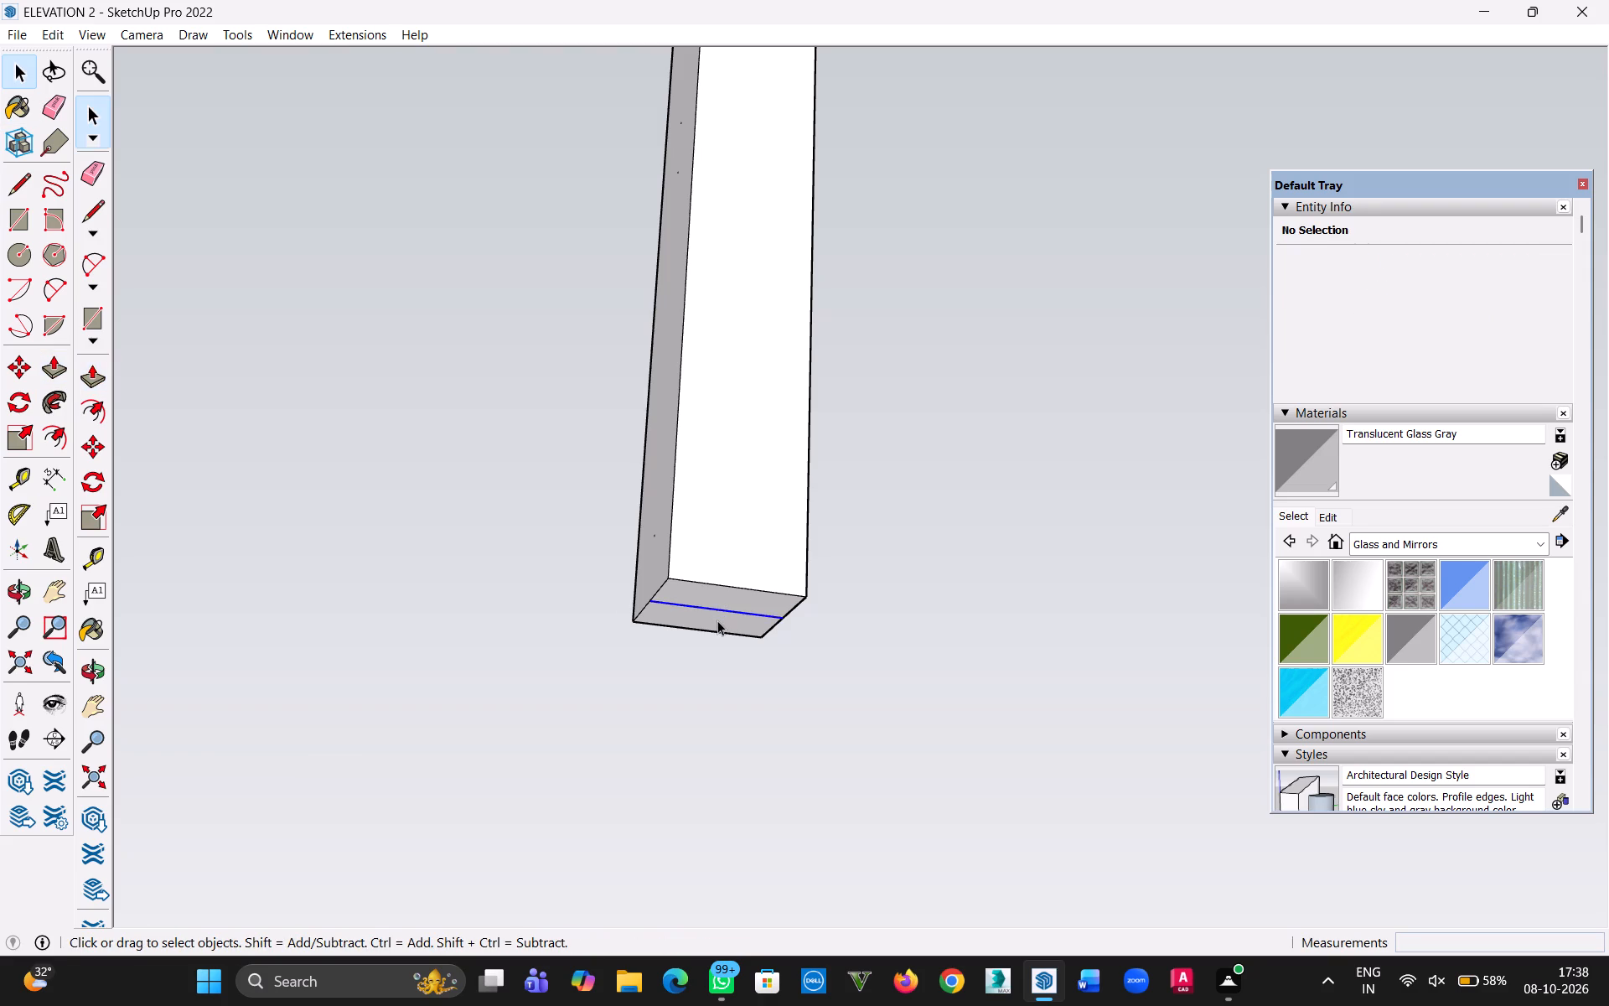
pyautogui.press('Delete')
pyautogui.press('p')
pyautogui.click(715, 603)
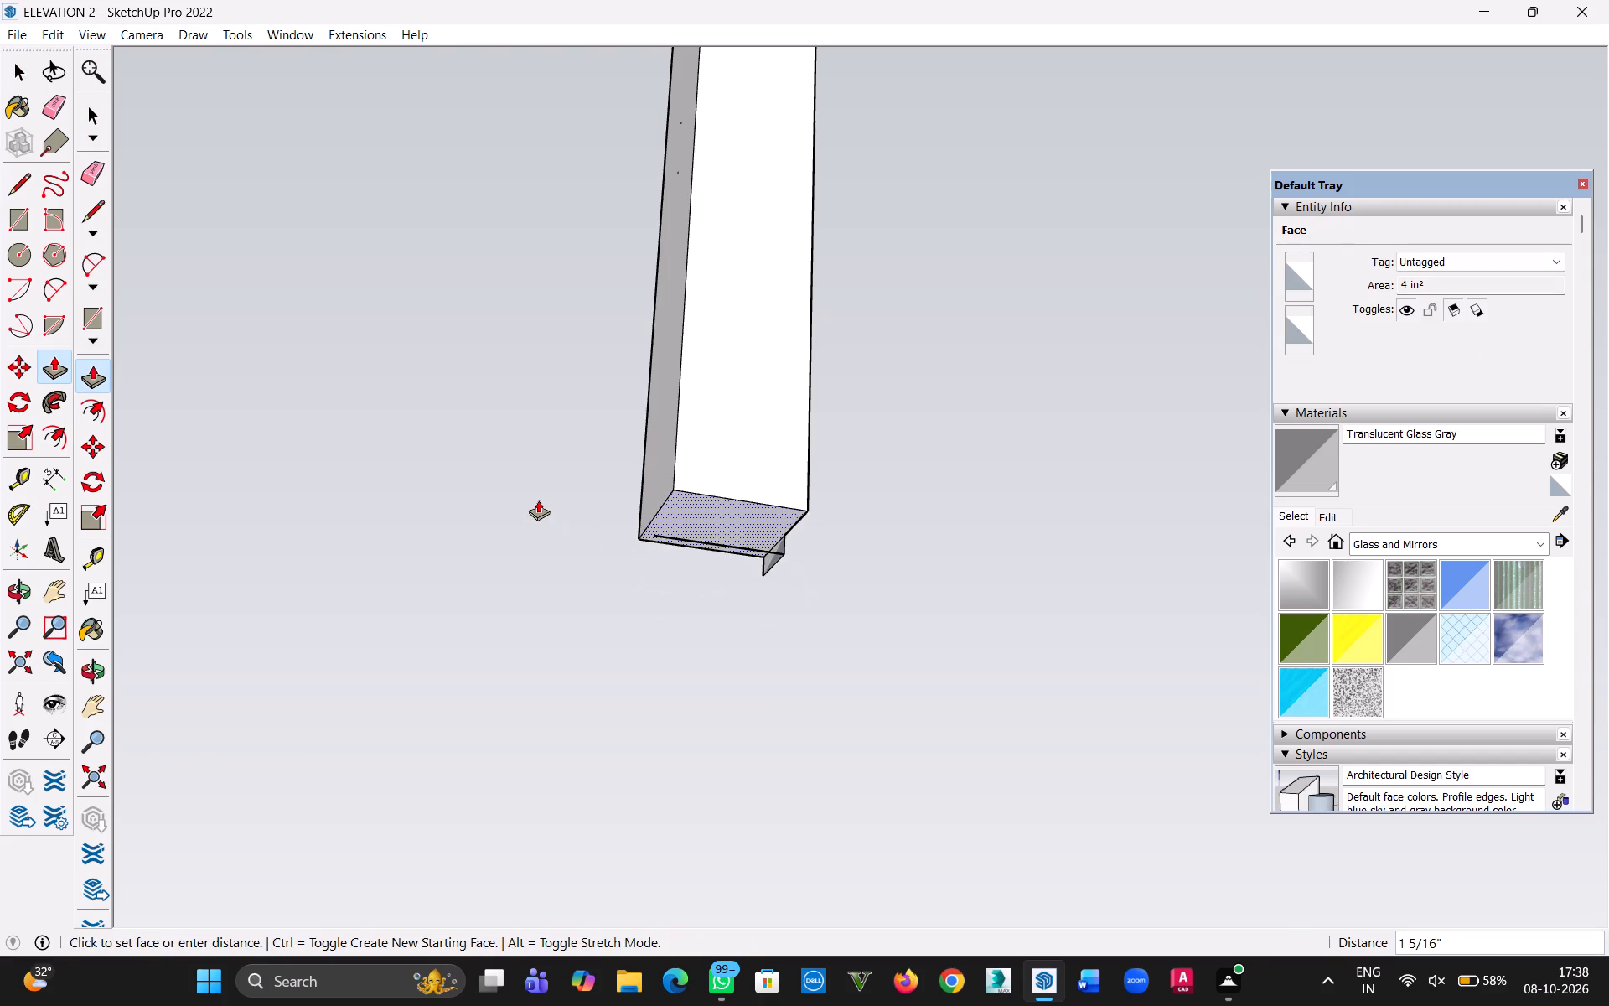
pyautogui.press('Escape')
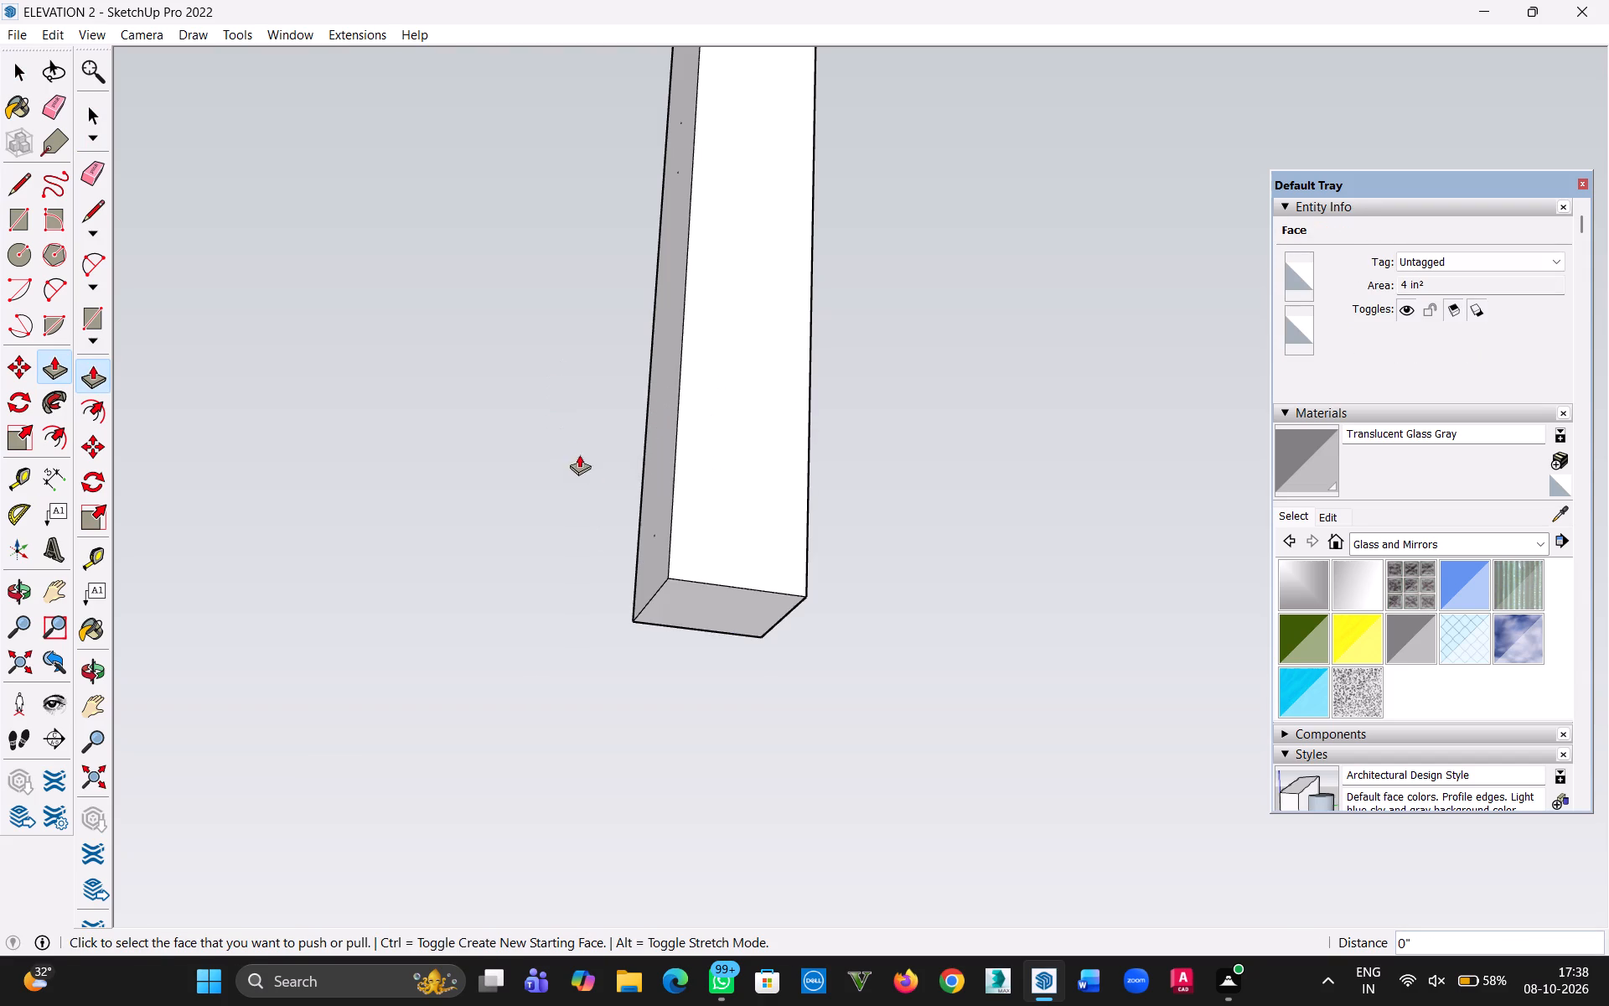
# Shorten the far end post by pushing its whole bottom face upward with Push/Pull.
pyautogui.moveTo(632, 638); pyautogui.dragTo(1213, 744, button='middle')
pyautogui.moveTo(746, 666); pyautogui.dragTo(963, 727, button='middle')
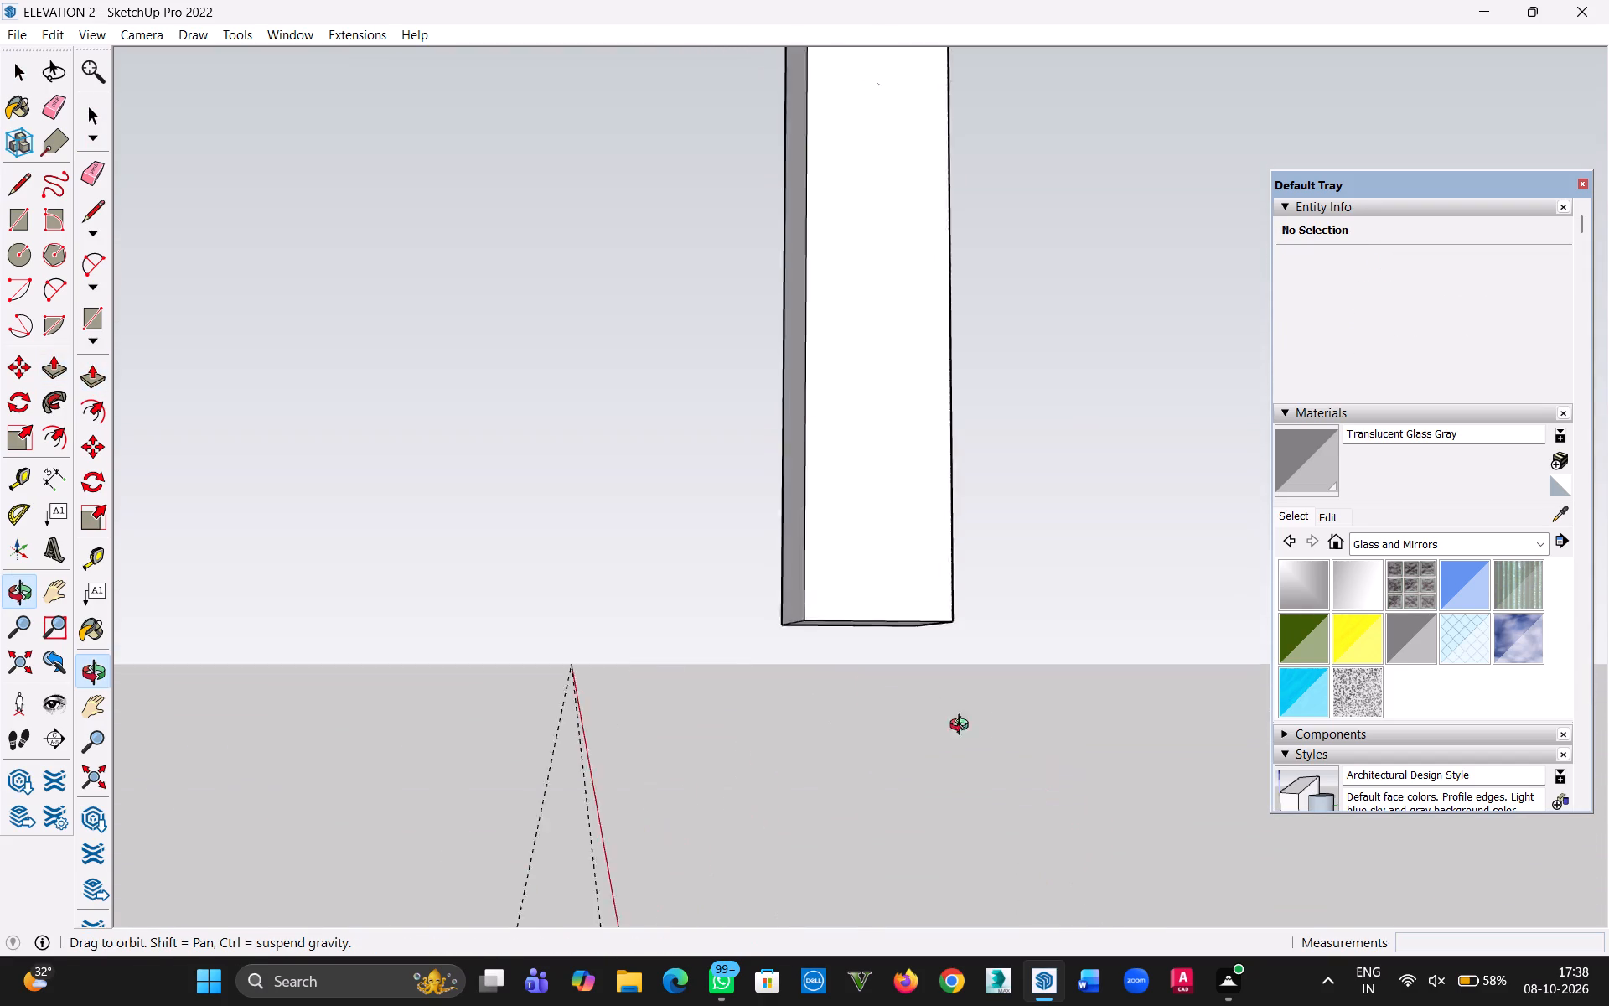
pyautogui.moveTo(963, 727); pyautogui.dragTo(307, 443, button='middle')
pyautogui.click(799, 568)
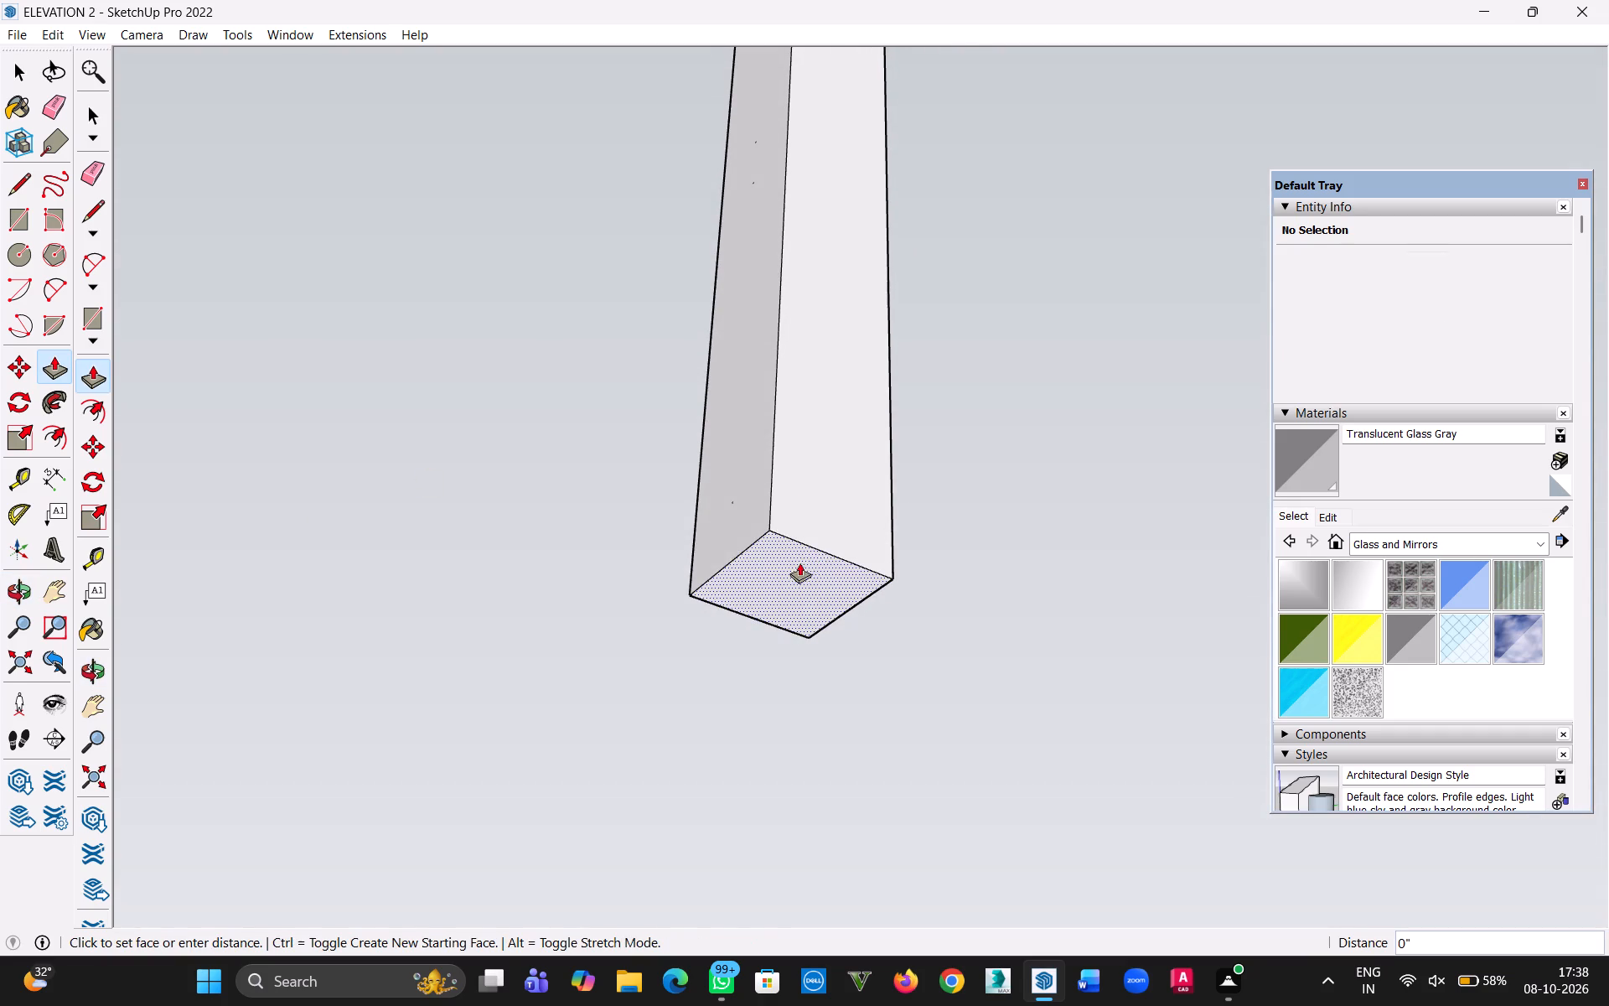
pyautogui.click(797, 372)
# Delete the loose edge left hanging below the shortened far end post.
pyautogui.click(13, 66)
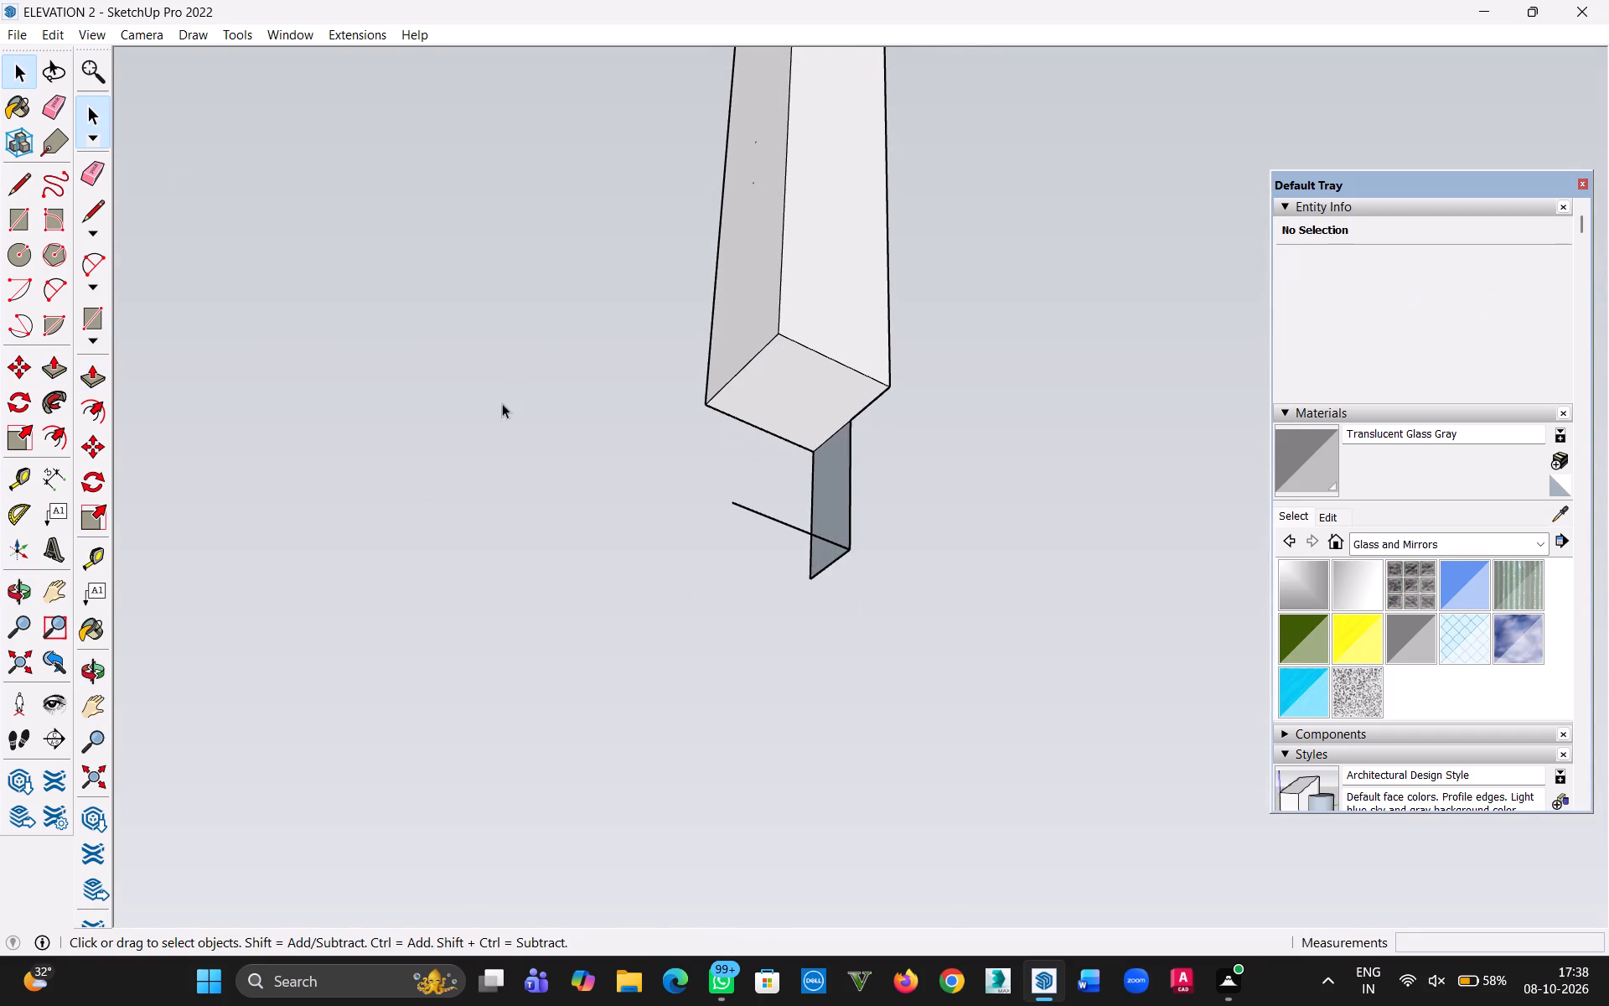
pyautogui.click(800, 525)
pyautogui.click(800, 528)
pyautogui.press('Delete')
# Pull the far end post's bottom face back down 2 13/16" over the leftover face.
pyautogui.press('p')
pyautogui.click(777, 371)
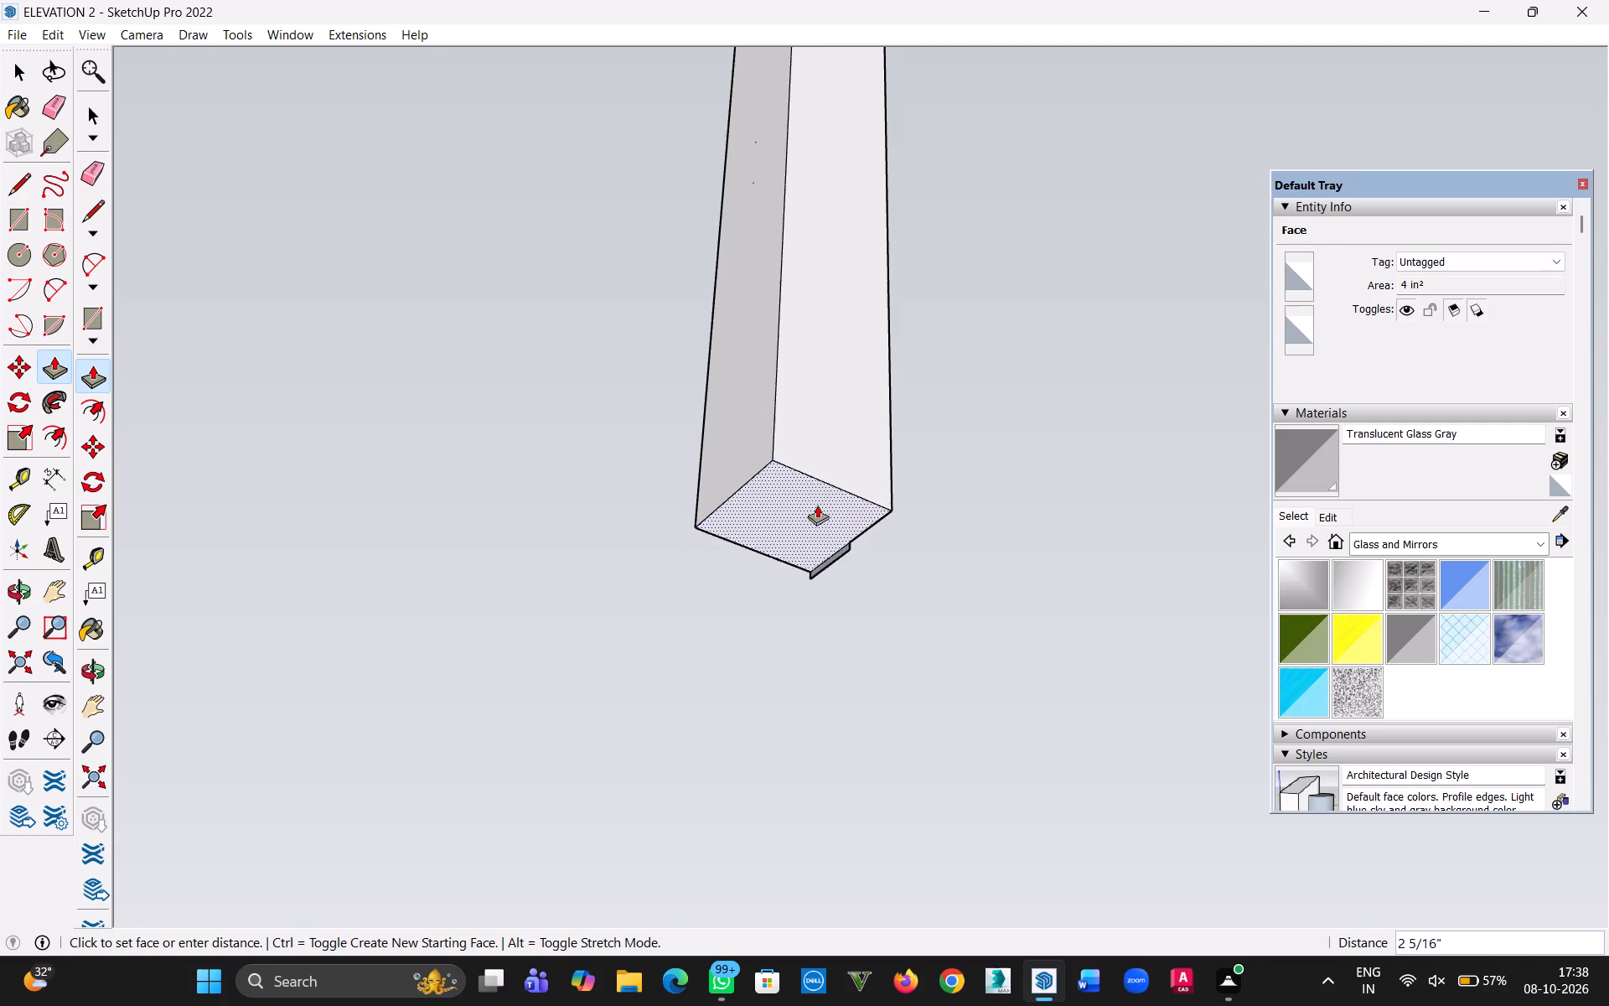
pyautogui.click(817, 530)
# Delete the edges of the lowest full square bar outline left on the far end post's outer face.
pyautogui.moveTo(984, 546); pyautogui.dragTo(318, 634, button='middle')
pyautogui.moveTo(1087, 592); pyautogui.dragTo(898, 731, button='middle')
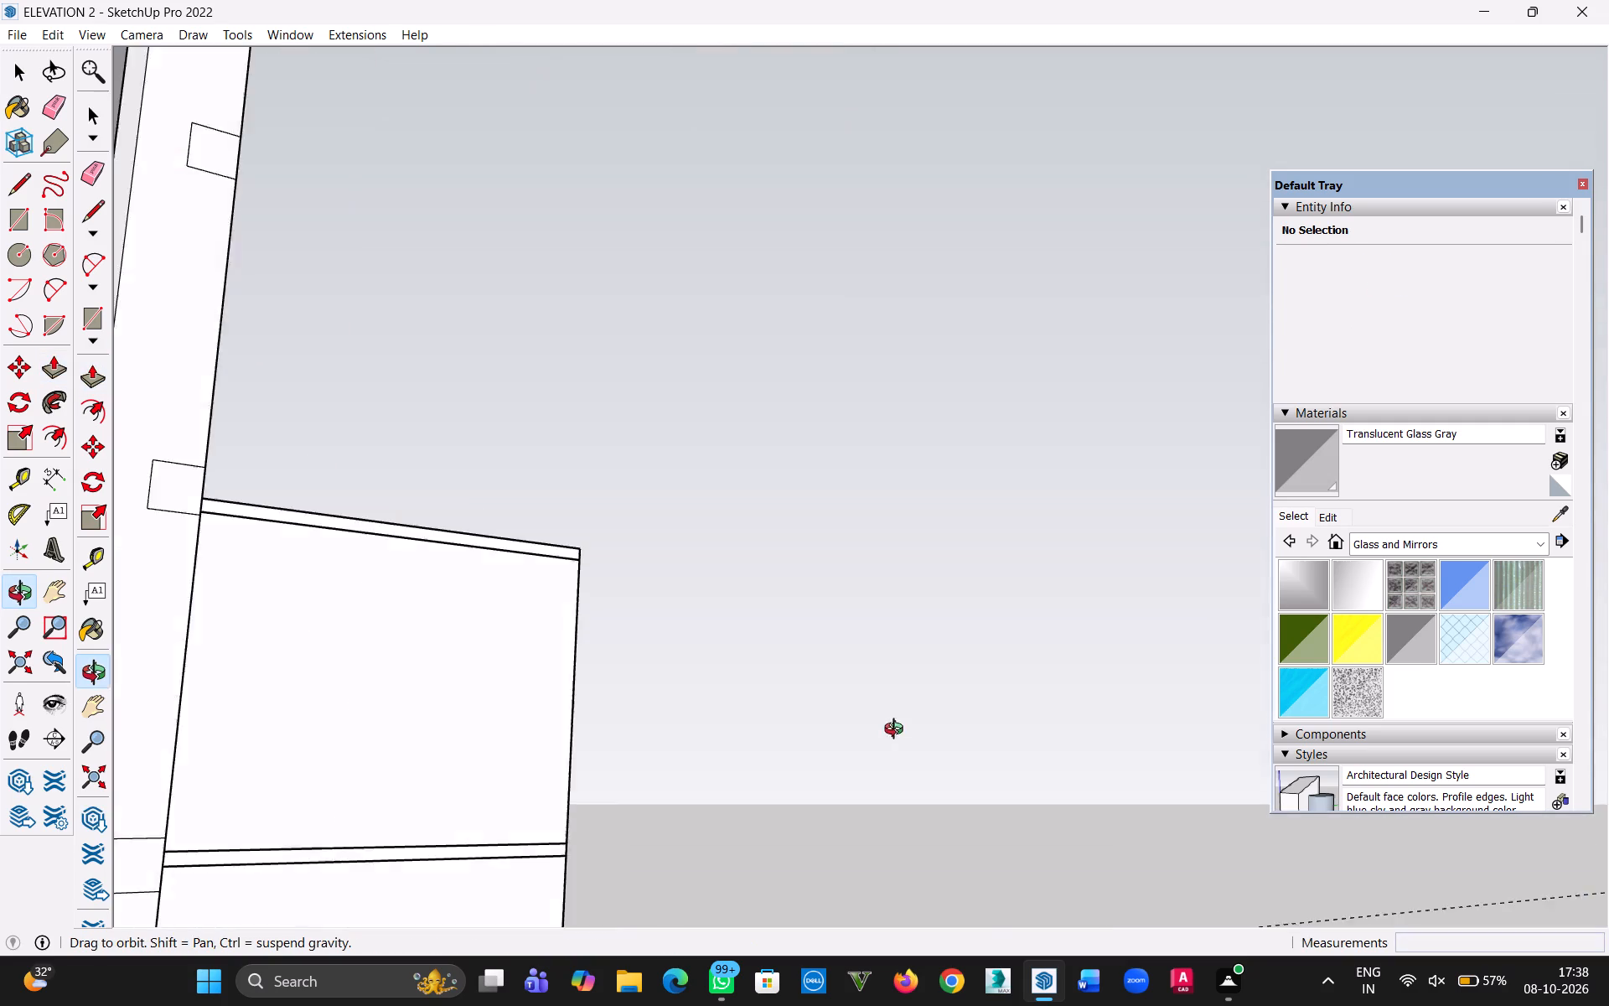
pyautogui.moveTo(898, 731); pyautogui.dragTo(1003, 707, button='middle')
pyautogui.scroll(-5, 864, 689)
pyautogui.moveTo(902, 691); pyautogui.dragTo(631, 729, button='middle')
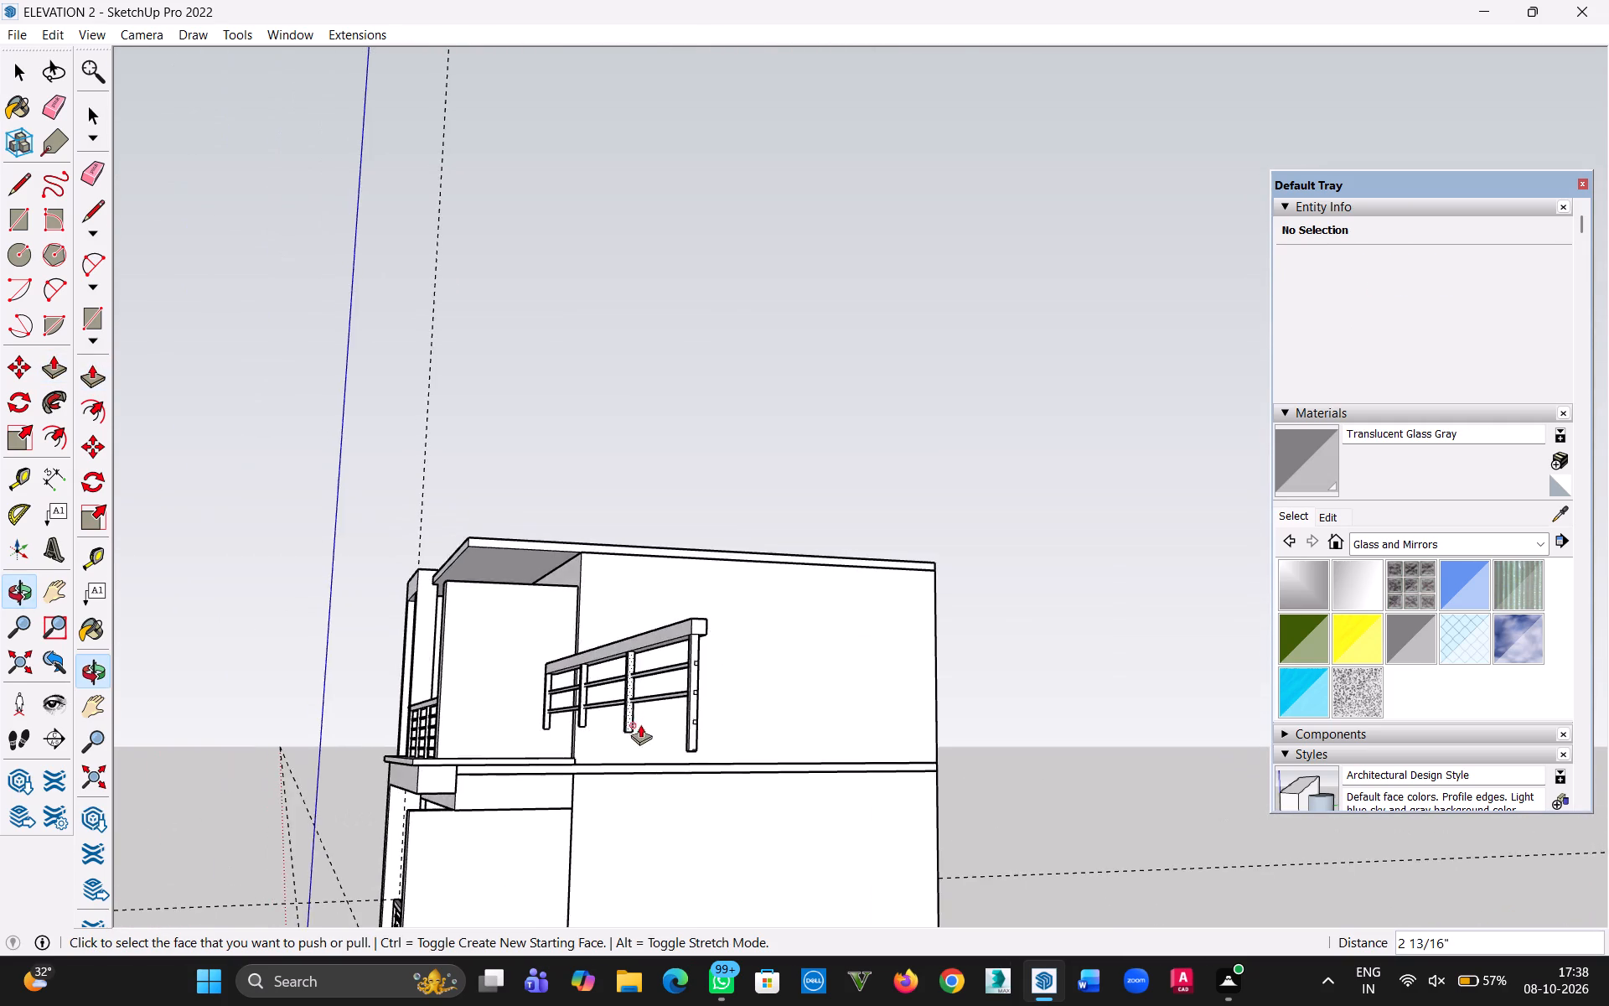
pyautogui.scroll(5, 640, 724)
pyautogui.scroll(-4, 683, 722)
pyautogui.moveTo(798, 720); pyautogui.dragTo(710, 724, button='middle')
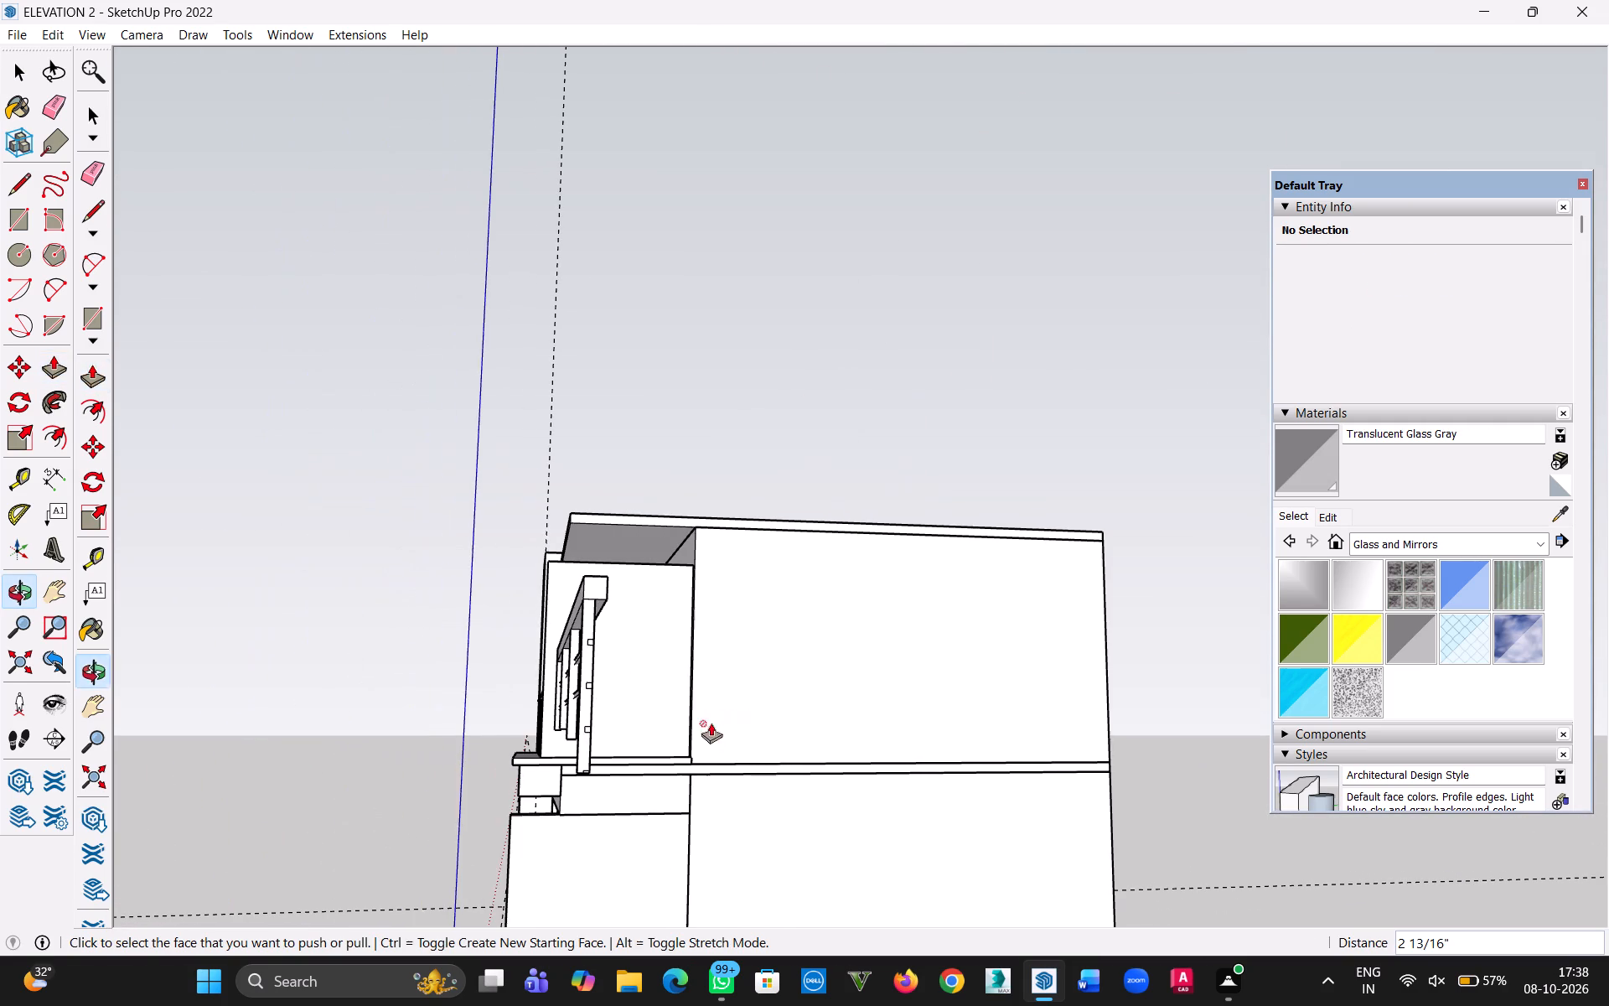
pyautogui.click(27, 73)
pyautogui.scroll(4, 763, 741)
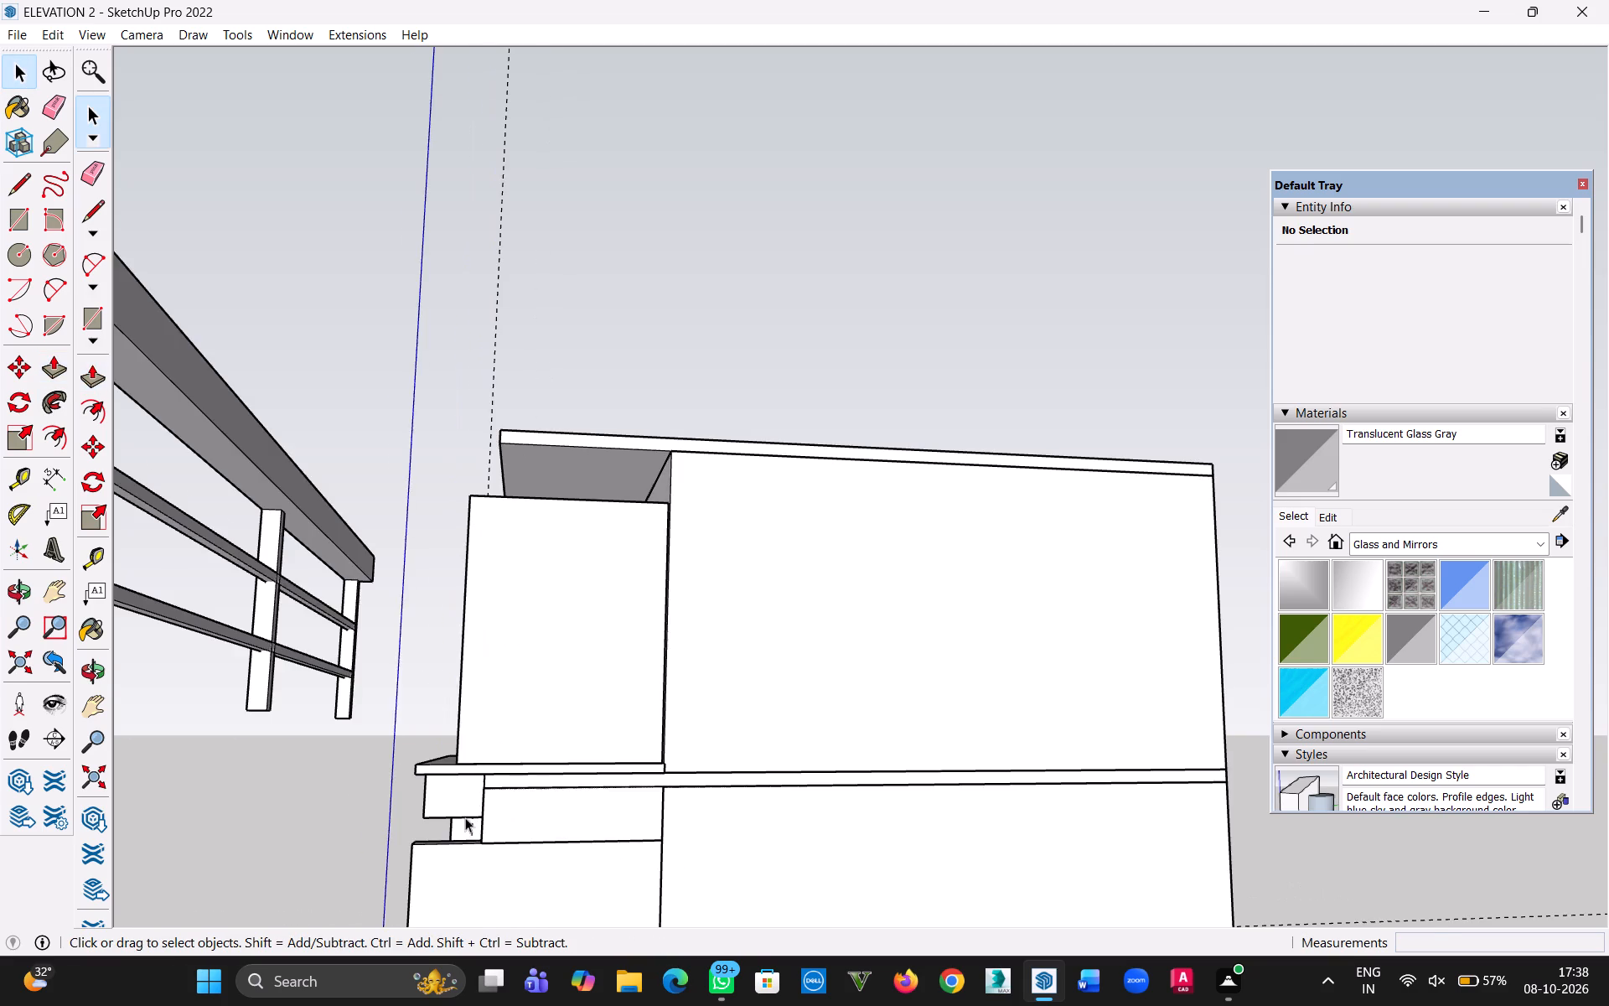
pyautogui.scroll(-4, 465, 817)
pyautogui.press('h')
pyautogui.moveTo(432, 782); pyautogui.dragTo(579, 778)
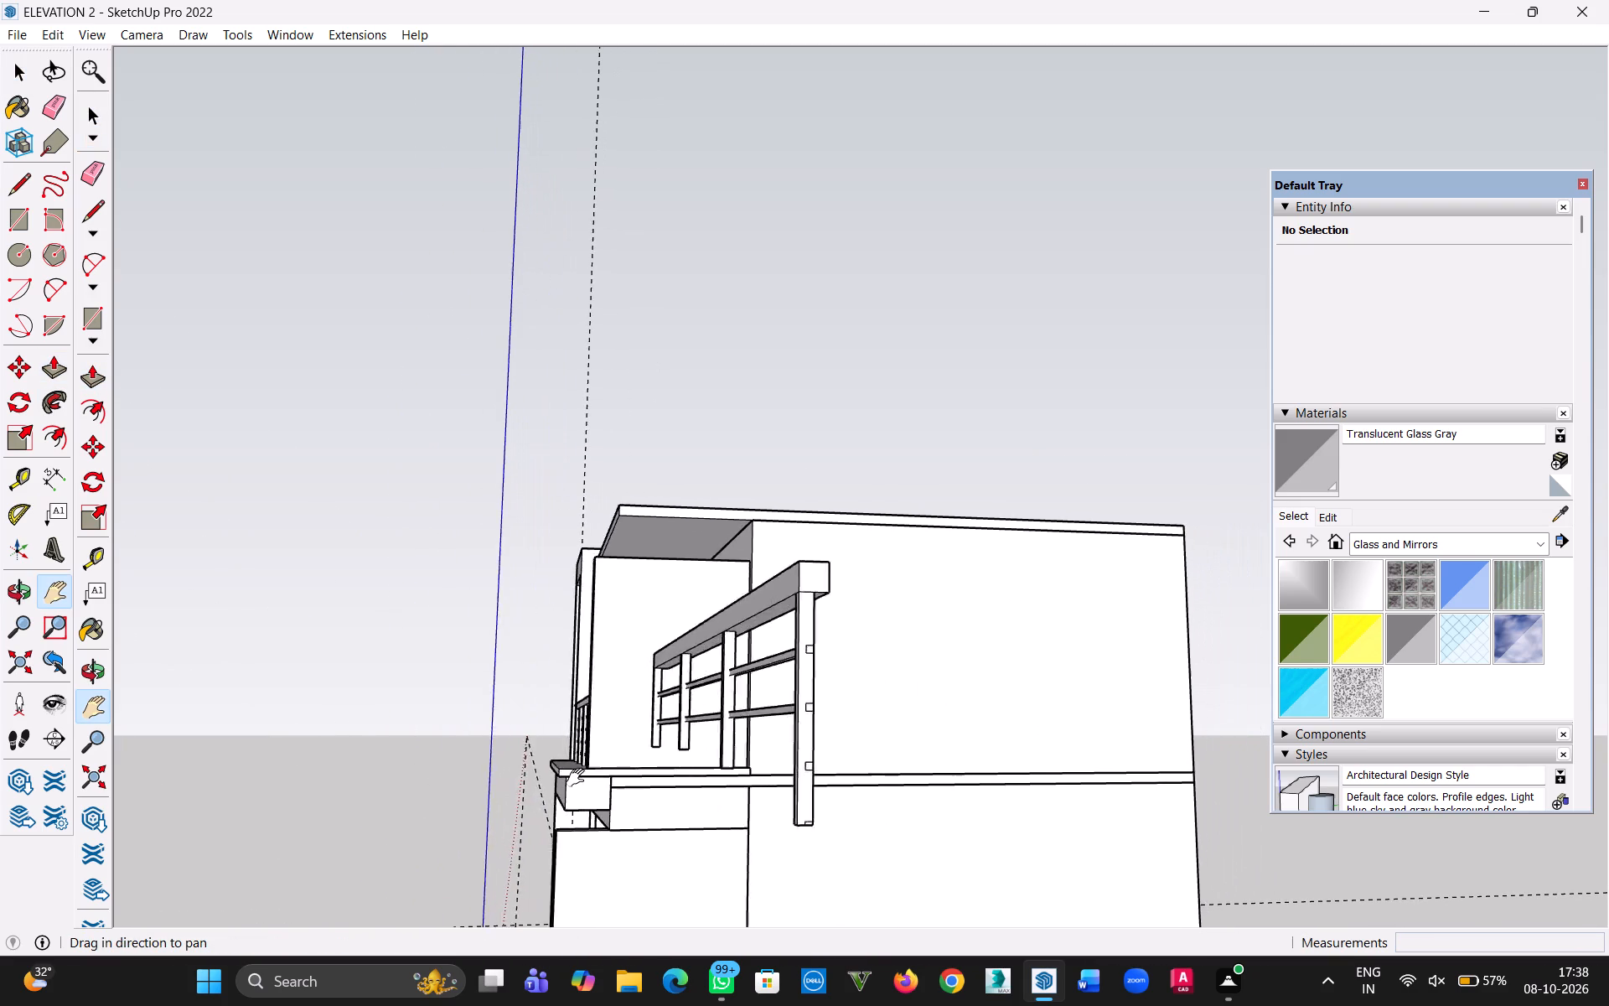
pyautogui.moveTo(579, 778); pyautogui.dragTo(553, 778)
pyautogui.scroll(6, 625, 766)
pyautogui.press('Escape')
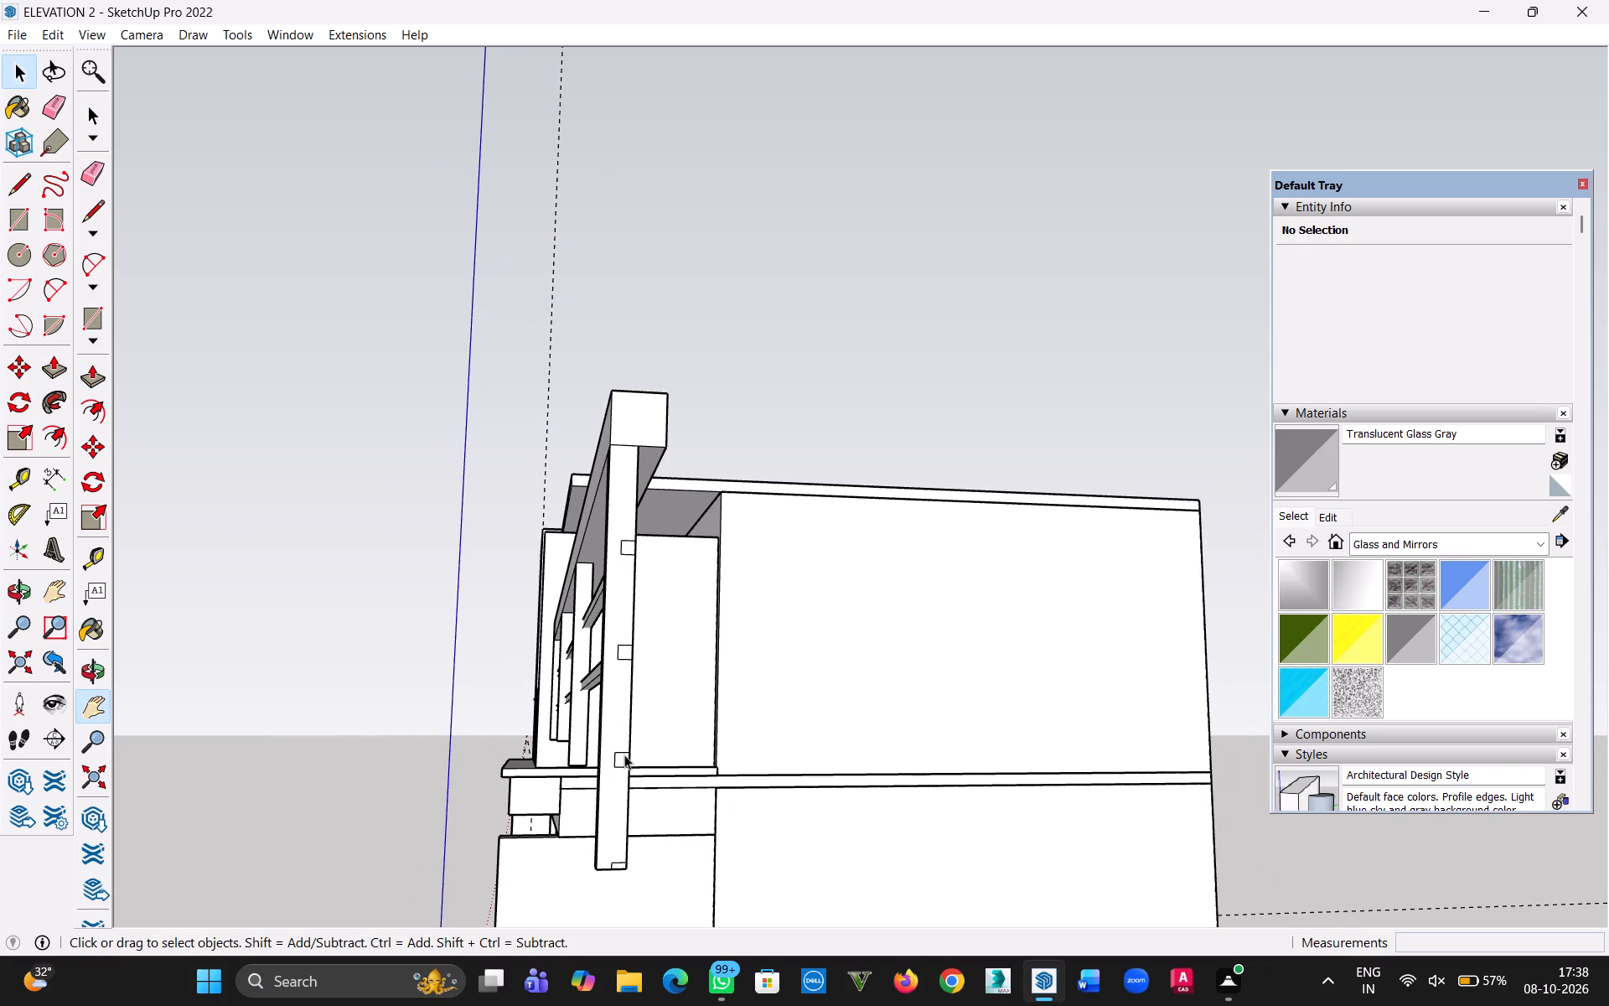
pyautogui.click(624, 754)
pyautogui.press('Delete')
pyautogui.click(616, 767)
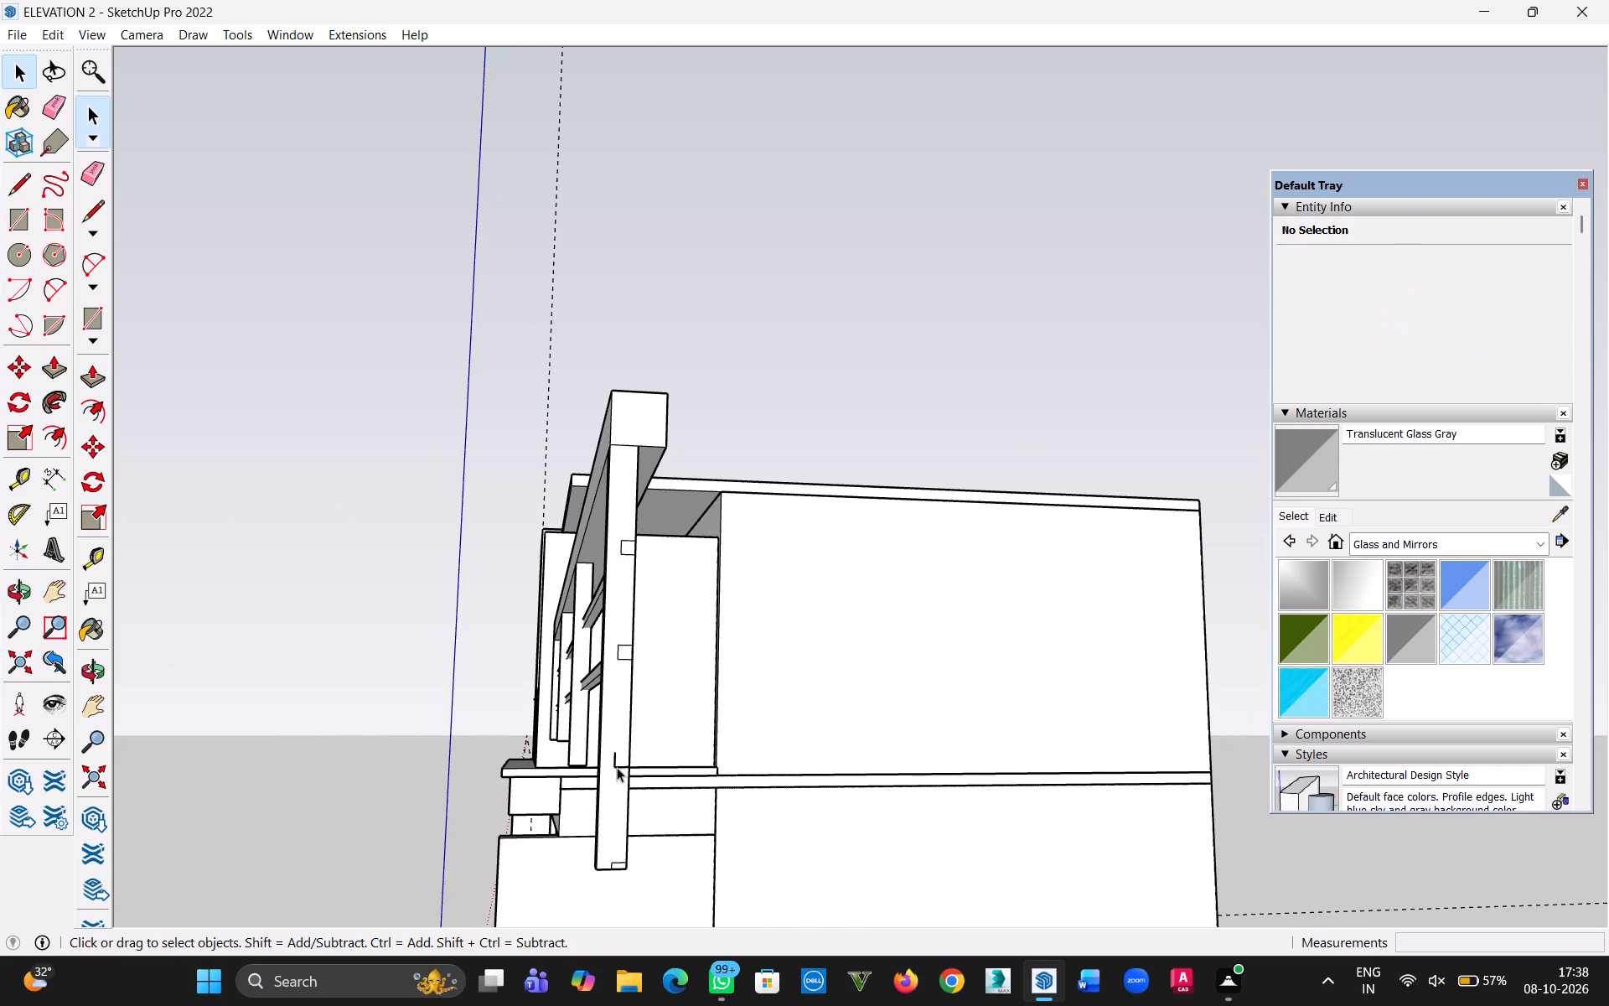
pyautogui.press('Delete')
pyautogui.click(614, 760)
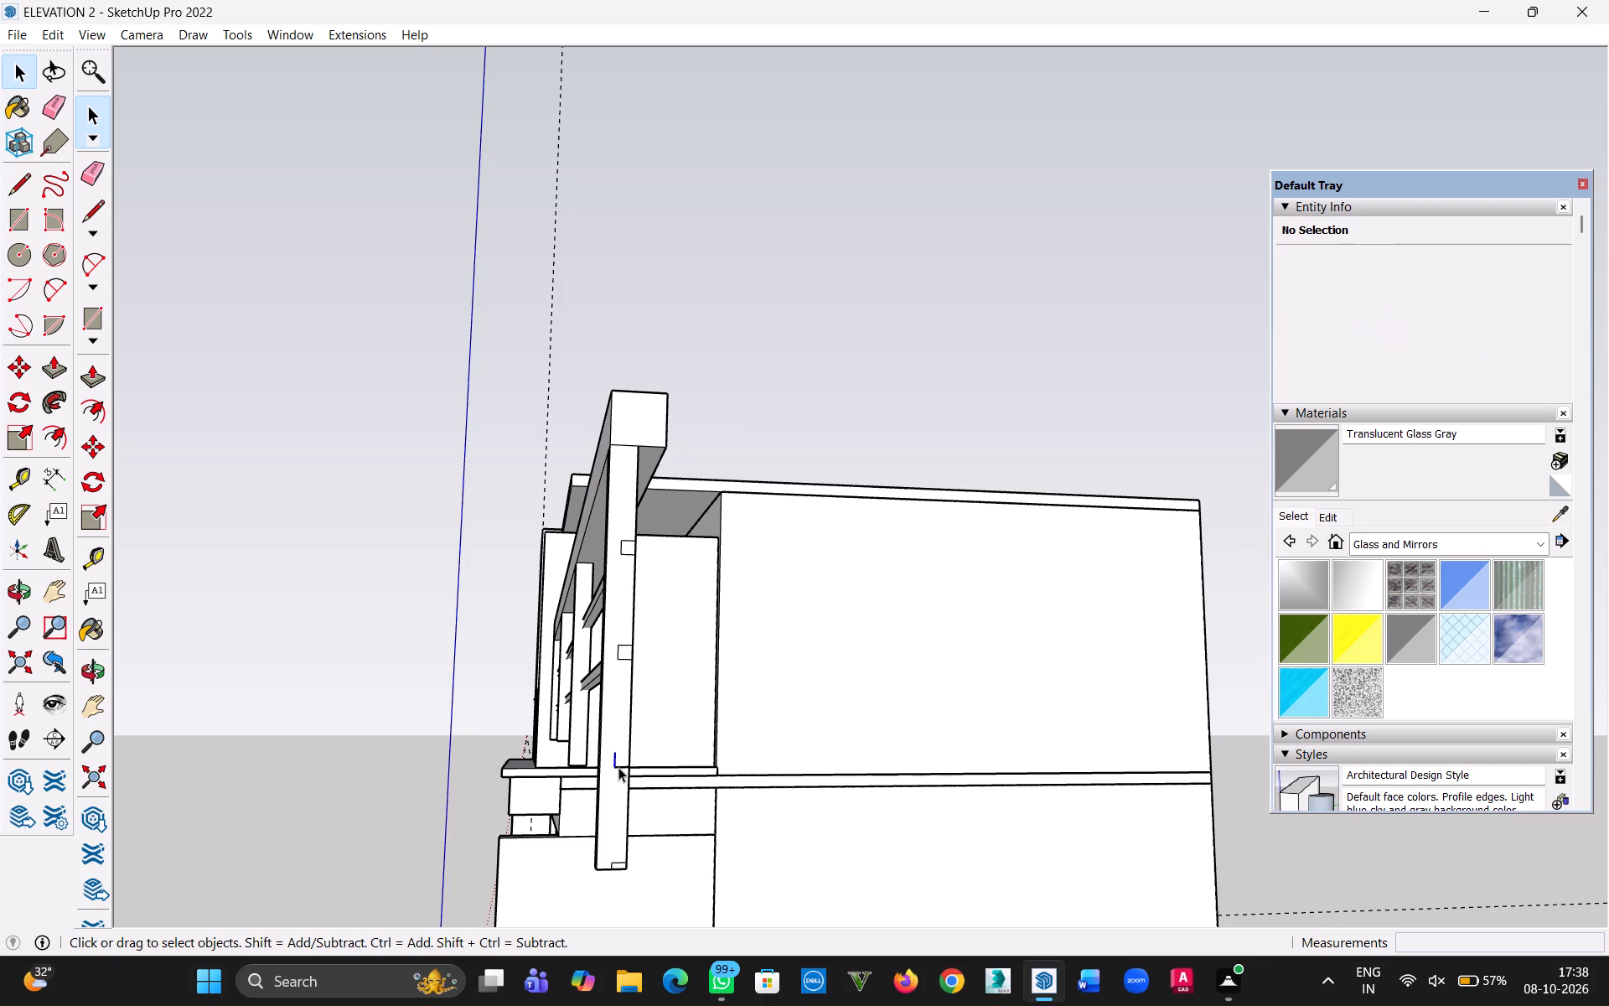
pyautogui.press('Delete')
pyautogui.click(619, 765)
pyautogui.press('Delete')
# Delete the small outline edges left at the bottom of the far end post's outer face.
pyautogui.click(617, 861)
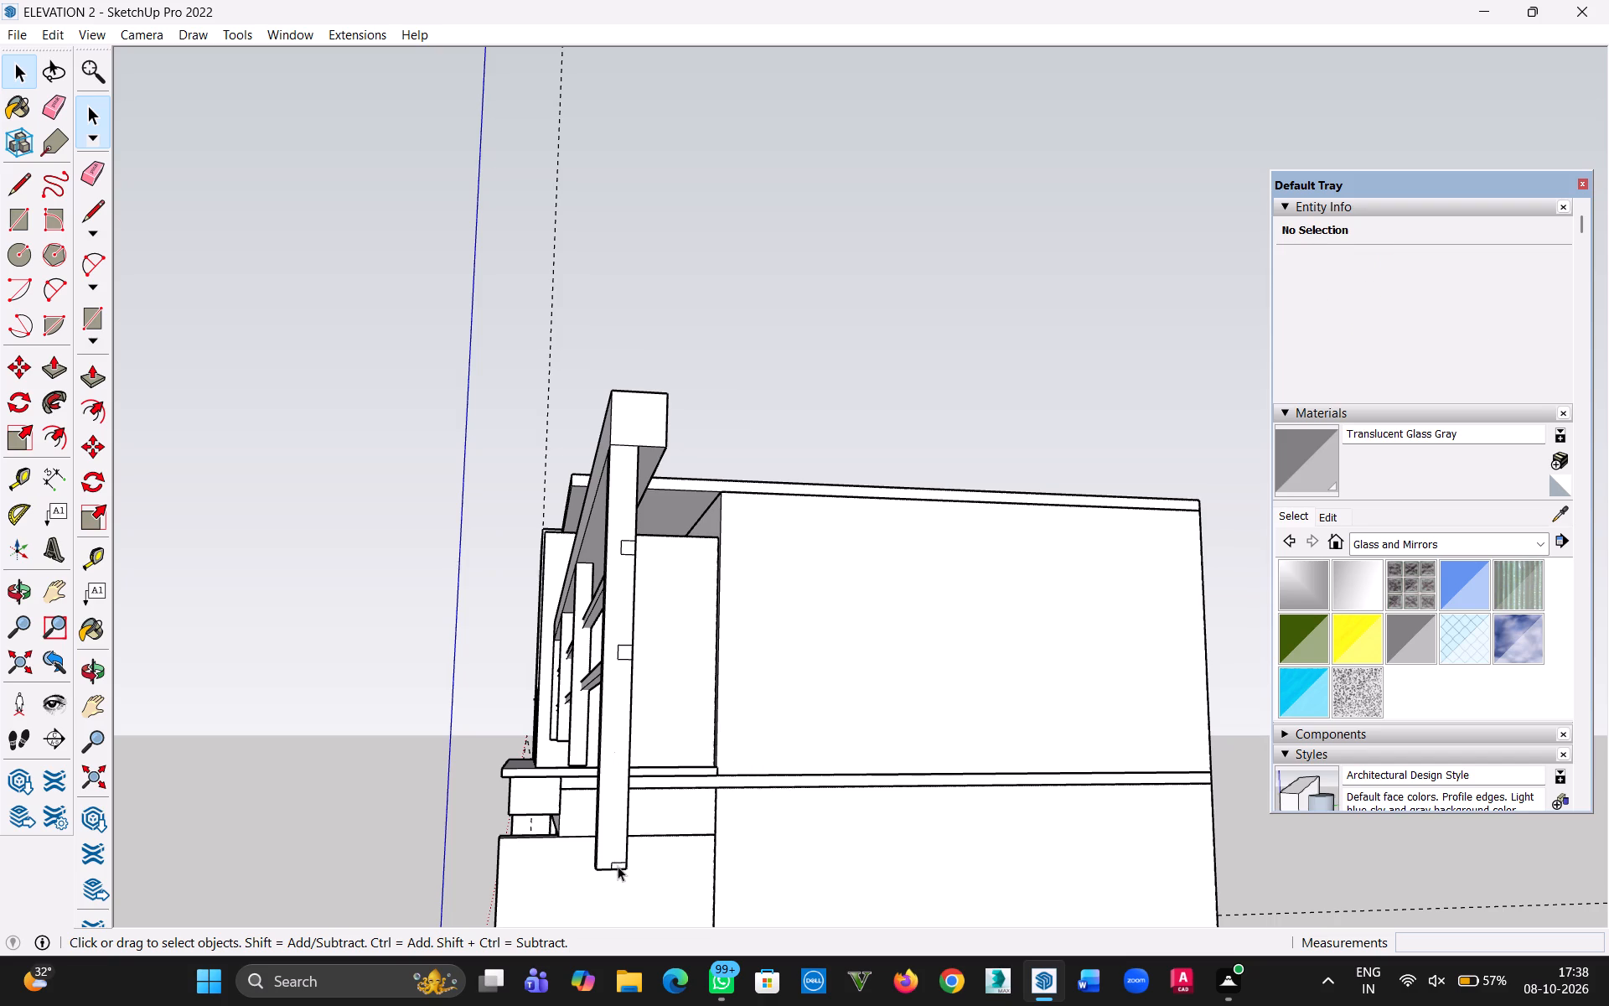
pyautogui.scroll(5, 618, 866)
pyautogui.press('Delete')
pyautogui.click(608, 864)
pyautogui.press('Delete')
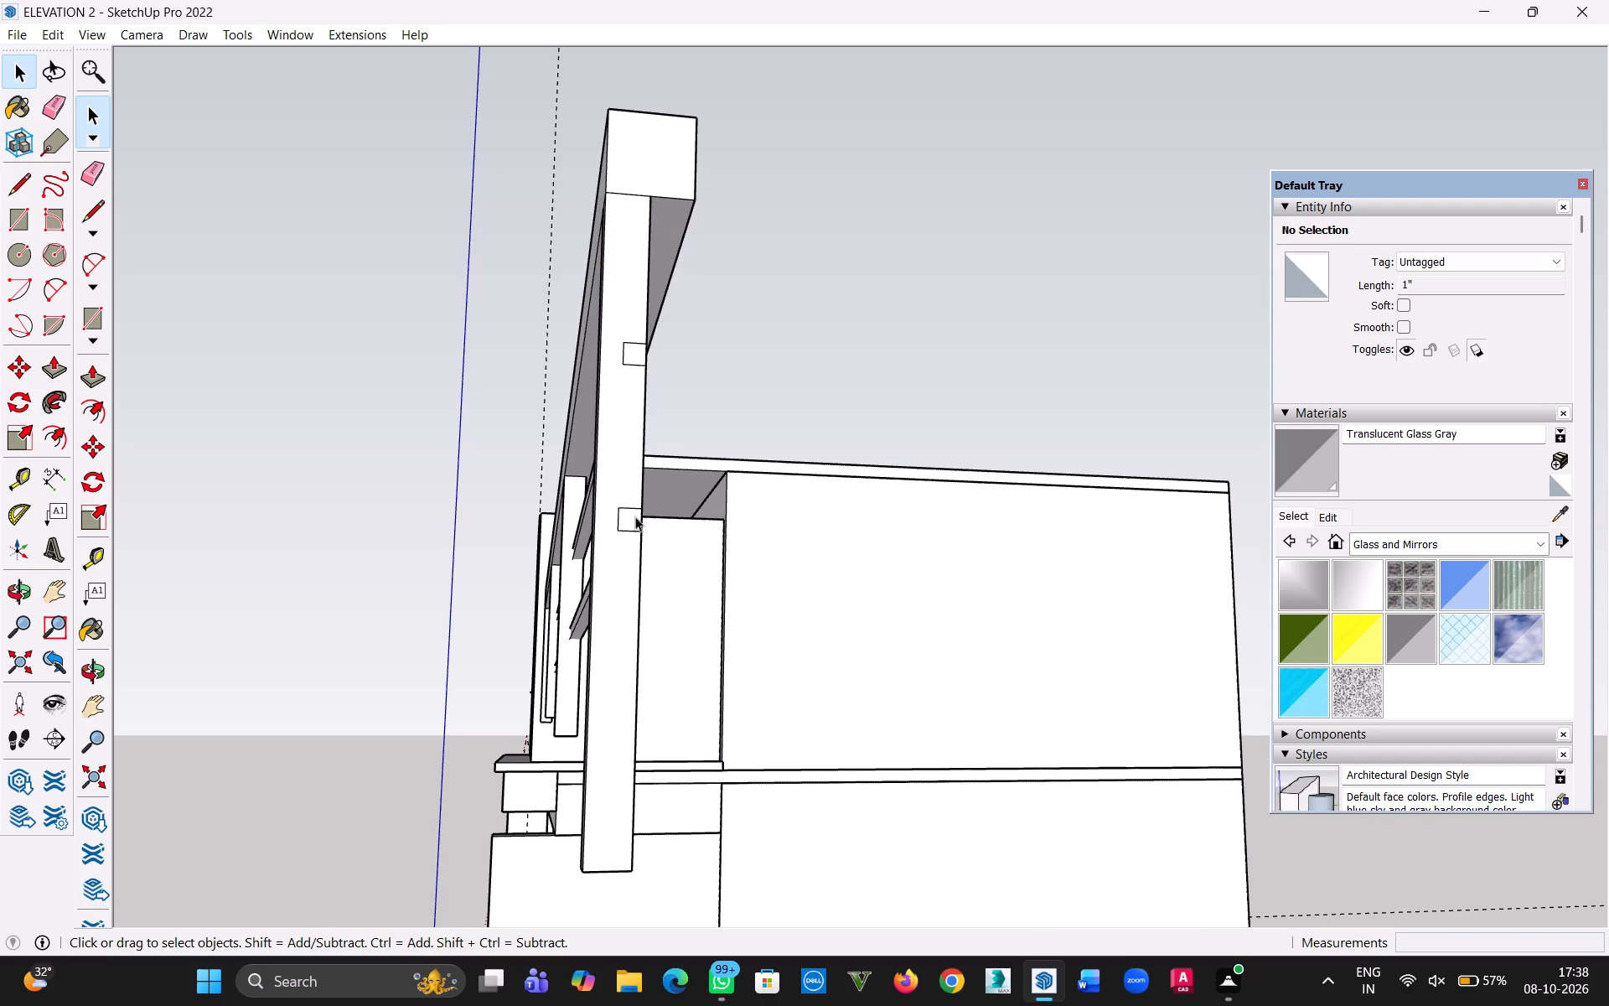
# Delete the edges of the two remaining square bar outlines on the far end post's outer face.
pyautogui.click(627, 531)
pyautogui.press('Delete')
pyautogui.click(618, 517)
pyautogui.press('Delete')
pyautogui.click(629, 508)
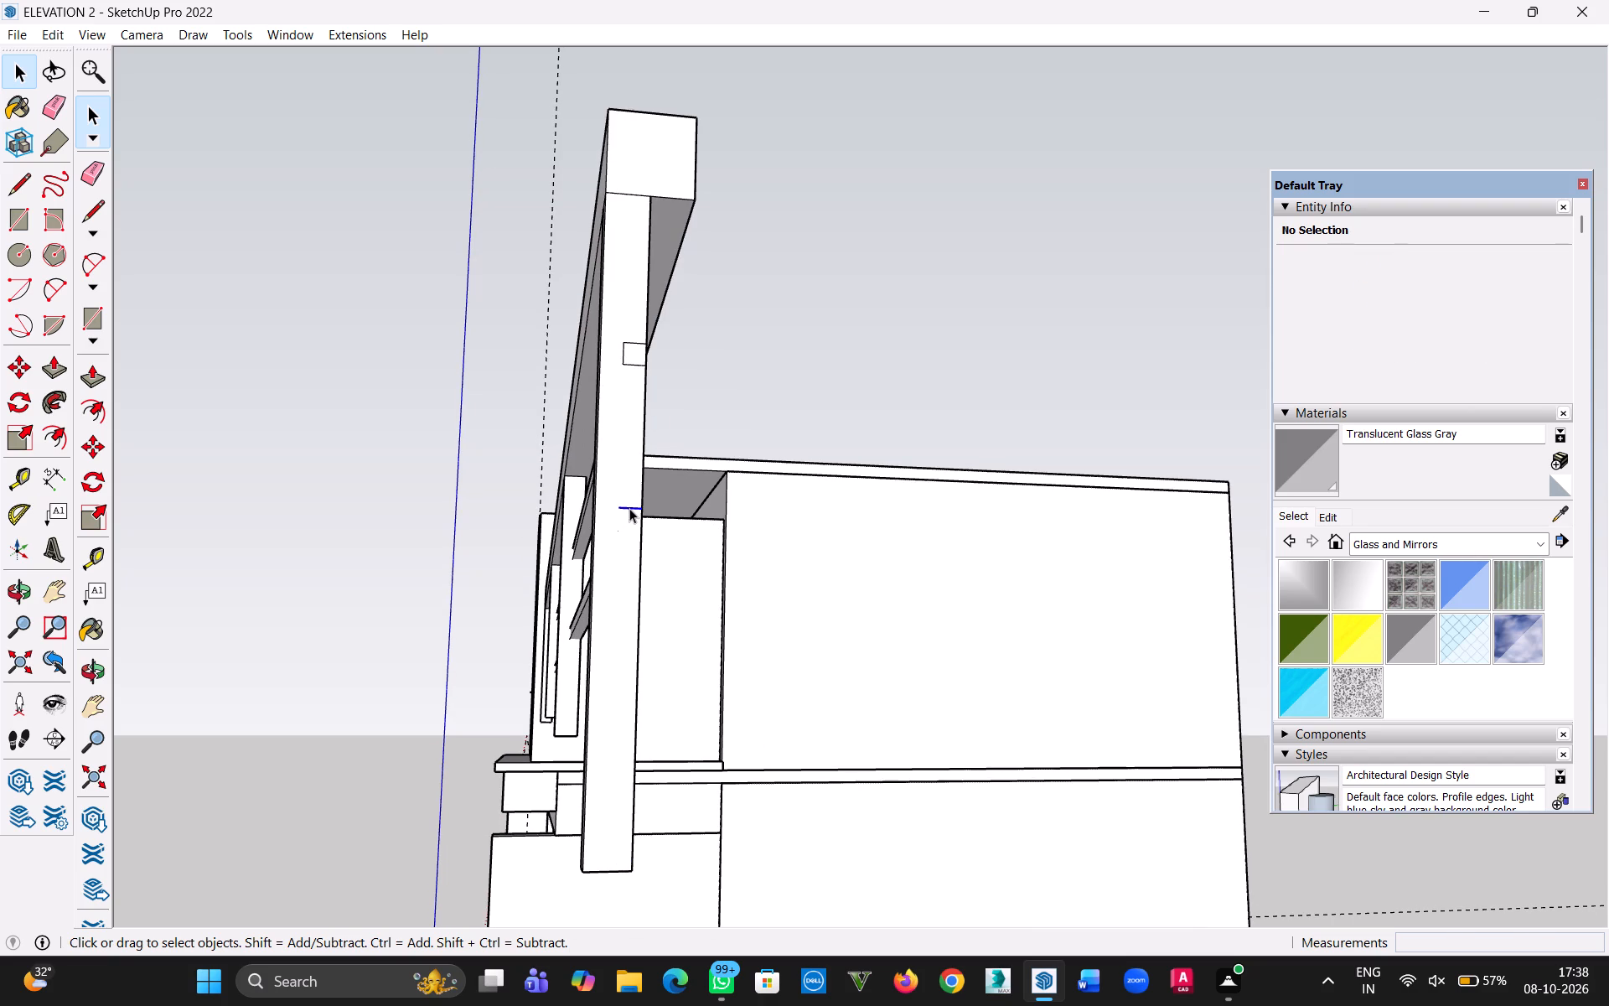
pyautogui.press('Delete')
pyautogui.click(635, 341)
pyautogui.press('Delete')
pyautogui.click(622, 356)
pyautogui.press('Delete')
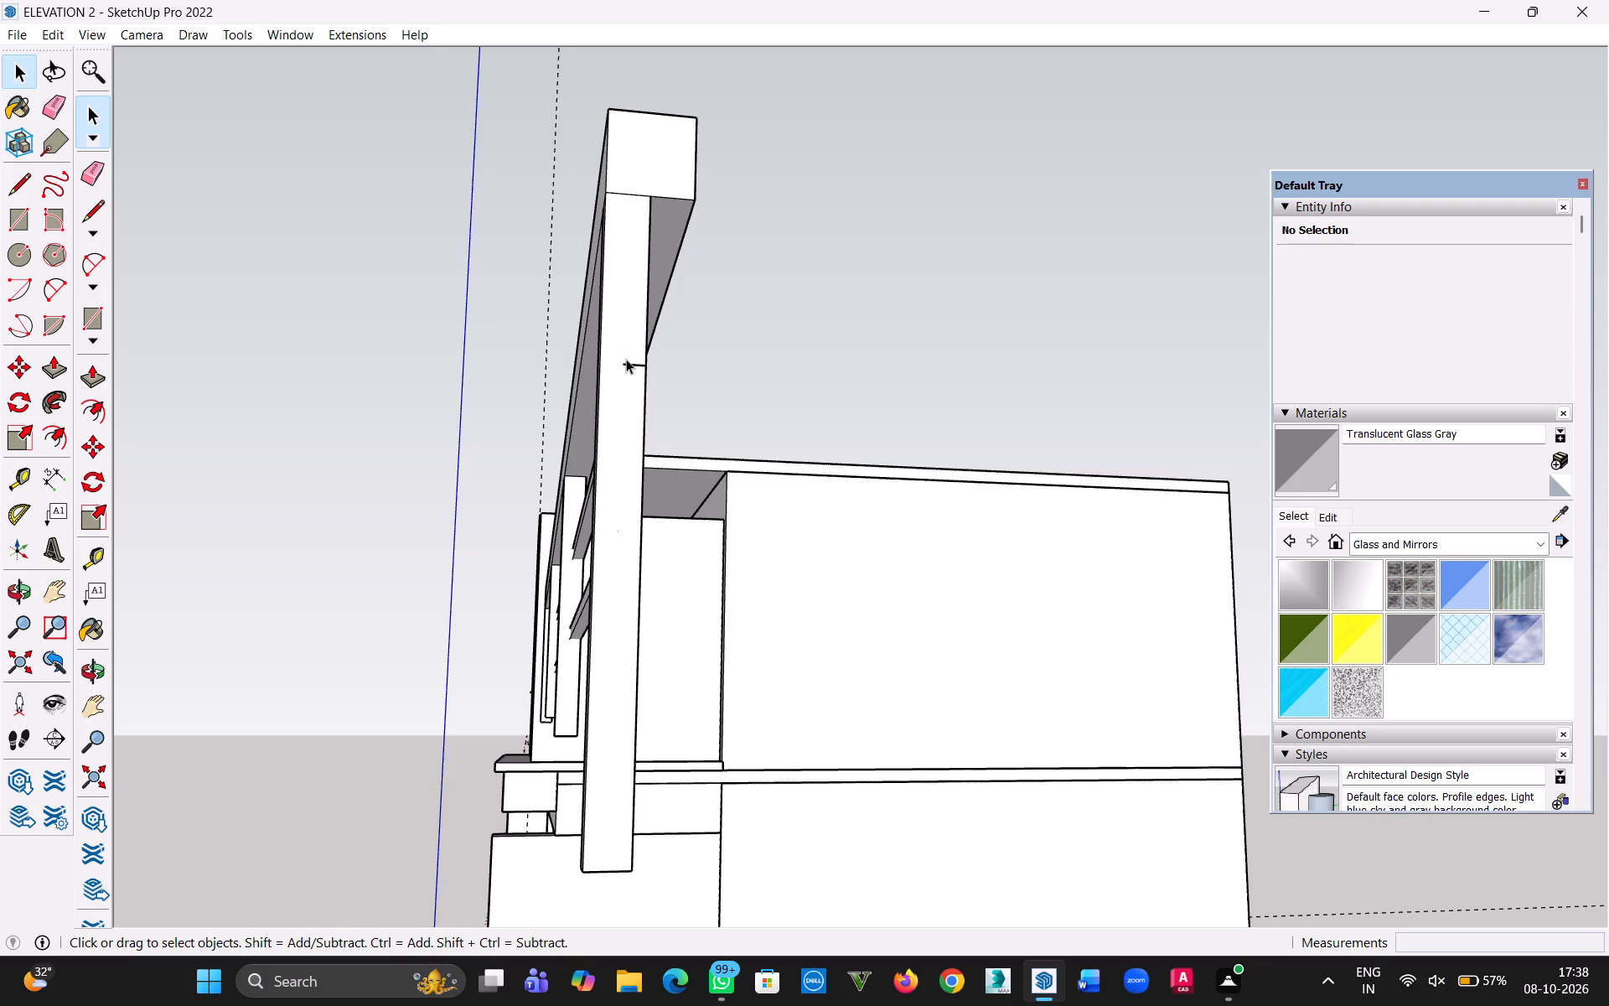
pyautogui.click(632, 364)
pyautogui.press('Delete')
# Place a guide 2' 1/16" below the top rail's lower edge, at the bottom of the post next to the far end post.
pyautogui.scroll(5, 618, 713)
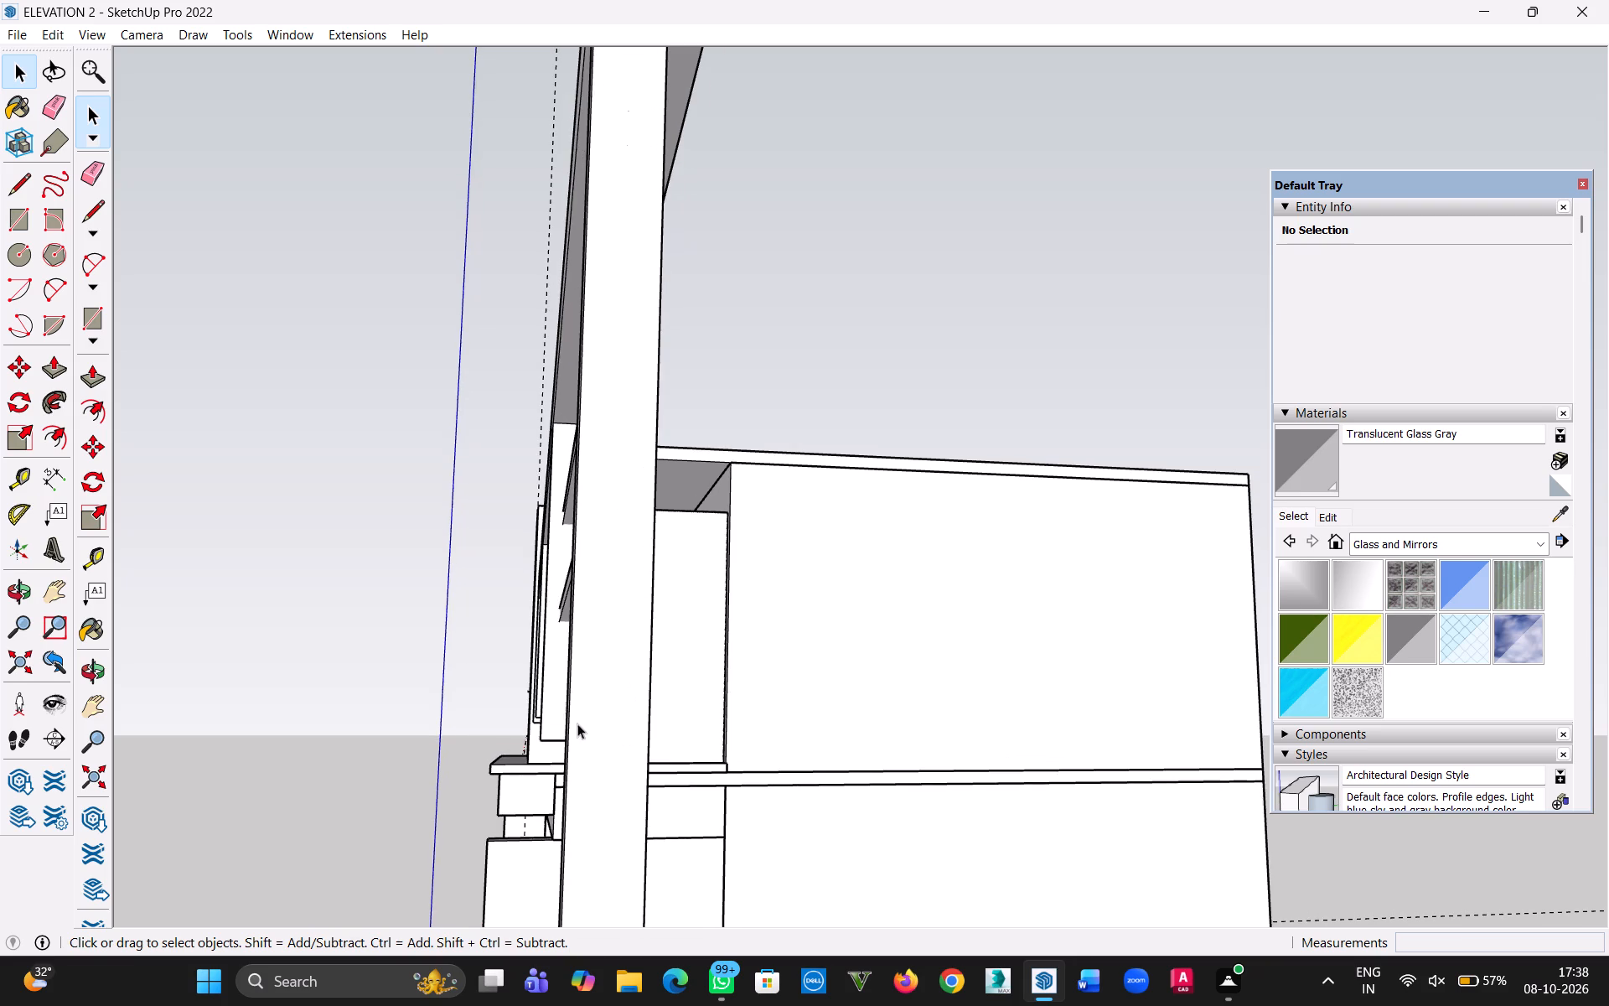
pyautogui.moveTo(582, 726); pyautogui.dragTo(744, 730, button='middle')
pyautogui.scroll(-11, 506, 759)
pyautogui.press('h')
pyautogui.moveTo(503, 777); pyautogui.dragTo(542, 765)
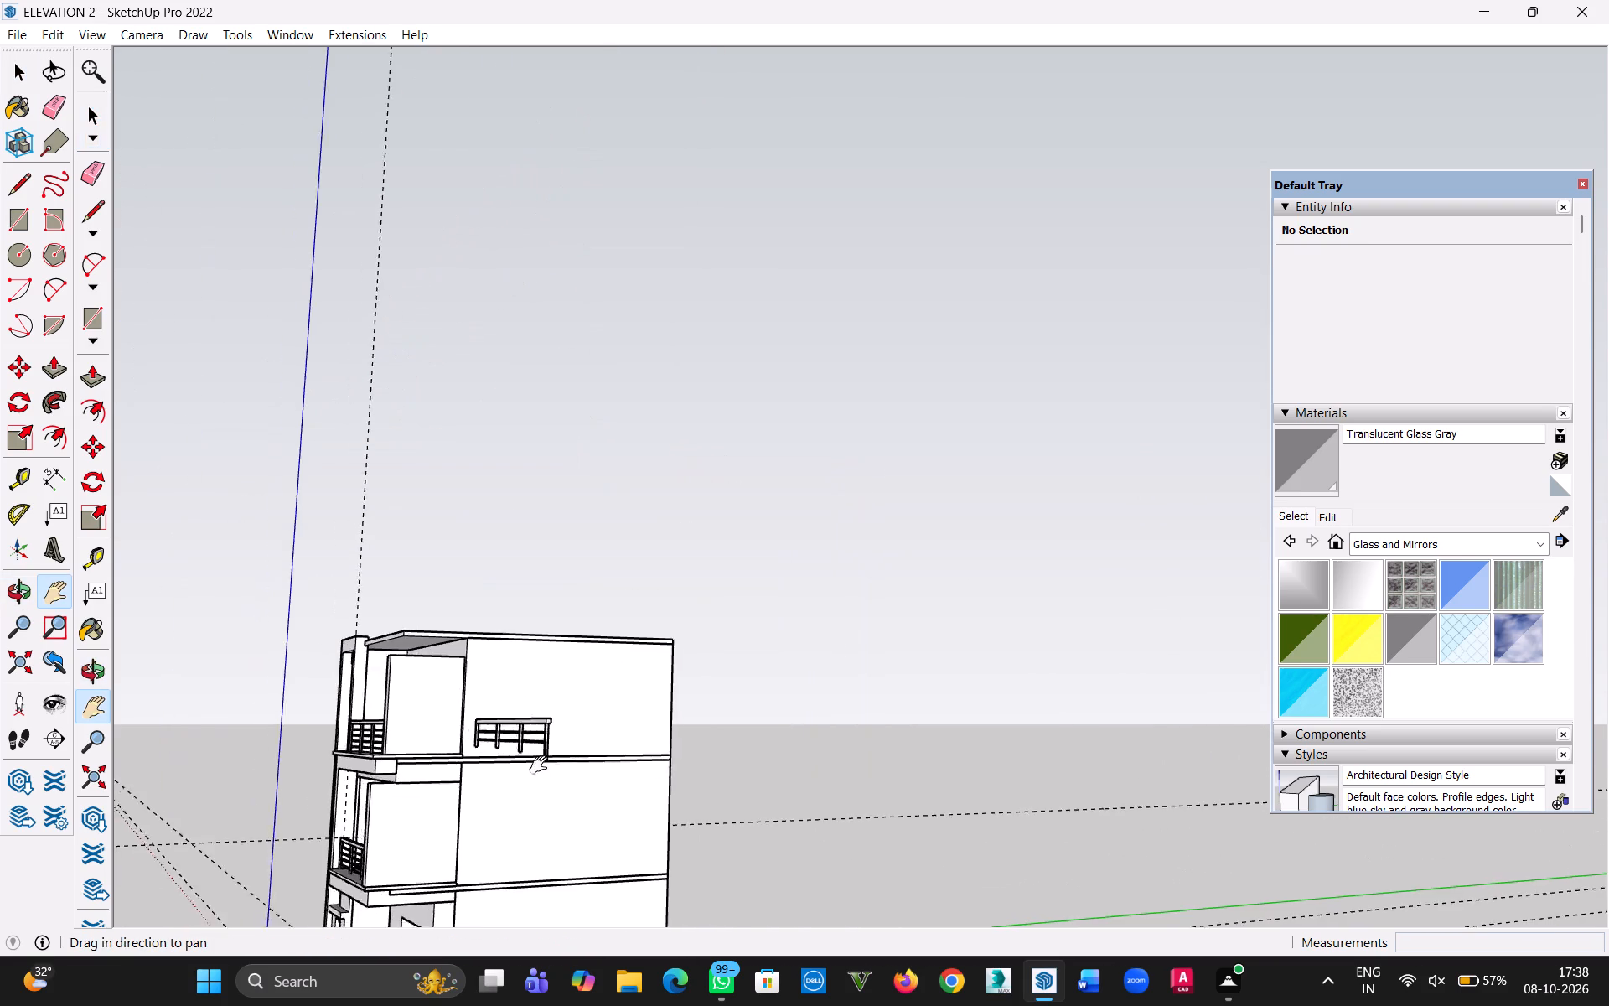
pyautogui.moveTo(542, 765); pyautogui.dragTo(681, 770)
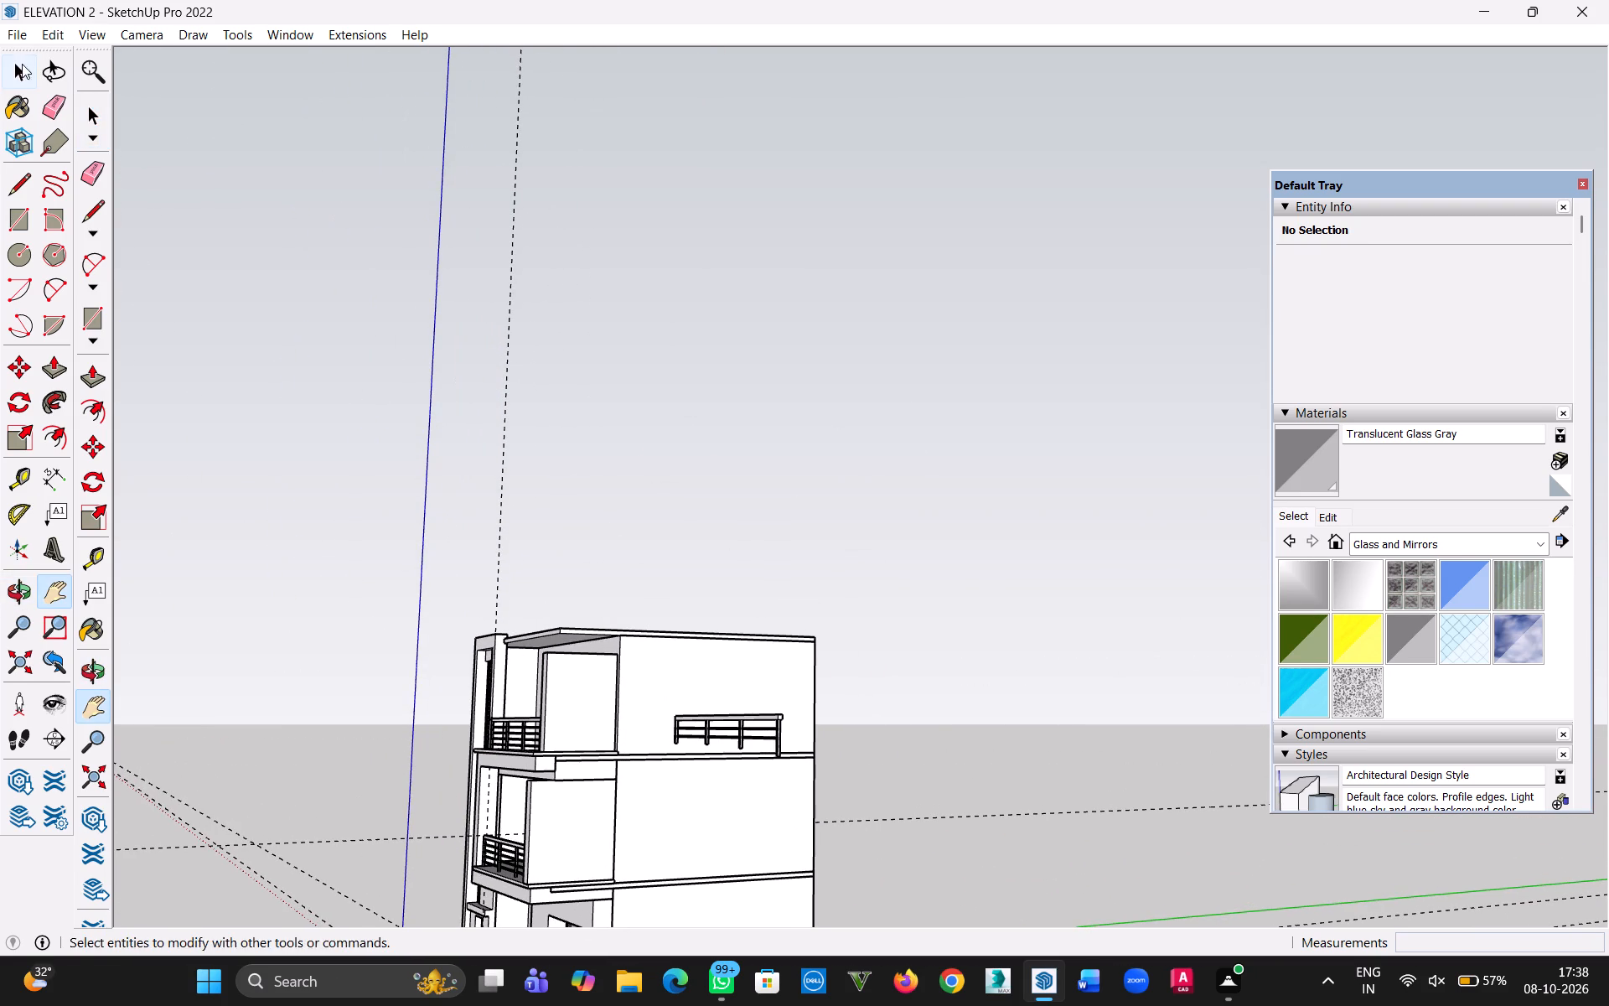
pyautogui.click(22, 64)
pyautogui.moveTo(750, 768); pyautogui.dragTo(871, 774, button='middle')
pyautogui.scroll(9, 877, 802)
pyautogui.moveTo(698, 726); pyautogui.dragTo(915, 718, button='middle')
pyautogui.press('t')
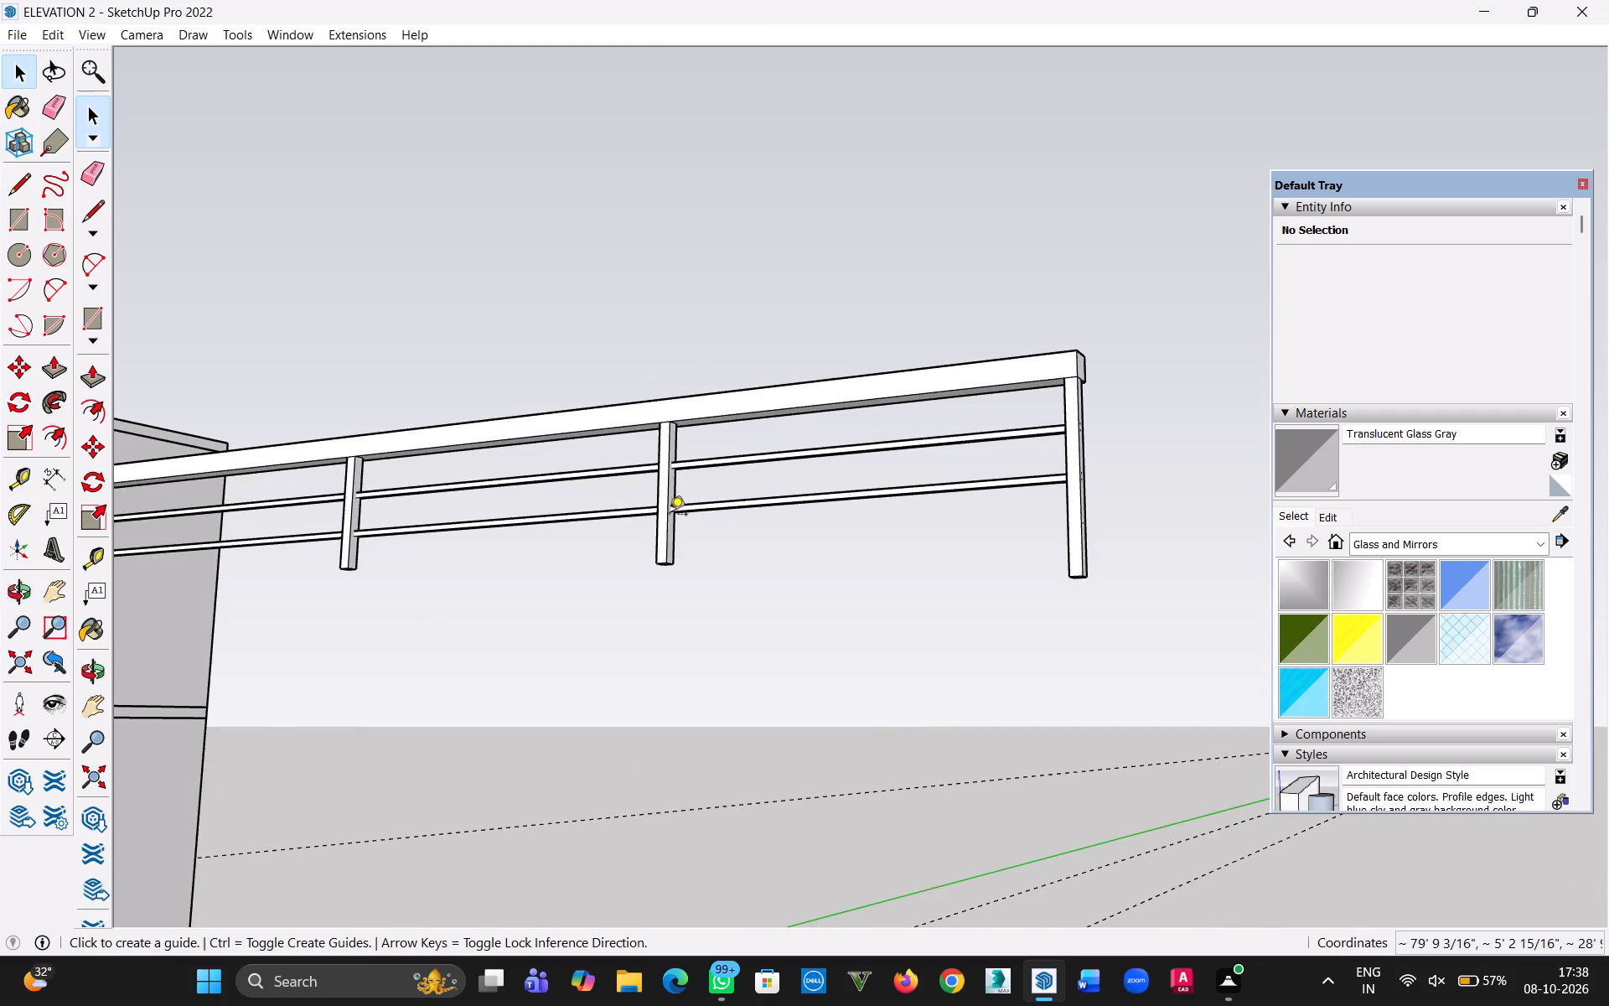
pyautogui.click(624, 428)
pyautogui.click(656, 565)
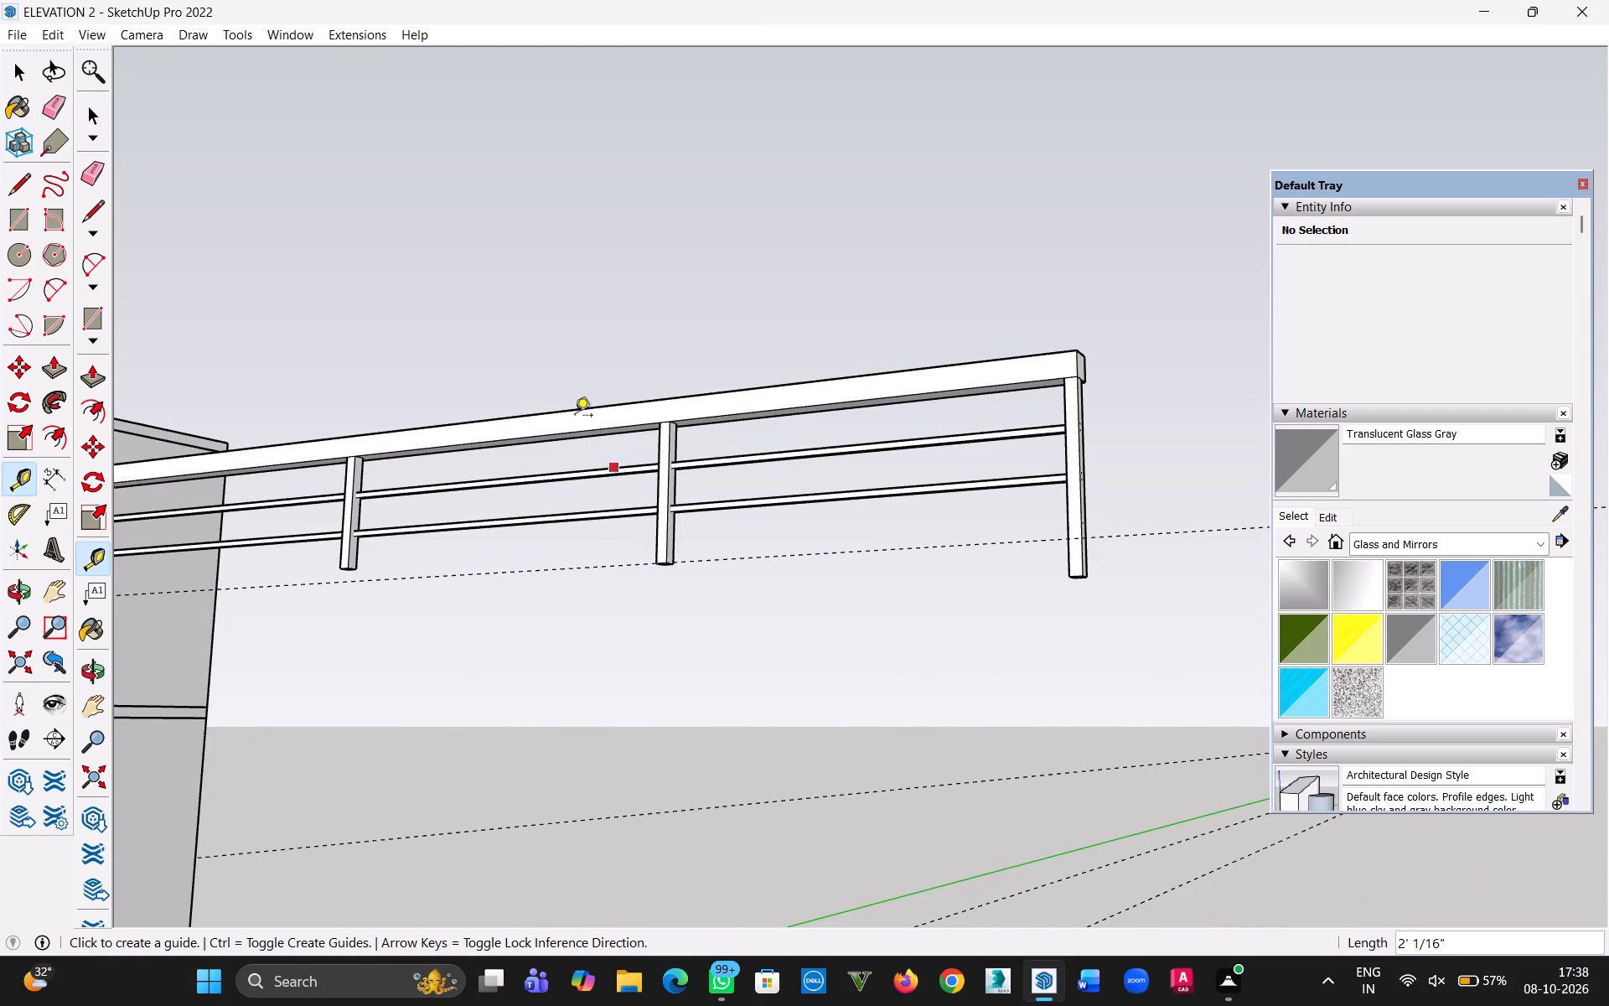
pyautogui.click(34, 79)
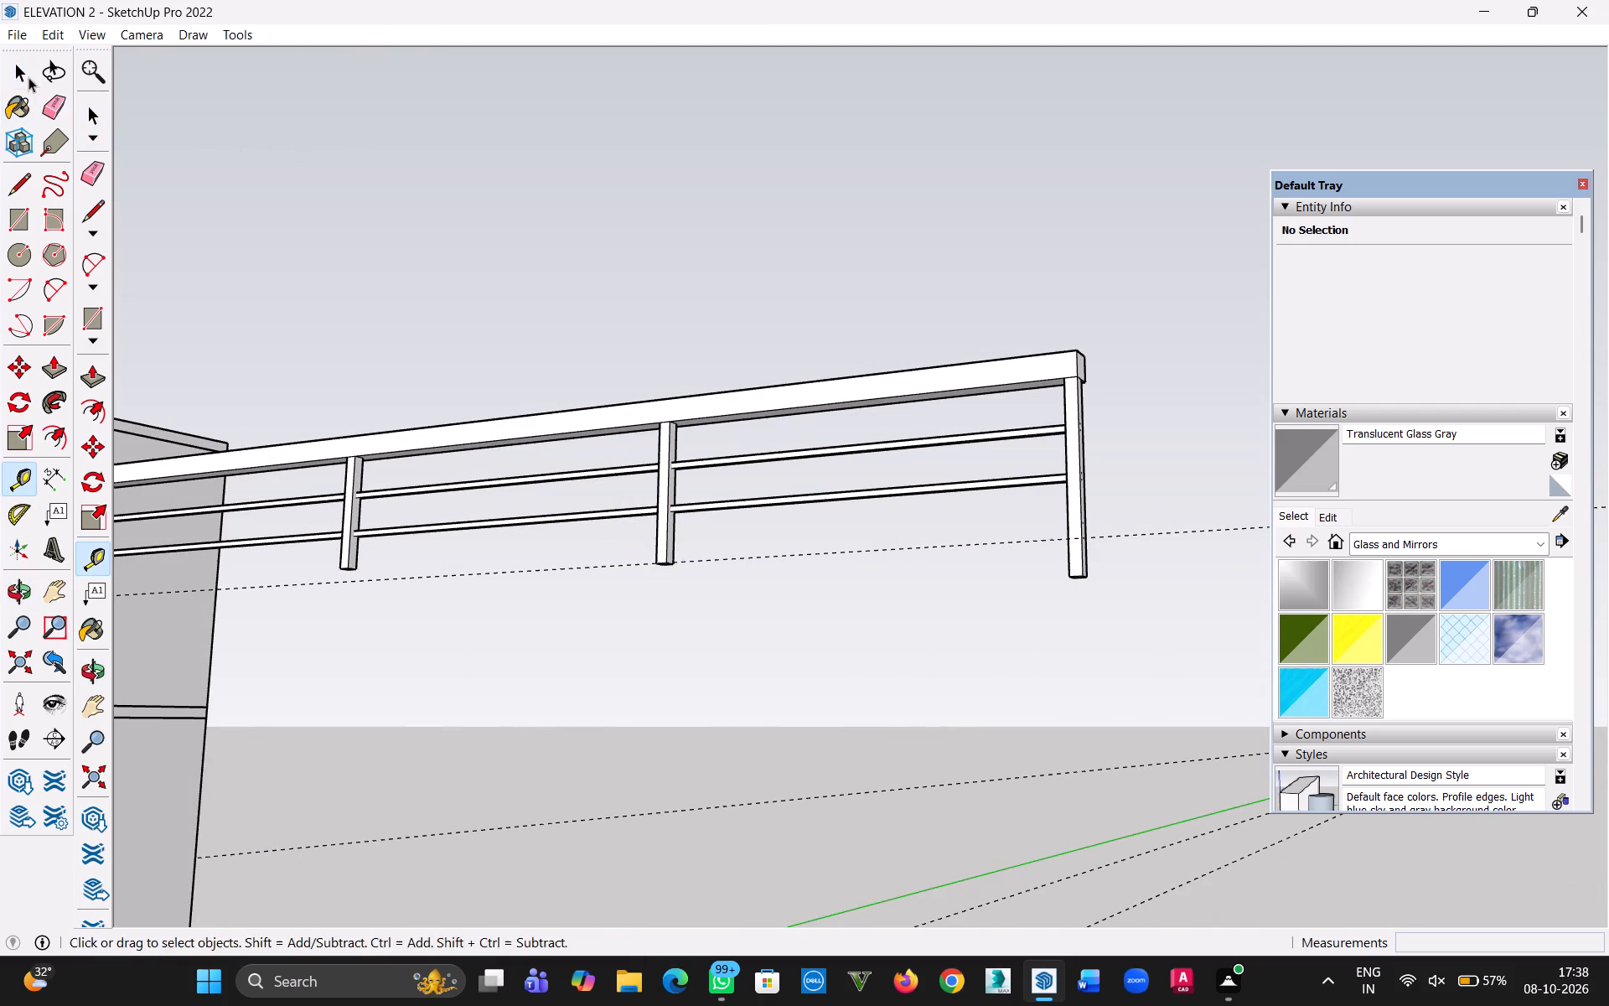
# Place a guide about 2' 1 1/2" below the top rail's upper edge, at the bottom of the second post from the far end post.
pyautogui.moveTo(626, 703); pyautogui.dragTo(906, 755, button='middle')
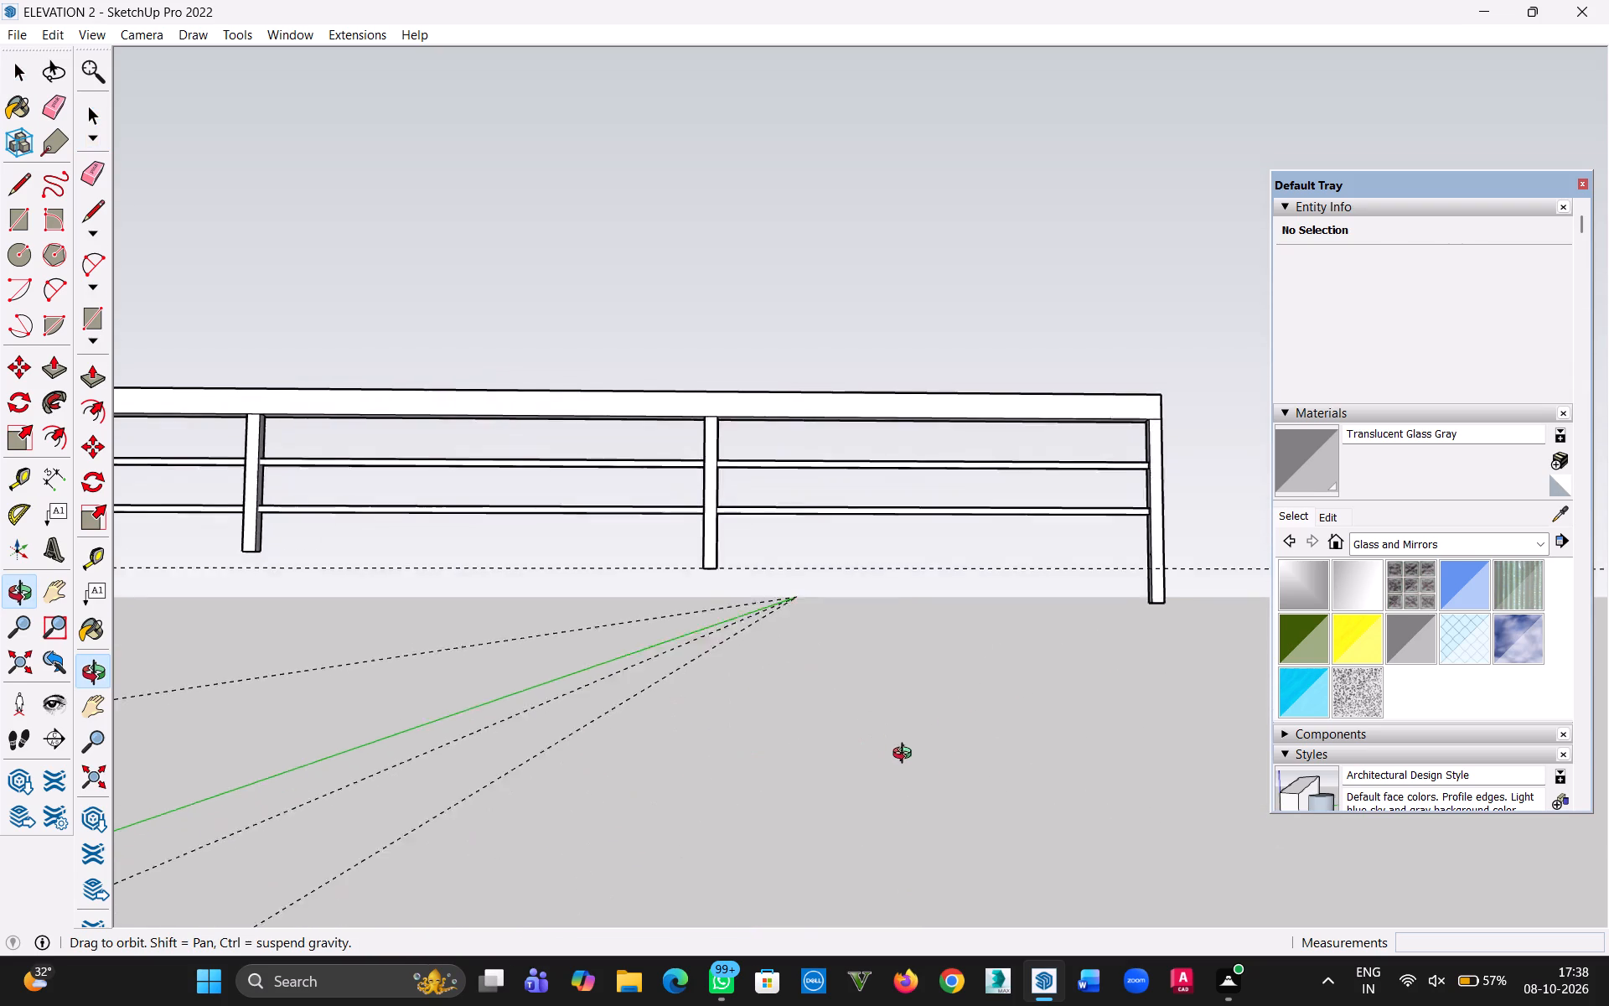
pyautogui.moveTo(906, 755); pyautogui.dragTo(1093, 778, button='middle')
pyautogui.press('t')
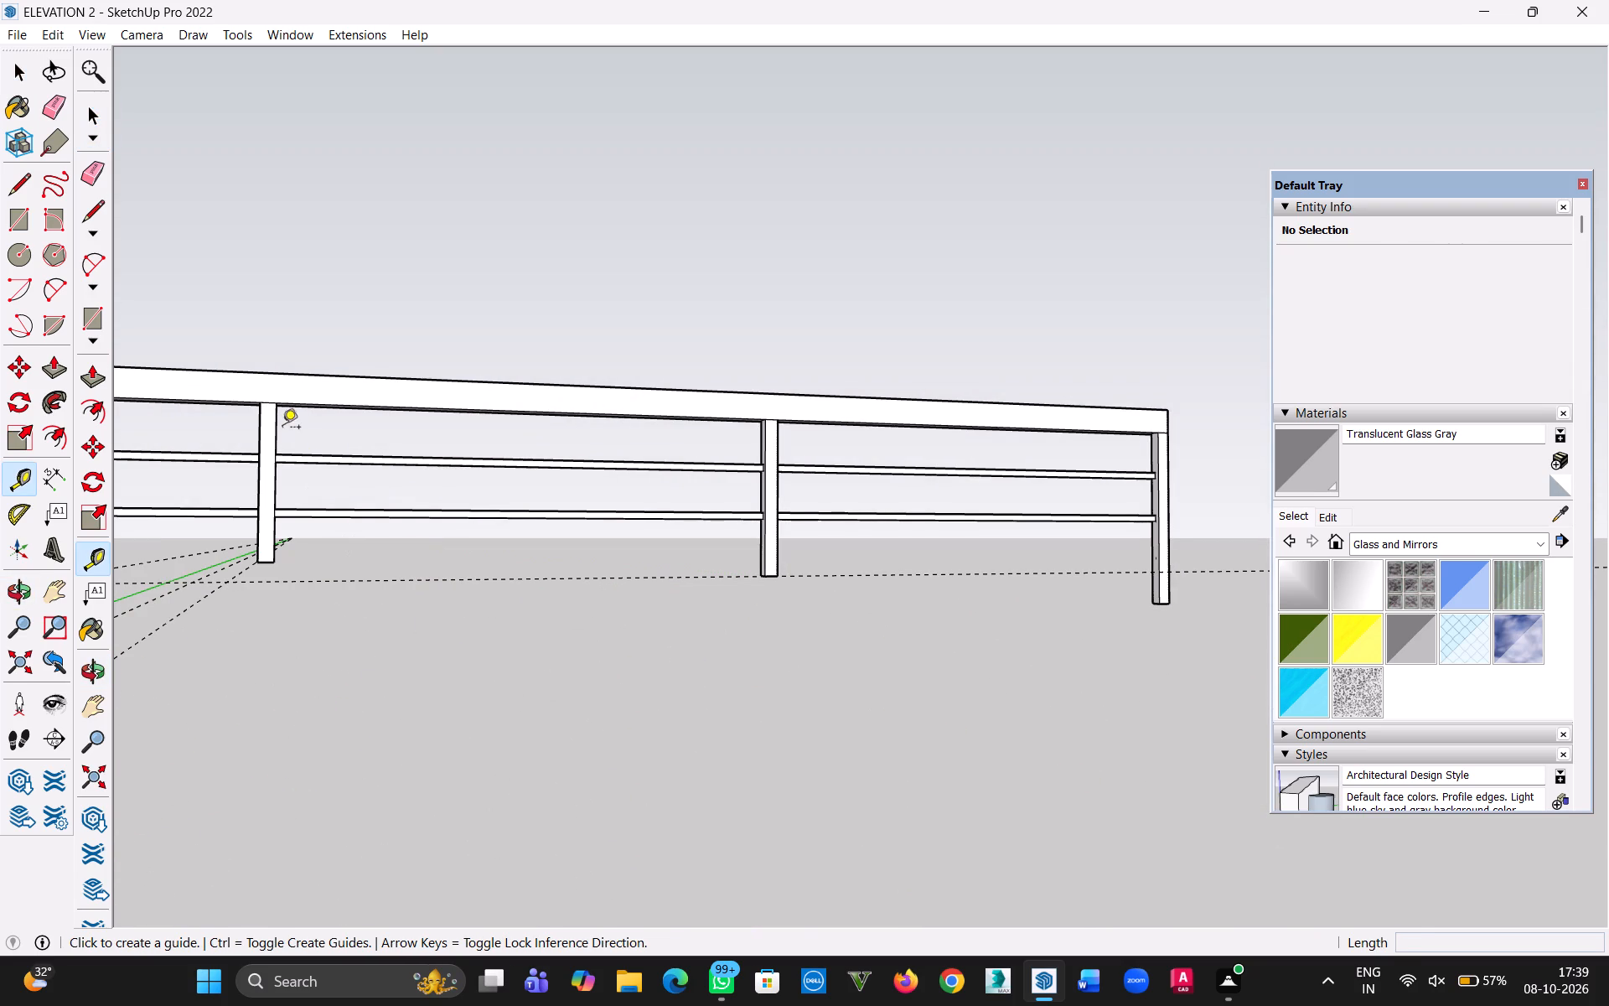
pyautogui.click(270, 372)
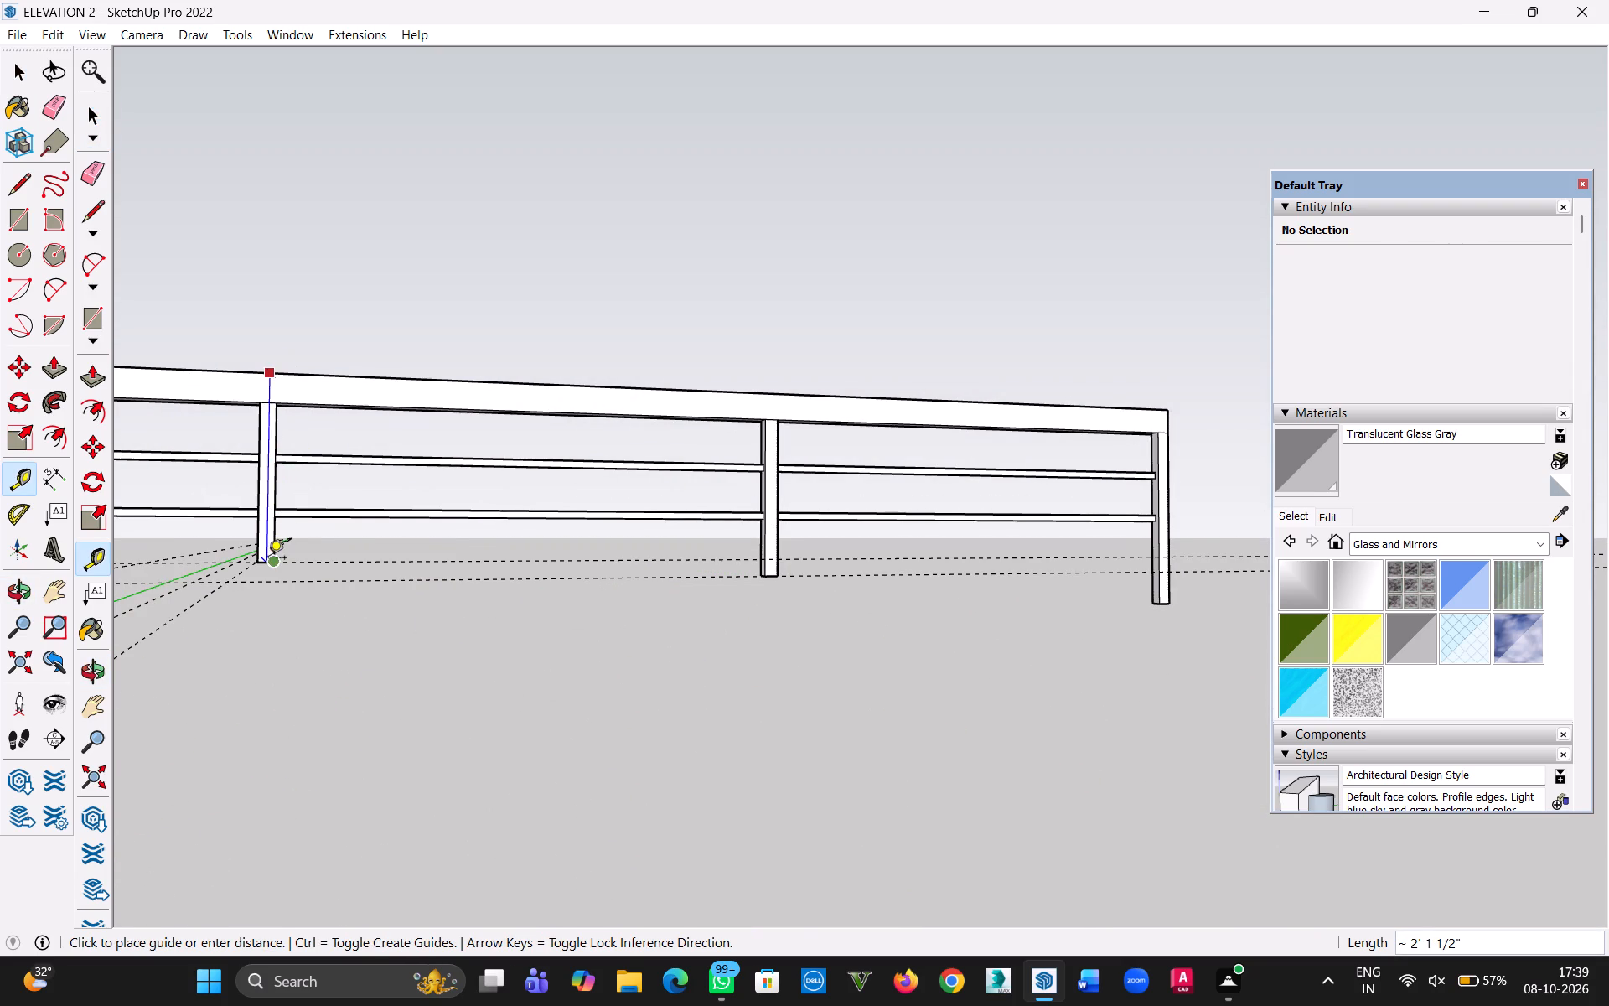
pyautogui.click(268, 559)
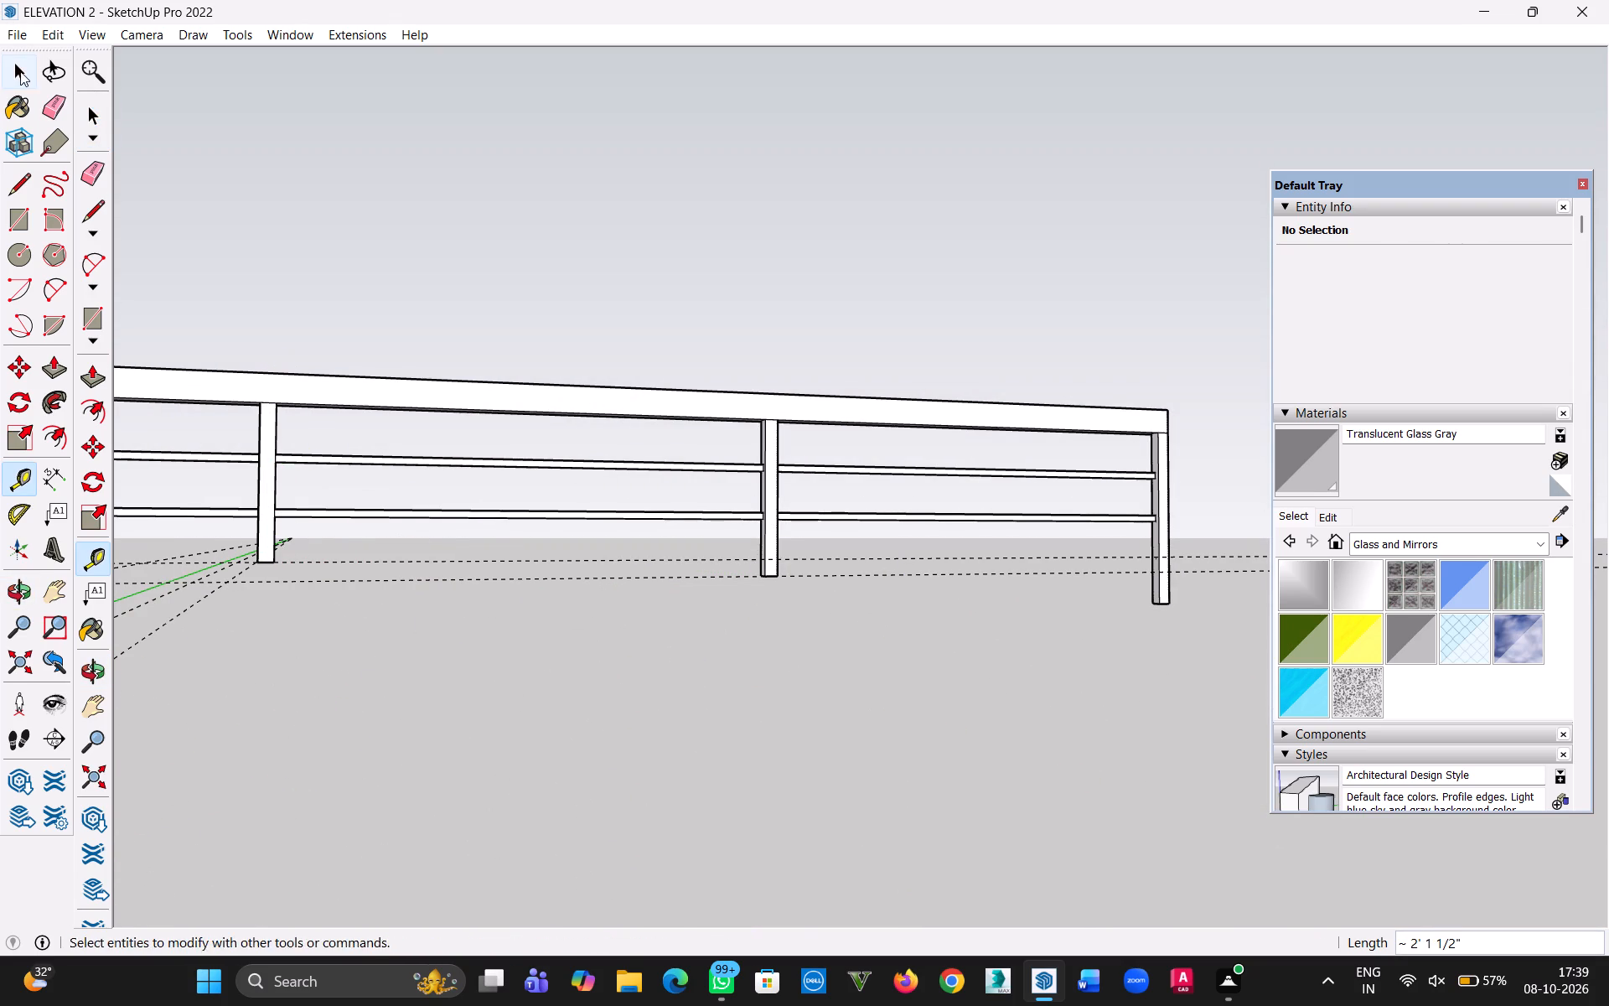
pyautogui.click(20, 71)
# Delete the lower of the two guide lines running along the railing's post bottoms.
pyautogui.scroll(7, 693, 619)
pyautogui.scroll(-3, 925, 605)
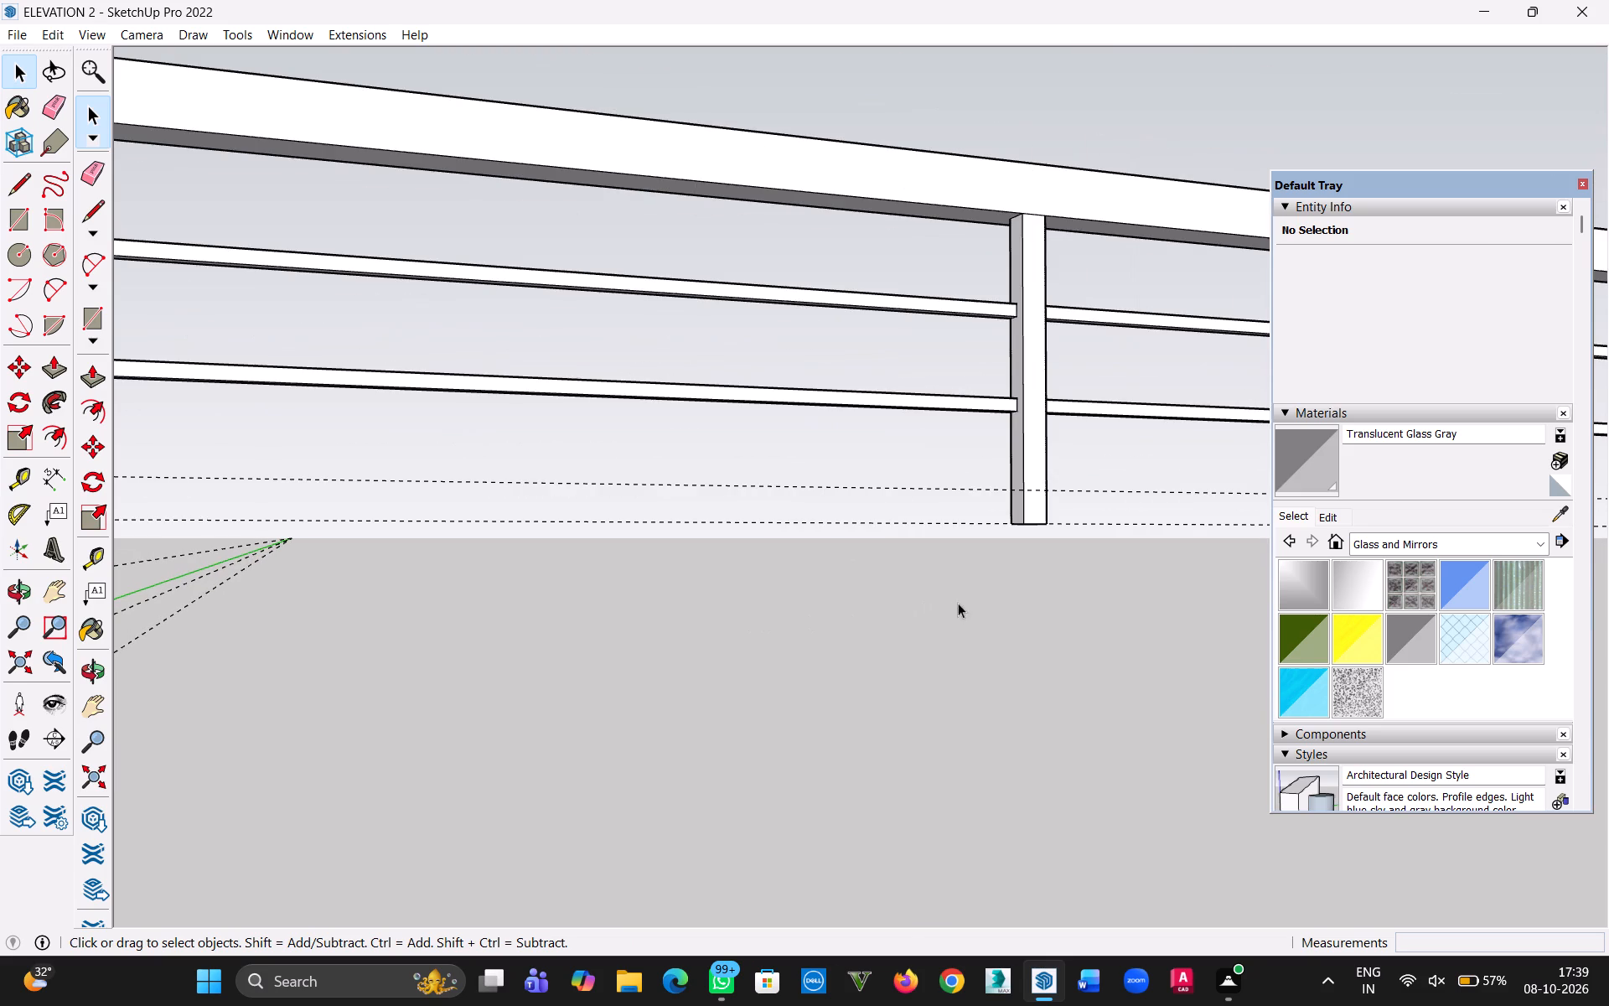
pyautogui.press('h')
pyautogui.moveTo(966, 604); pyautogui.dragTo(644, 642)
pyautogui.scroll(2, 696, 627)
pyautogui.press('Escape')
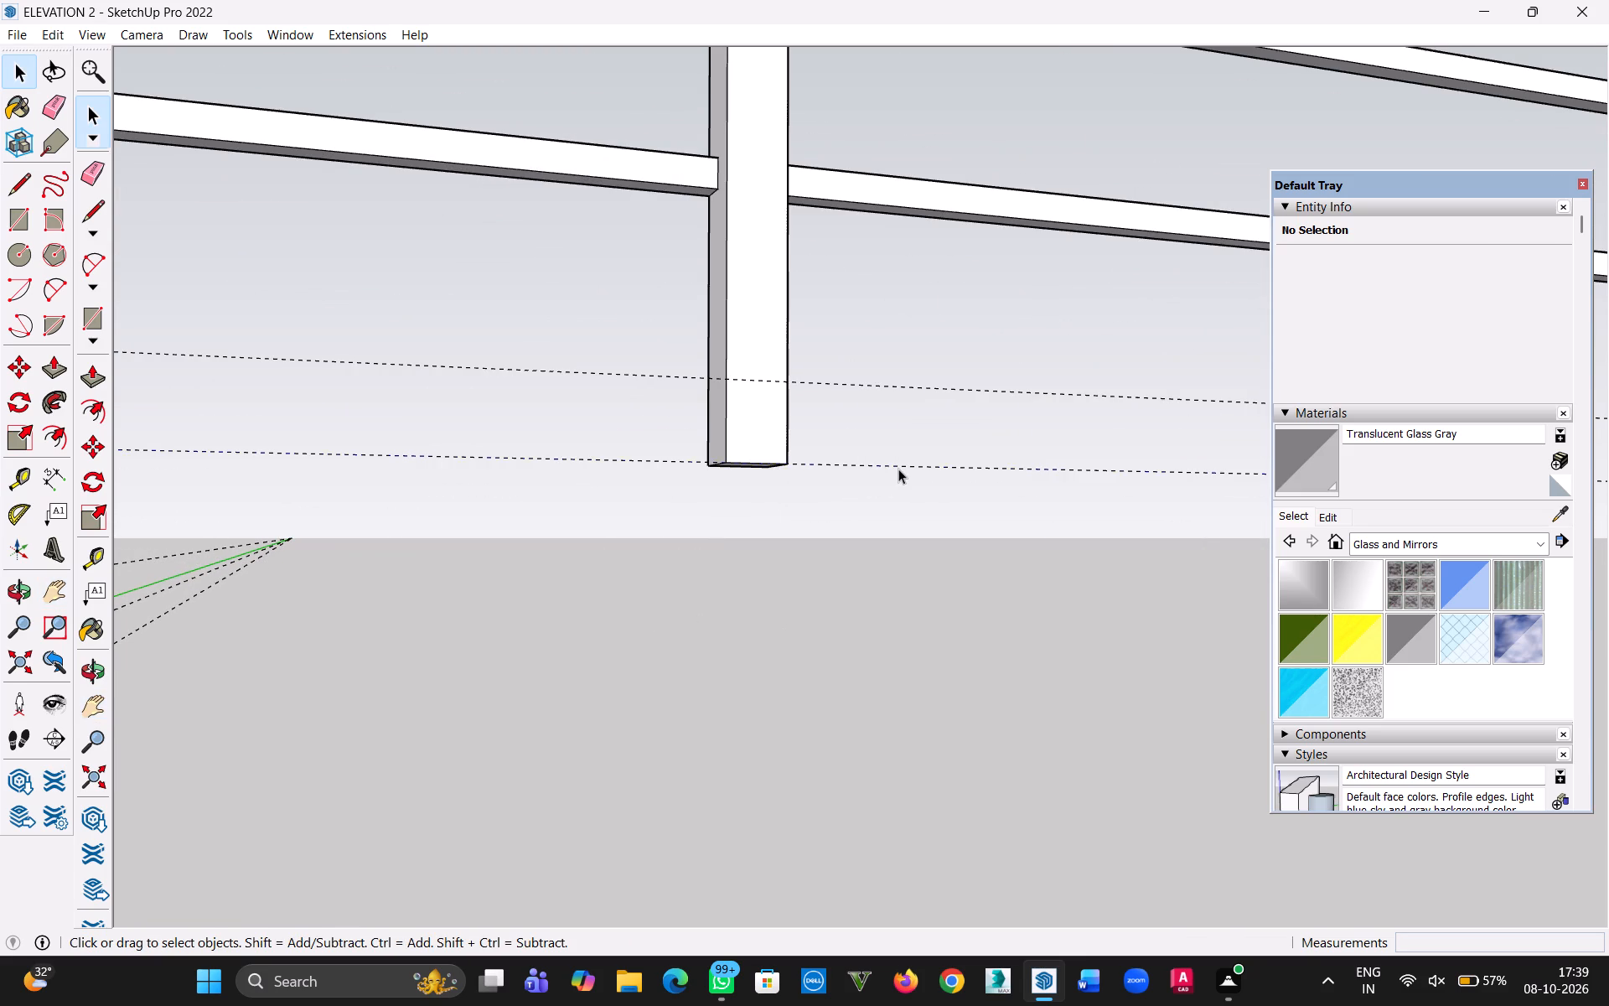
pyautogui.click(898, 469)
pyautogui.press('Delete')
# Push the bottom face of the post next to the far end post up about 2 9/16" to the remaining guide.
pyautogui.press('p')
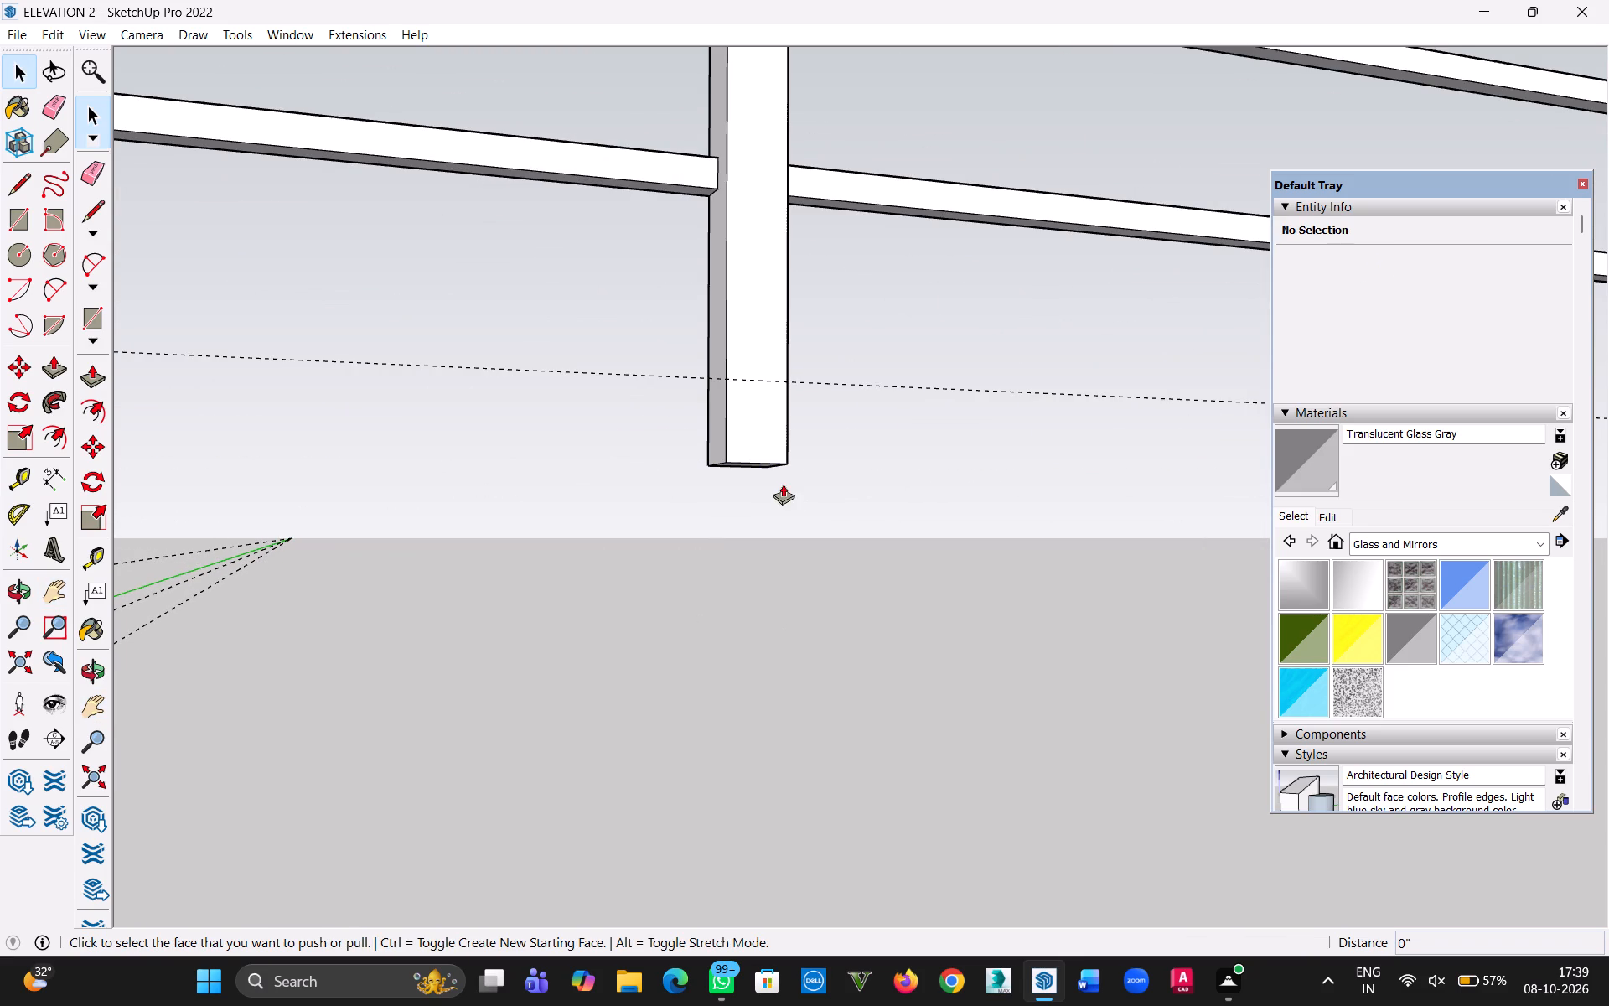
pyautogui.moveTo(756, 470); pyautogui.dragTo(758, 381, button='middle')
pyautogui.scroll(4, 746, 463)
pyautogui.click(746, 458)
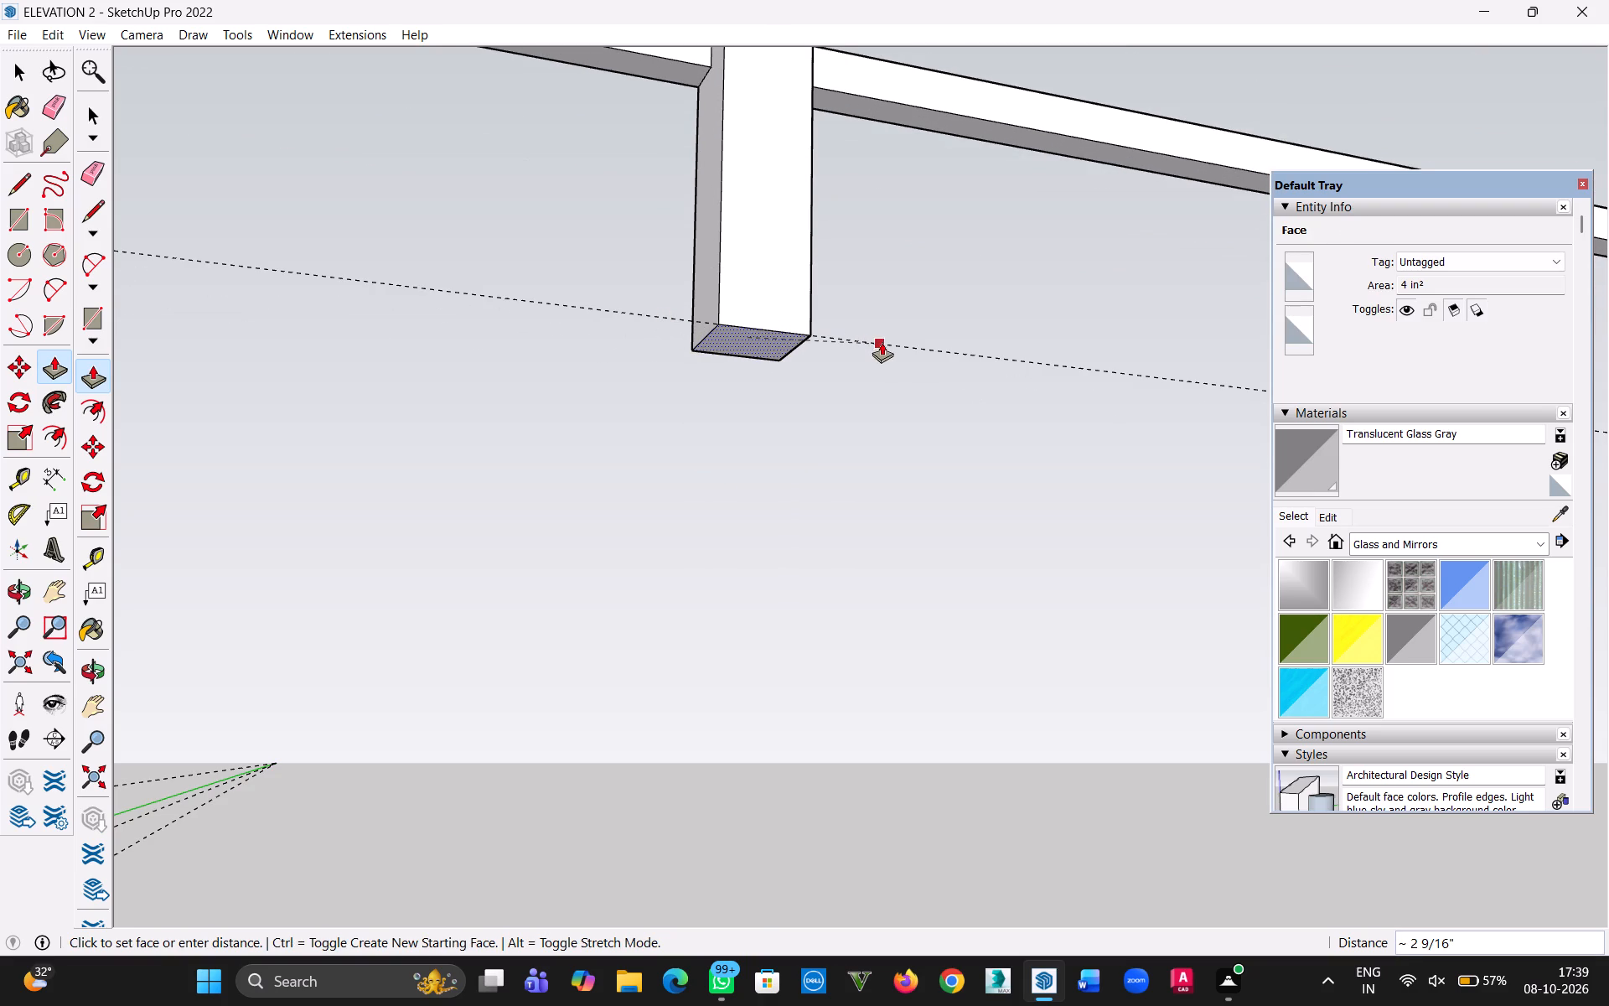
pyautogui.click(921, 344)
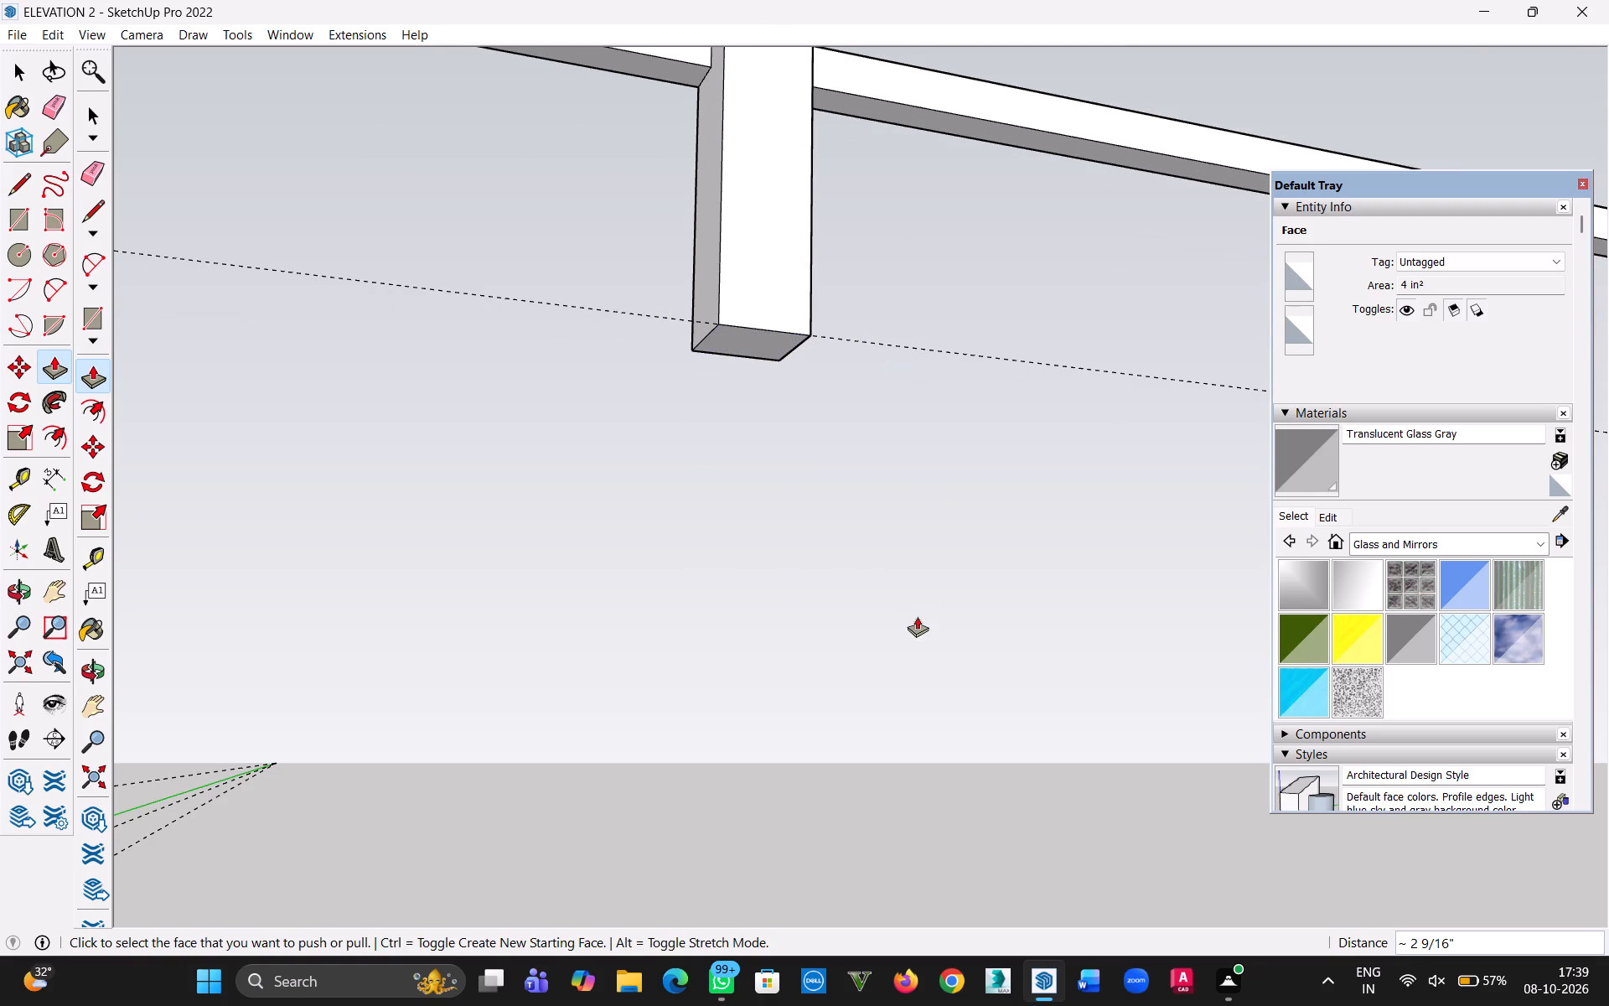
# Push the far end post's bottom face up 8 1/16" to the guide.
pyautogui.press('h')
pyautogui.moveTo(1086, 500); pyautogui.dragTo(0, 581)
pyautogui.moveTo(1216, 522); pyautogui.dragTo(137, 564)
pyautogui.moveTo(965, 569); pyautogui.dragTo(463, 529)
pyautogui.moveTo(819, 738); pyautogui.dragTo(830, 542, button='middle')
pyautogui.press('Escape')
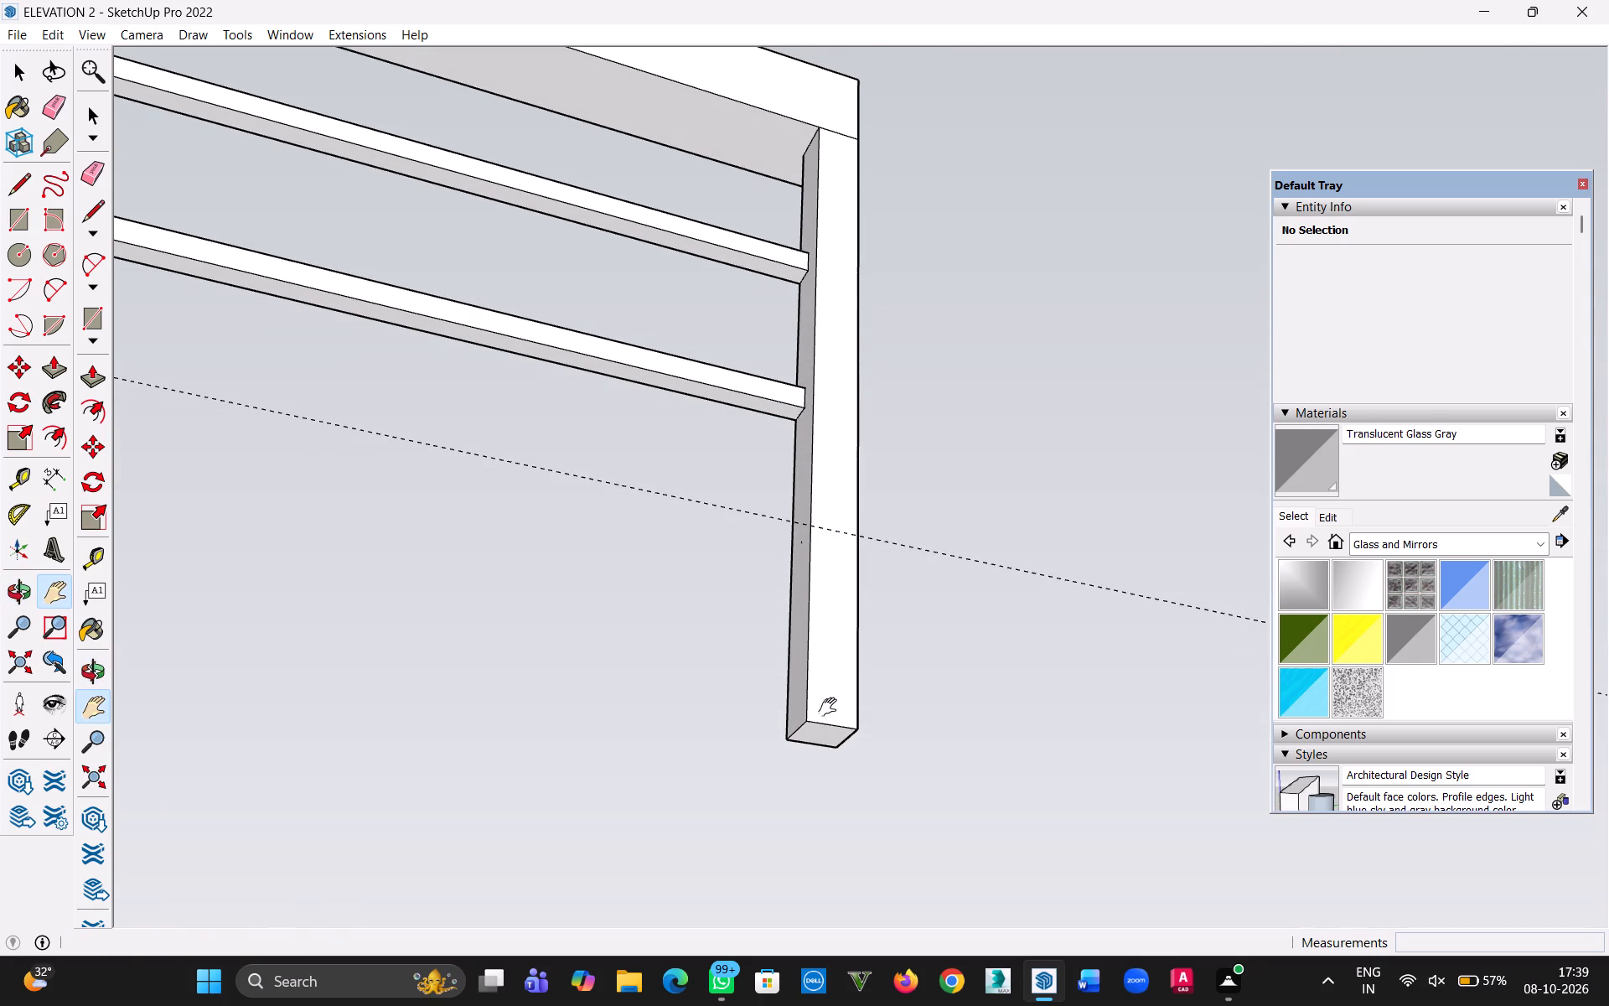
pyautogui.press('Escape')
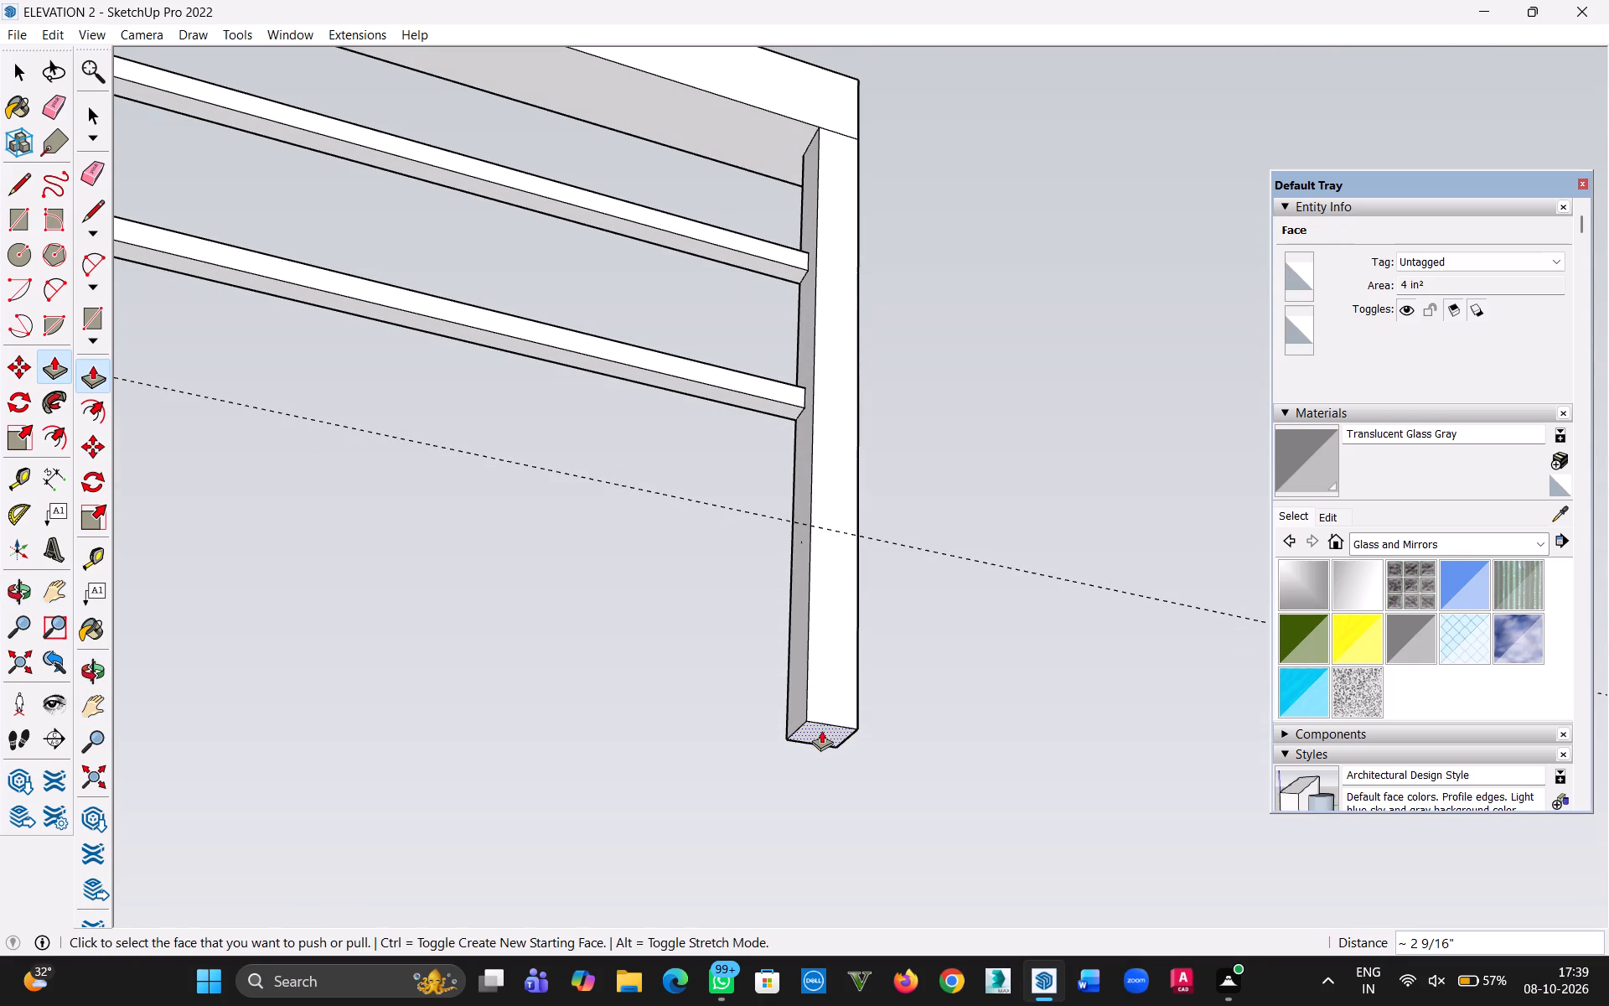
pyautogui.click(821, 730)
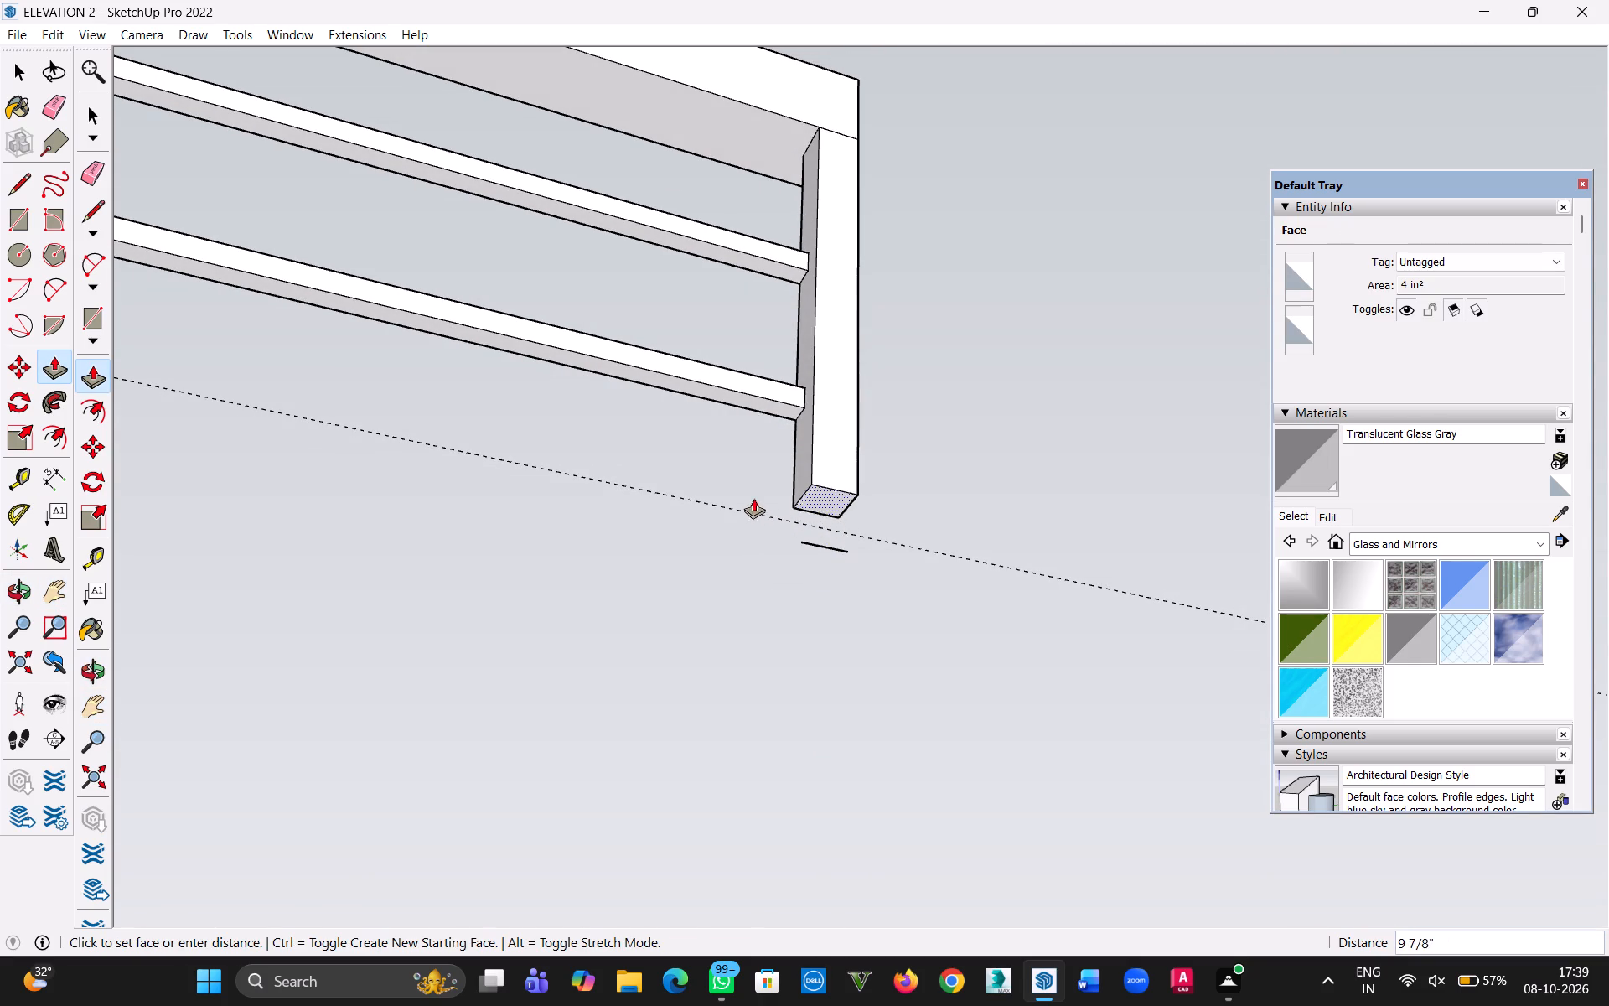
pyautogui.click(715, 505)
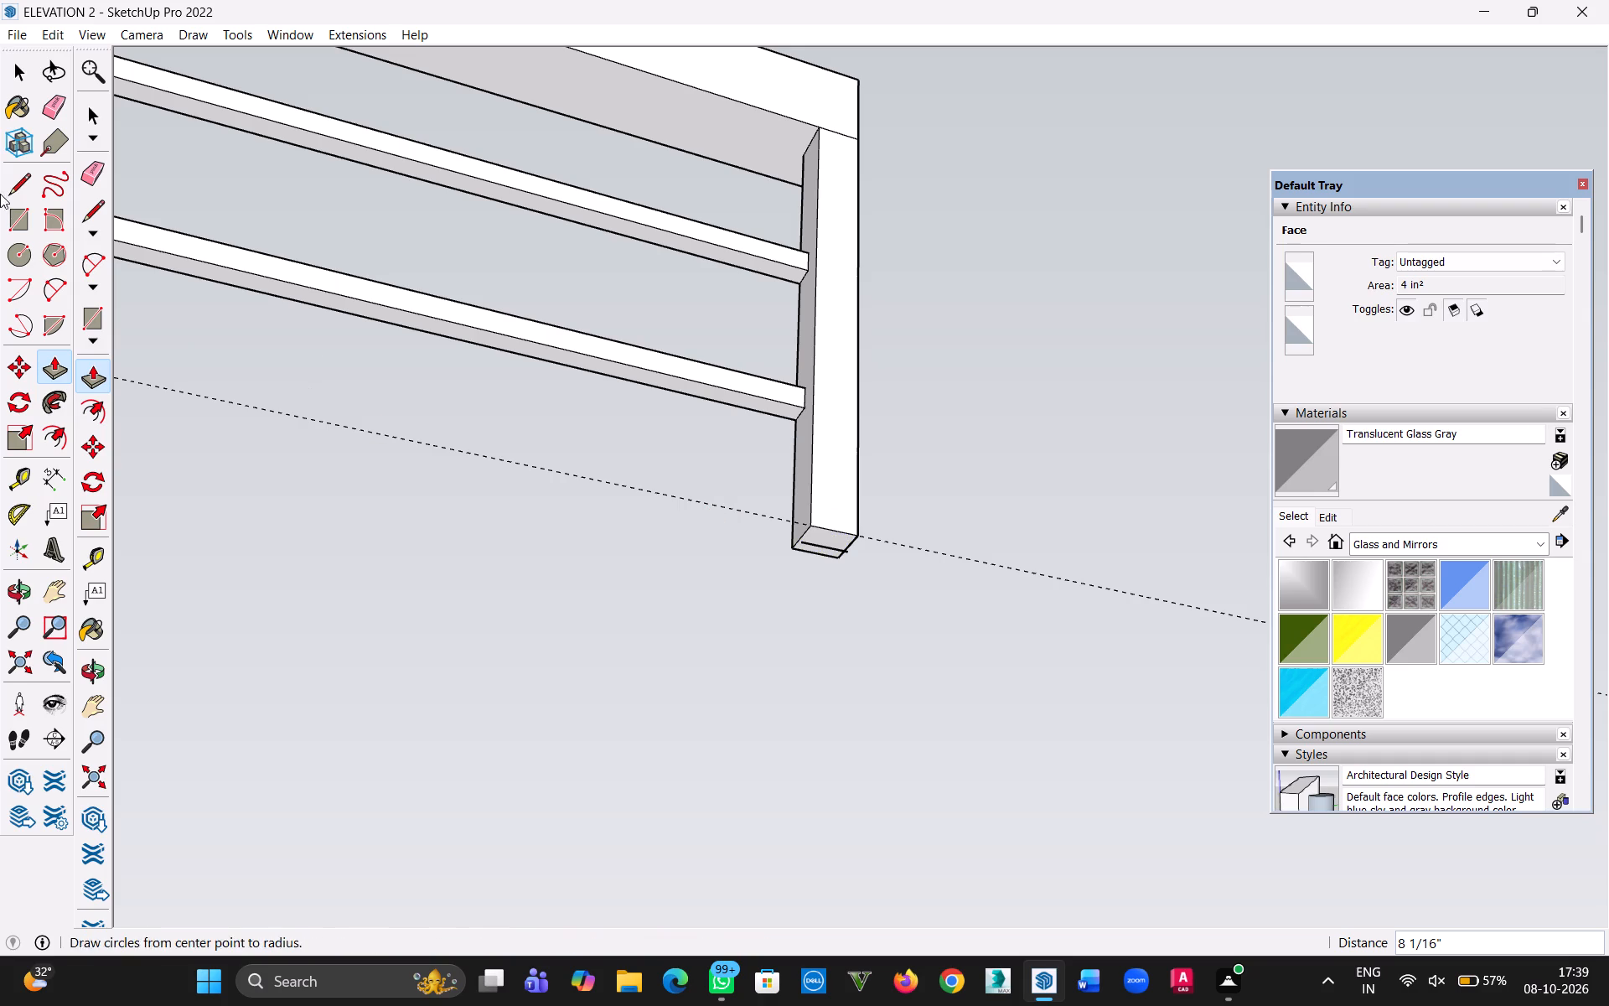
# Delete the 2" leftover edge across the far end post's shortened bottom.
pyautogui.click(15, 77)
pyautogui.scroll(1, 850, 576)
pyautogui.moveTo(850, 582); pyautogui.dragTo(854, 638, button='middle')
pyautogui.click(844, 548)
pyautogui.press('Delete')
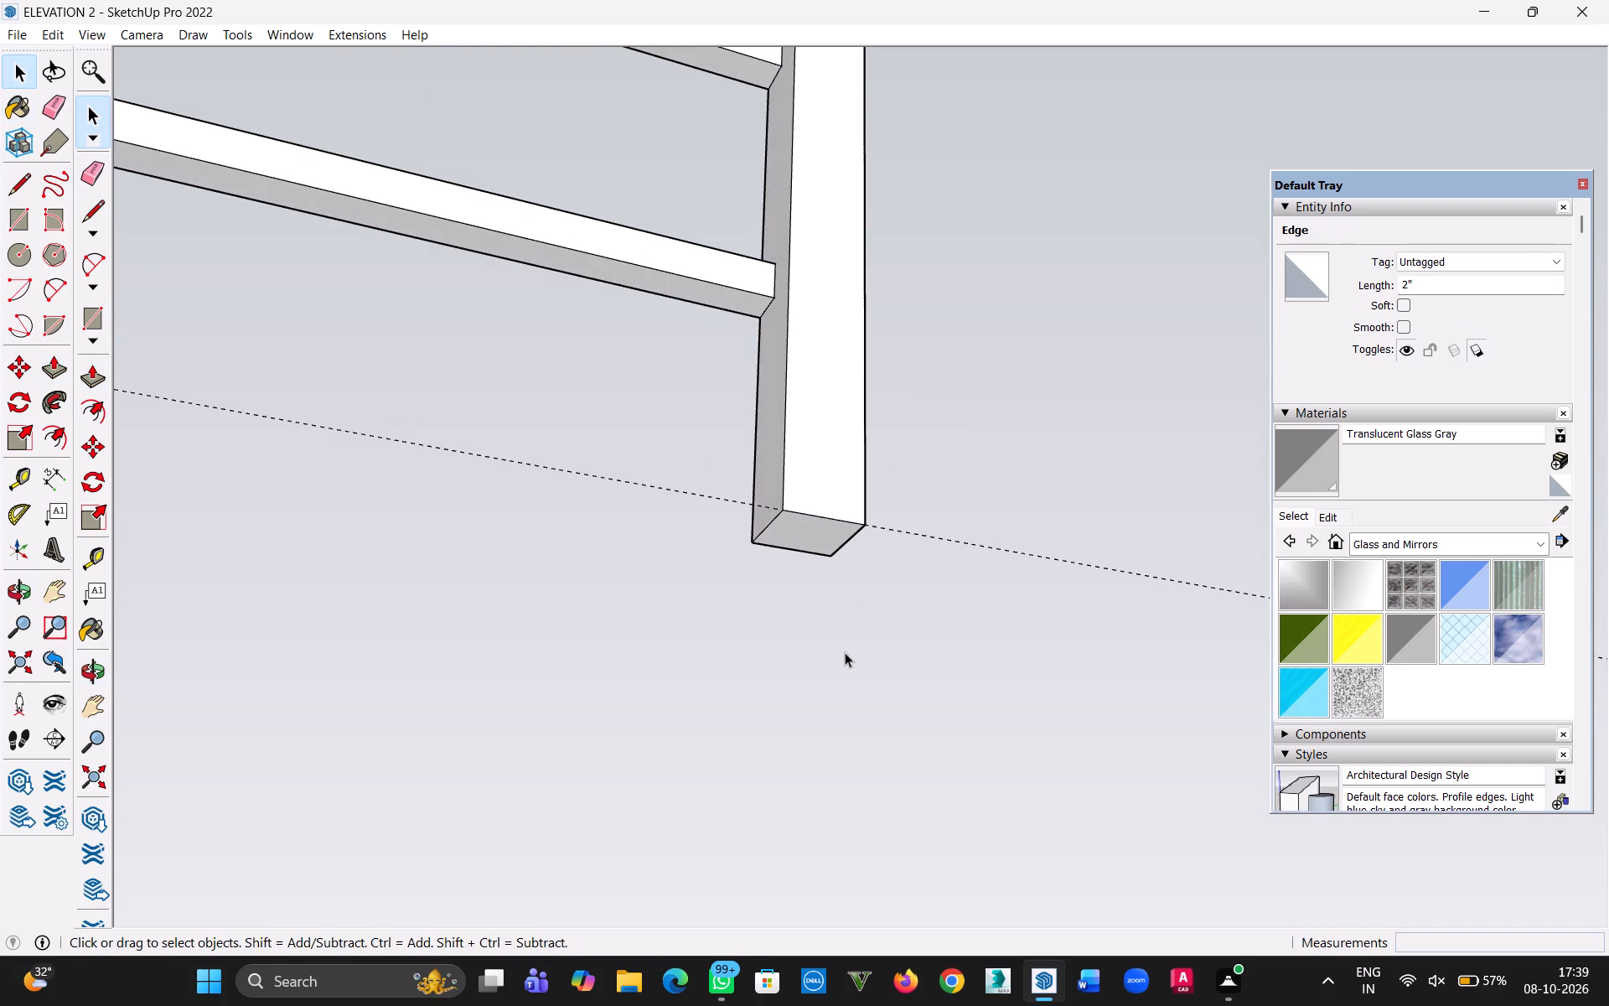
# Save the model.
pyautogui.scroll(-12, 586, 533)
pyautogui.hotkey('ctrl', 's')
pyautogui.tripleClick(629, 345)
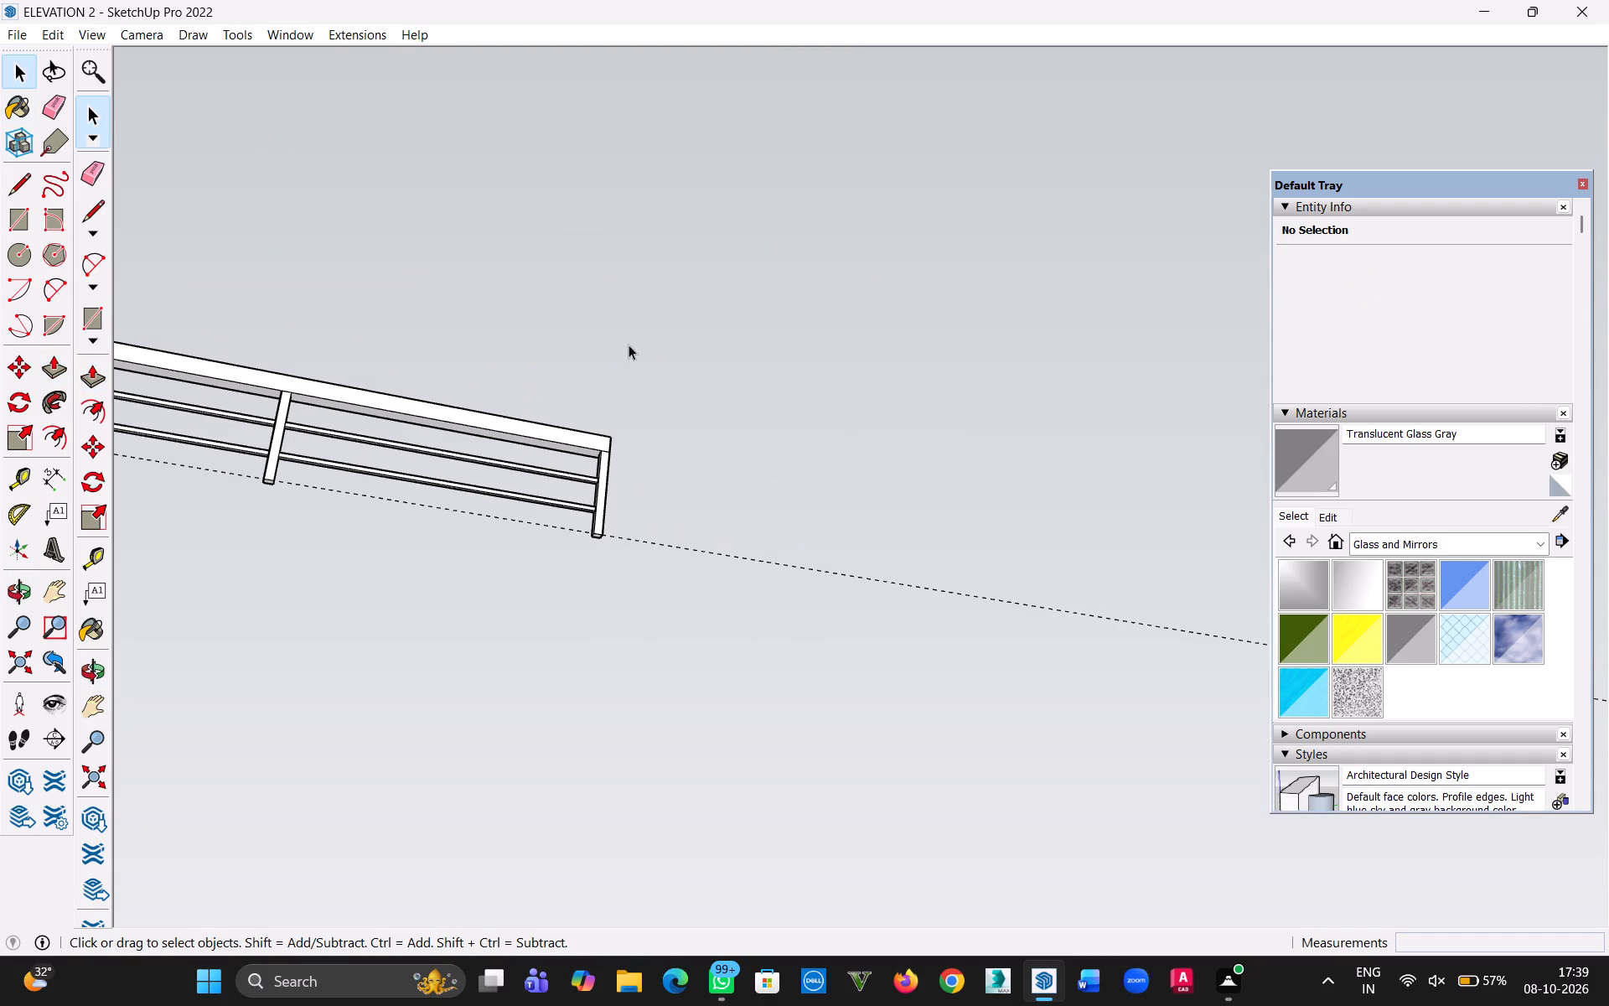
pyautogui.click(628, 345)
# Make a group of the whole connected two-bar railing.
pyautogui.click(18, 80)
pyautogui.scroll(-8, 757, 532)
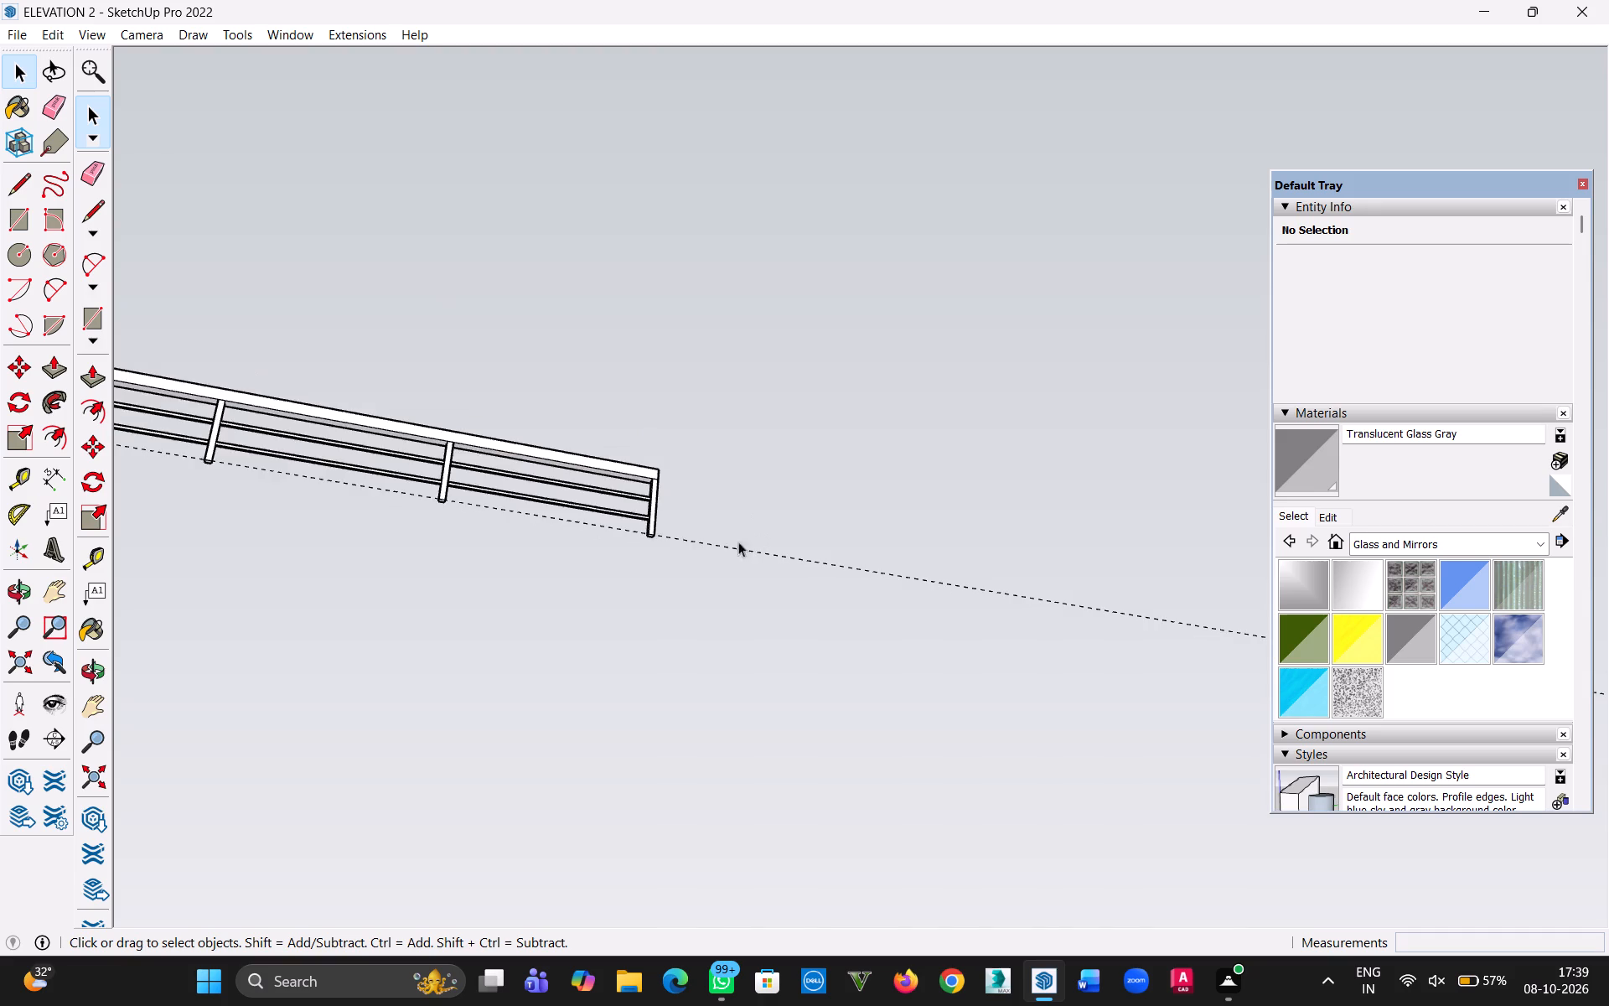
pyautogui.scroll(-16, 738, 542)
pyautogui.moveTo(665, 438); pyautogui.dragTo(712, 738, button='middle')
pyautogui.middleClick(712, 743)
pyautogui.middleClick(717, 768)
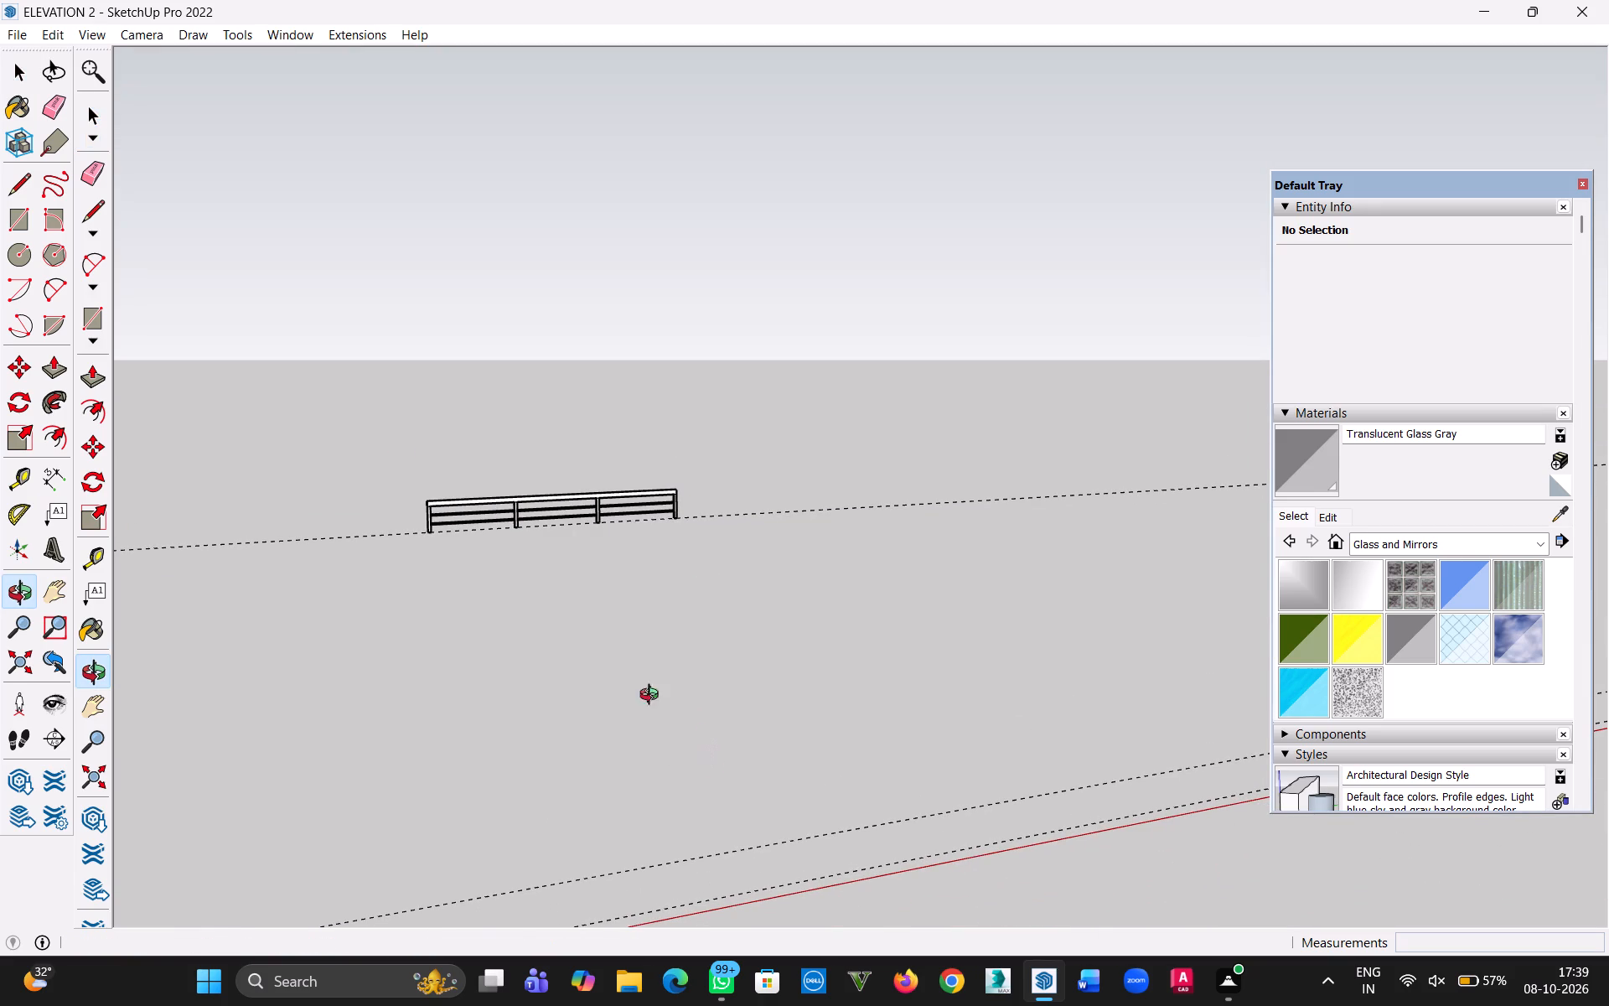
pyautogui.scroll(9, 484, 489)
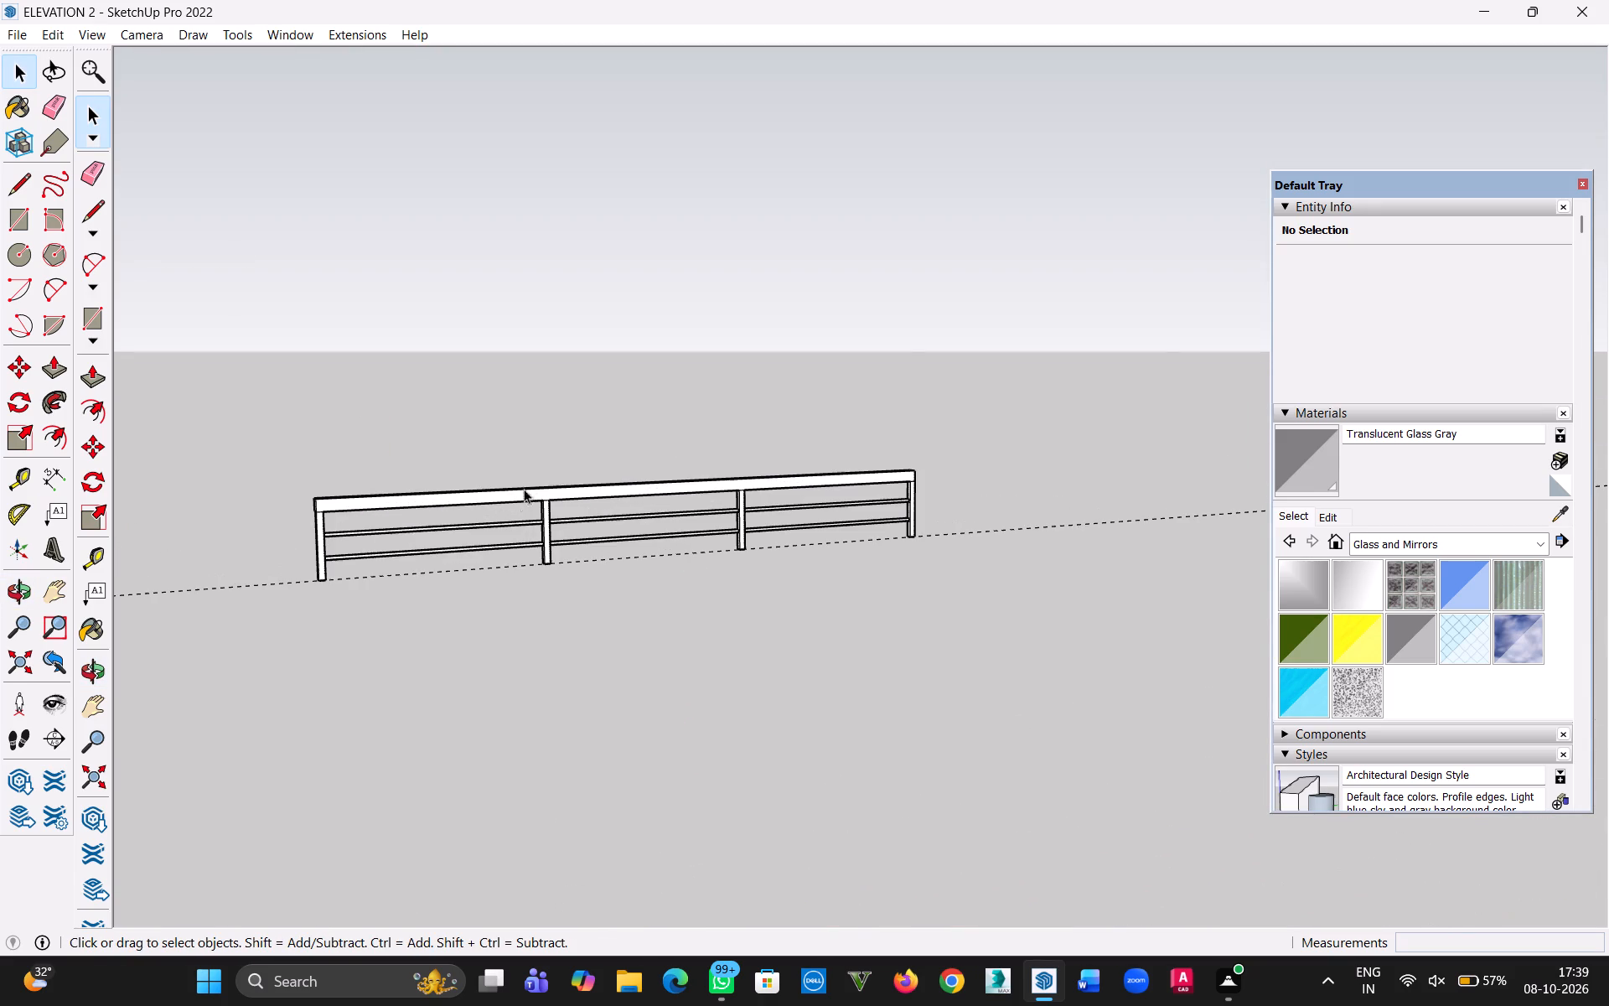
pyautogui.tripleClick(530, 496)
pyautogui.rightClick(541, 498)
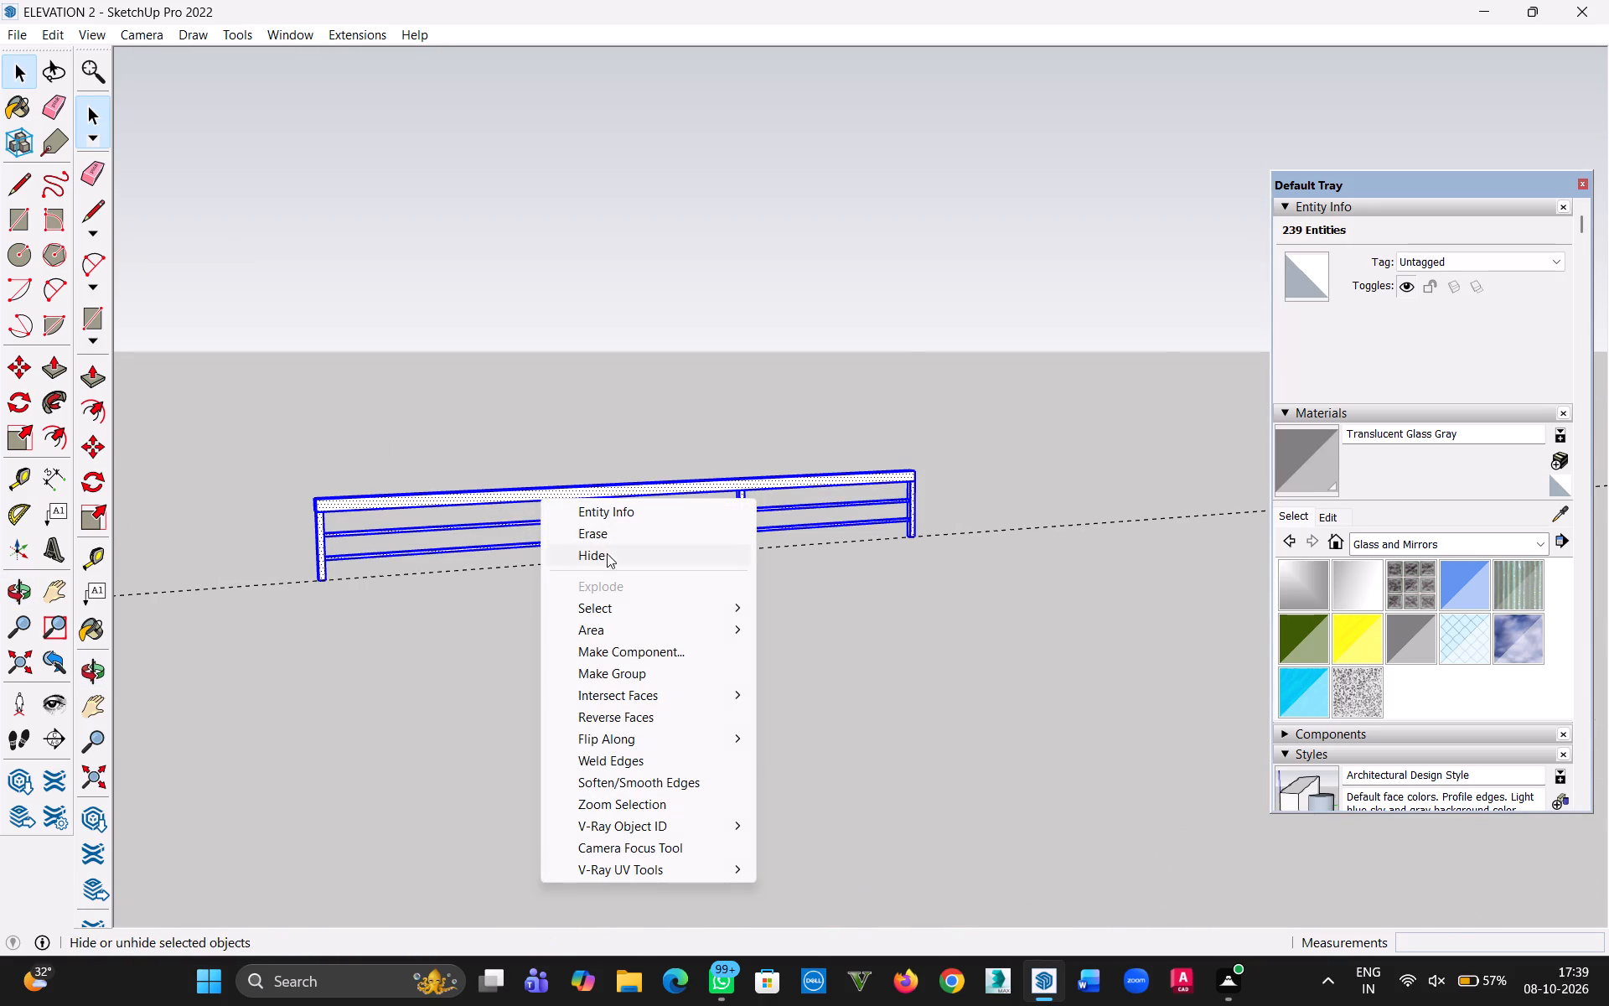
pyautogui.click(624, 677)
pyautogui.click(766, 319)
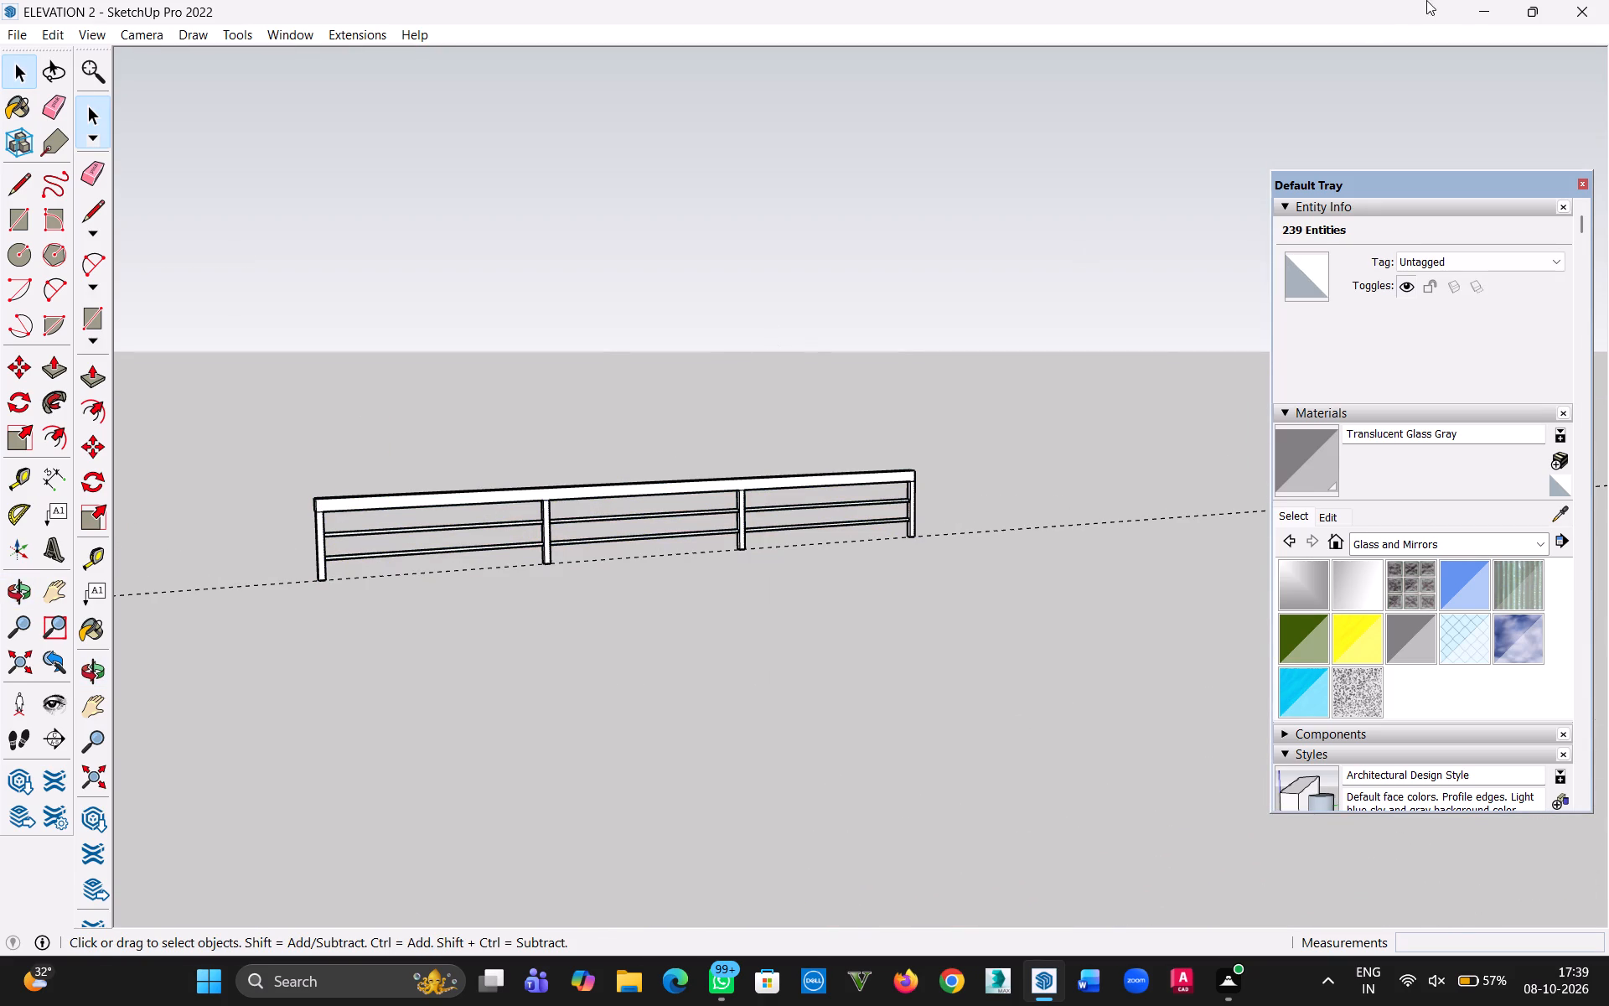
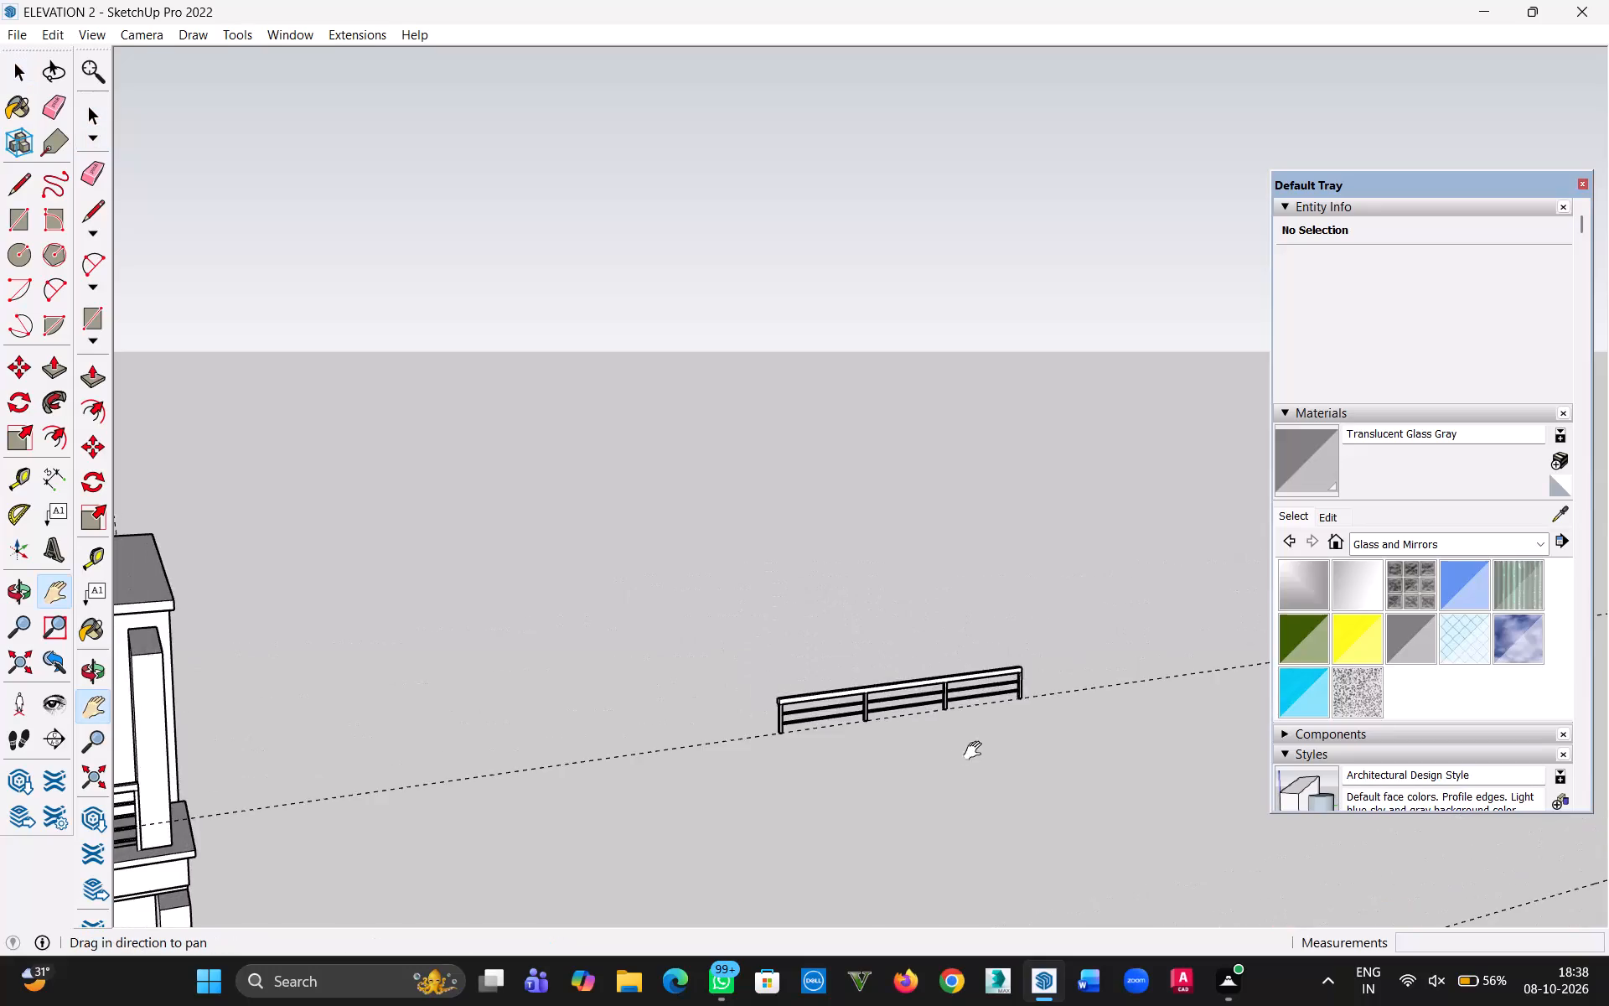
# Move the grouped two-bar railing about 57' by its top end corner to the top of the ground-floor pillar beside the boundary wall.
pyautogui.moveTo(964, 749); pyautogui.dragTo(824, 680, button='middle')
pyautogui.scroll(-6, 867, 726)
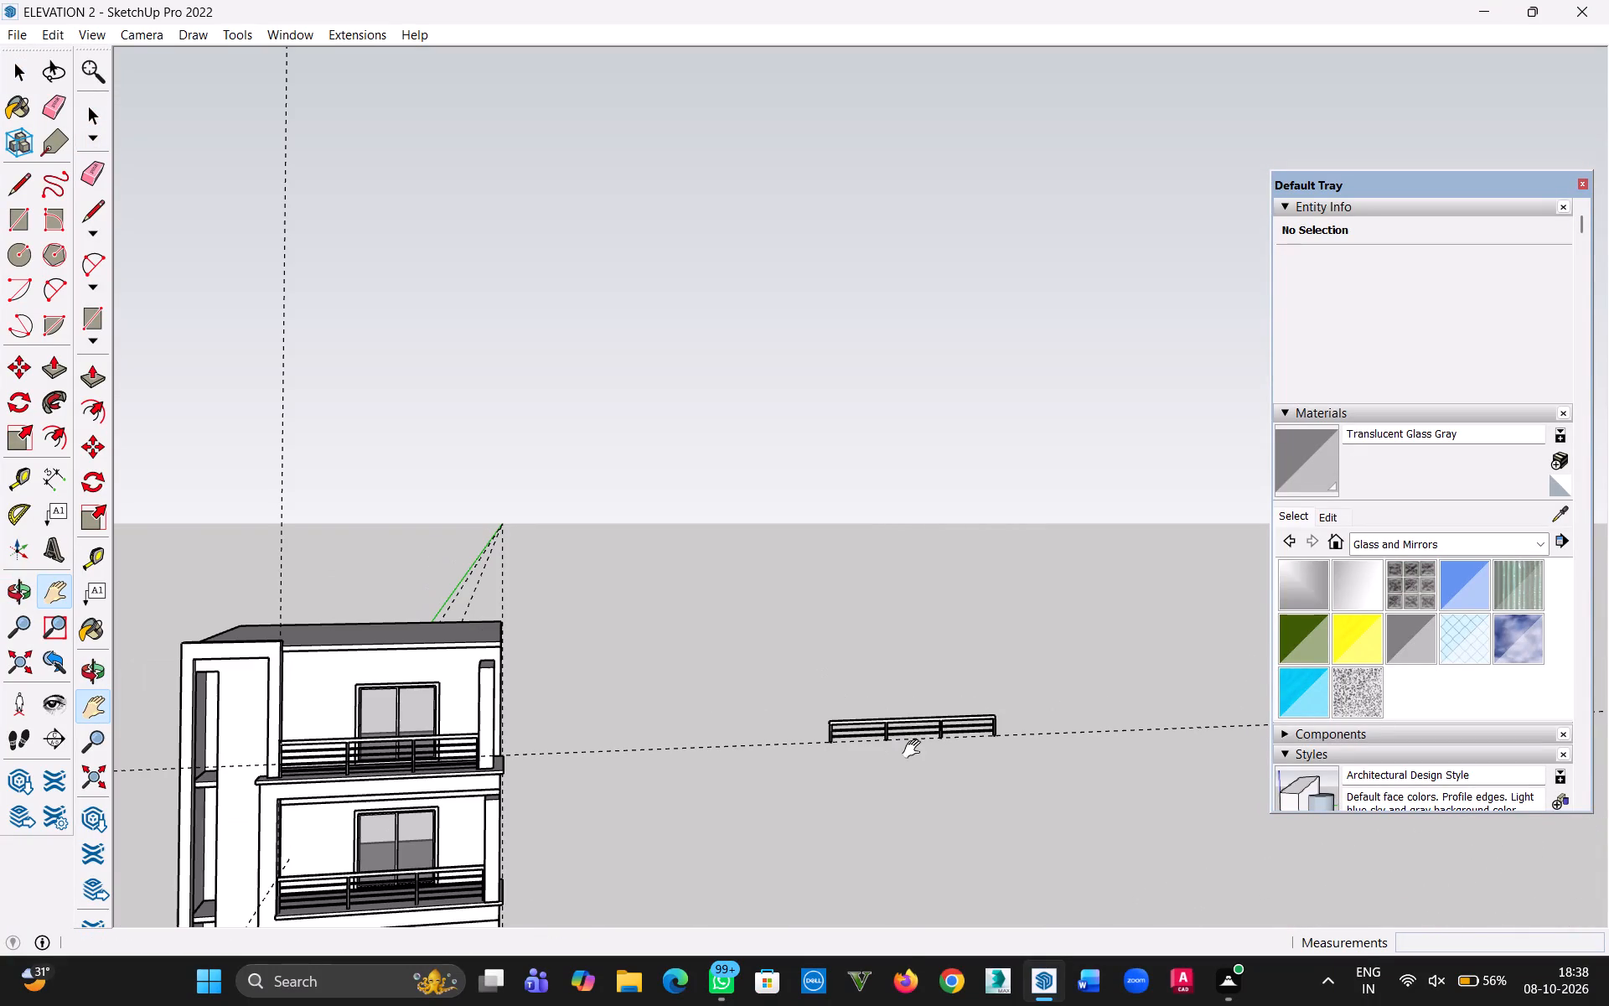
pyautogui.scroll(5, 953, 796)
pyautogui.moveTo(917, 795); pyautogui.dragTo(913, 774, button='middle')
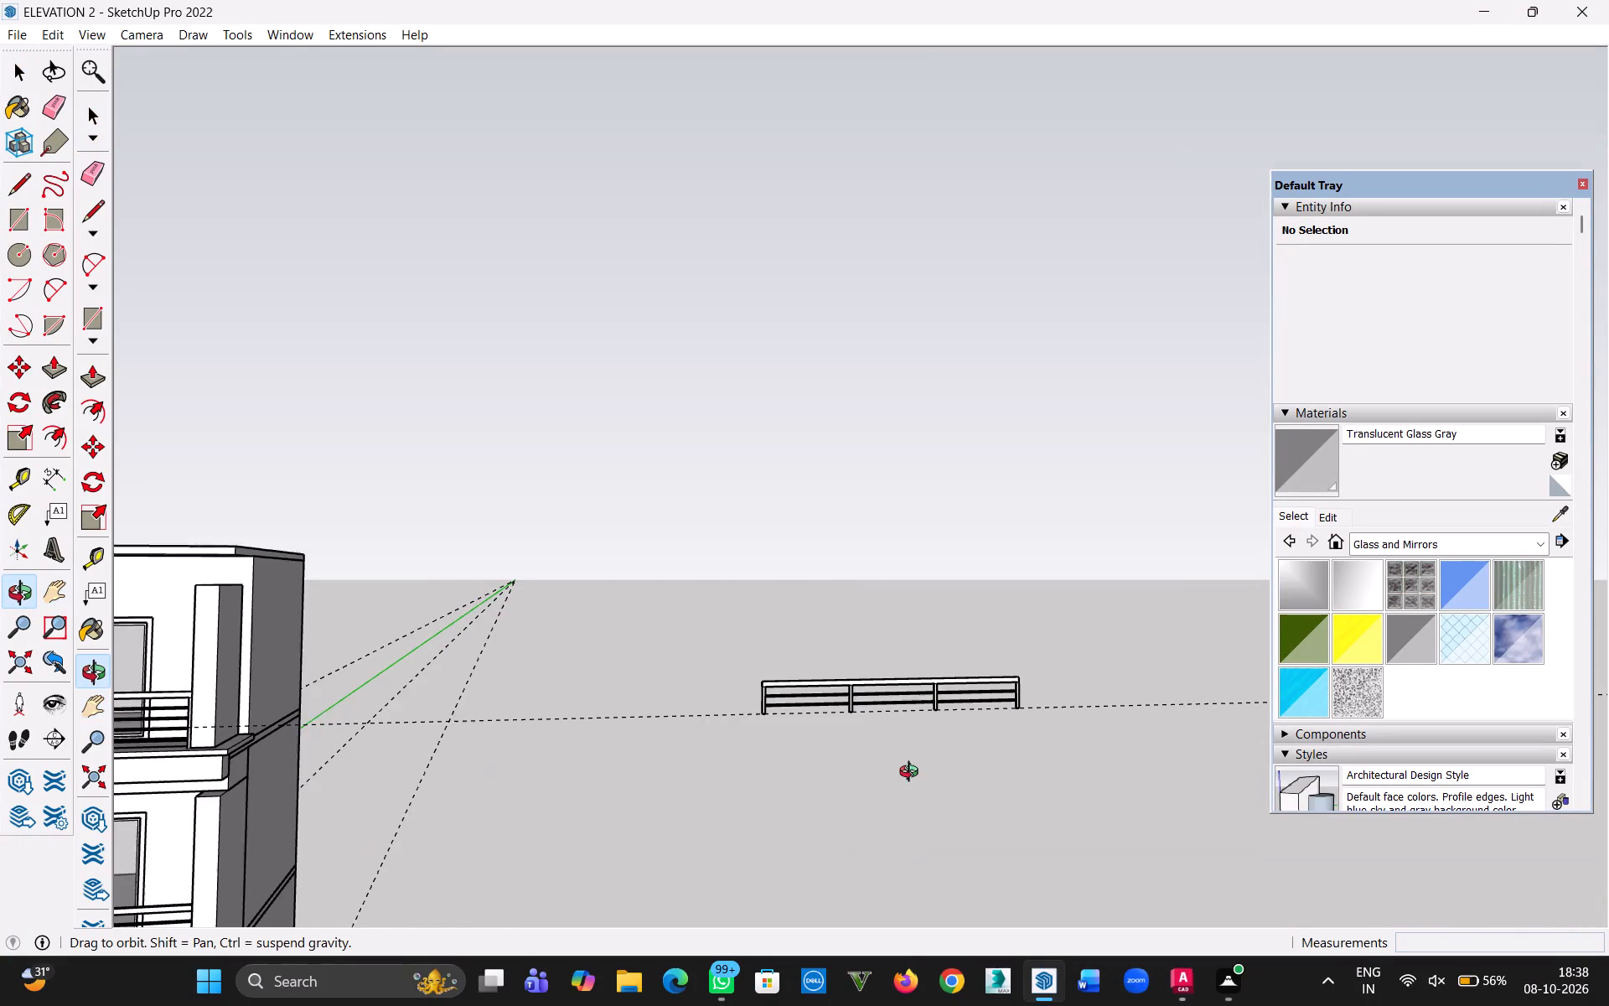
pyautogui.moveTo(913, 774); pyautogui.dragTo(913, 775, button='middle')
pyautogui.press('Escape')
pyautogui.press('Escape')
pyautogui.click(792, 690)
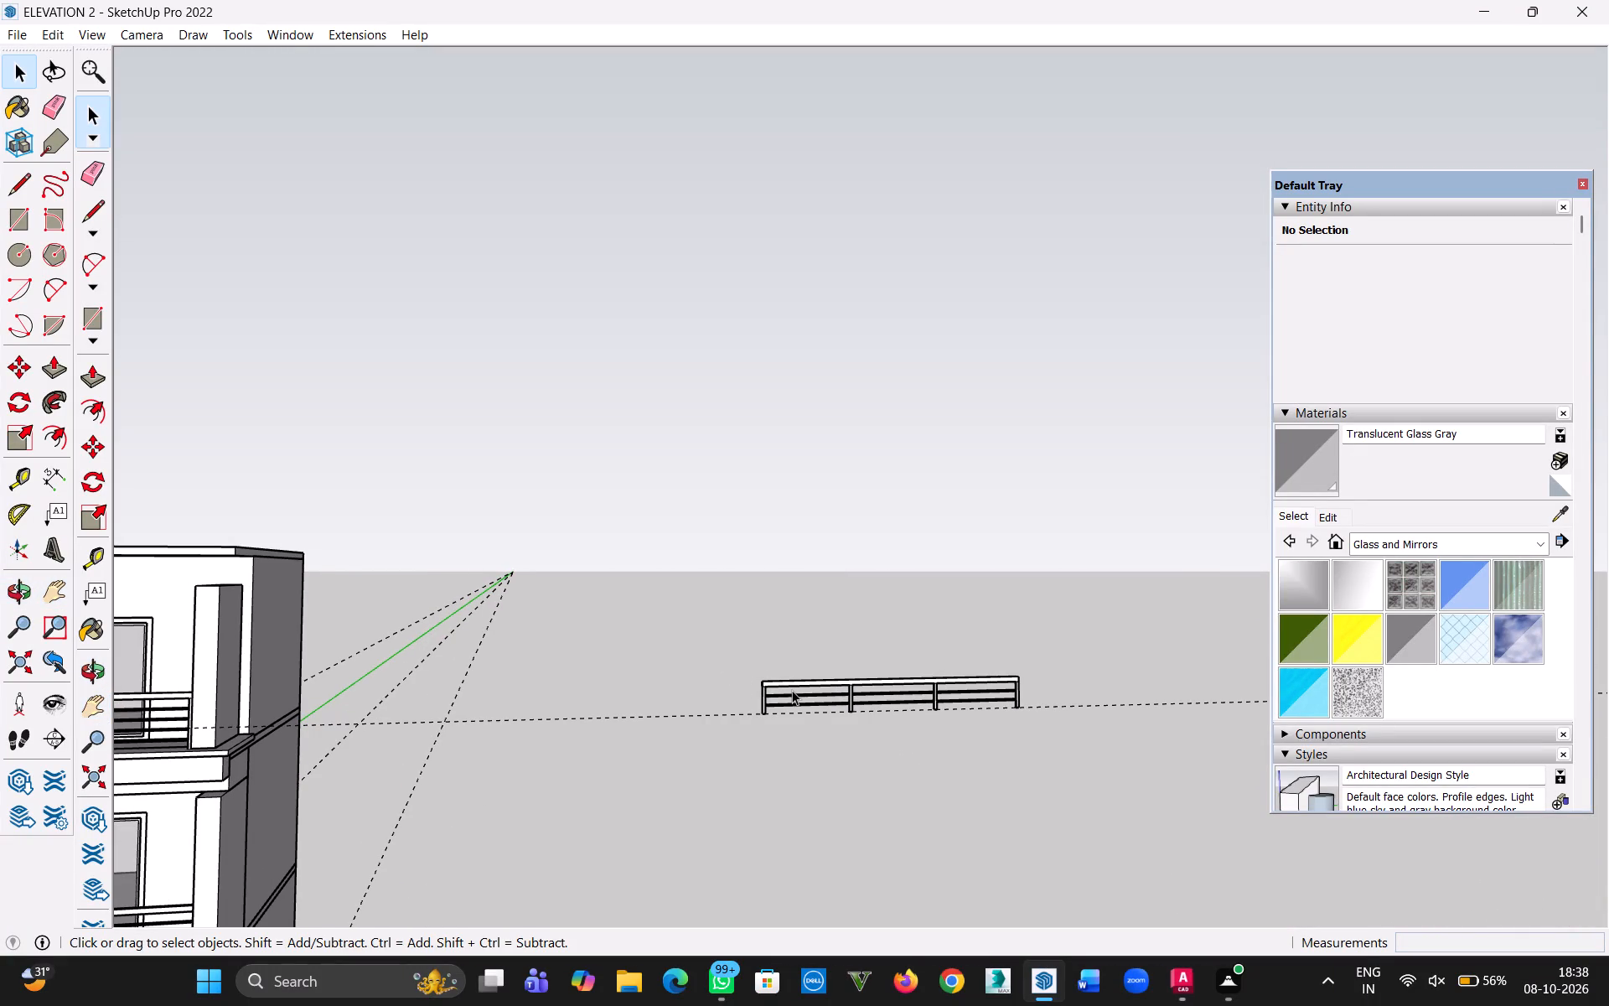
pyautogui.click(783, 680)
pyautogui.press('m')
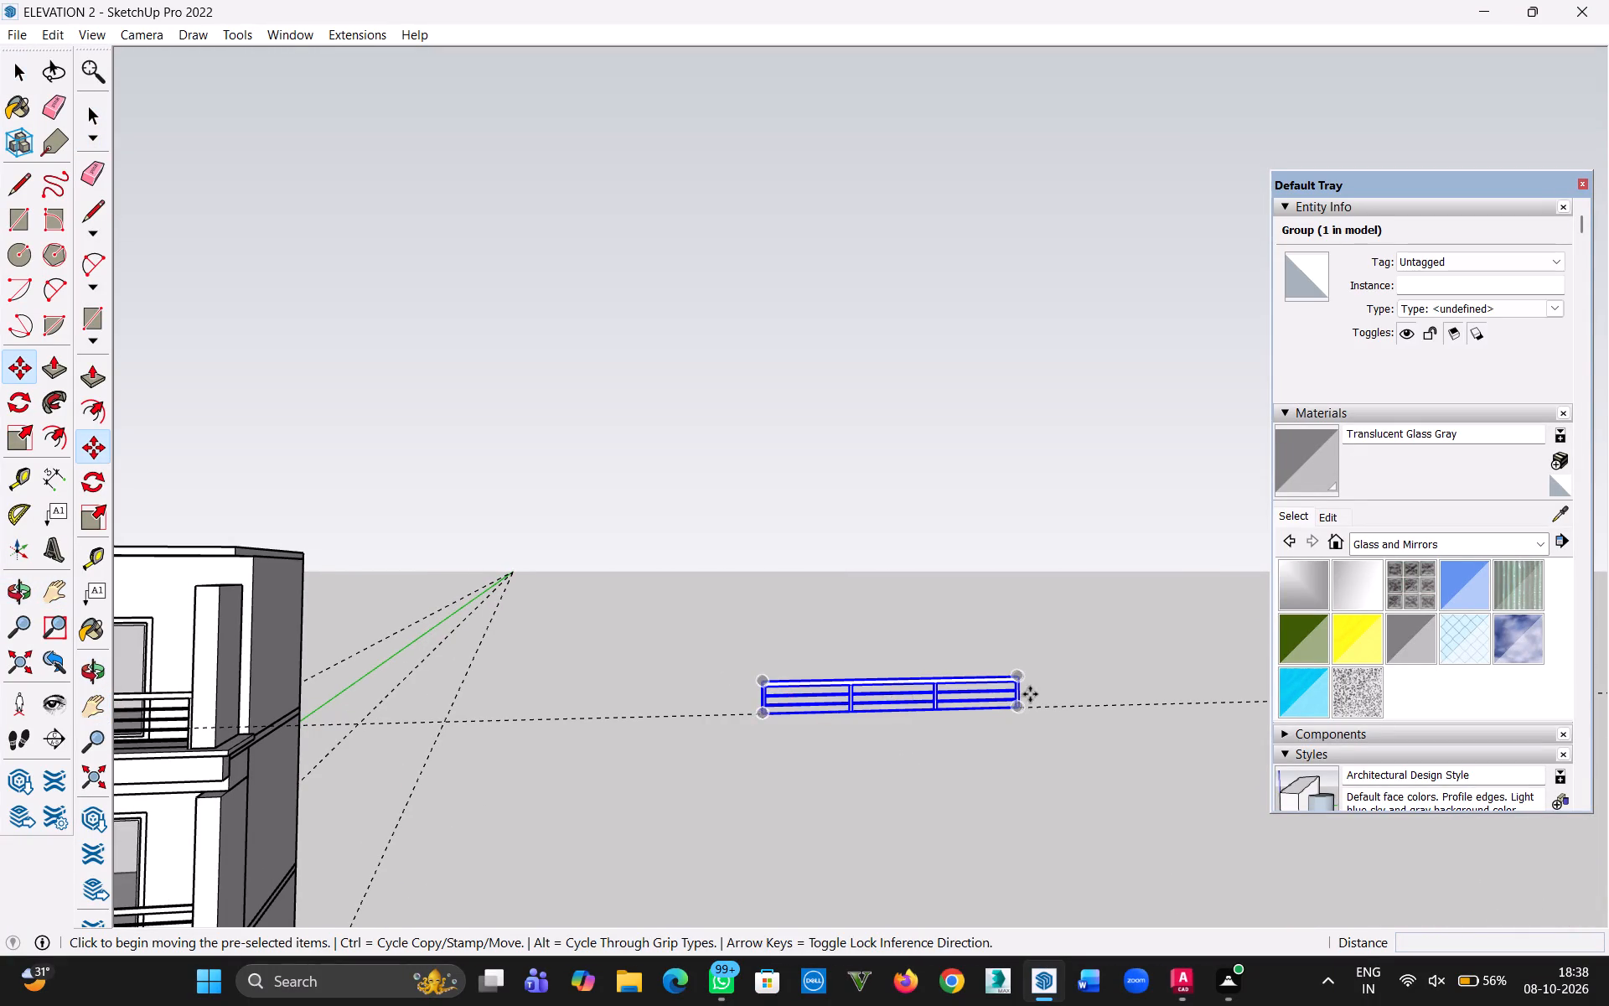
pyautogui.scroll(12, 1027, 682)
pyautogui.click(997, 661)
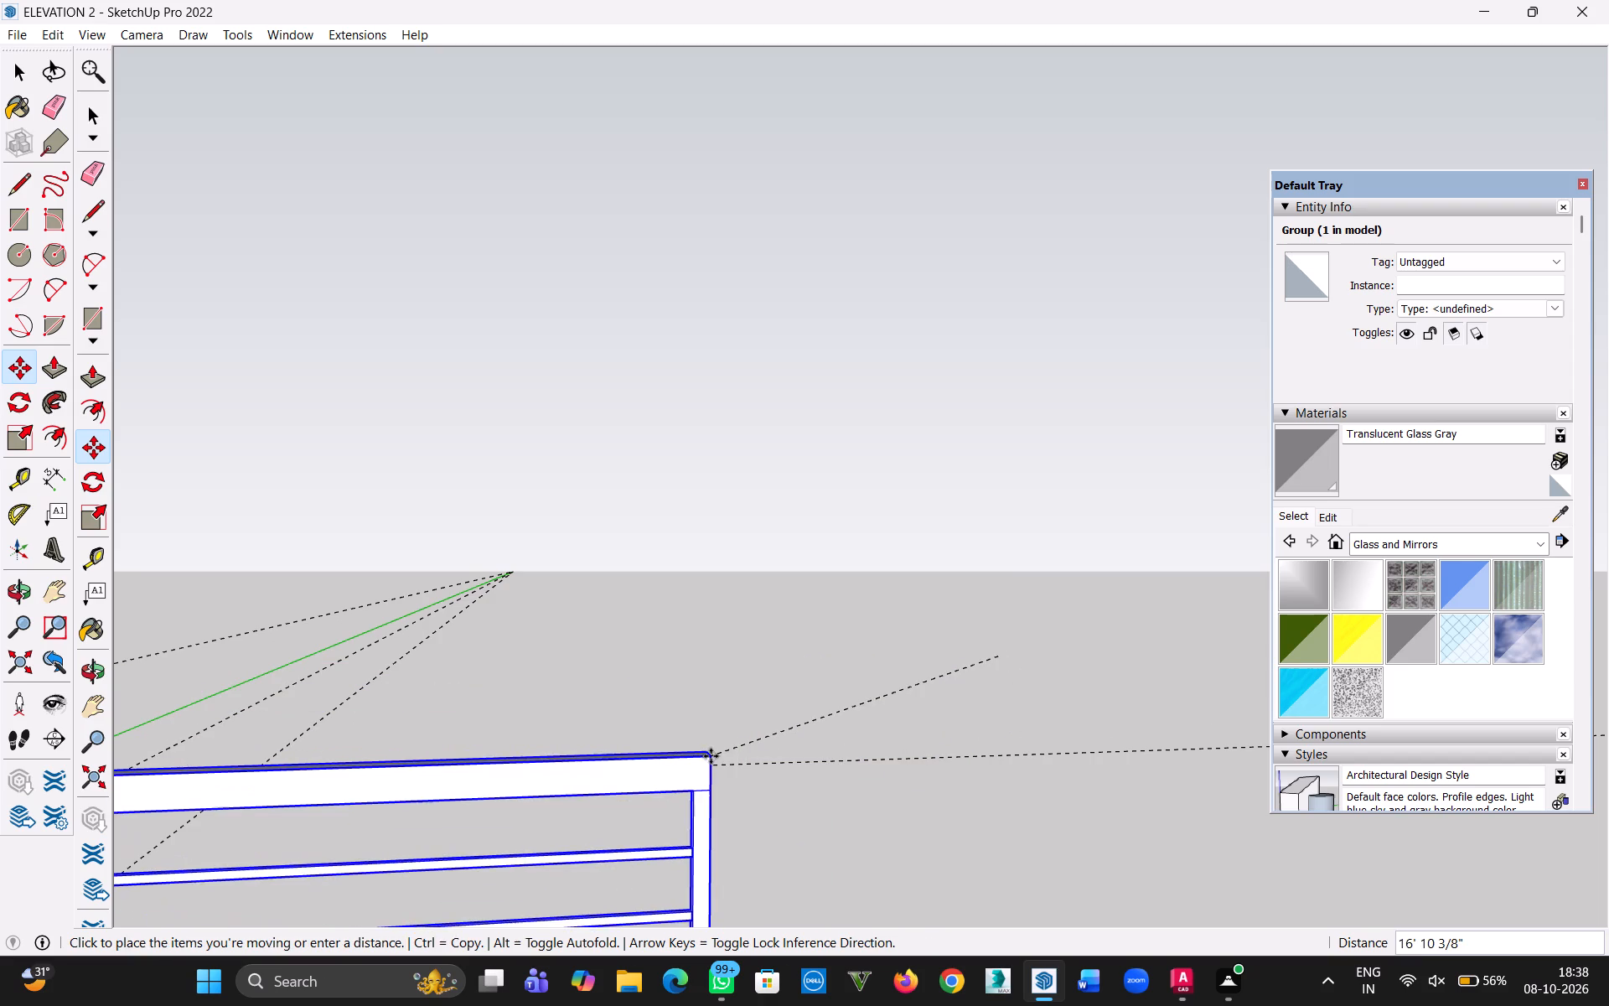
pyautogui.press('h')
pyautogui.moveTo(710, 755); pyautogui.dragTo(1211, 549)
pyautogui.moveTo(576, 787); pyautogui.dragTo(811, 701)
pyautogui.scroll(-16, 757, 744)
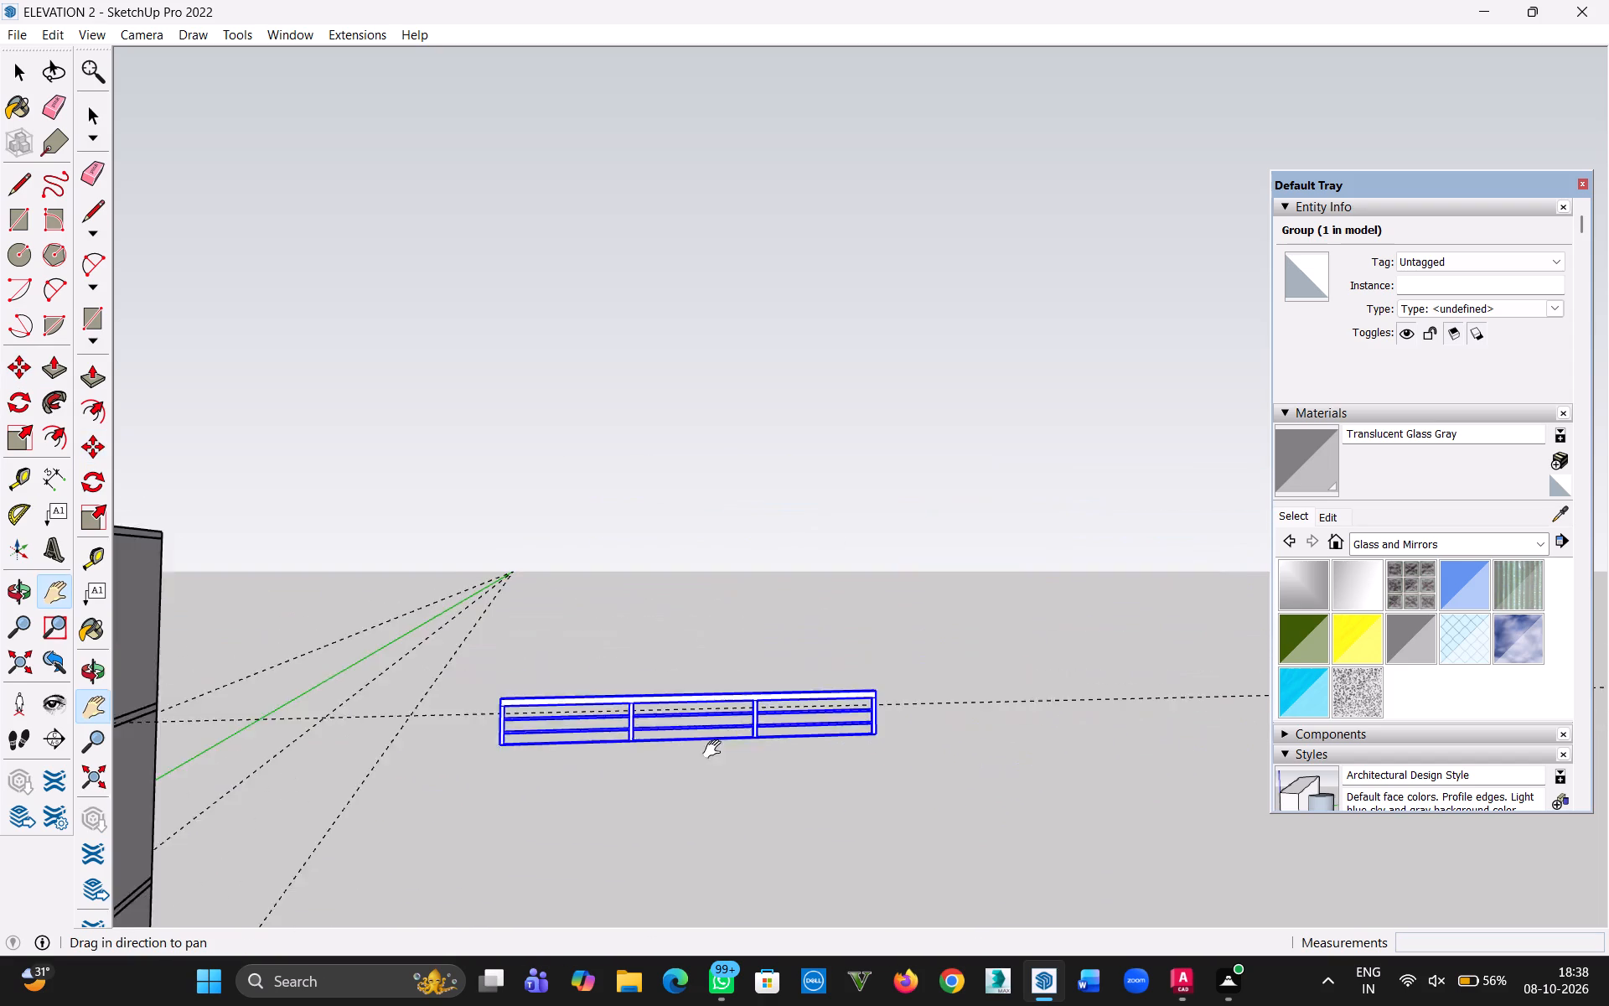
pyautogui.scroll(-6, 716, 749)
pyautogui.moveTo(463, 792); pyautogui.dragTo(1064, 504)
pyautogui.moveTo(734, 923); pyautogui.dragTo(844, 767)
pyautogui.press('Escape')
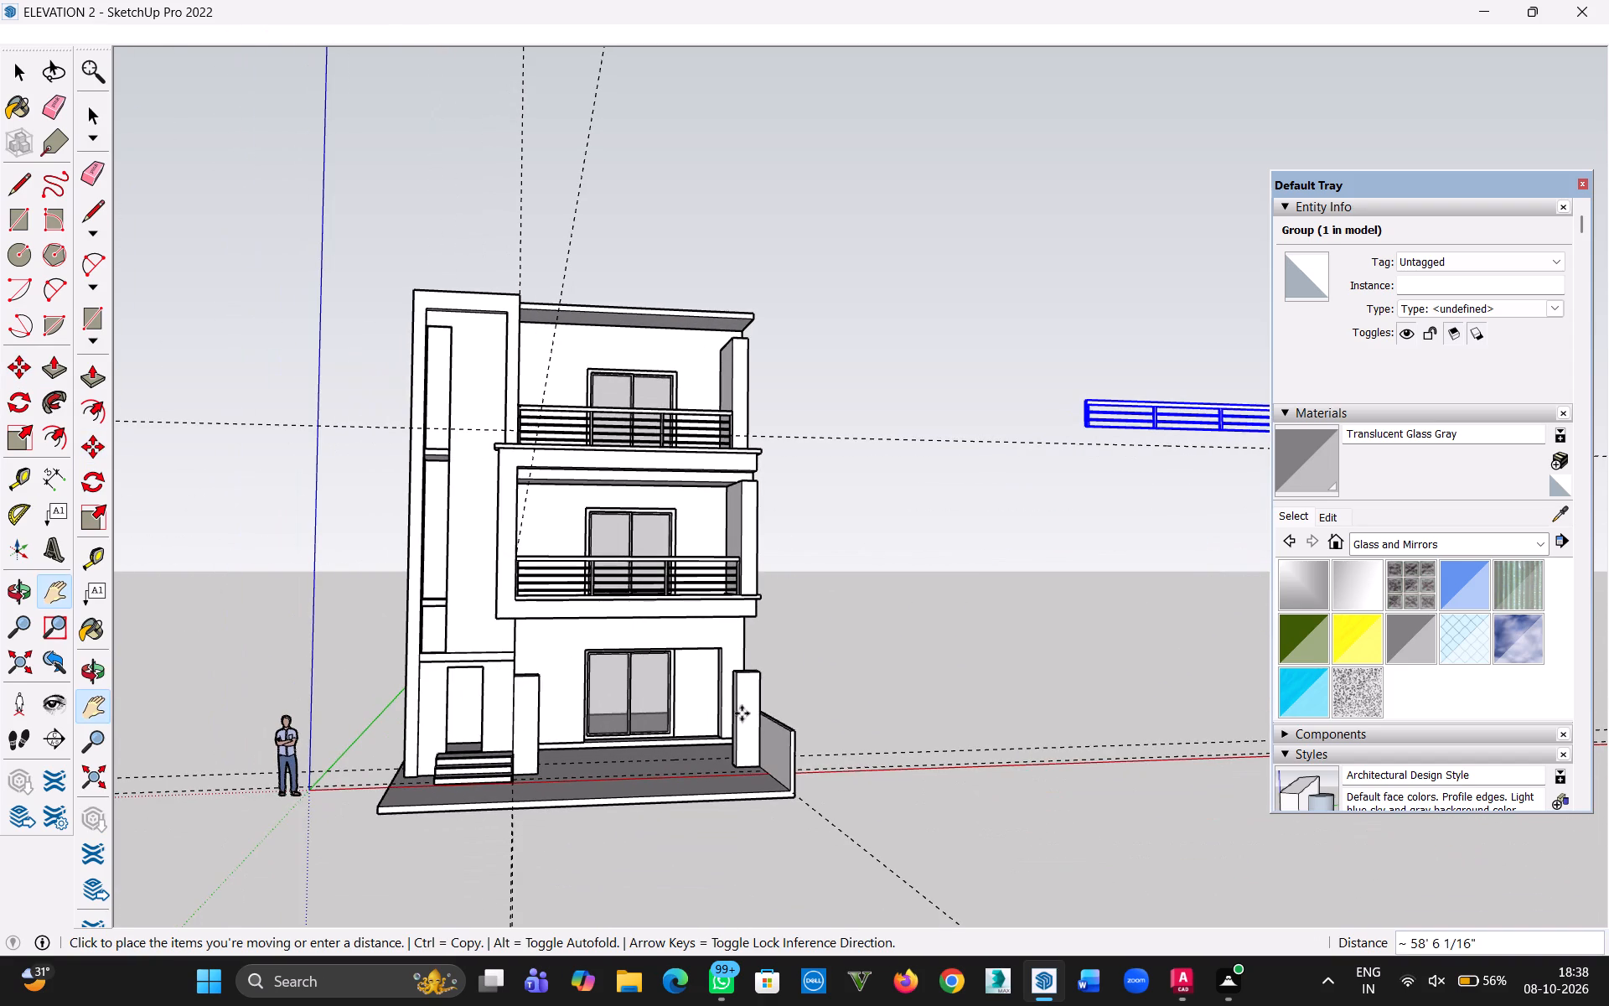
pyautogui.scroll(7, 737, 711)
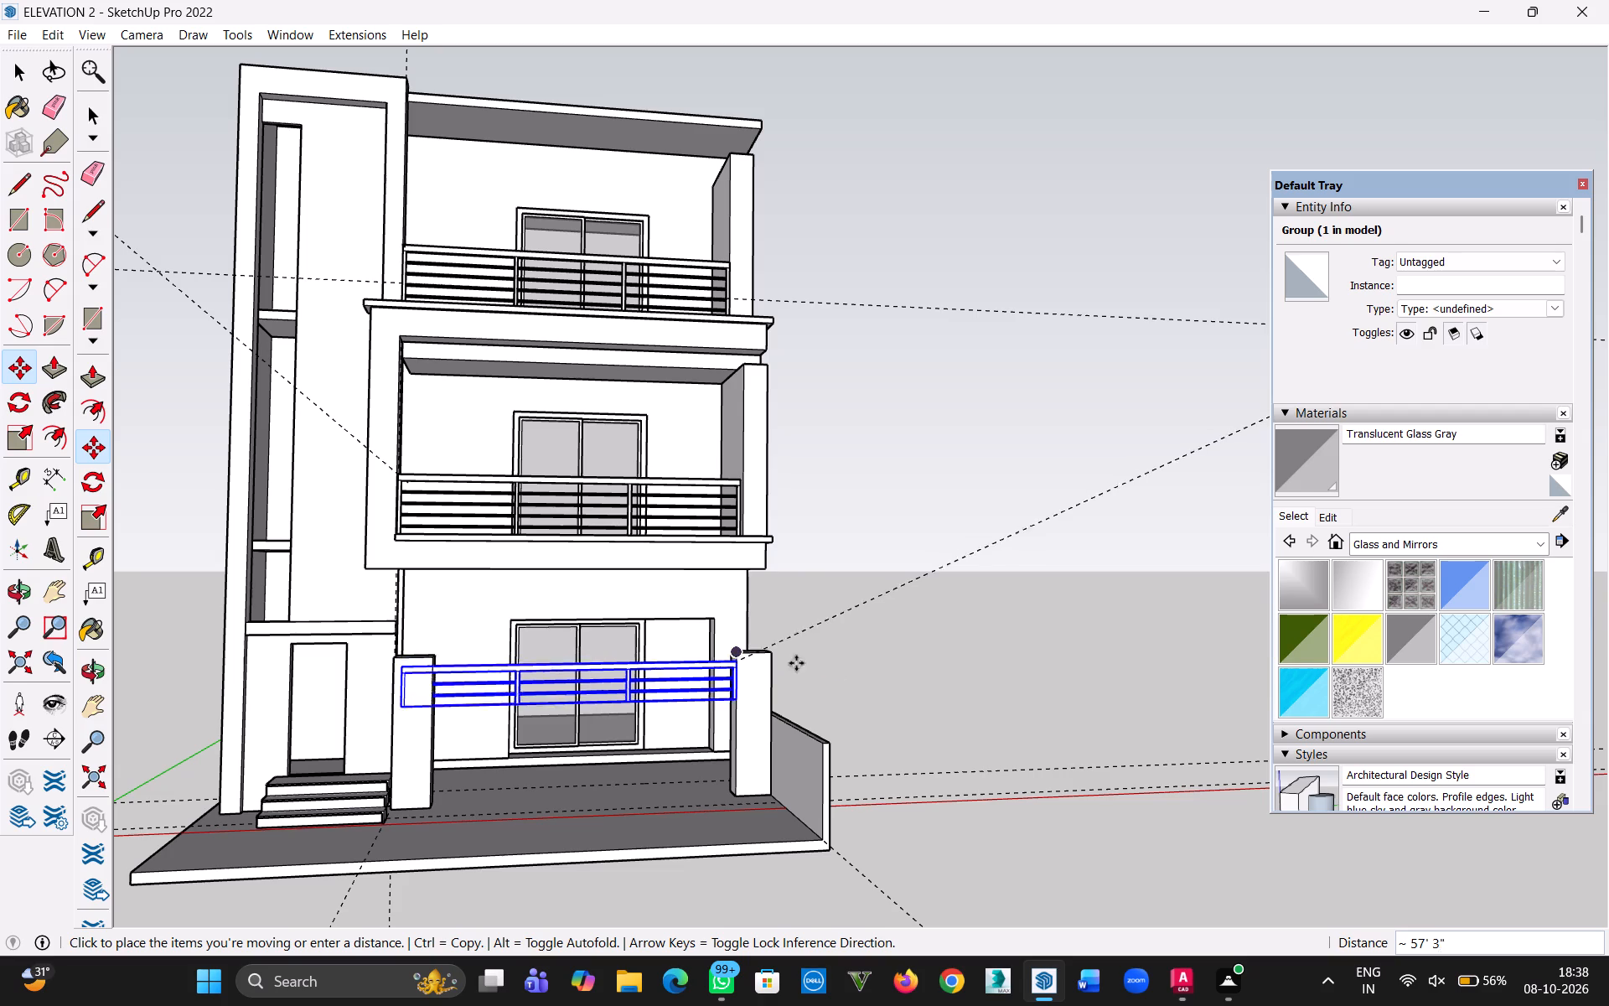
pyautogui.scroll(13, 775, 667)
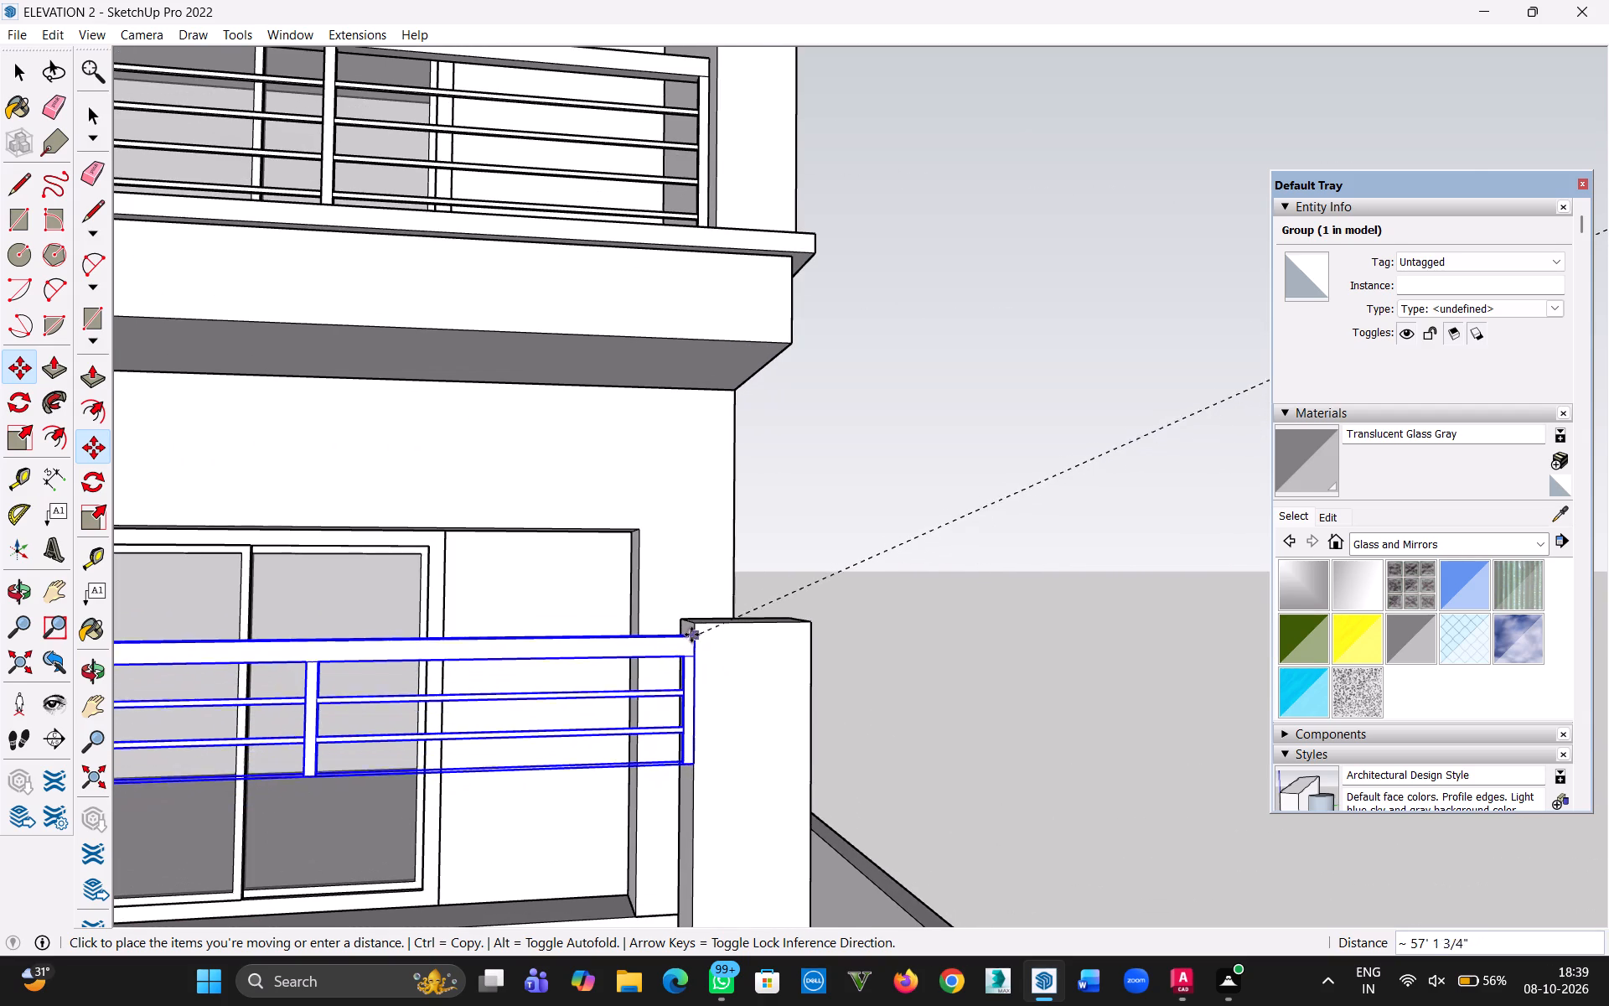
pyautogui.click(693, 630)
# Shift the railing so its back top end corner meets the front inner top corner of the pillar beside the boundary wall.
pyautogui.scroll(-9, 468, 765)
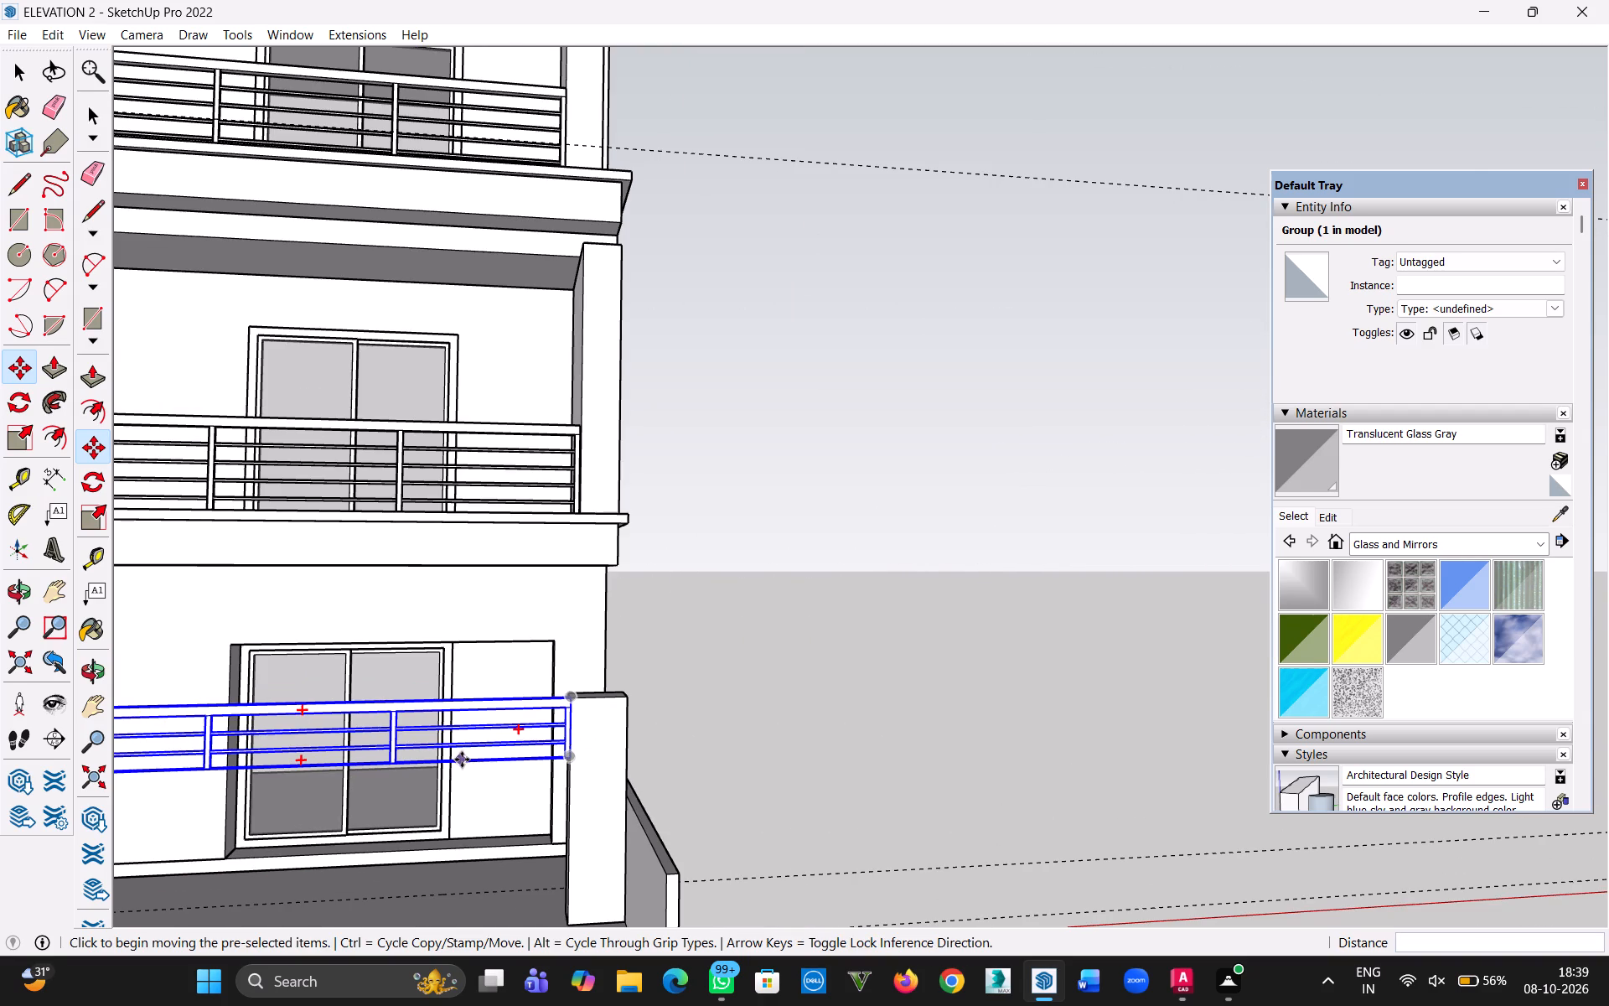
pyautogui.press('h')
pyautogui.moveTo(462, 757); pyautogui.dragTo(882, 742)
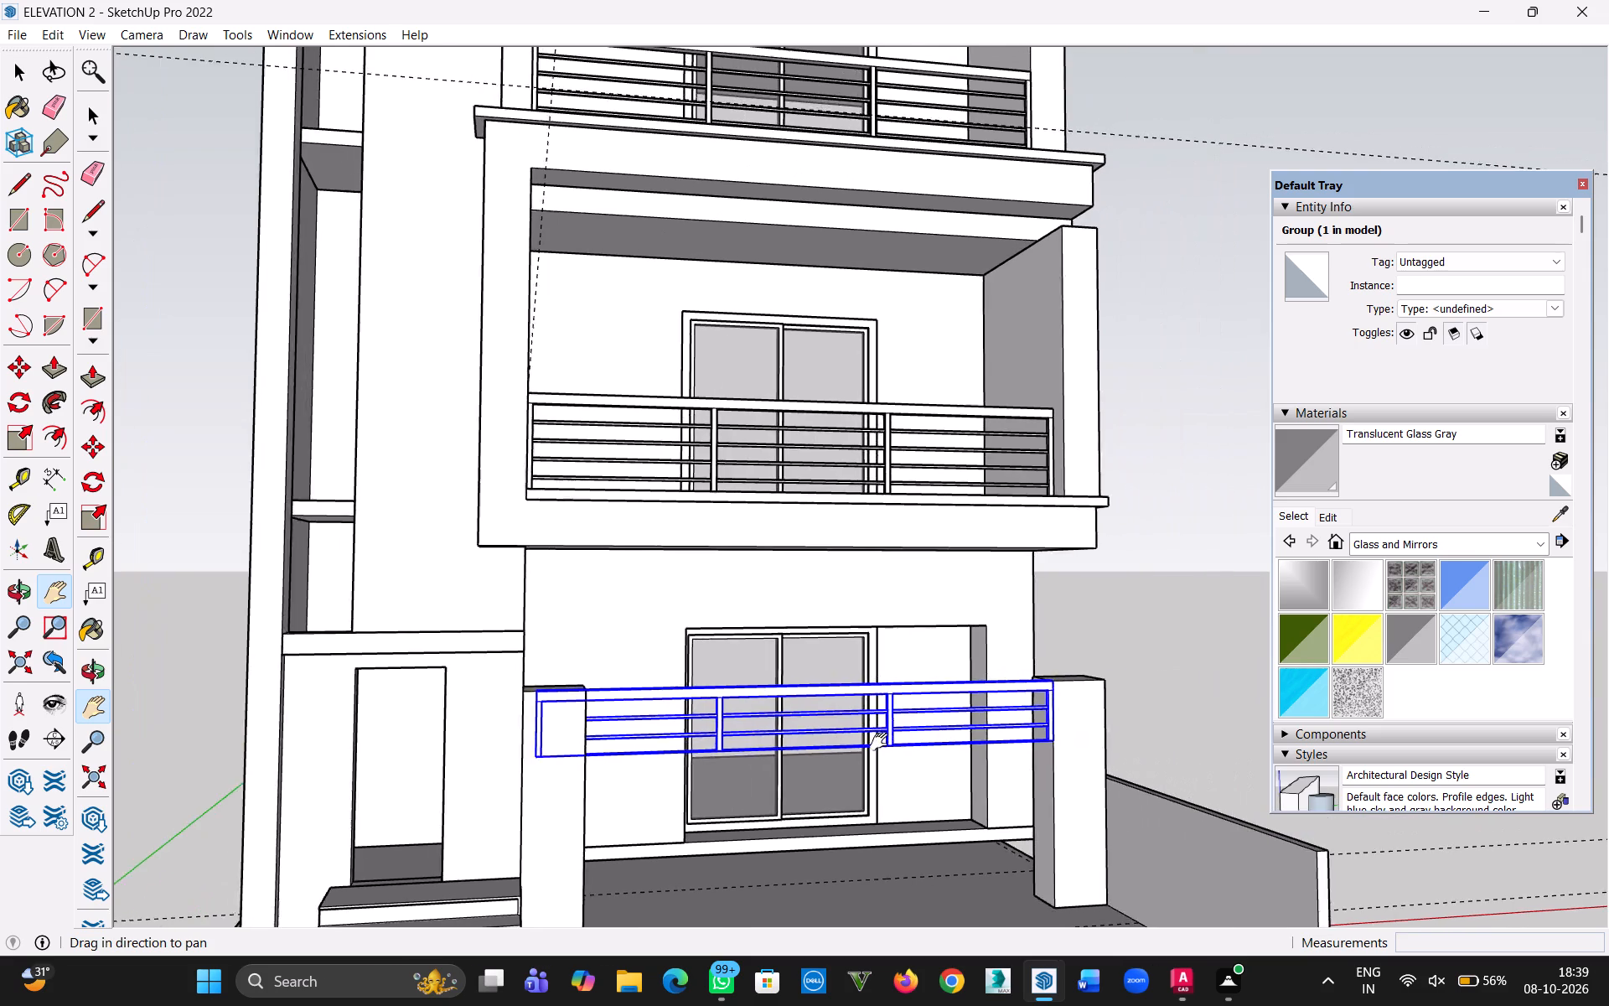
pyautogui.moveTo(882, 742); pyautogui.dragTo(837, 749)
pyautogui.scroll(6, 970, 716)
pyautogui.moveTo(1003, 710); pyautogui.dragTo(927, 931, button='middle')
pyautogui.scroll(1, 1003, 710)
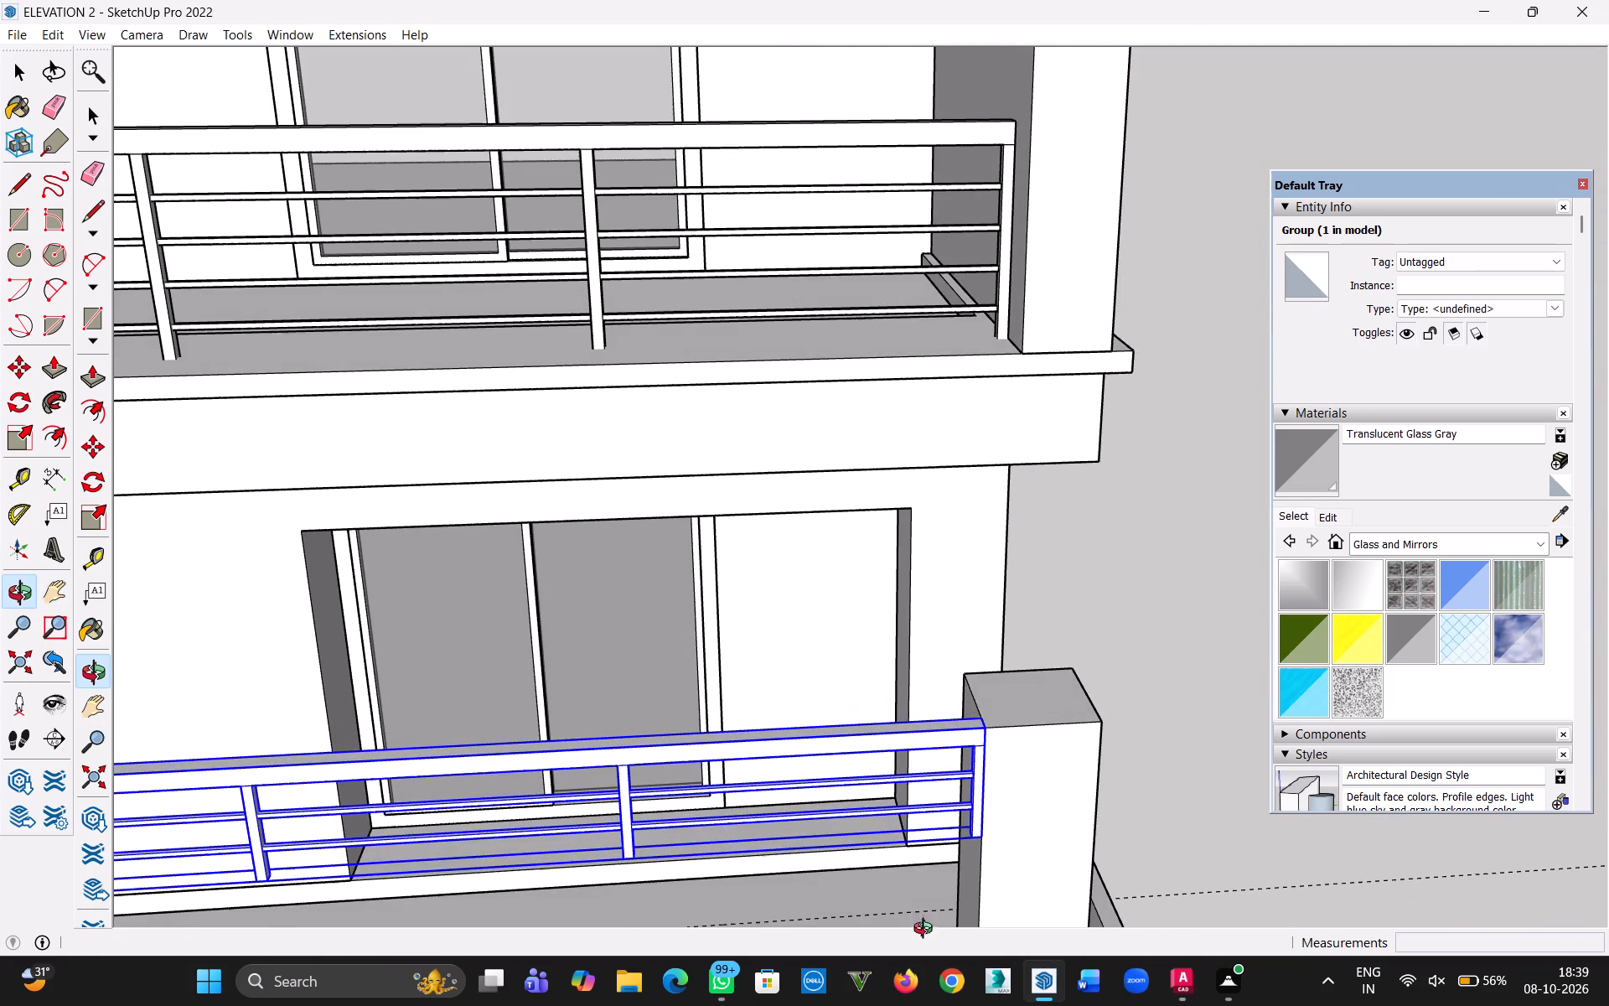
pyautogui.moveTo(927, 931); pyautogui.dragTo(927, 932, button='middle')
pyautogui.press('m')
pyautogui.scroll(3, 980, 718)
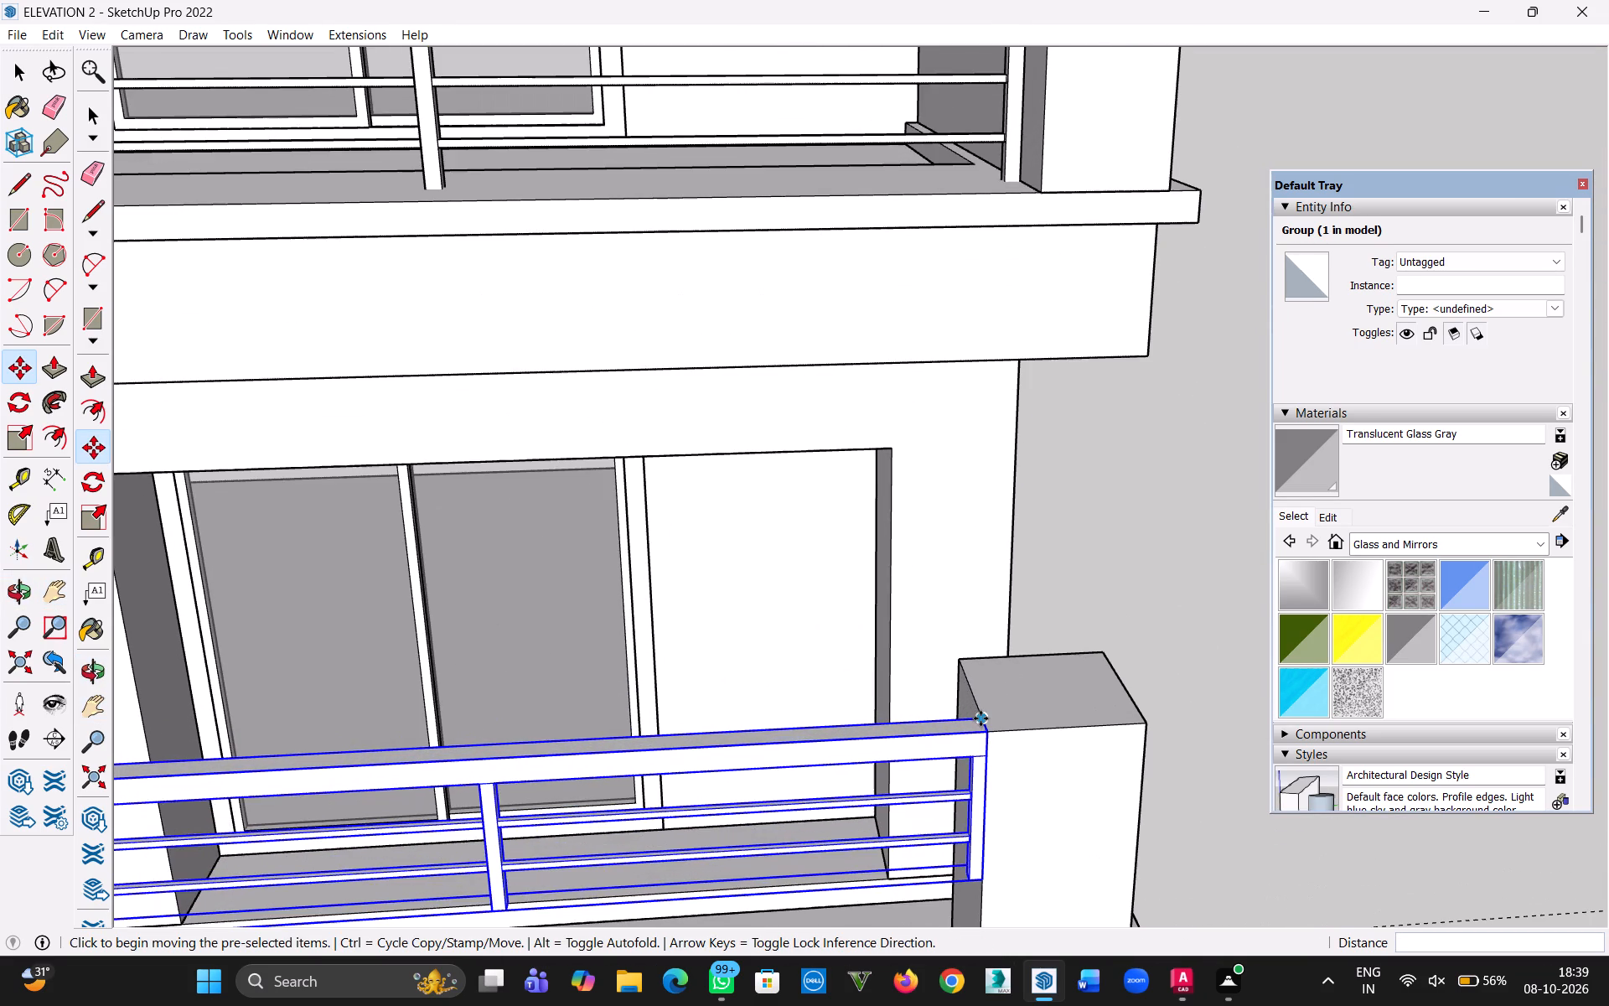
pyautogui.click(980, 718)
pyautogui.click(986, 735)
# Scale the railing's length to about 0.91 so its free end meets the inner edge of the pillar beside the entrance steps.
pyautogui.scroll(-6, 765, 744)
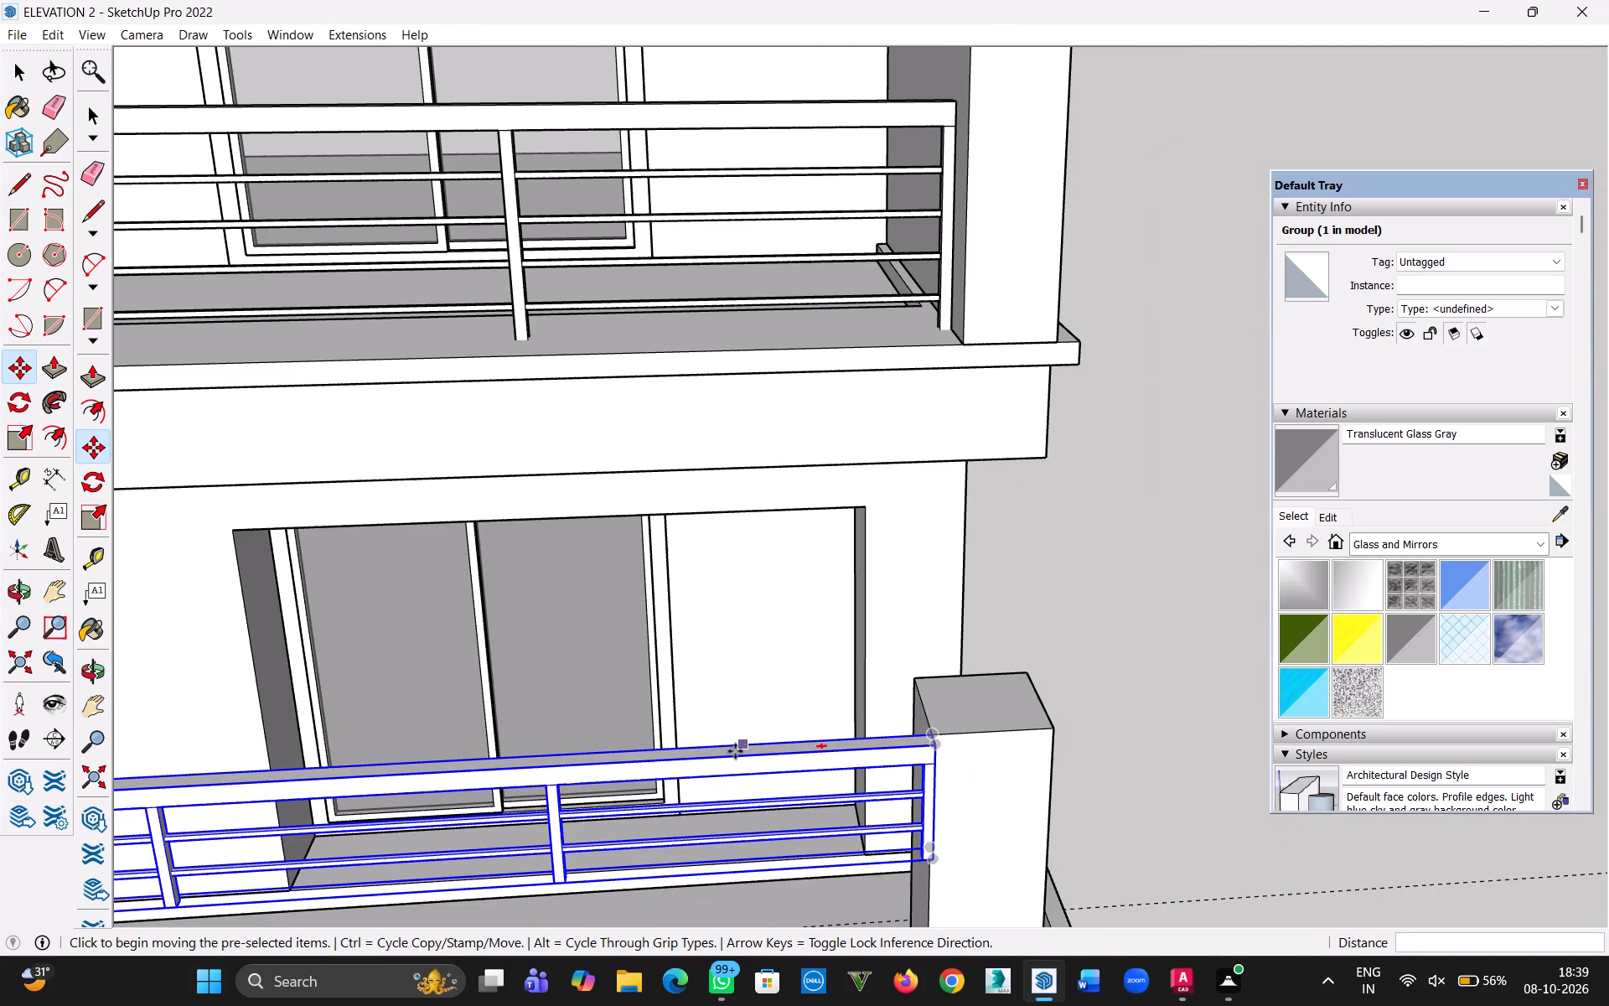
pyautogui.press('h')
pyautogui.moveTo(727, 747); pyautogui.dragTo(1261, 630)
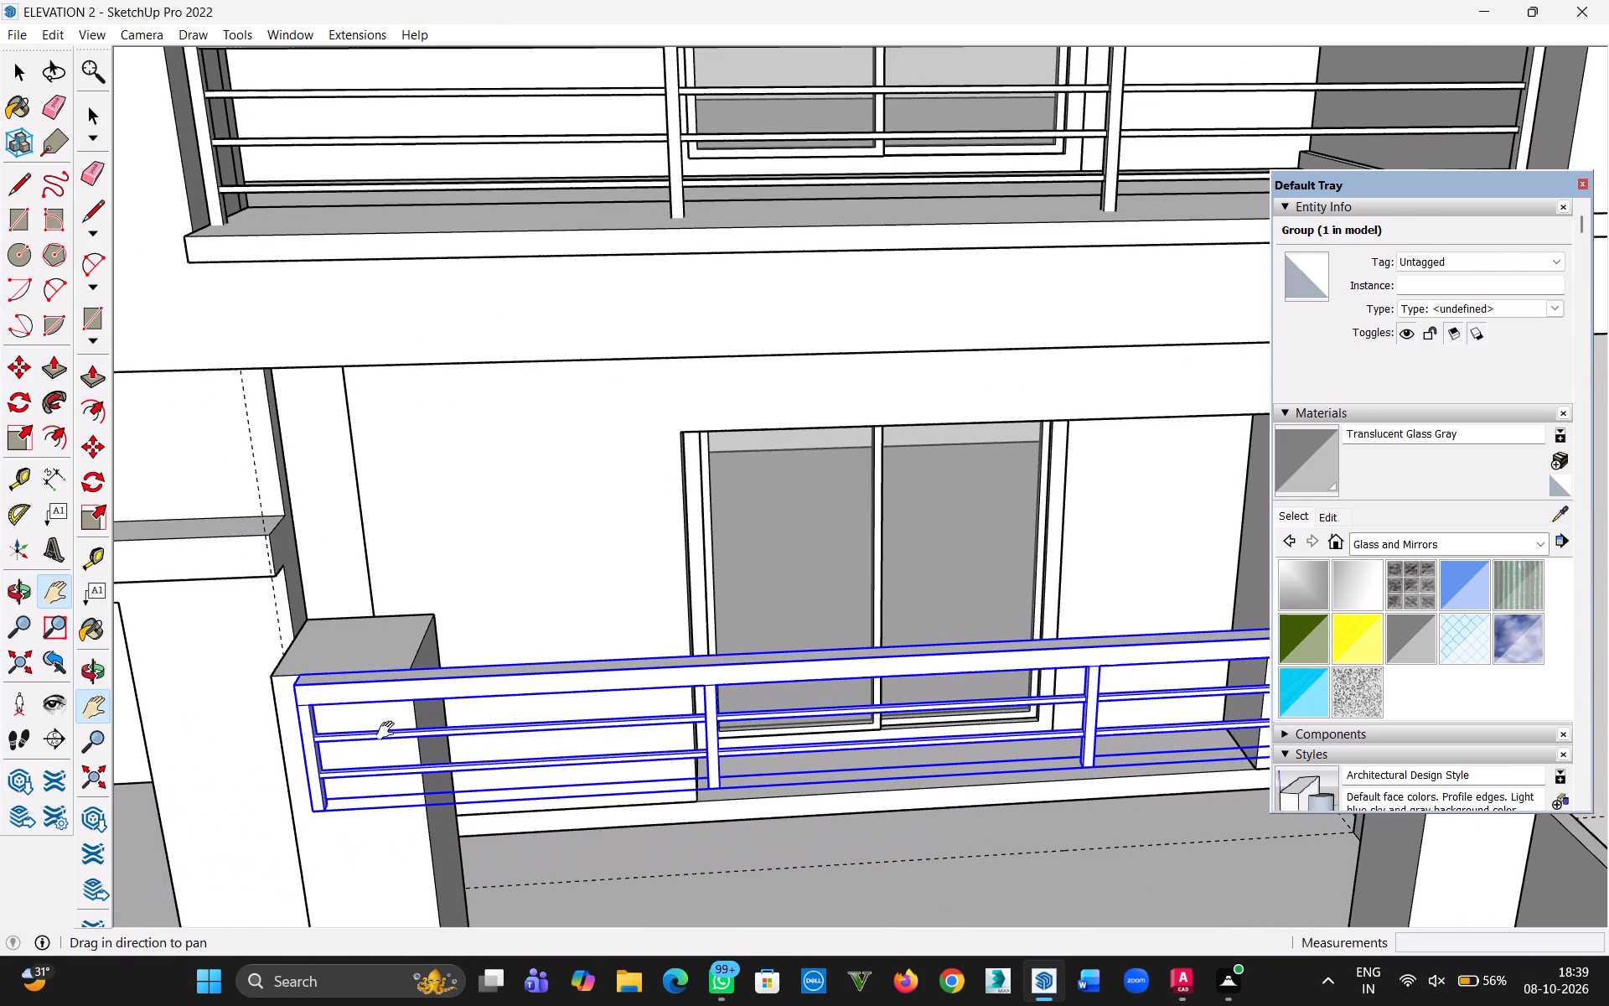
pyautogui.click(18, 75)
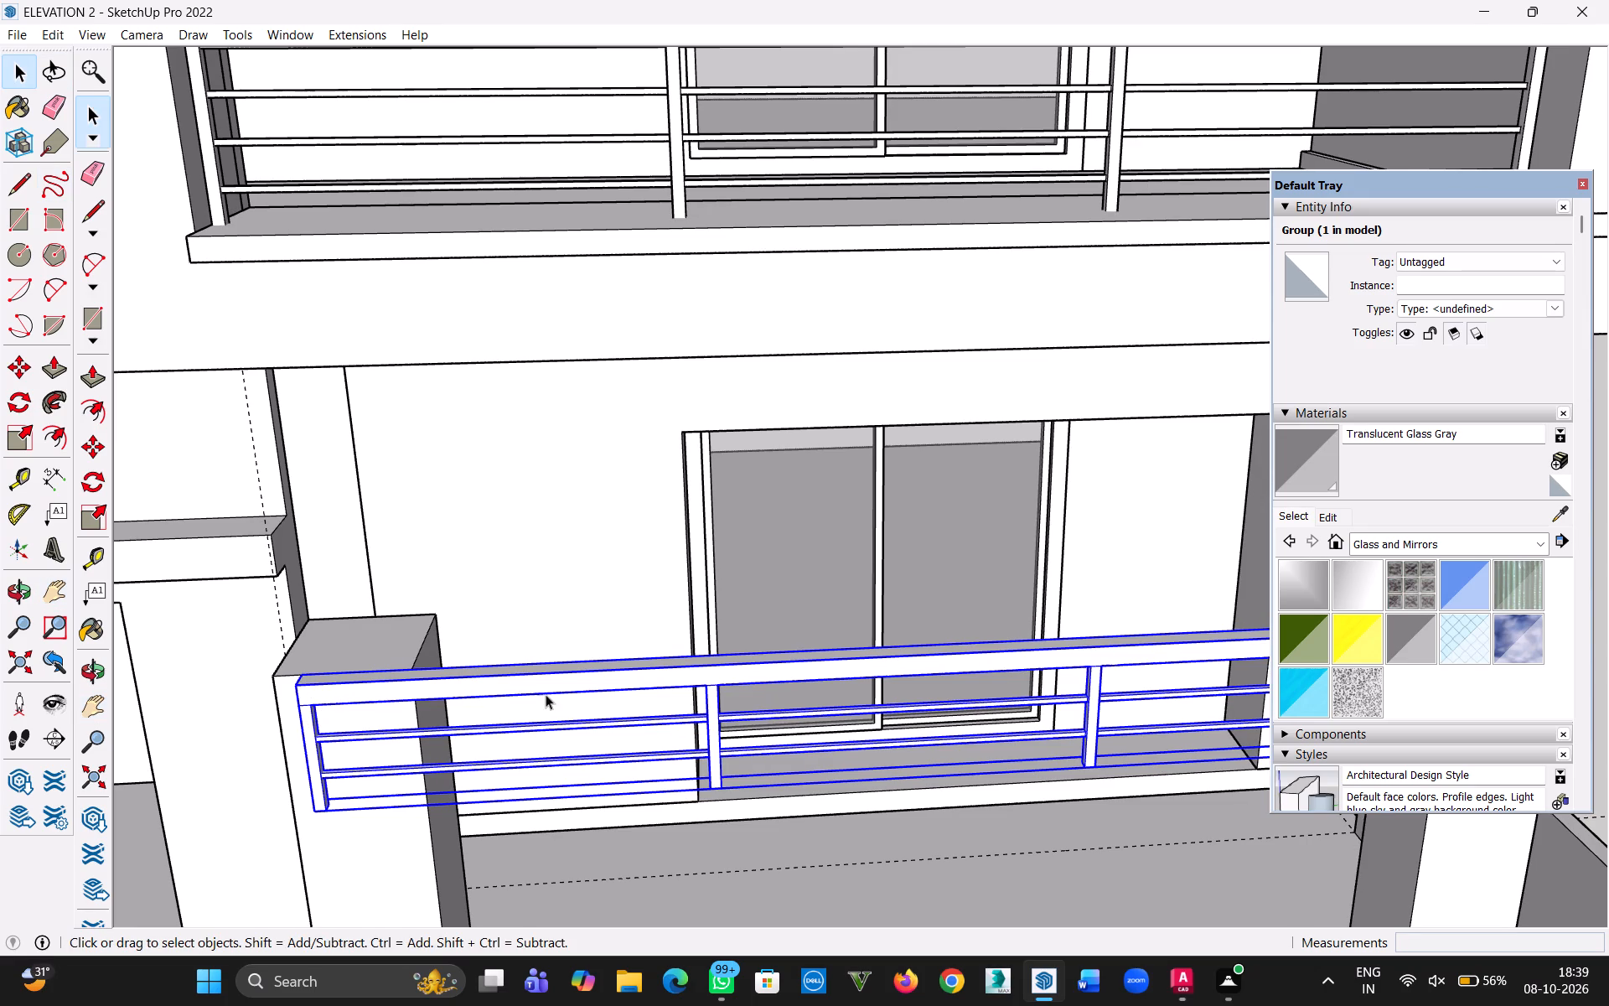
pyautogui.click(543, 685)
pyautogui.click(88, 517)
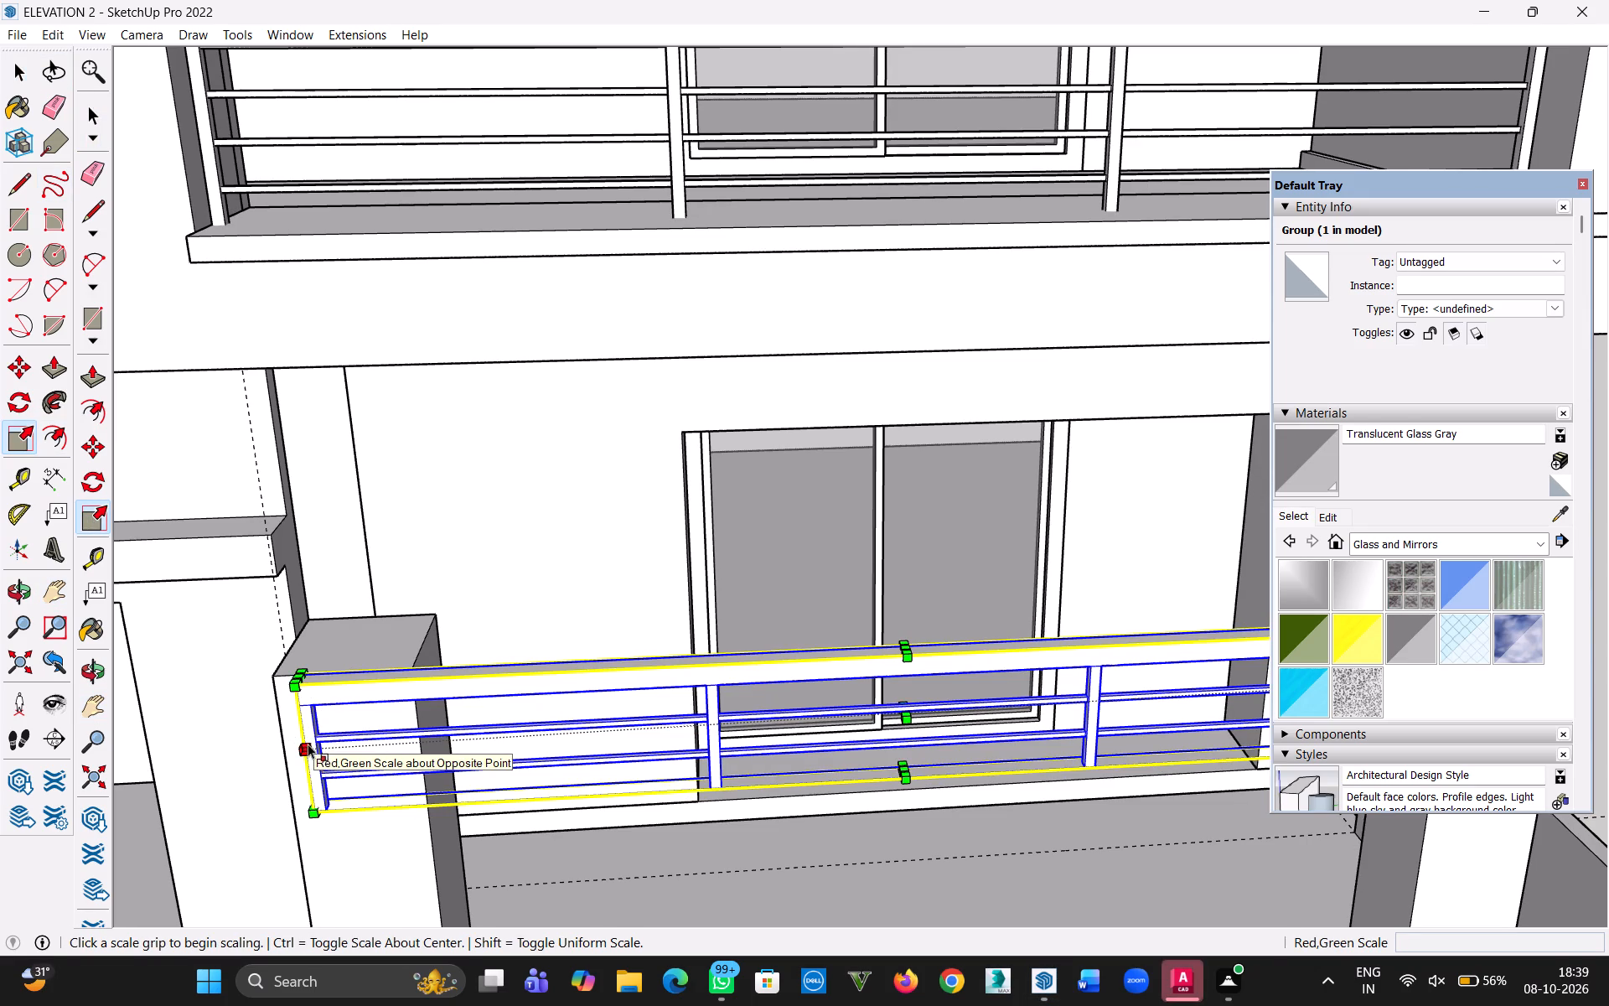
pyautogui.moveTo(309, 744); pyautogui.dragTo(541, 714, button='middle')
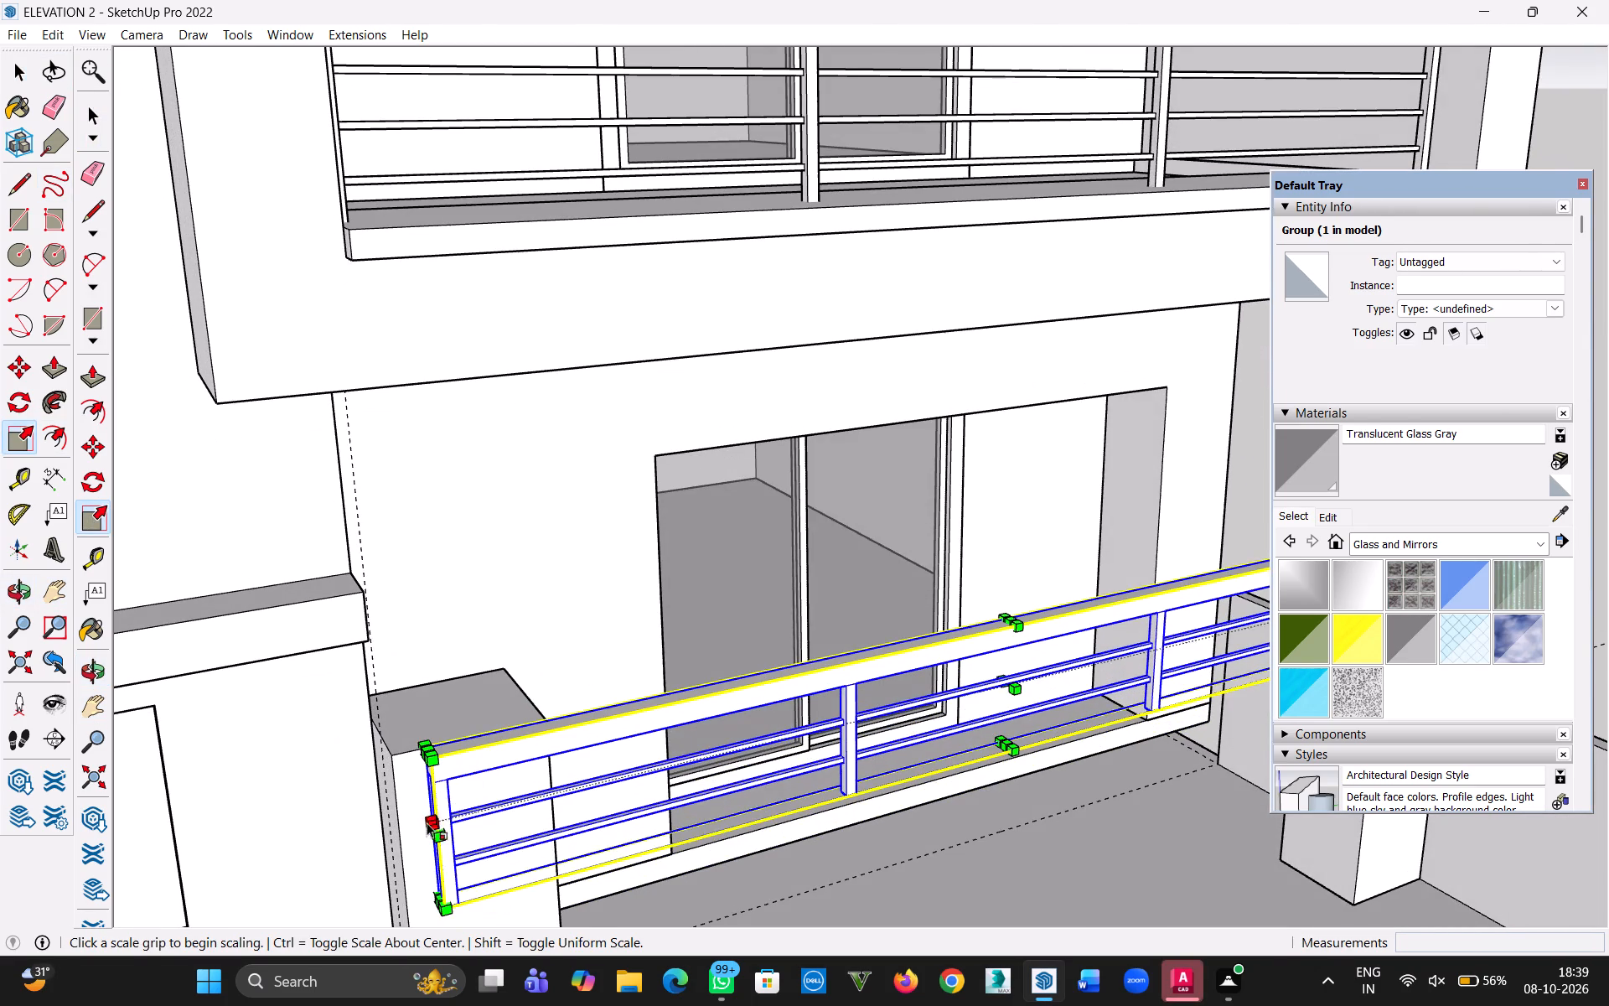
pyautogui.scroll(11, 426, 829)
pyautogui.click(444, 827)
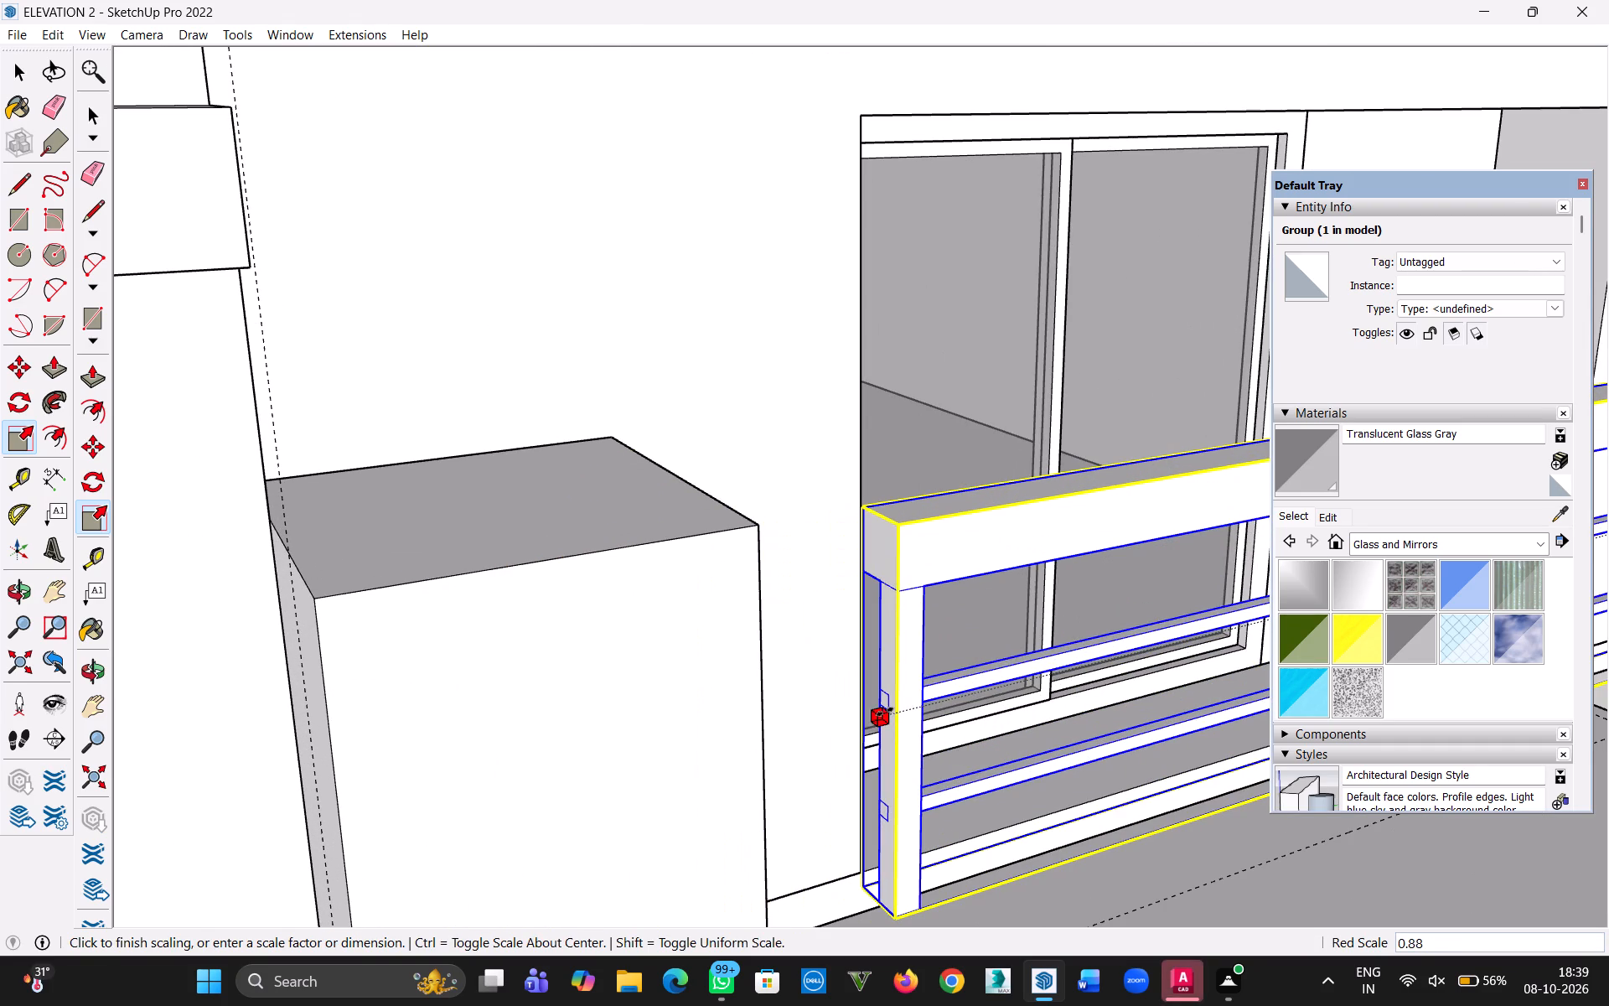
pyautogui.click(759, 690)
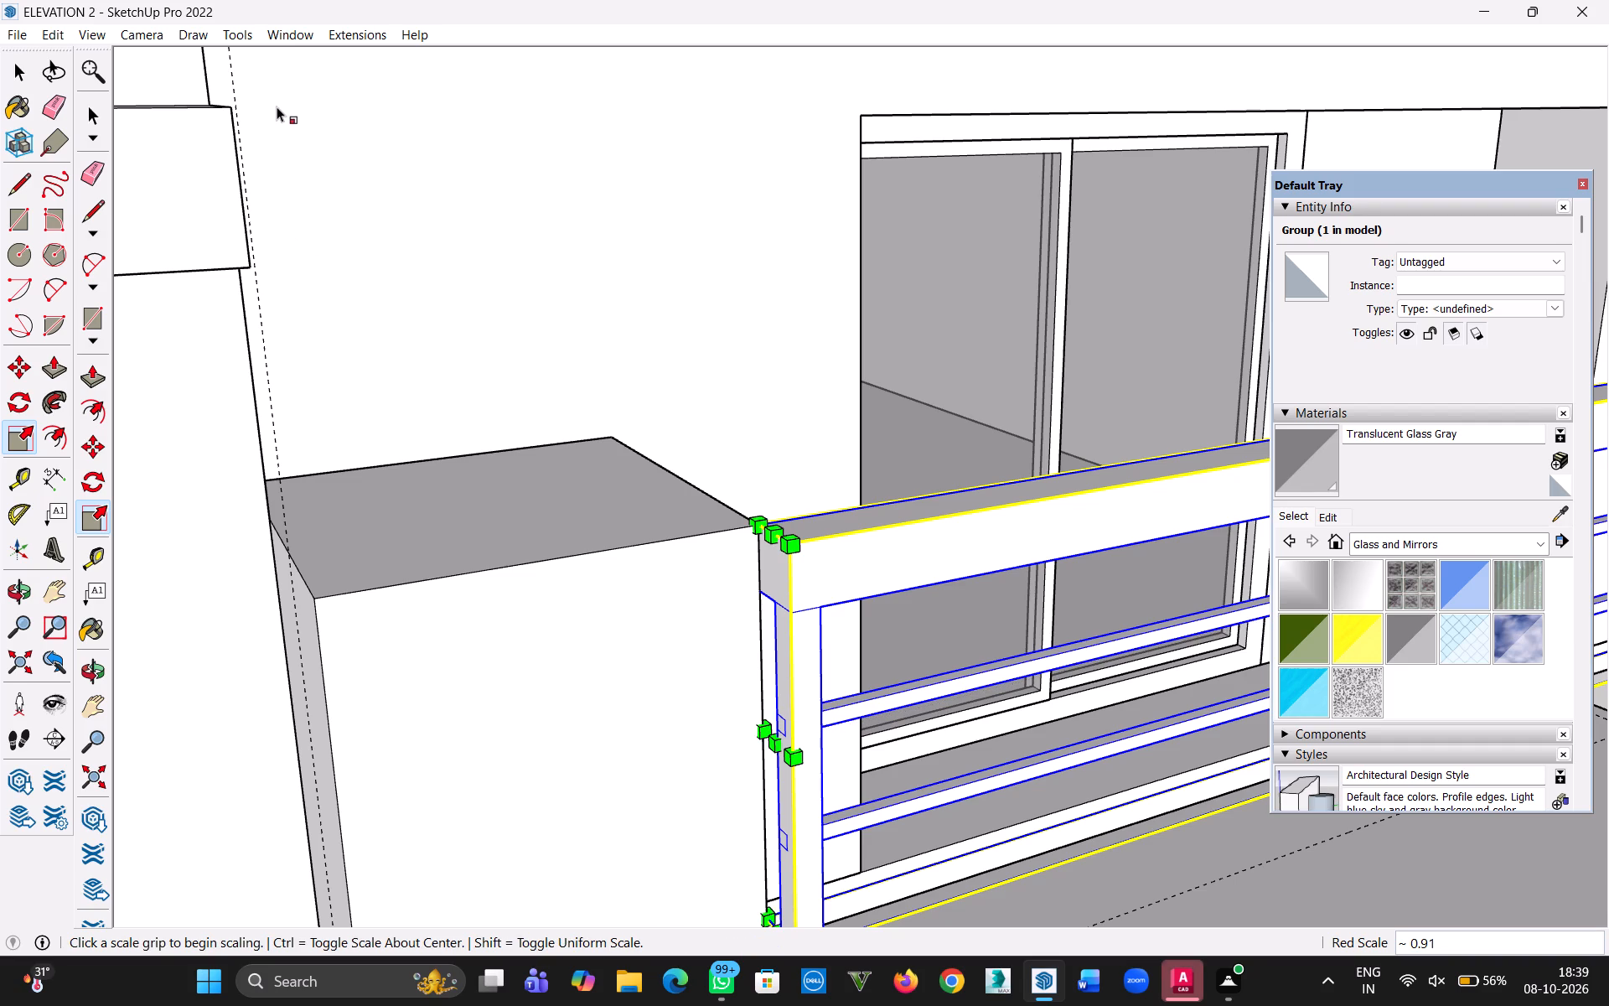
pyautogui.click(13, 70)
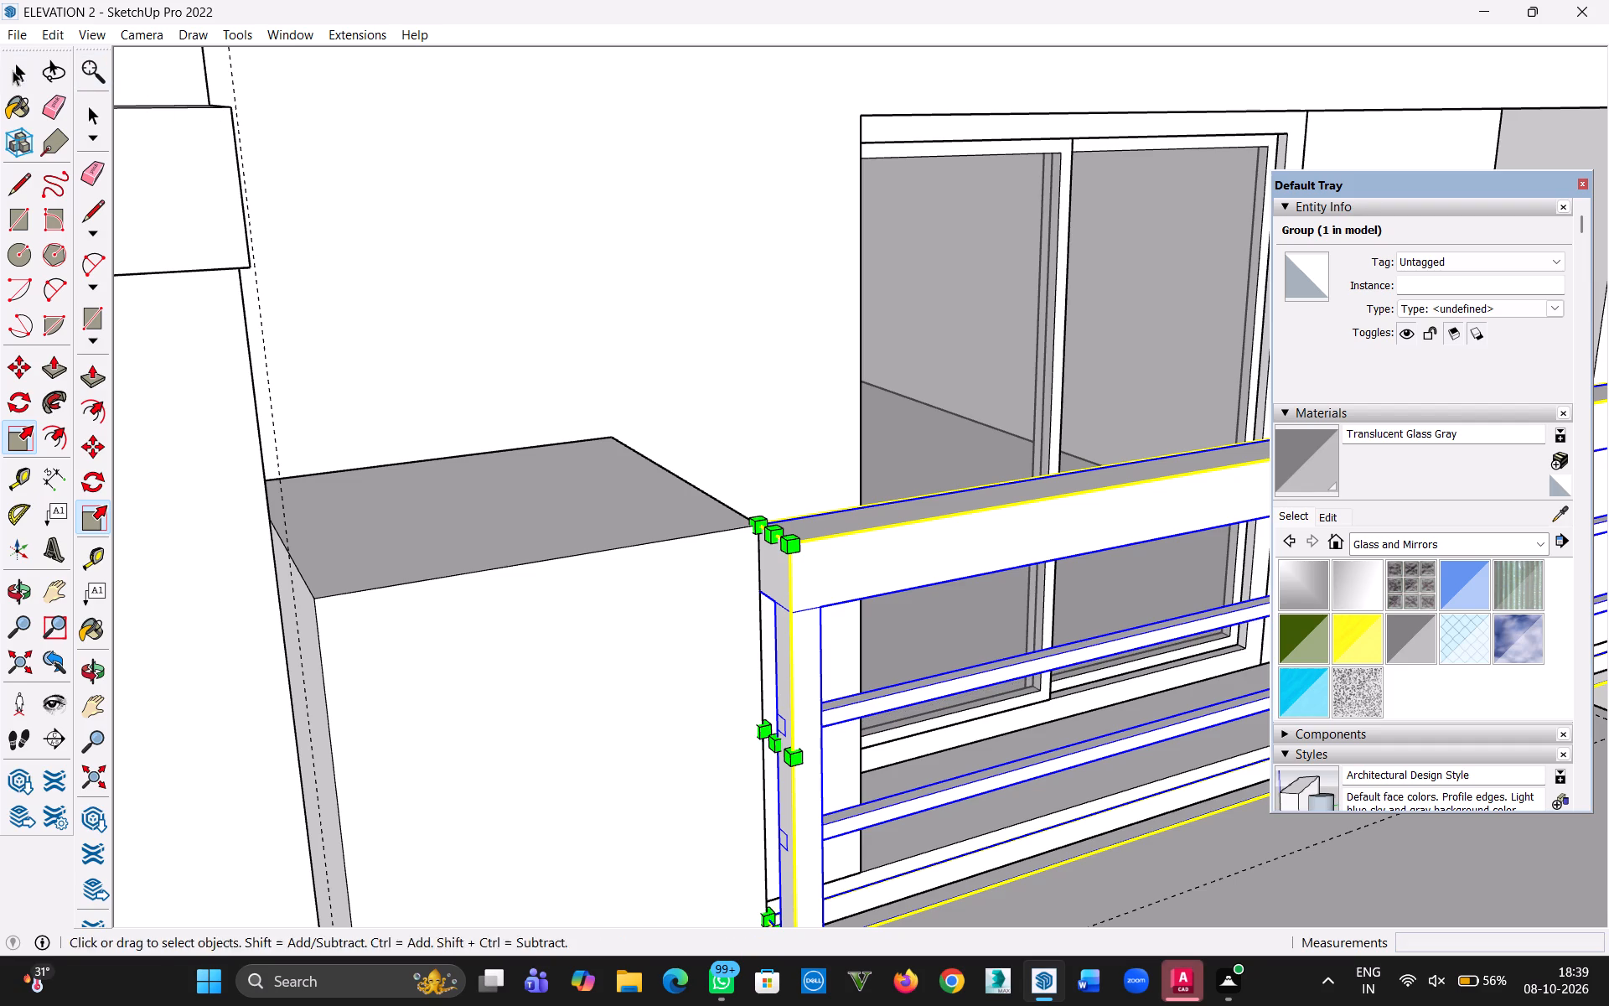
pyautogui.click(607, 404)
# Move the railing 1' 2" back along the pillar's inner top edge so it sits between the two ground-floor pillars.
pyautogui.scroll(-5, 832, 482)
pyautogui.scroll(-4, 870, 584)
pyautogui.press('h')
pyautogui.moveTo(922, 605); pyautogui.dragTo(576, 609)
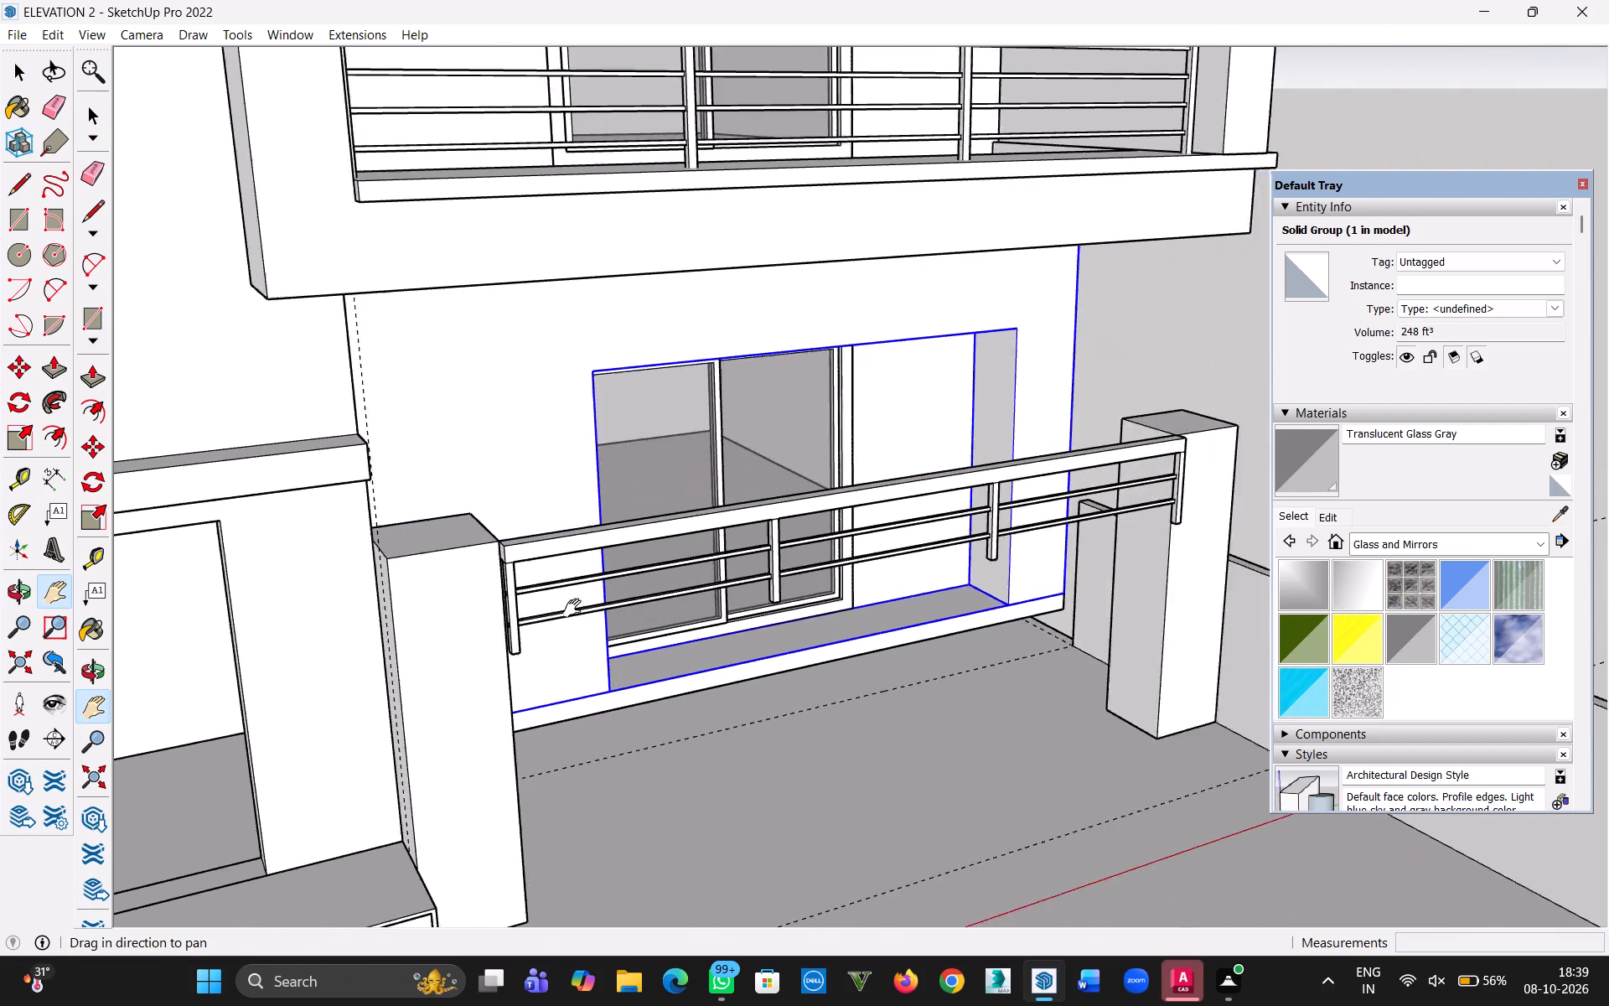
pyautogui.moveTo(576, 609); pyautogui.dragTo(351, 599)
pyautogui.moveTo(737, 586); pyautogui.dragTo(535, 746, button='middle')
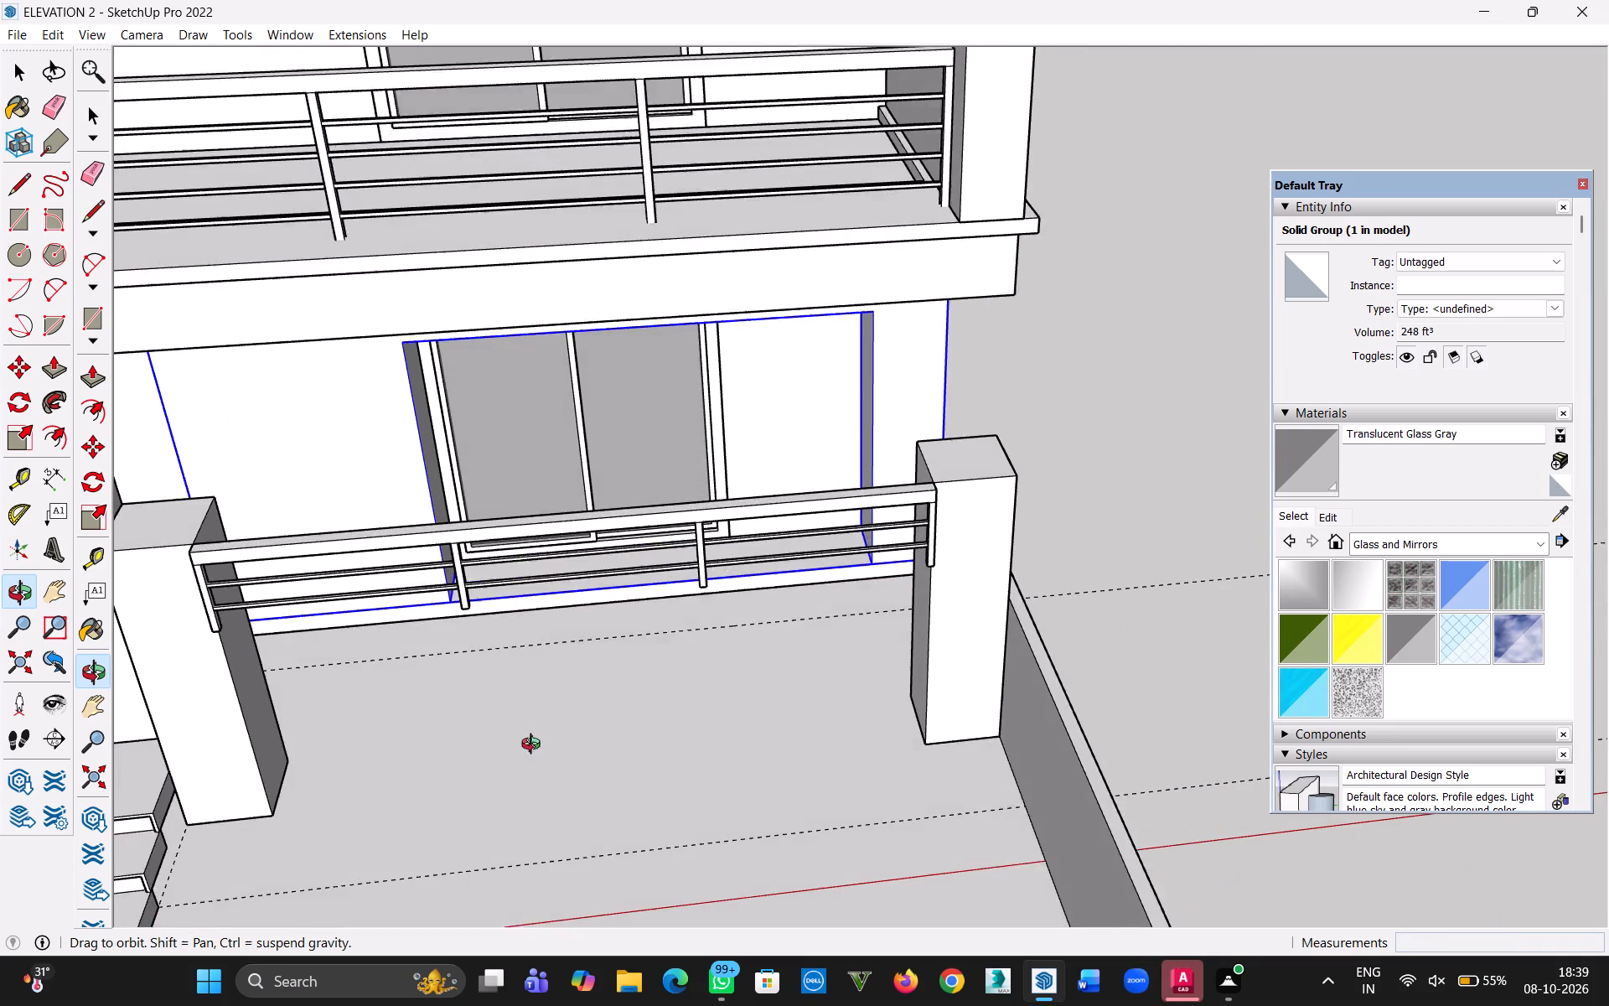
pyautogui.moveTo(535, 746); pyautogui.dragTo(534, 749, button='middle')
pyautogui.scroll(5, 930, 399)
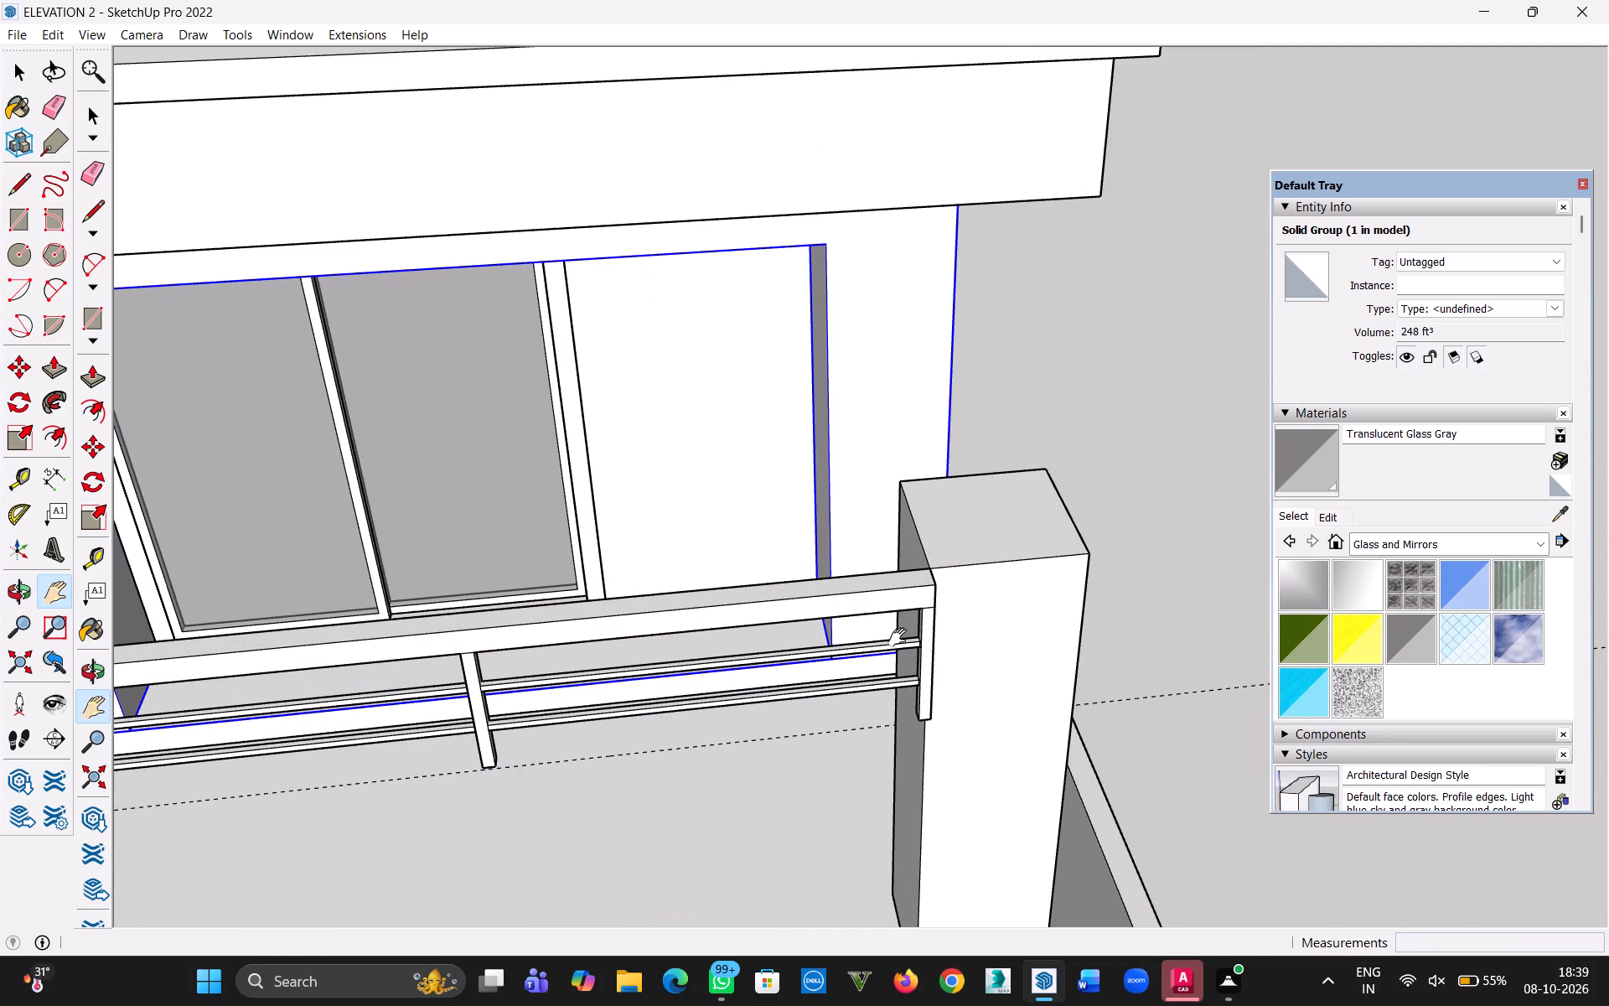
pyautogui.scroll(5, 854, 651)
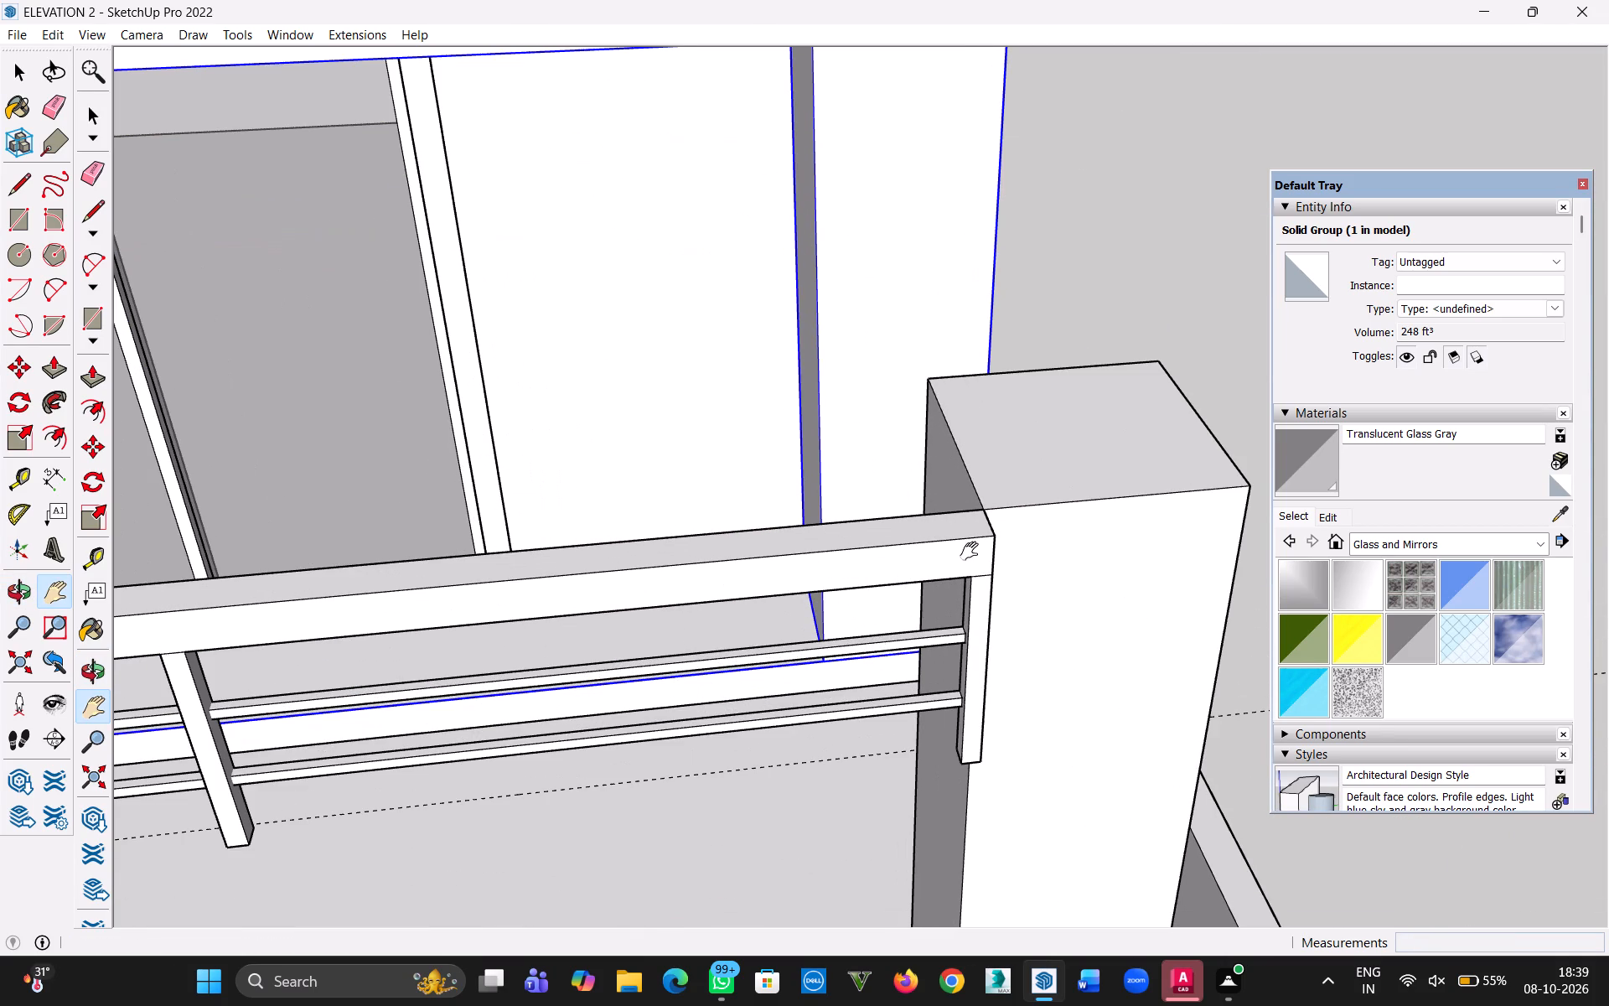
pyautogui.press('m')
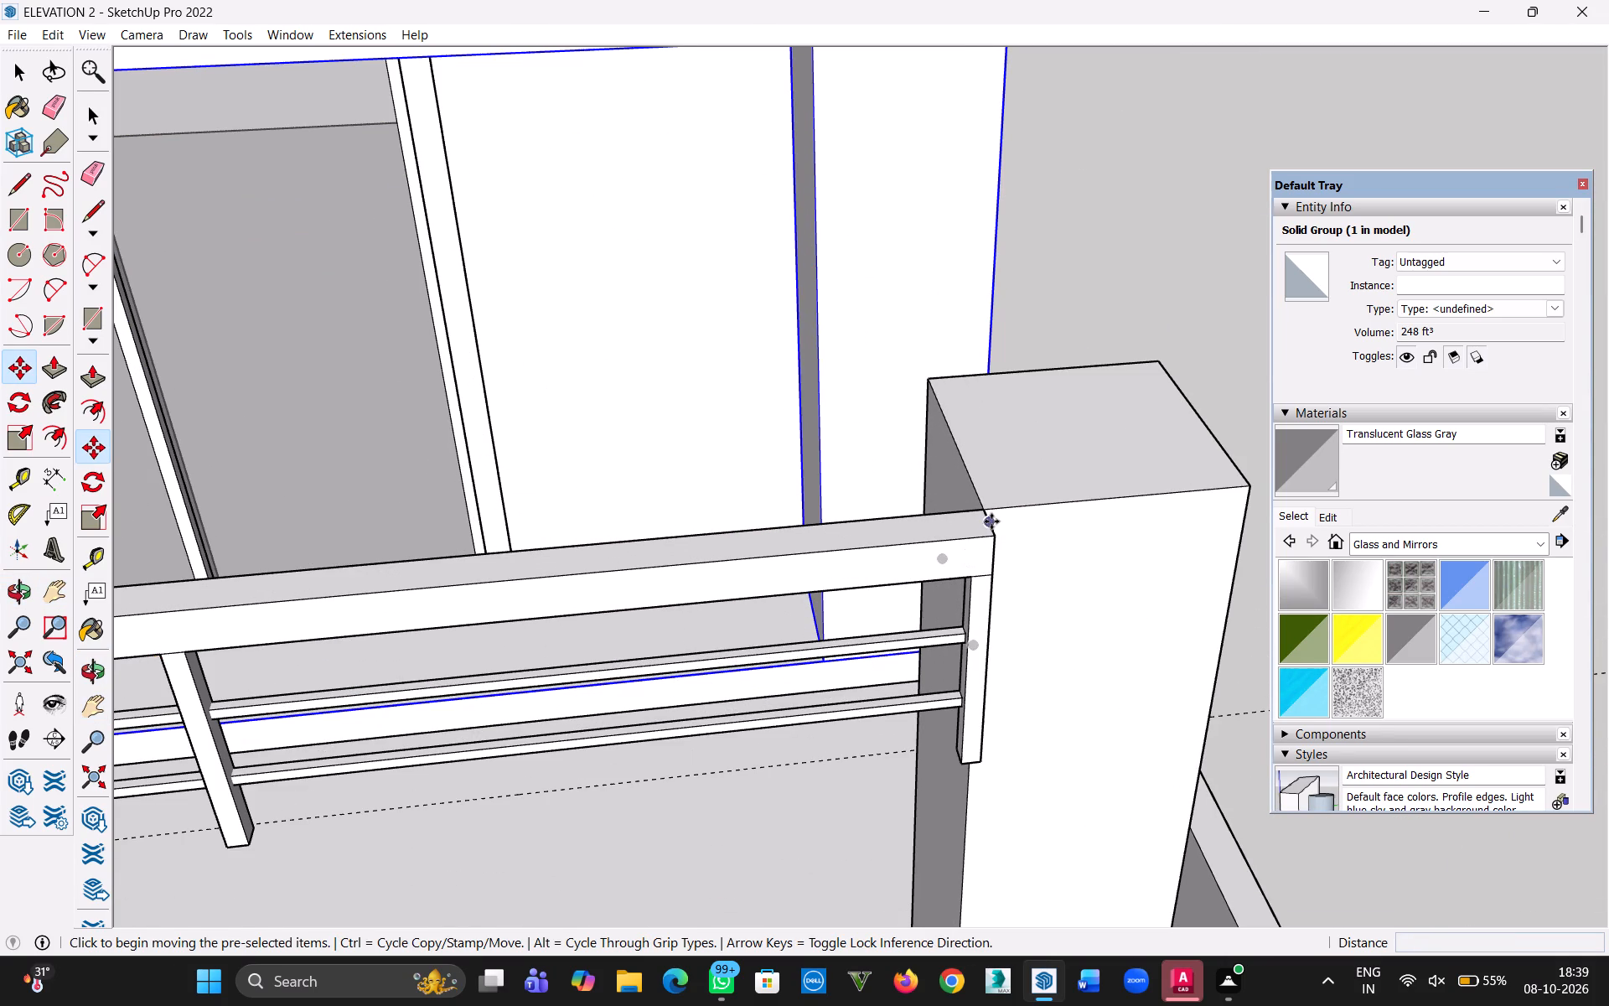
pyautogui.click(992, 521)
pyautogui.press('Escape')
pyautogui.click(17, 76)
pyautogui.click(935, 556)
pyautogui.press('m')
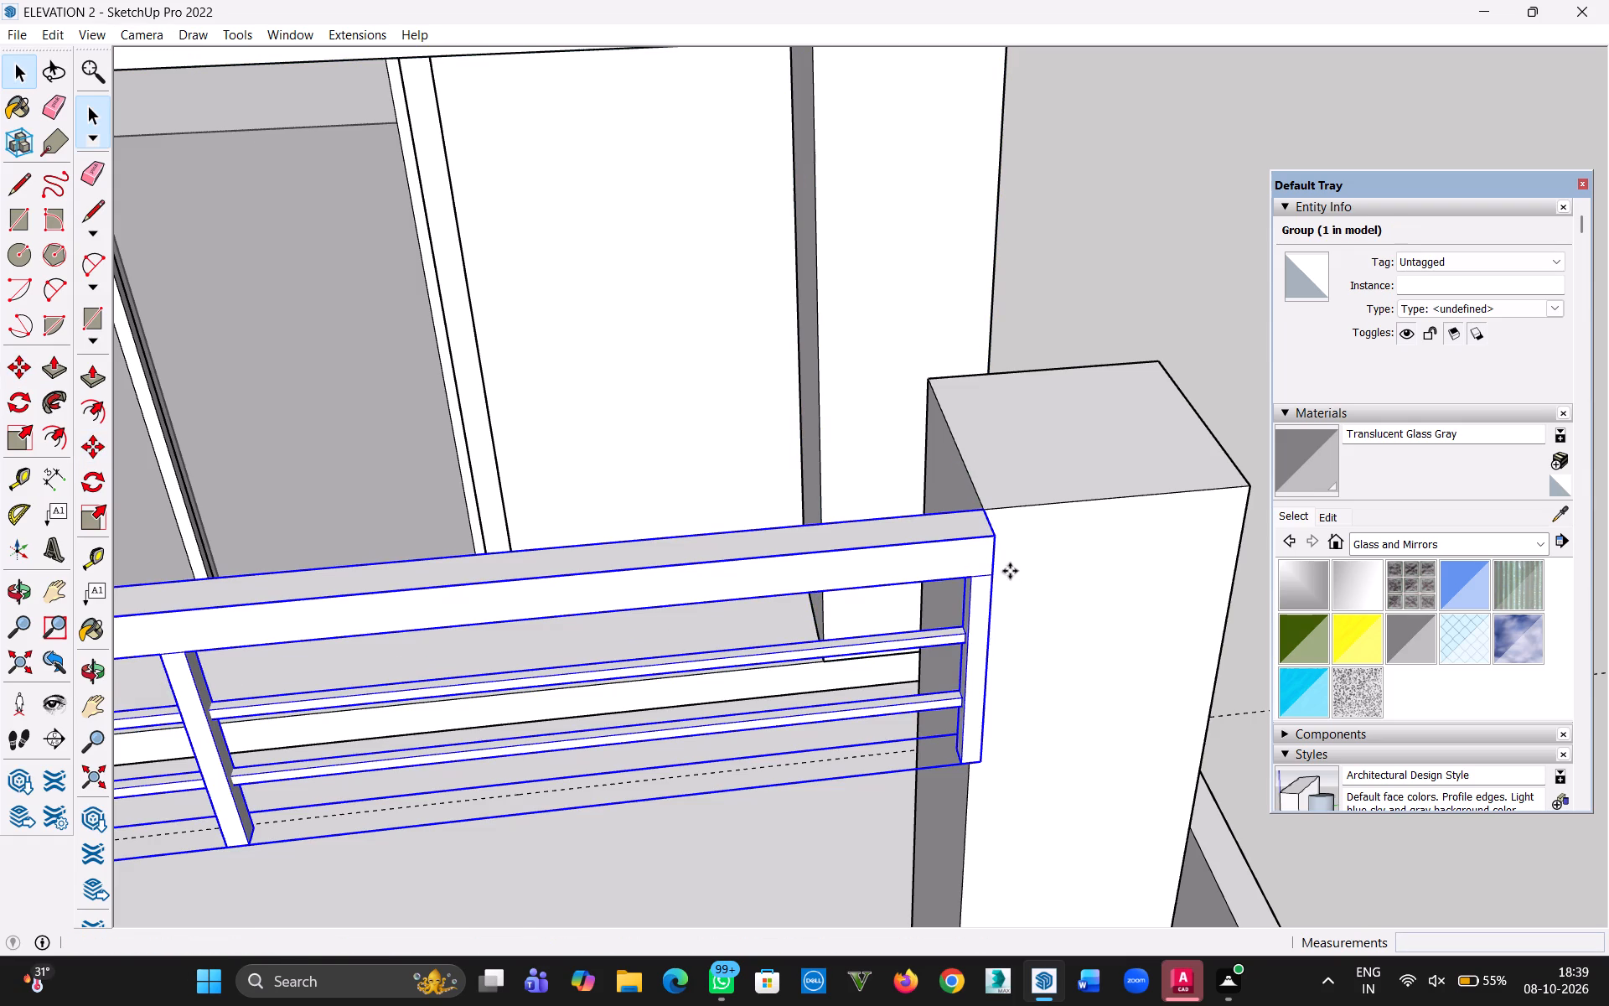
pyautogui.click(986, 522)
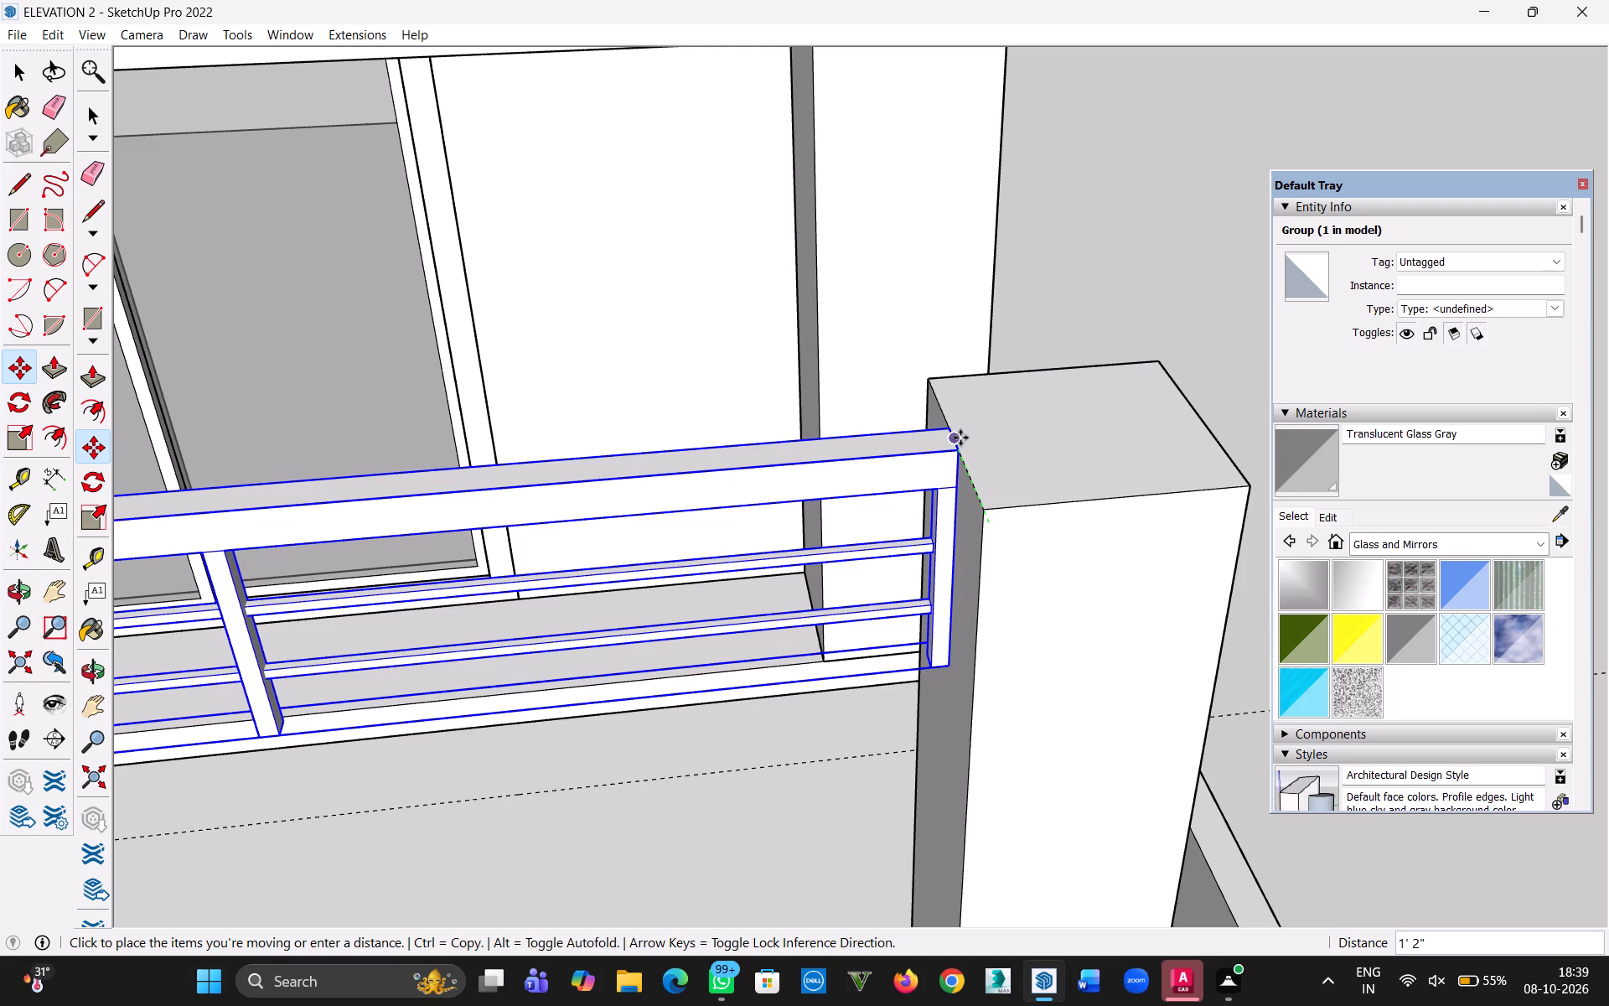
pyautogui.click(960, 438)
pyautogui.click(23, 66)
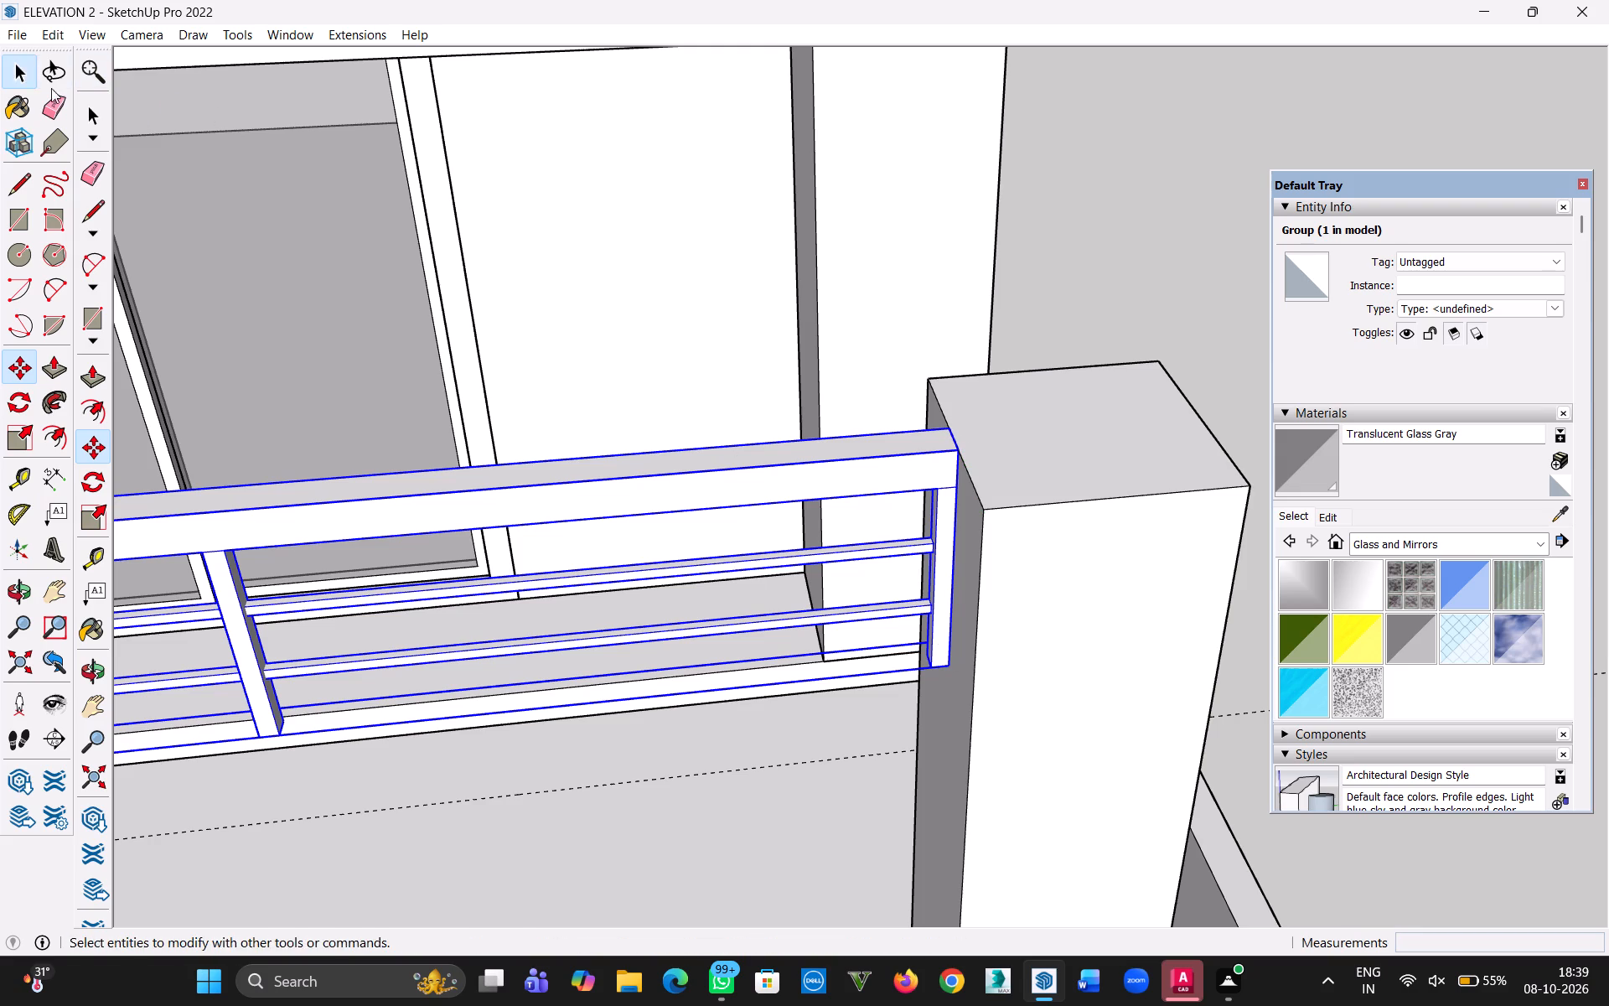
pyautogui.click(736, 483)
pyautogui.scroll(-13, 856, 649)
pyautogui.click(995, 557)
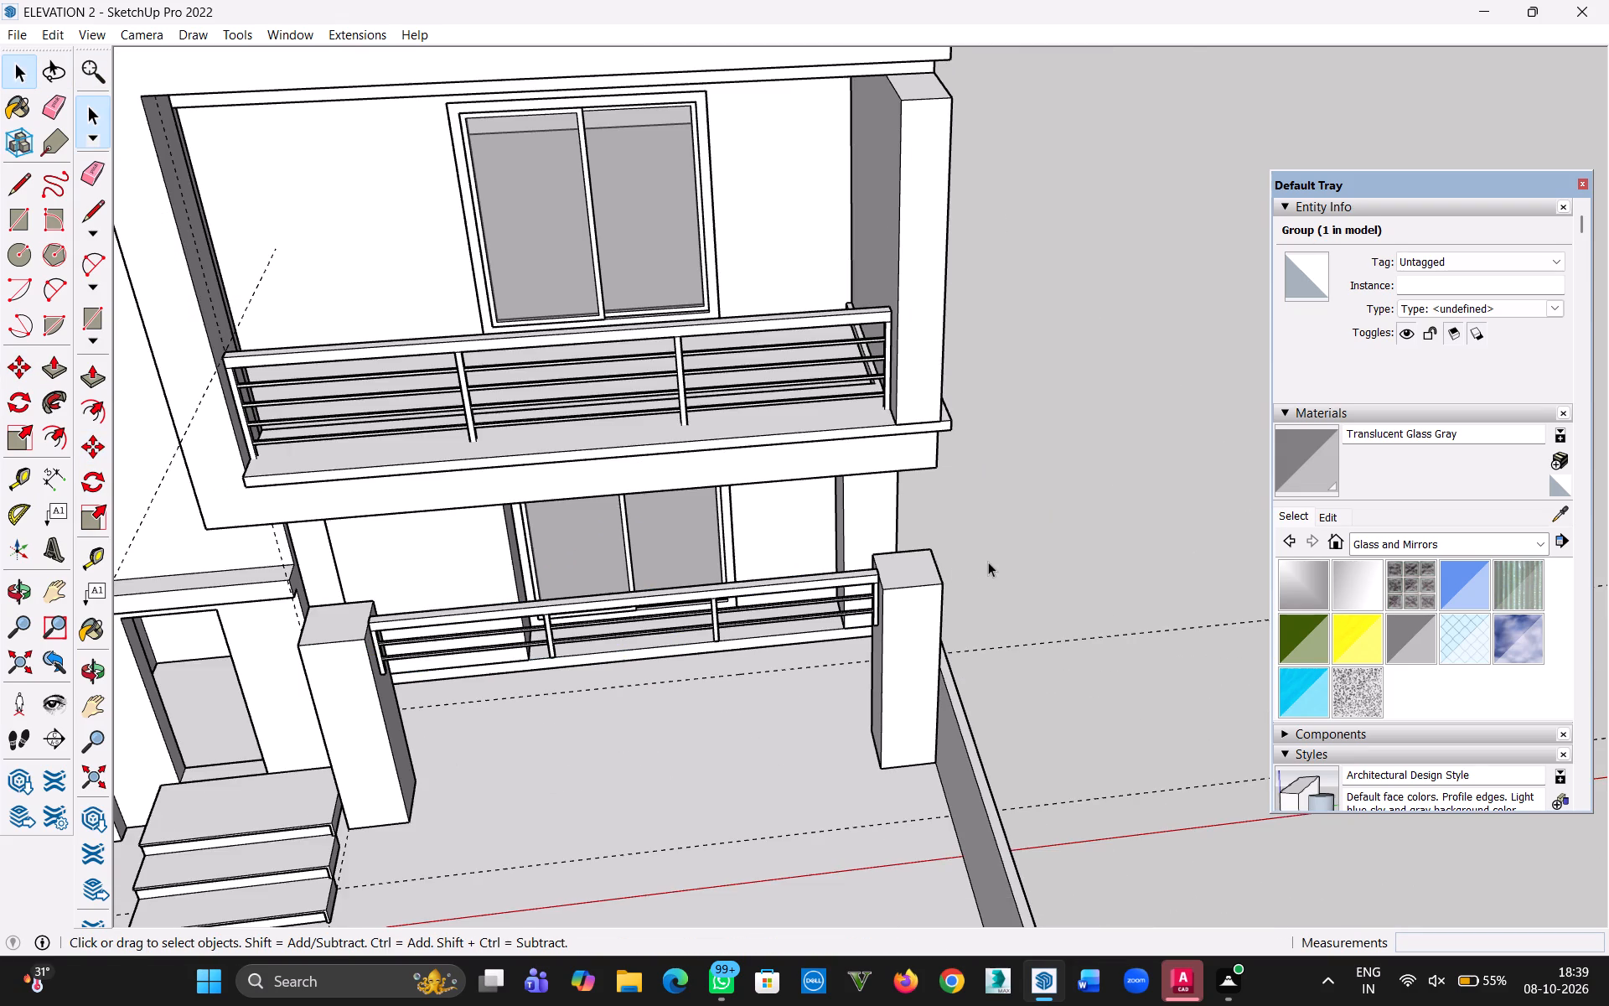
# Examine the railing's fit between the two ground-floor pillars from several angles.
pyautogui.moveTo(528, 674); pyautogui.dragTo(564, 359, button='middle')
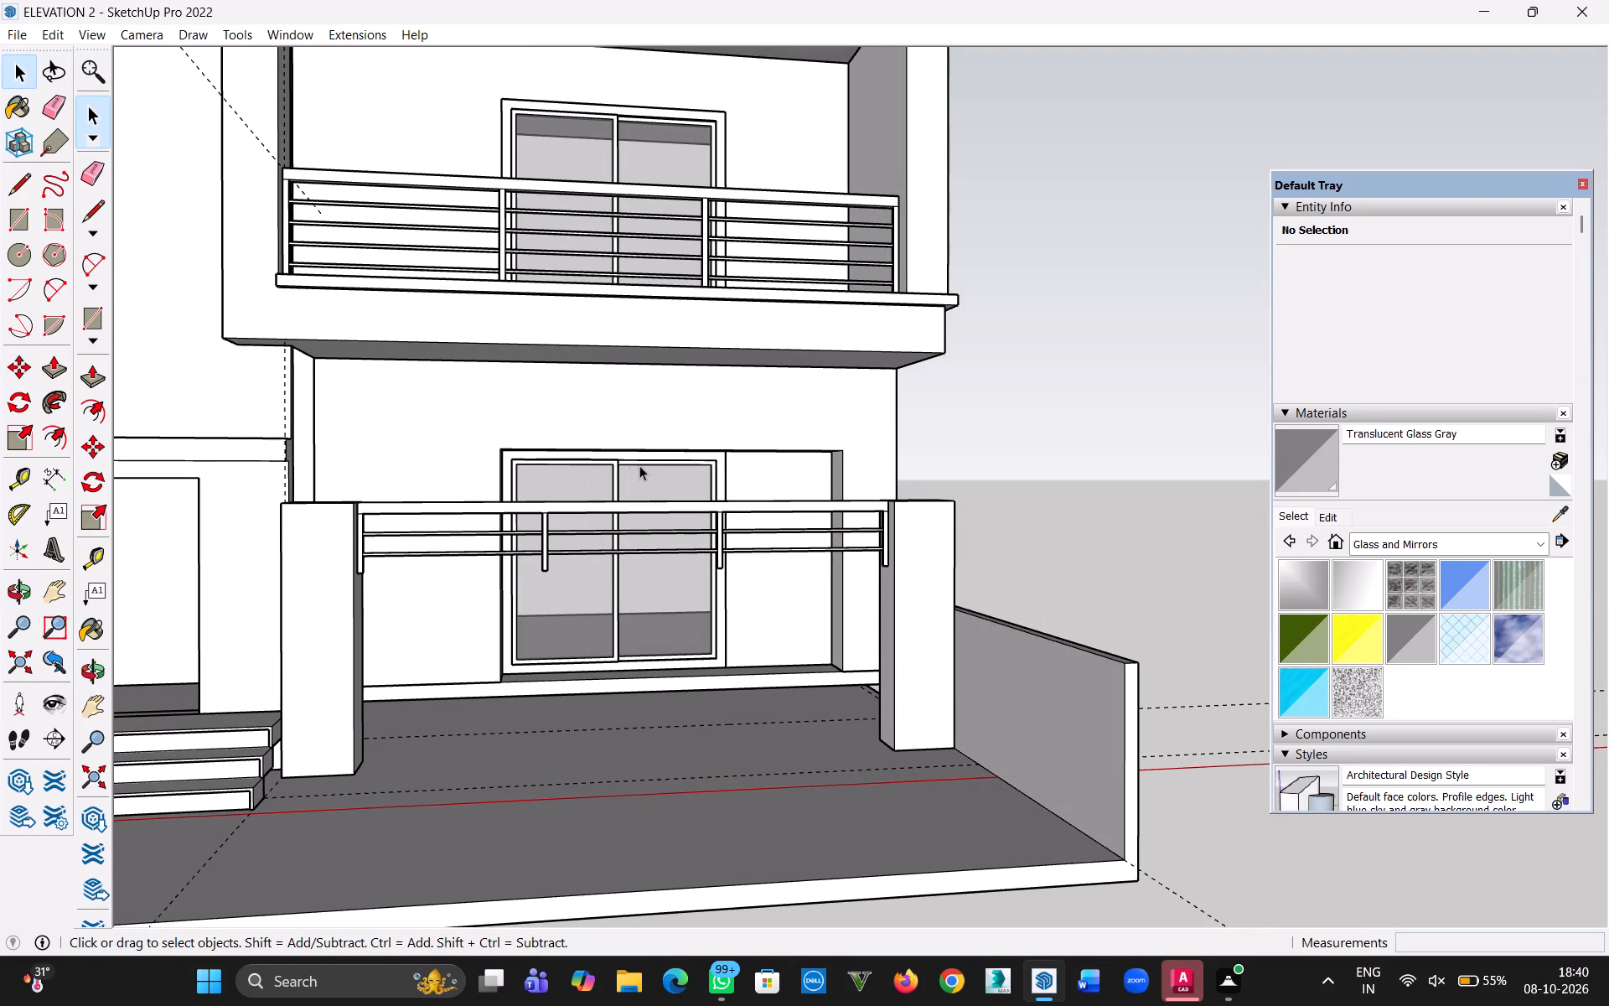
pyautogui.scroll(3, 643, 464)
pyautogui.scroll(-1, 645, 466)
pyautogui.moveTo(642, 473); pyautogui.dragTo(561, 534, button='middle')
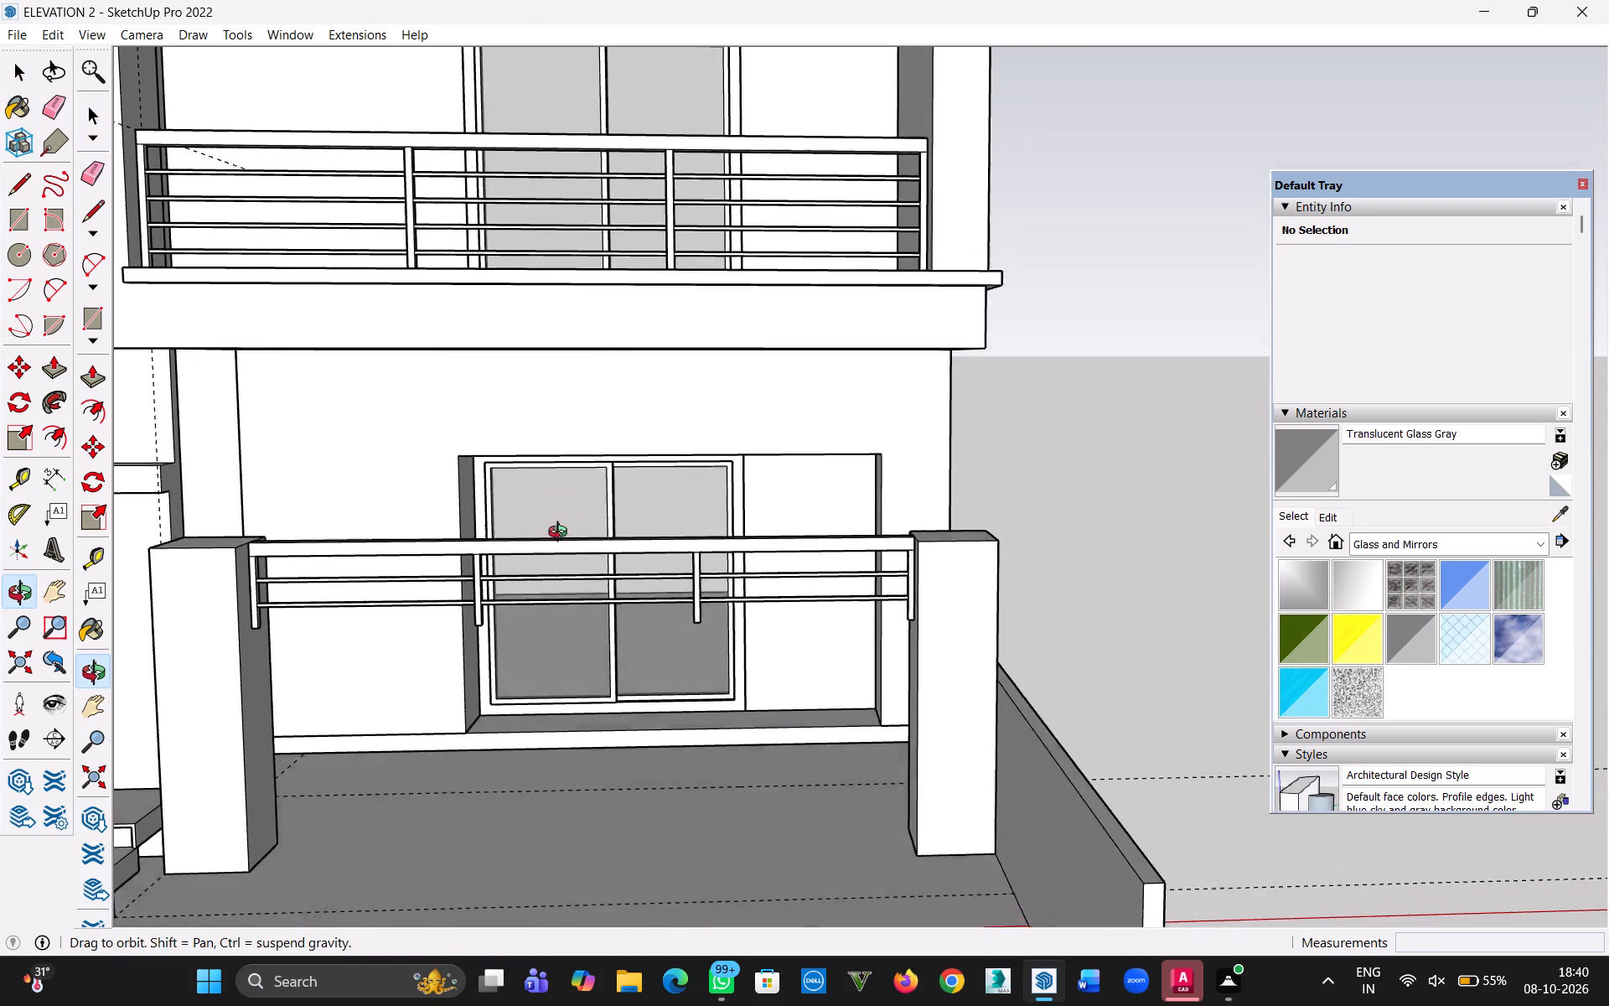
pyautogui.moveTo(561, 534); pyautogui.dragTo(607, 574, button='middle')
pyautogui.moveTo(608, 583); pyautogui.dragTo(613, 594, button='middle')
pyautogui.scroll(1, 470, 638)
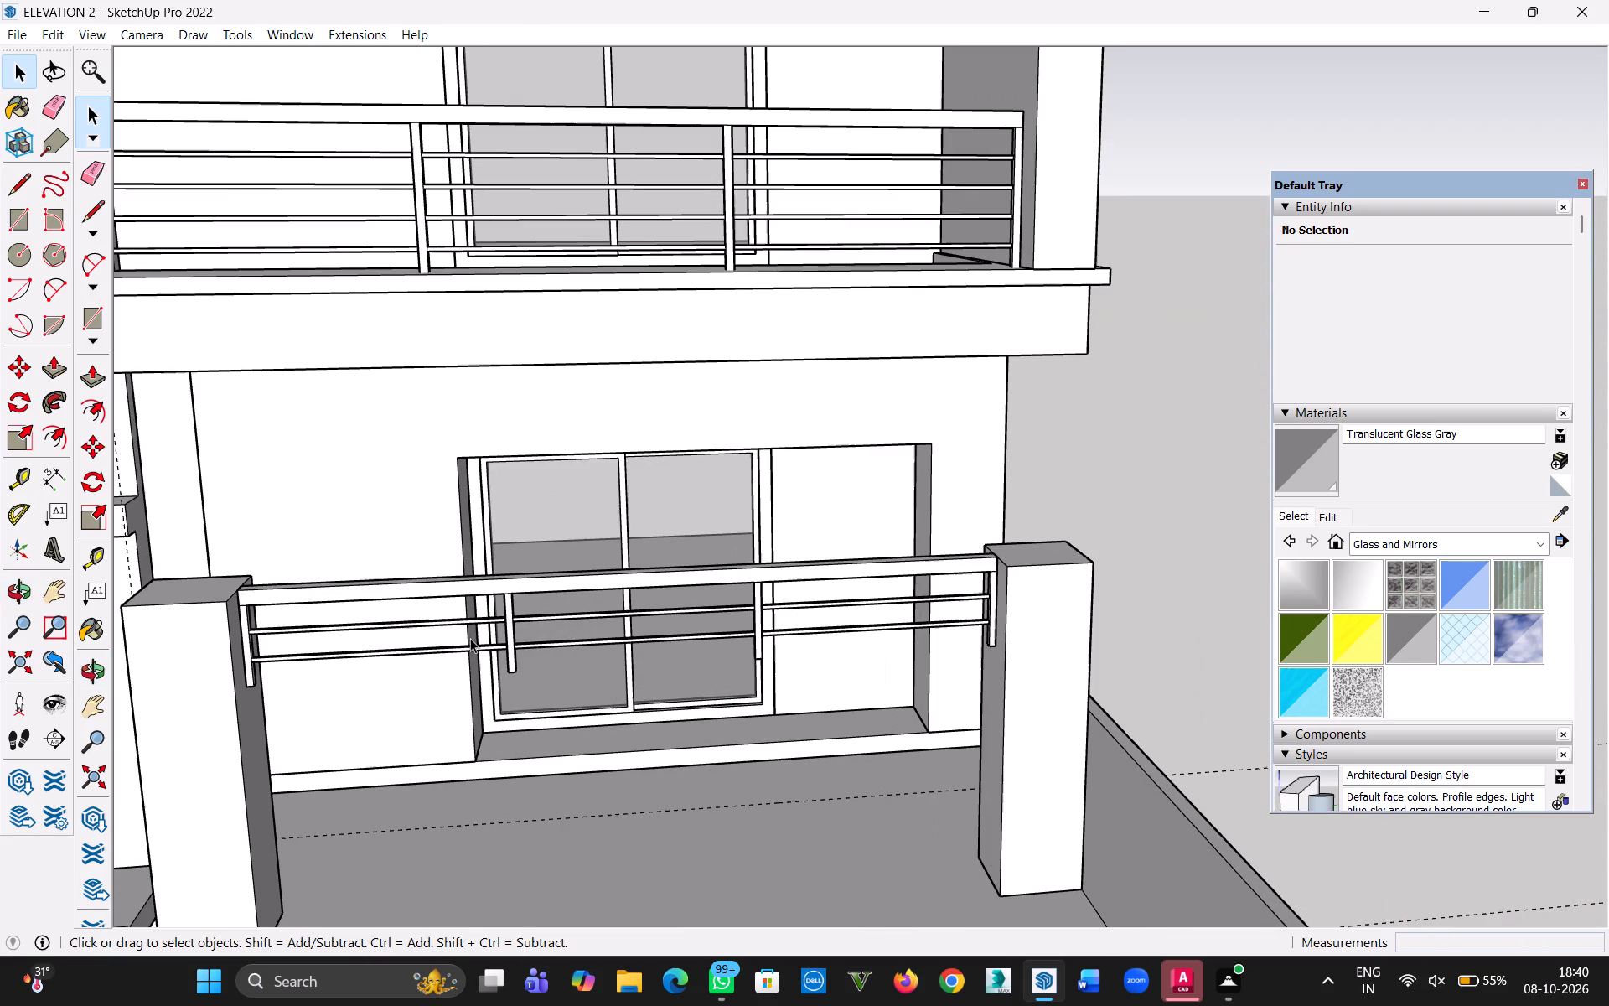
pyautogui.moveTo(473, 640); pyautogui.dragTo(615, 584, button='middle')
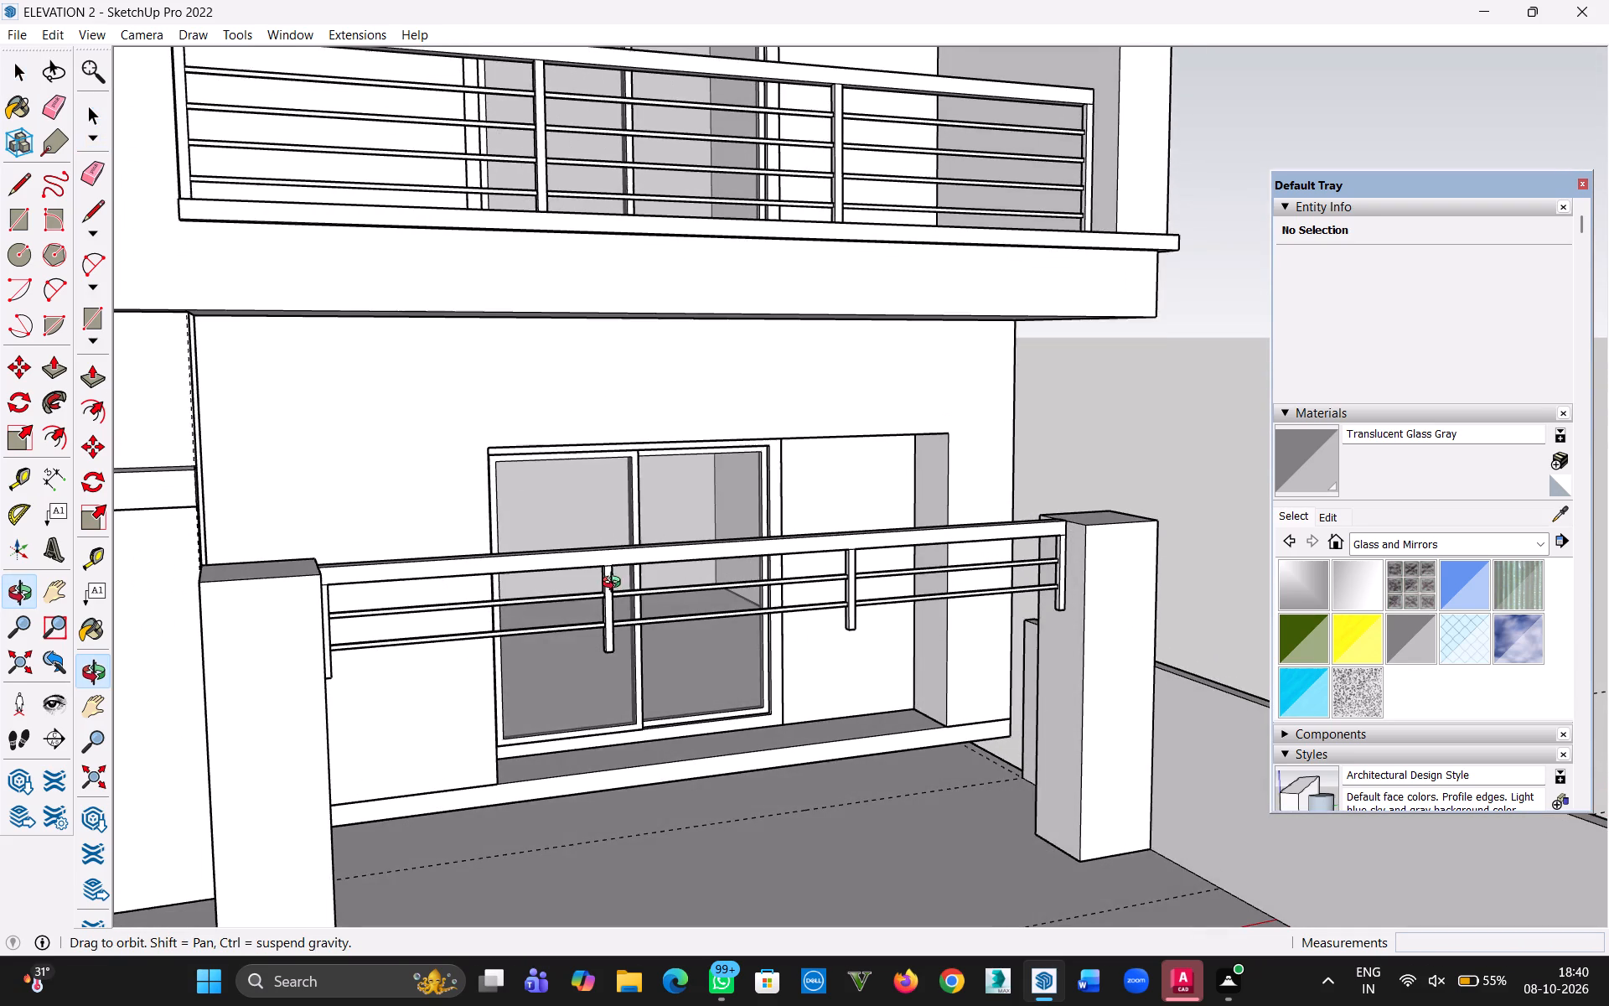
# Draw a 16' 5" by about 5' 10 1/2" vertical rectangle between the ground-floor pillars, from the railing's underside down to the floor.
pyautogui.moveTo(615, 584); pyautogui.dragTo(565, 589, button='middle')
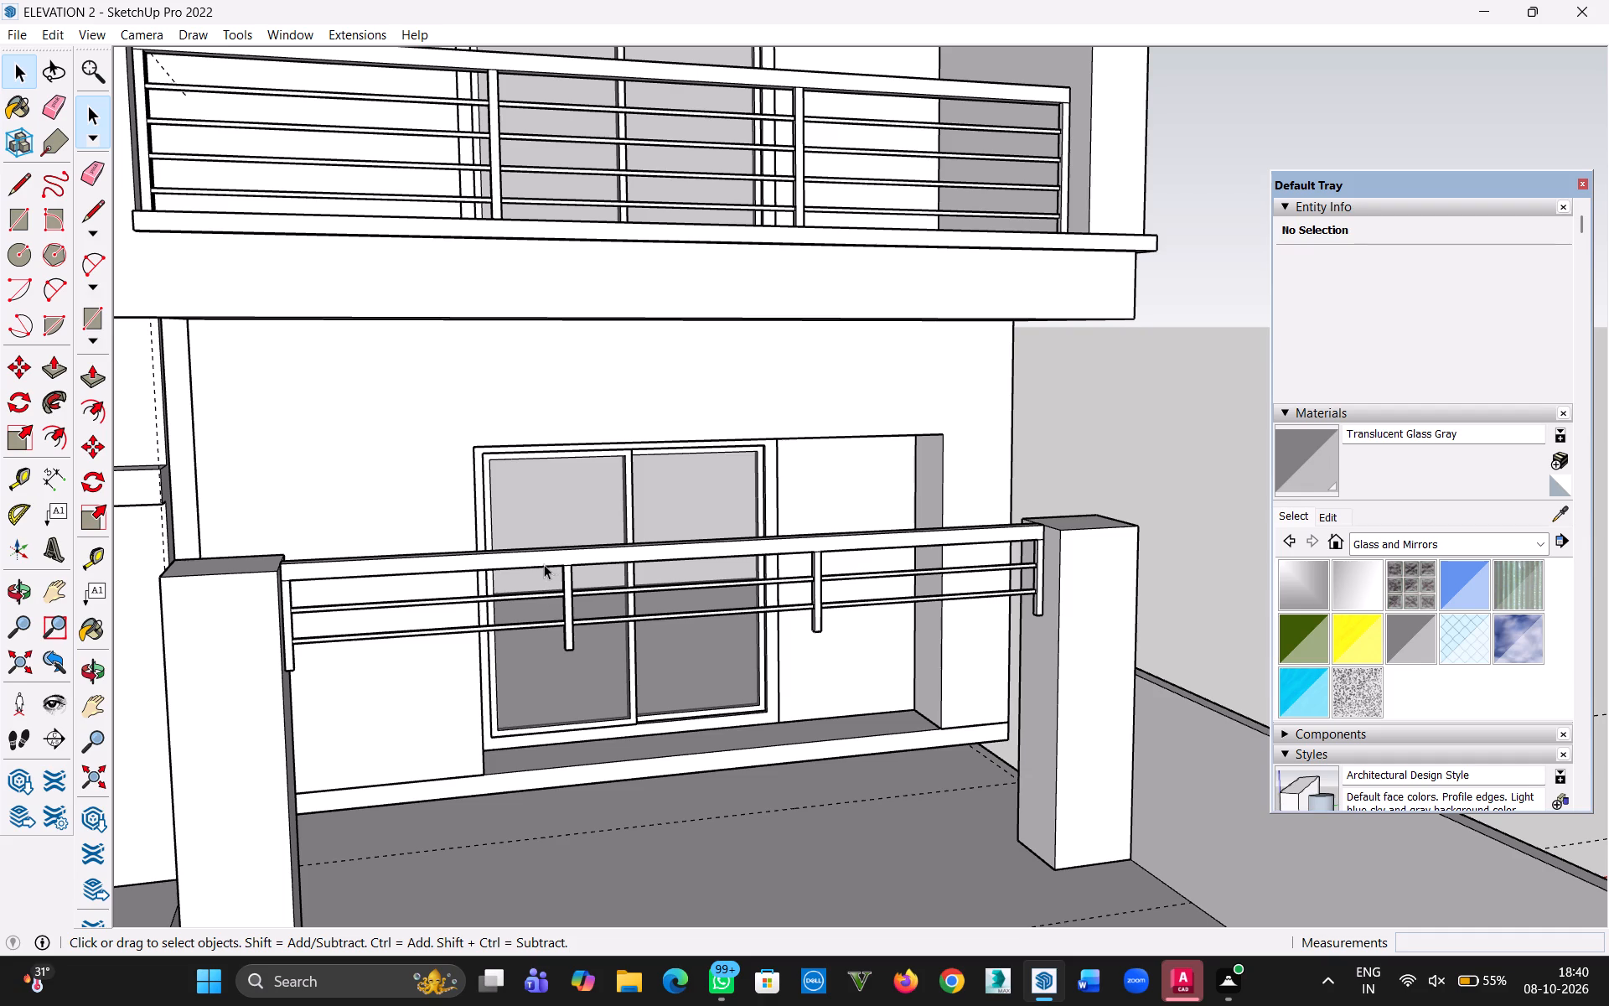
pyautogui.moveTo(531, 571); pyautogui.dragTo(455, 465, button='middle')
pyautogui.scroll(4, 296, 600)
pyautogui.scroll(4, 208, 587)
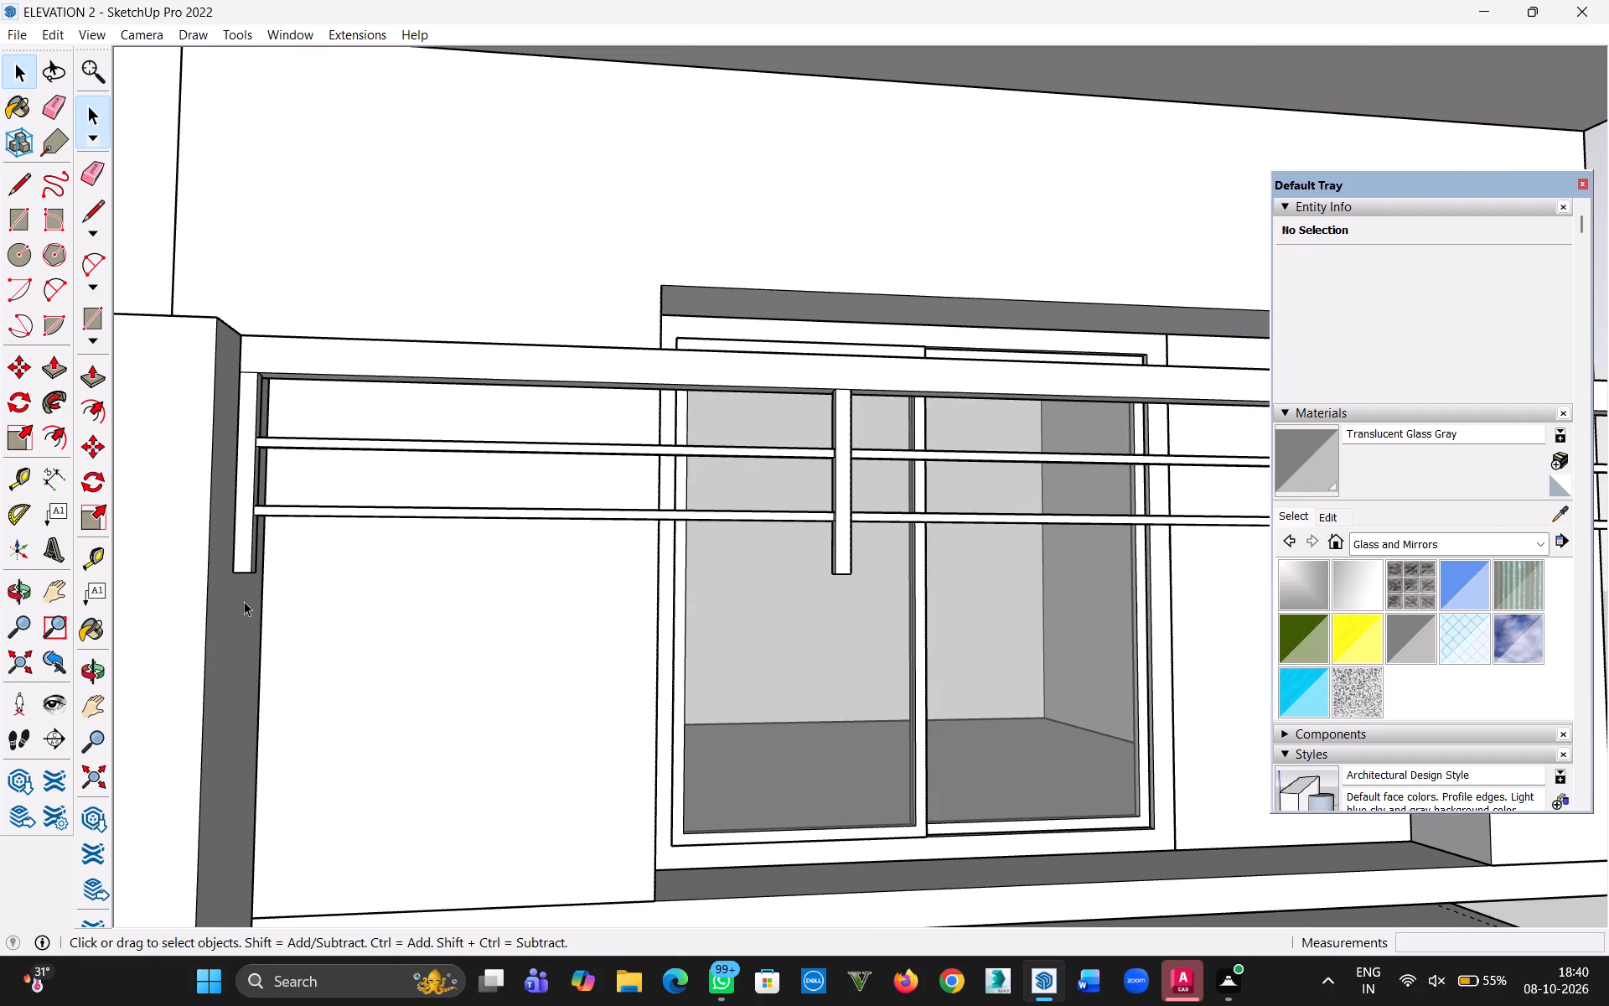
pyautogui.press('r')
pyautogui.scroll(6, 231, 584)
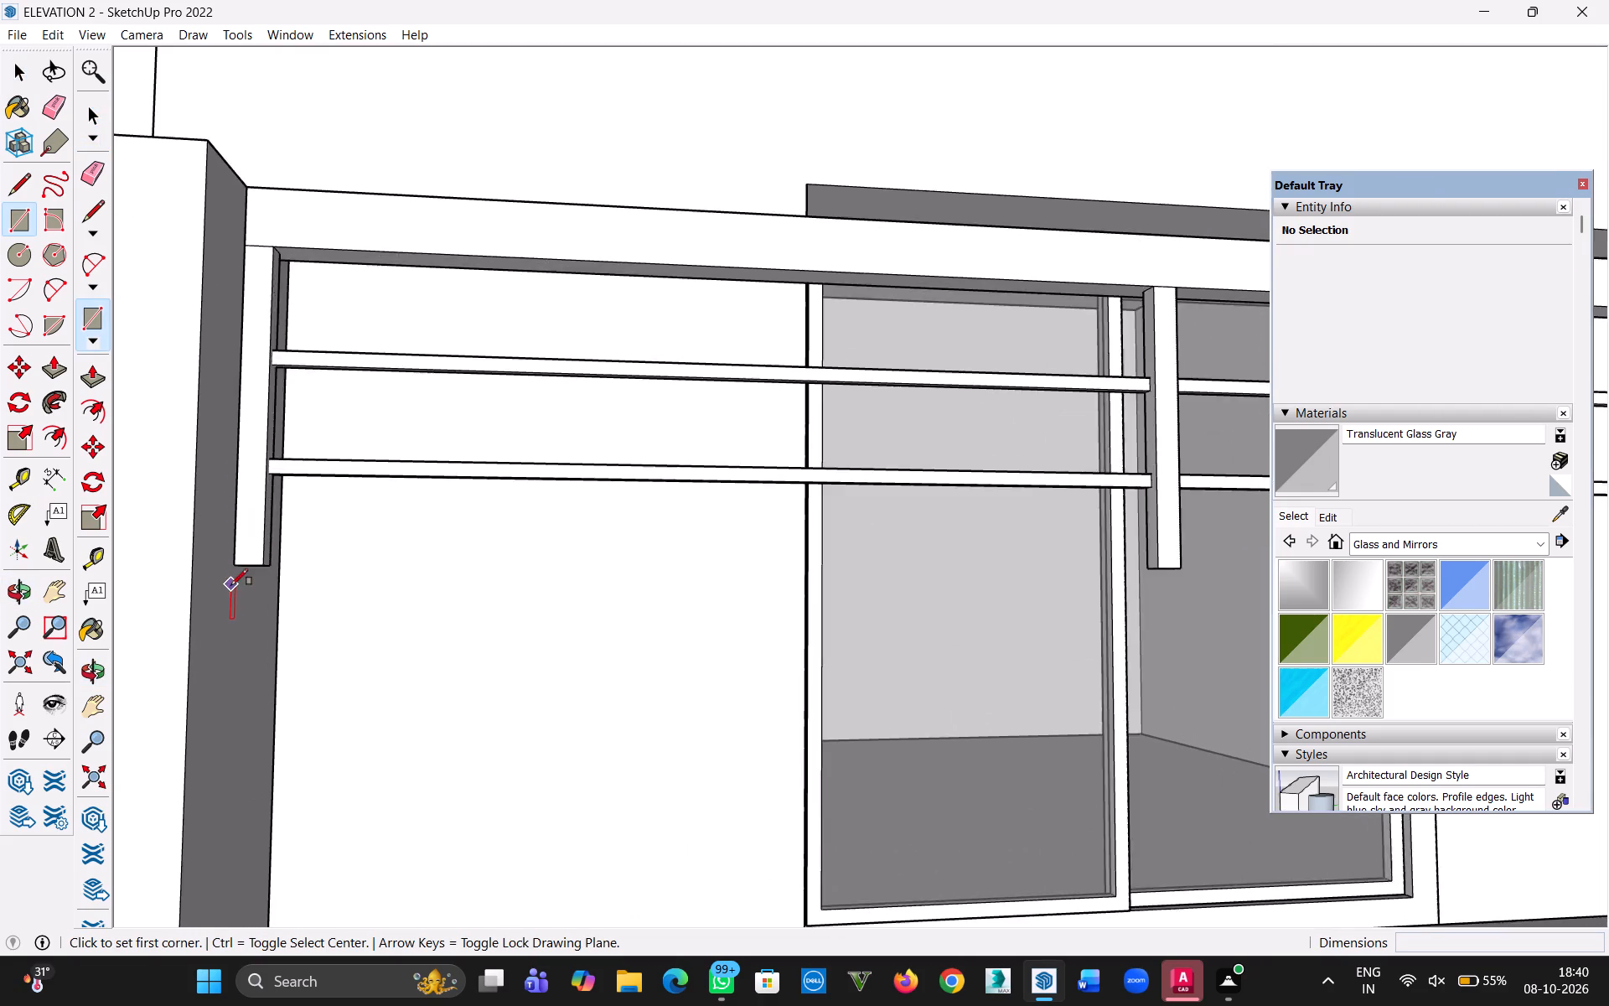
pyautogui.scroll(5, 231, 585)
pyautogui.click(236, 549)
pyautogui.scroll(-9, 605, 637)
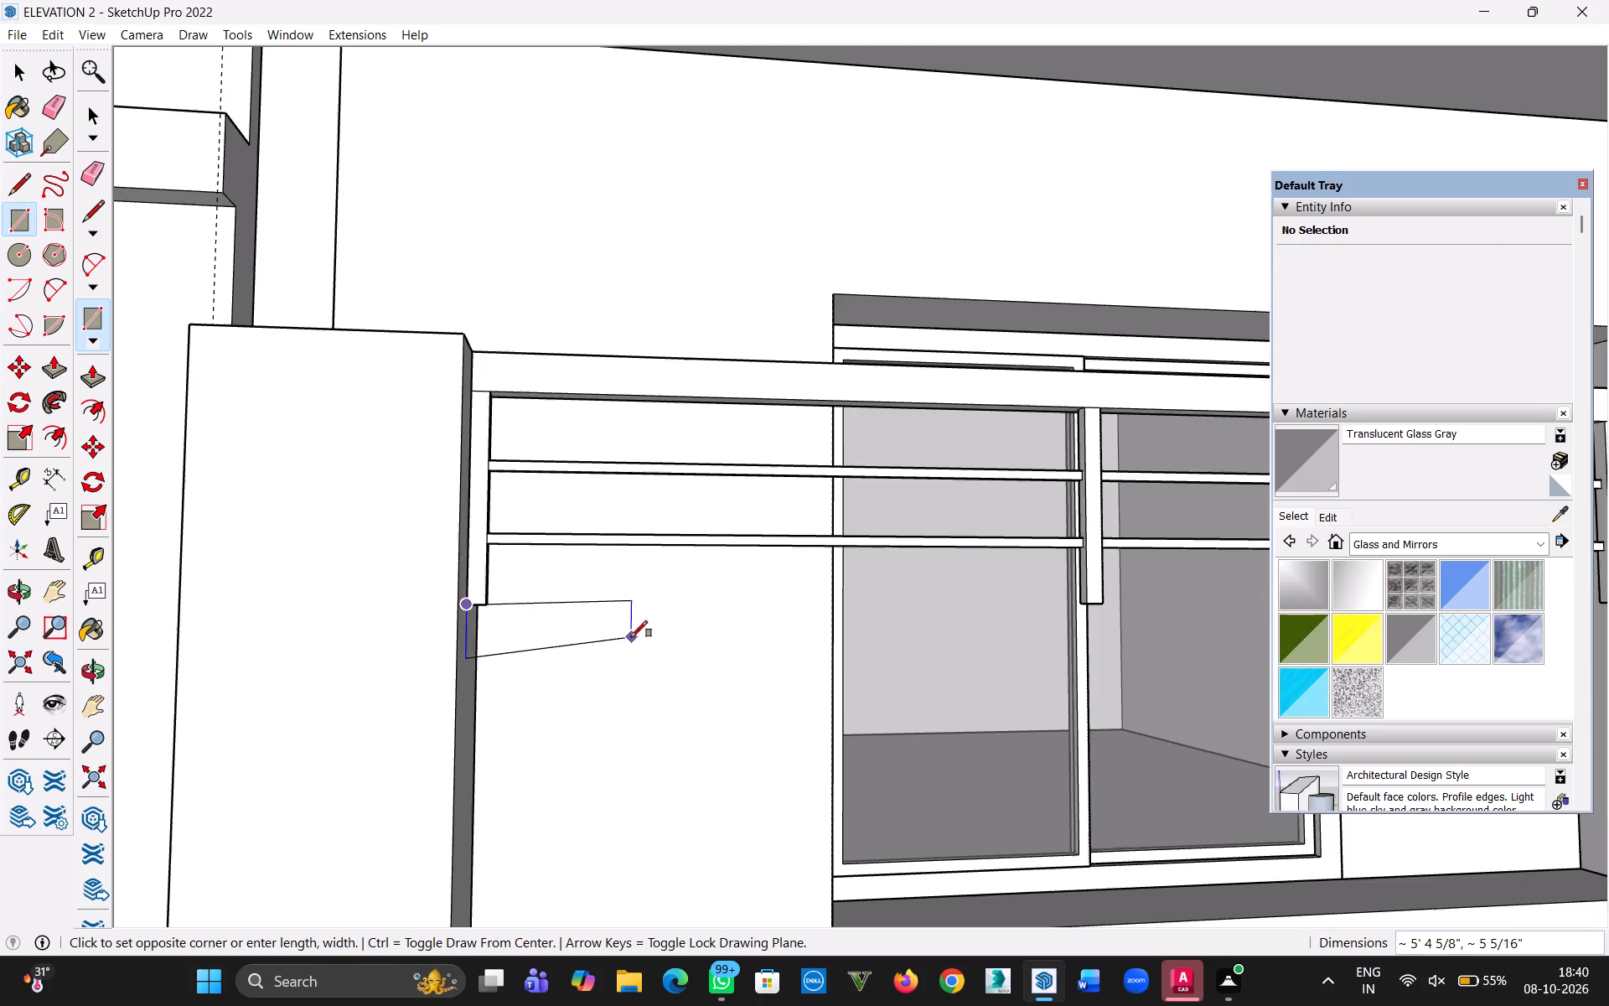
pyautogui.scroll(-4, 631, 637)
pyautogui.press('h')
pyautogui.moveTo(788, 646); pyautogui.dragTo(370, 629)
pyautogui.press('Escape')
pyautogui.scroll(10, 851, 635)
pyautogui.scroll(-11, 980, 643)
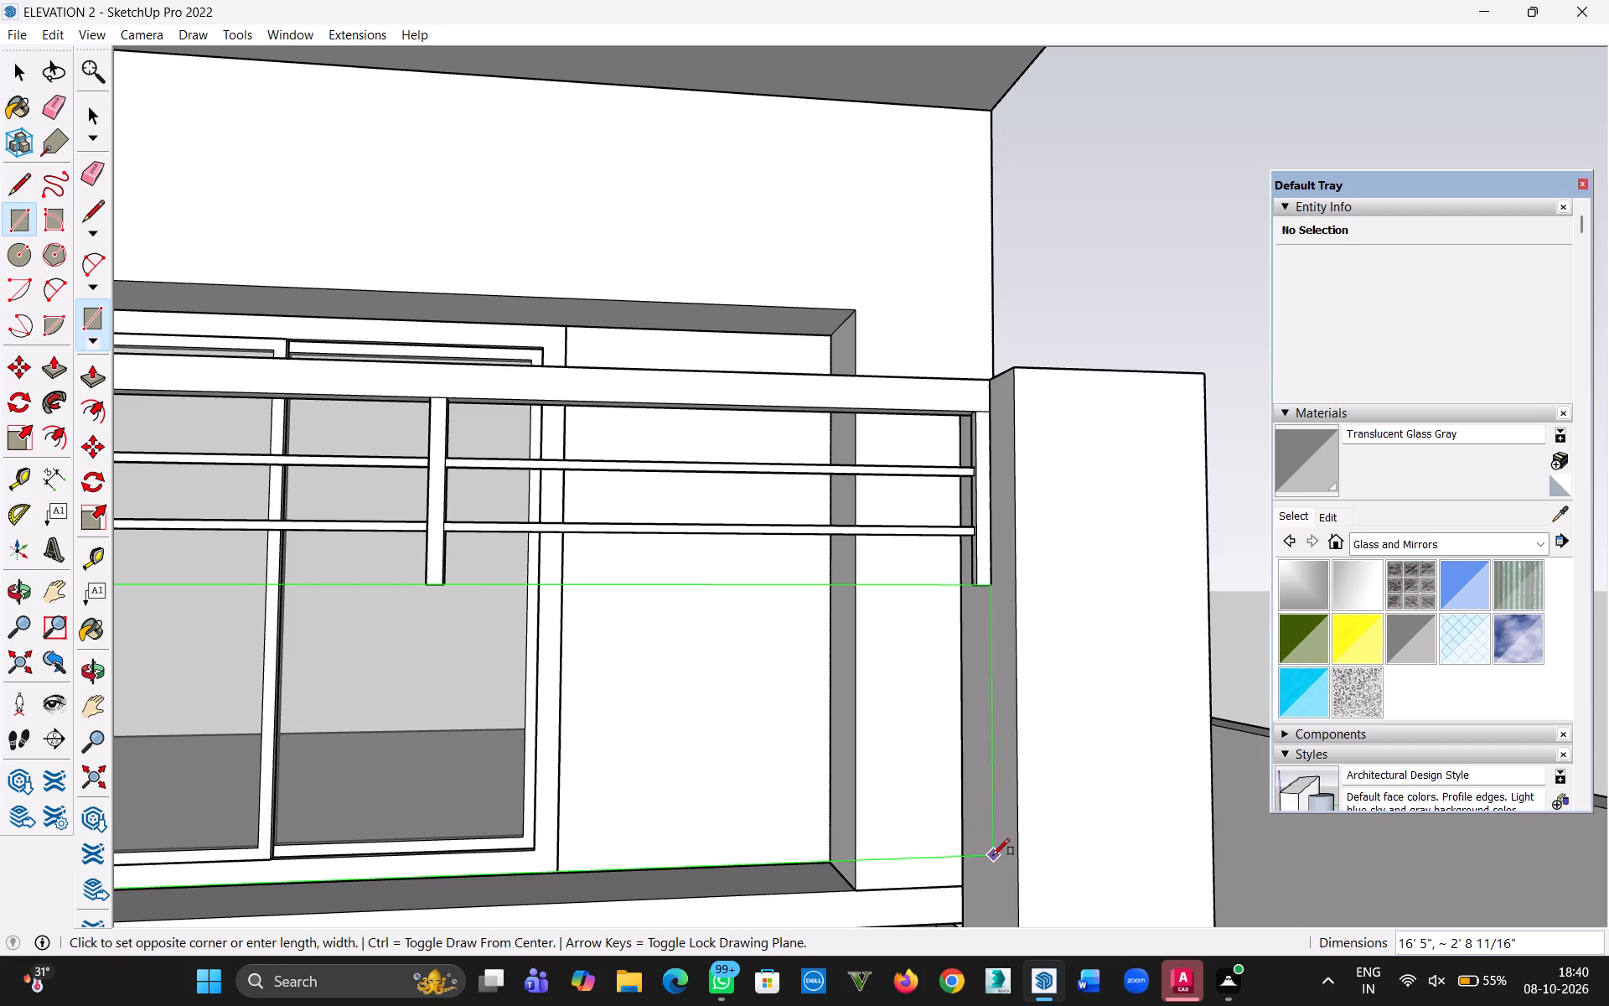
pyautogui.press('h')
pyautogui.moveTo(991, 890); pyautogui.dragTo(953, 547)
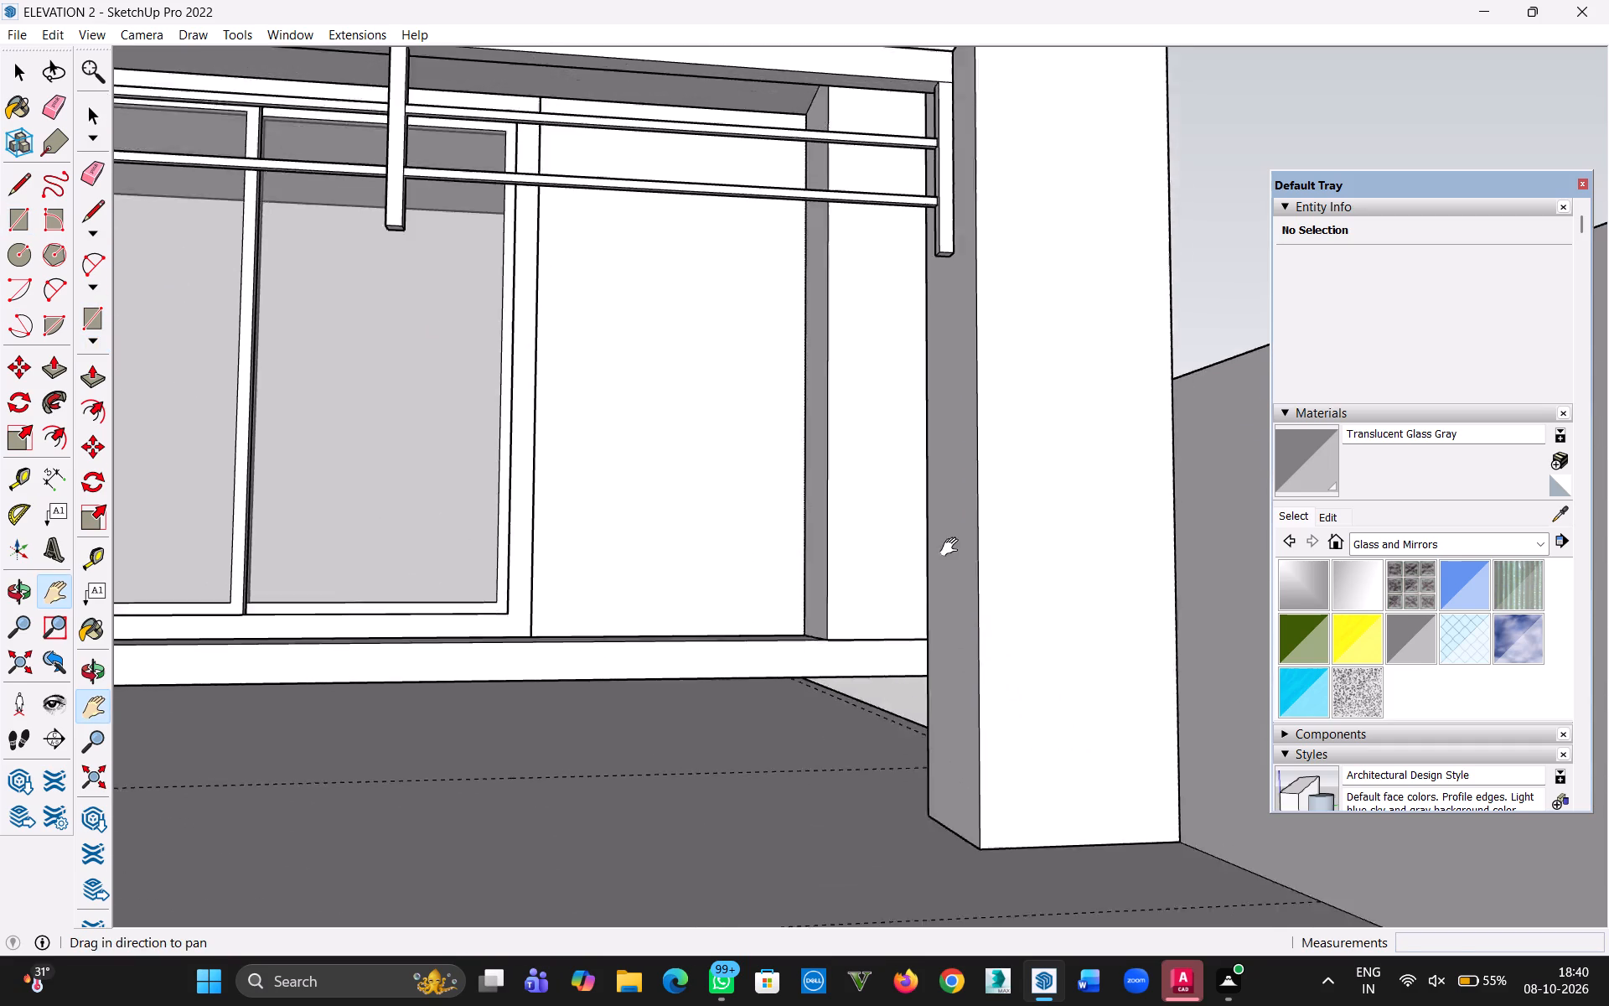
pyautogui.moveTo(953, 547); pyautogui.dragTo(946, 446)
pyautogui.press('Escape')
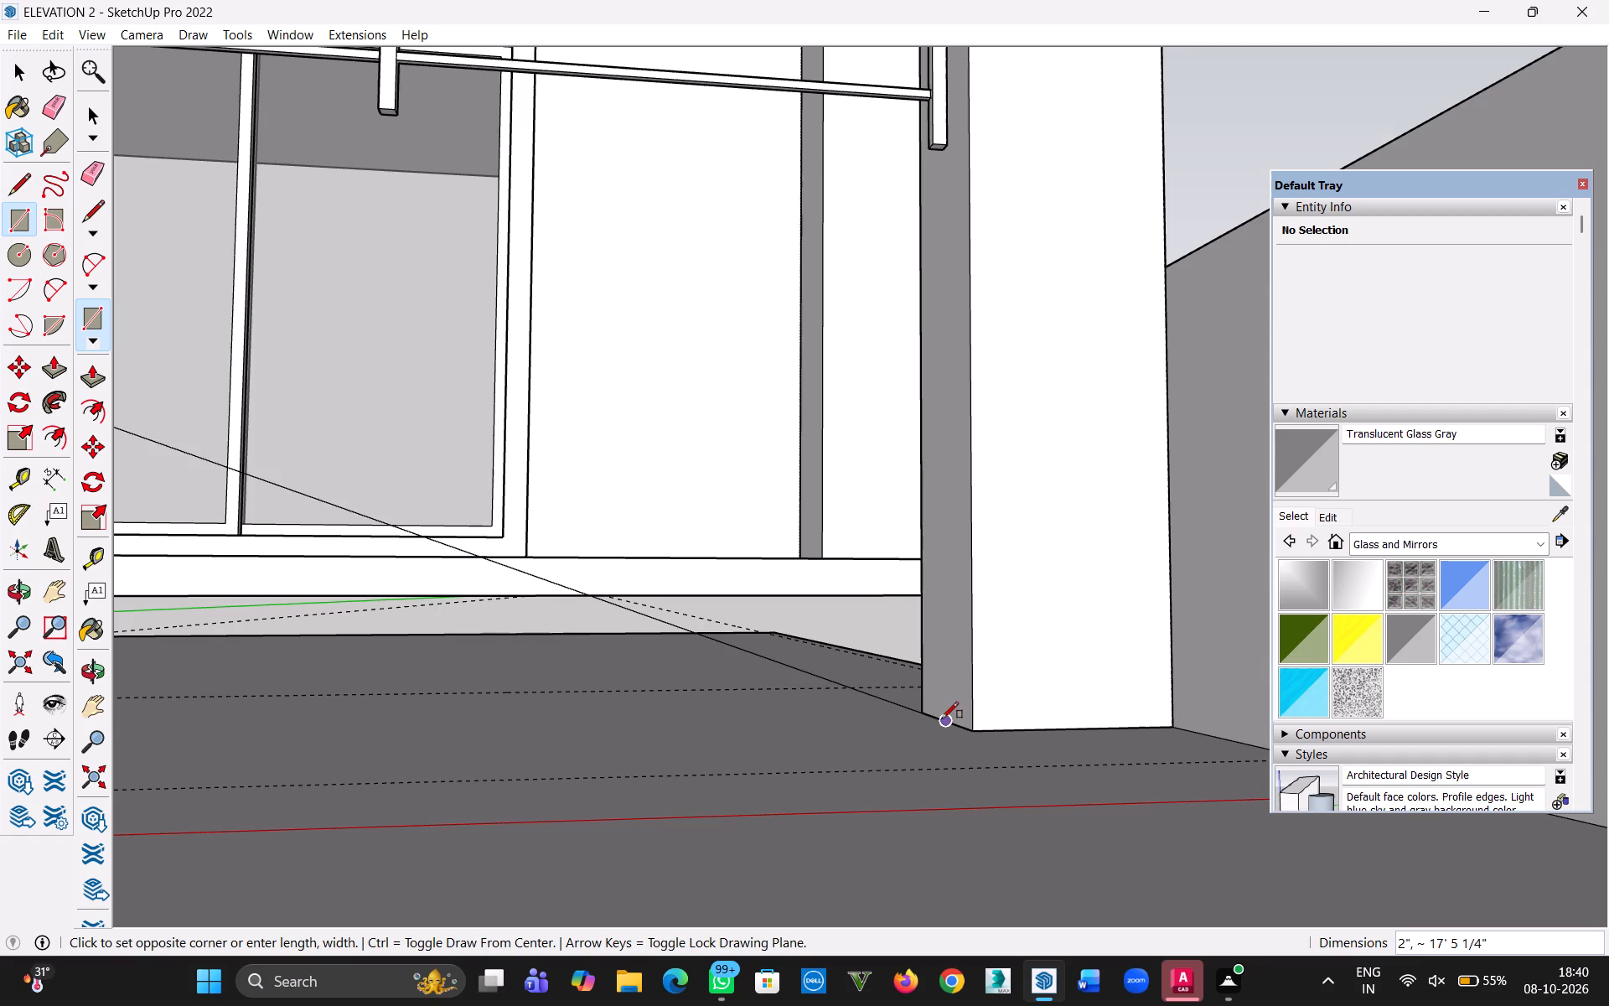
pyautogui.scroll(8, 936, 721)
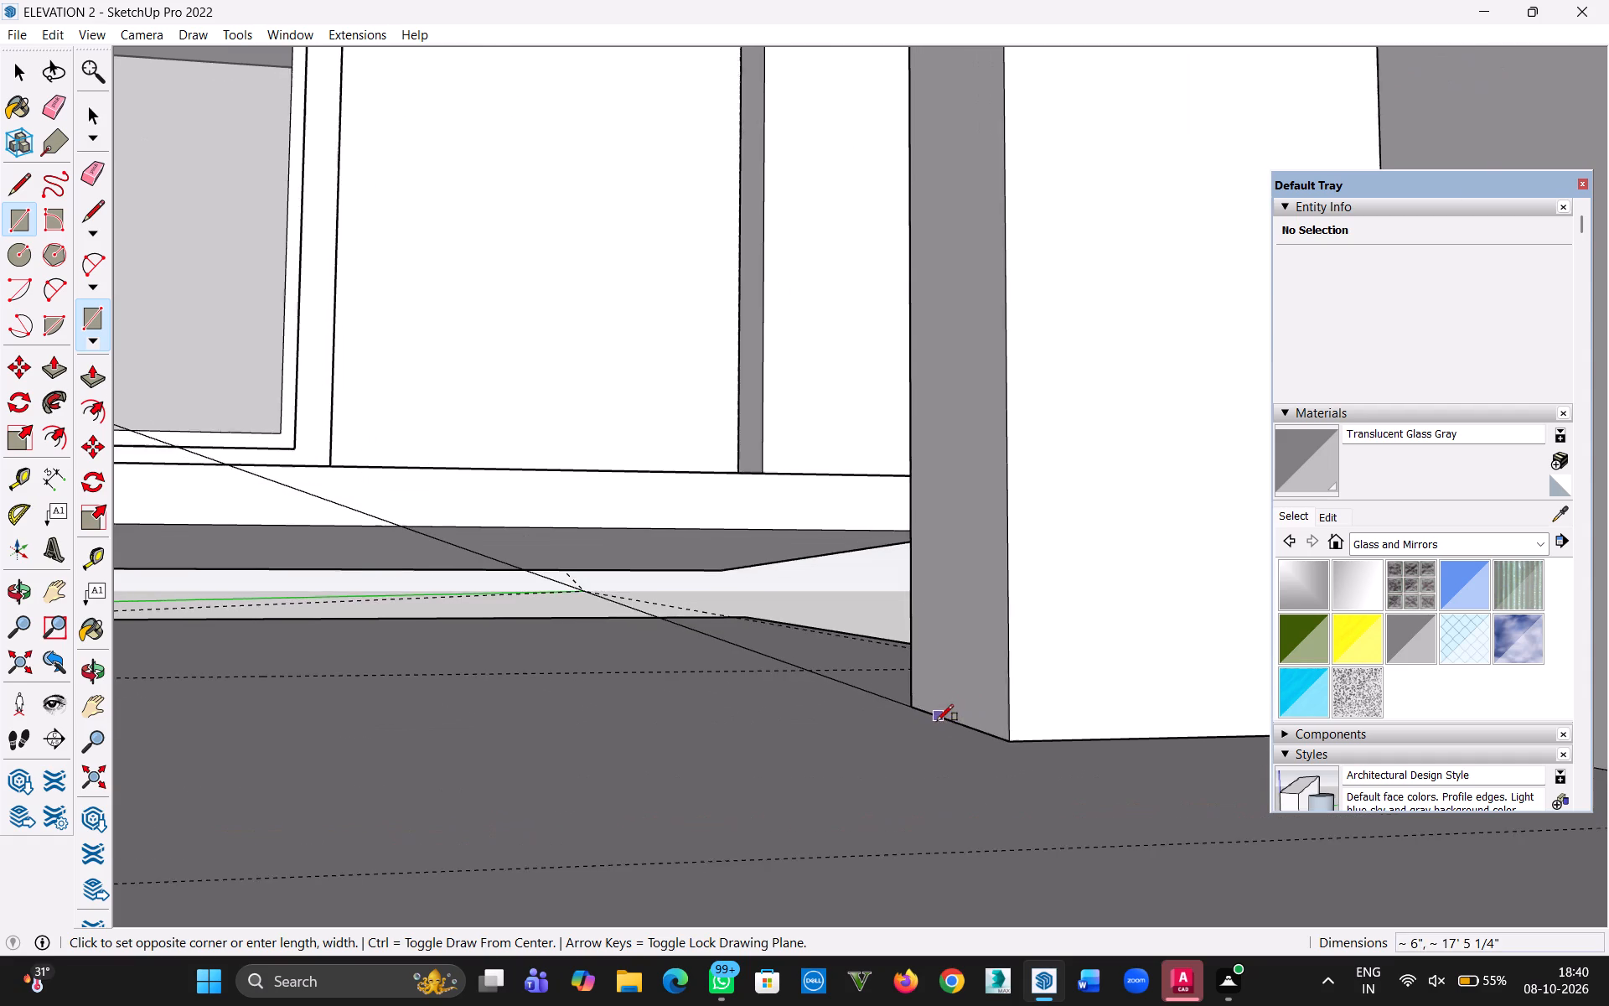
pyautogui.scroll(2, 937, 721)
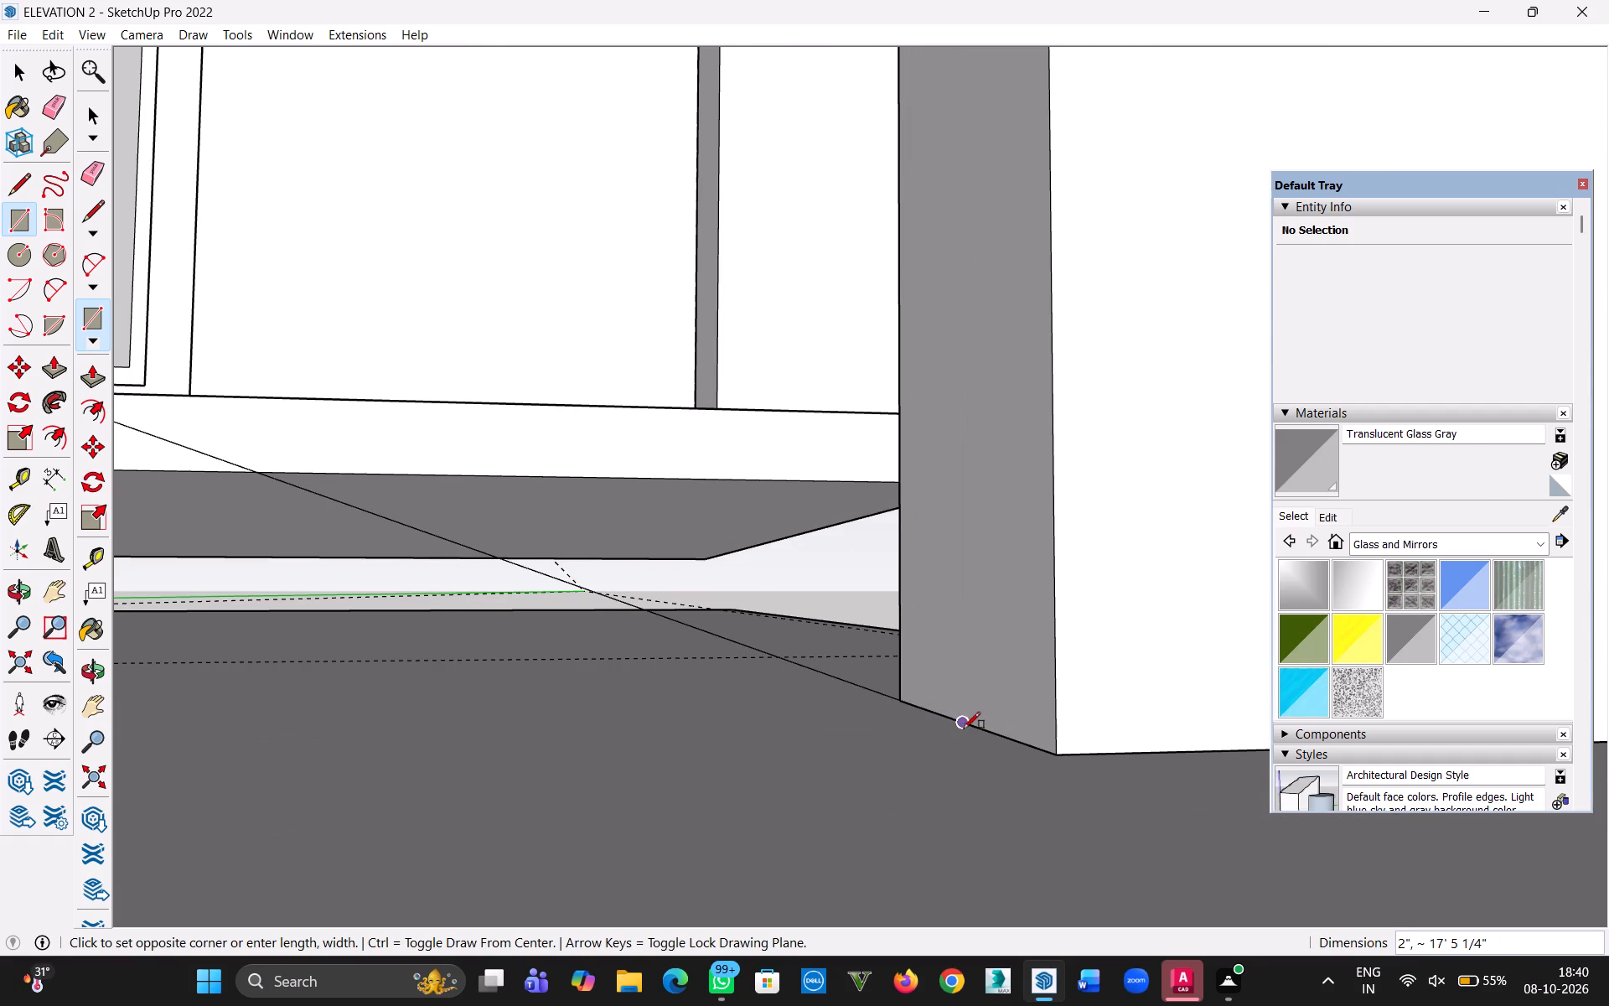
pyautogui.click(976, 732)
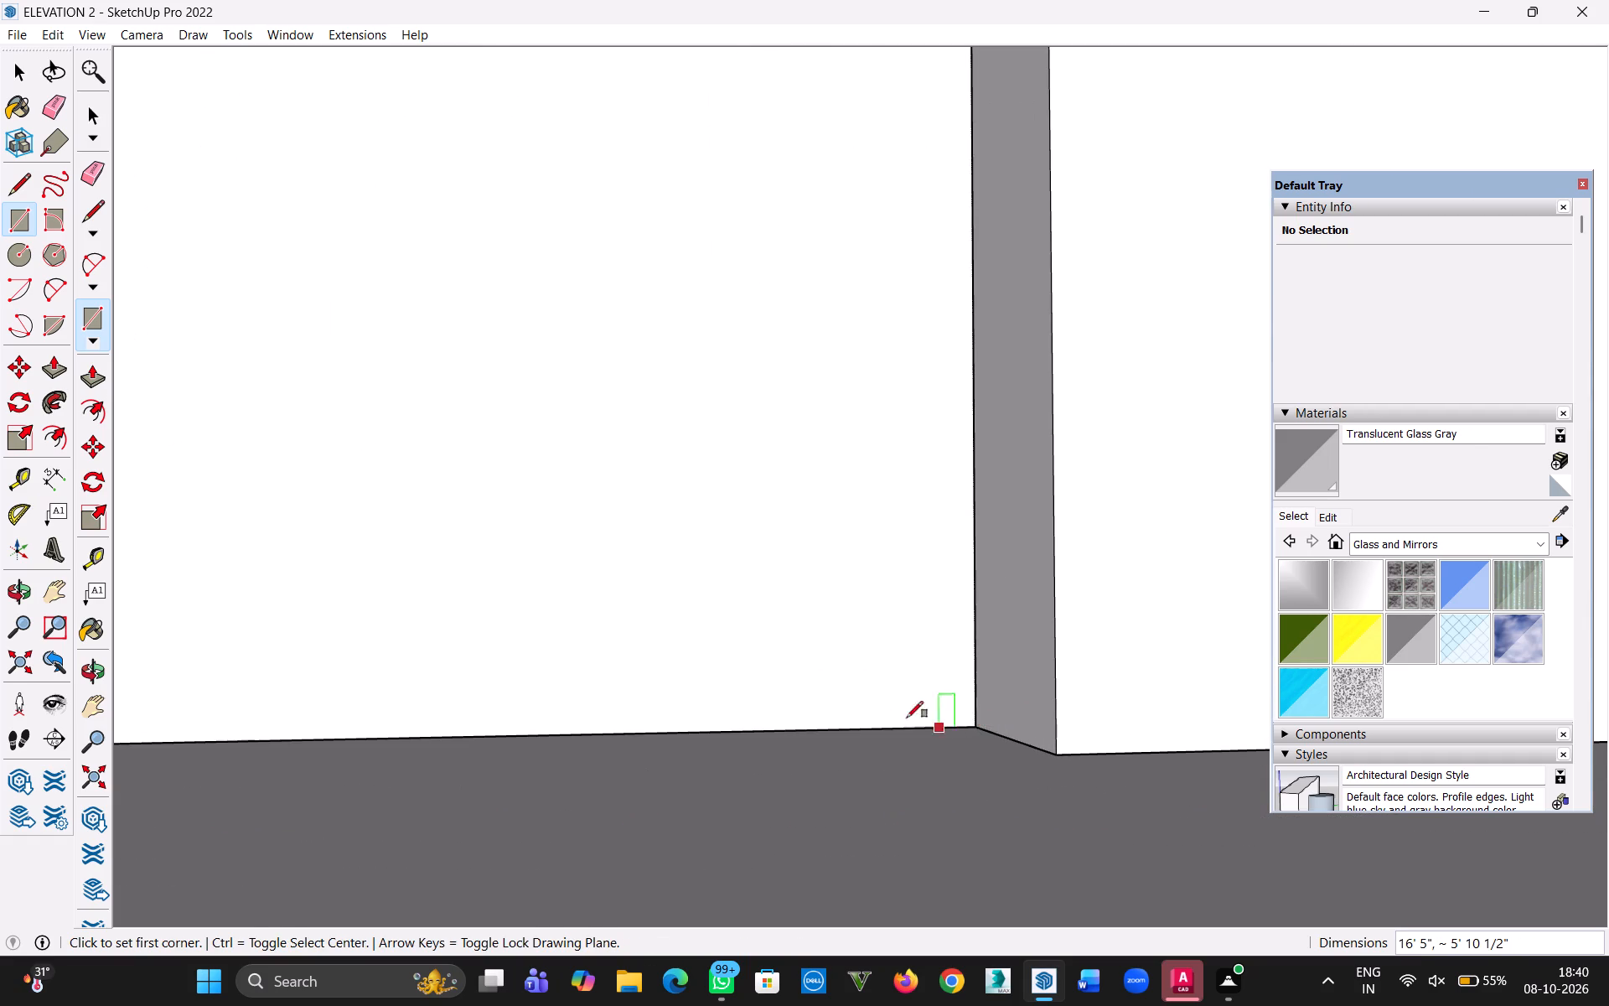
# Place a horizontal guide 1' below the top edge of the new panel under the railing.
pyautogui.scroll(-20, 456, 525)
pyautogui.scroll(-5, 456, 525)
pyautogui.press('h')
pyautogui.moveTo(427, 527); pyautogui.dragTo(724, 745)
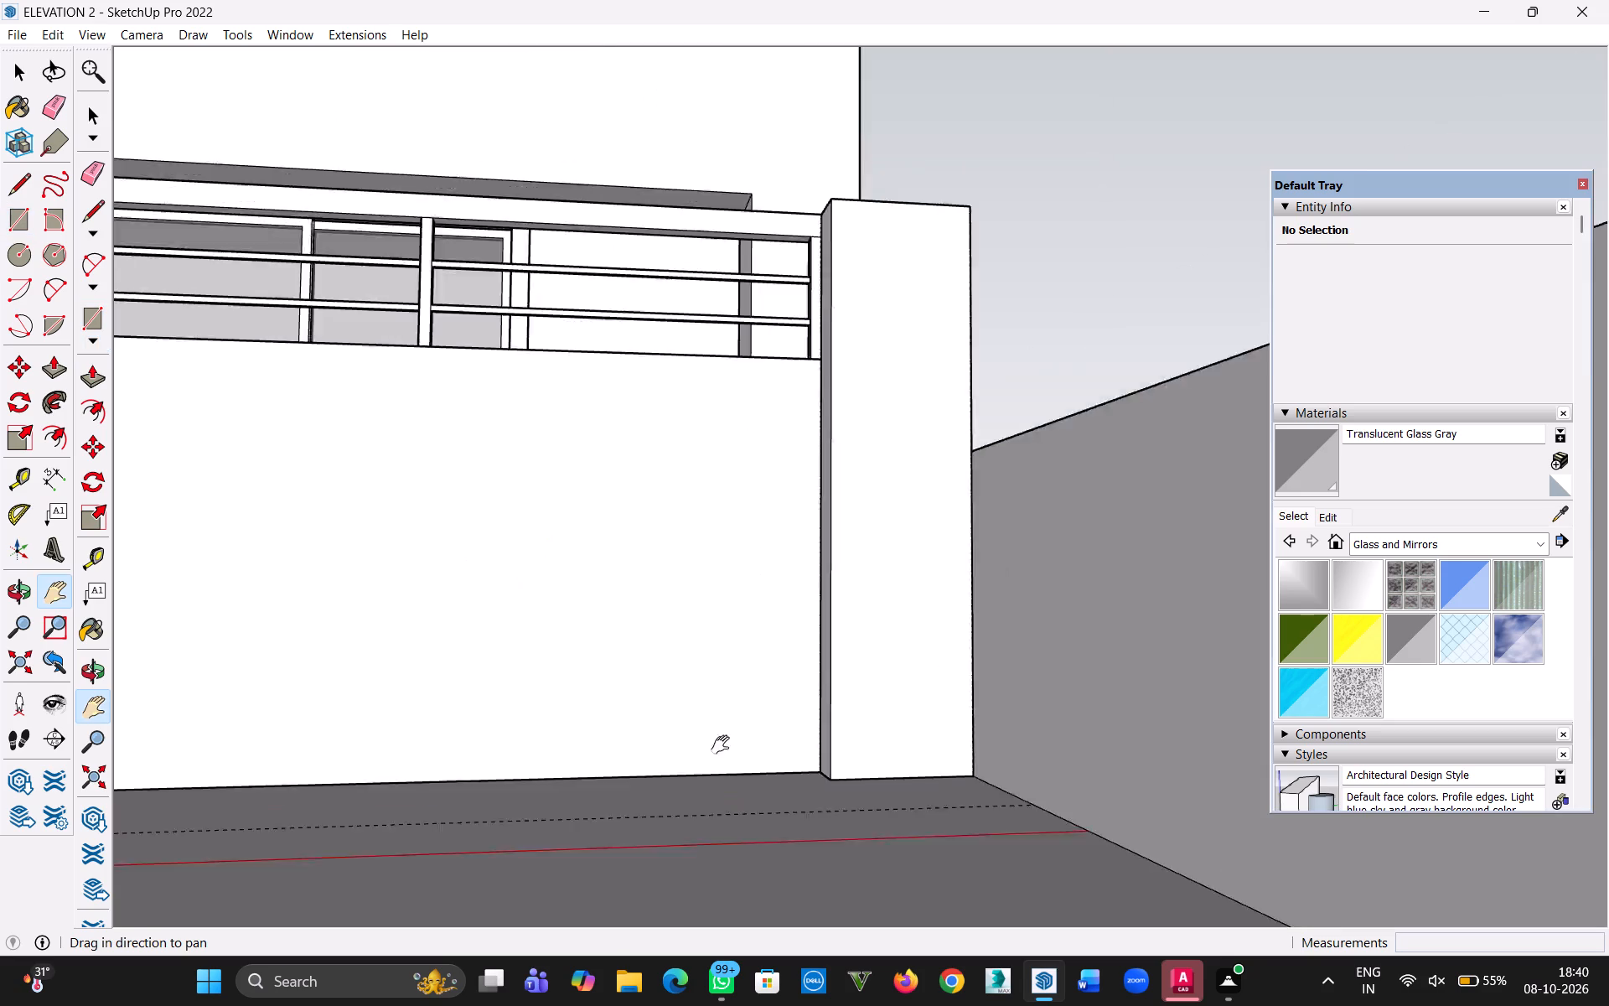
pyautogui.moveTo(724, 745); pyautogui.dragTo(1090, 695)
pyautogui.scroll(-6, 856, 664)
pyautogui.moveTo(793, 630); pyautogui.dragTo(577, 770, button='middle')
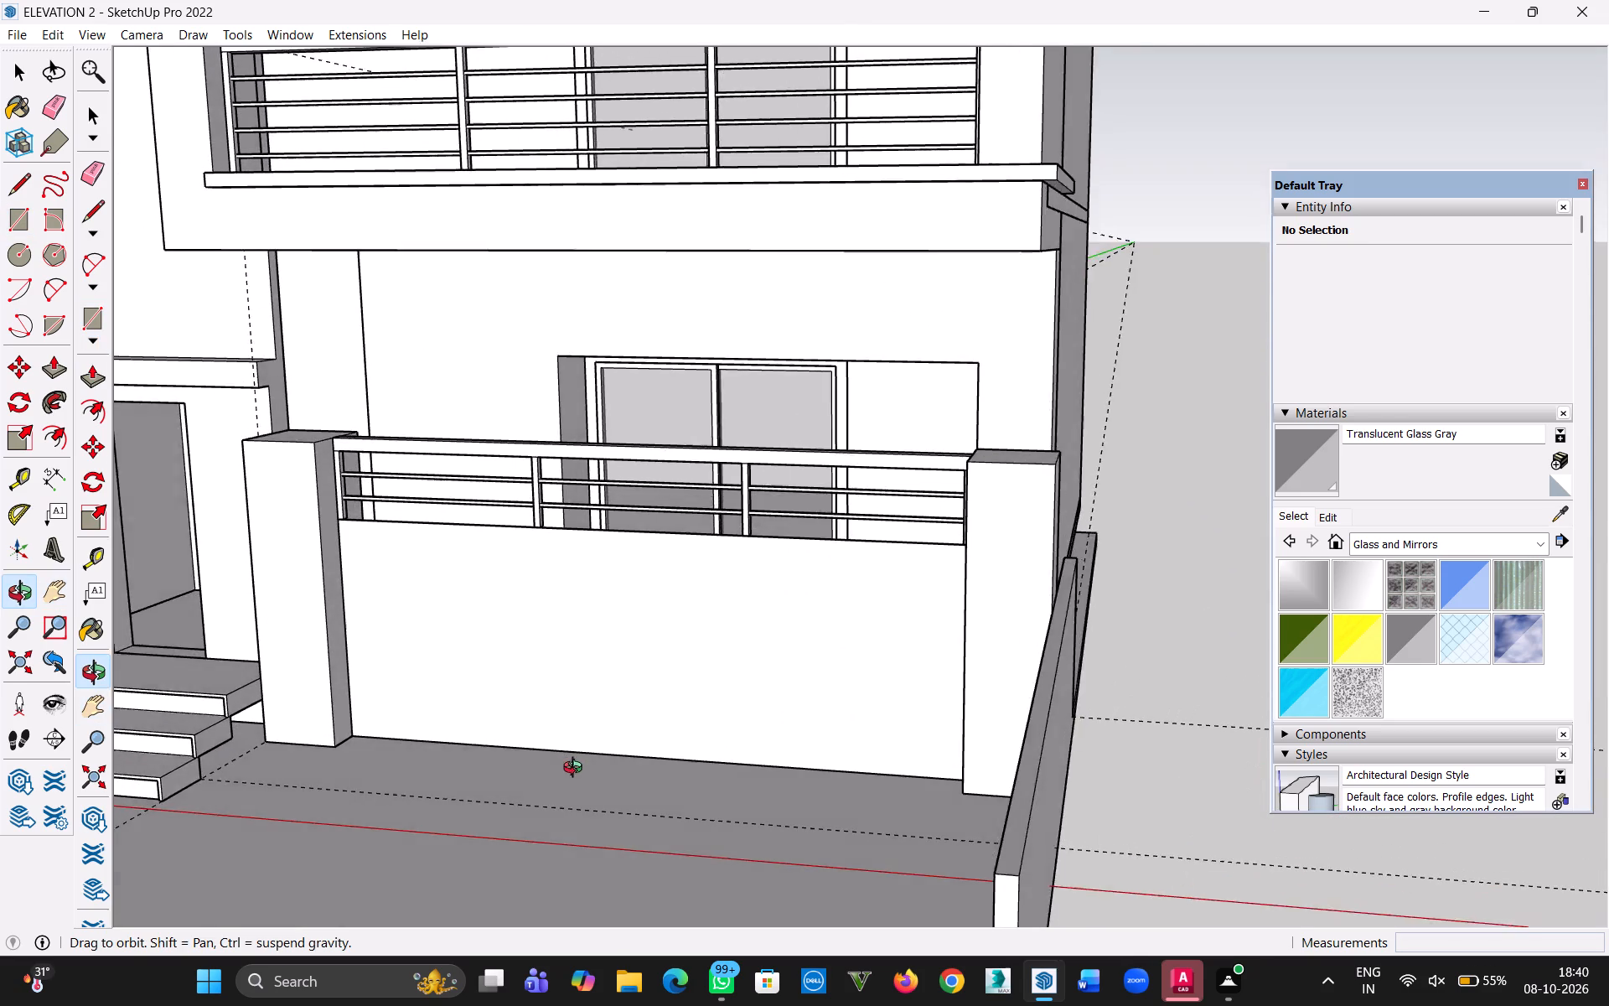
pyautogui.moveTo(577, 770); pyautogui.dragTo(650, 779, button='middle')
pyautogui.click(20, 75)
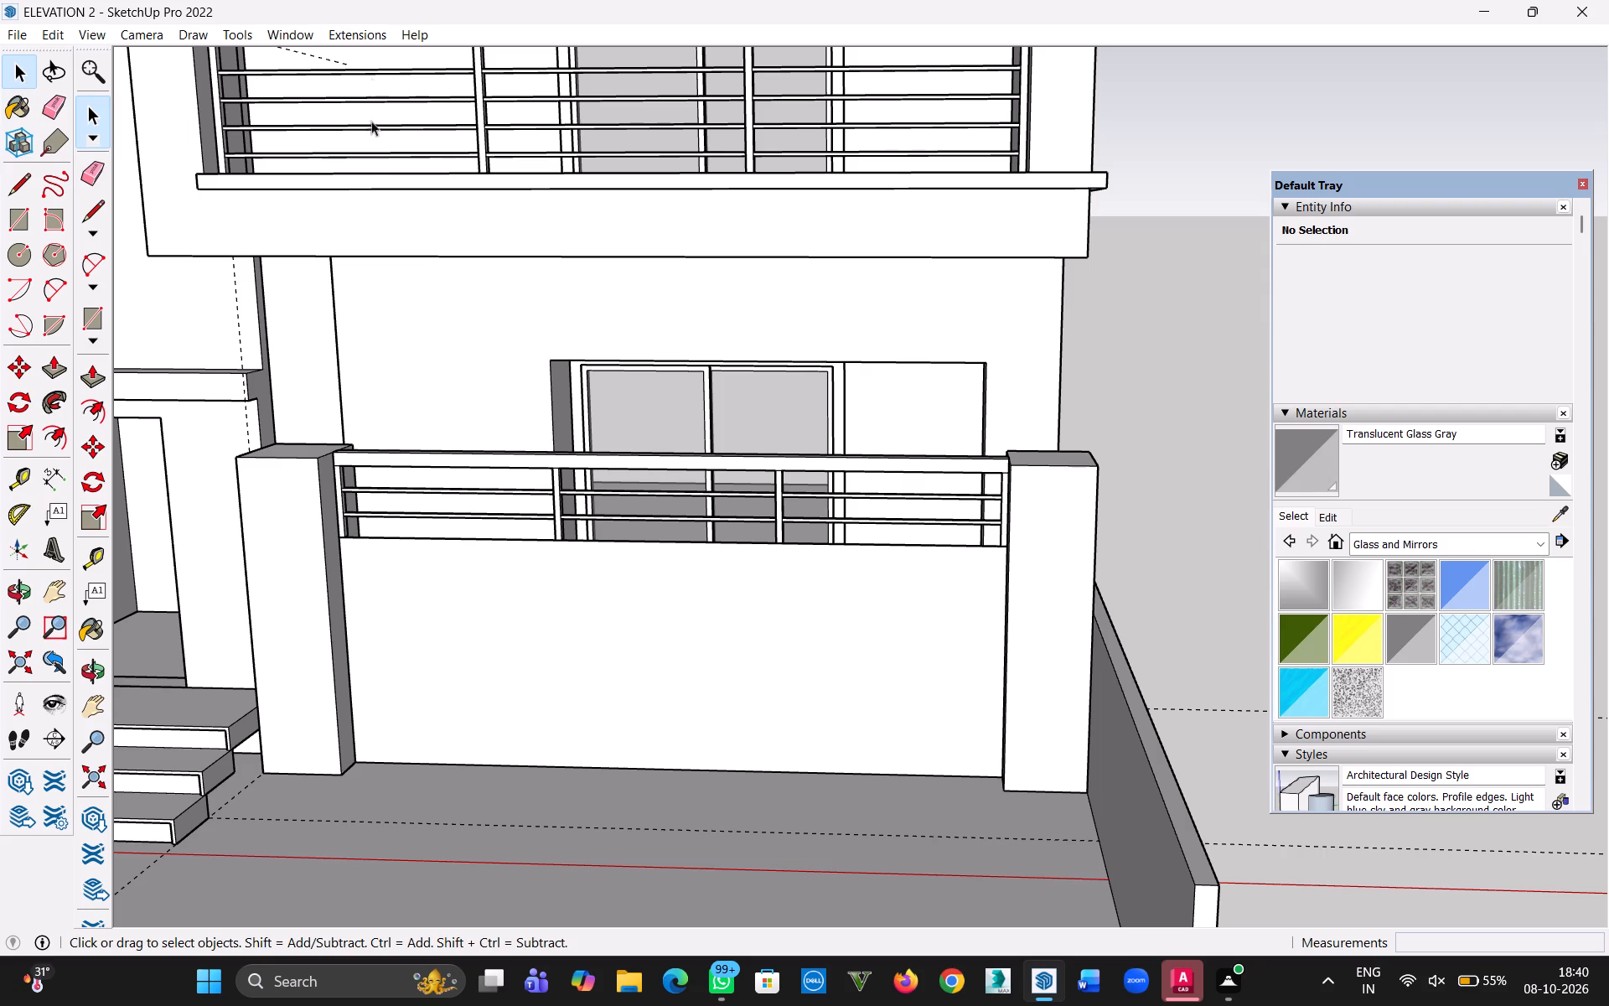
pyautogui.moveTo(524, 559); pyautogui.dragTo(624, 462, button='middle')
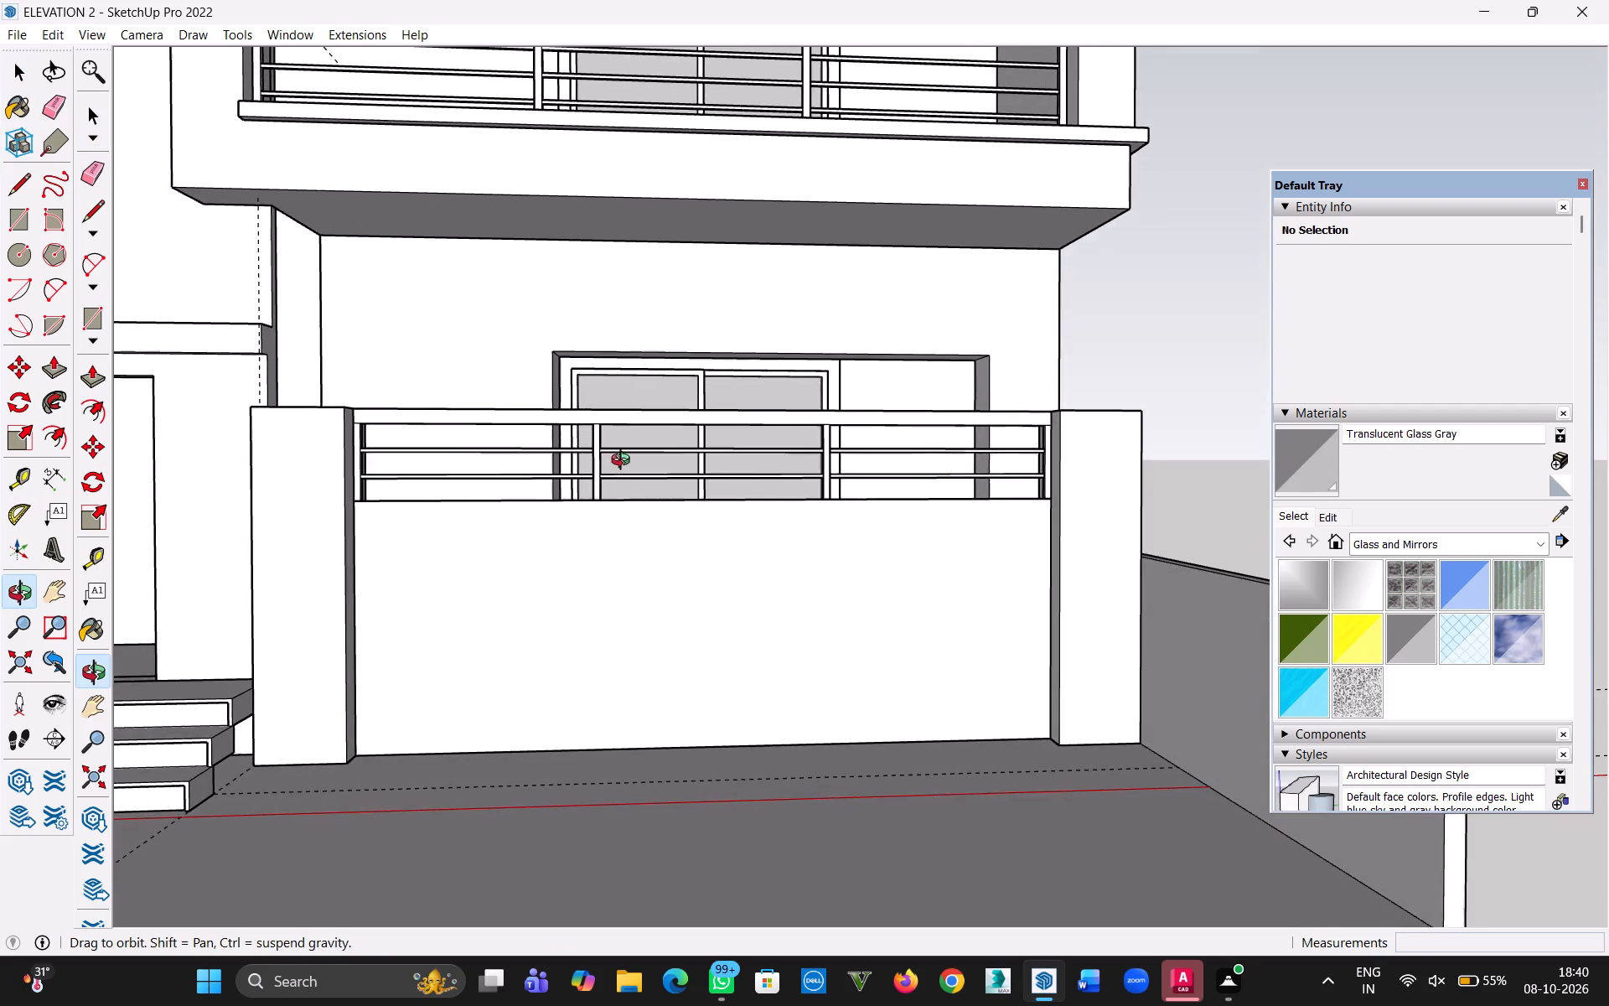
pyautogui.moveTo(624, 462); pyautogui.dragTo(597, 456, button='middle')
pyautogui.press('t')
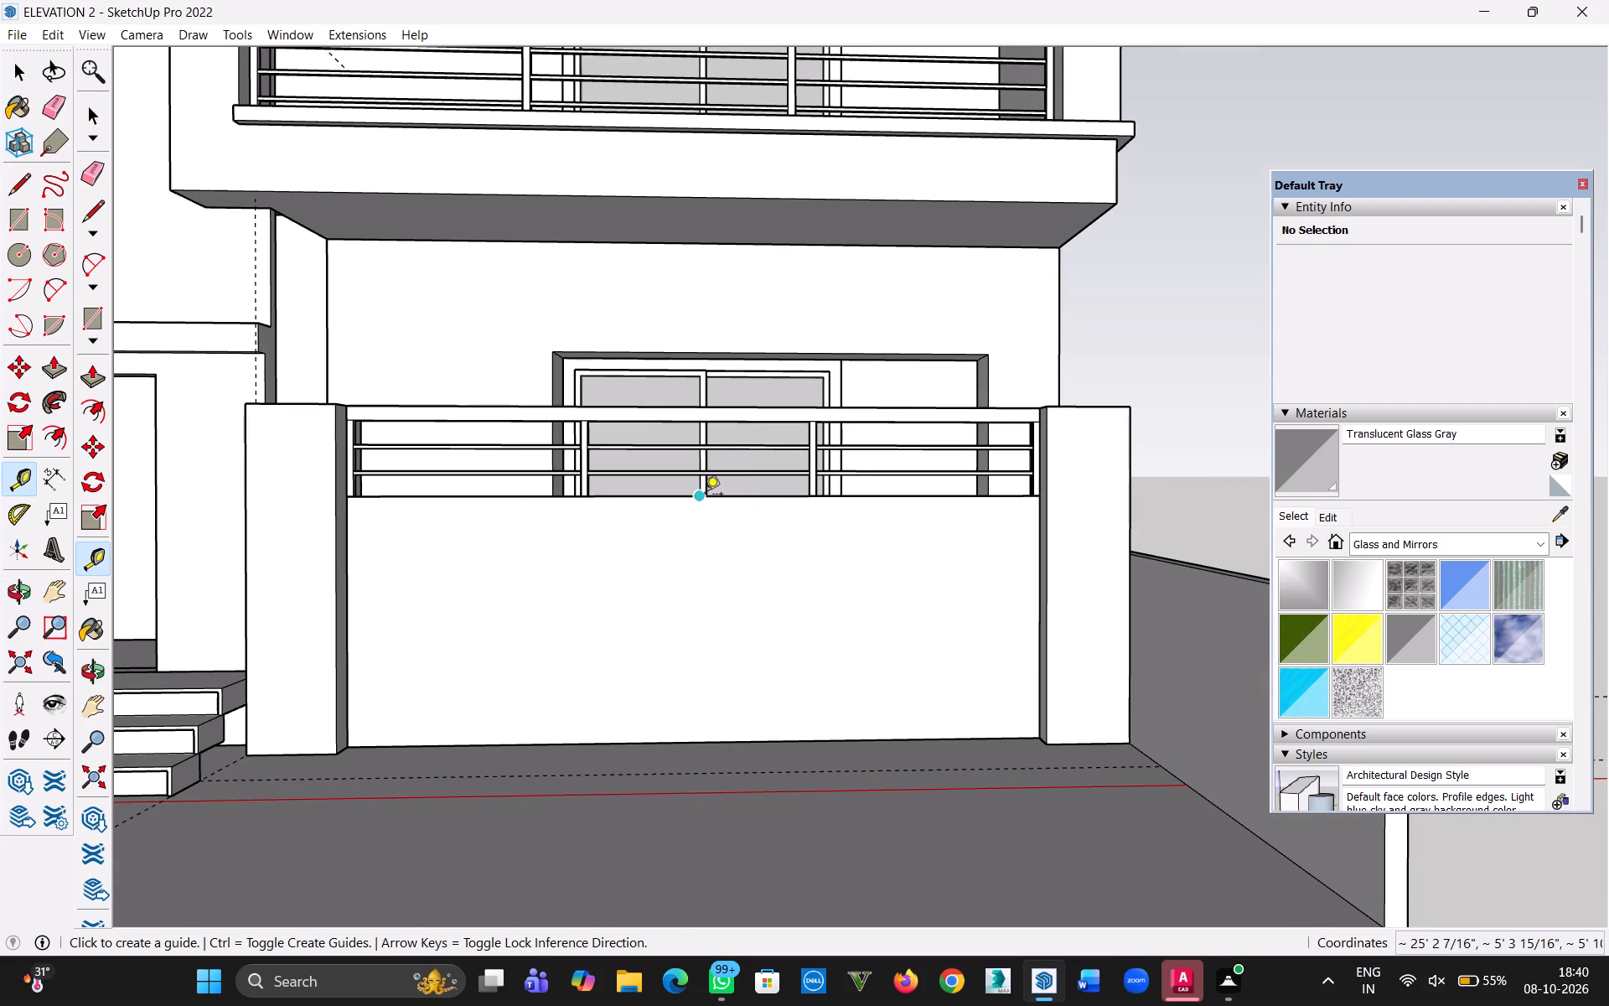
pyautogui.click(705, 495)
pyautogui.write("1'")
pyautogui.press('Return')
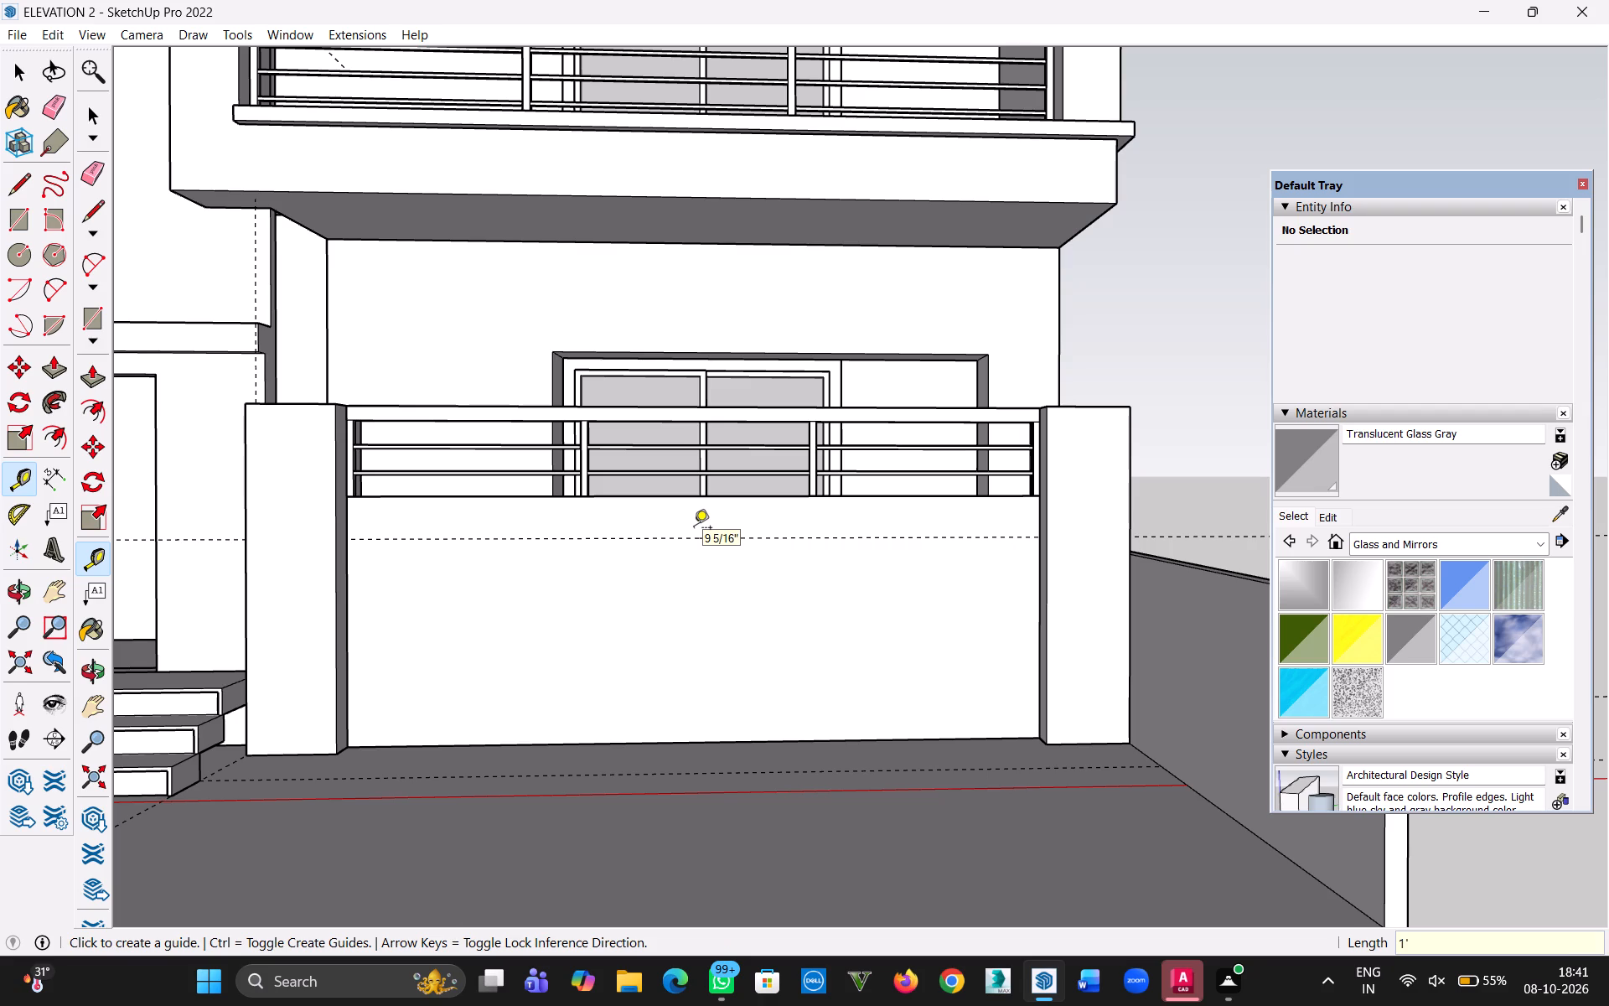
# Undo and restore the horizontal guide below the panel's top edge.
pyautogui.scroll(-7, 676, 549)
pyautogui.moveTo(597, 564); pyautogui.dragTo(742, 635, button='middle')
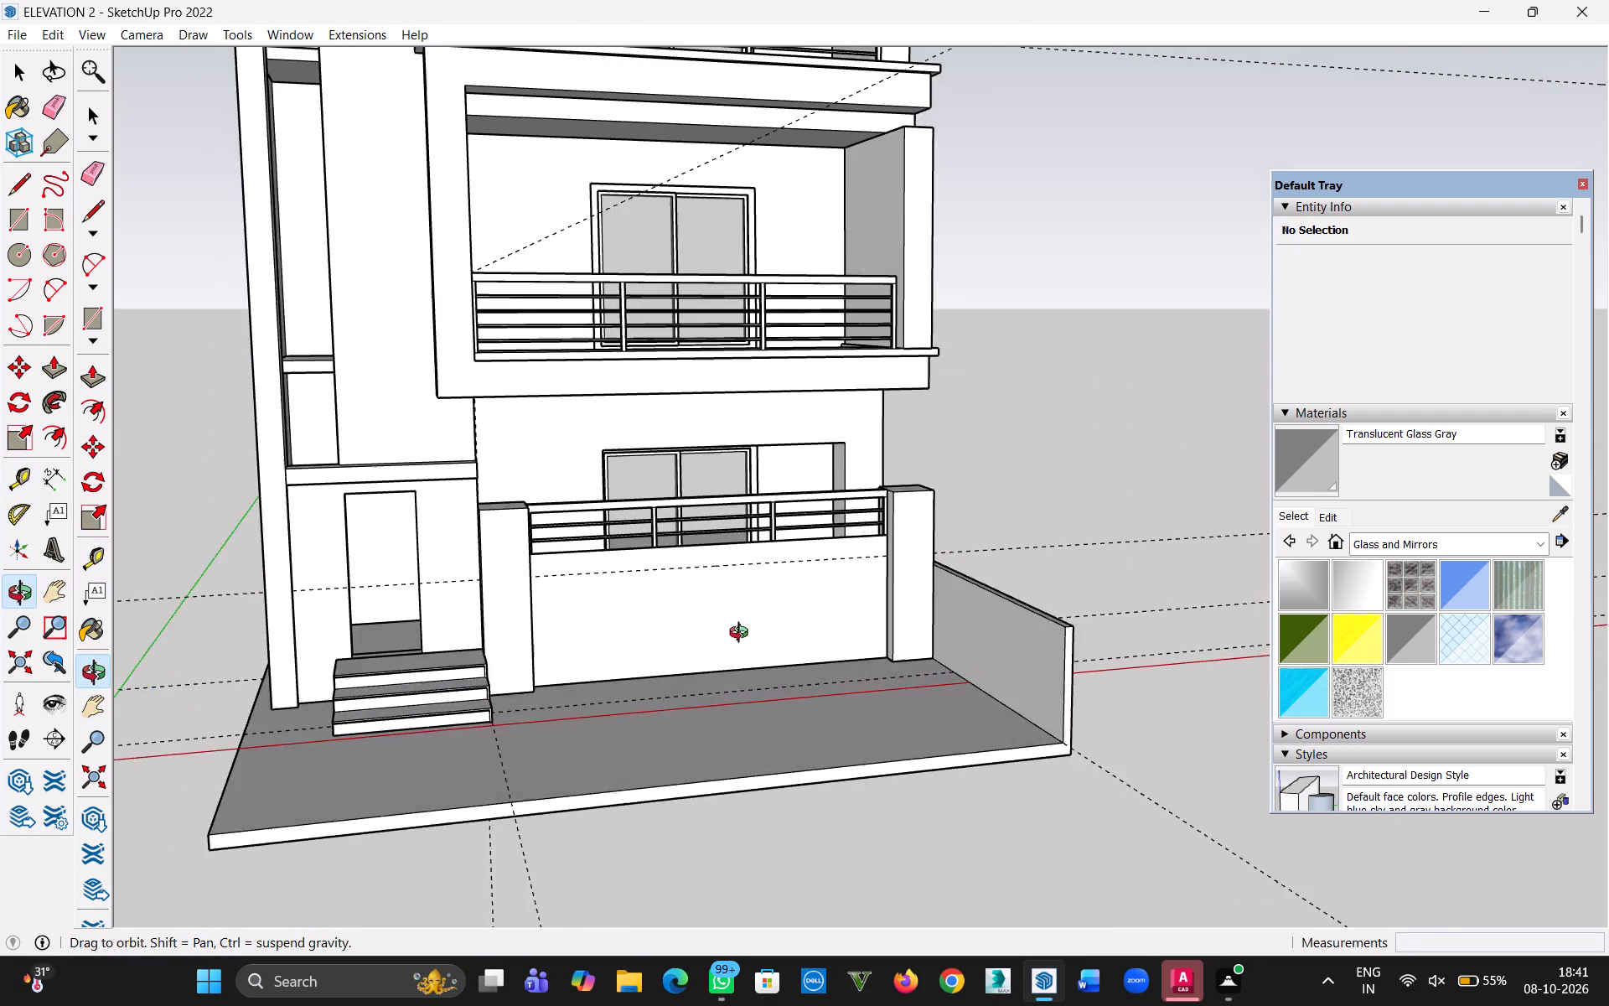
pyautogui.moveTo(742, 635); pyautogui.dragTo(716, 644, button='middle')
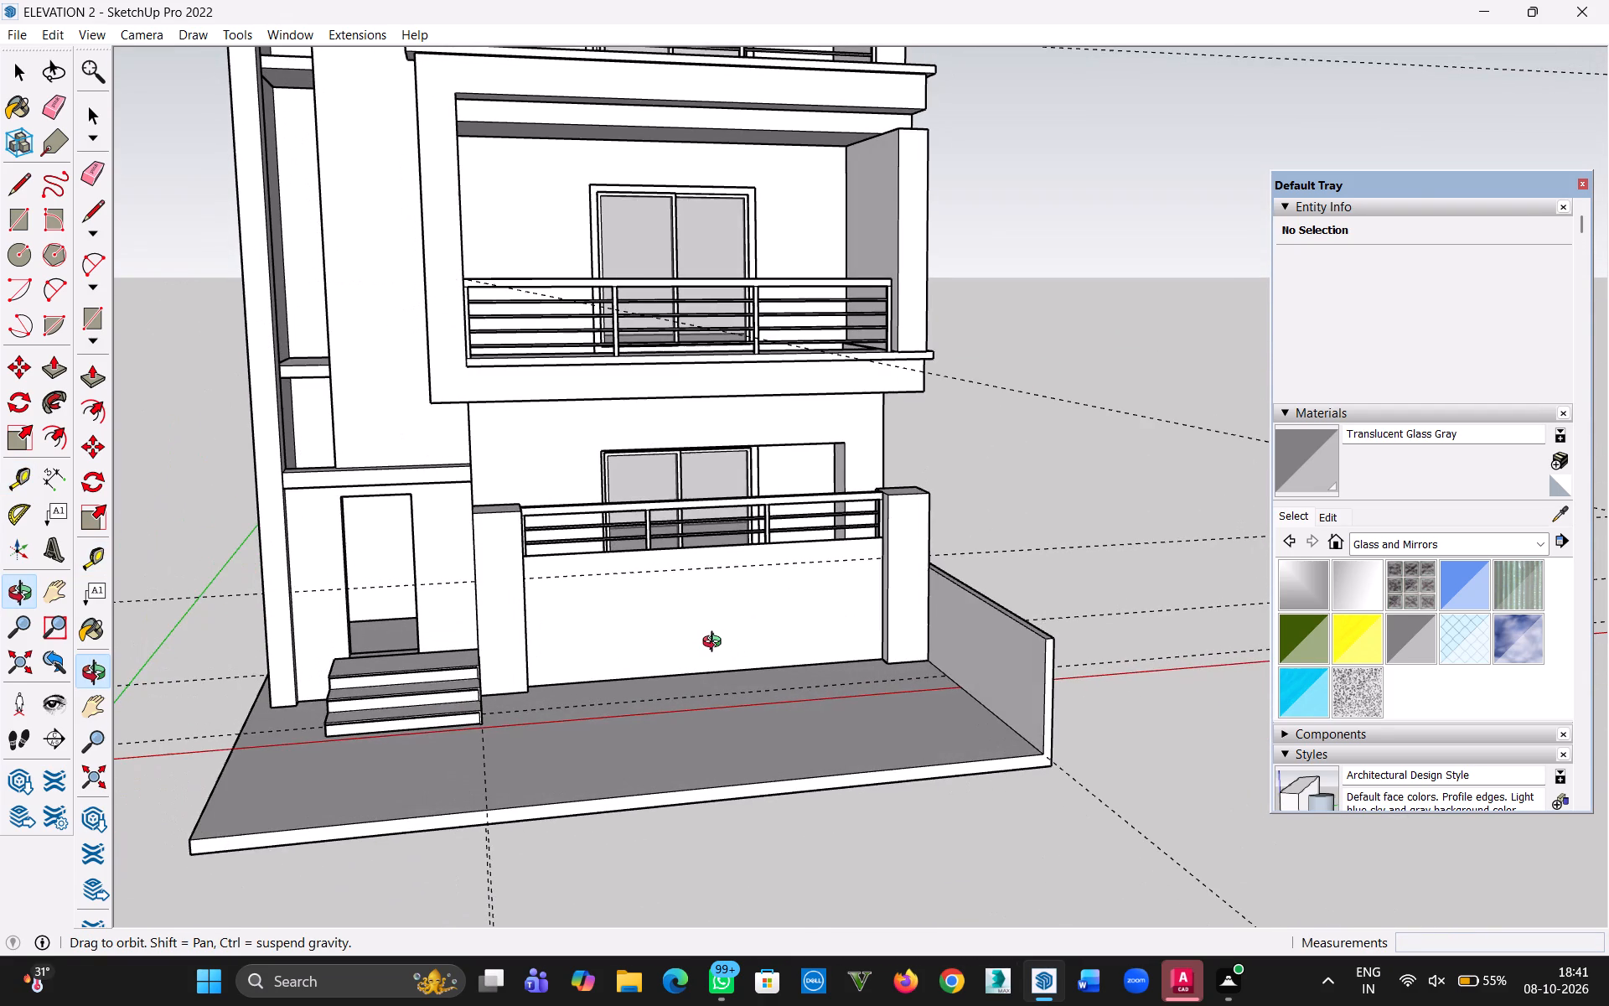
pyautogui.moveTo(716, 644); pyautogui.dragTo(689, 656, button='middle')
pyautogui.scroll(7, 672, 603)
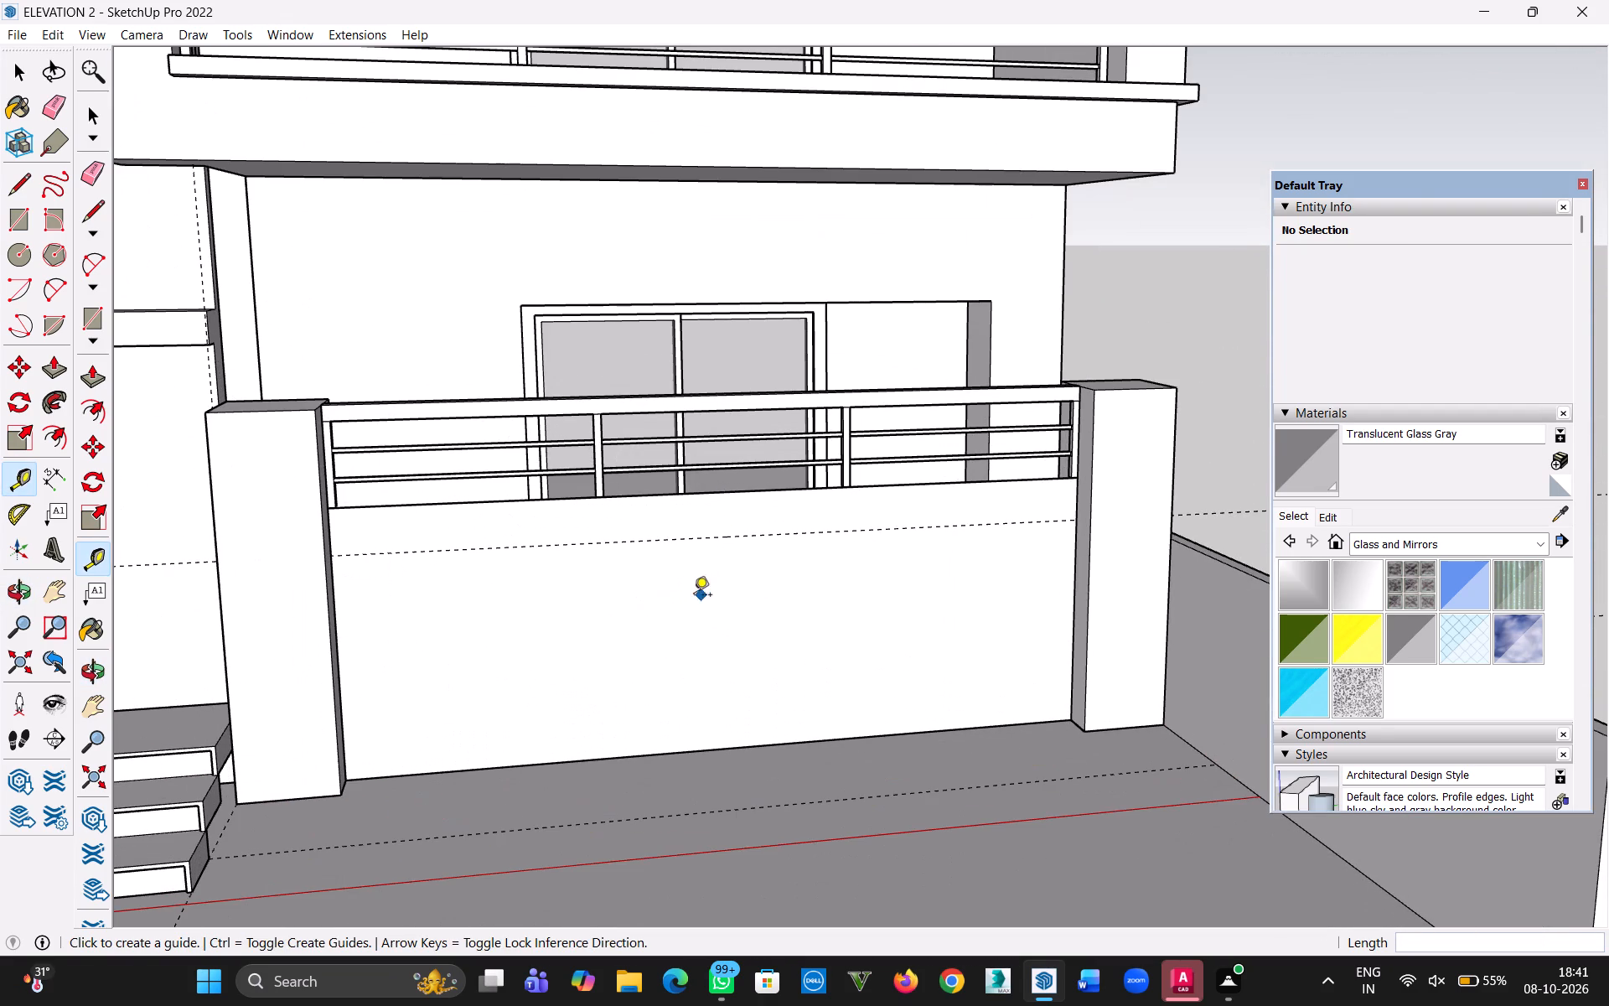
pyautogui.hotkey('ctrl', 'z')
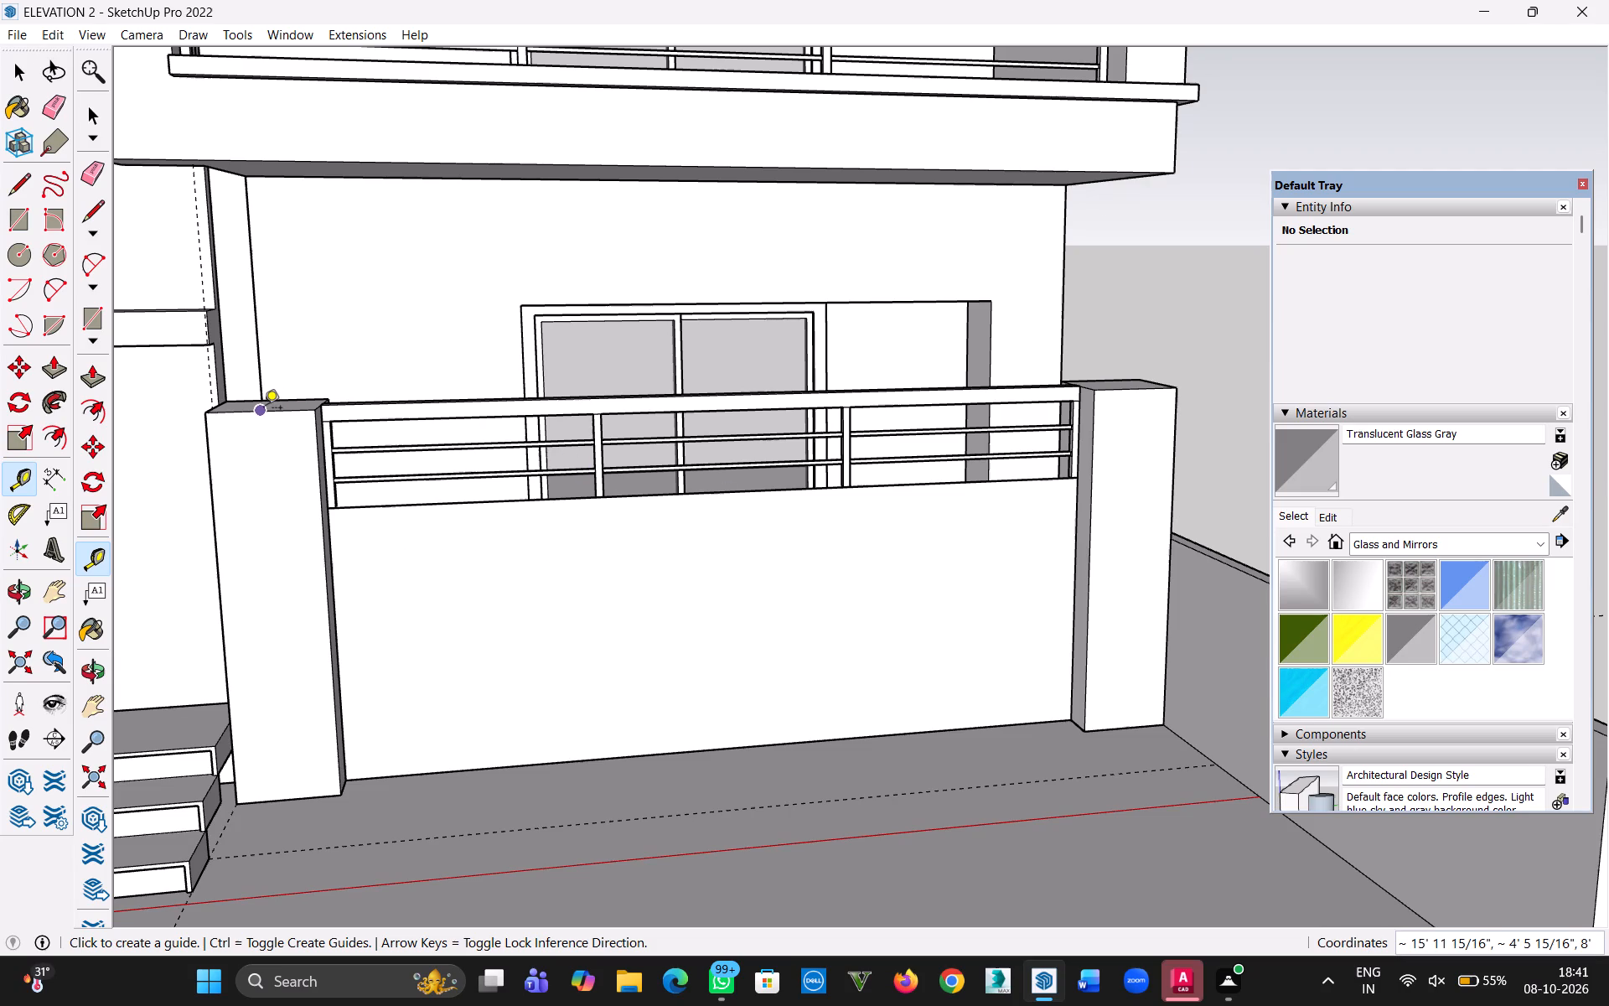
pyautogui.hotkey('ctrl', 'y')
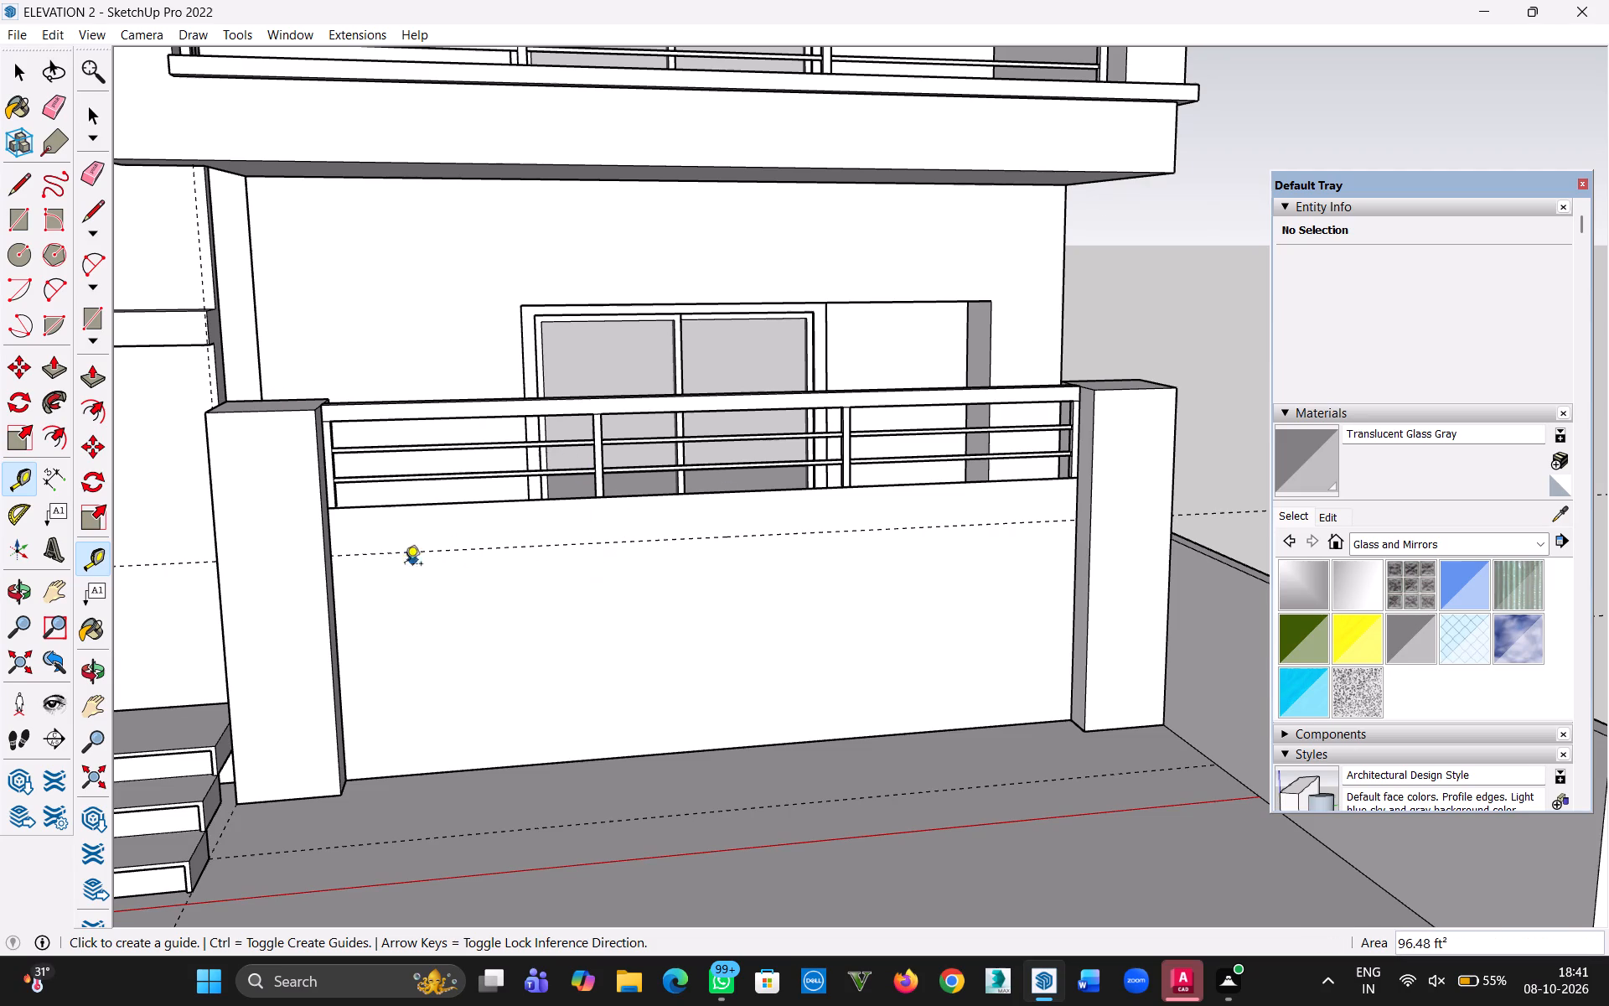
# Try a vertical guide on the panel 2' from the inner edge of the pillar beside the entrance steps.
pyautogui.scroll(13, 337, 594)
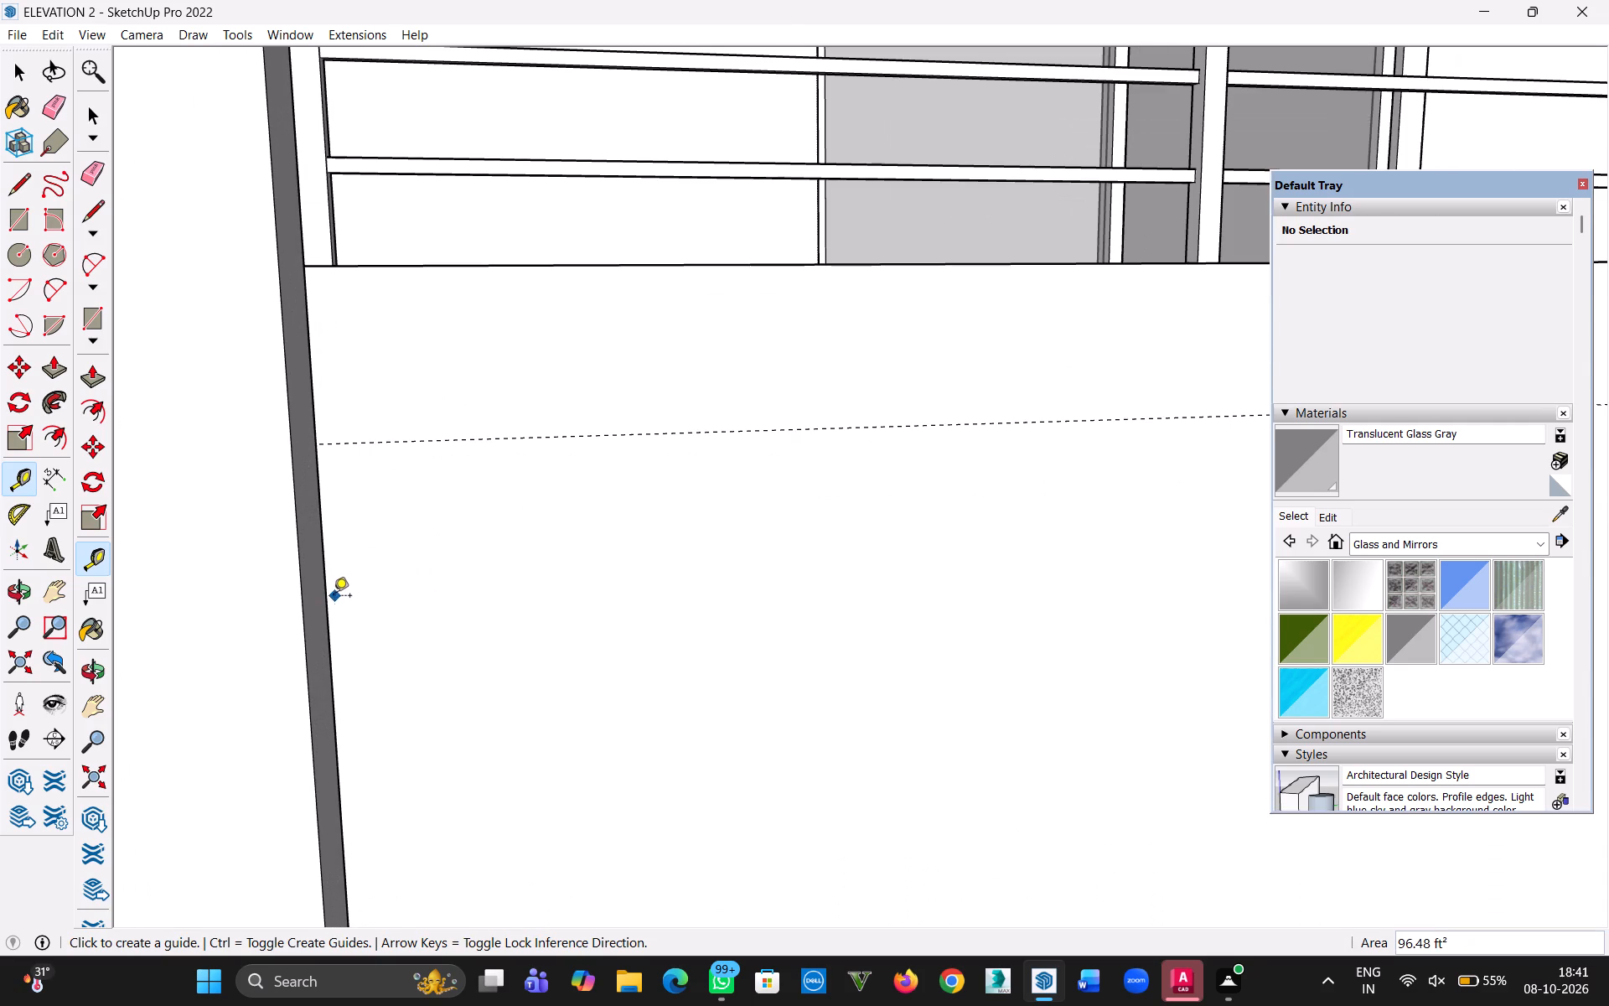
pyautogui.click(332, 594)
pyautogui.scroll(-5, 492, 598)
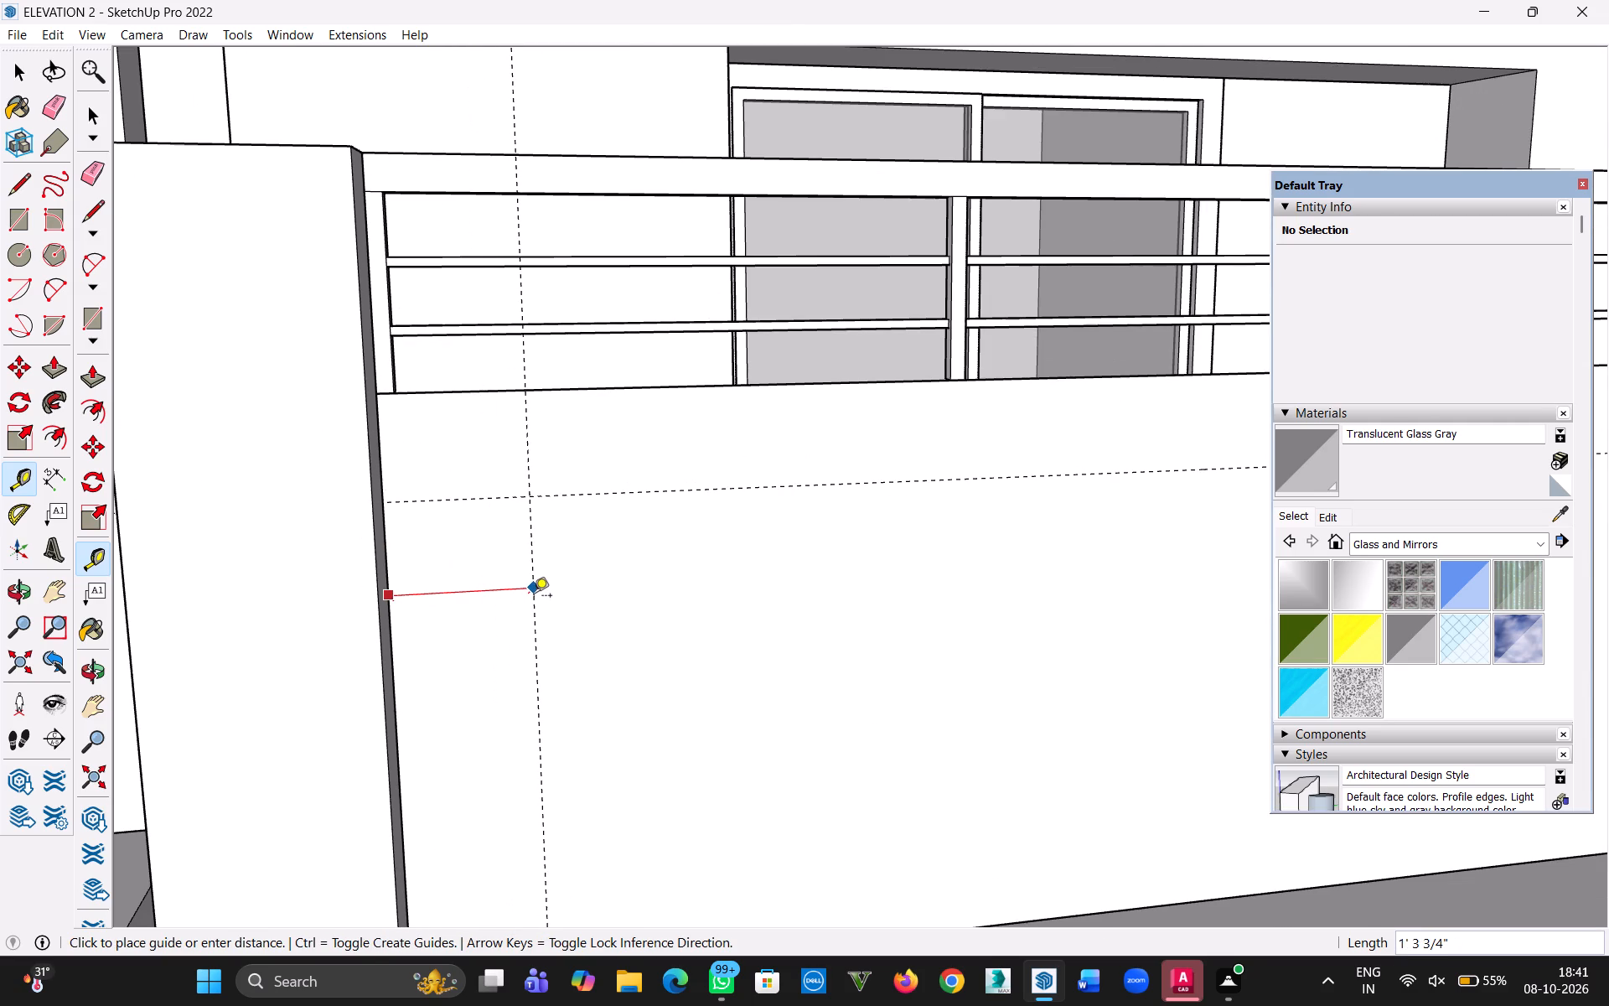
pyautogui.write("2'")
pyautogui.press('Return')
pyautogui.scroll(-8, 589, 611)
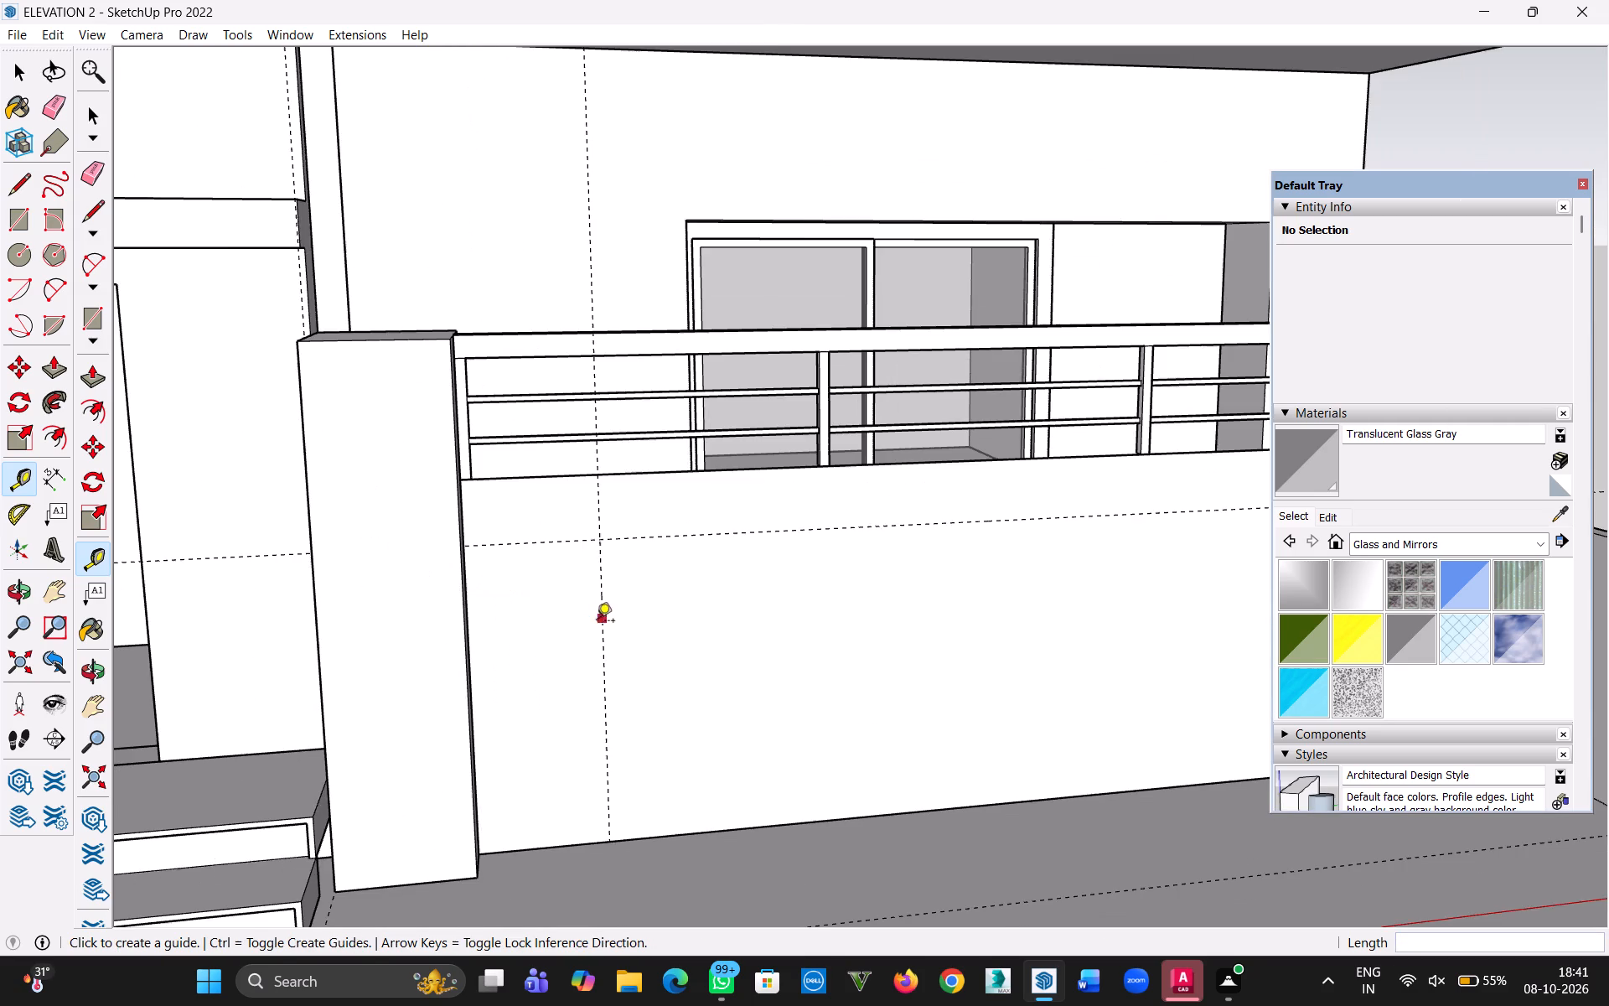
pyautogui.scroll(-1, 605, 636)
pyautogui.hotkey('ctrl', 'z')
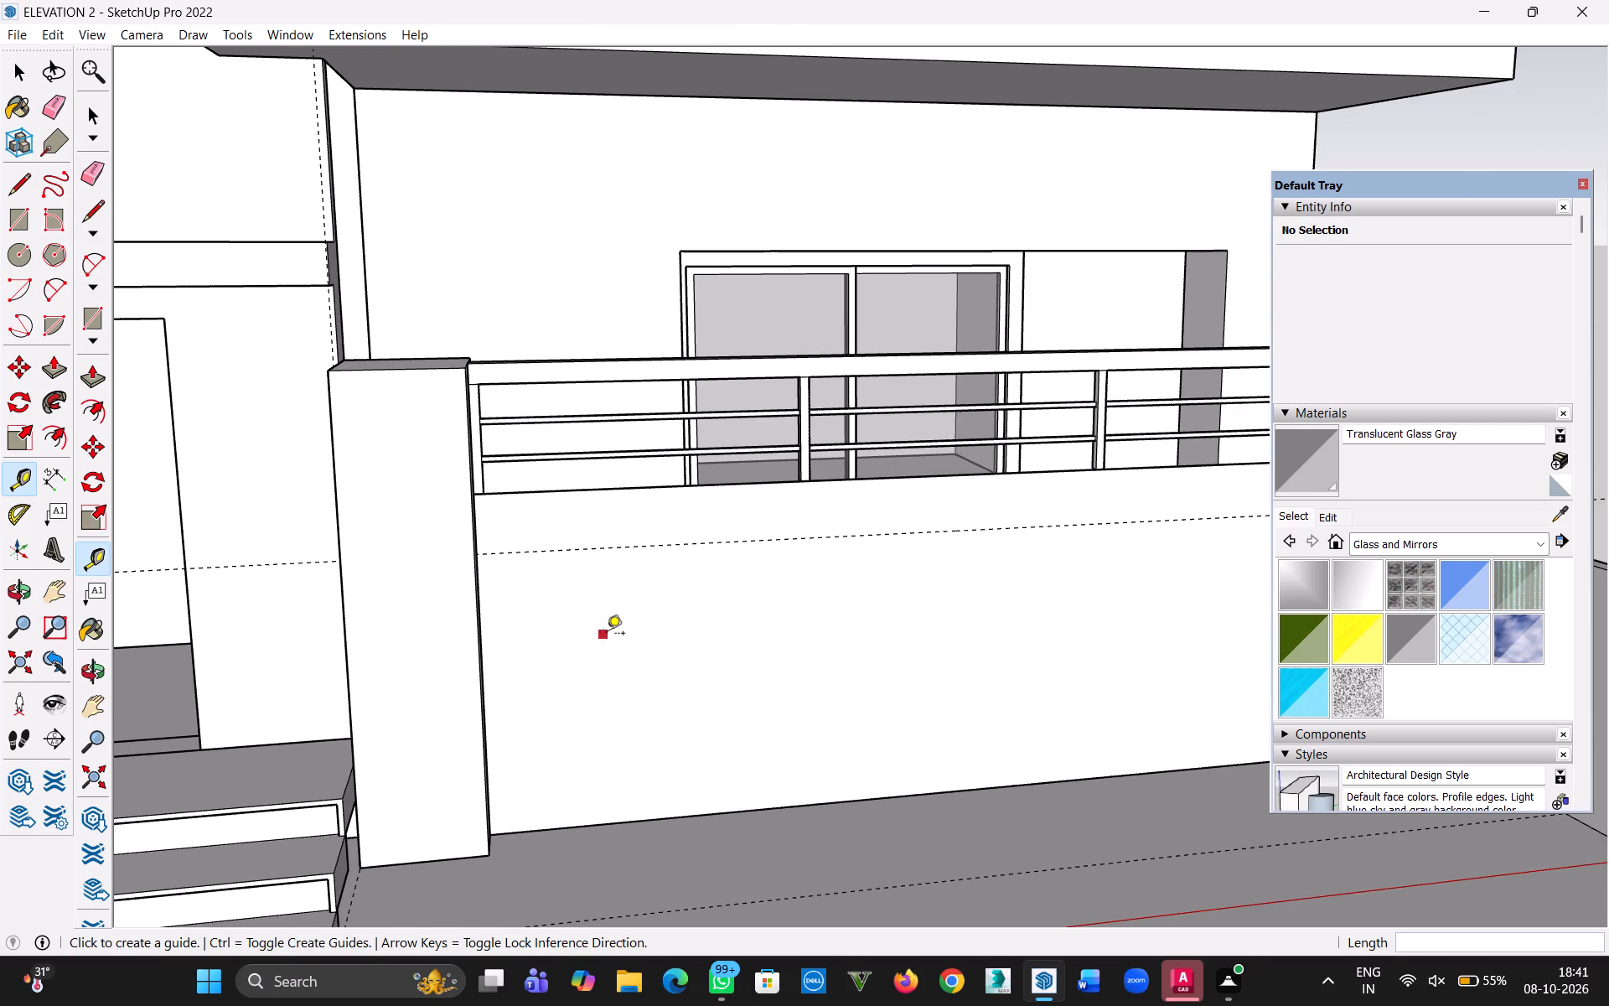
# Place a vertical guide 3' from the inner edge of the pillar beside the entrance steps and another 1' beyond it.
pyautogui.scroll(7, 527, 615)
pyautogui.moveTo(523, 625); pyautogui.dragTo(424, 636, button='middle')
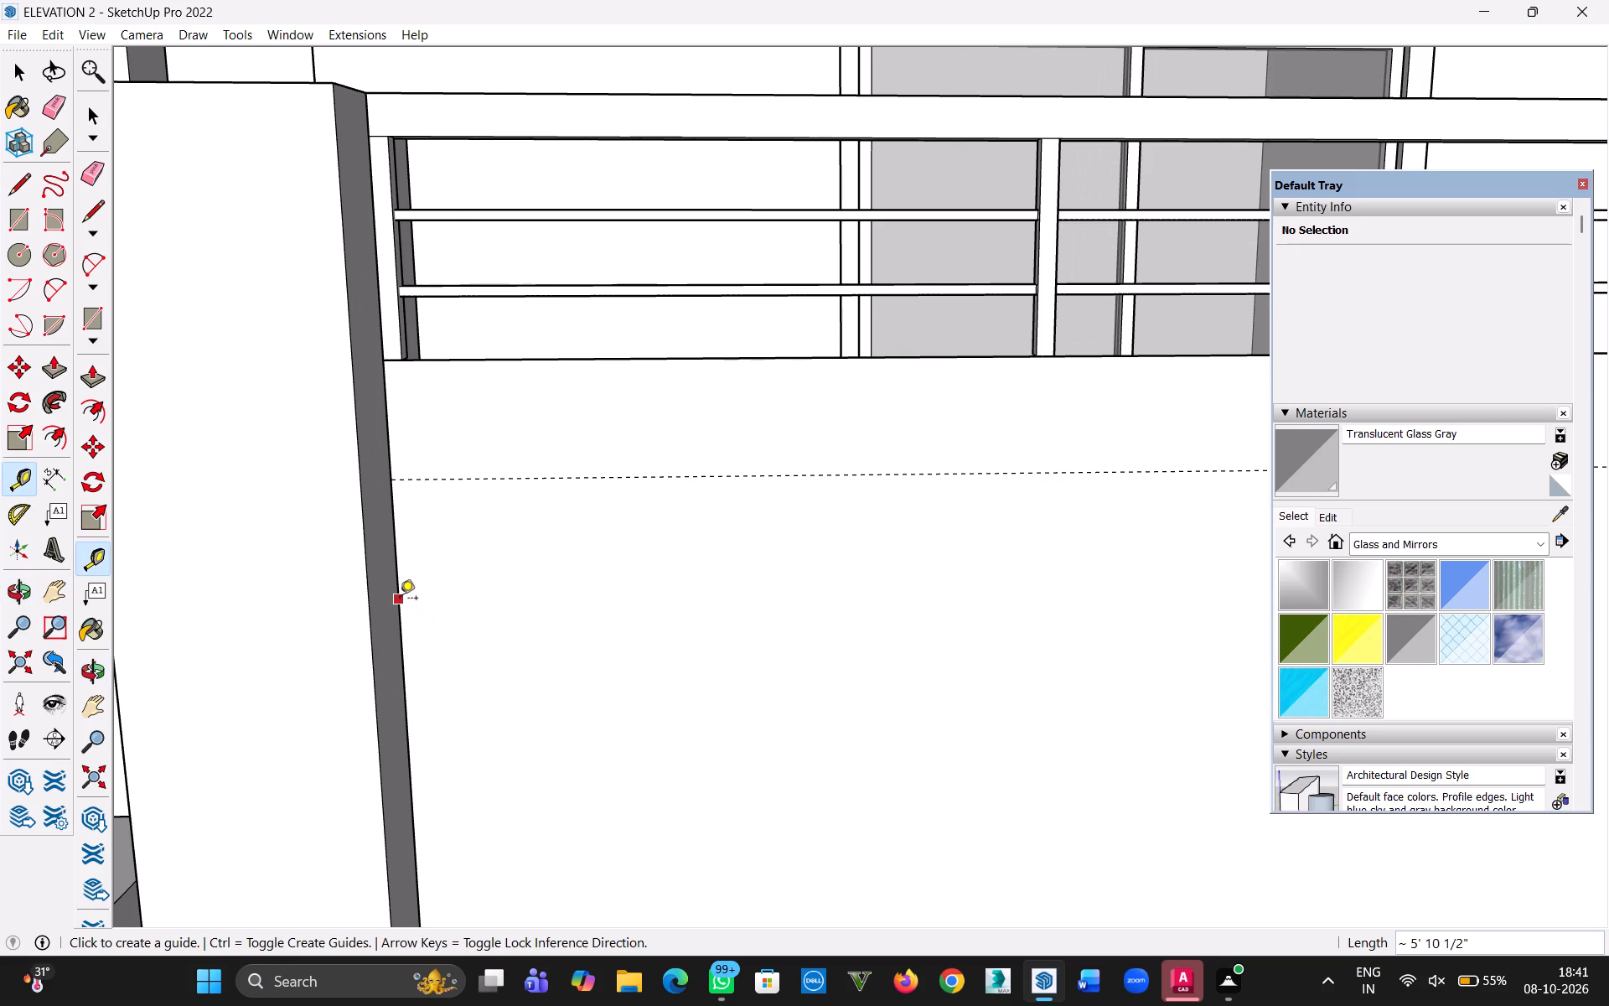
pyautogui.click(400, 599)
pyautogui.press('3')
pyautogui.press("'")
pyautogui.press('Return')
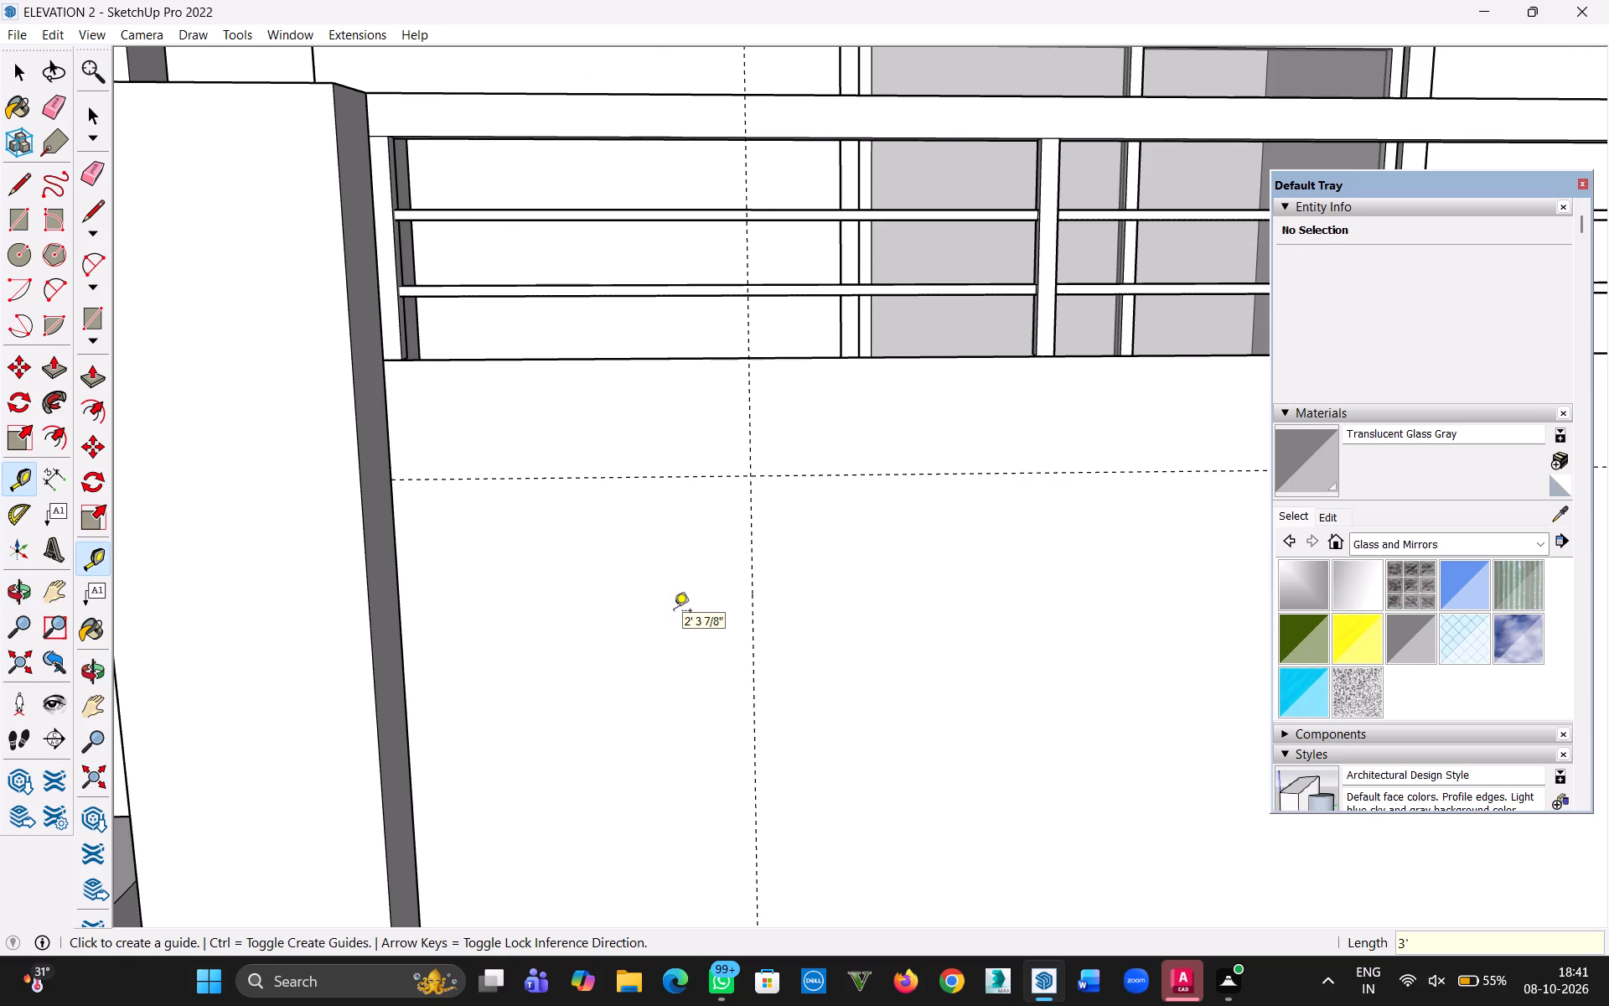
pyautogui.click(753, 610)
pyautogui.write("1'")
pyautogui.press('Return')
# Make the panel face between the two pillars and its edges into a group.
pyautogui.scroll(-13, 806, 616)
pyautogui.press('h')
pyautogui.moveTo(851, 620); pyautogui.dragTo(551, 571)
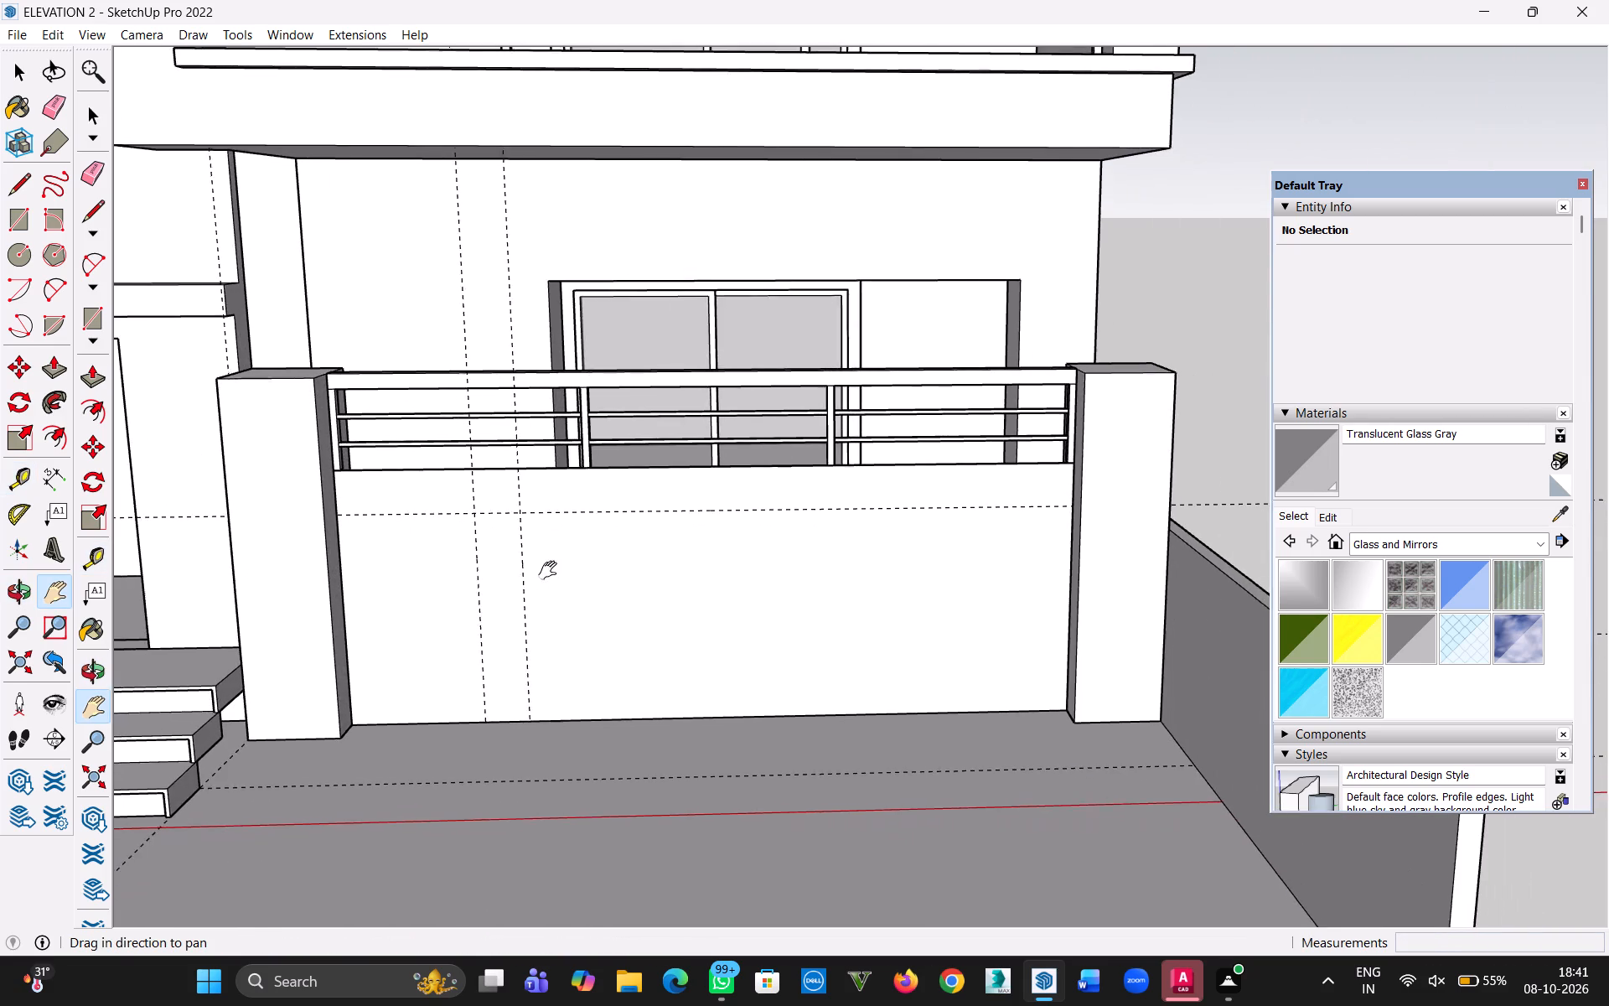
pyautogui.moveTo(551, 571); pyautogui.dragTo(556, 571)
pyautogui.scroll(-3, 612, 606)
pyautogui.click(26, 70)
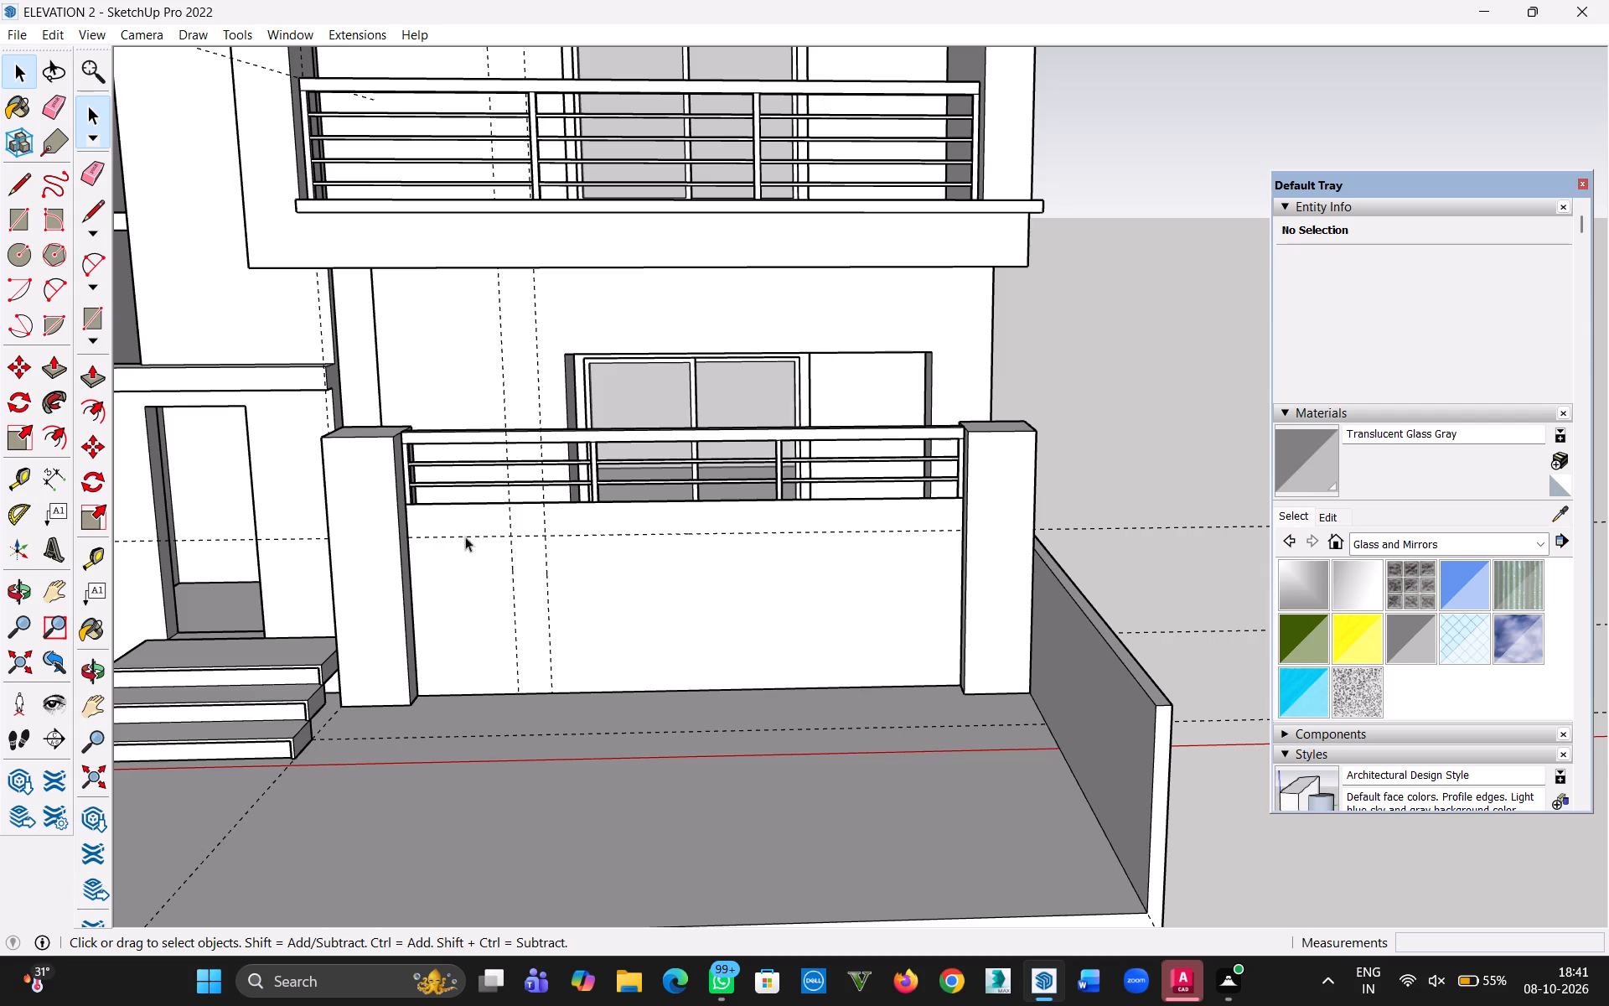
pyautogui.click(453, 523)
pyautogui.tripleClick(631, 587)
pyautogui.rightClick(632, 588)
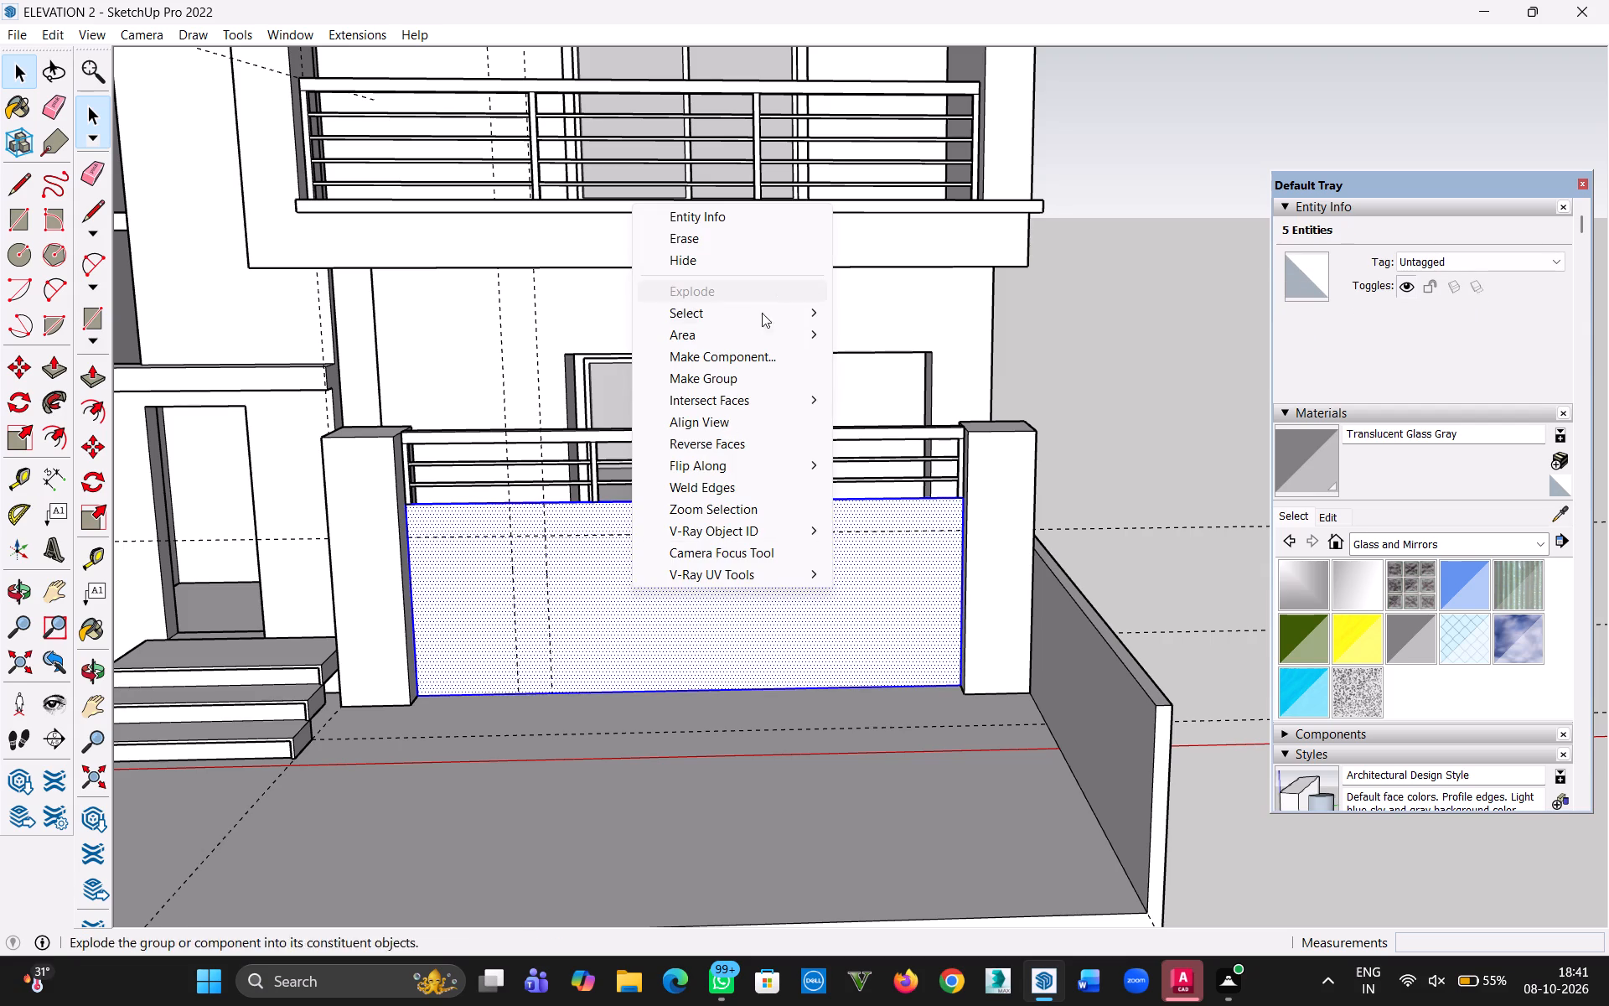
pyautogui.click(742, 379)
pyautogui.scroll(3, 507, 530)
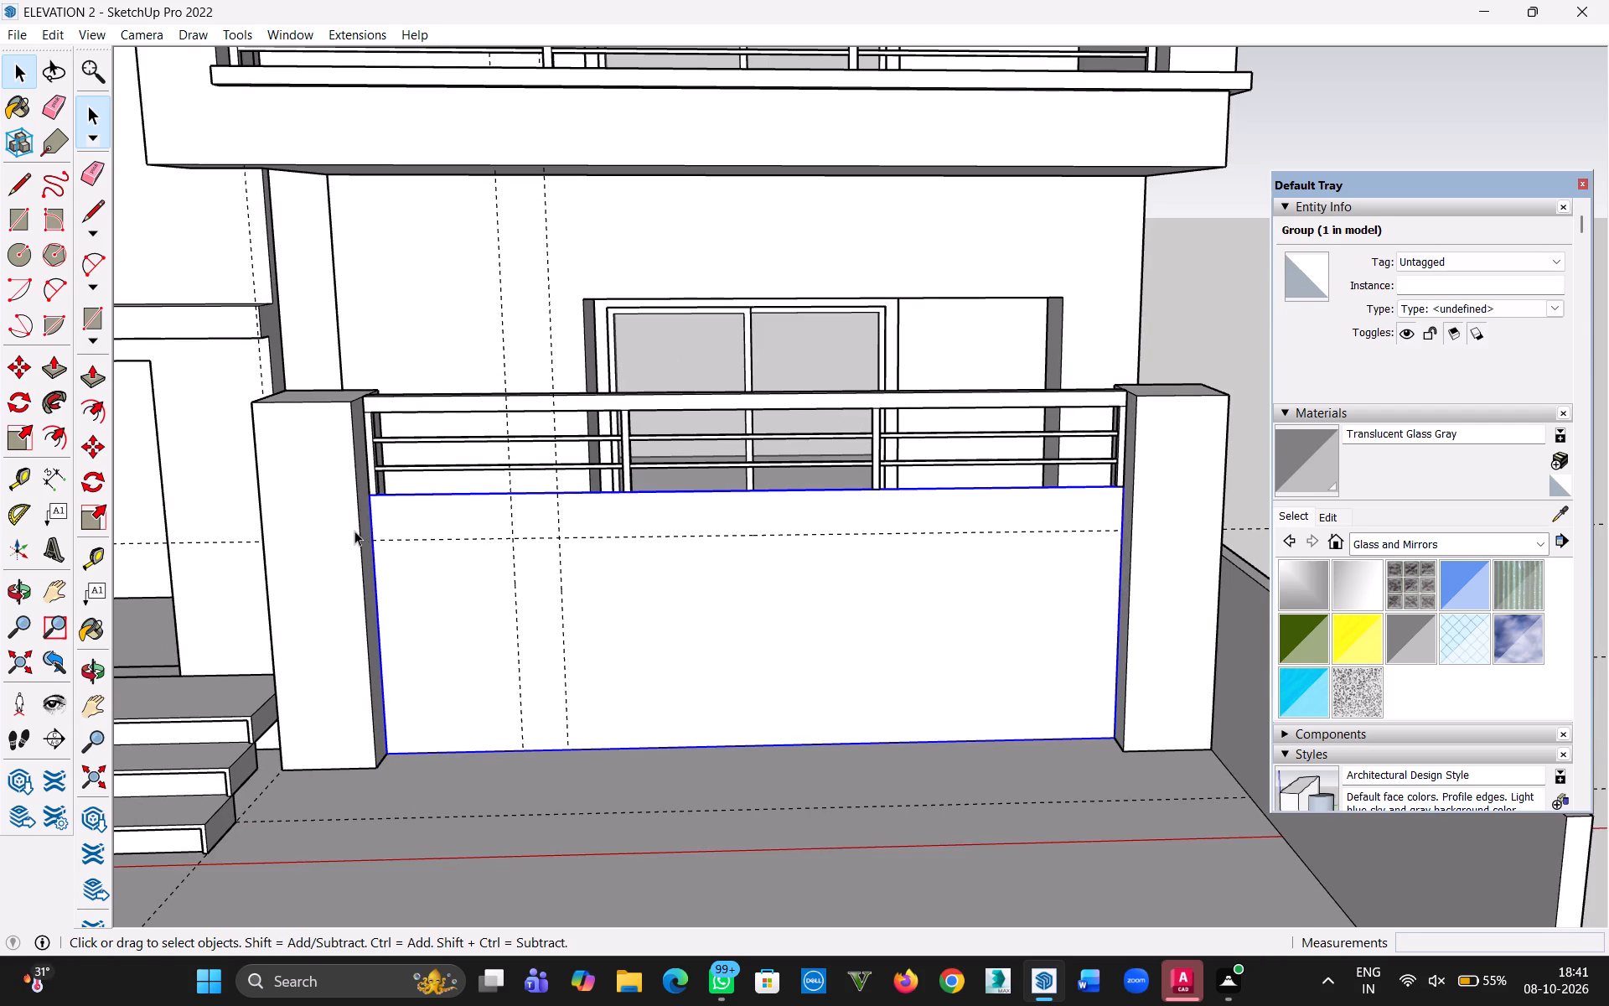
# Inside the panel group, draw a 4' by 1' rectangle at the top corner beside the steps and a 1' by 4' 10 1/2" strip between the vertical guides.
pyautogui.doubleClick(451, 568)
pyautogui.press('r')
pyautogui.click(375, 501)
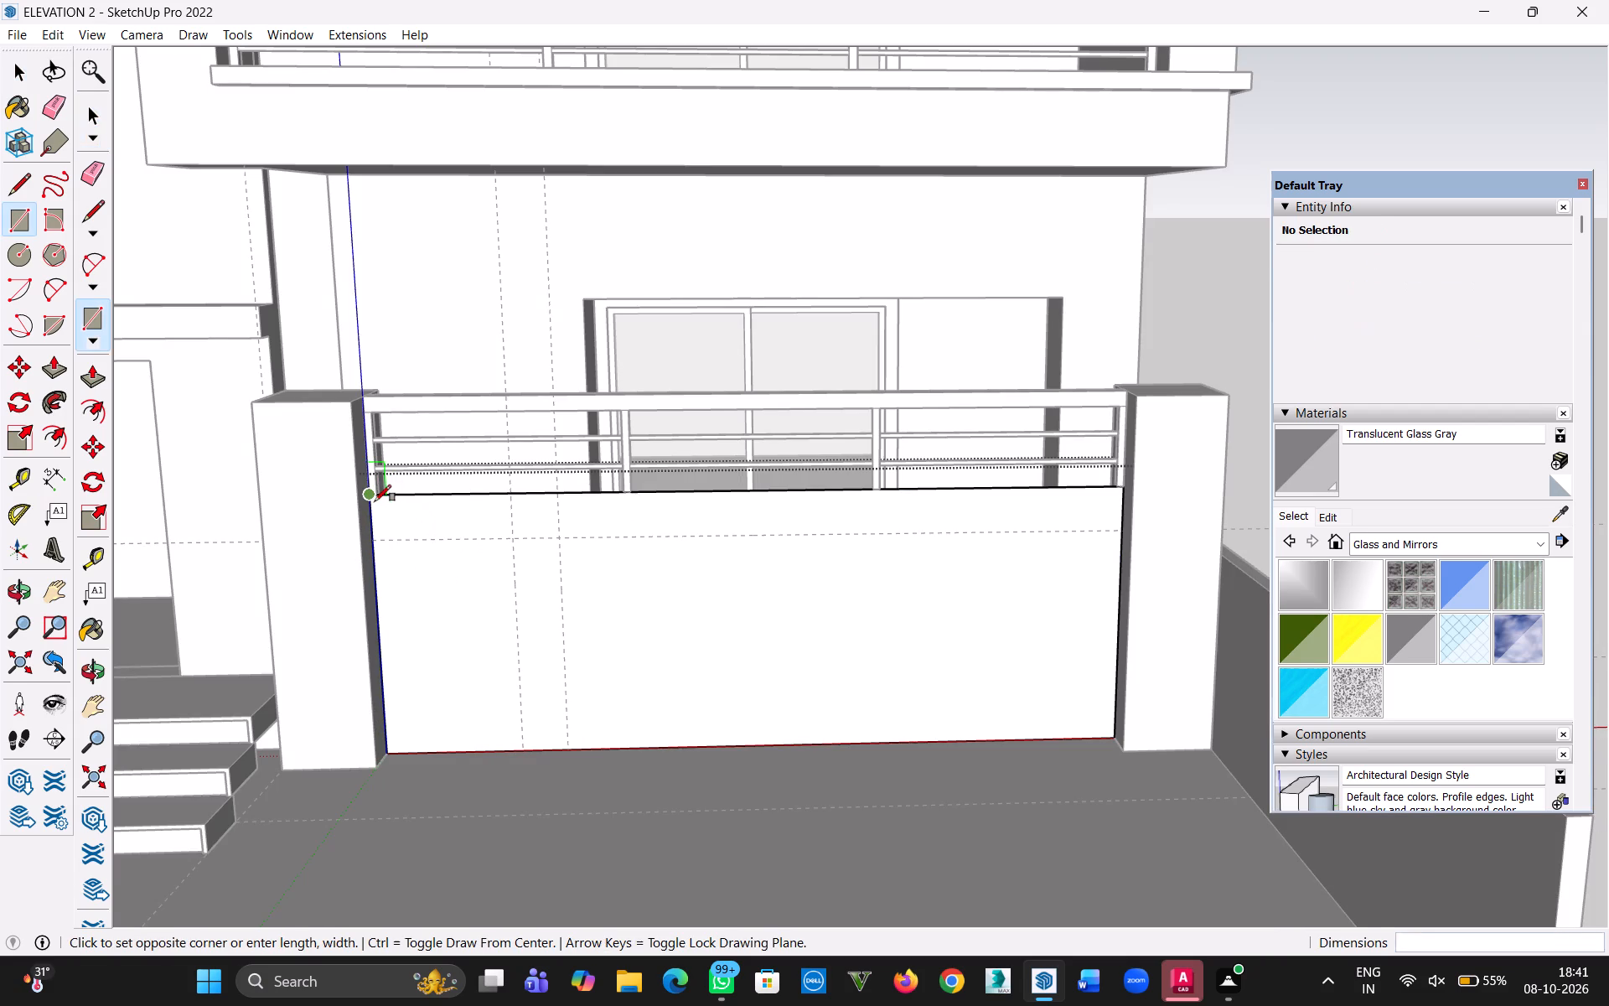
pyautogui.click(561, 538)
pyautogui.click(515, 540)
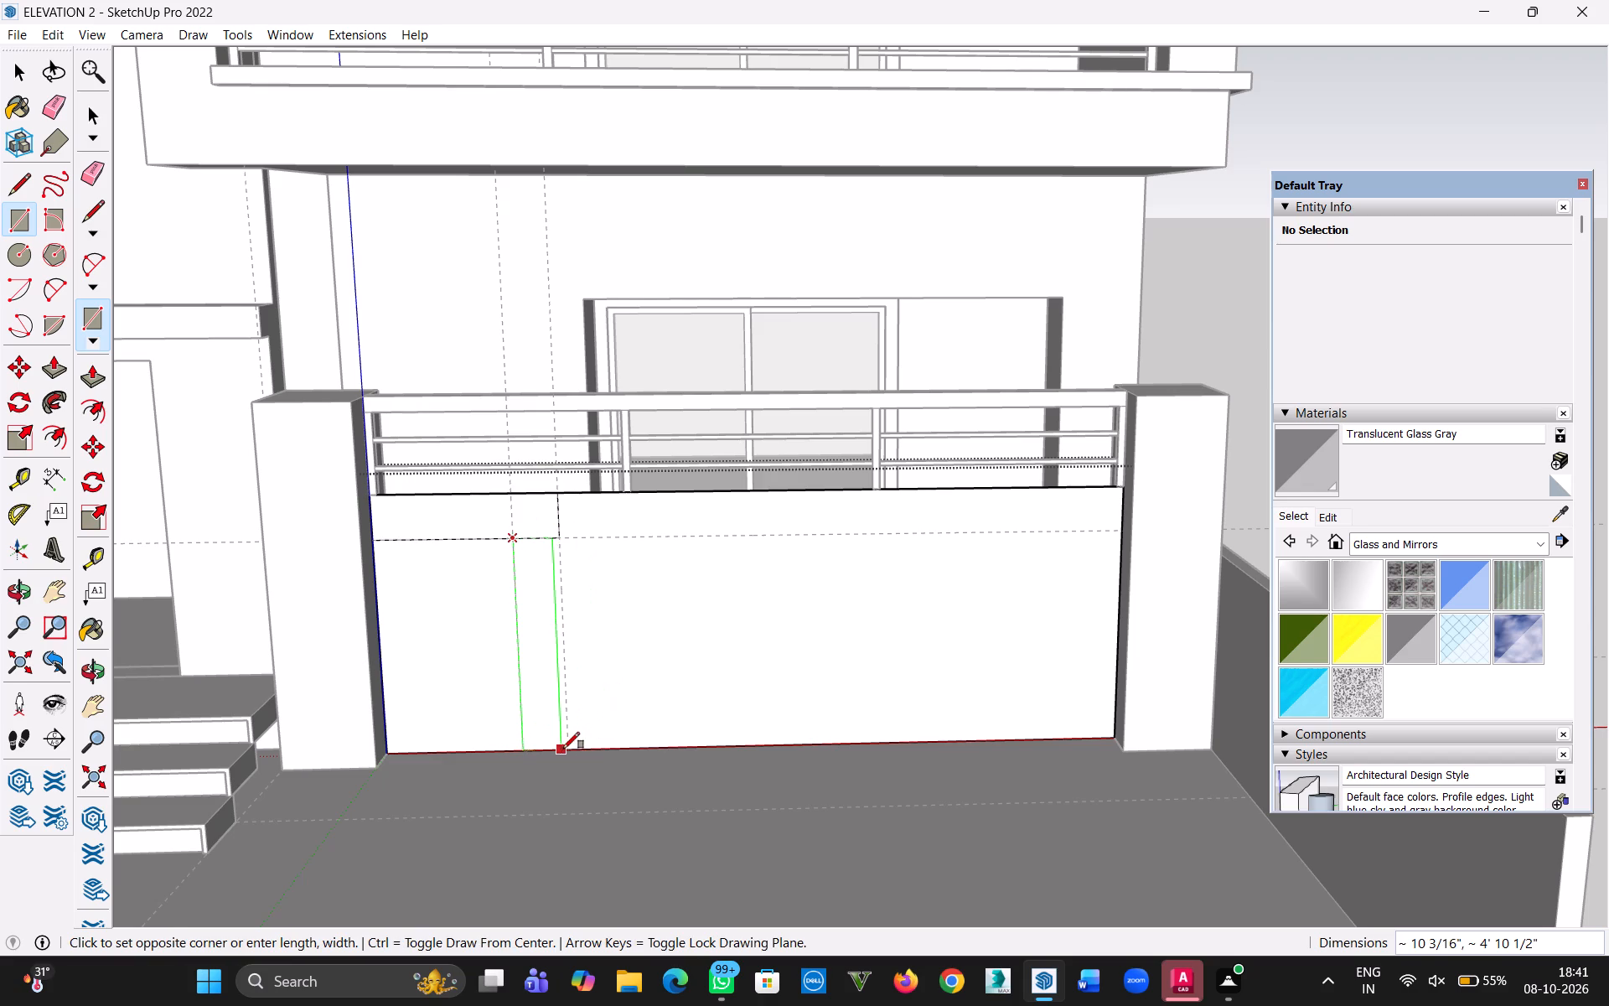
pyautogui.click(567, 749)
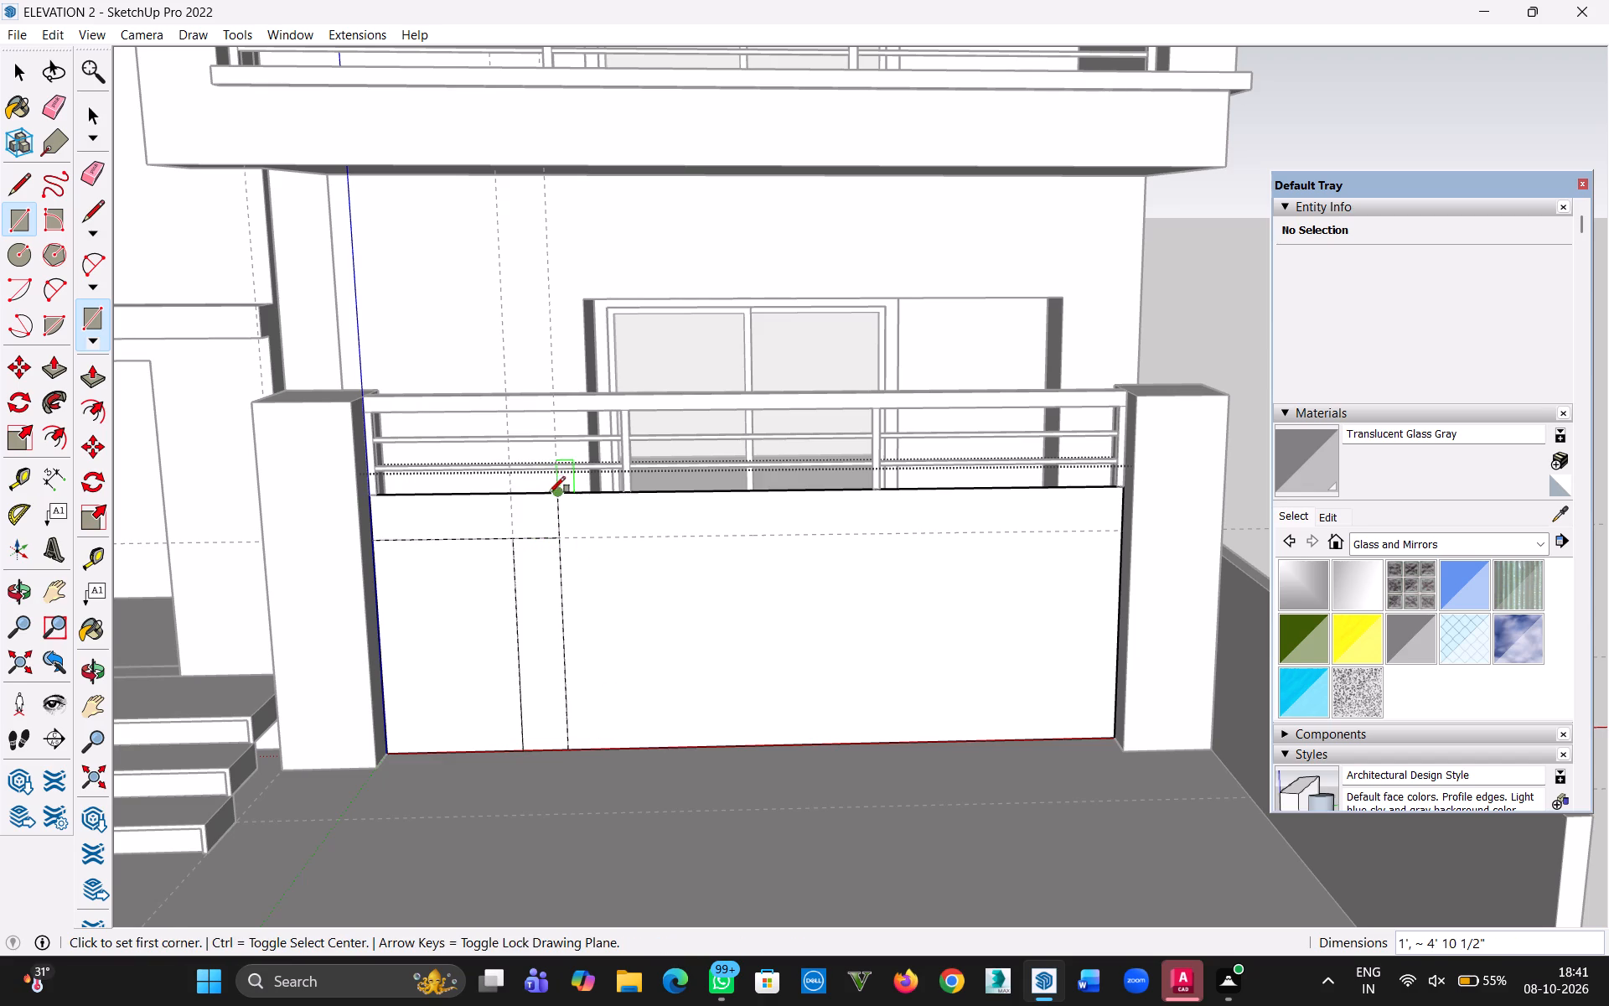
# Draw a 12' 5" by 1' rectangle along the panel's top edge, from the vertical strip to the far pillar.
pyautogui.click(556, 495)
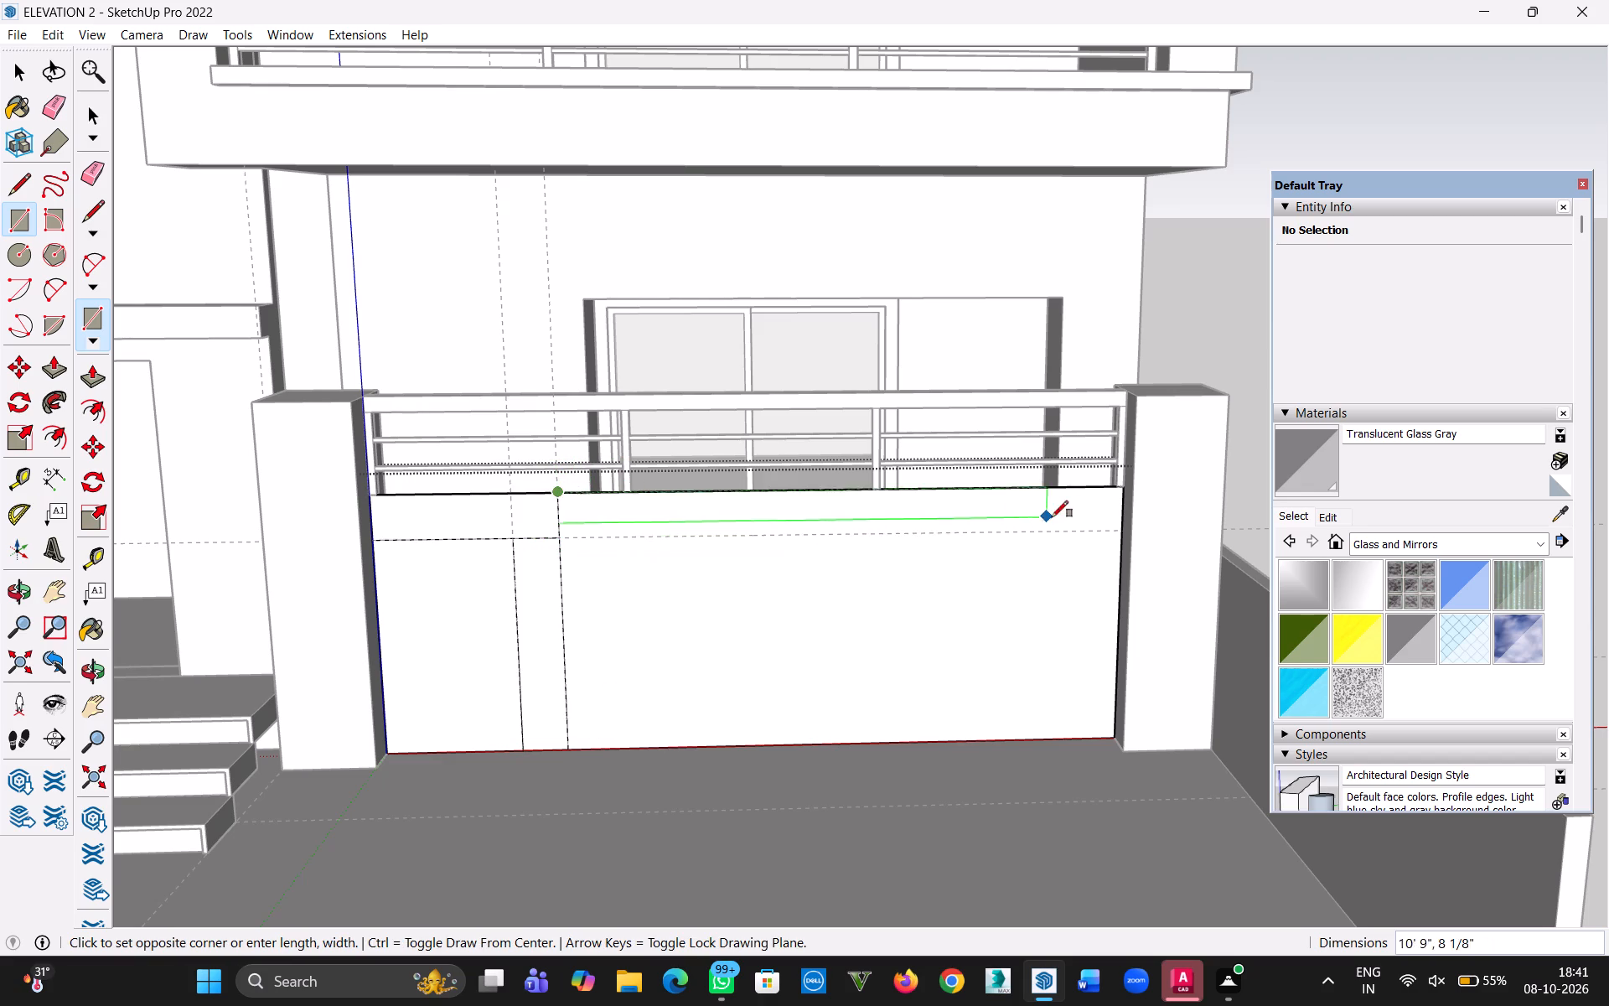
pyautogui.click(1120, 533)
# Delete the edge separating the top band beside the steps from the vertical strip, merging them into one L-shaped face.
pyautogui.click(25, 70)
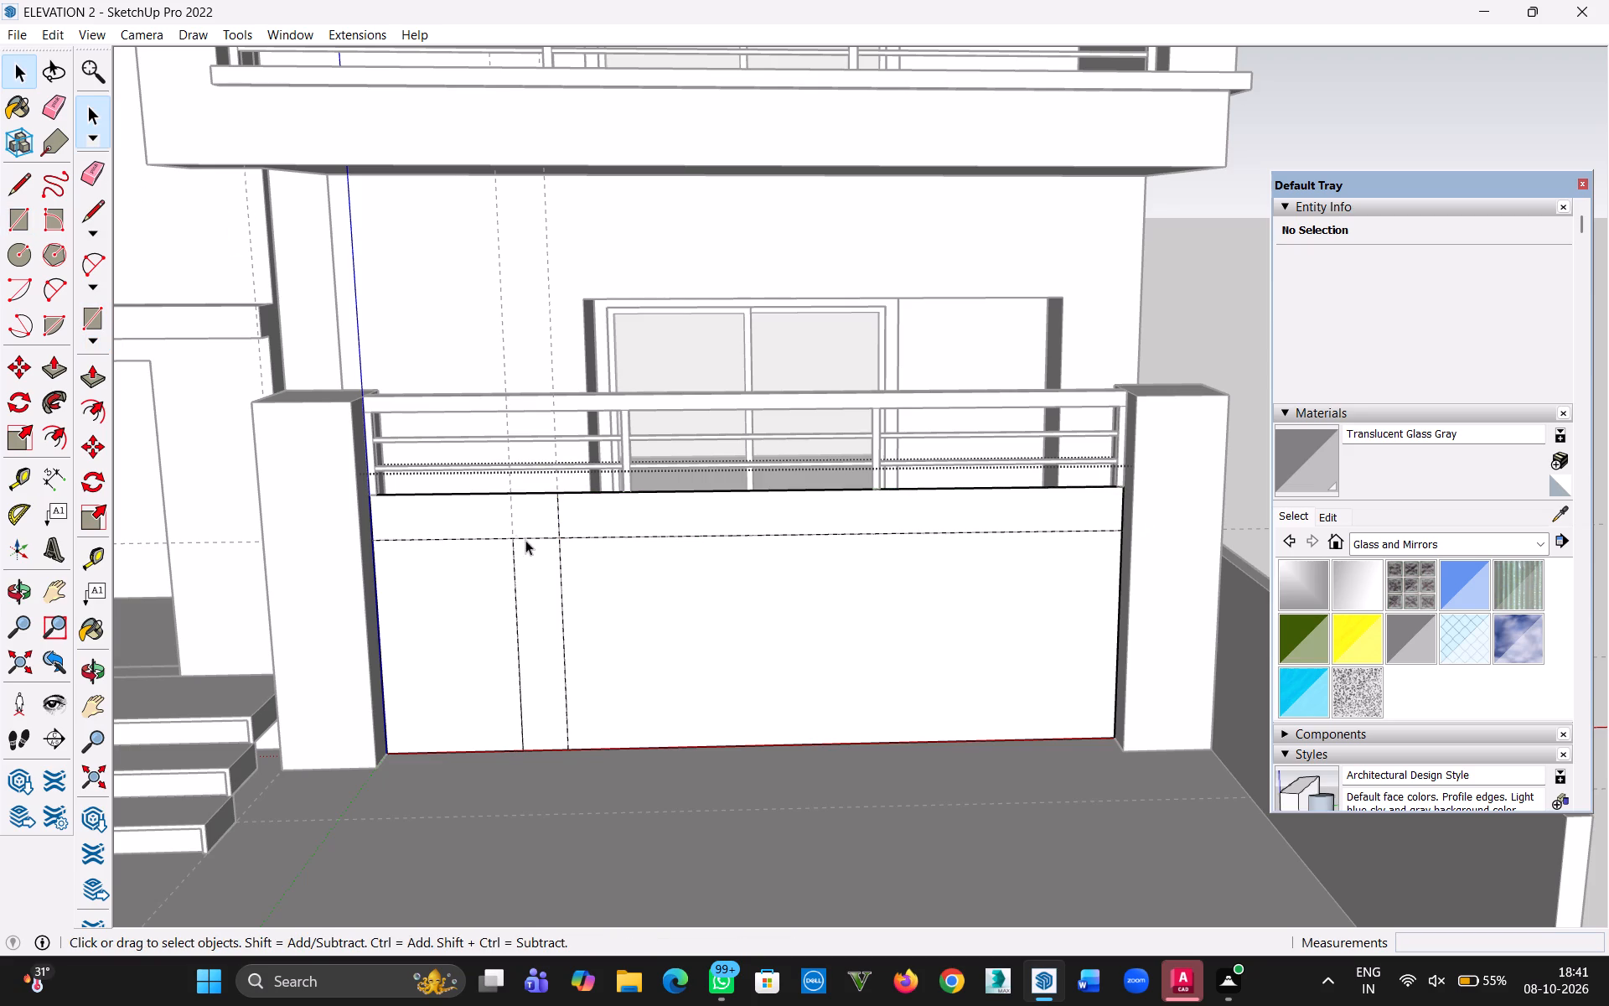
pyautogui.click(528, 539)
pyautogui.press('Delete')
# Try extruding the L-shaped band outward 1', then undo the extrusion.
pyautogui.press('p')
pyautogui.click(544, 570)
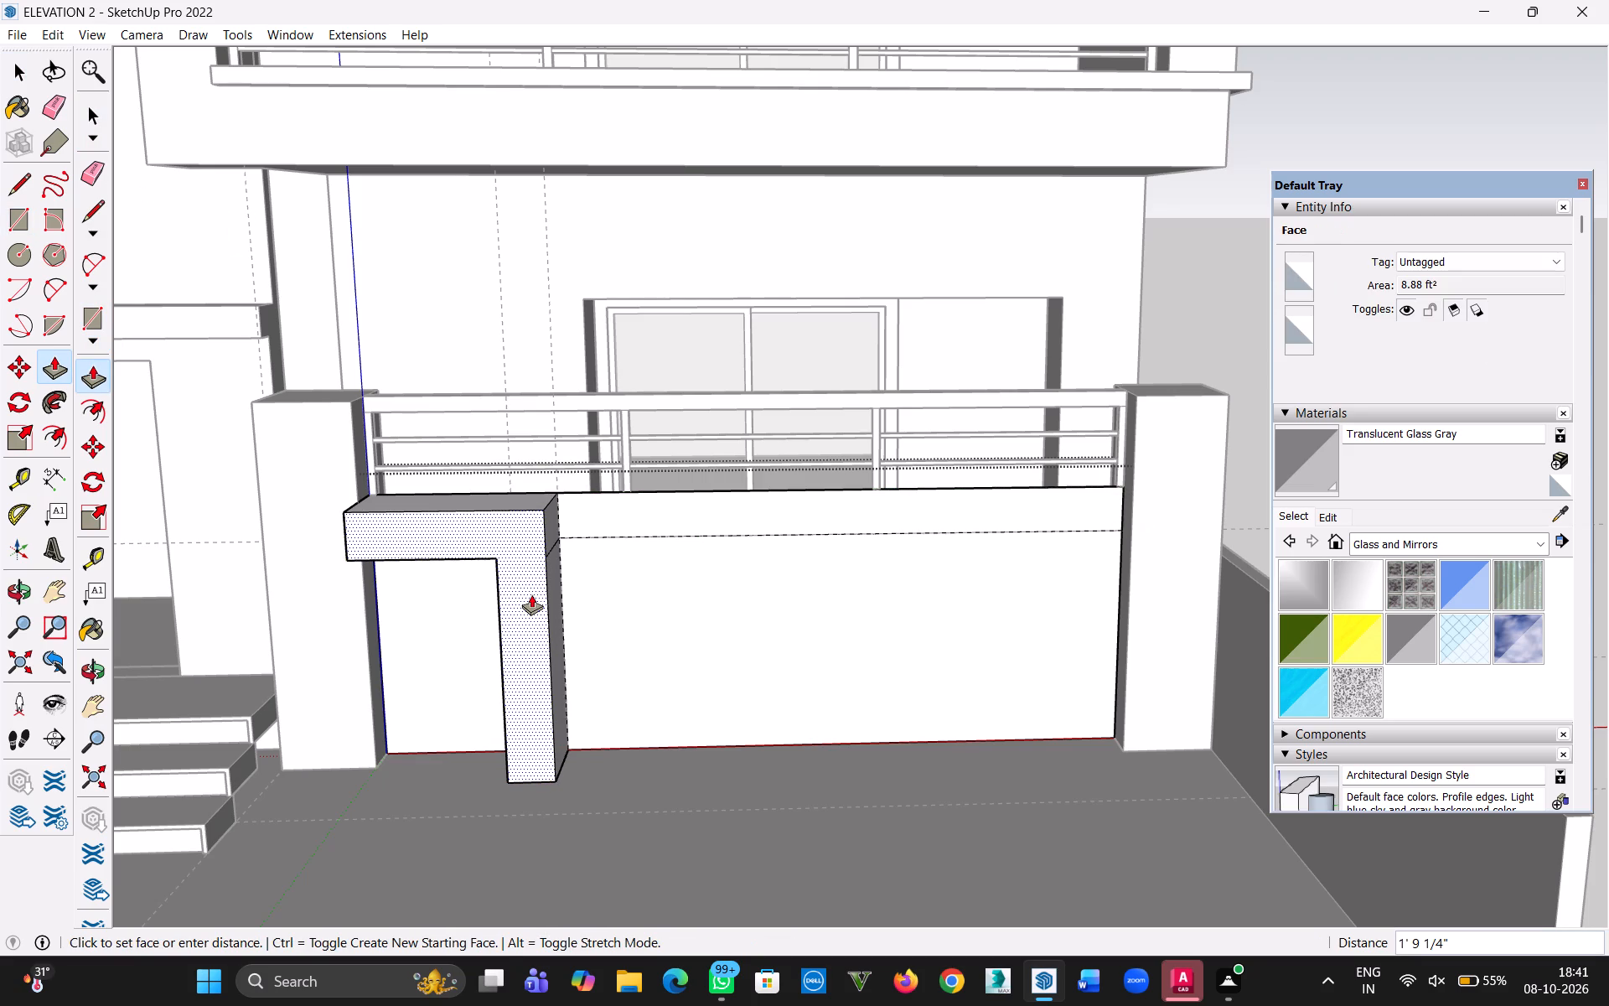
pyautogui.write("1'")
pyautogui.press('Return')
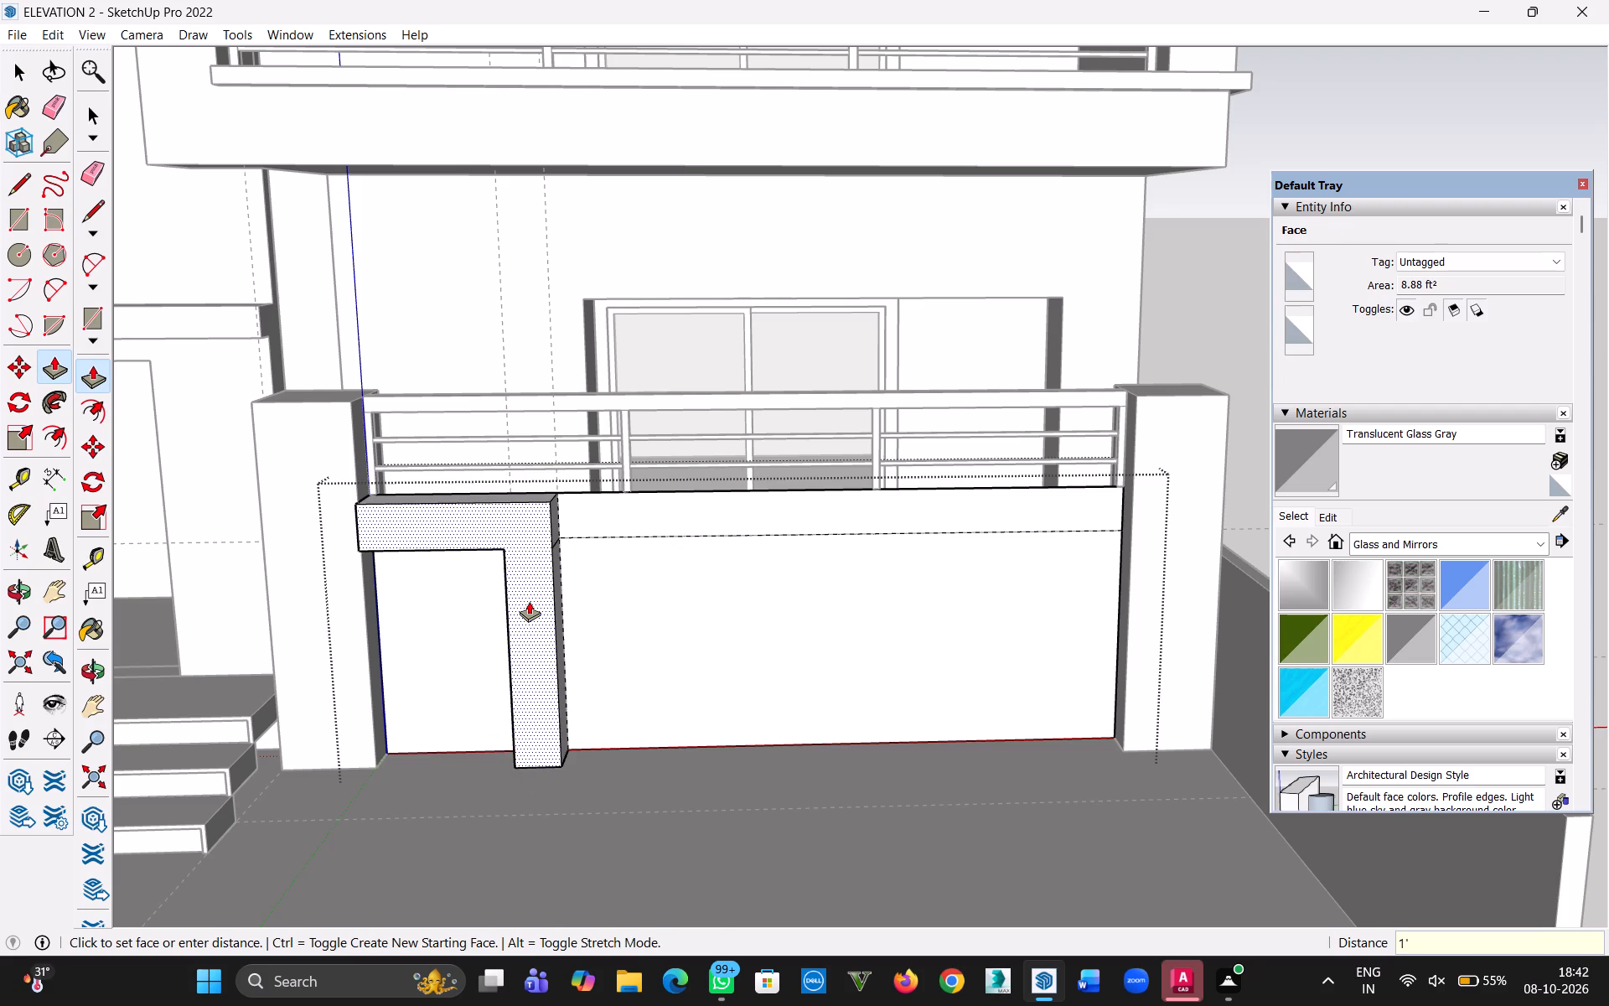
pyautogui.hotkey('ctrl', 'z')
# Extrude the L-shaped band outward 10", using the pillar beside the entrance steps as the reference.
pyautogui.click(495, 512)
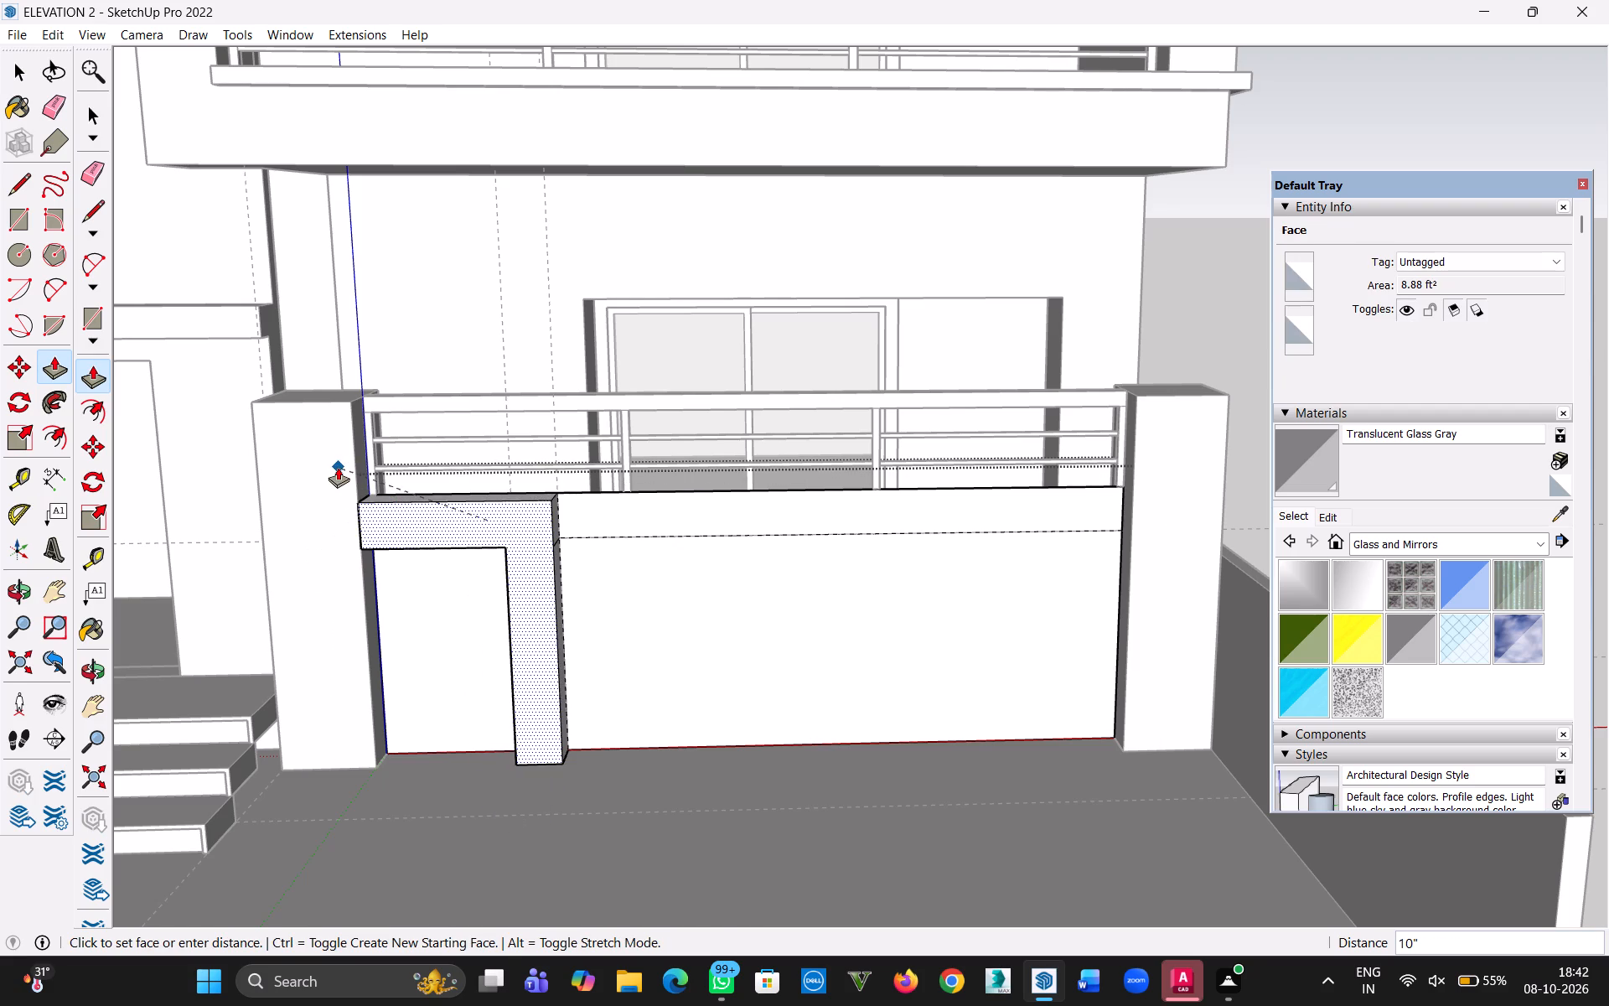
pyautogui.click(338, 467)
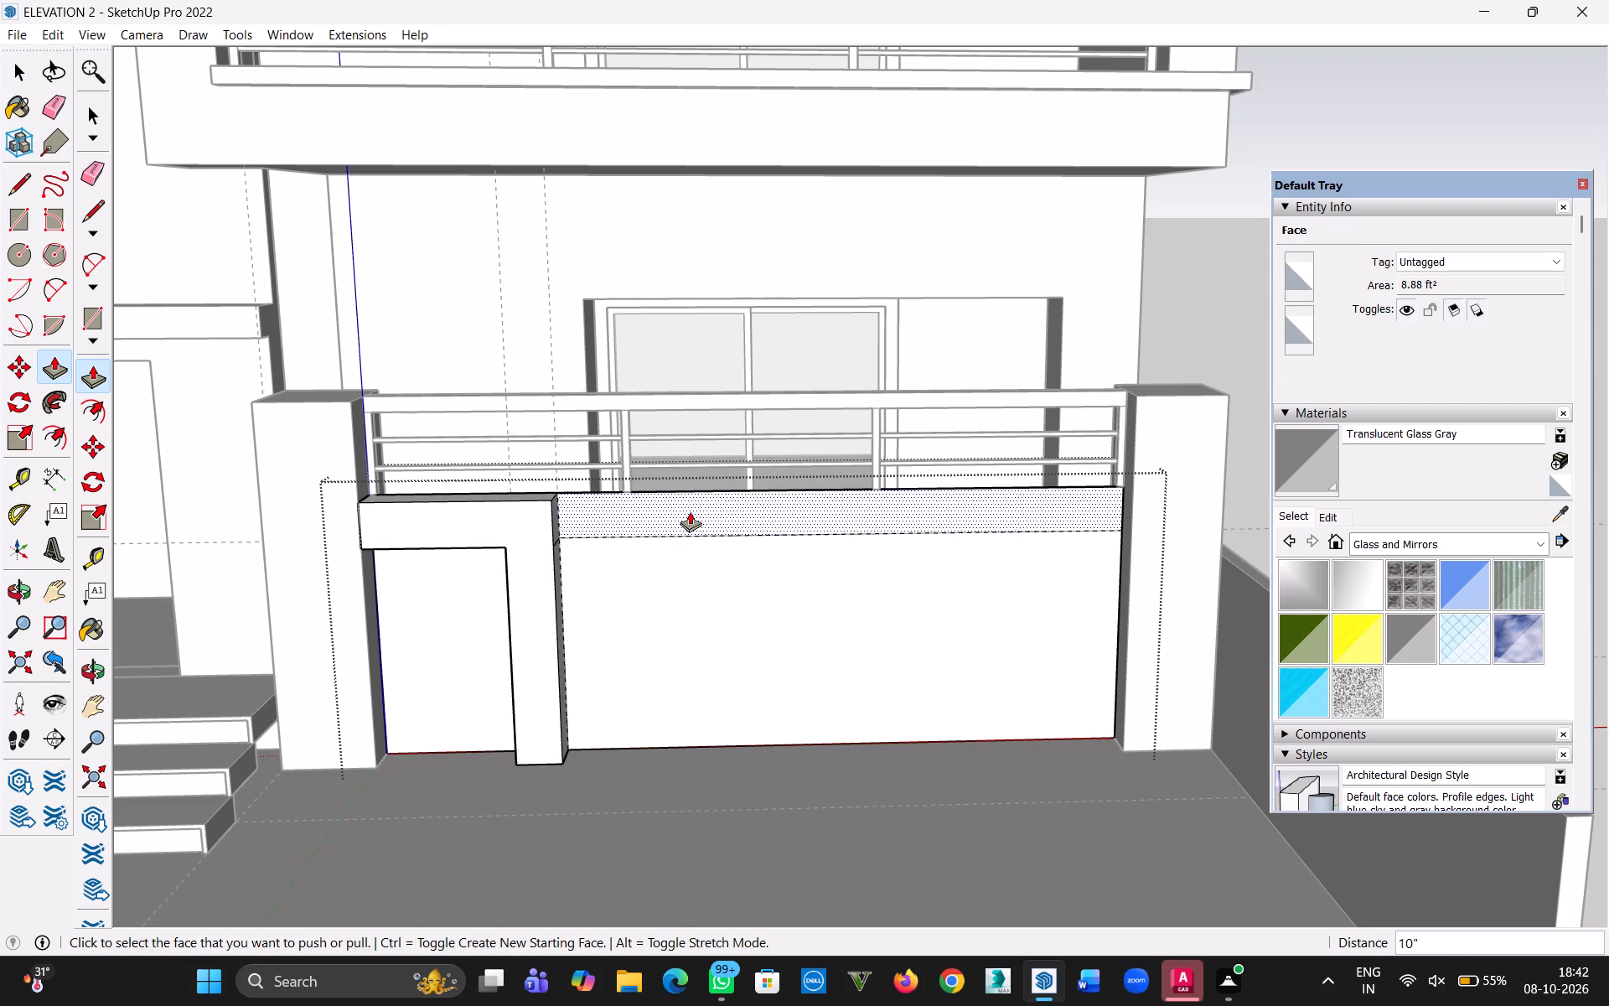
# Extrude the small panel face enclosed by the L-shaped band outward 2".
pyautogui.click(471, 573)
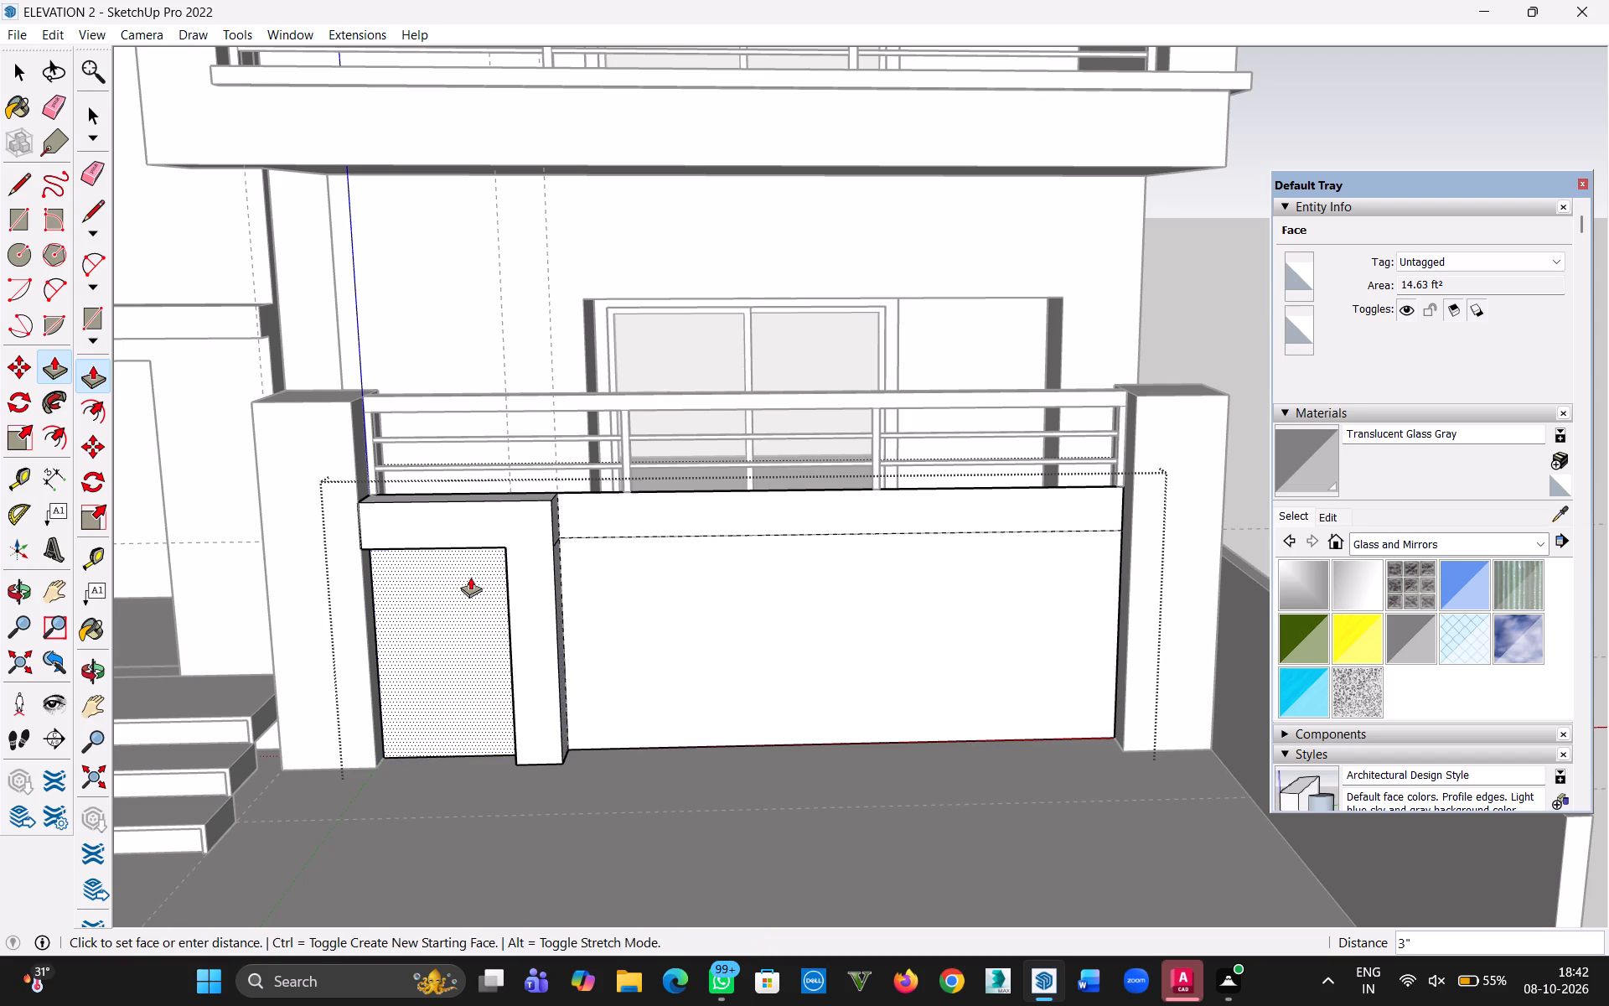
pyautogui.write('2"')
pyautogui.press('Return')
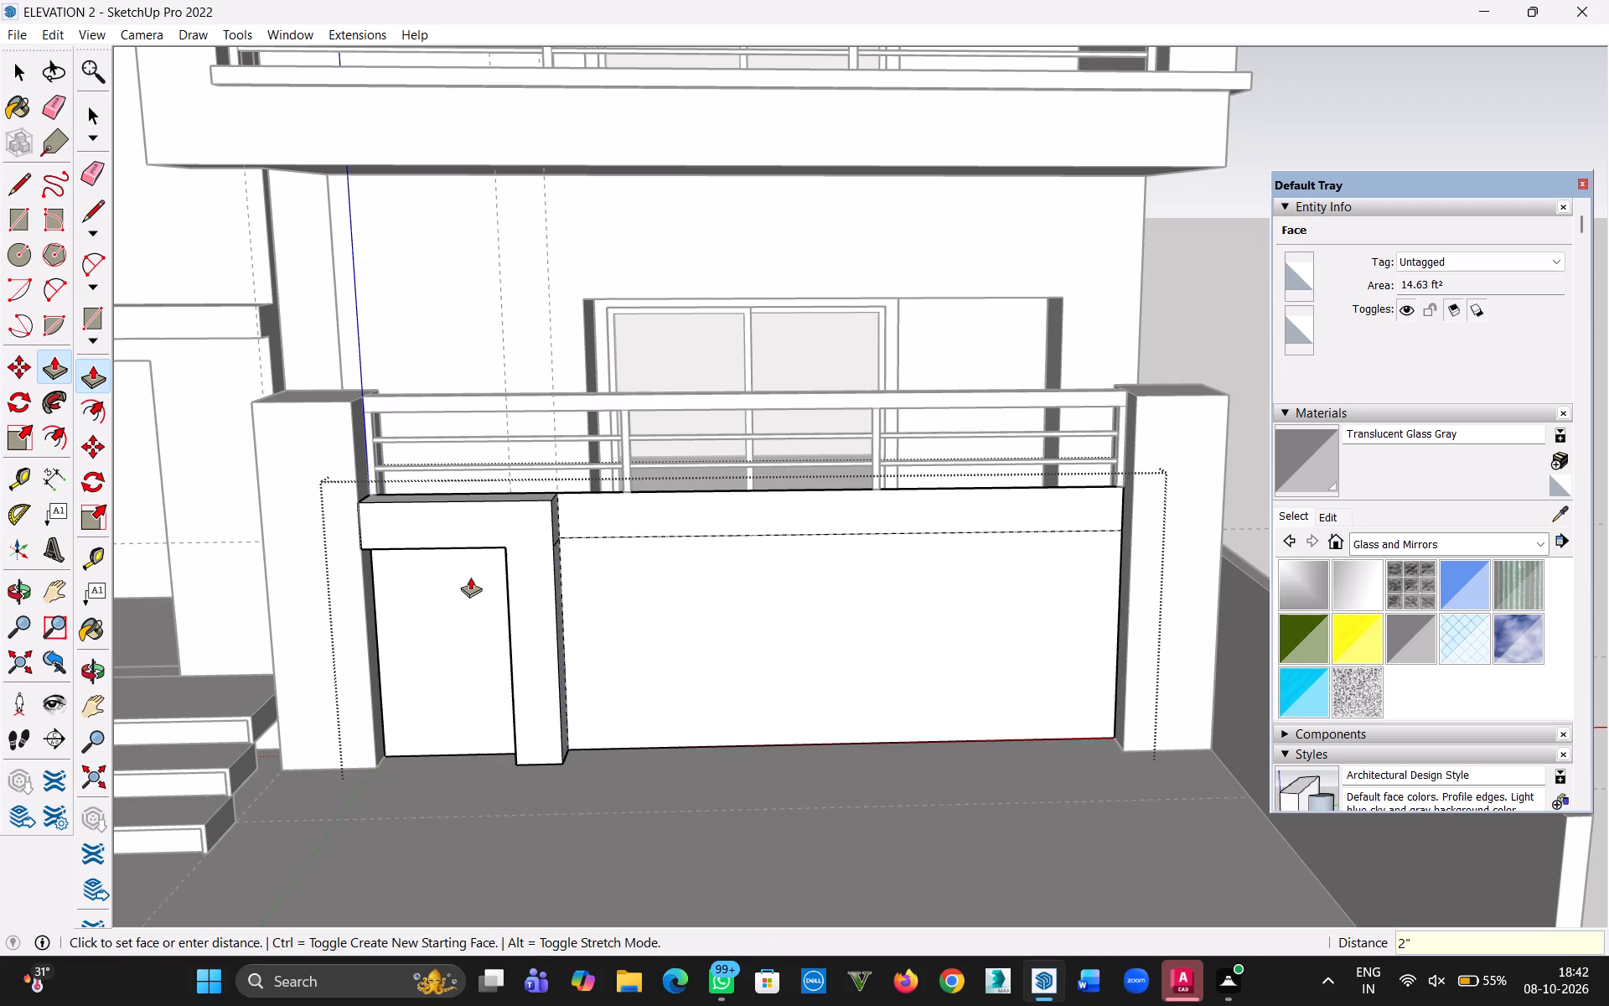
# Extrude the remaining top band outward 10" so it is flush with the L-shaped band.
pyautogui.click(20, 74)
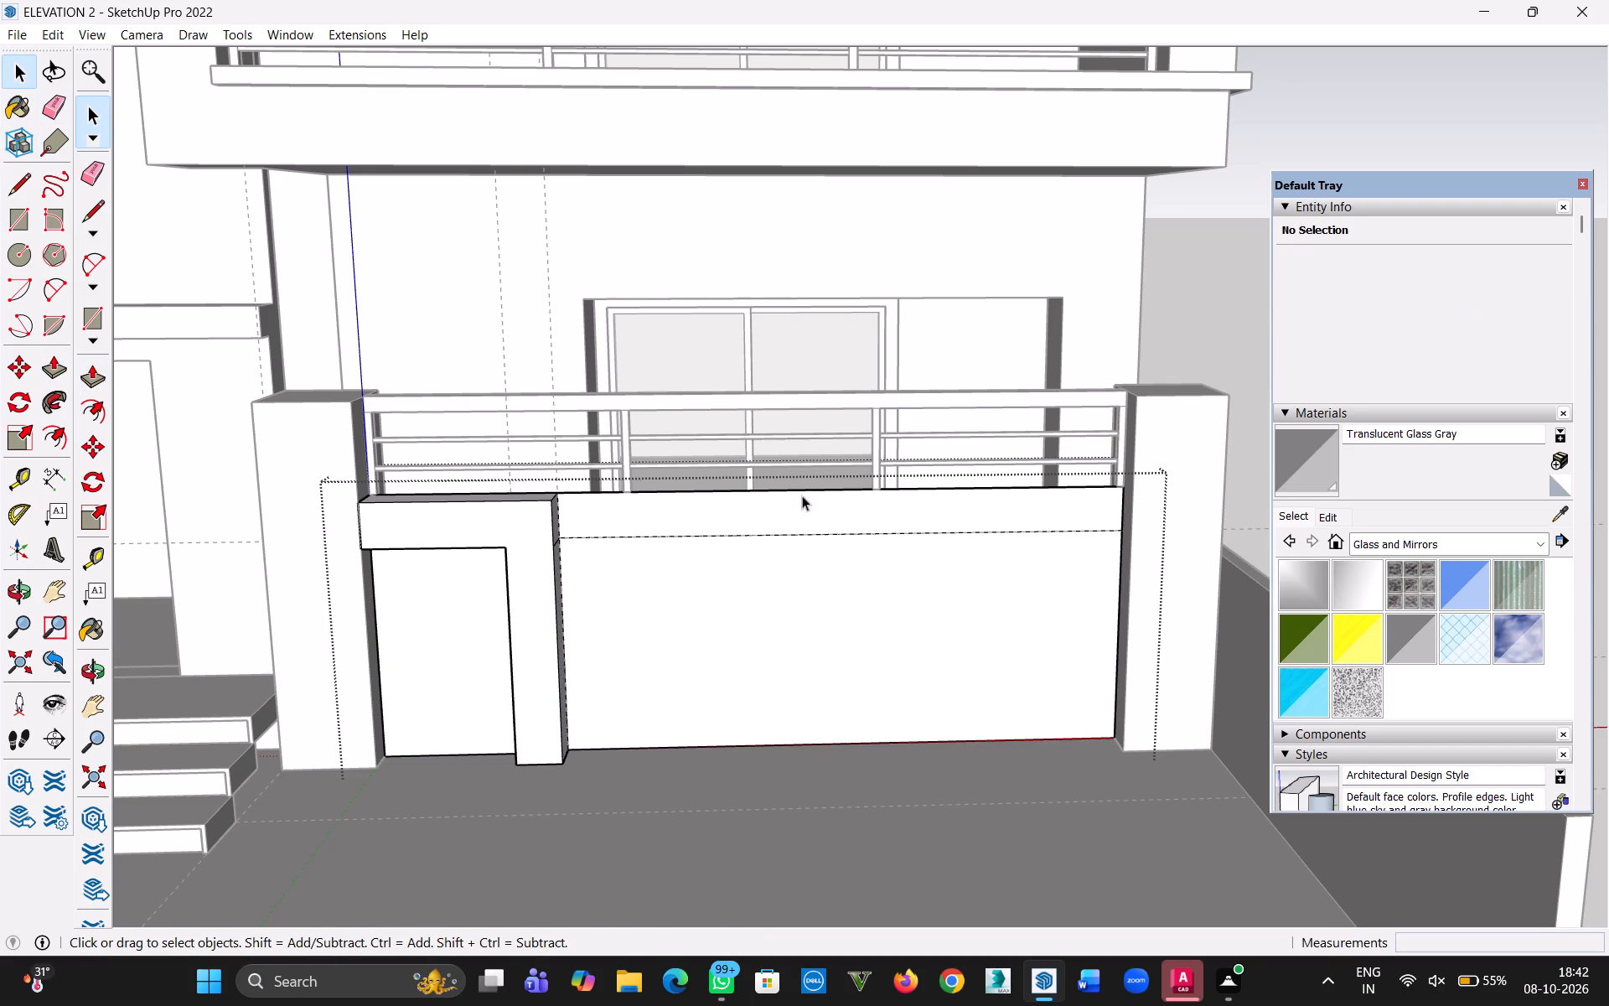
pyautogui.press('p')
pyautogui.click(756, 515)
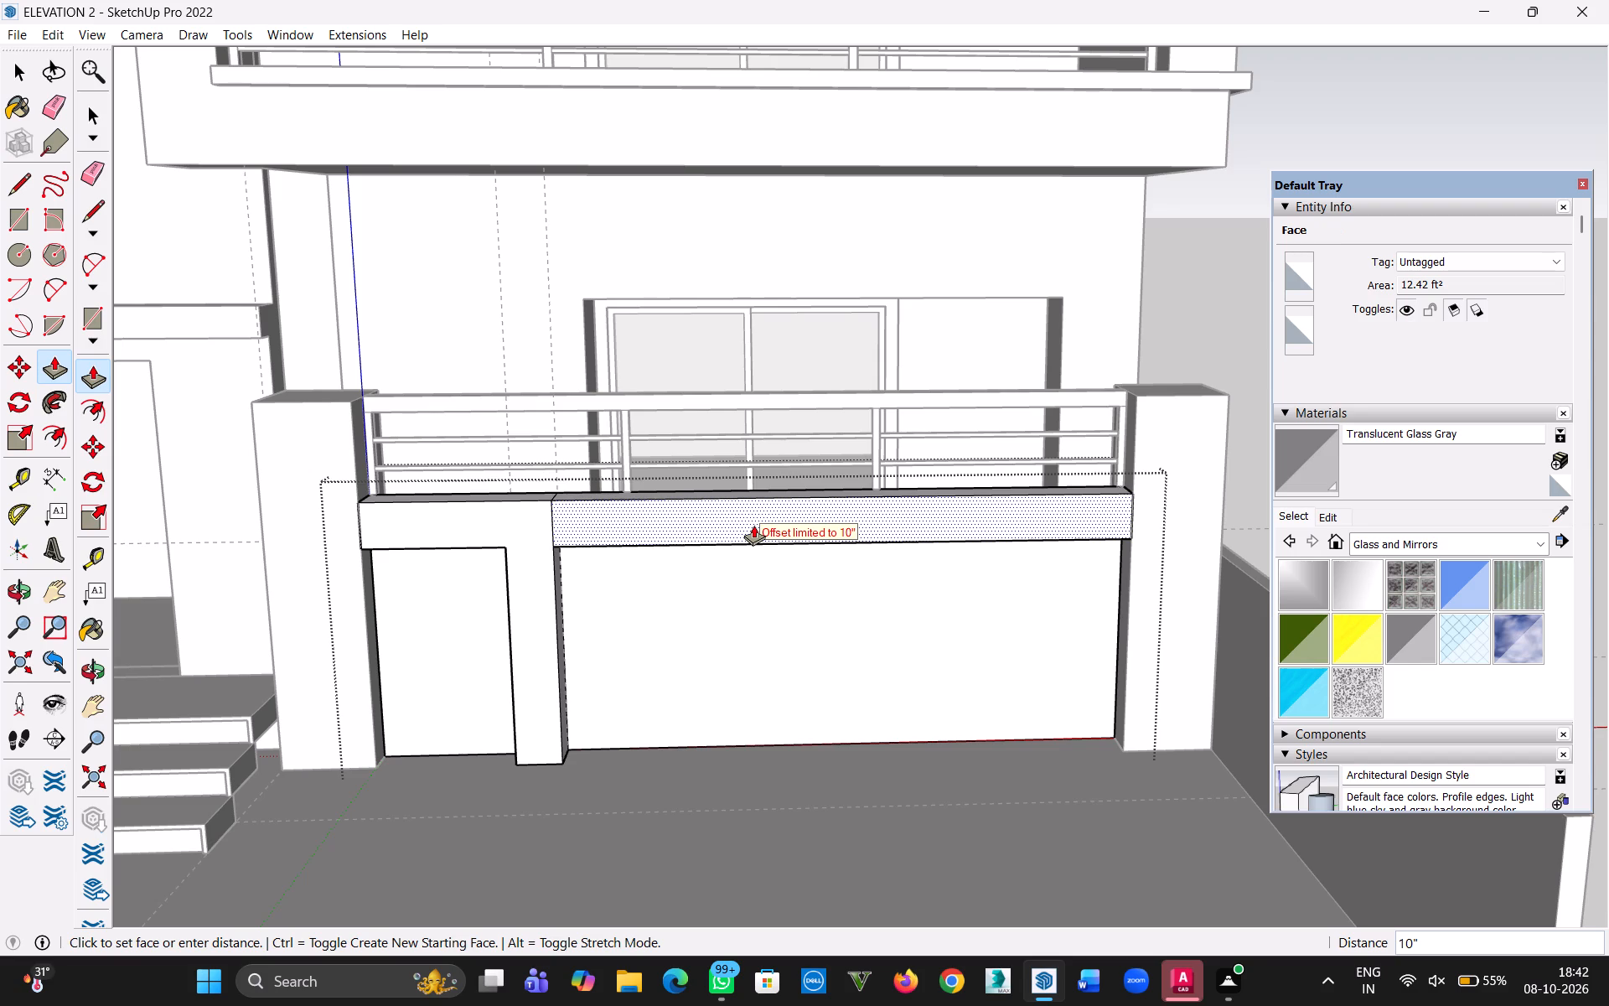
pyautogui.click(524, 516)
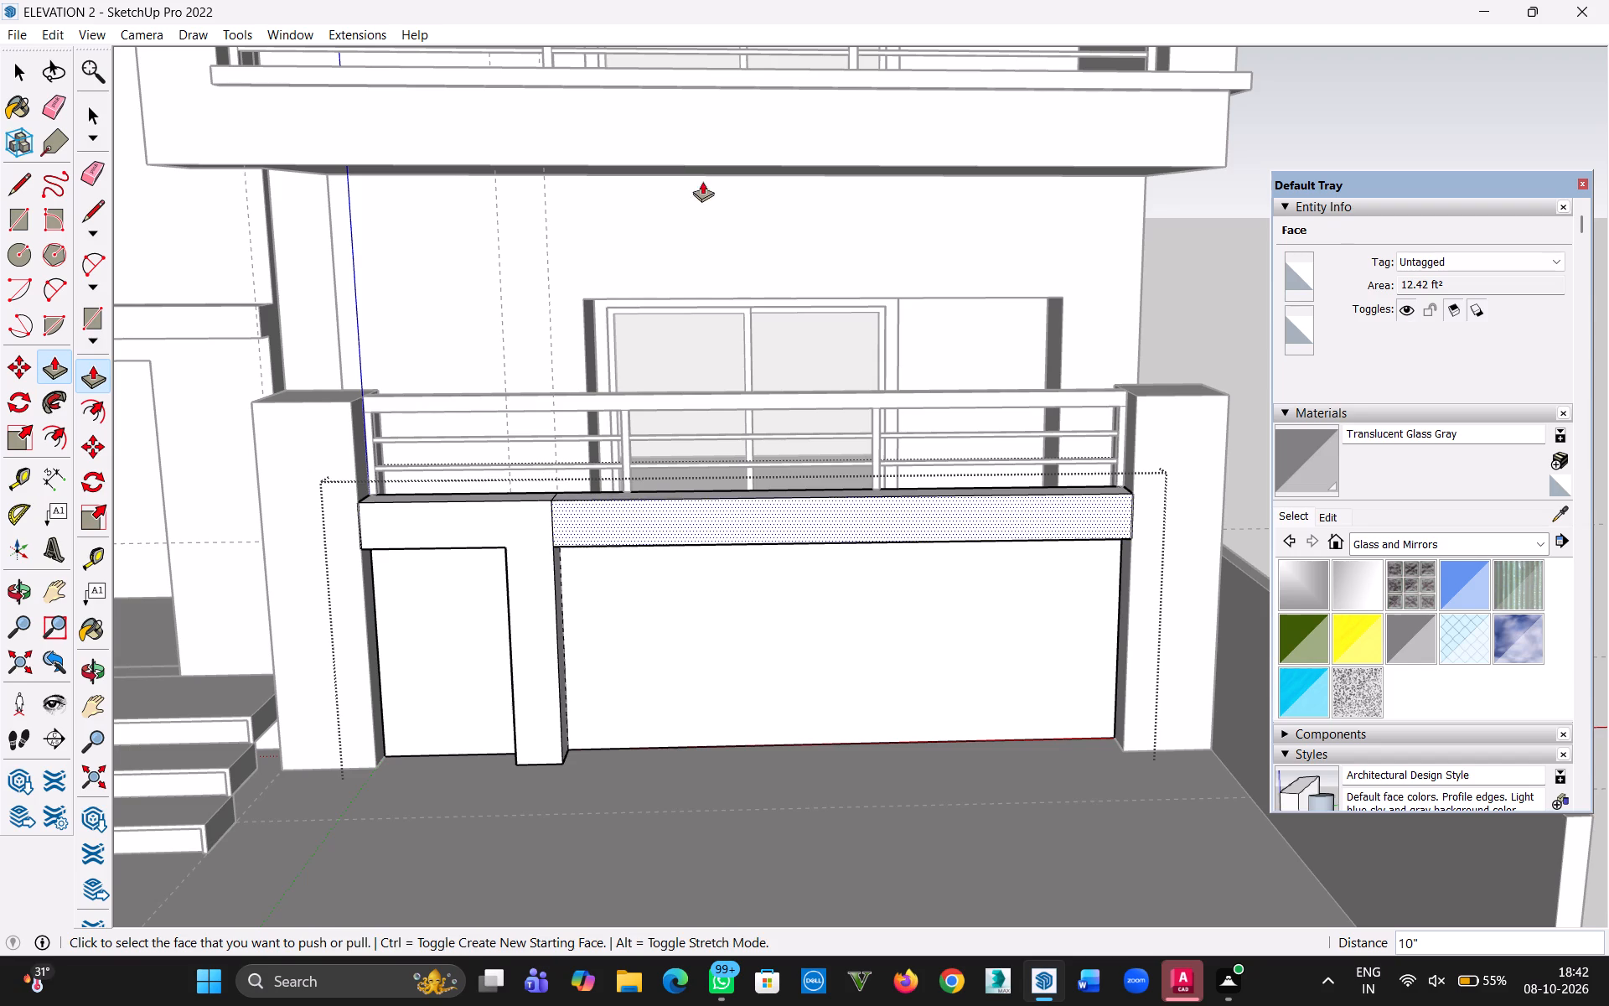
# Leave the panel group and examine the raised bands and the whole elevation from several angles.
pyautogui.click(23, 70)
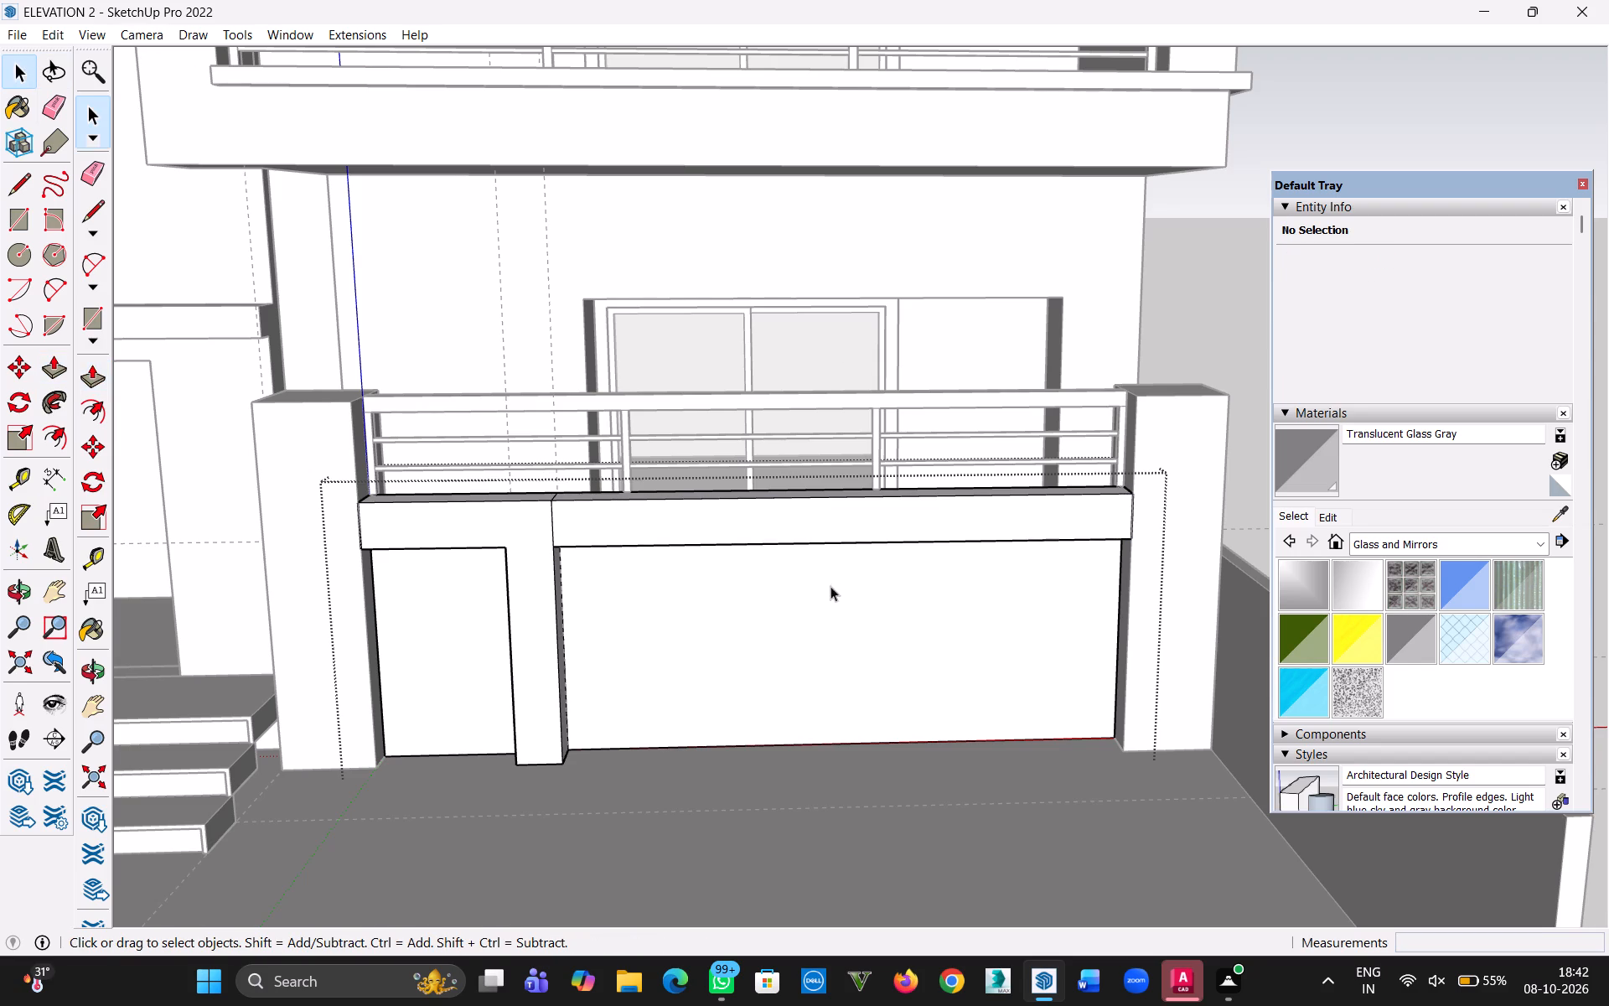
pyautogui.click(826, 628)
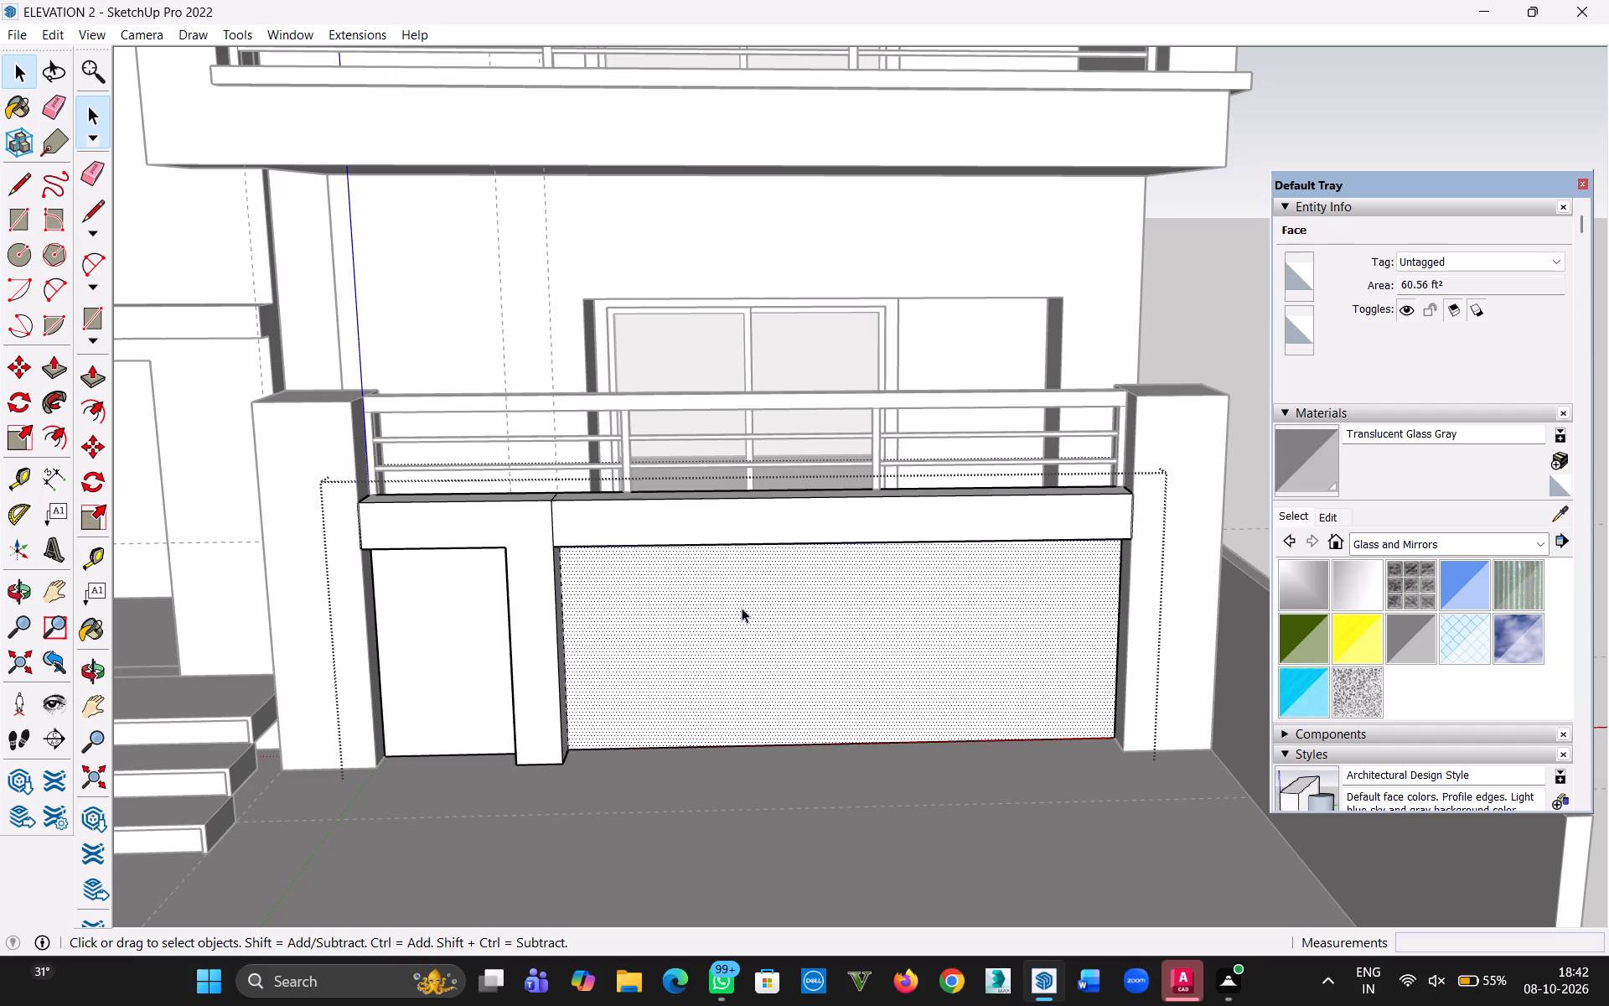
pyautogui.scroll(4, 962, 640)
pyautogui.moveTo(948, 661); pyautogui.dragTo(969, 531, button='middle')
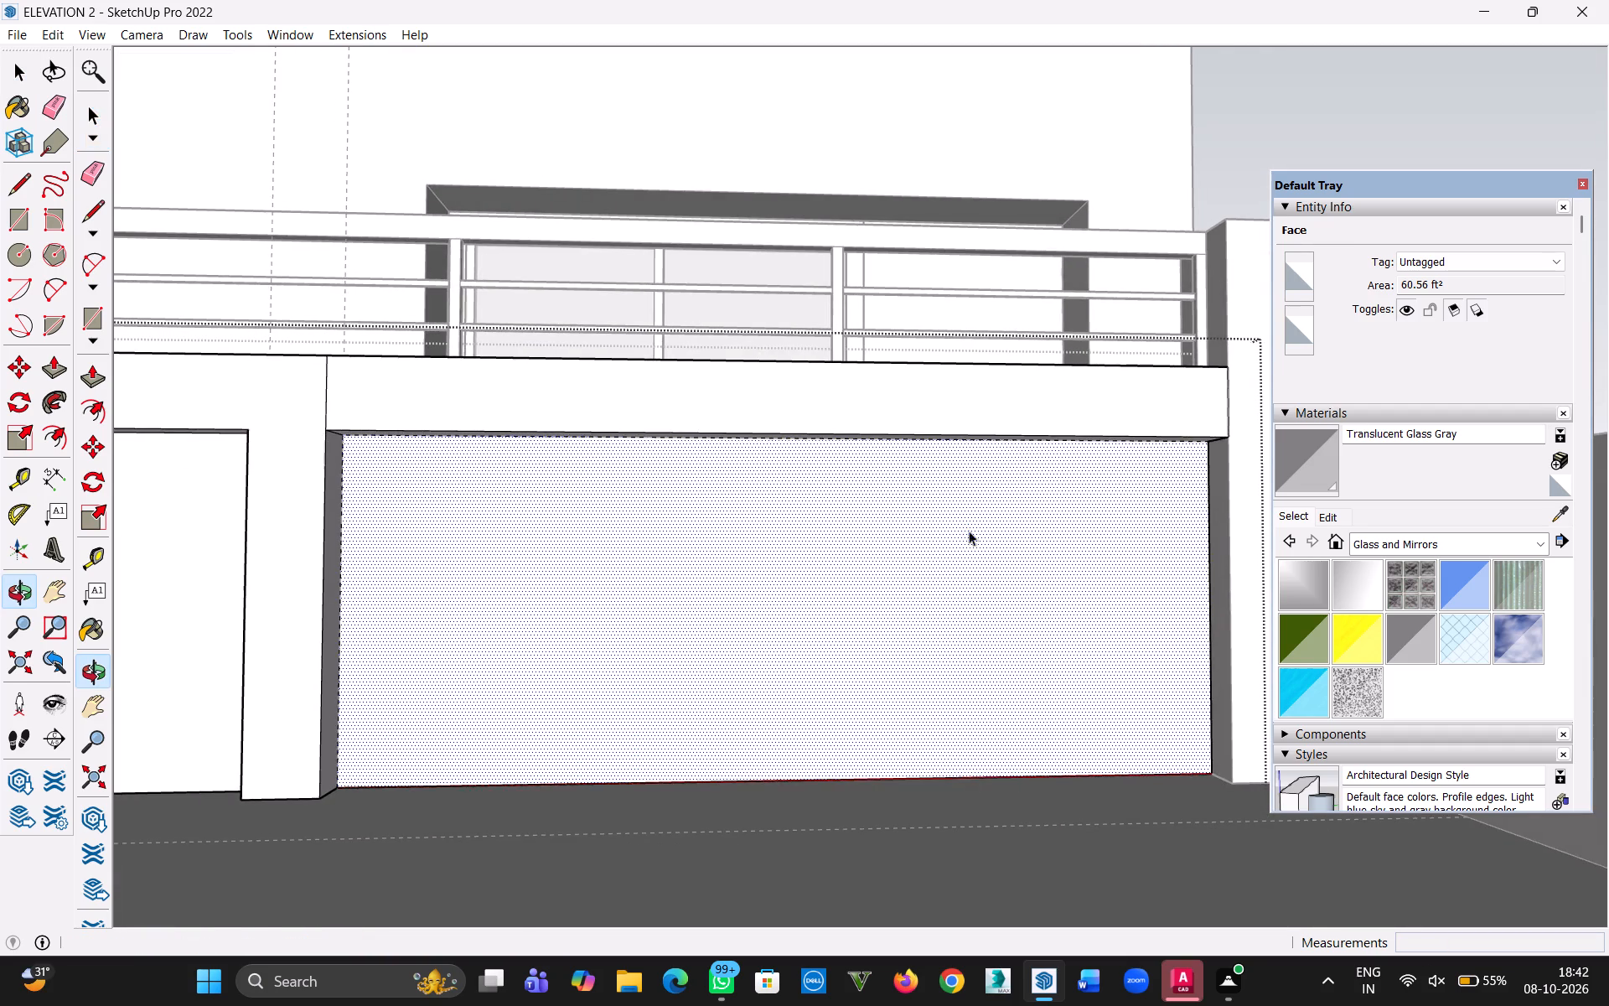
pyautogui.scroll(-13, 933, 568)
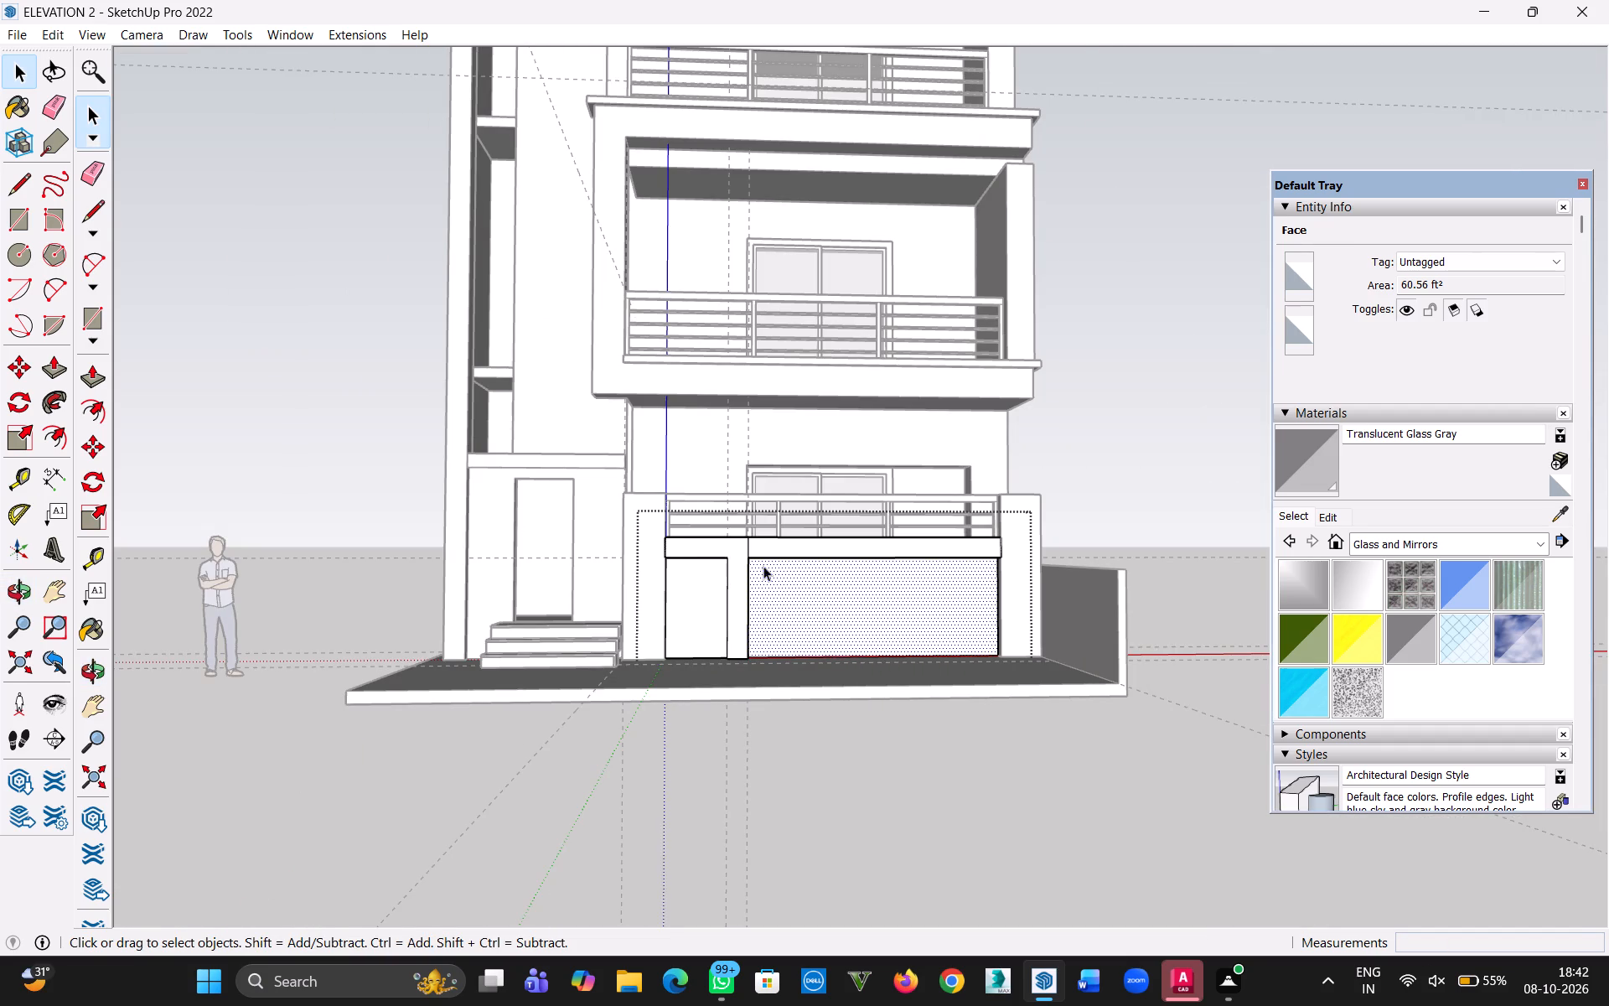
pyautogui.moveTo(763, 566); pyautogui.dragTo(1059, 713, button='middle')
pyautogui.scroll(4, 1007, 701)
pyautogui.moveTo(995, 713); pyautogui.dragTo(969, 709, button='middle')
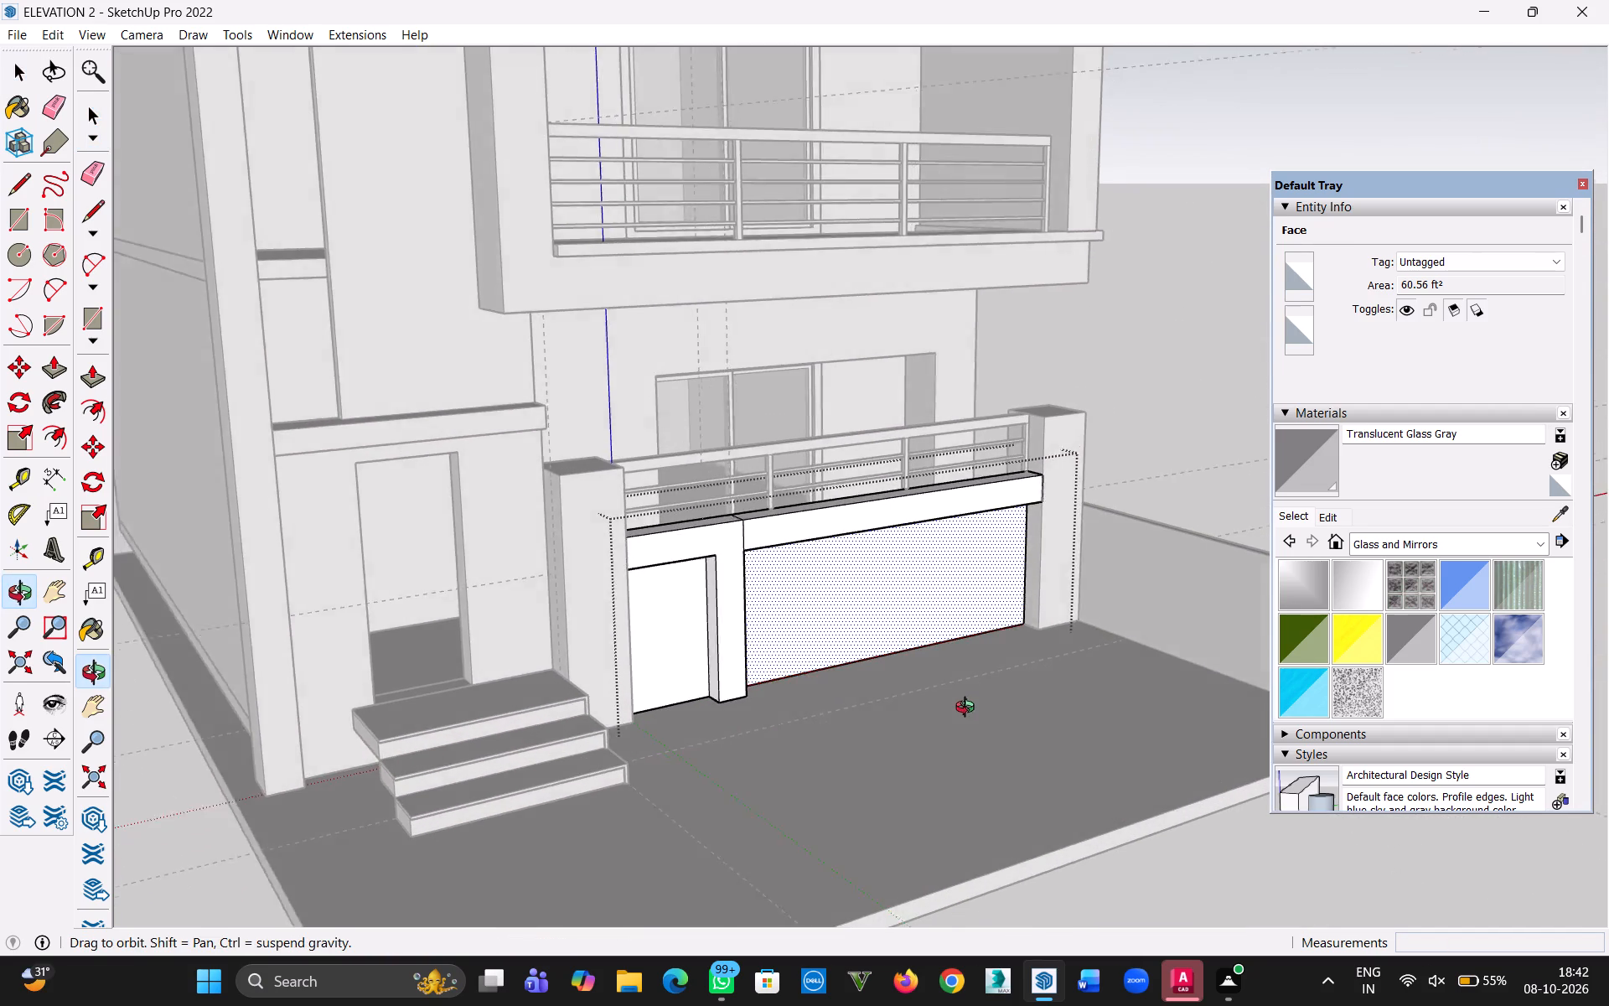
pyautogui.moveTo(969, 709); pyautogui.dragTo(917, 716, button='middle')
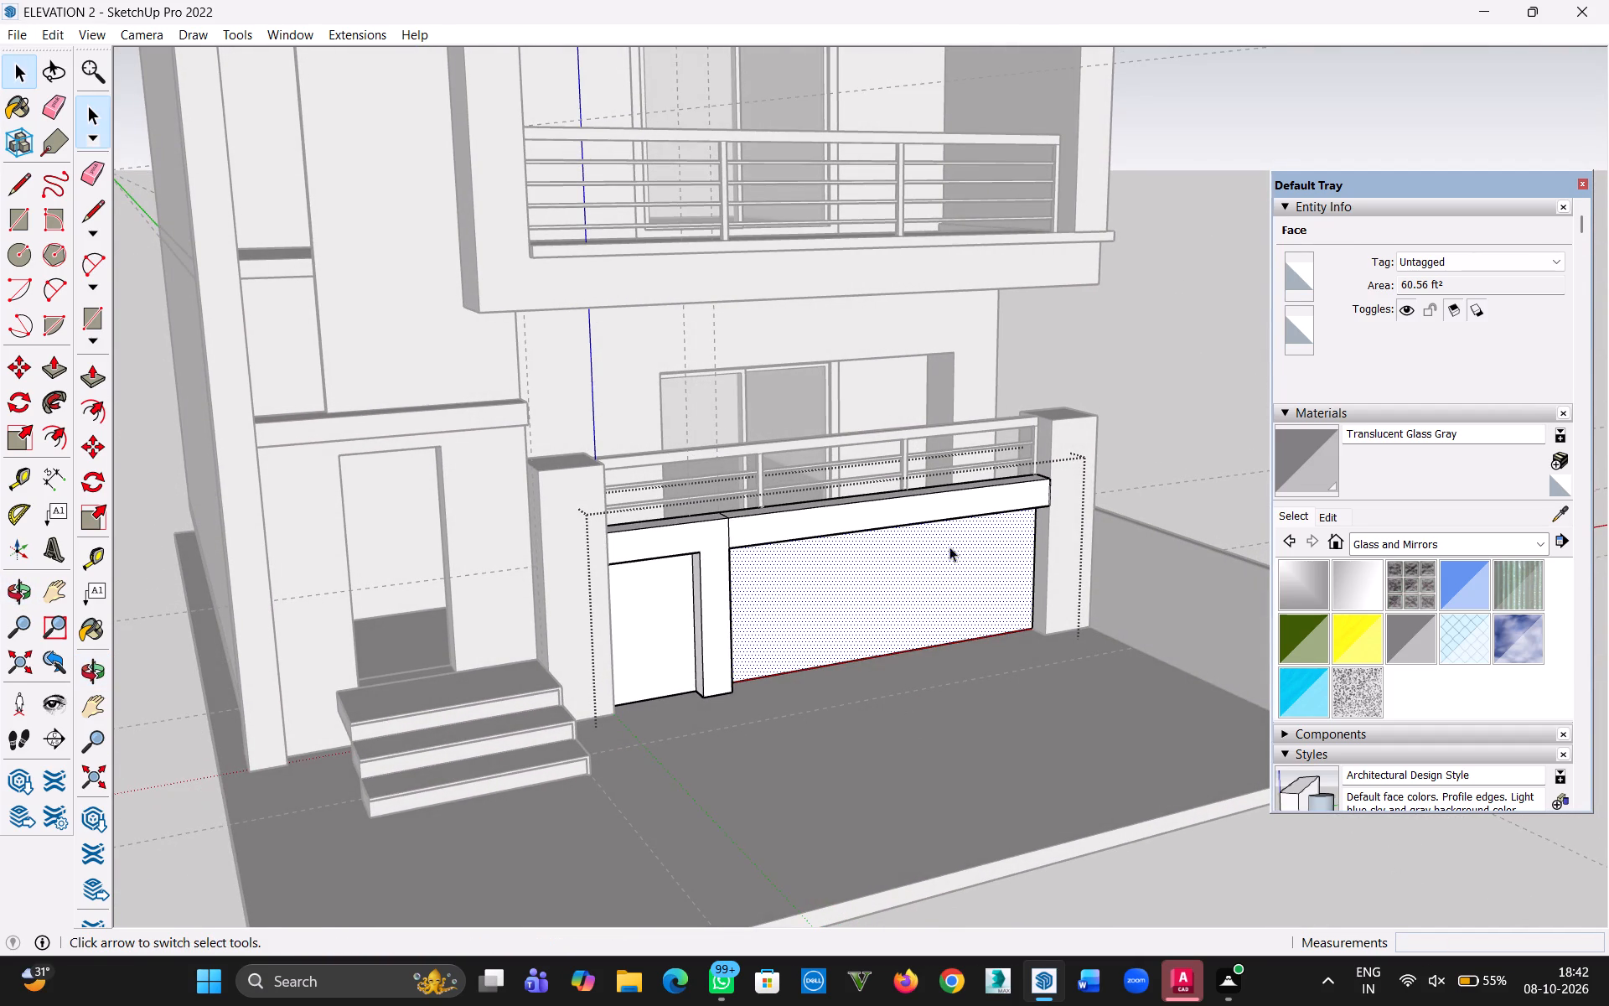
pyautogui.click(947, 775)
pyautogui.moveTo(889, 725); pyautogui.dragTo(864, 726, button='middle')
pyautogui.moveTo(855, 718); pyautogui.dragTo(835, 656, button='middle')
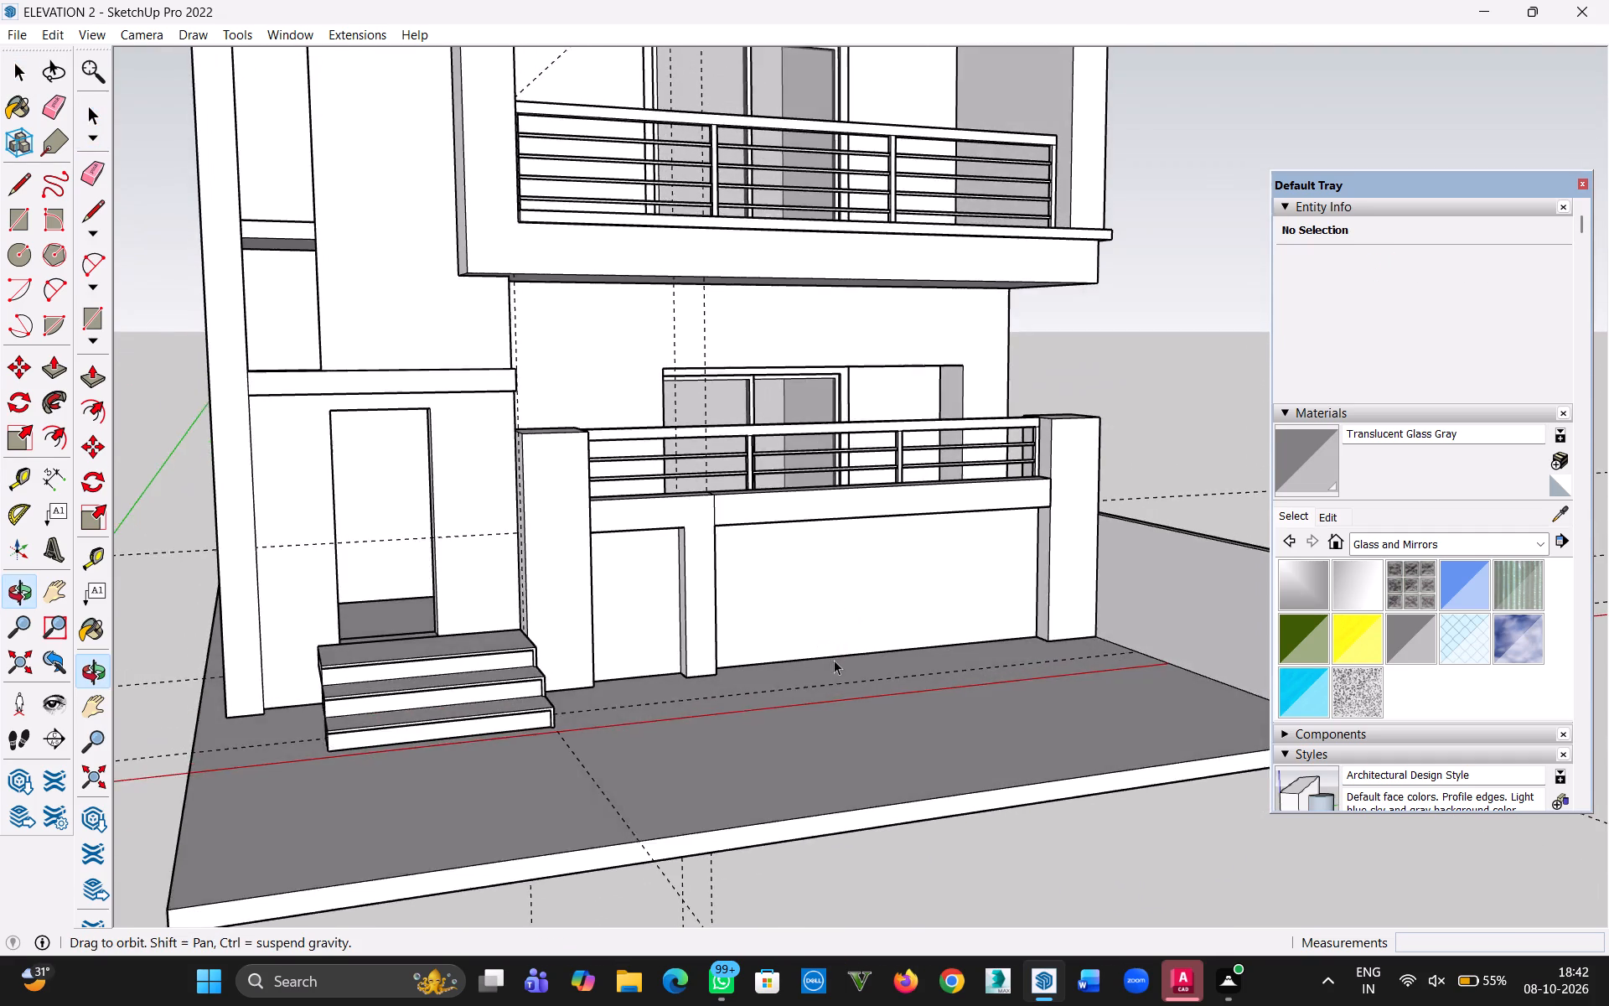
pyautogui.scroll(-8, 834, 661)
pyautogui.moveTo(818, 661); pyautogui.dragTo(779, 670, button='middle')
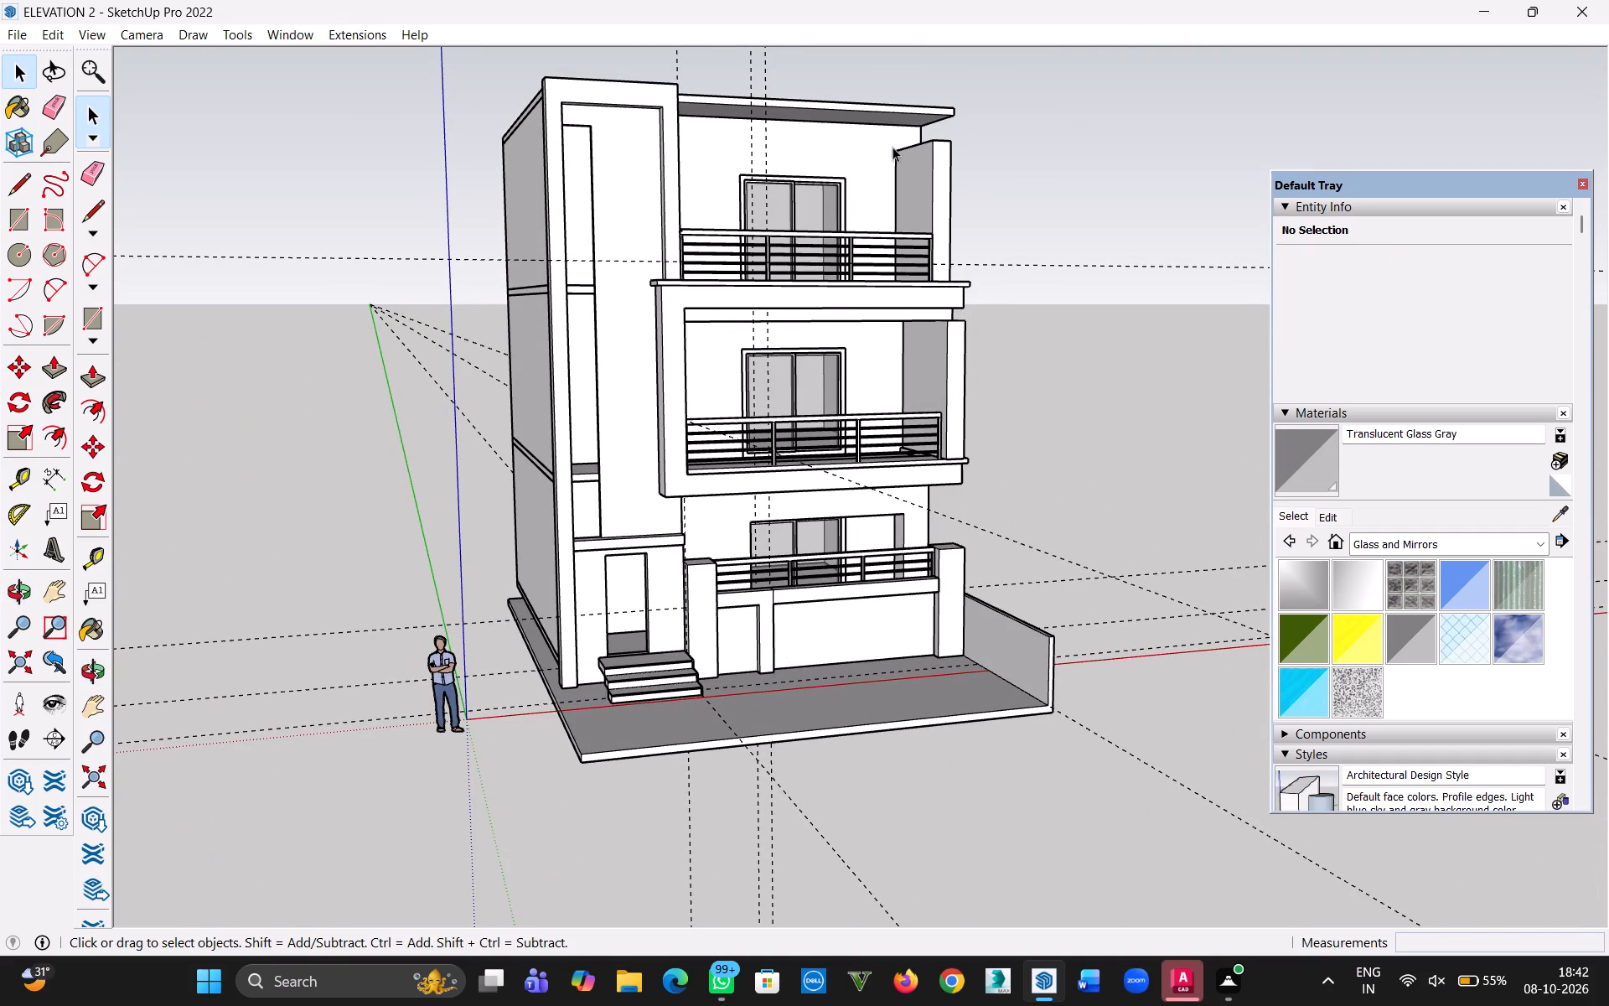
# Draw a rectangle about 22' 8" by 6' on the underside of the top-floor roof slab, starting at the outer wall corner.
pyautogui.scroll(2, 892, 147)
pyautogui.moveTo(883, 154); pyautogui.dragTo(532, 302, button='middle')
pyautogui.scroll(5, 934, 80)
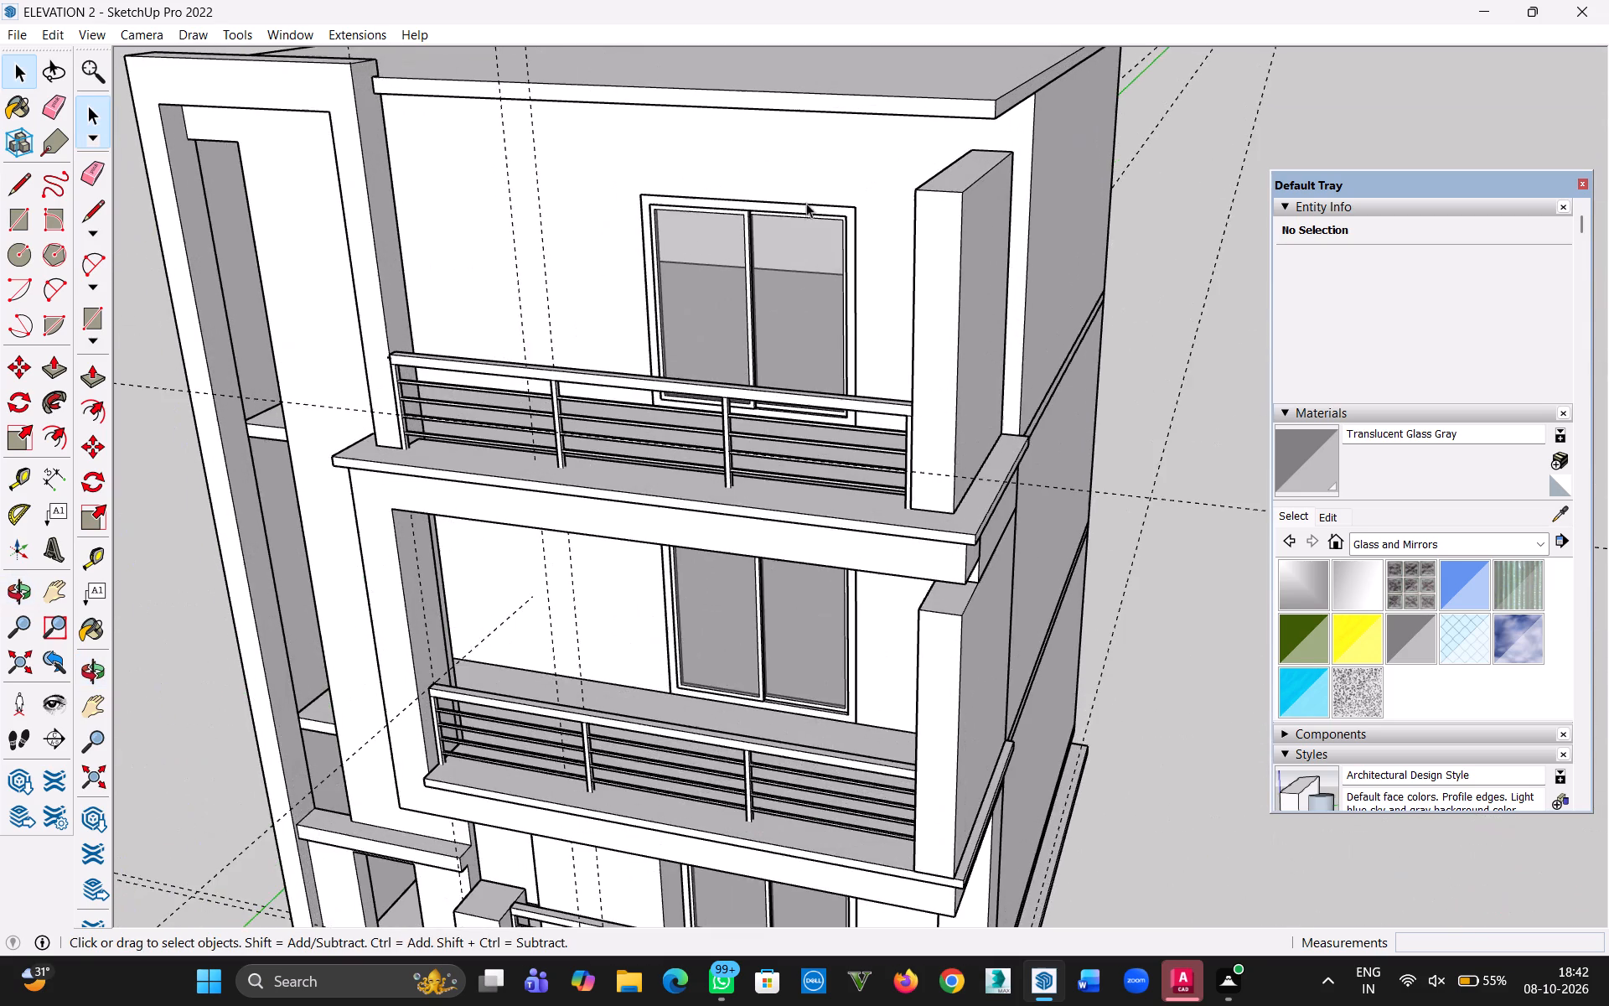
pyautogui.moveTo(768, 223); pyautogui.dragTo(874, 57, button='middle')
pyautogui.press('h')
pyautogui.moveTo(845, 90); pyautogui.dragTo(806, 324)
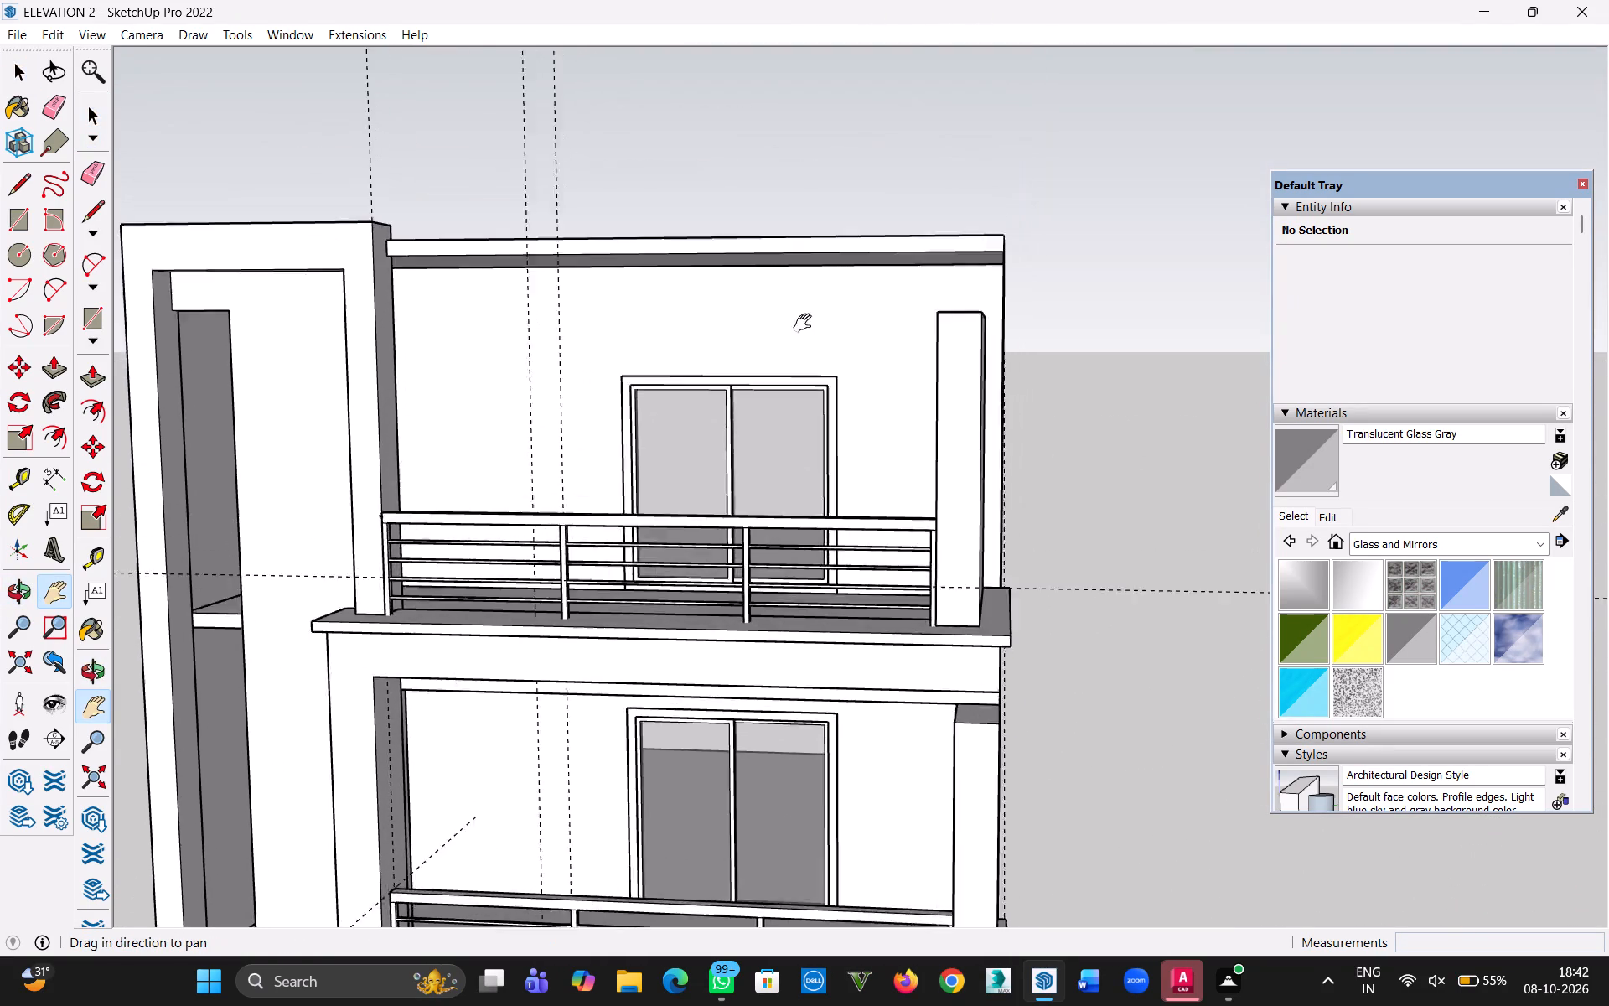
pyautogui.moveTo(806, 324); pyautogui.dragTo(806, 469)
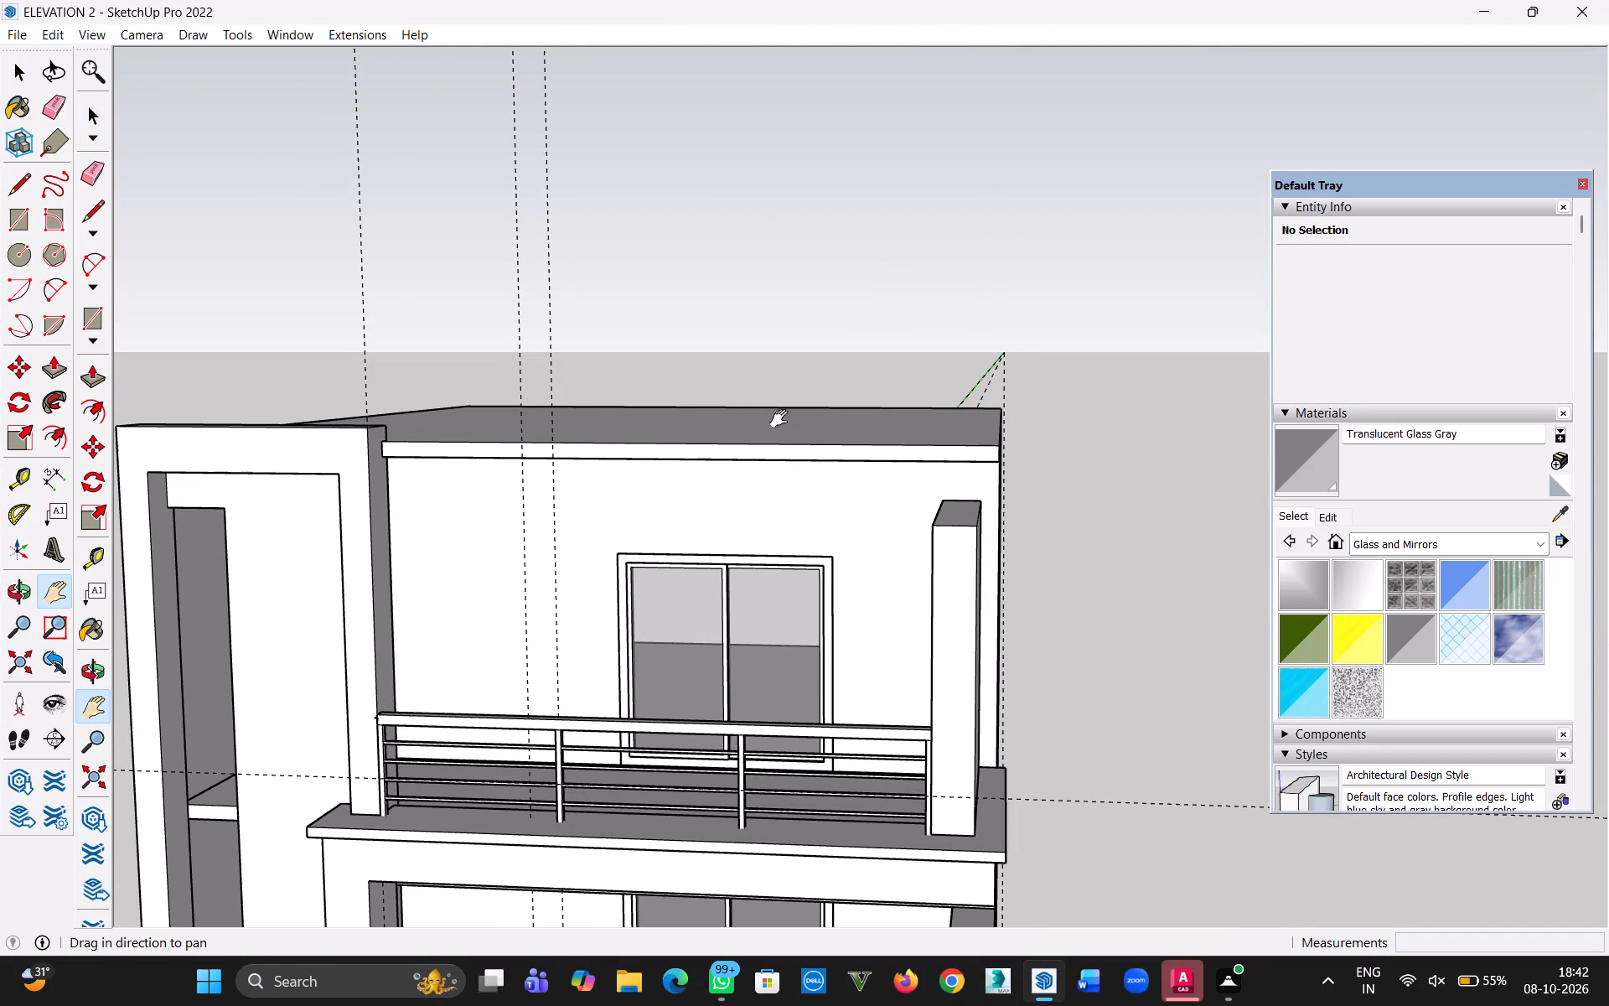
pyautogui.moveTo(670, 510); pyautogui.dragTo(898, 274, button='middle')
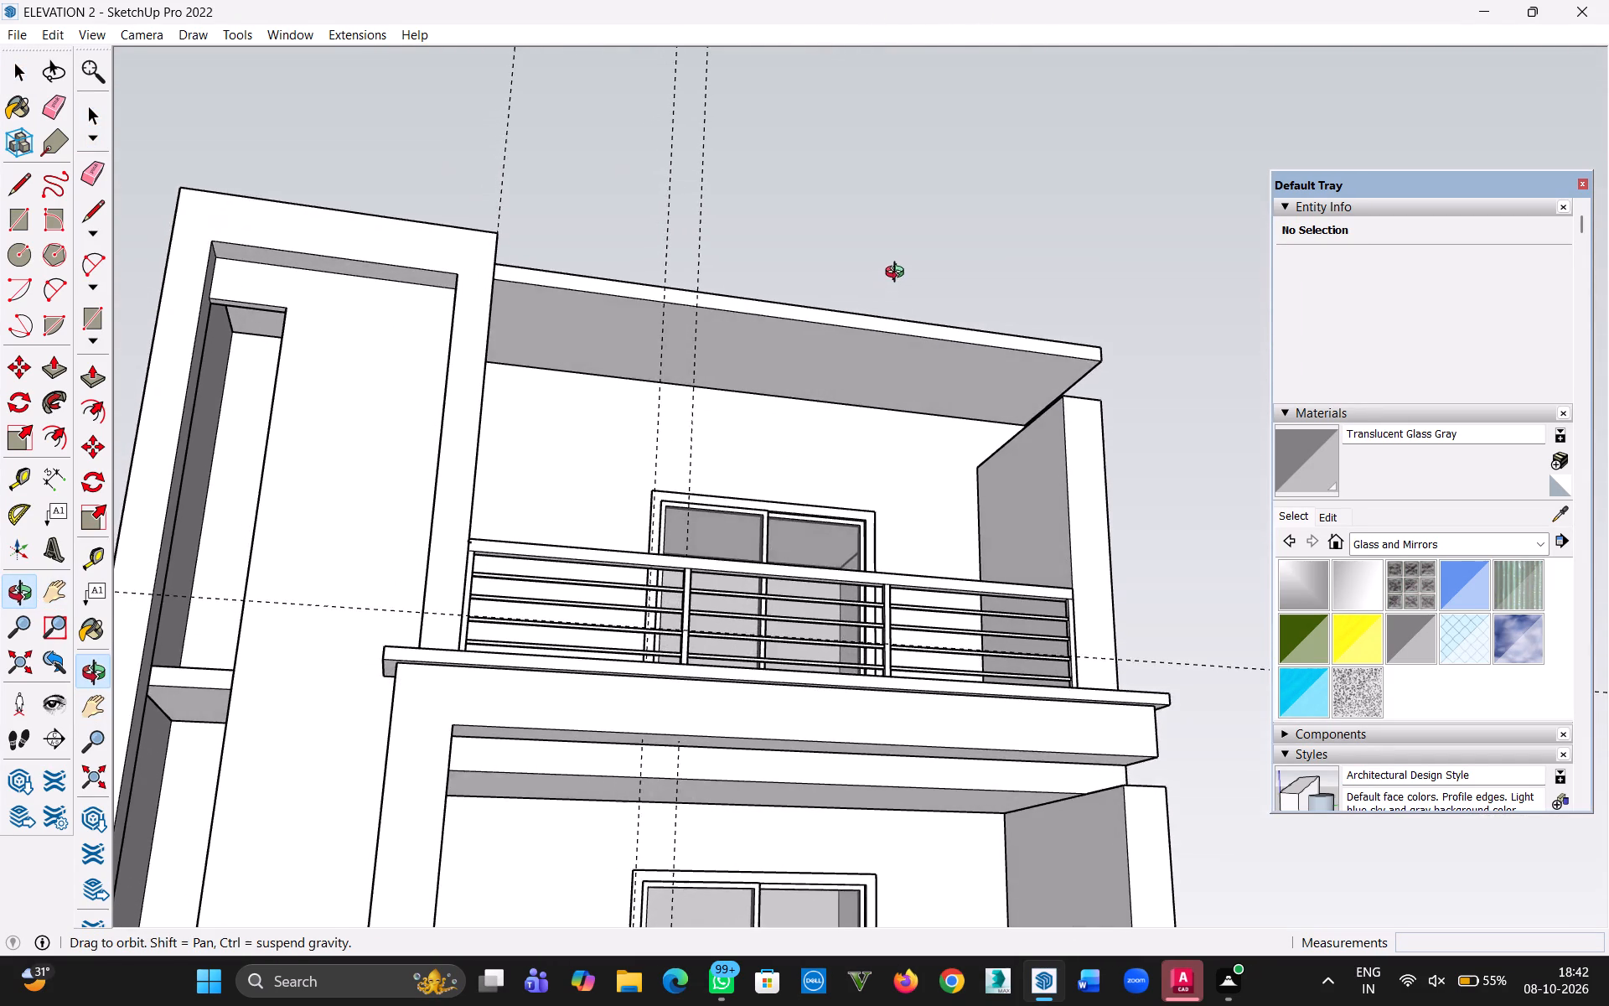
pyautogui.moveTo(898, 274); pyautogui.dragTo(856, 459, button='middle')
pyautogui.scroll(2, 595, 469)
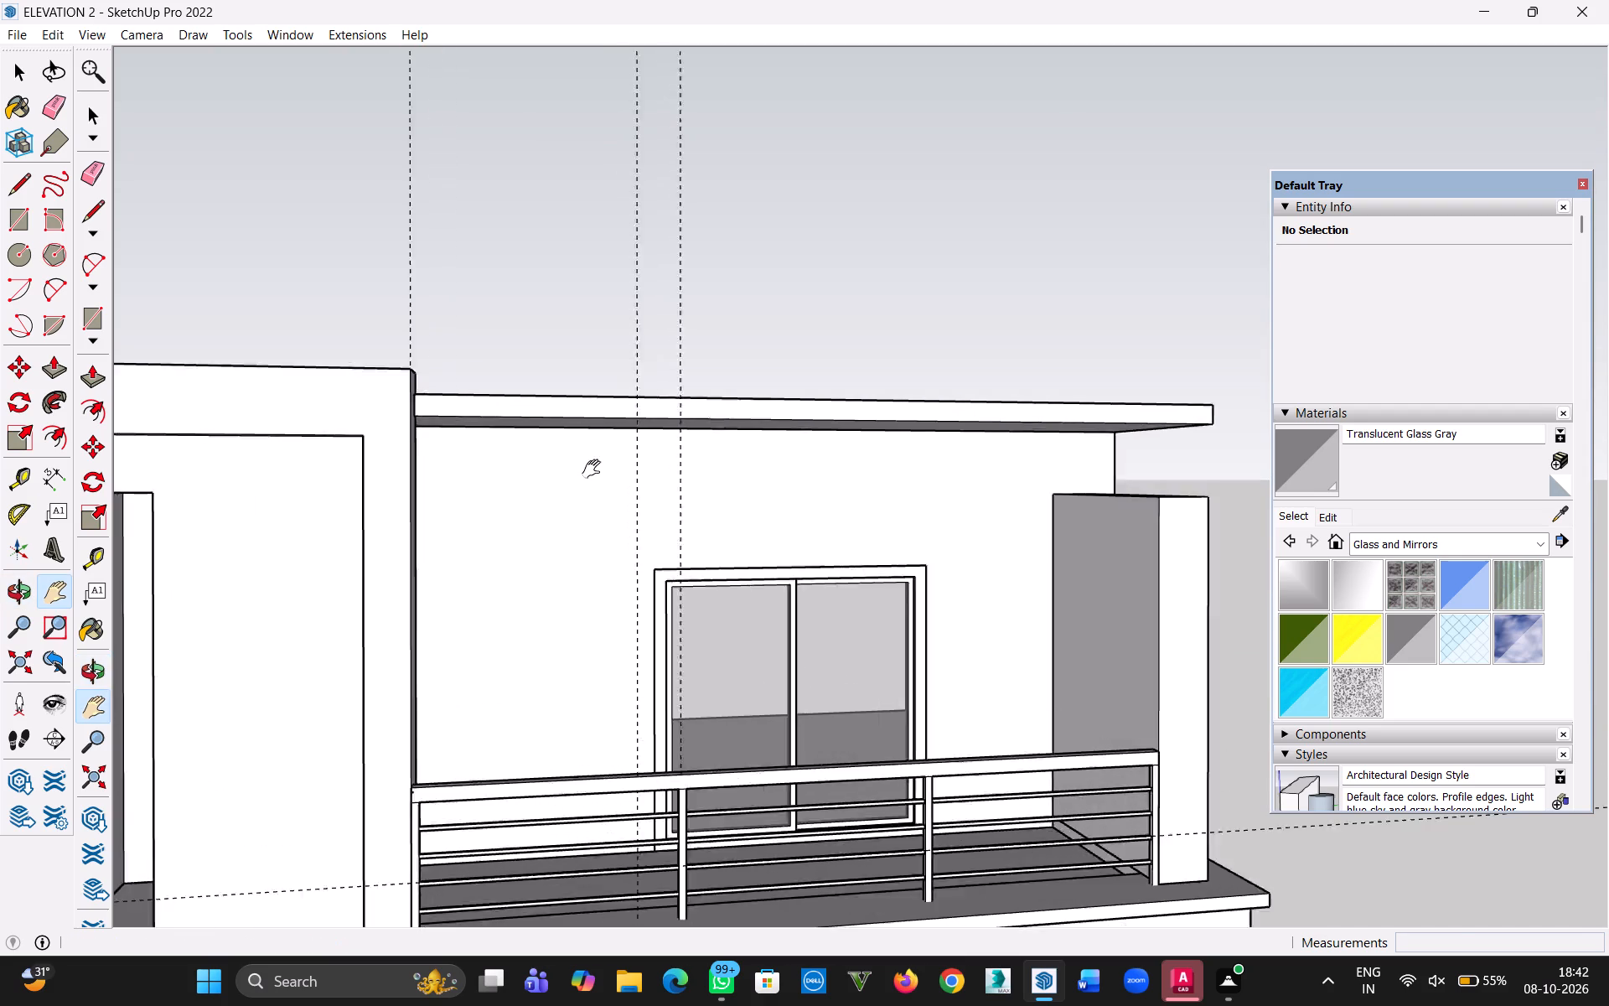
pyautogui.scroll(3, 595, 469)
pyautogui.moveTo(587, 473); pyautogui.dragTo(414, 371, button='middle')
pyautogui.press('h')
pyautogui.moveTo(610, 490); pyautogui.dragTo(914, 528)
pyautogui.moveTo(895, 513); pyautogui.dragTo(646, 541, button='middle')
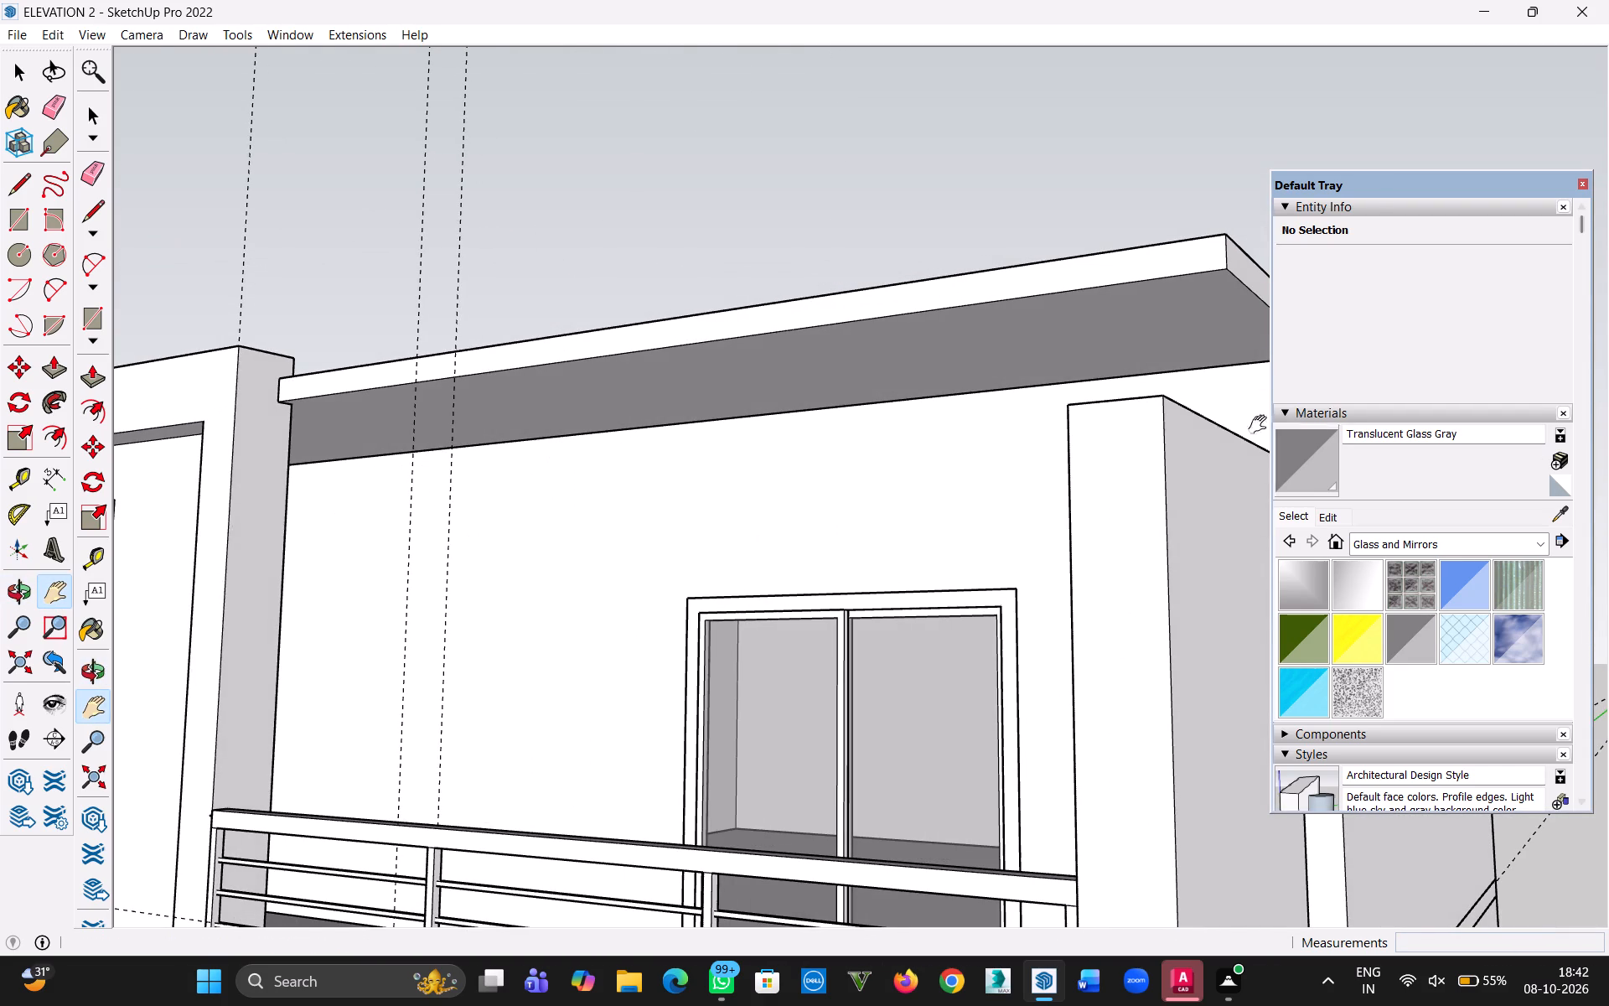
pyautogui.scroll(-3, 1206, 429)
pyautogui.press('Escape')
pyautogui.press('h')
pyautogui.moveTo(1130, 474); pyautogui.dragTo(997, 494)
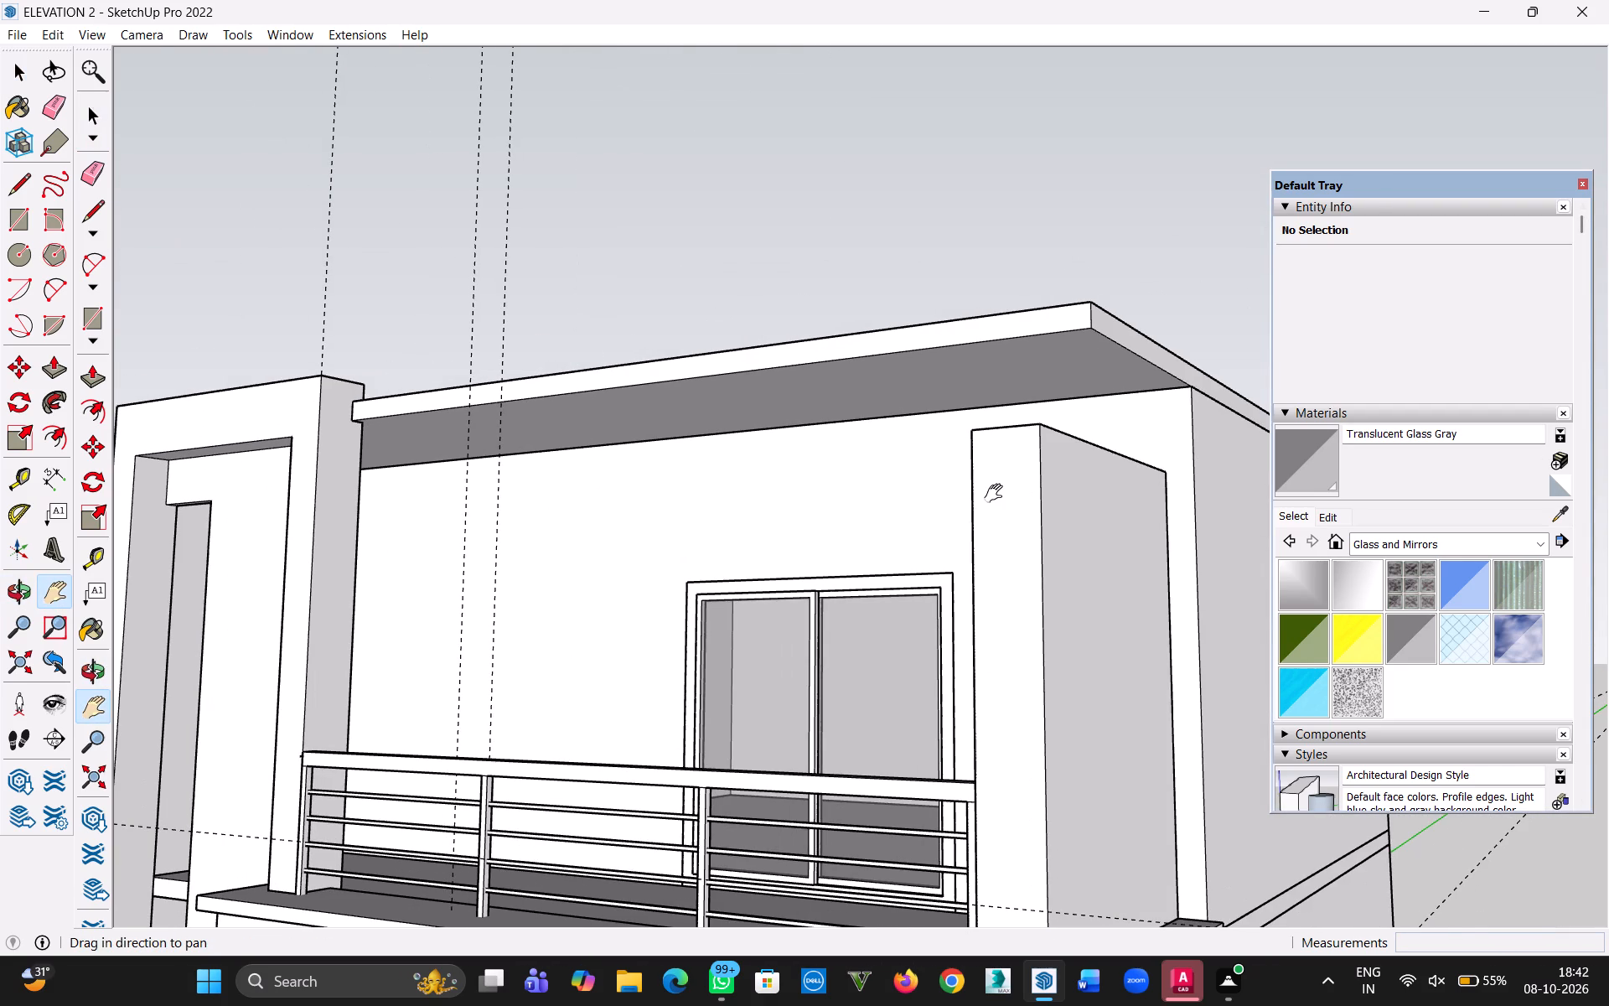
pyautogui.moveTo(997, 494); pyautogui.dragTo(918, 499)
pyautogui.moveTo(949, 479); pyautogui.dragTo(1017, 505, button='middle')
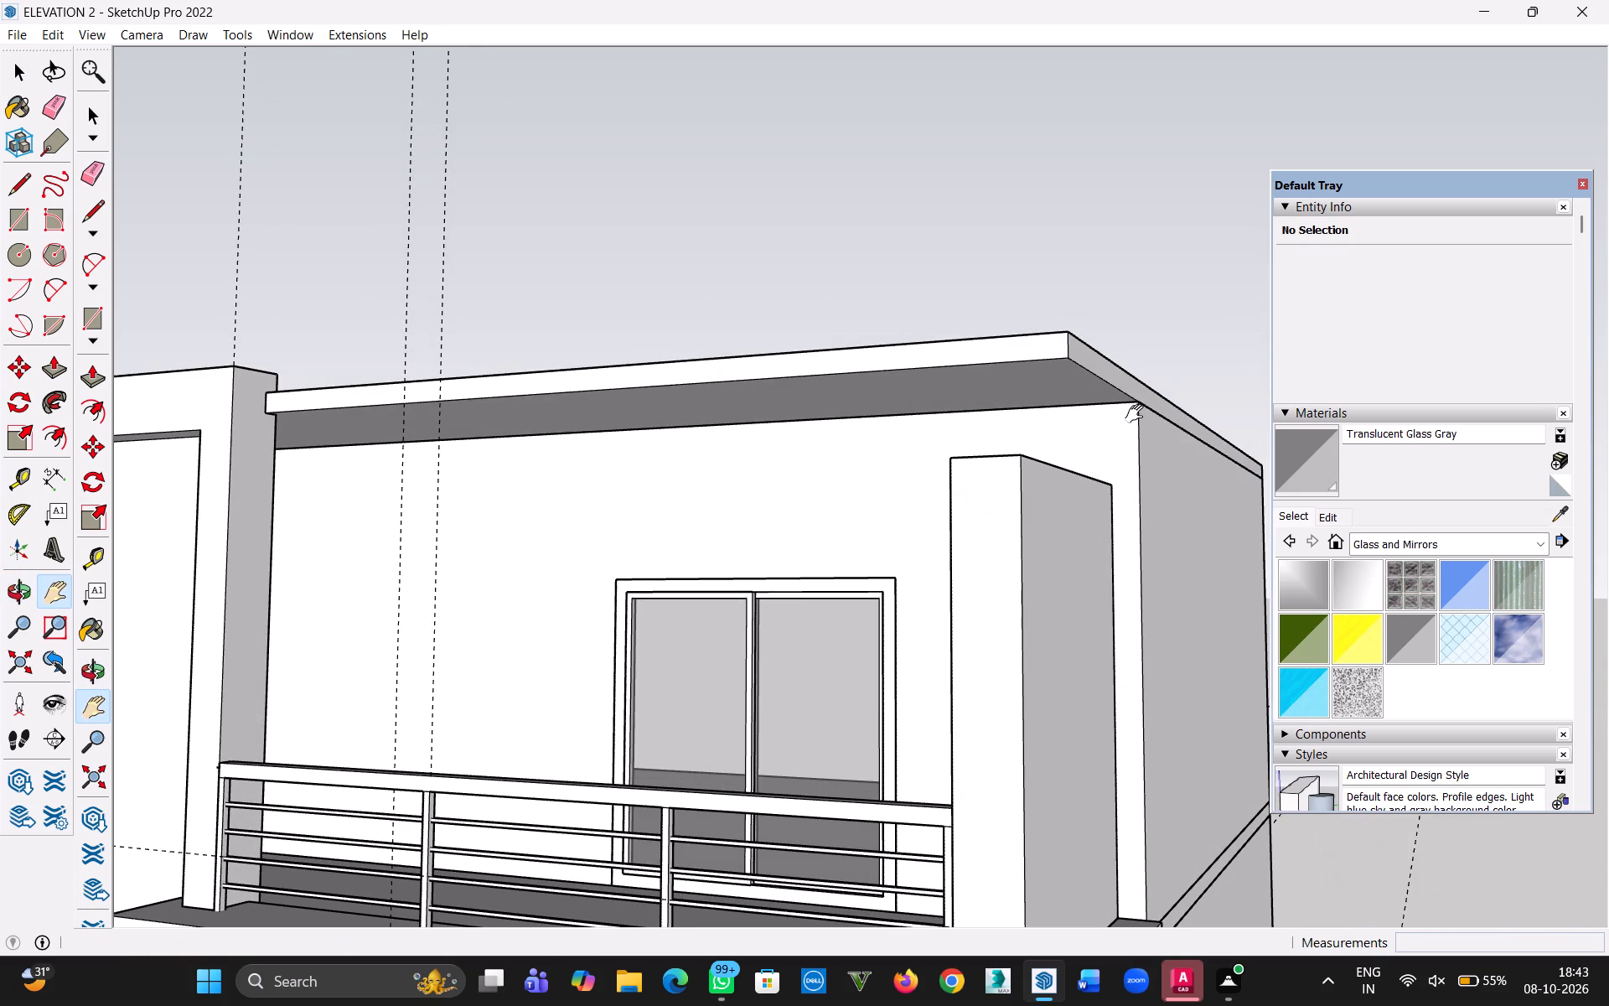
pyautogui.press('r')
pyautogui.click(1140, 405)
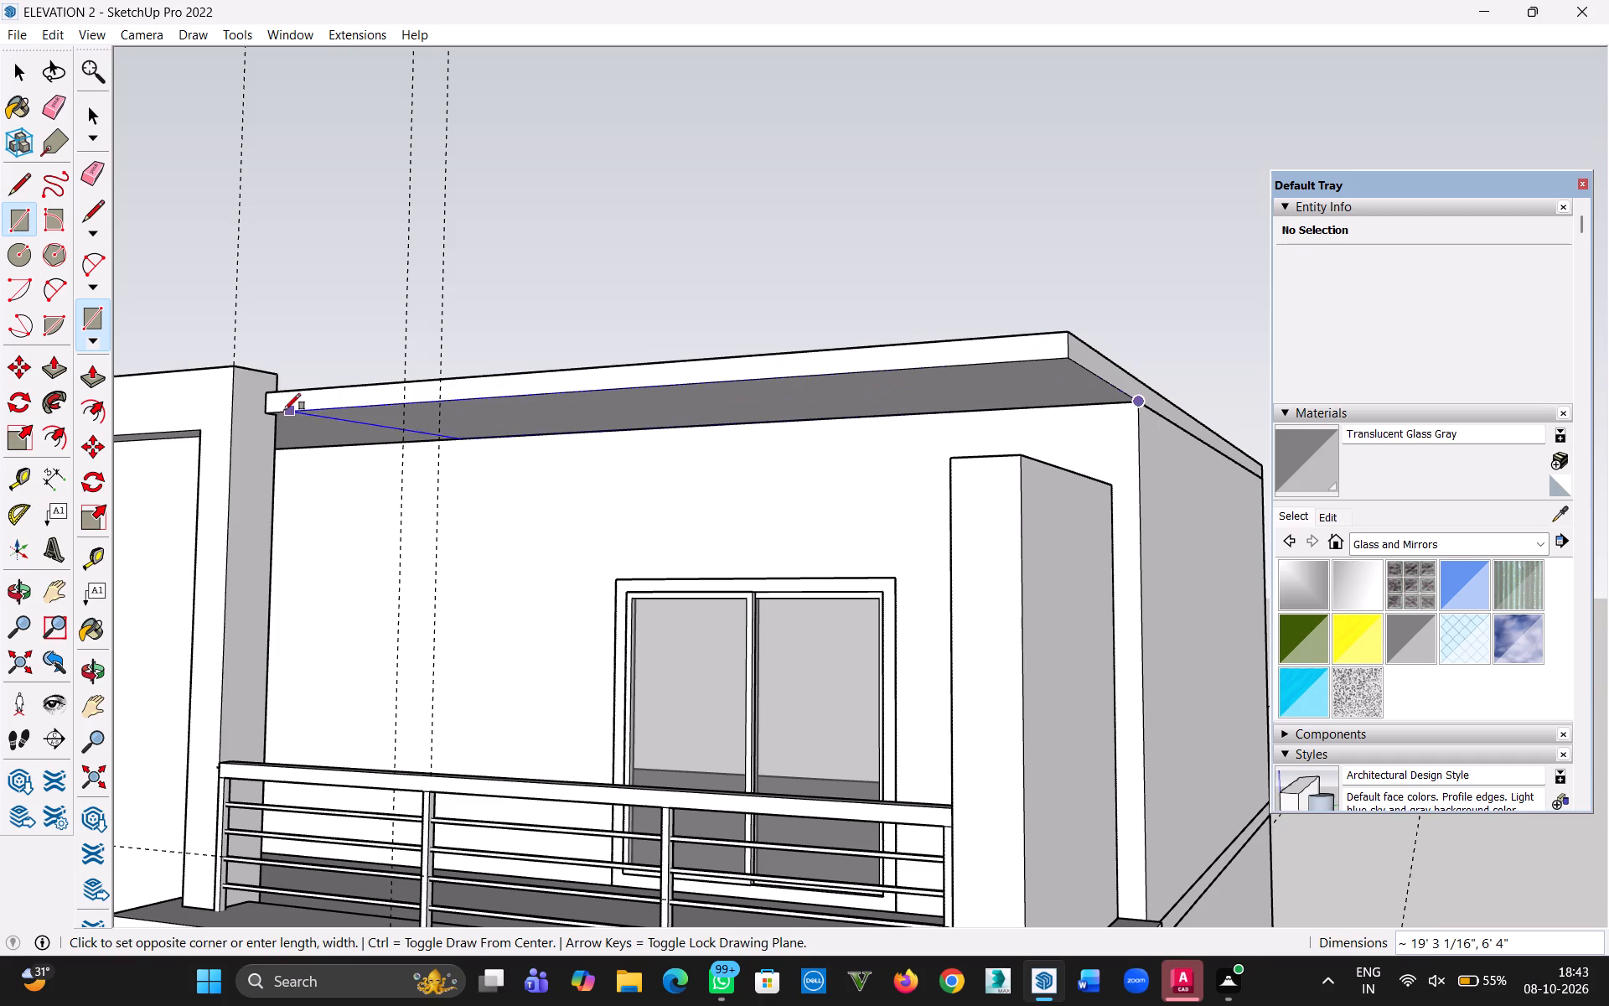
pyautogui.press('h')
pyautogui.moveTo(634, 521); pyautogui.dragTo(266, 525, button='middle')
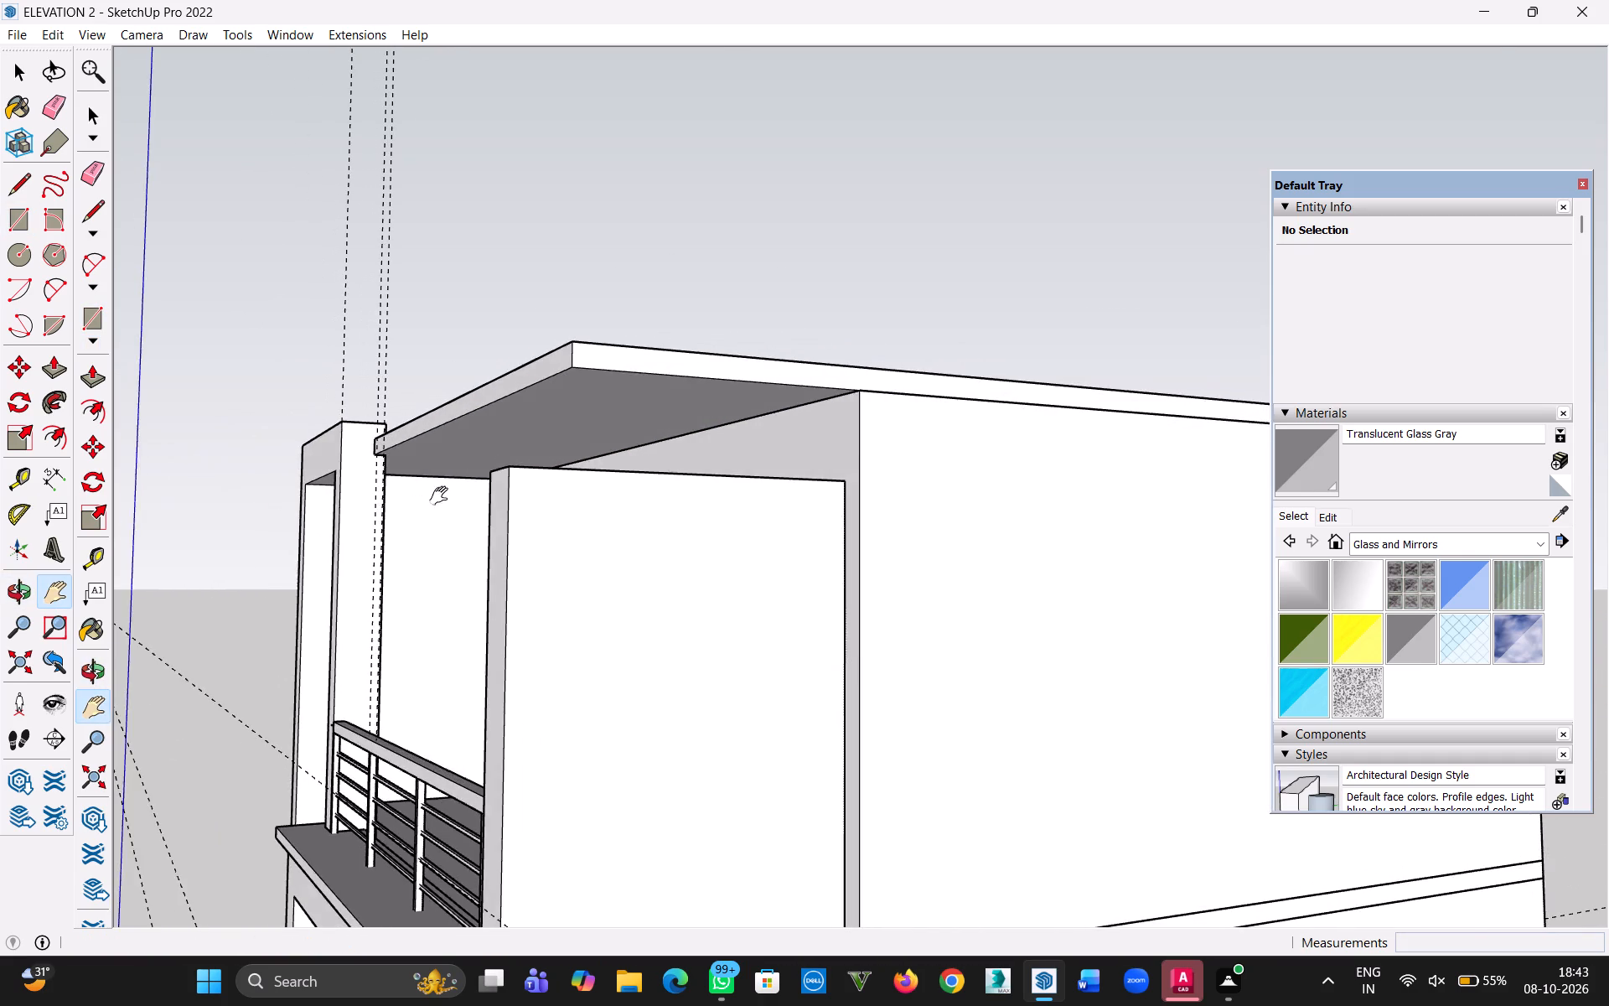
pyautogui.scroll(9, 442, 496)
pyautogui.moveTo(489, 540); pyautogui.dragTo(306, 603, button='middle')
pyautogui.scroll(1, 457, 557)
pyautogui.press('Escape')
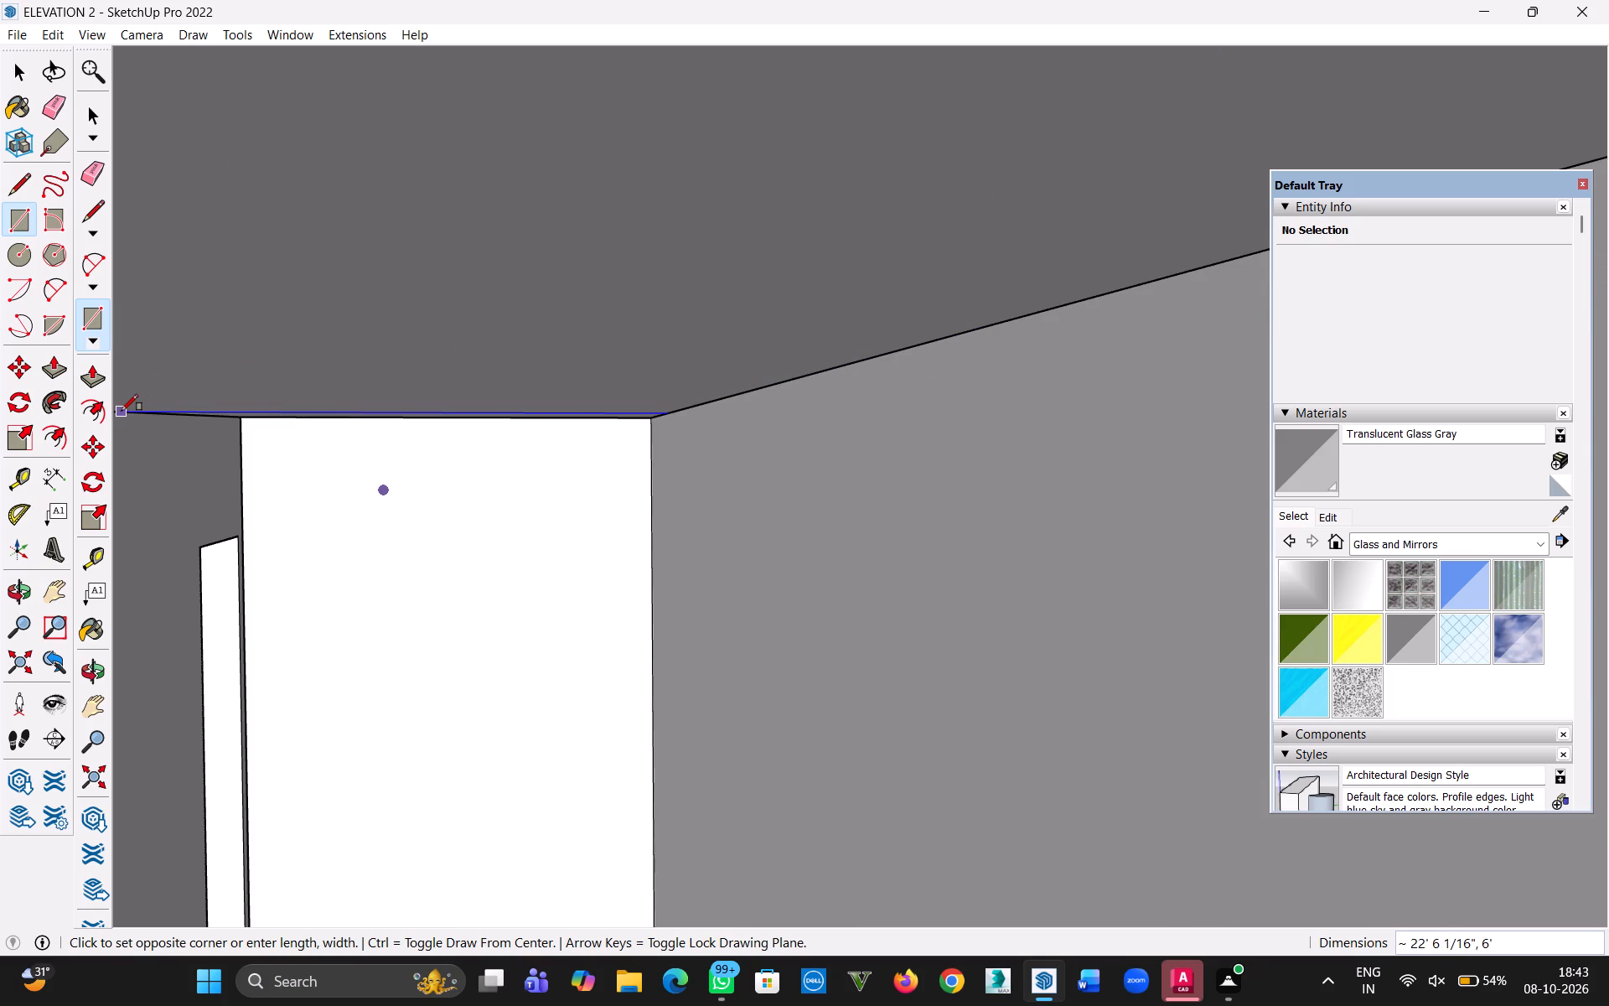
pyautogui.press('h')
pyautogui.moveTo(122, 412); pyautogui.dragTo(328, 382)
pyautogui.scroll(5, 330, 402)
pyautogui.press('Escape')
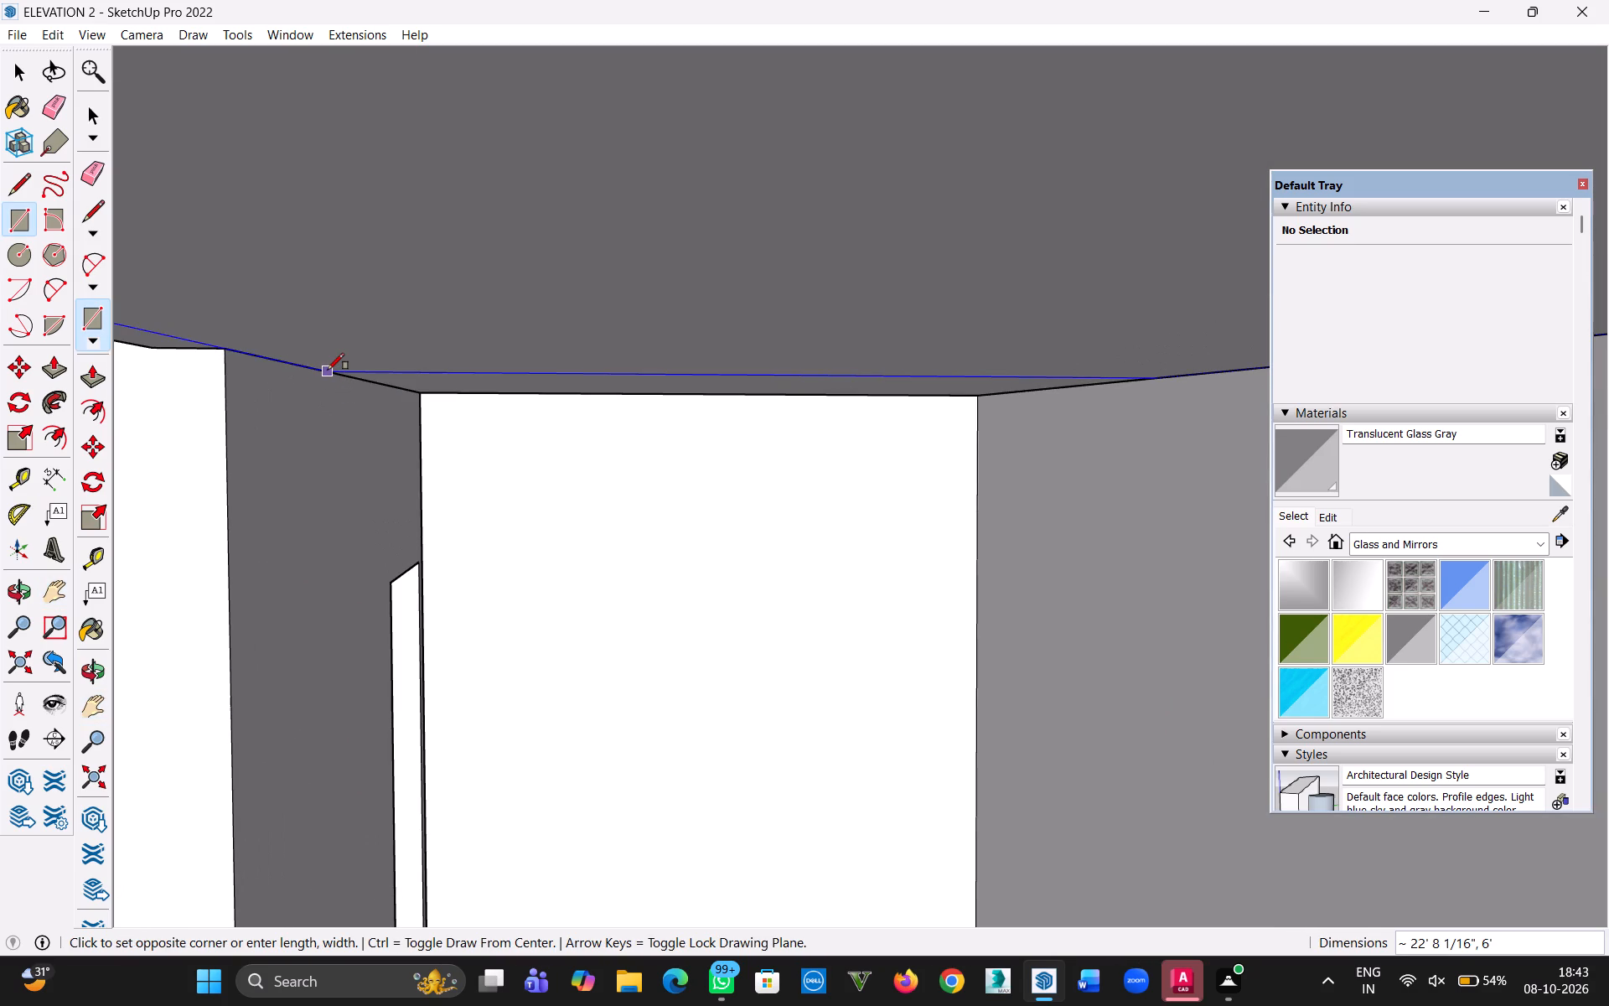
pyautogui.click(328, 370)
pyautogui.scroll(-20, 328, 371)
pyautogui.scroll(-2, 328, 371)
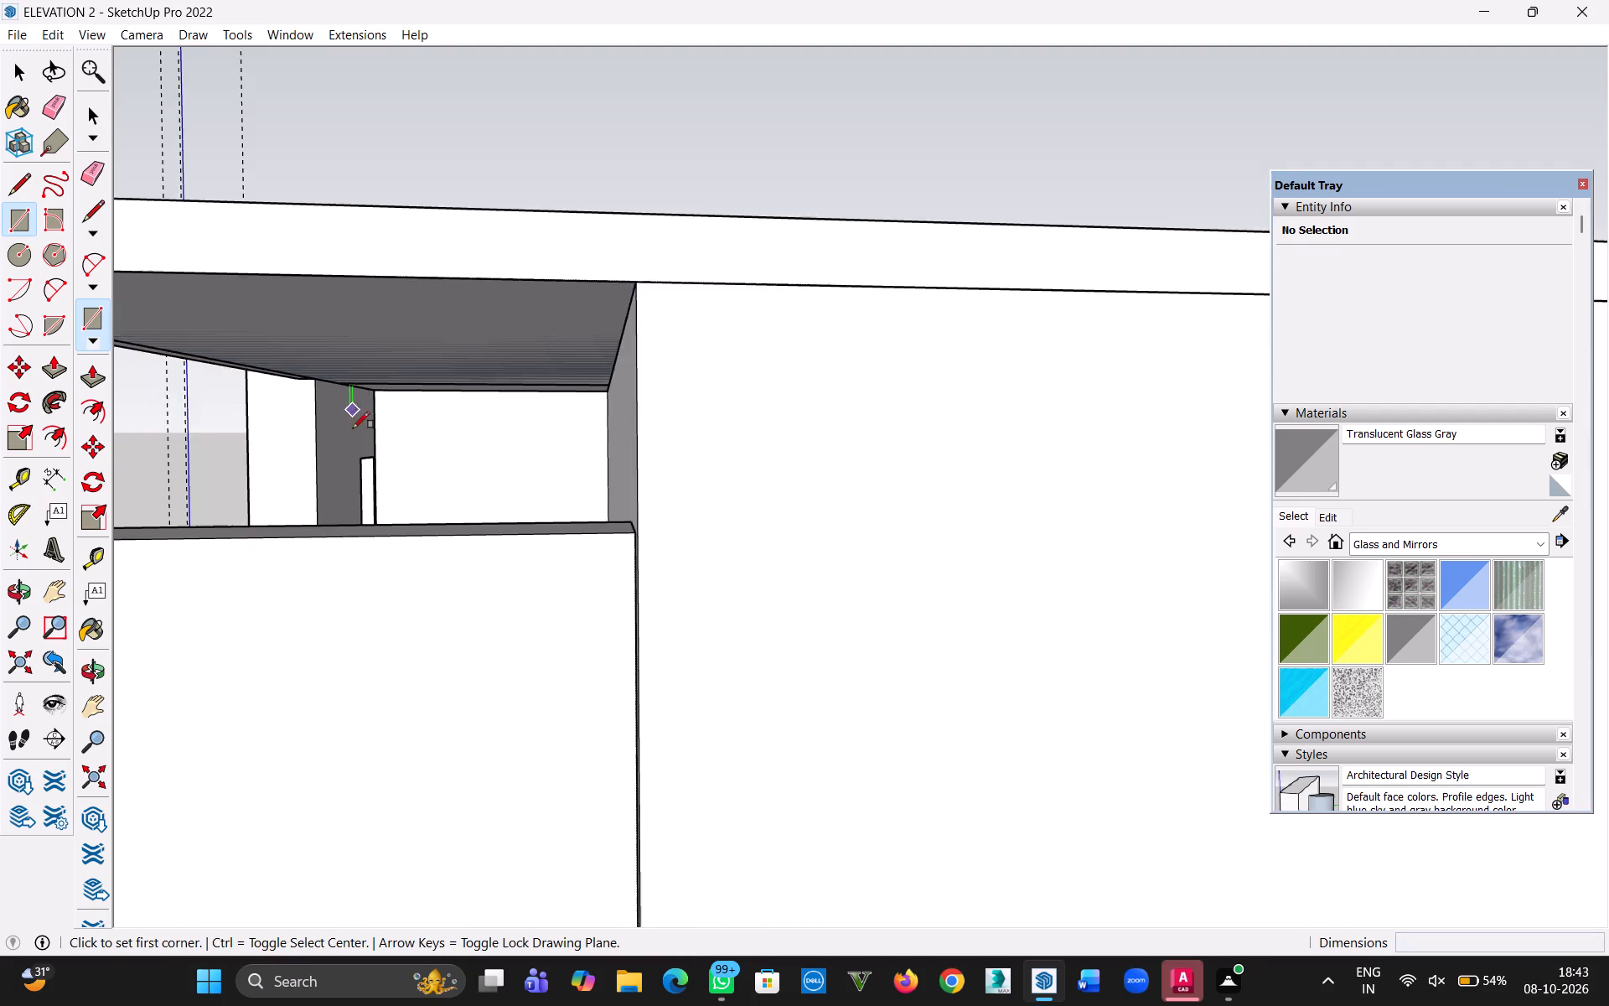
pyautogui.scroll(-2, 353, 428)
pyautogui.moveTo(331, 465); pyautogui.dragTo(799, 373, button='middle')
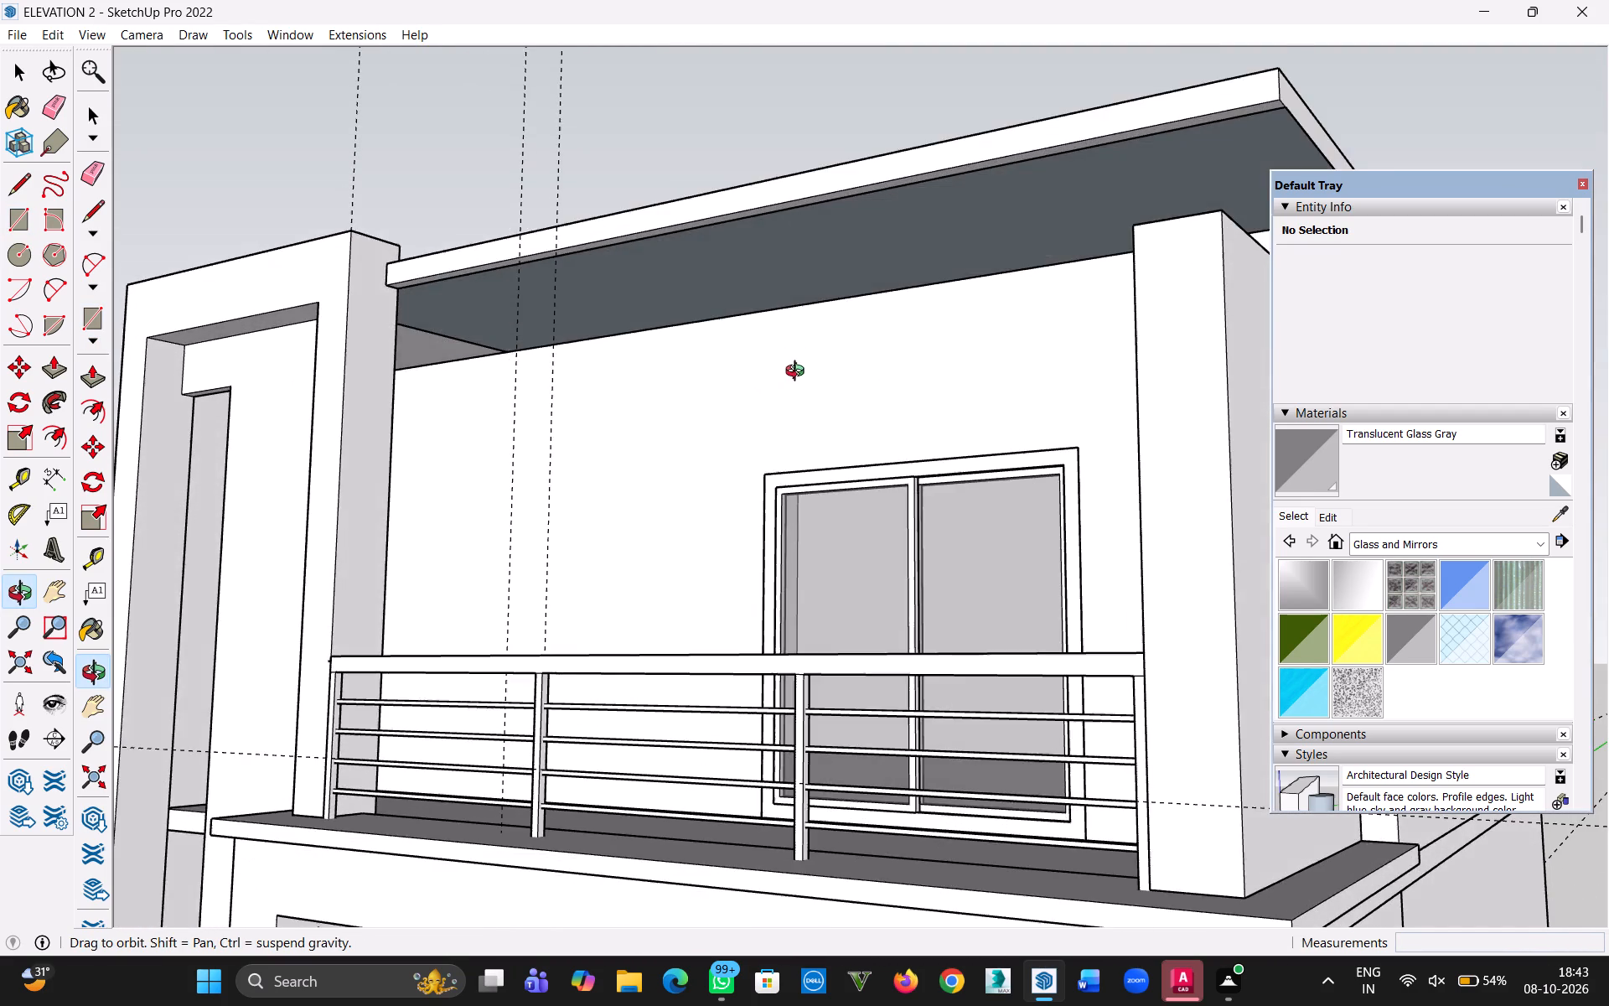
pyautogui.moveTo(799, 373); pyautogui.dragTo(810, 317, button='middle')
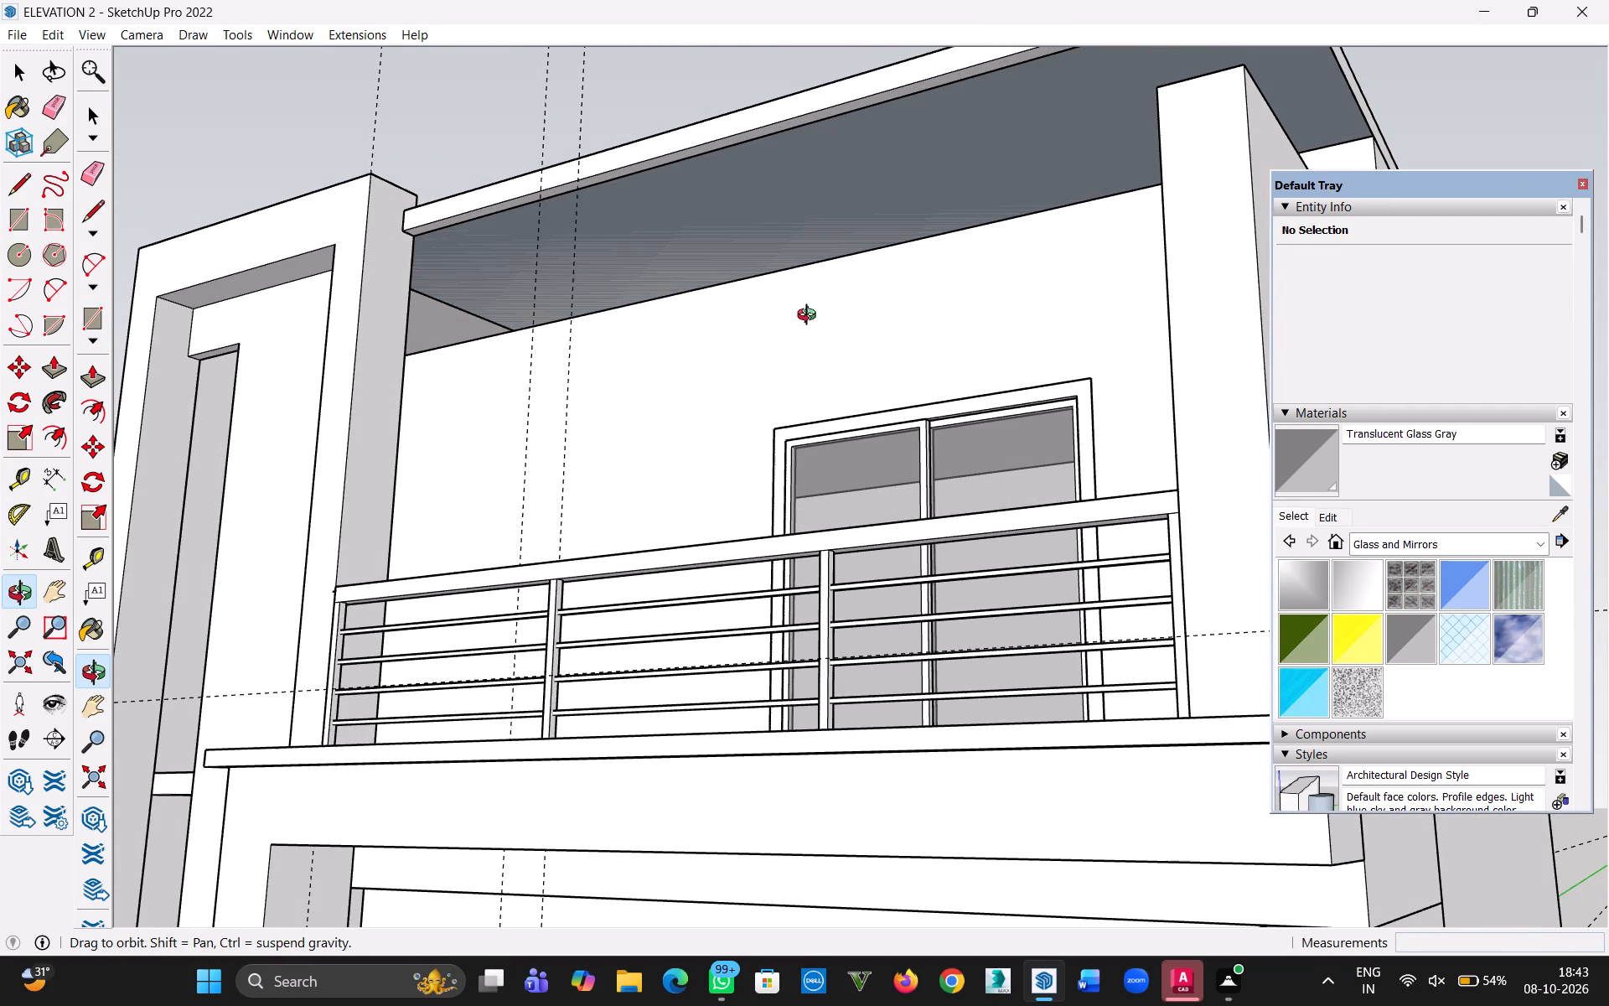
# Extrude the rectangle on the roof slab's underside downward about 1' 10 13/16" to the top of the side column.
pyautogui.moveTo(810, 317); pyautogui.dragTo(809, 425, button='middle')
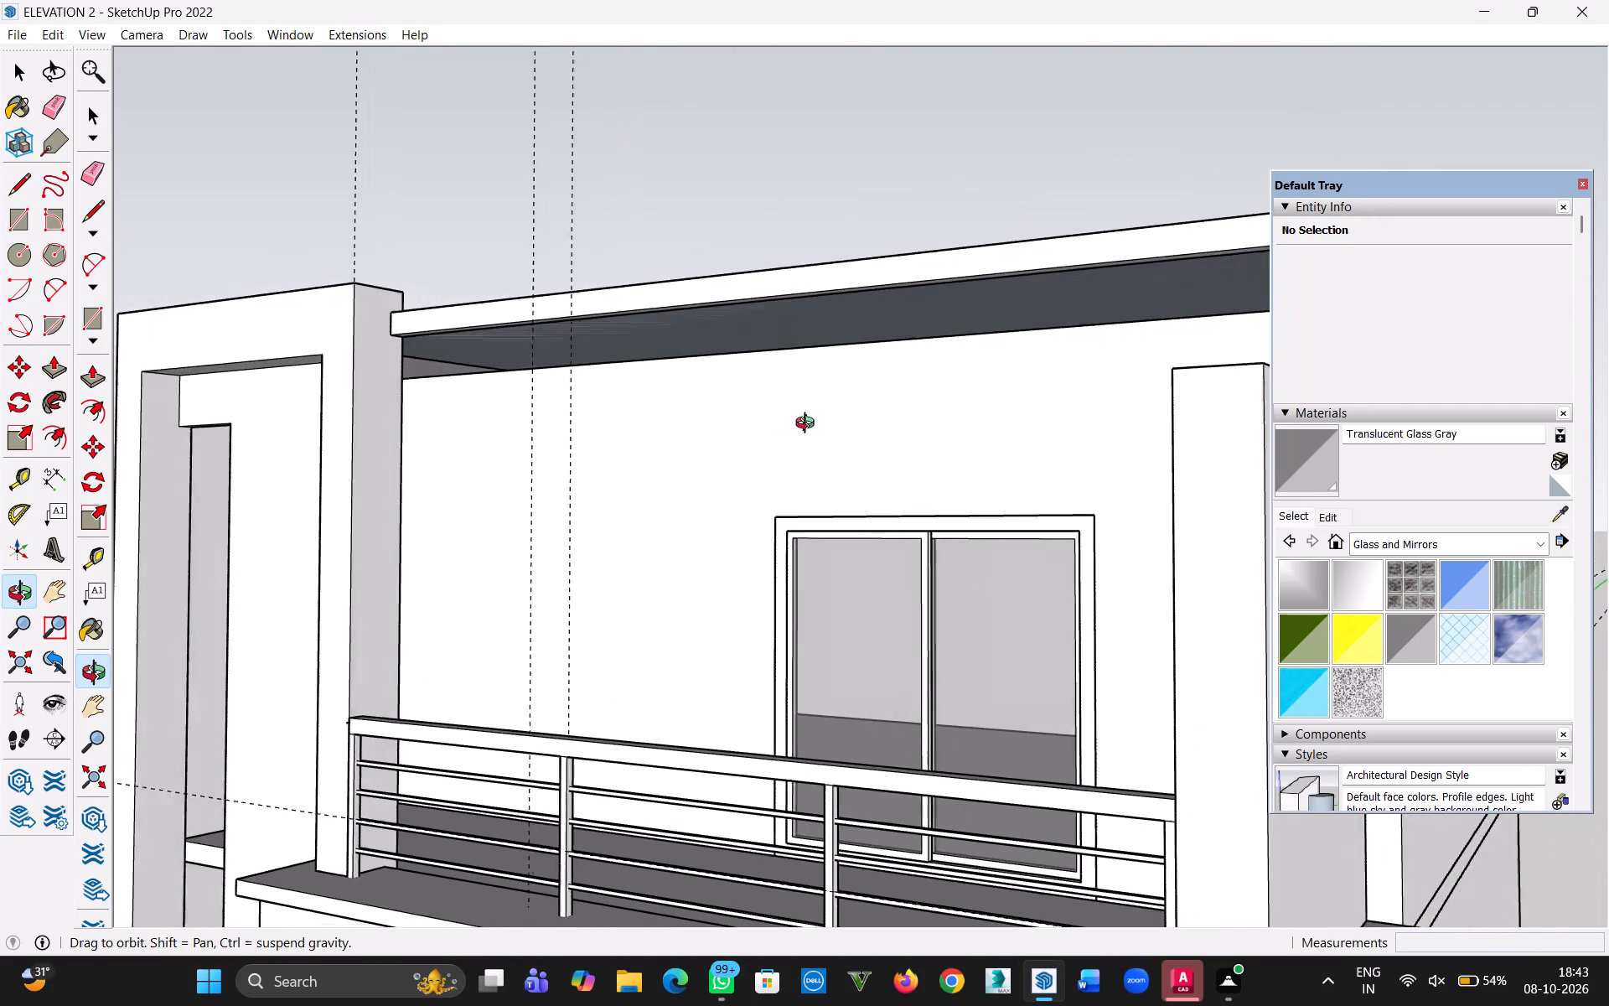
pyautogui.moveTo(809, 425); pyautogui.dragTo(801, 422, button='middle')
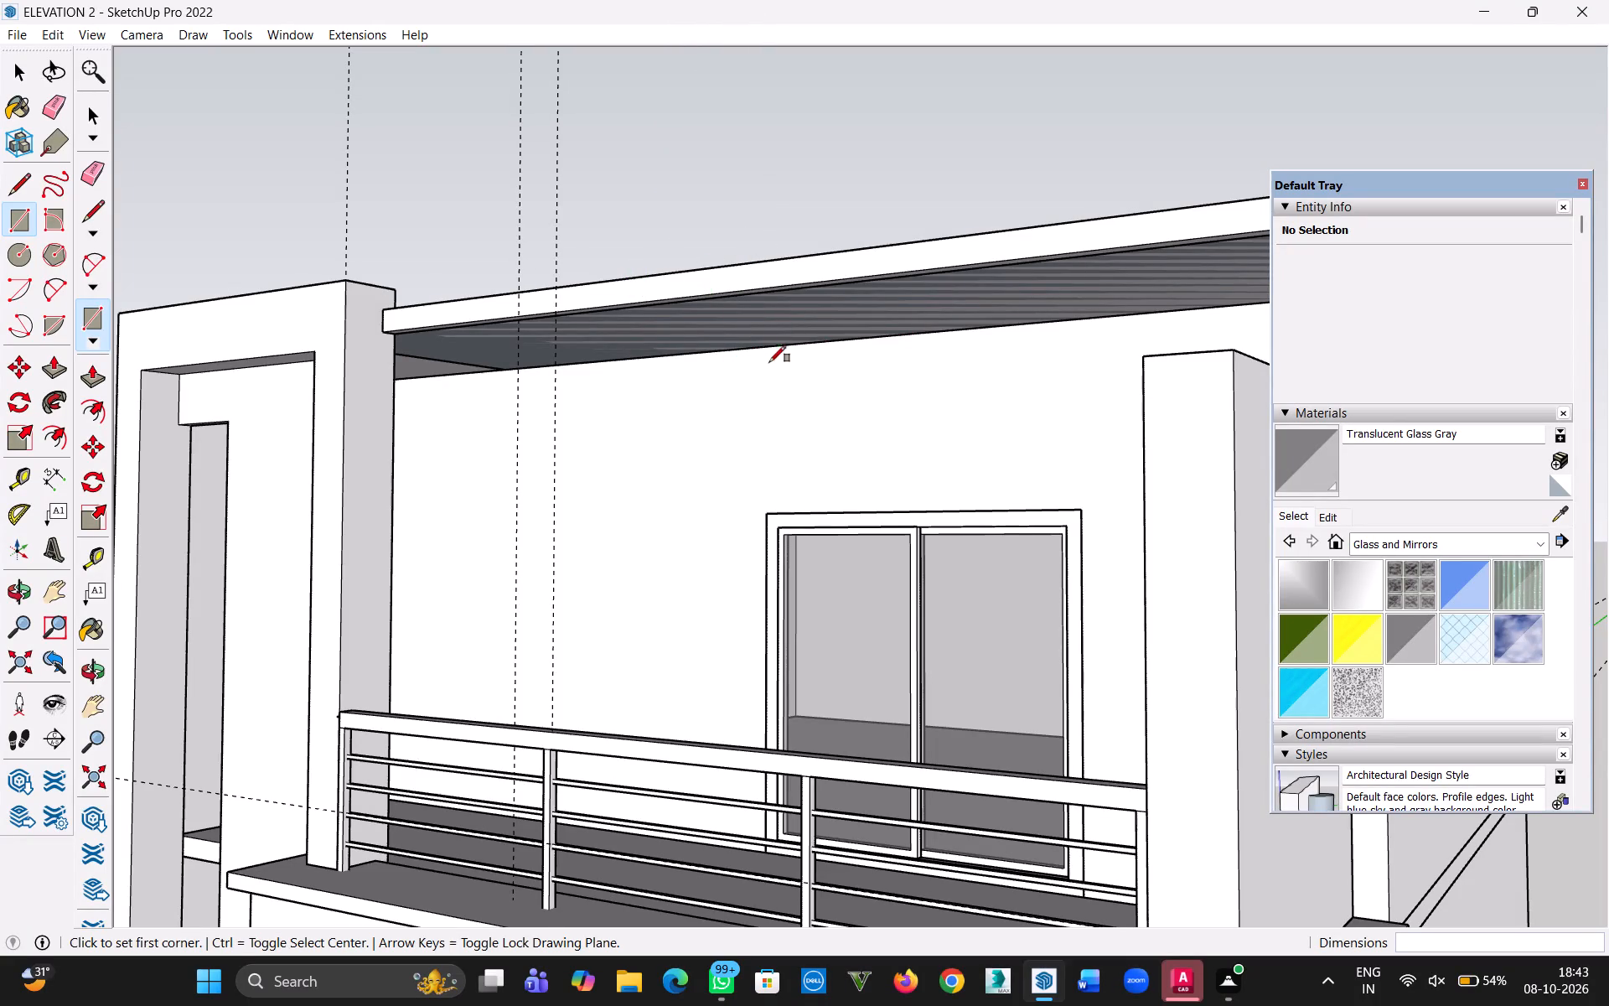
pyautogui.press('p')
pyautogui.click(843, 306)
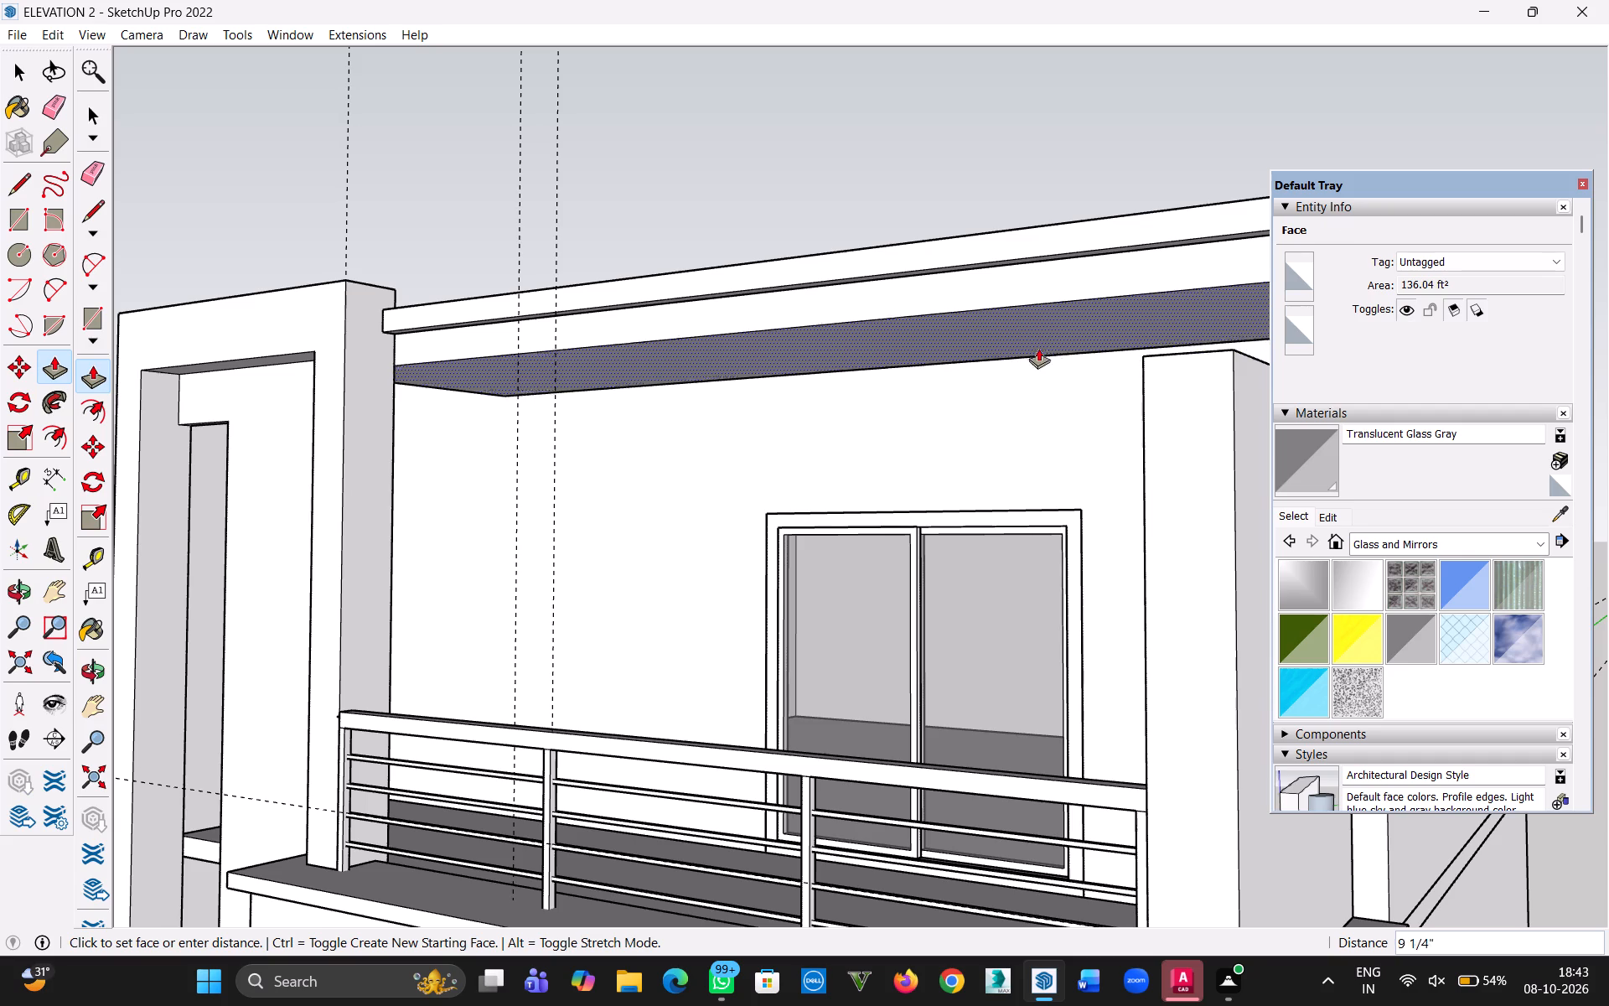
pyautogui.moveTo(1037, 353); pyautogui.dragTo(955, 508, button='middle')
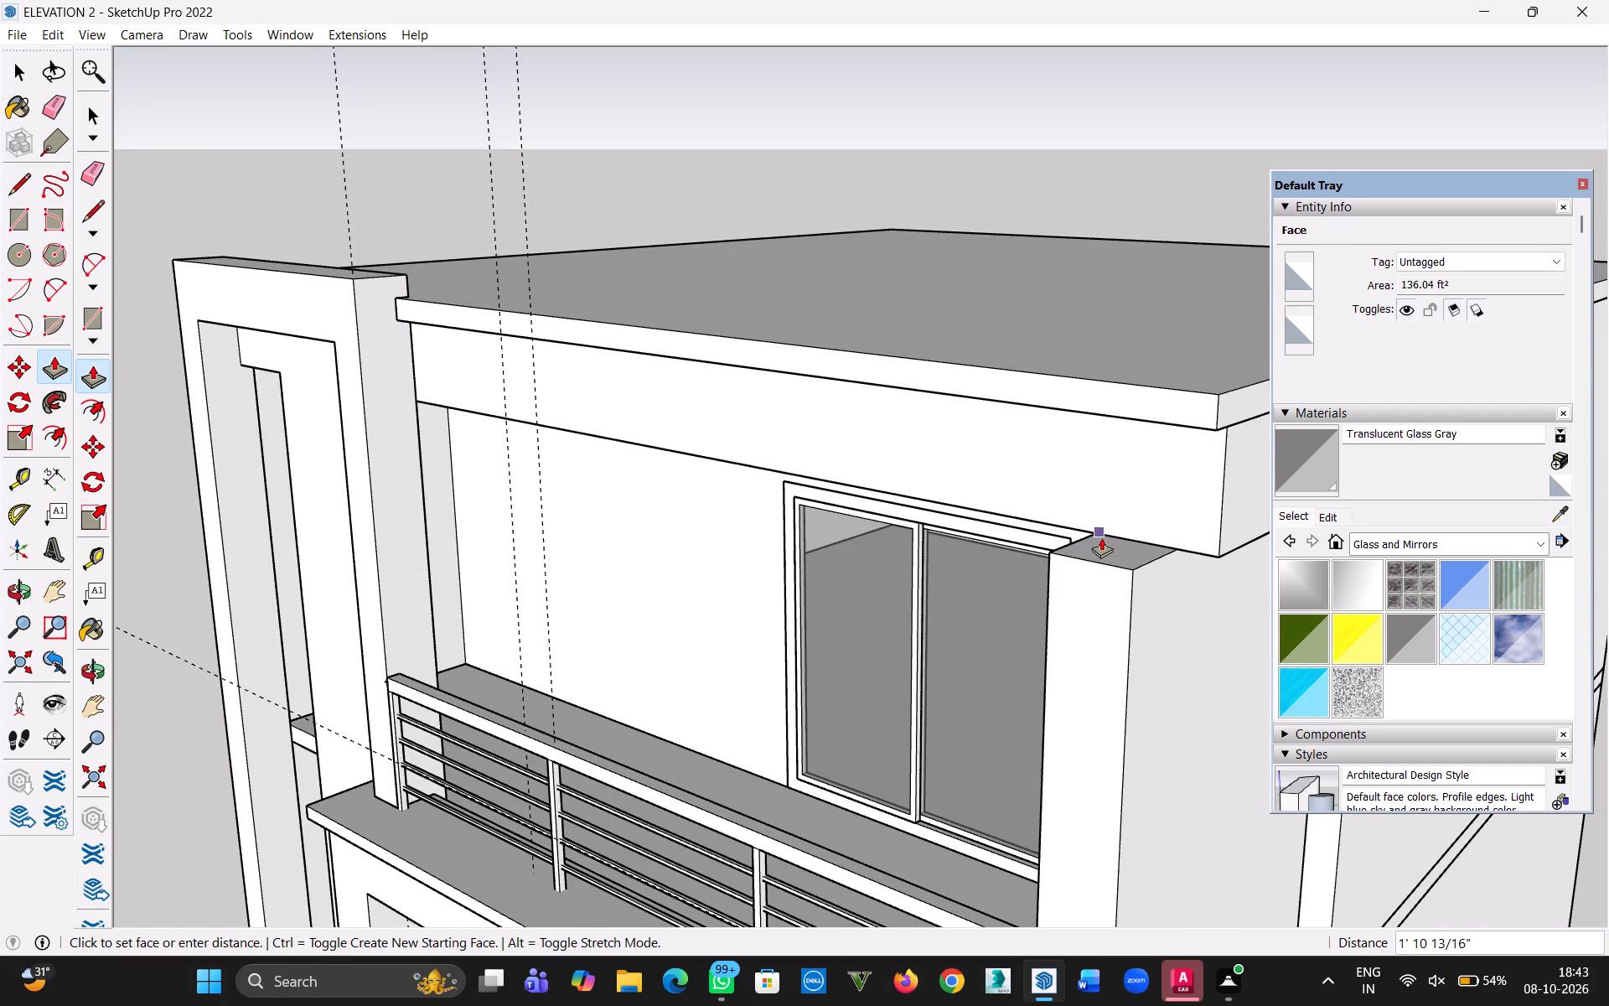
pyautogui.click(1101, 537)
# Extrude the front face of the new roof block outward about 3' 2 9/16" over the top-floor balcony.
pyautogui.click(912, 433)
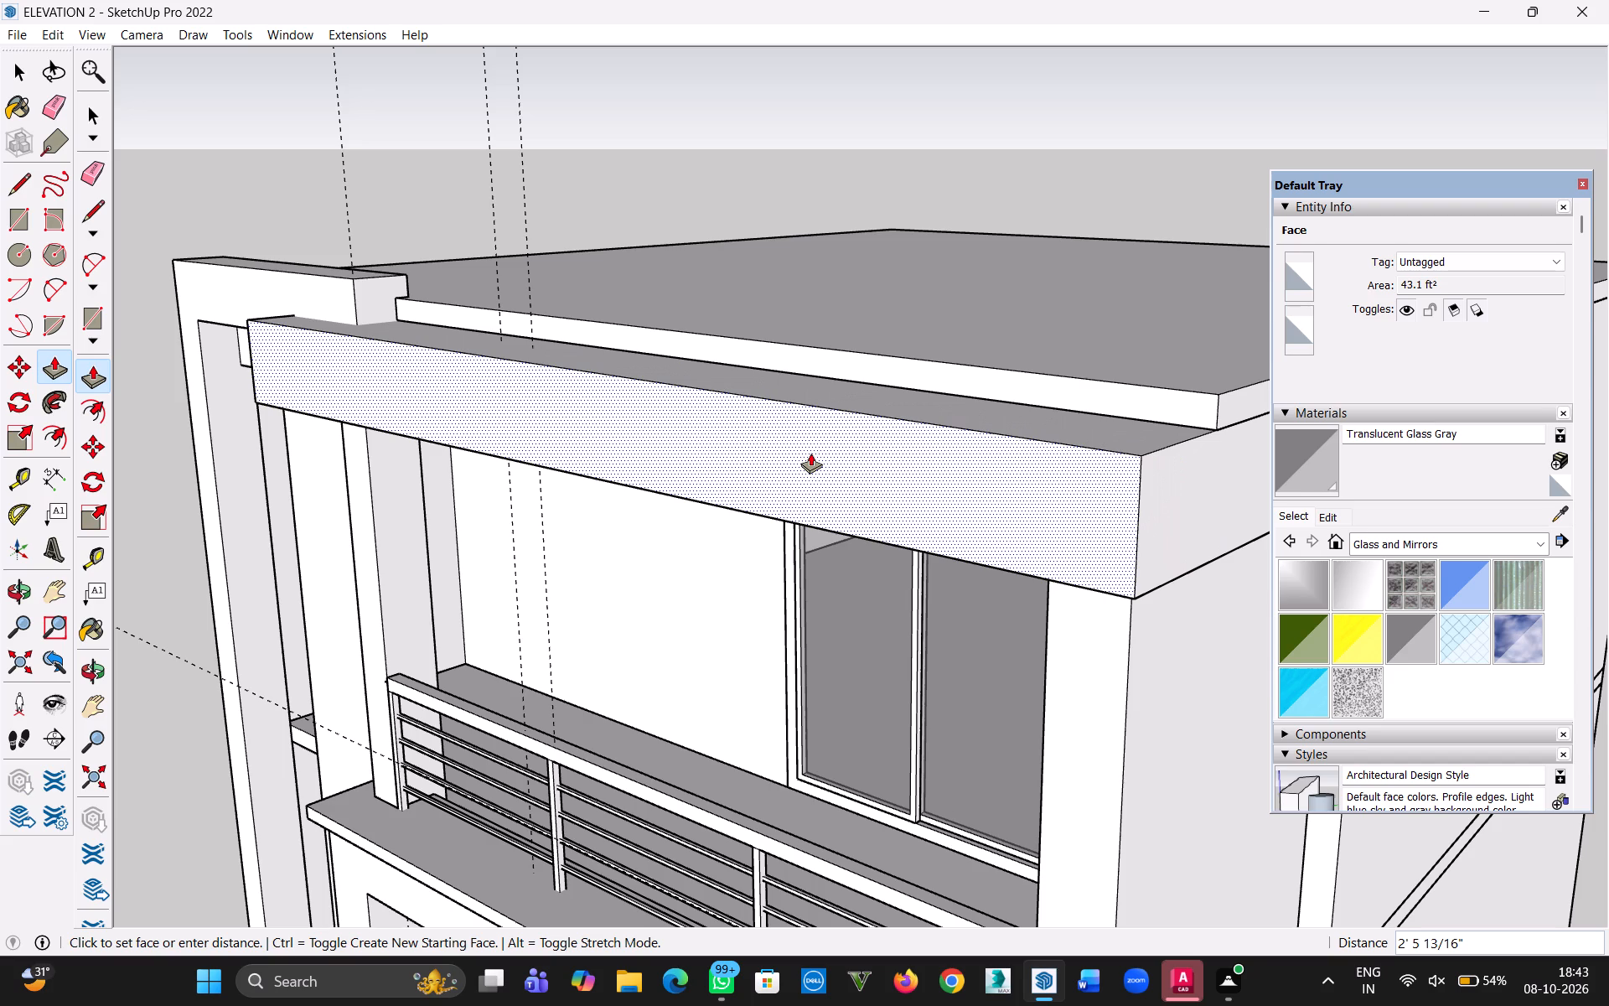
pyautogui.moveTo(810, 451); pyautogui.dragTo(990, 337, button='middle')
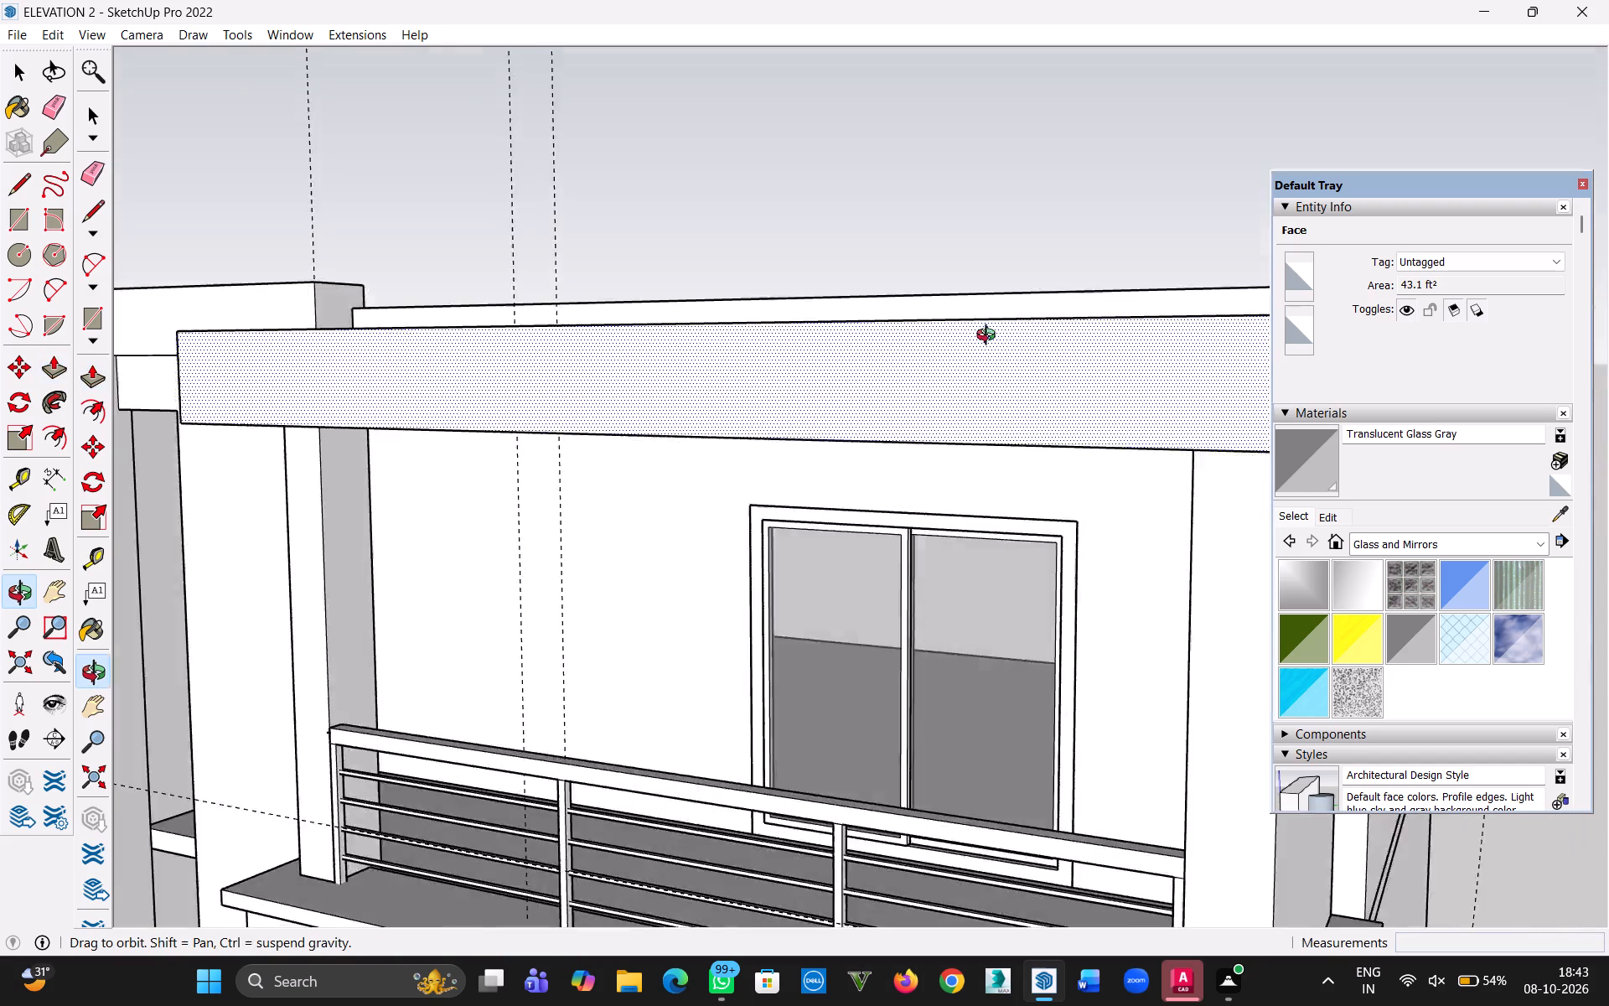
pyautogui.moveTo(990, 337); pyautogui.dragTo(1127, 253, button='middle')
pyautogui.scroll(-3, 967, 339)
pyautogui.moveTo(964, 362); pyautogui.dragTo(1039, 399, button='middle')
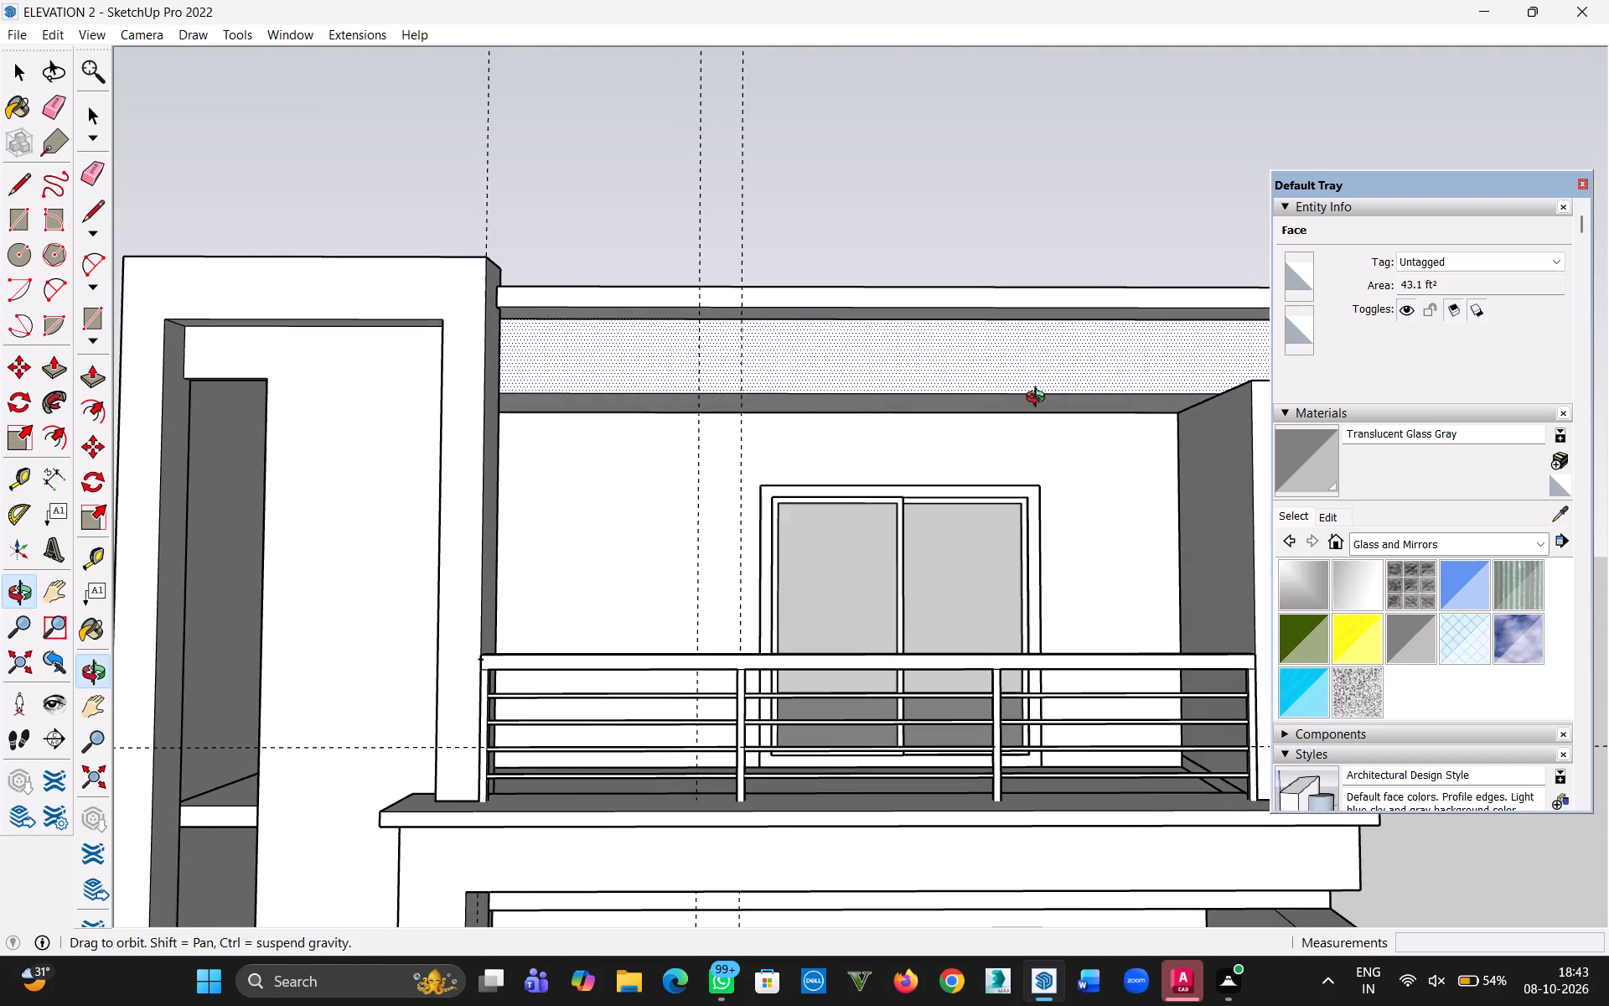
pyautogui.moveTo(1039, 399); pyautogui.dragTo(1037, 400, button='middle')
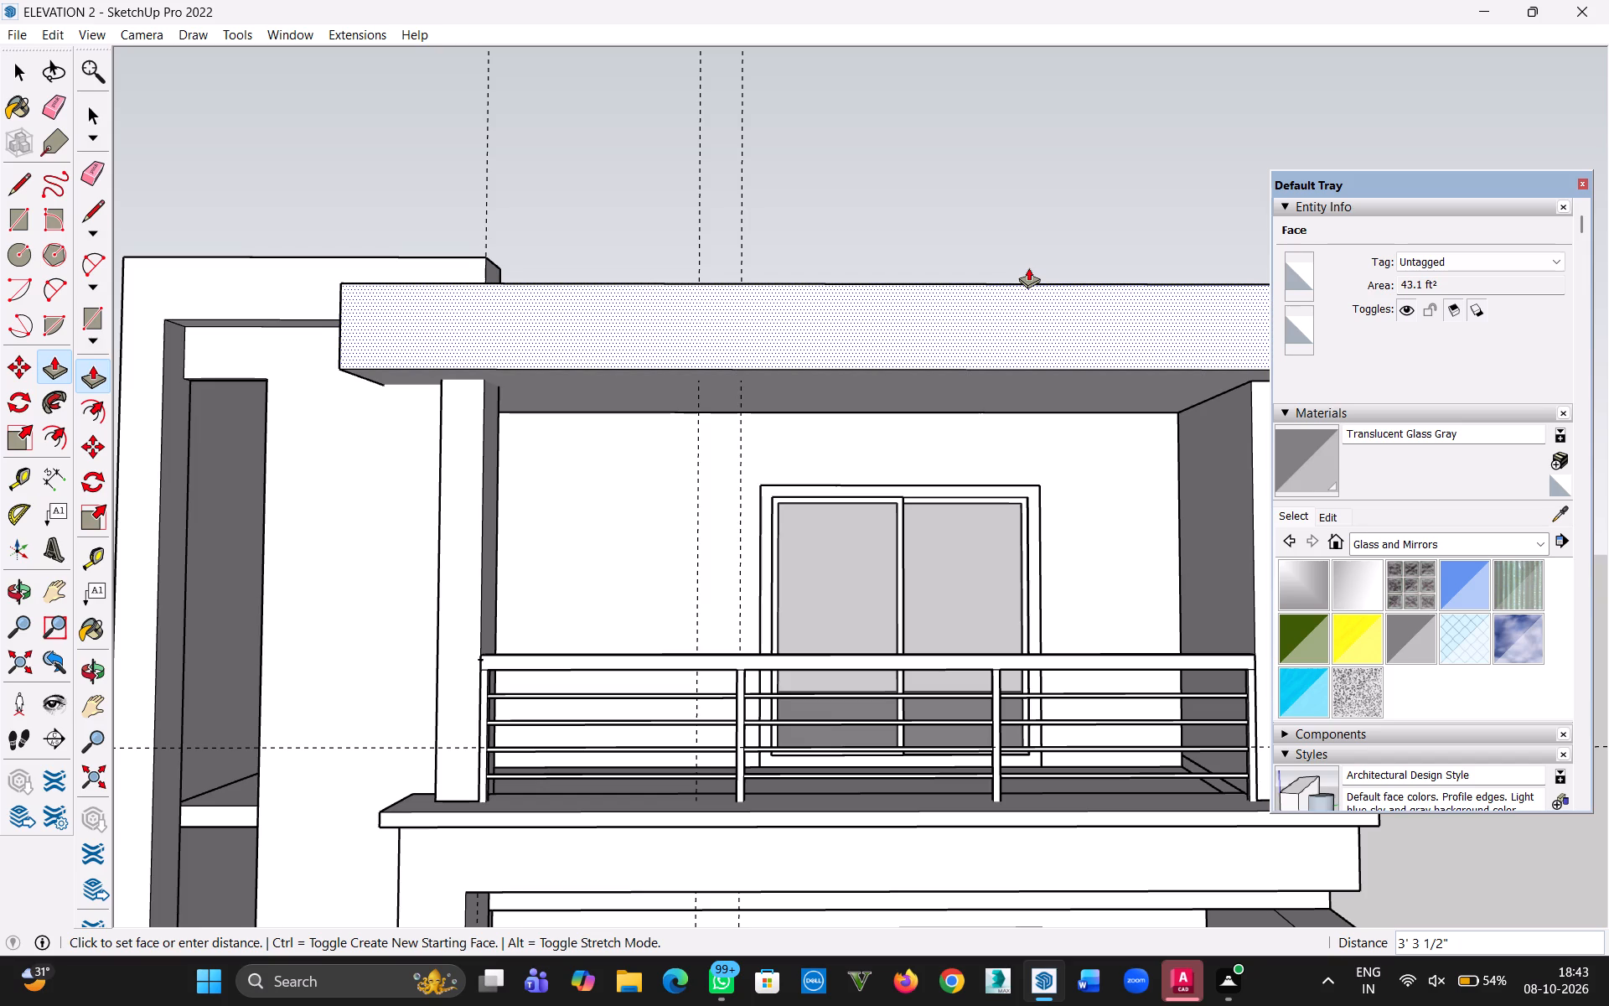
pyautogui.click(1028, 267)
# Push the projecting block's top face down about 11 15/16" to leave a thinner canopy below the roof slab.
pyautogui.moveTo(993, 211); pyautogui.dragTo(991, 514, button='middle')
pyautogui.middleClick(991, 524)
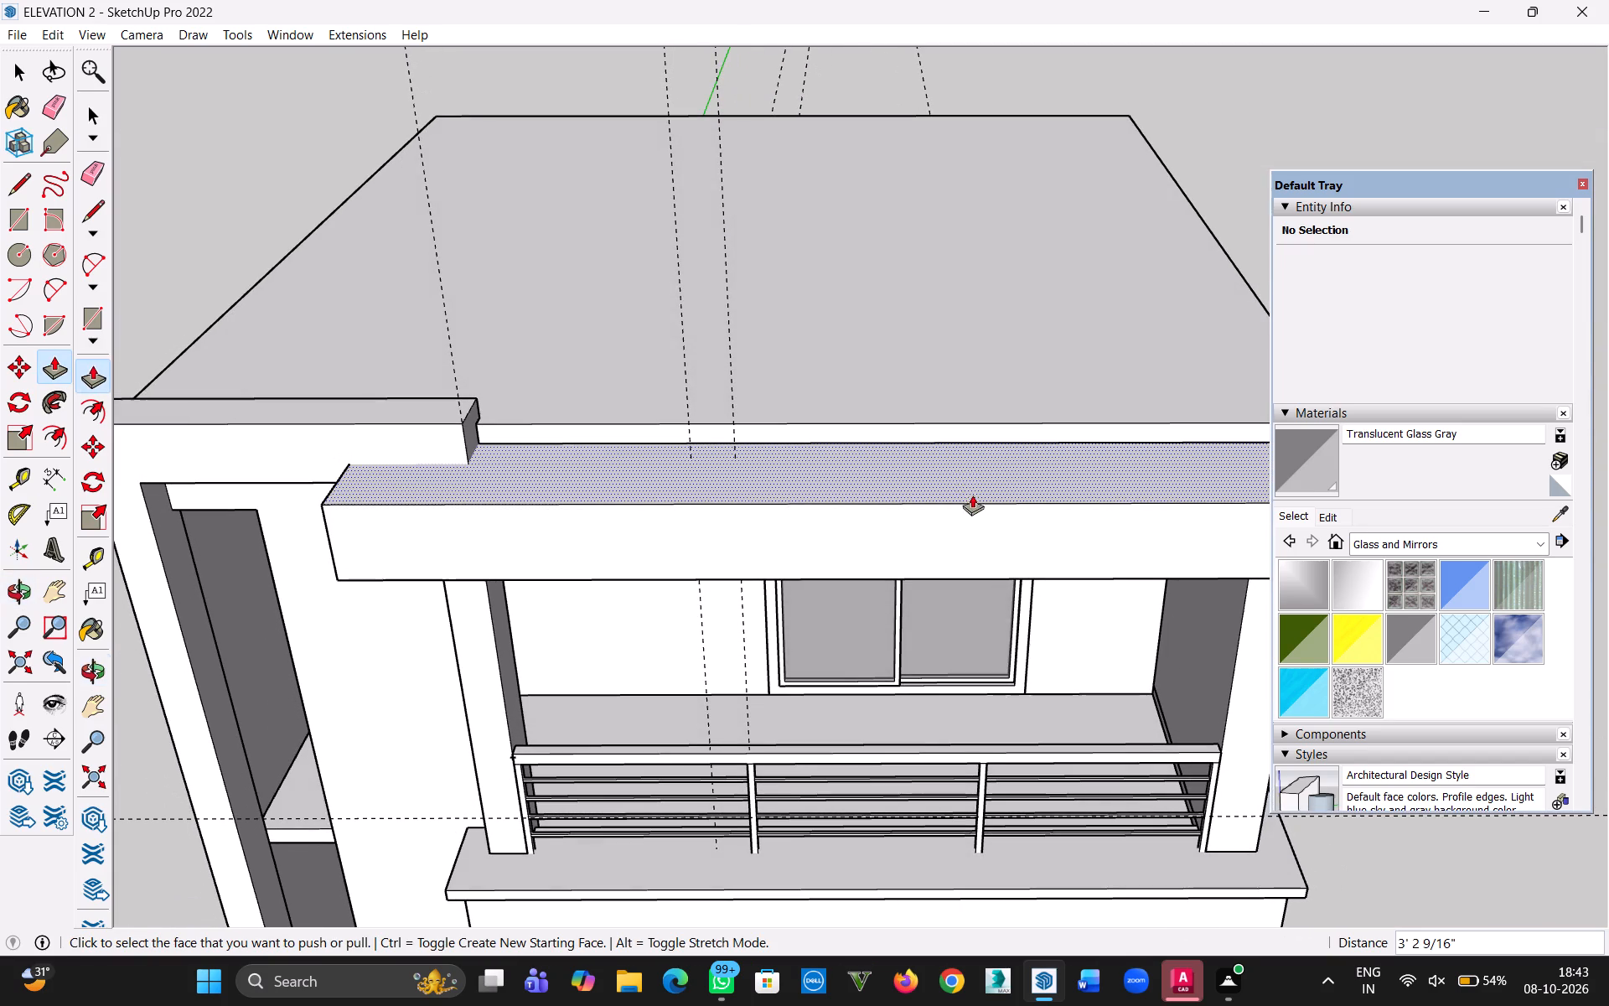
pyautogui.click(967, 469)
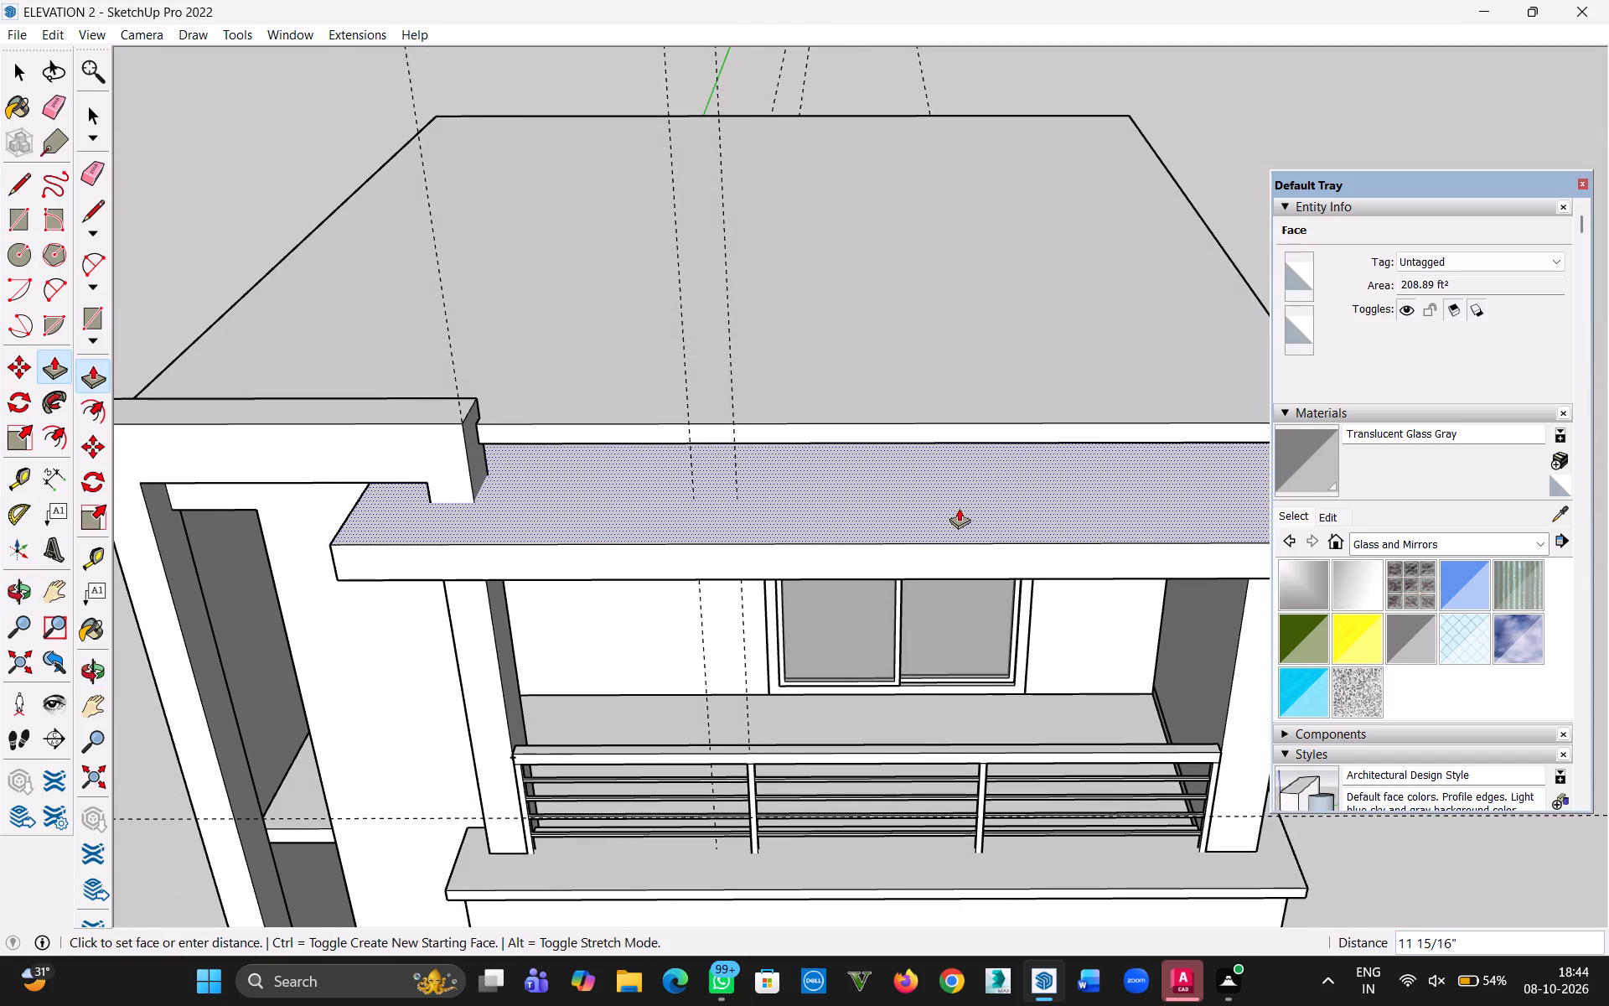
pyautogui.click(959, 508)
# Extrude the underside of the balcony canopy slightly downward to thicken it.
pyautogui.moveTo(966, 571); pyautogui.dragTo(968, 407, button='middle')
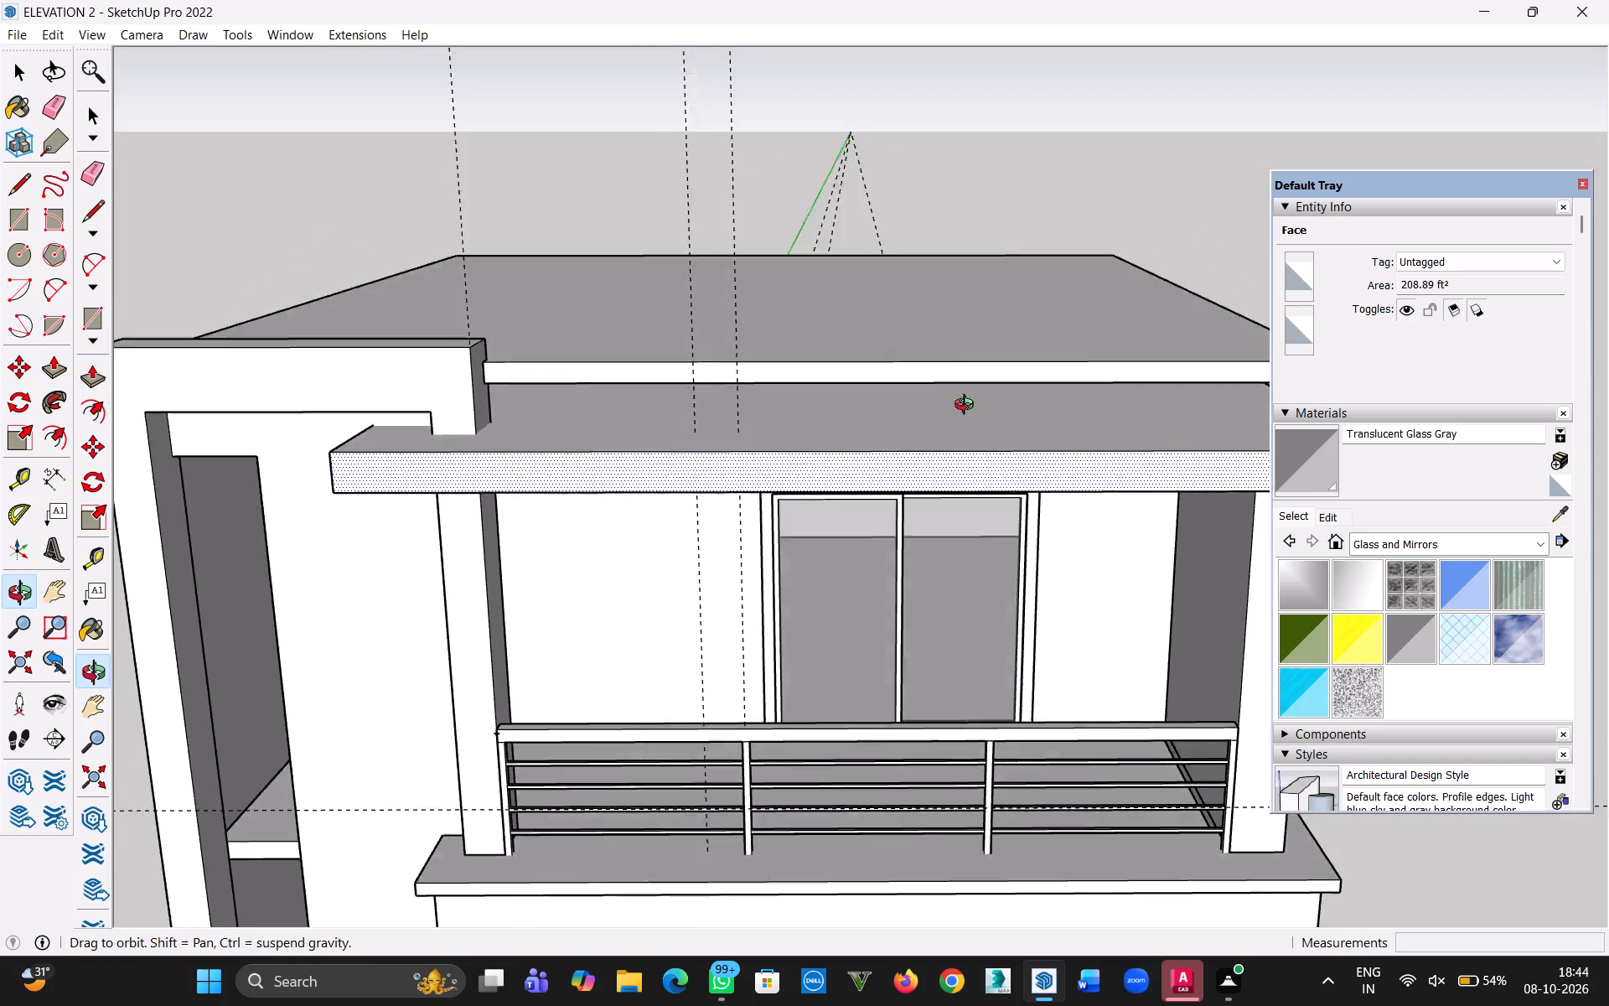
pyautogui.moveTo(968, 407); pyautogui.dragTo(936, 272, button='middle')
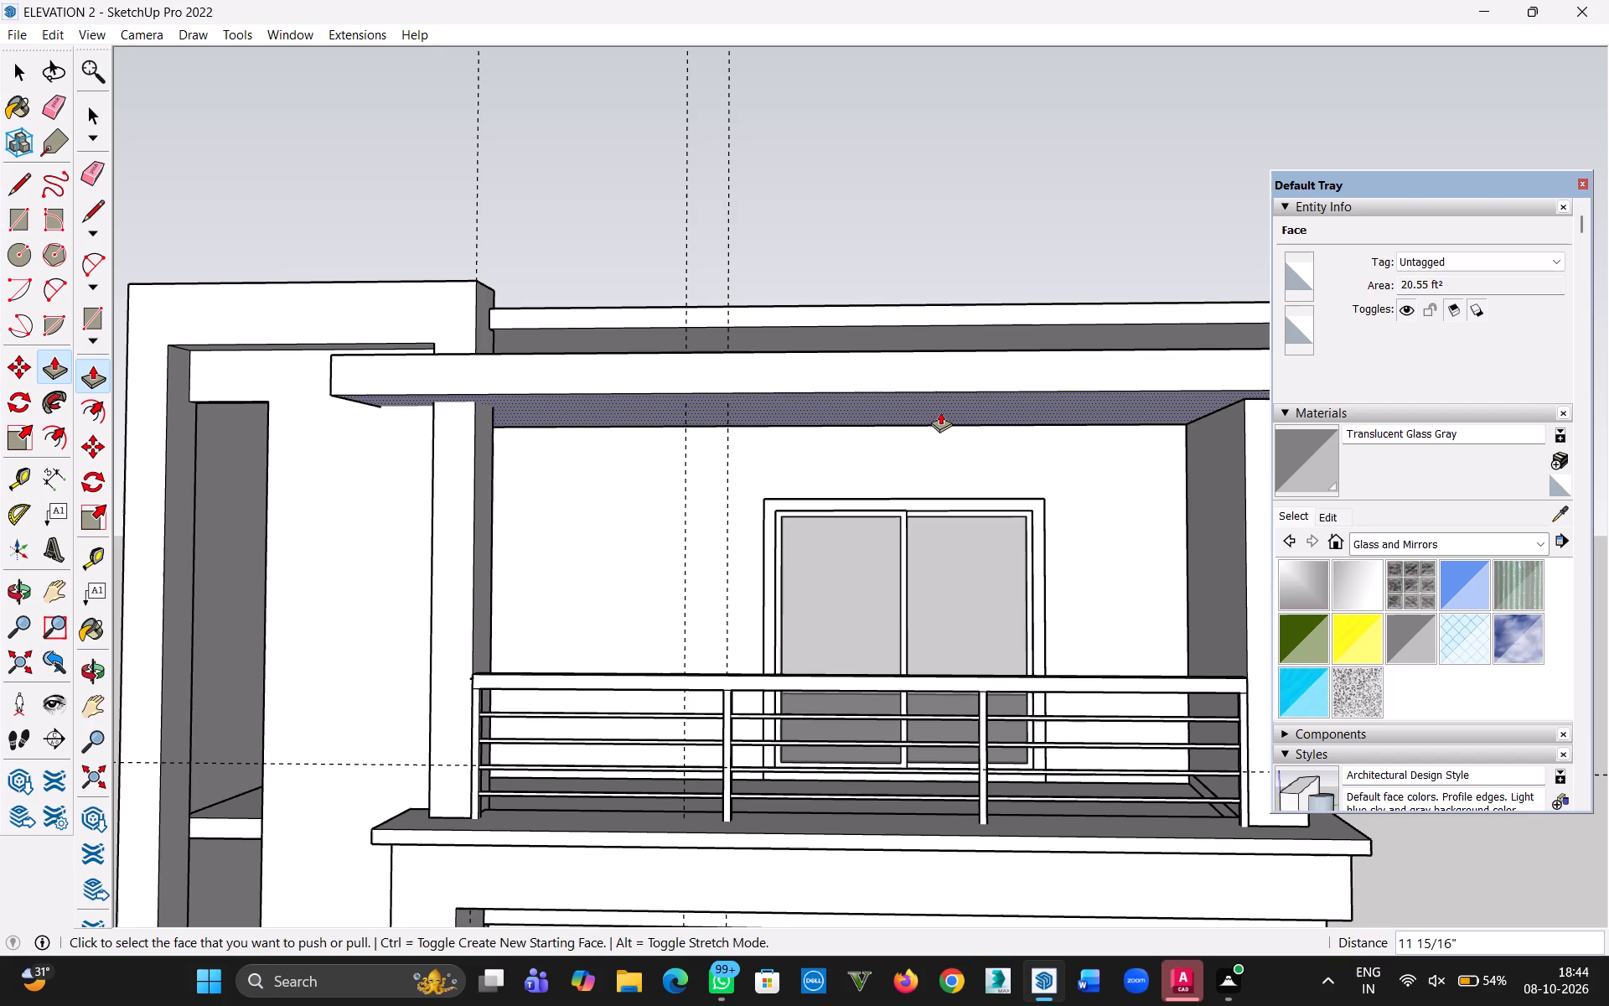
pyautogui.click(940, 410)
pyautogui.click(942, 422)
# Examine the canopy and roof slab in side view along the full height of the building.
pyautogui.moveTo(849, 270); pyautogui.dragTo(849, 273, button='middle')
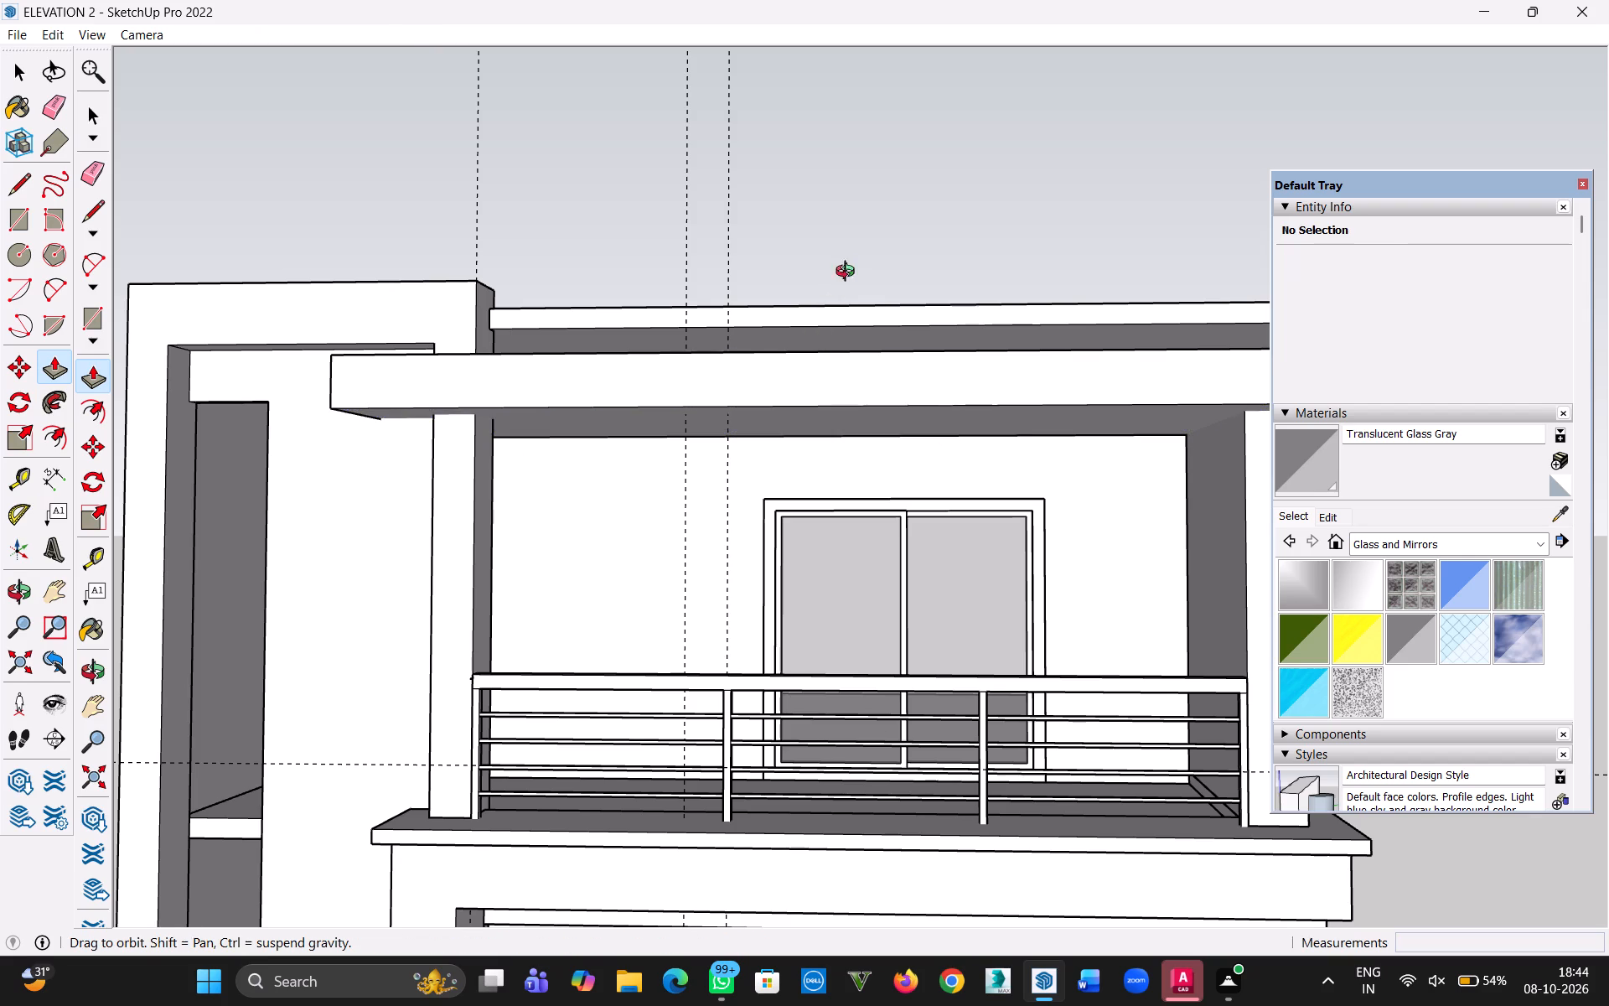
pyautogui.moveTo(849, 273); pyautogui.dragTo(222, 386, button='middle')
pyautogui.moveTo(789, 395); pyautogui.dragTo(613, 385, button='middle')
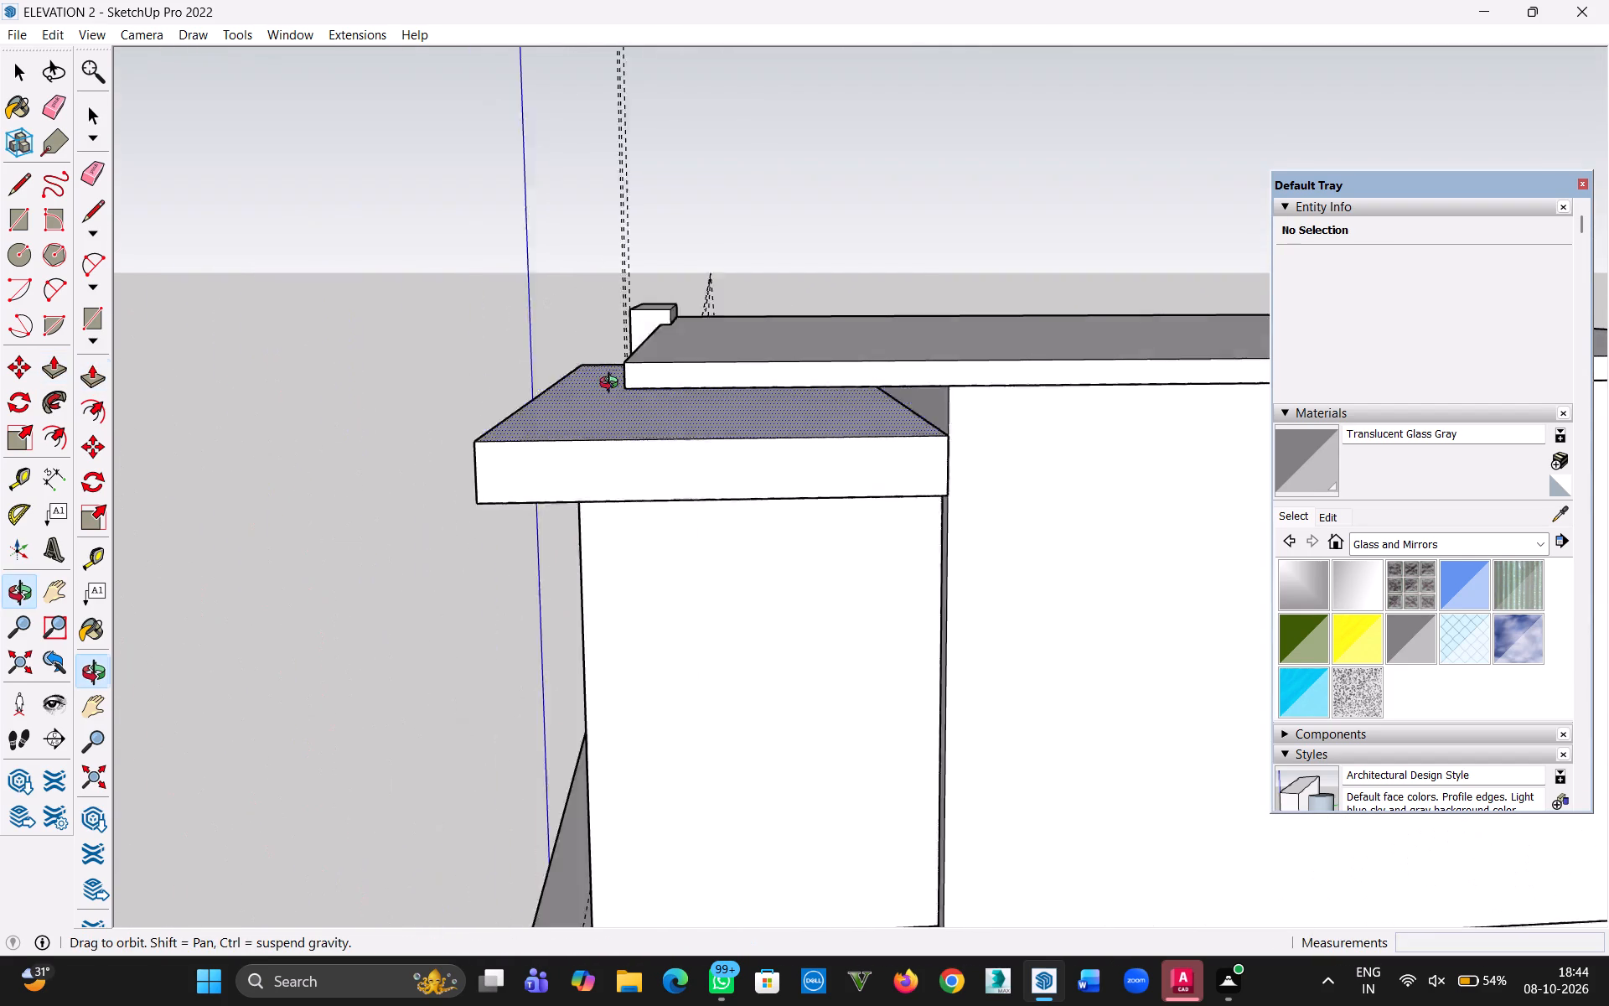
pyautogui.moveTo(613, 385); pyautogui.dragTo(459, 368, button='middle')
pyautogui.scroll(-12, 504, 384)
pyautogui.moveTo(609, 477); pyautogui.dragTo(706, 520, button='middle')
pyautogui.press('h')
pyautogui.click(22, 70)
pyautogui.click(171, 186)
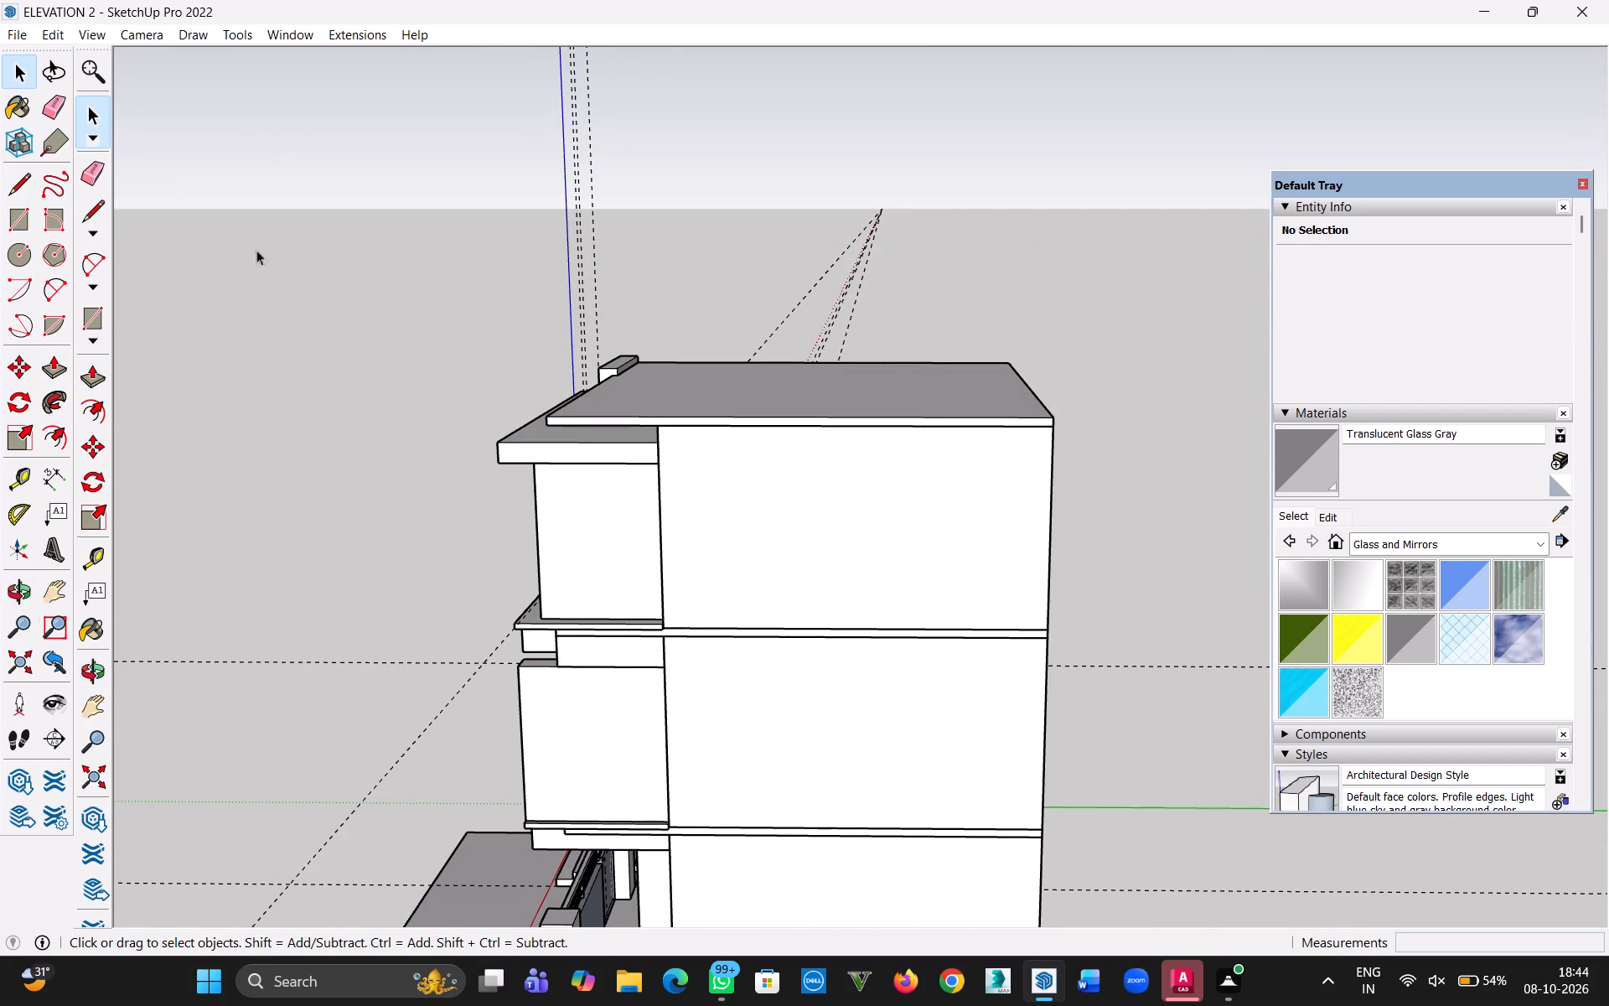
pyautogui.scroll(-3, 687, 424)
pyautogui.moveTo(698, 502); pyautogui.dragTo(776, 354, button='middle')
pyautogui.scroll(2, 892, 552)
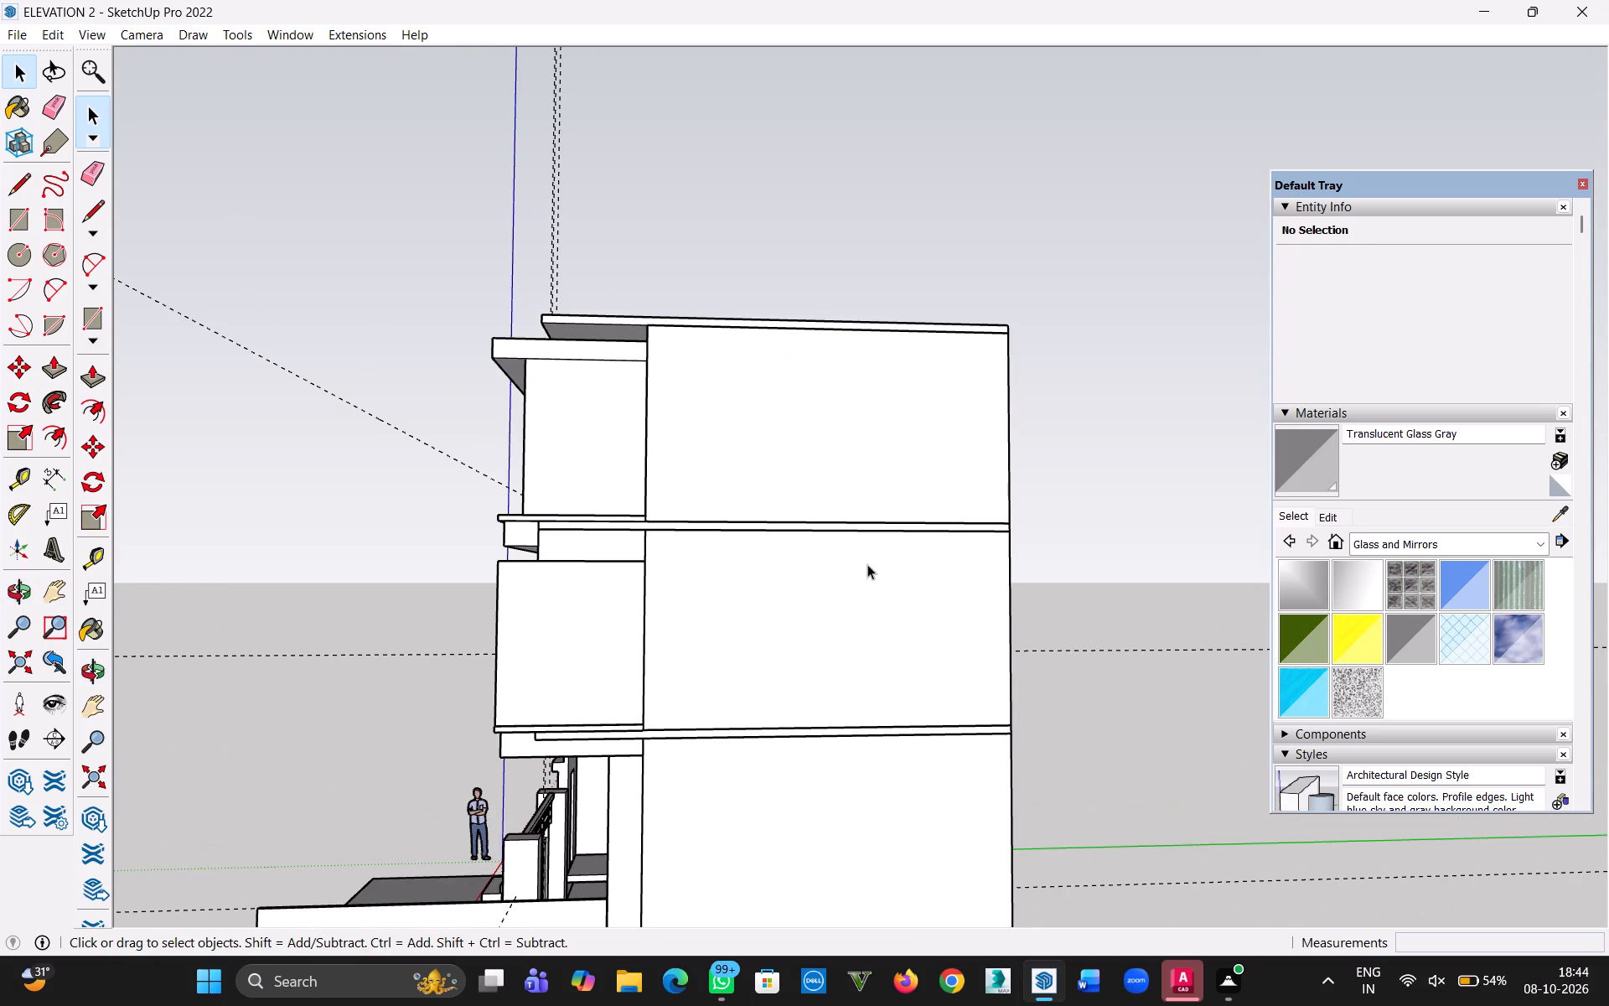
pyautogui.scroll(-2, 867, 565)
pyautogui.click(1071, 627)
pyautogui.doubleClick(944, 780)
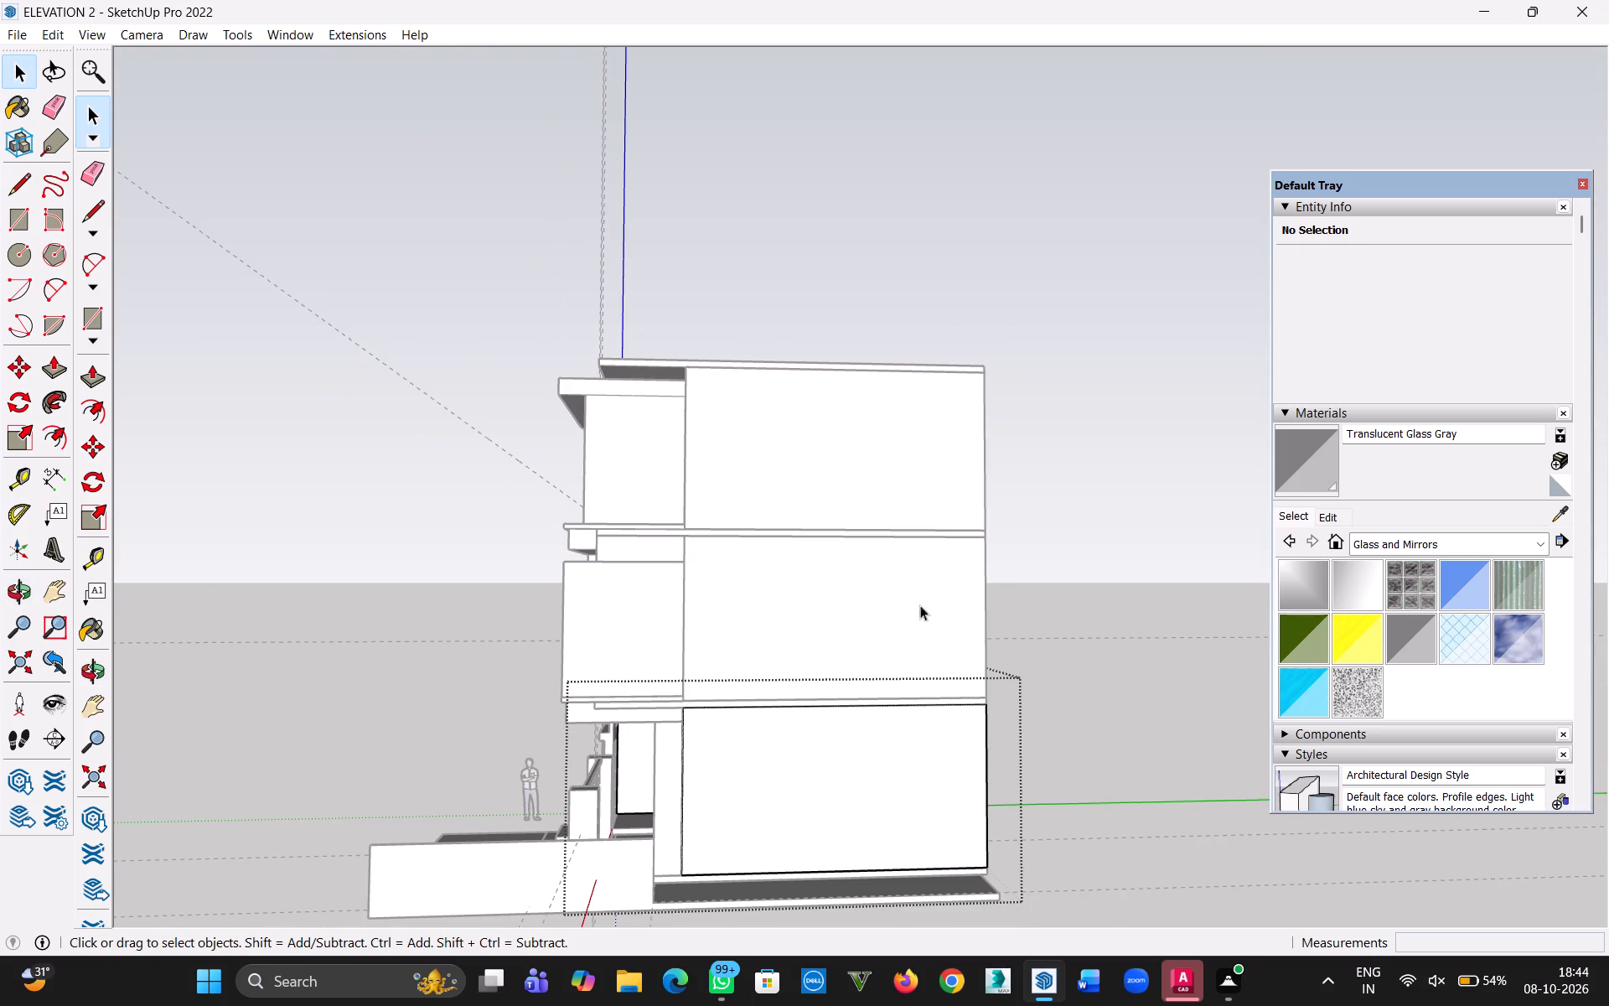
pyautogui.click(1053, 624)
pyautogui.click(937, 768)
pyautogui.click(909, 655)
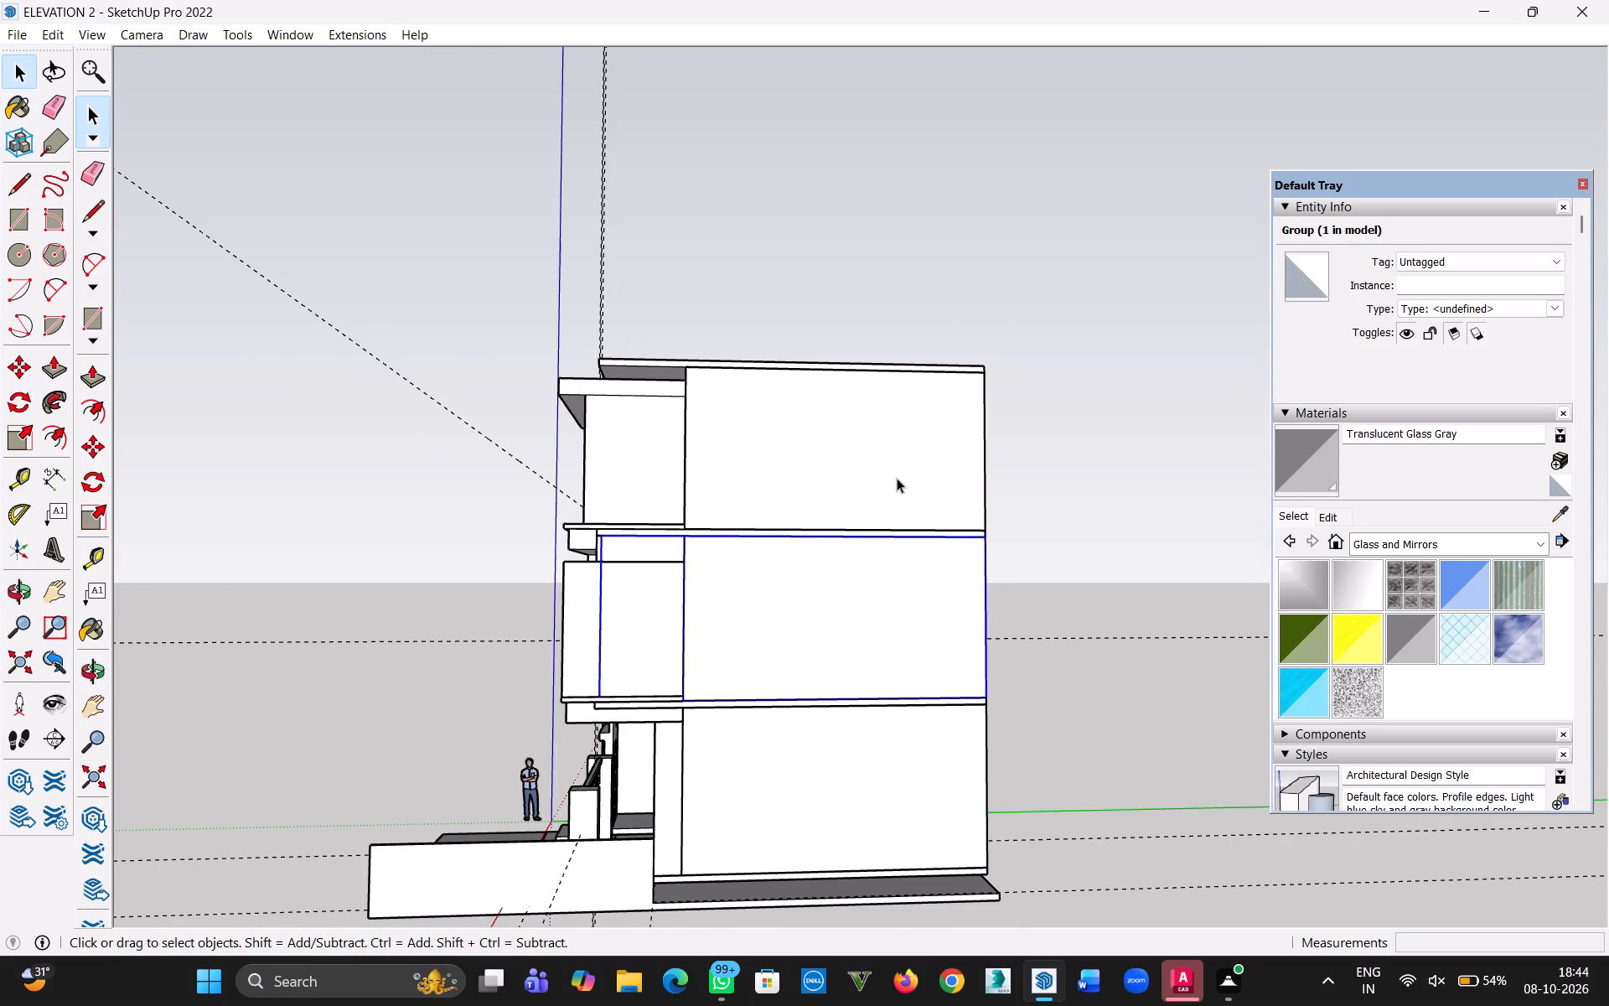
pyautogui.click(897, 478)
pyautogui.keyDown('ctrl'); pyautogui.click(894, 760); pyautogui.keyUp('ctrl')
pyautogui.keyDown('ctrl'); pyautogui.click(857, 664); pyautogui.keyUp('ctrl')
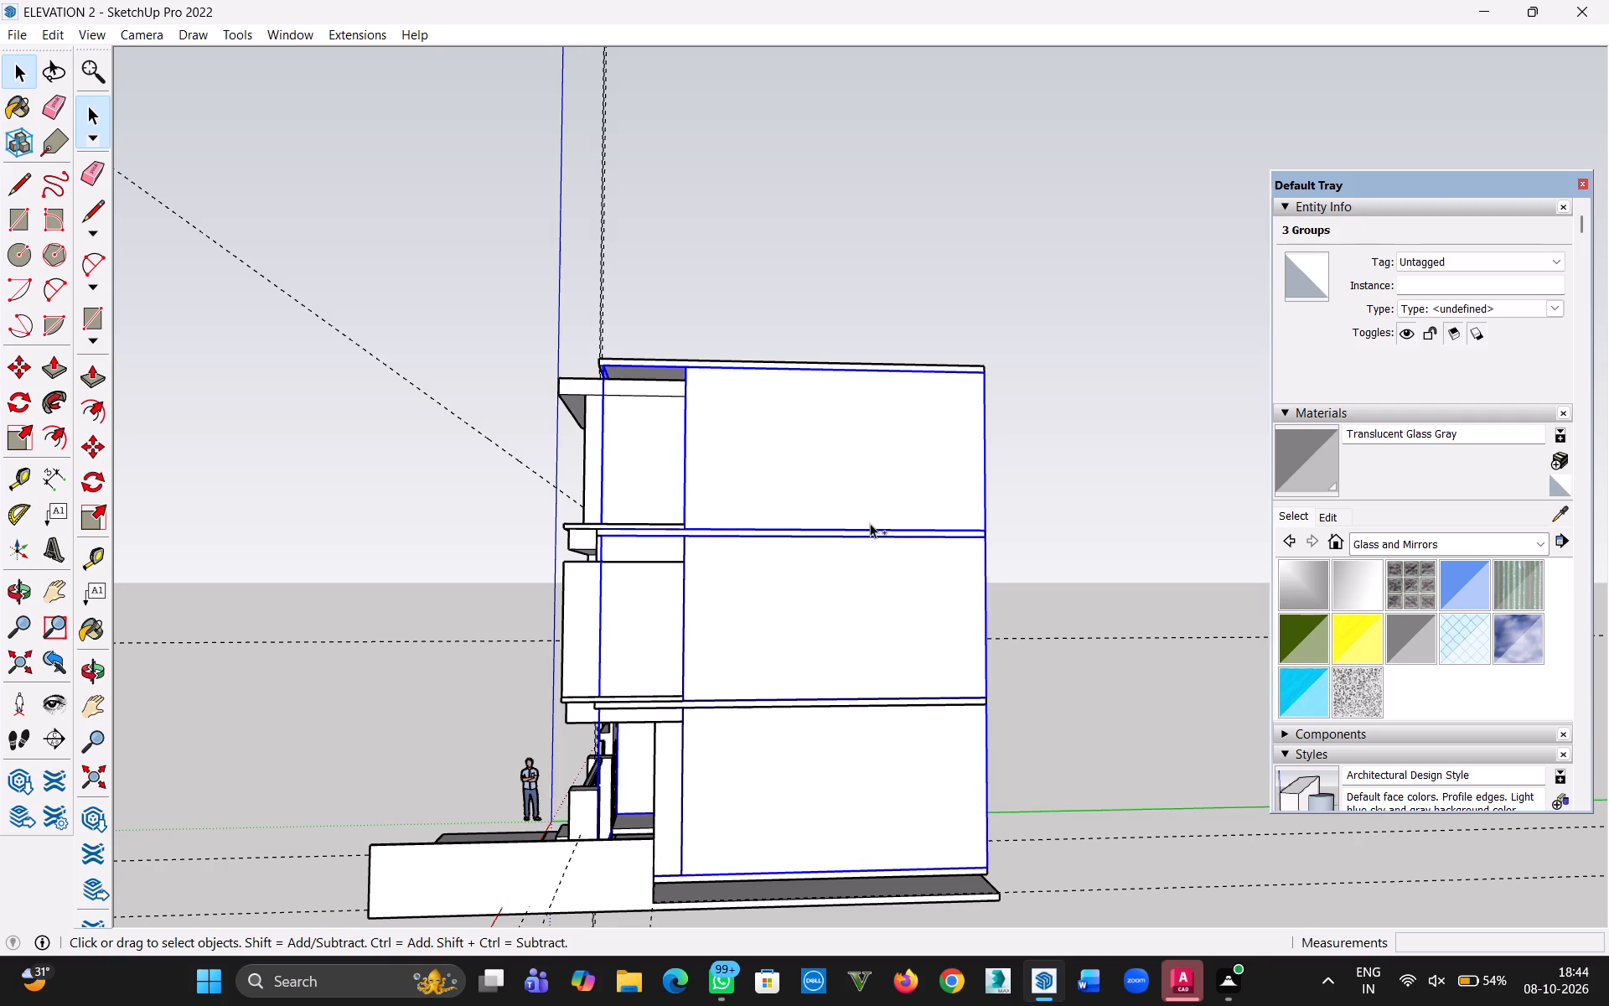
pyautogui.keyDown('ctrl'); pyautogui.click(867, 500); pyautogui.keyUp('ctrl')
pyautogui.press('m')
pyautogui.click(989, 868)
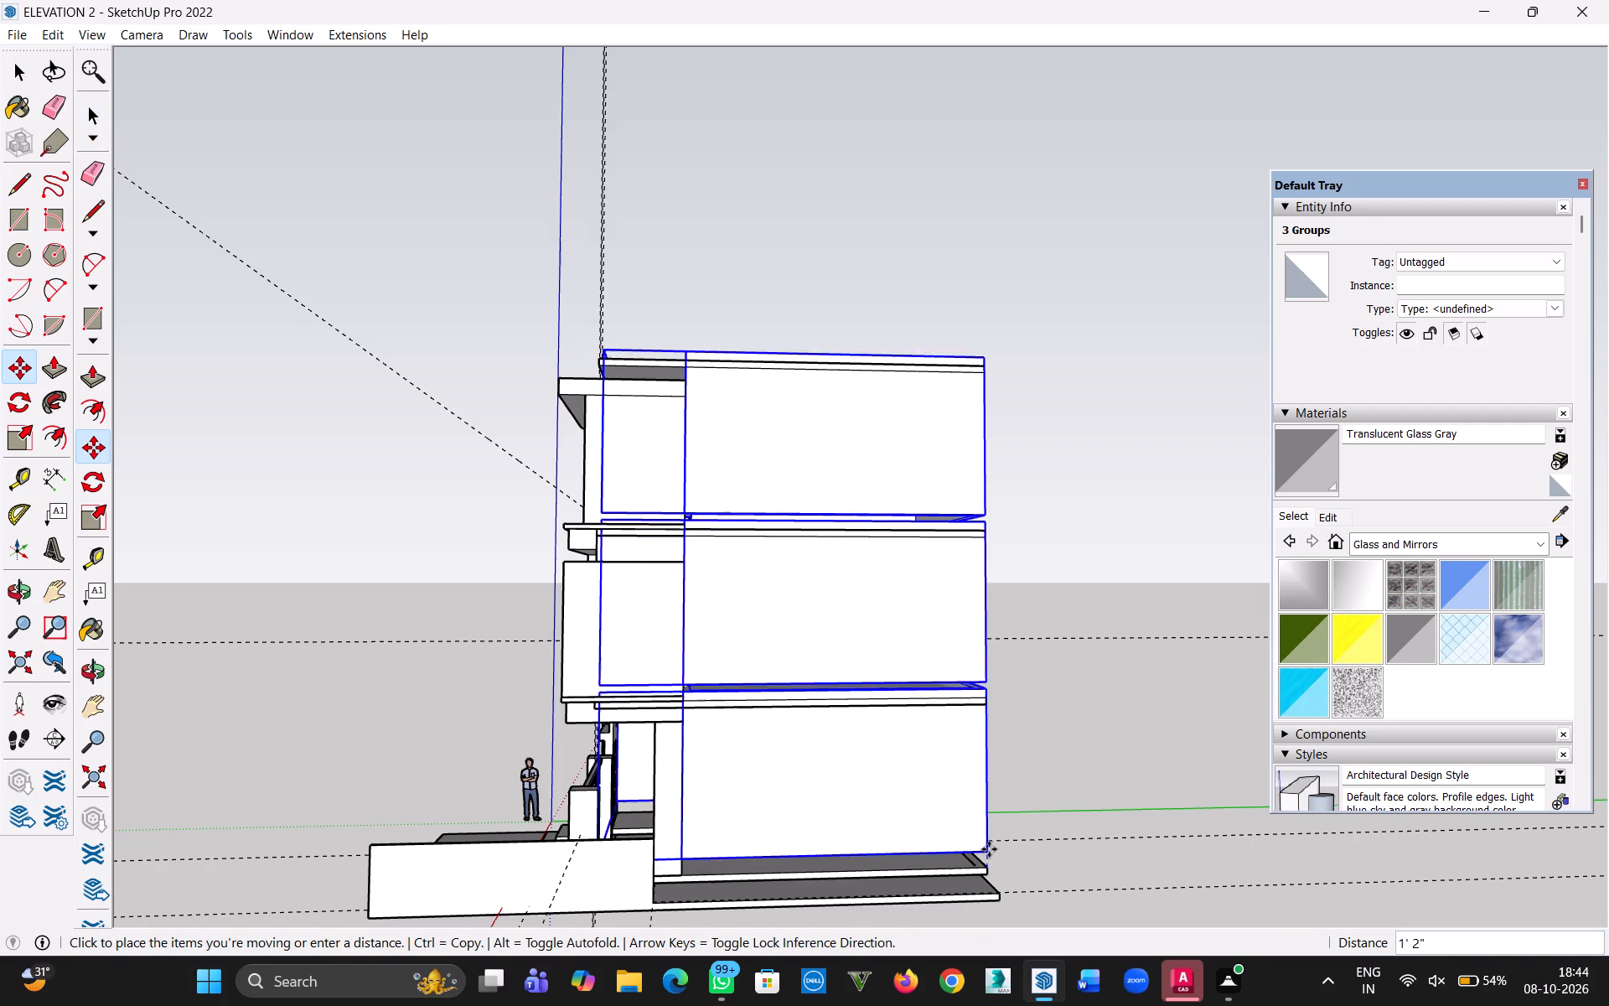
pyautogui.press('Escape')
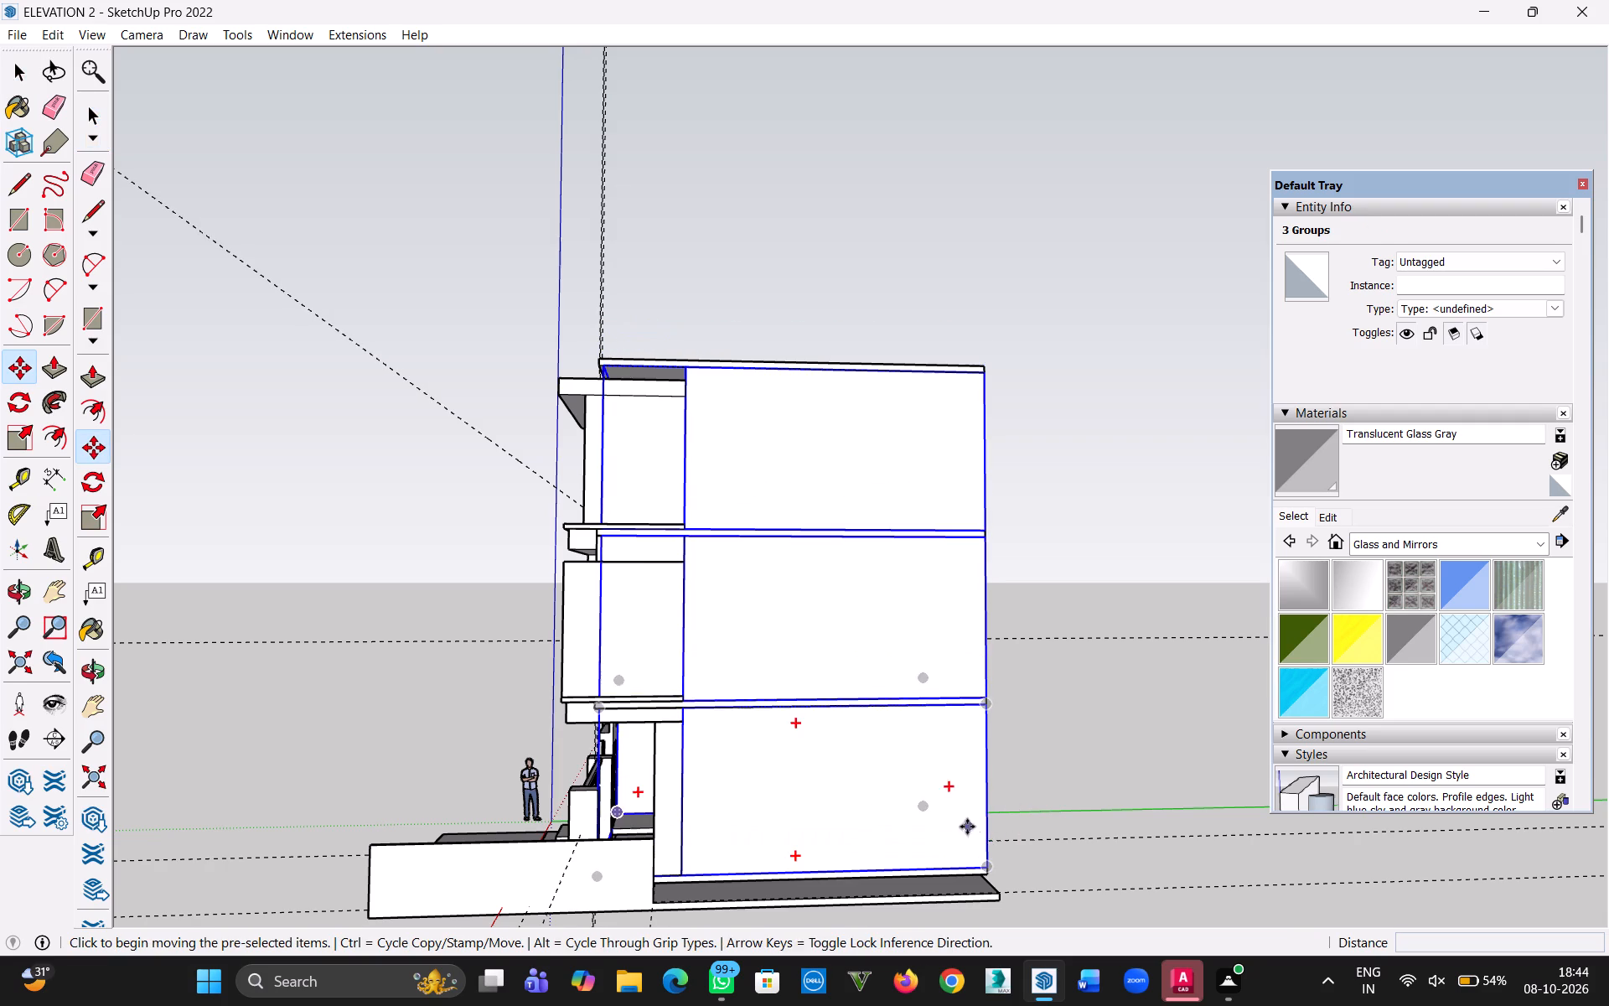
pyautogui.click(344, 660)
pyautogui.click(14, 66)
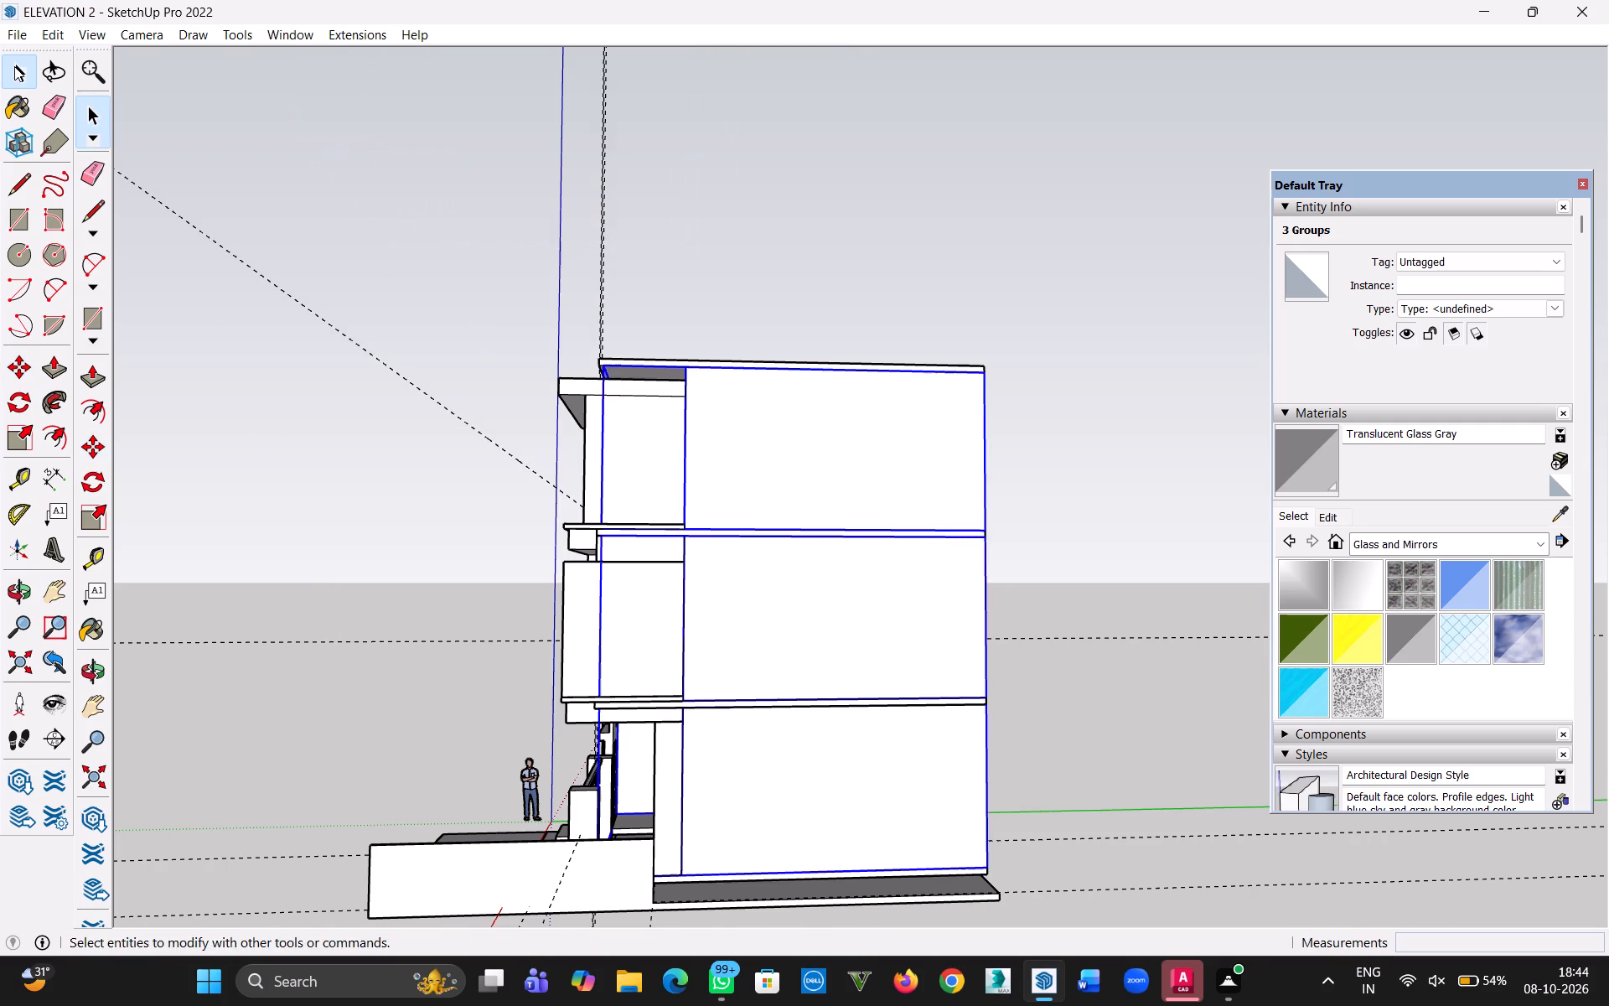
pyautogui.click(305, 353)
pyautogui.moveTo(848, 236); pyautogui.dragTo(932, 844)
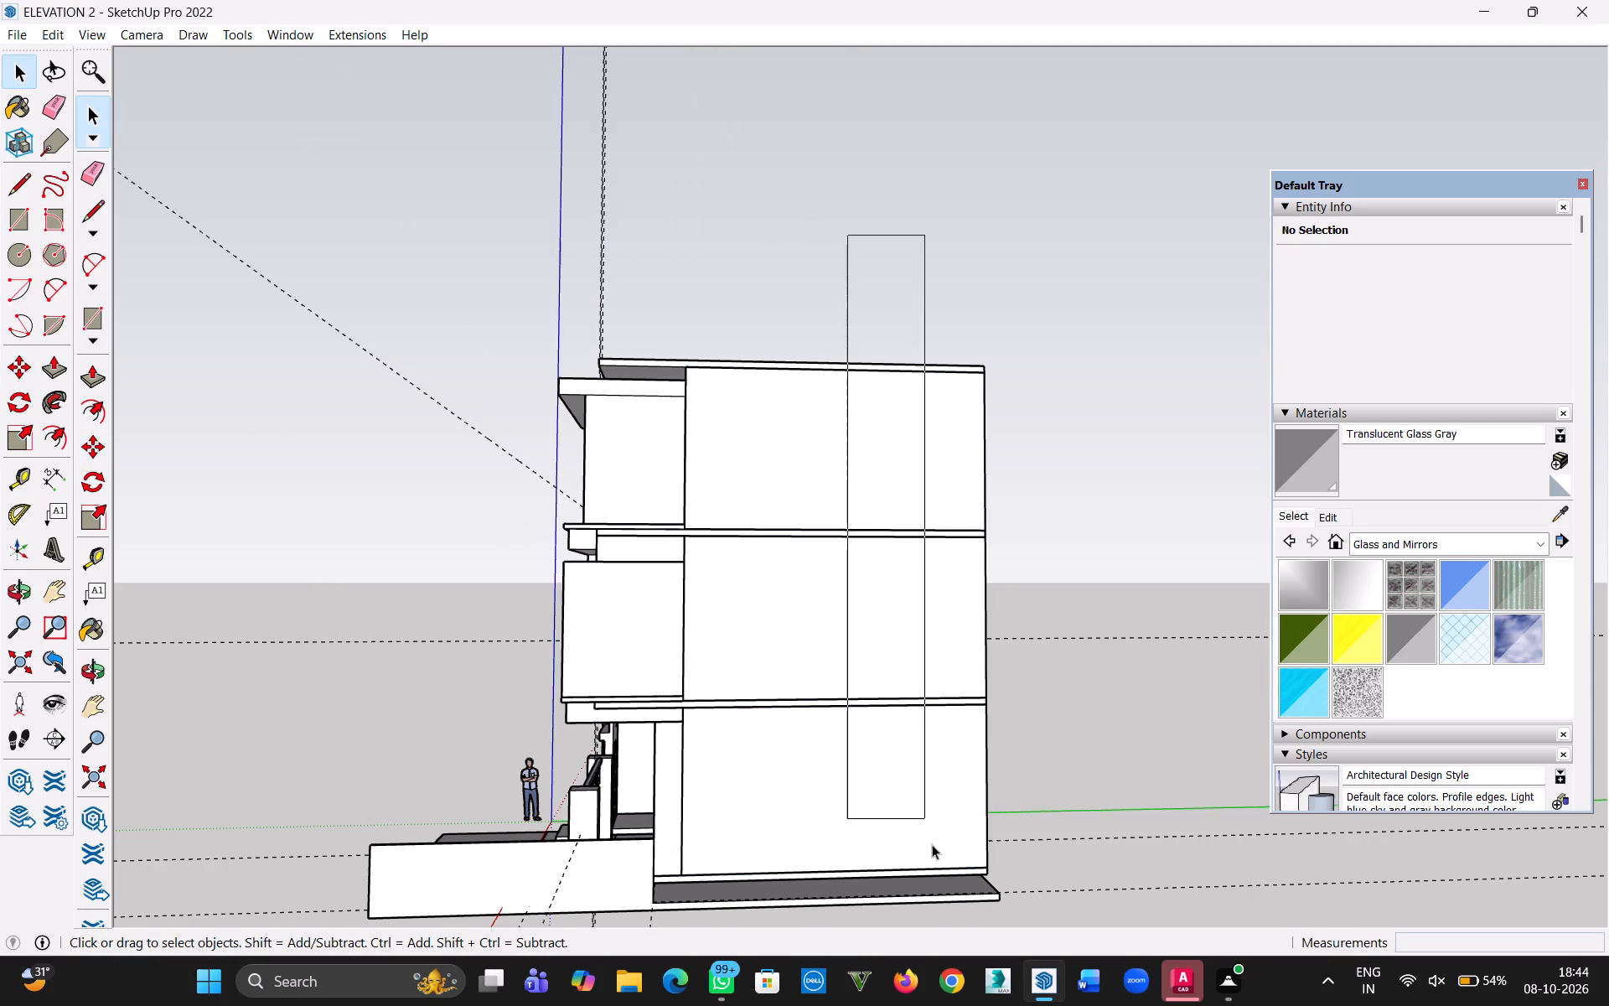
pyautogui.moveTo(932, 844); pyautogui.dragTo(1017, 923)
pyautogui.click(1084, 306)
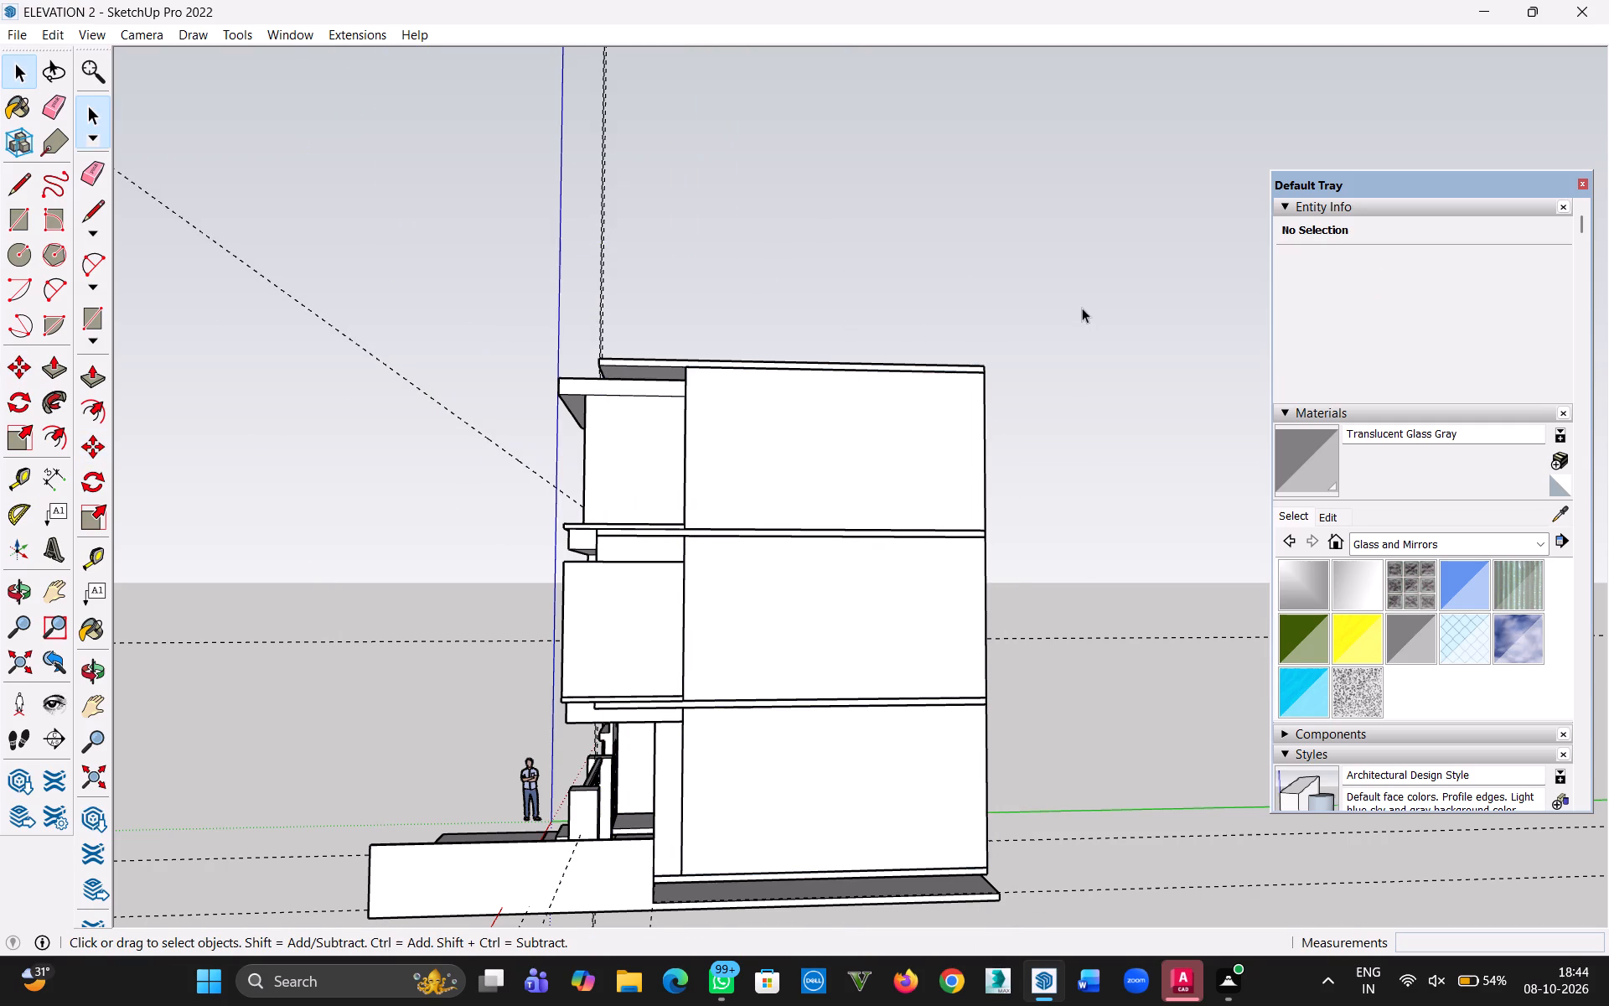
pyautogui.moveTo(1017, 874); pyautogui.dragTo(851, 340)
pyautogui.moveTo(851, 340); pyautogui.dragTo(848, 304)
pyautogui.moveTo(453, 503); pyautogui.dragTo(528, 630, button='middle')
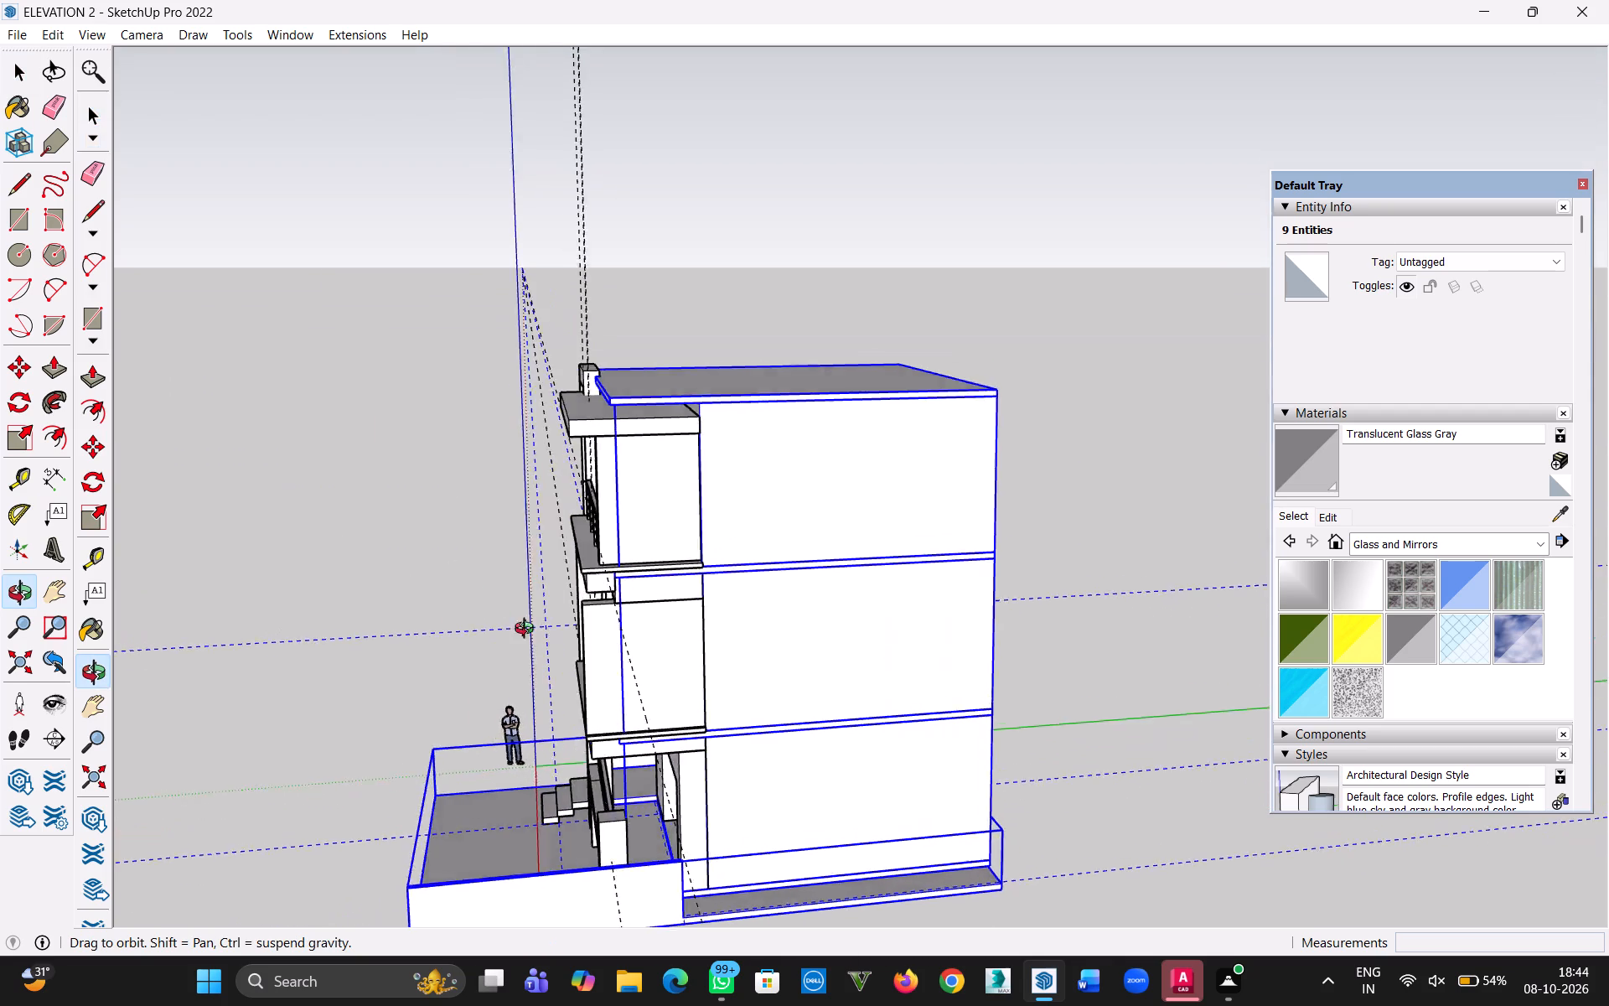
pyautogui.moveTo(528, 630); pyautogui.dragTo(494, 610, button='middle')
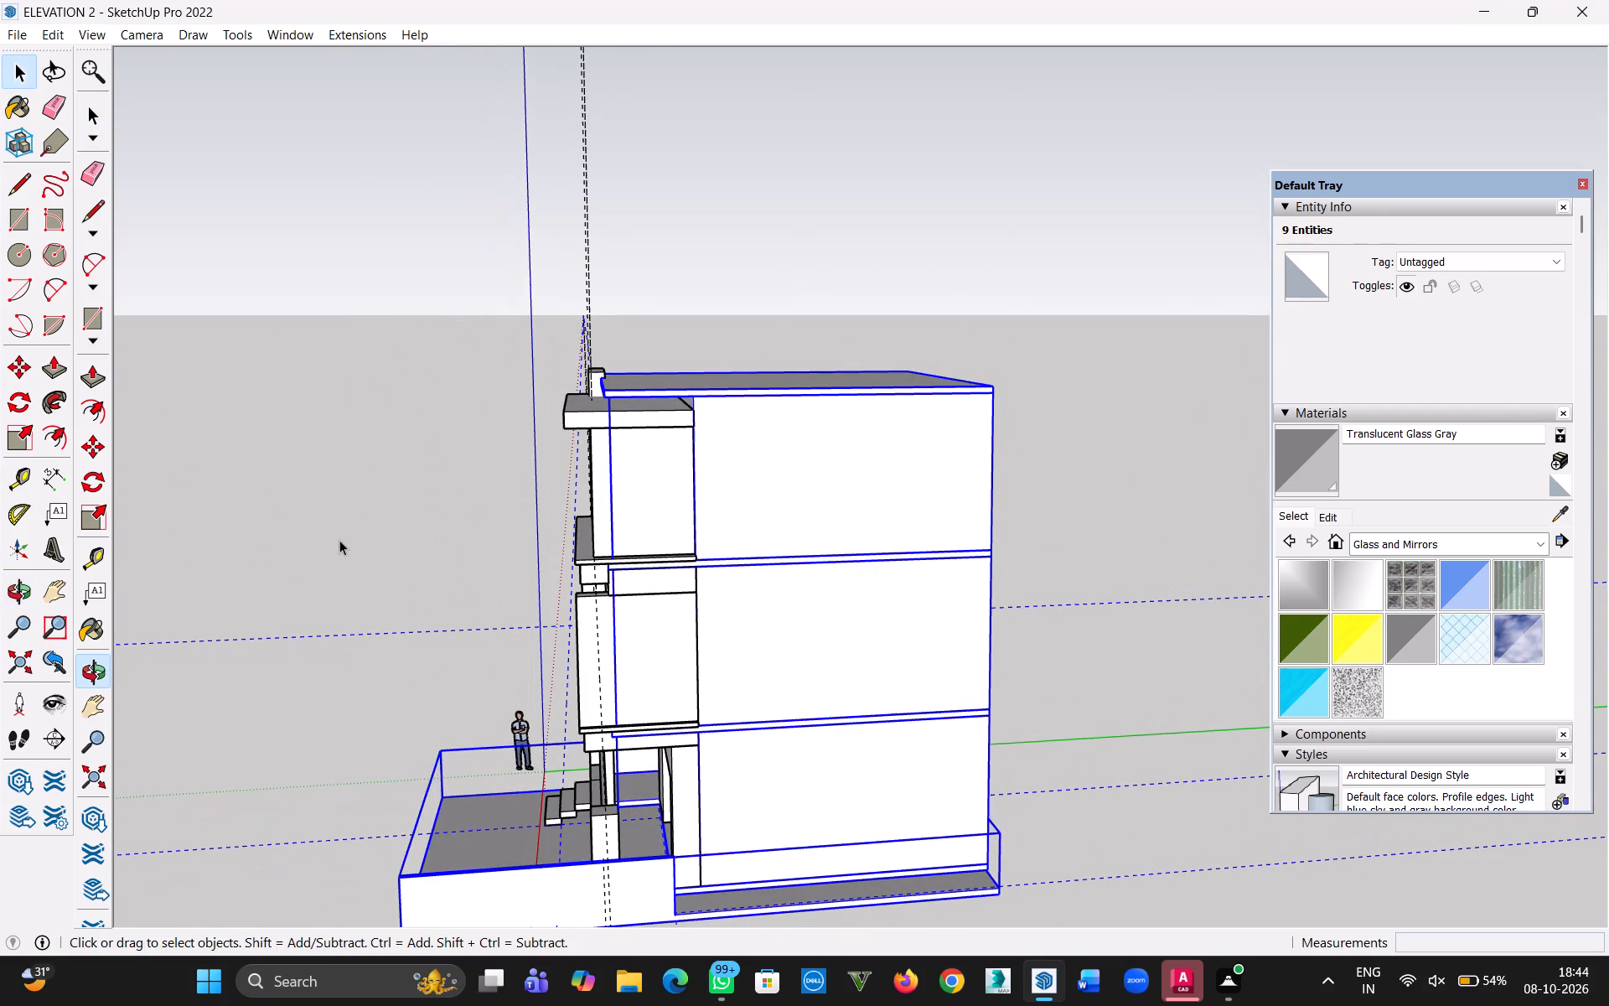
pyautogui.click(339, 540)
# Inside the top roof slab group, extrude the slab's front edge outward 1', flush with the front of the tall frame.
pyautogui.moveTo(771, 679); pyautogui.dragTo(1110, 642, button='middle')
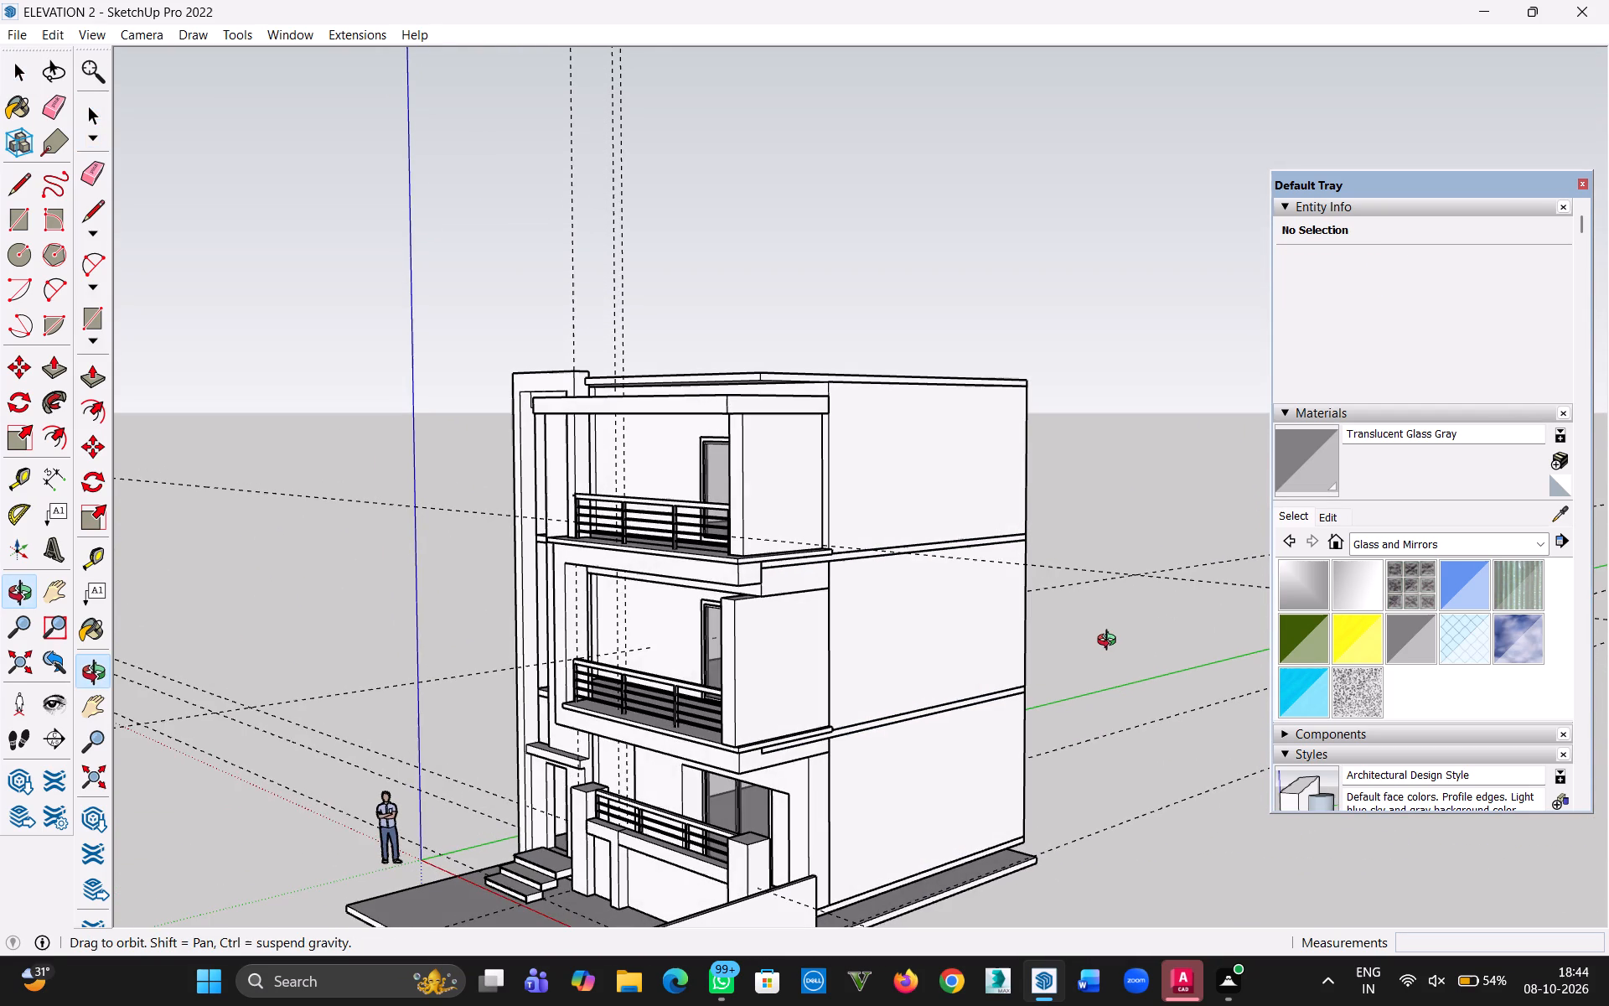
pyautogui.moveTo(1110, 642); pyautogui.dragTo(1110, 642, button='middle')
pyautogui.moveTo(504, 405); pyautogui.dragTo(880, 411, button='middle')
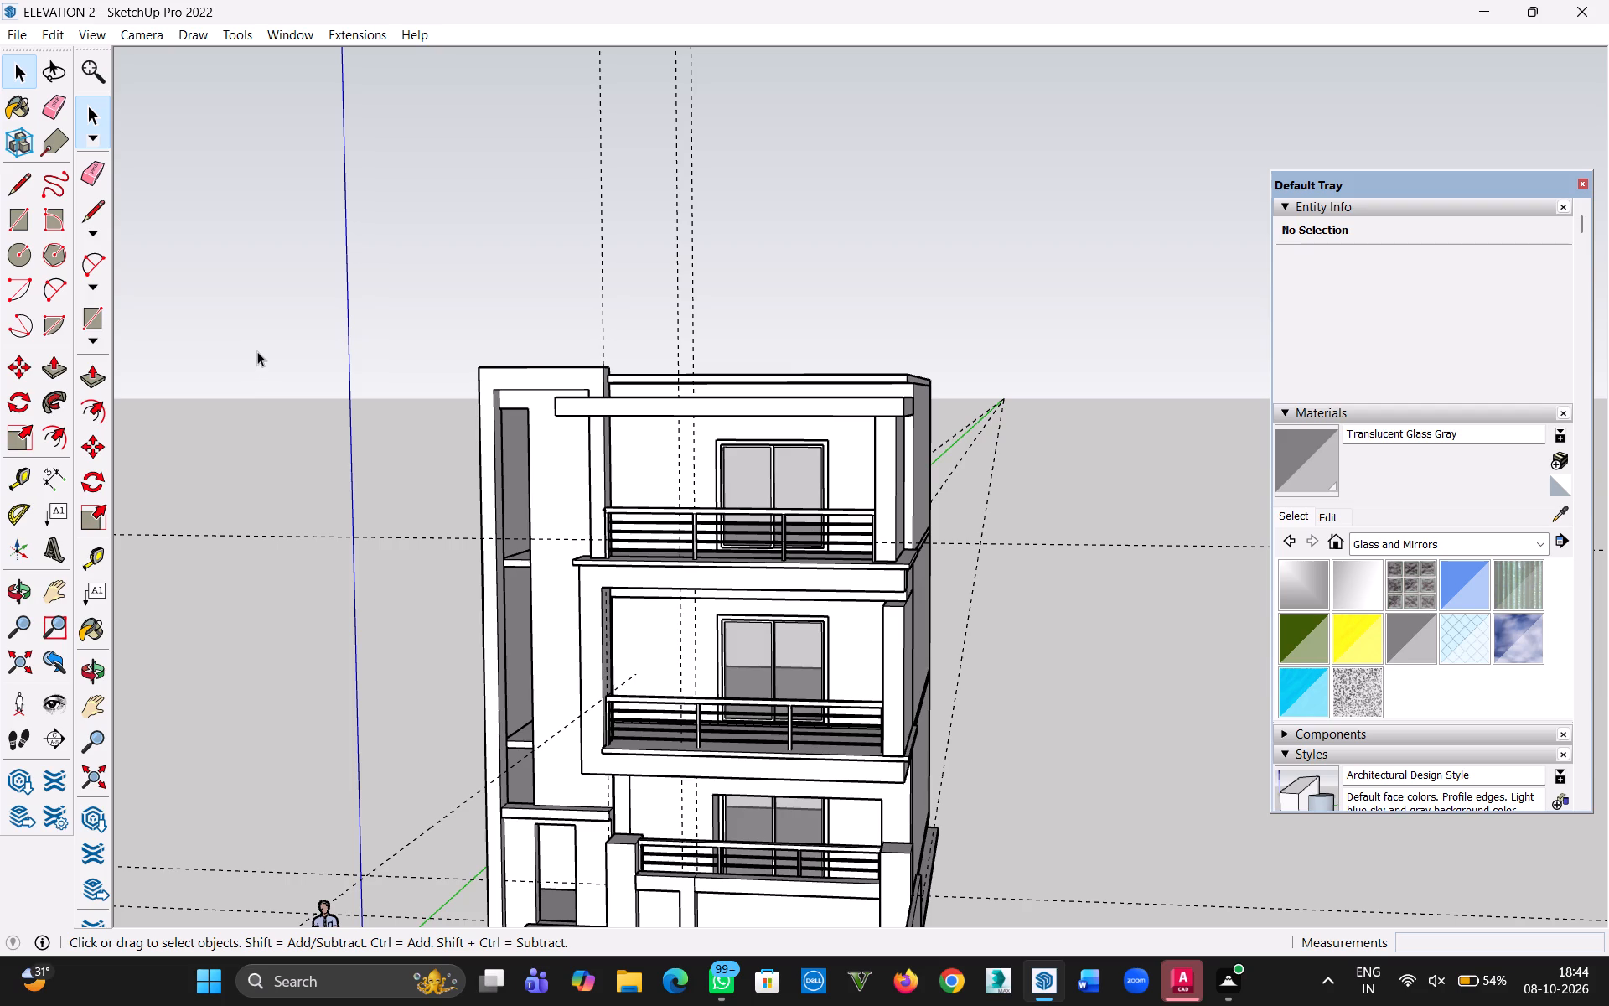
pyautogui.moveTo(291, 311); pyautogui.dragTo(520, 349, button='middle')
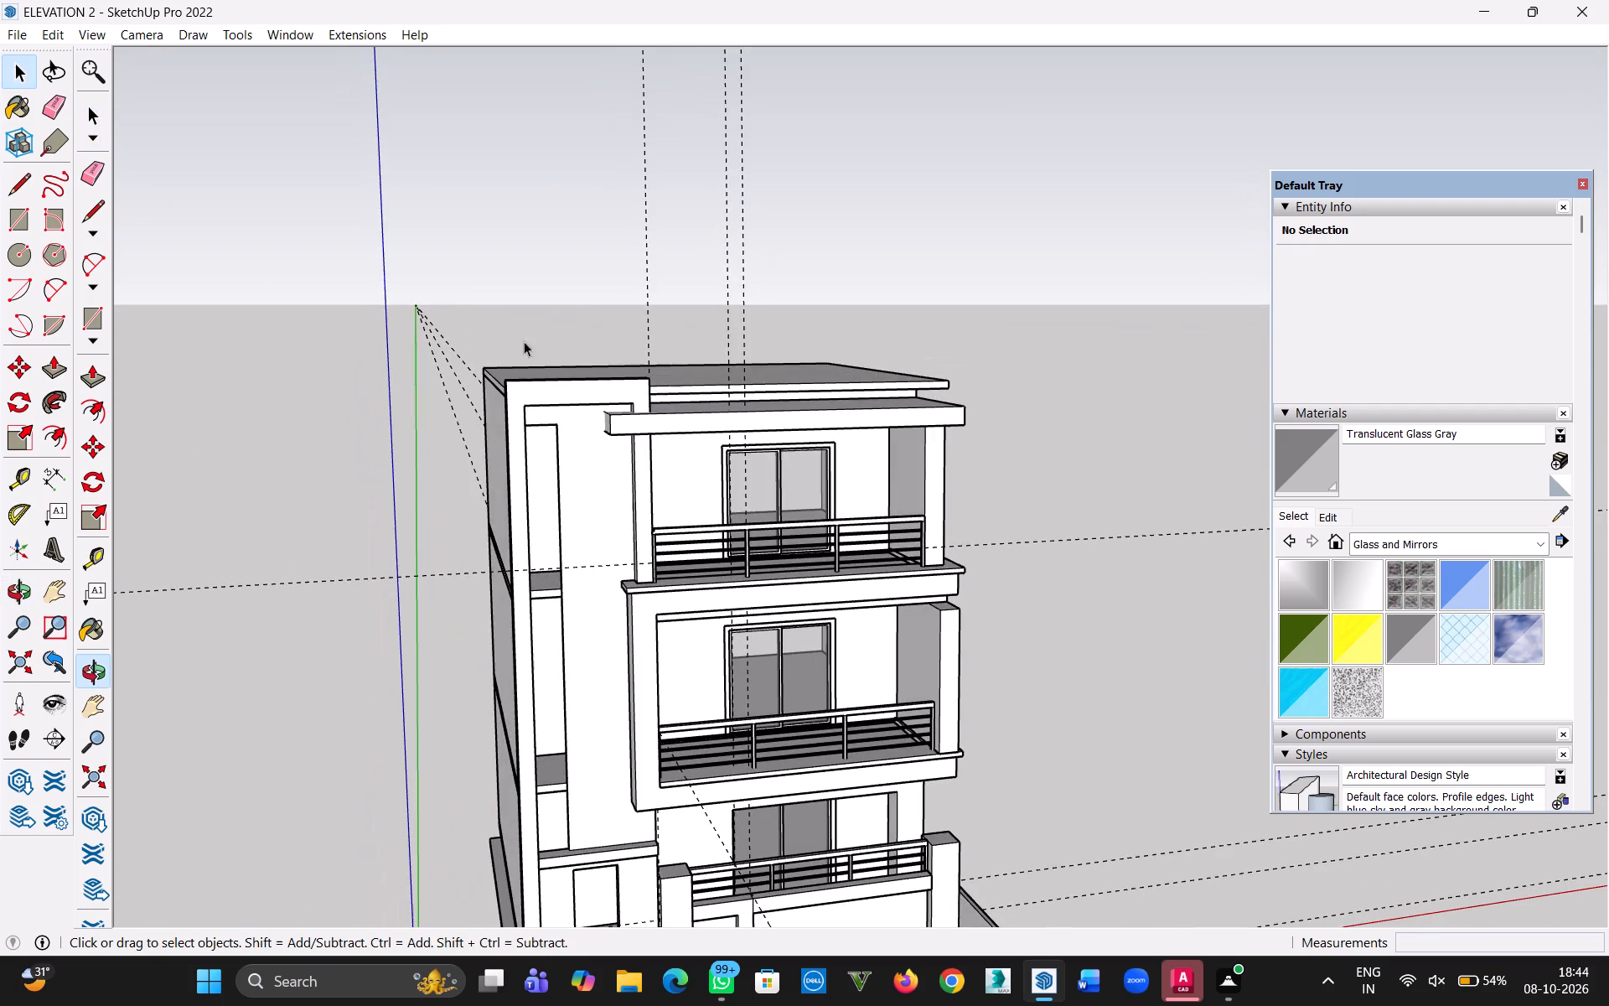
pyautogui.scroll(5, 670, 345)
pyautogui.scroll(1, 748, 447)
pyautogui.moveTo(801, 467); pyautogui.dragTo(613, 454, button='middle')
pyautogui.scroll(5, 626, 404)
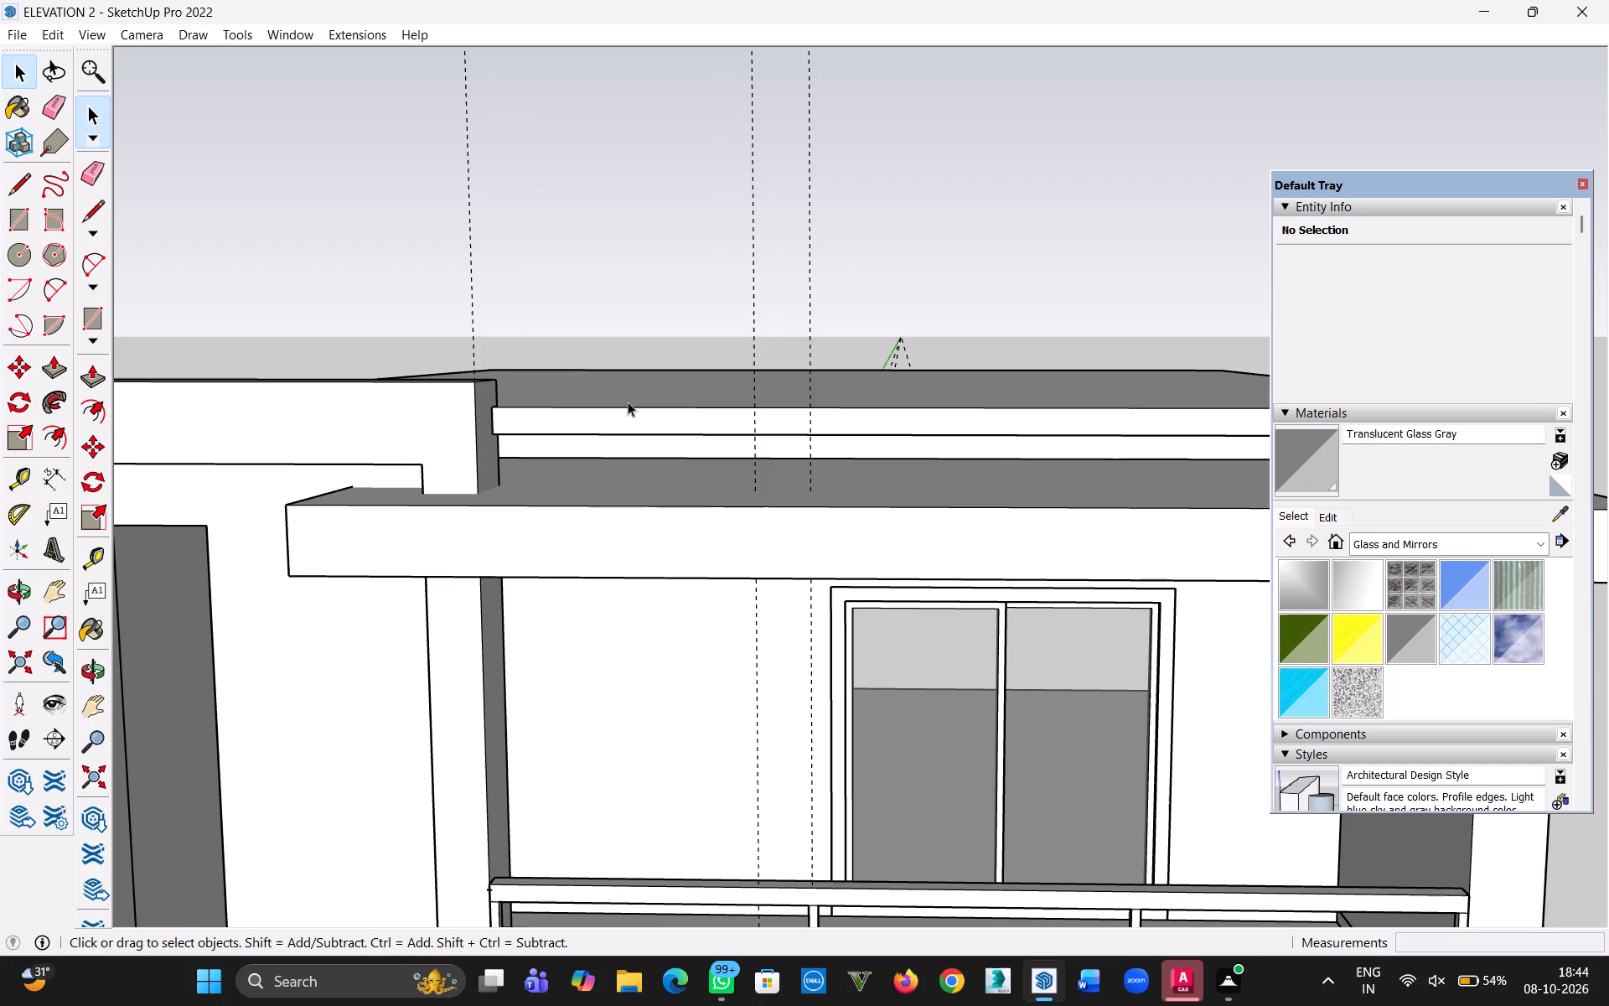
pyautogui.scroll(2, 621, 415)
pyautogui.scroll(-1, 621, 417)
pyautogui.doubleClick(627, 422)
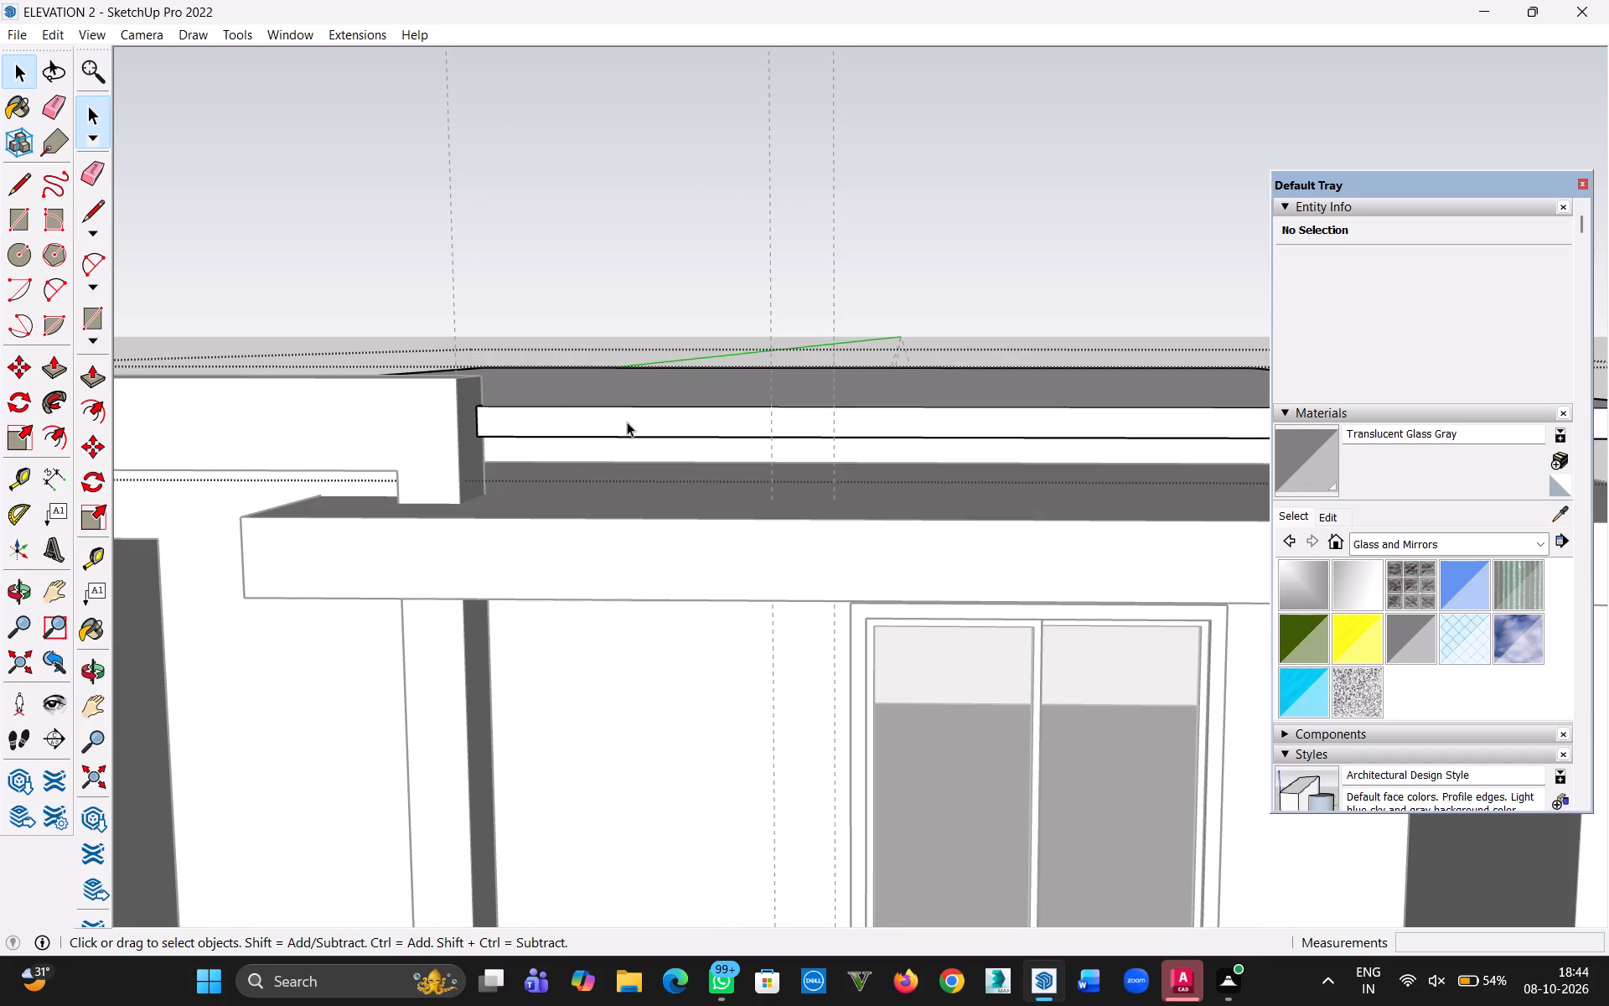
pyautogui.press('p')
pyautogui.click(644, 410)
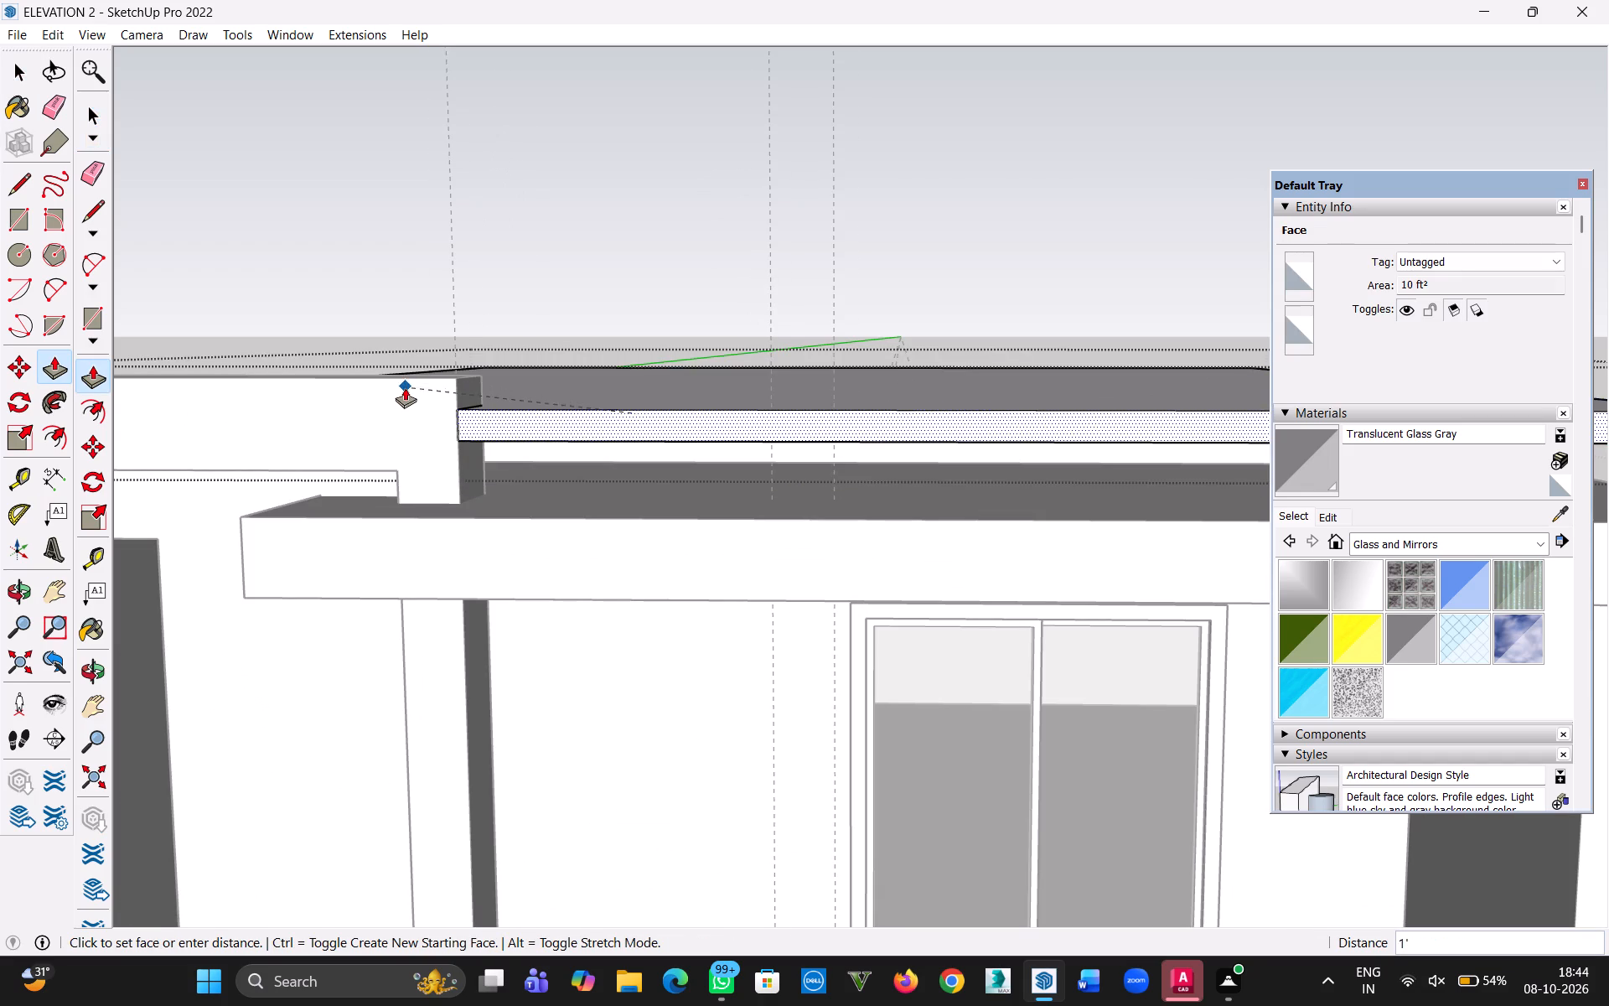
pyautogui.click(405, 387)
pyautogui.click(21, 72)
pyautogui.click(634, 255)
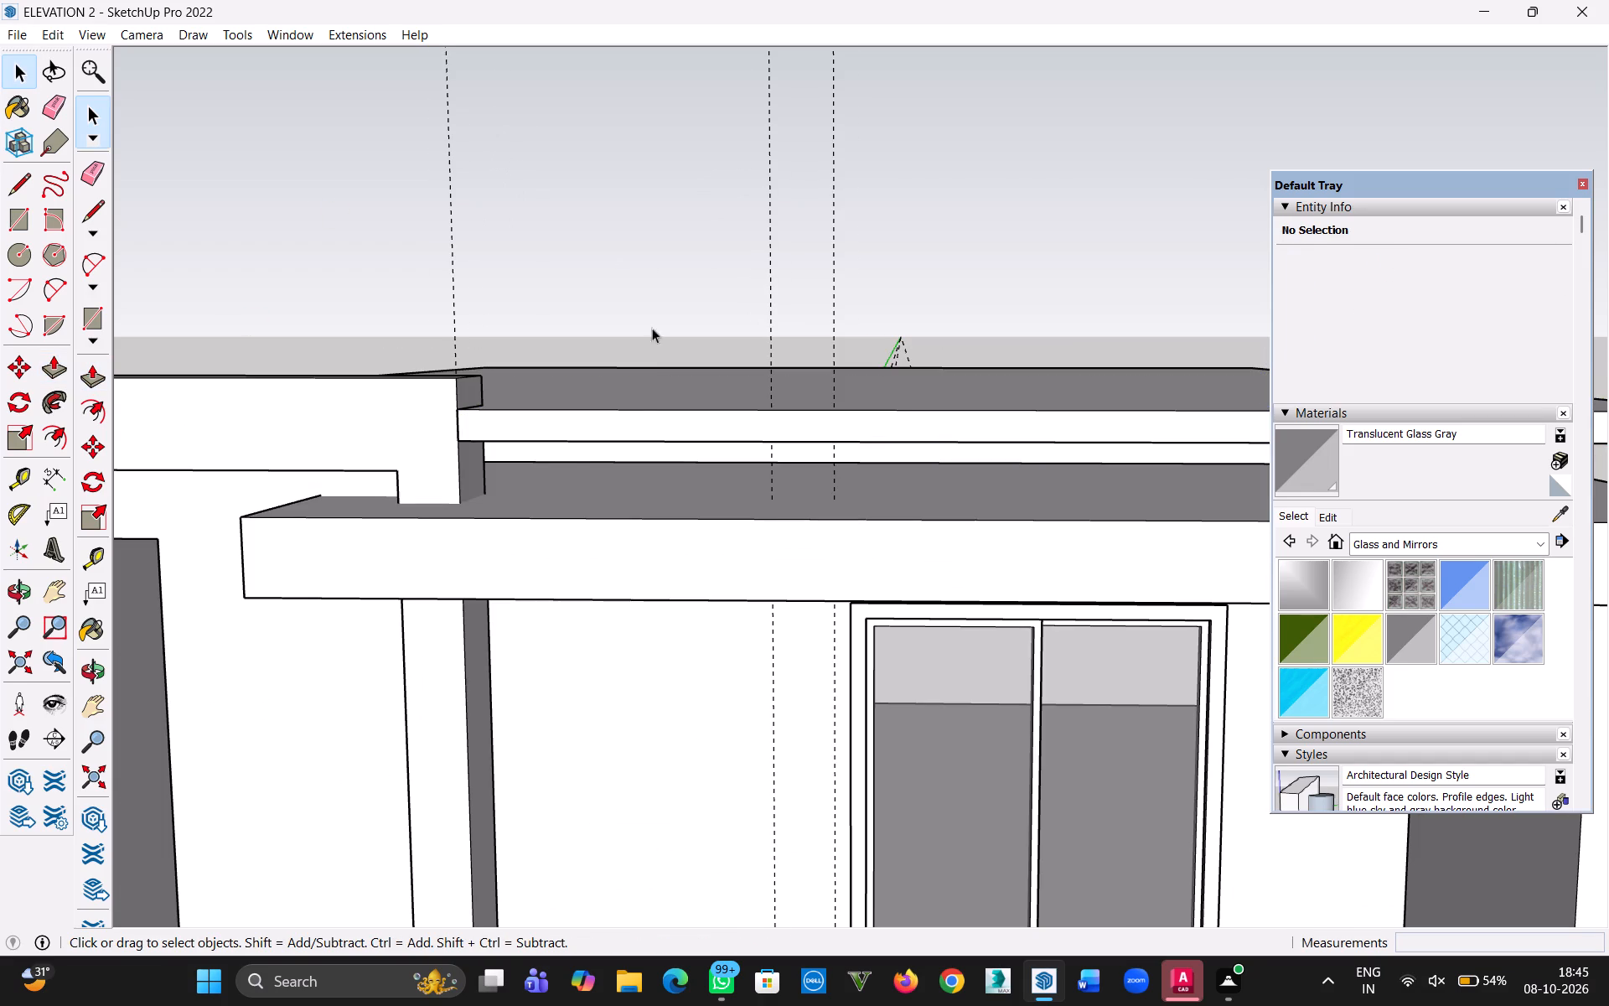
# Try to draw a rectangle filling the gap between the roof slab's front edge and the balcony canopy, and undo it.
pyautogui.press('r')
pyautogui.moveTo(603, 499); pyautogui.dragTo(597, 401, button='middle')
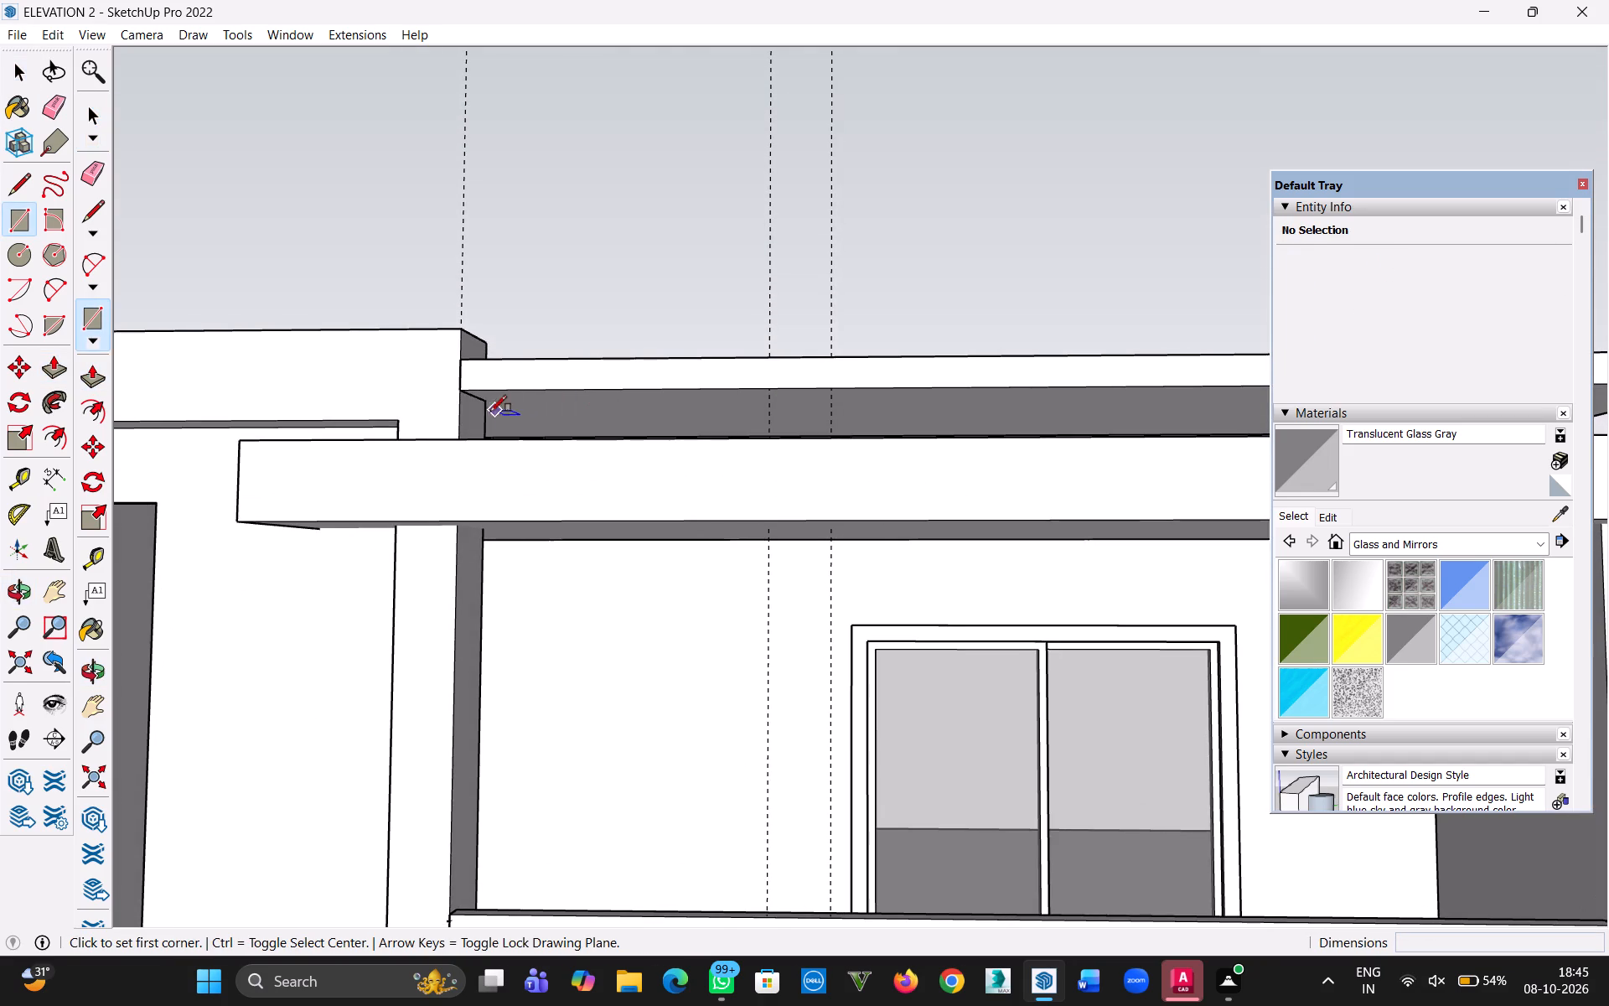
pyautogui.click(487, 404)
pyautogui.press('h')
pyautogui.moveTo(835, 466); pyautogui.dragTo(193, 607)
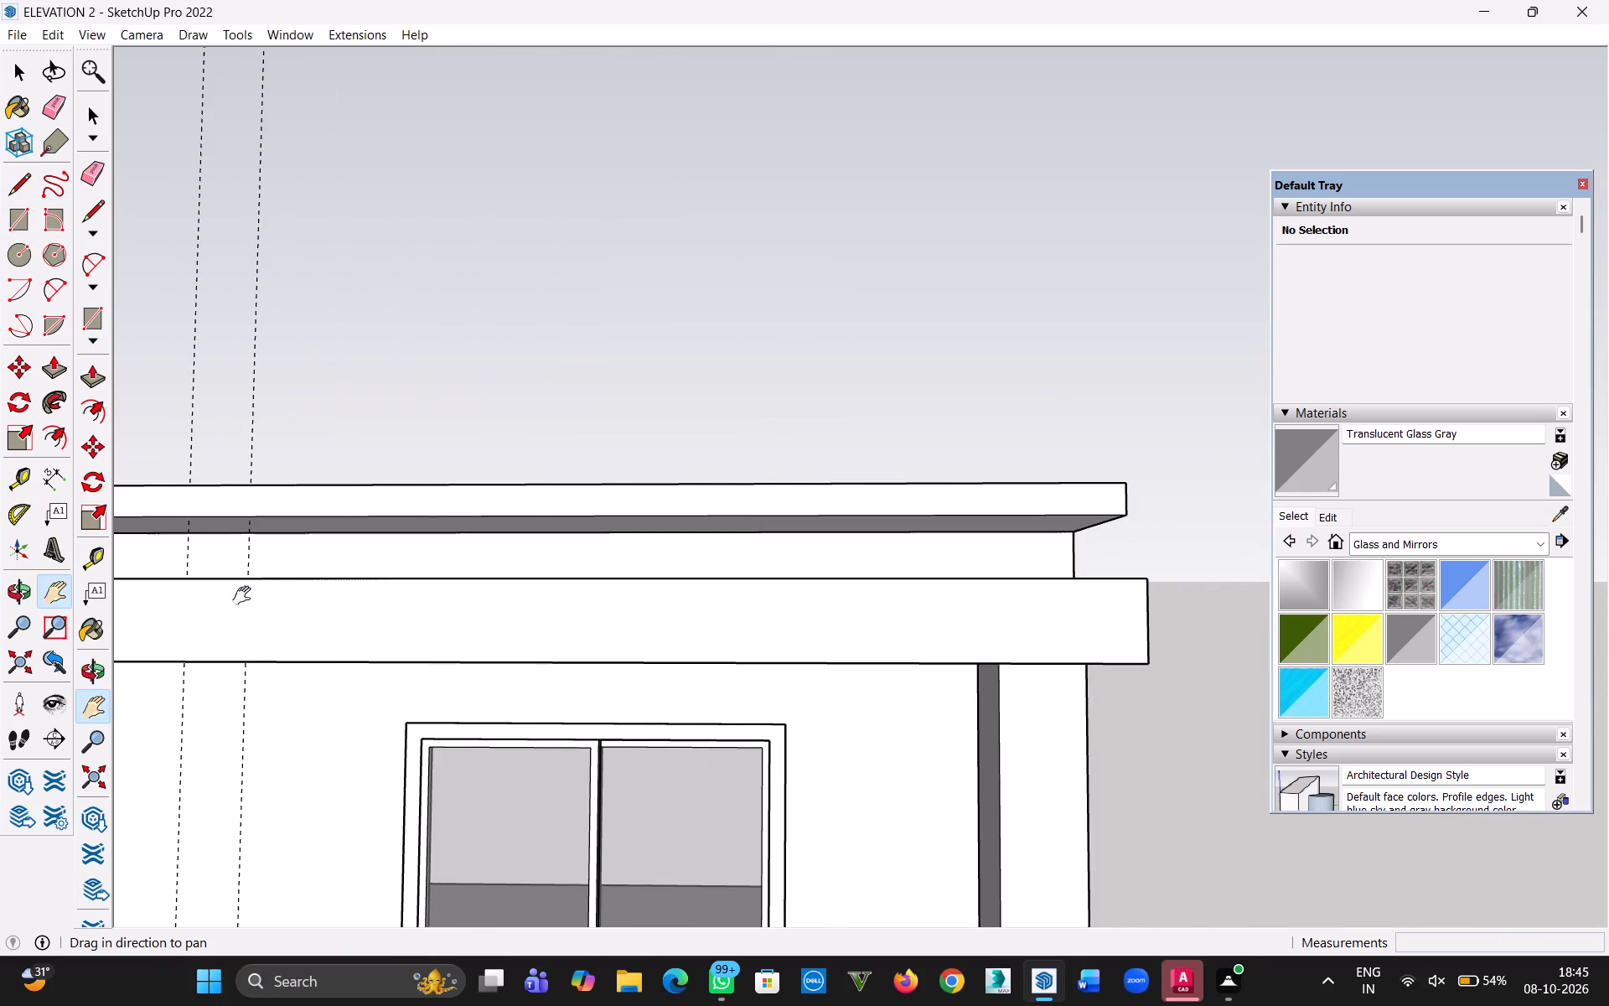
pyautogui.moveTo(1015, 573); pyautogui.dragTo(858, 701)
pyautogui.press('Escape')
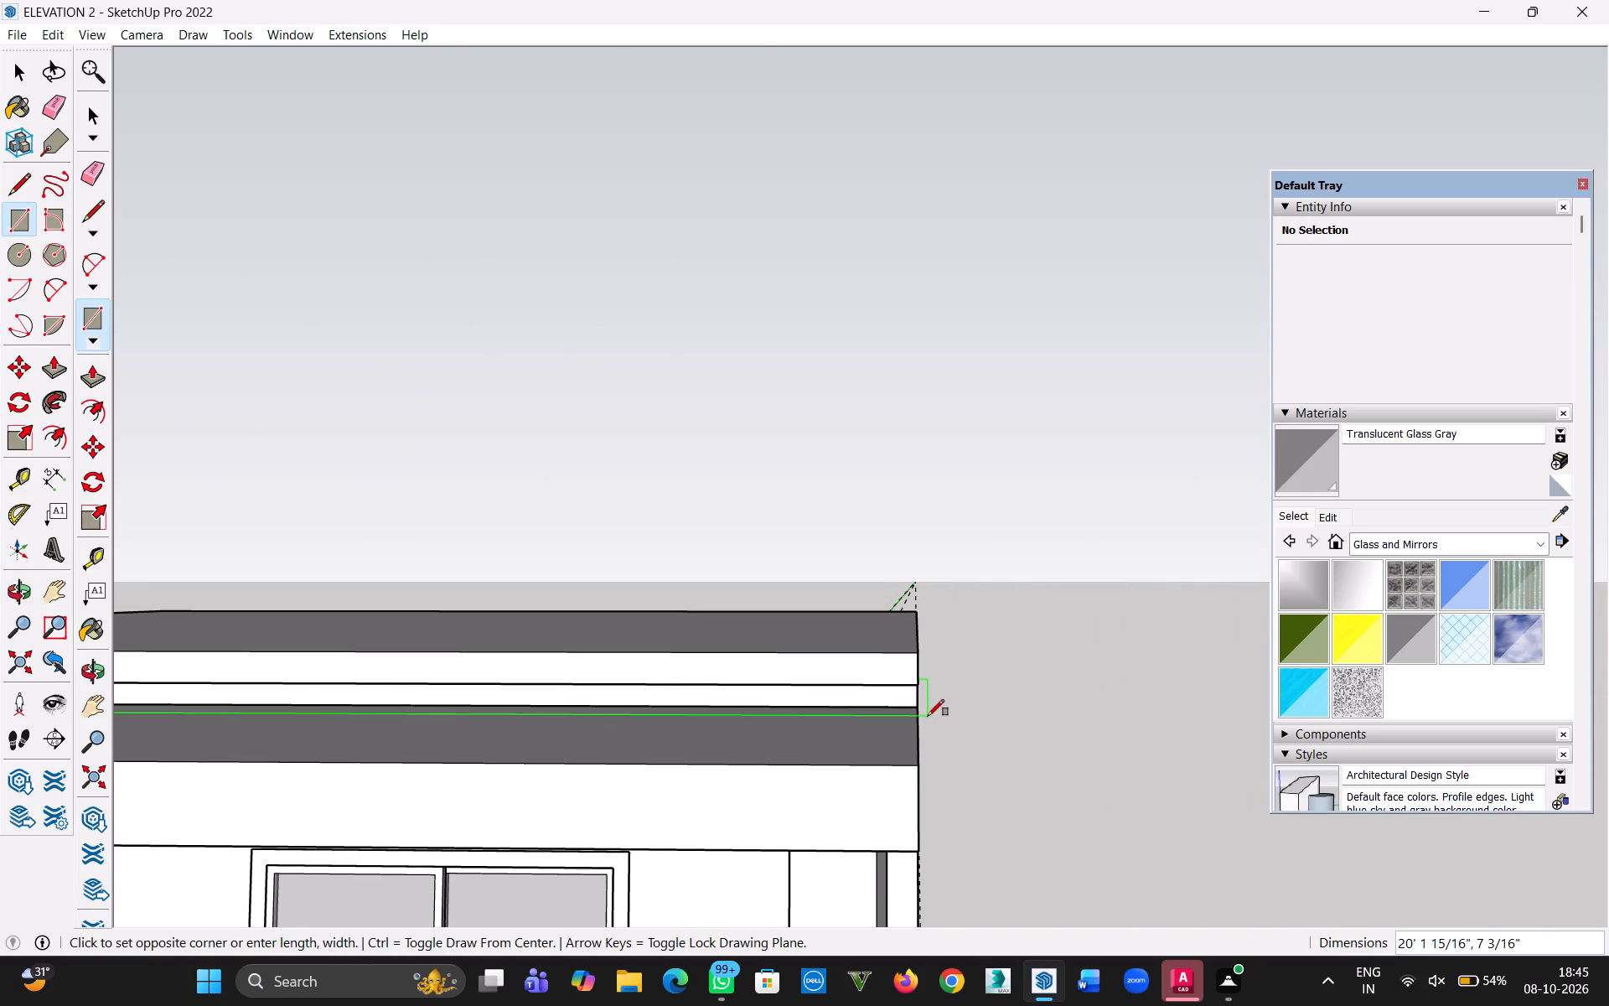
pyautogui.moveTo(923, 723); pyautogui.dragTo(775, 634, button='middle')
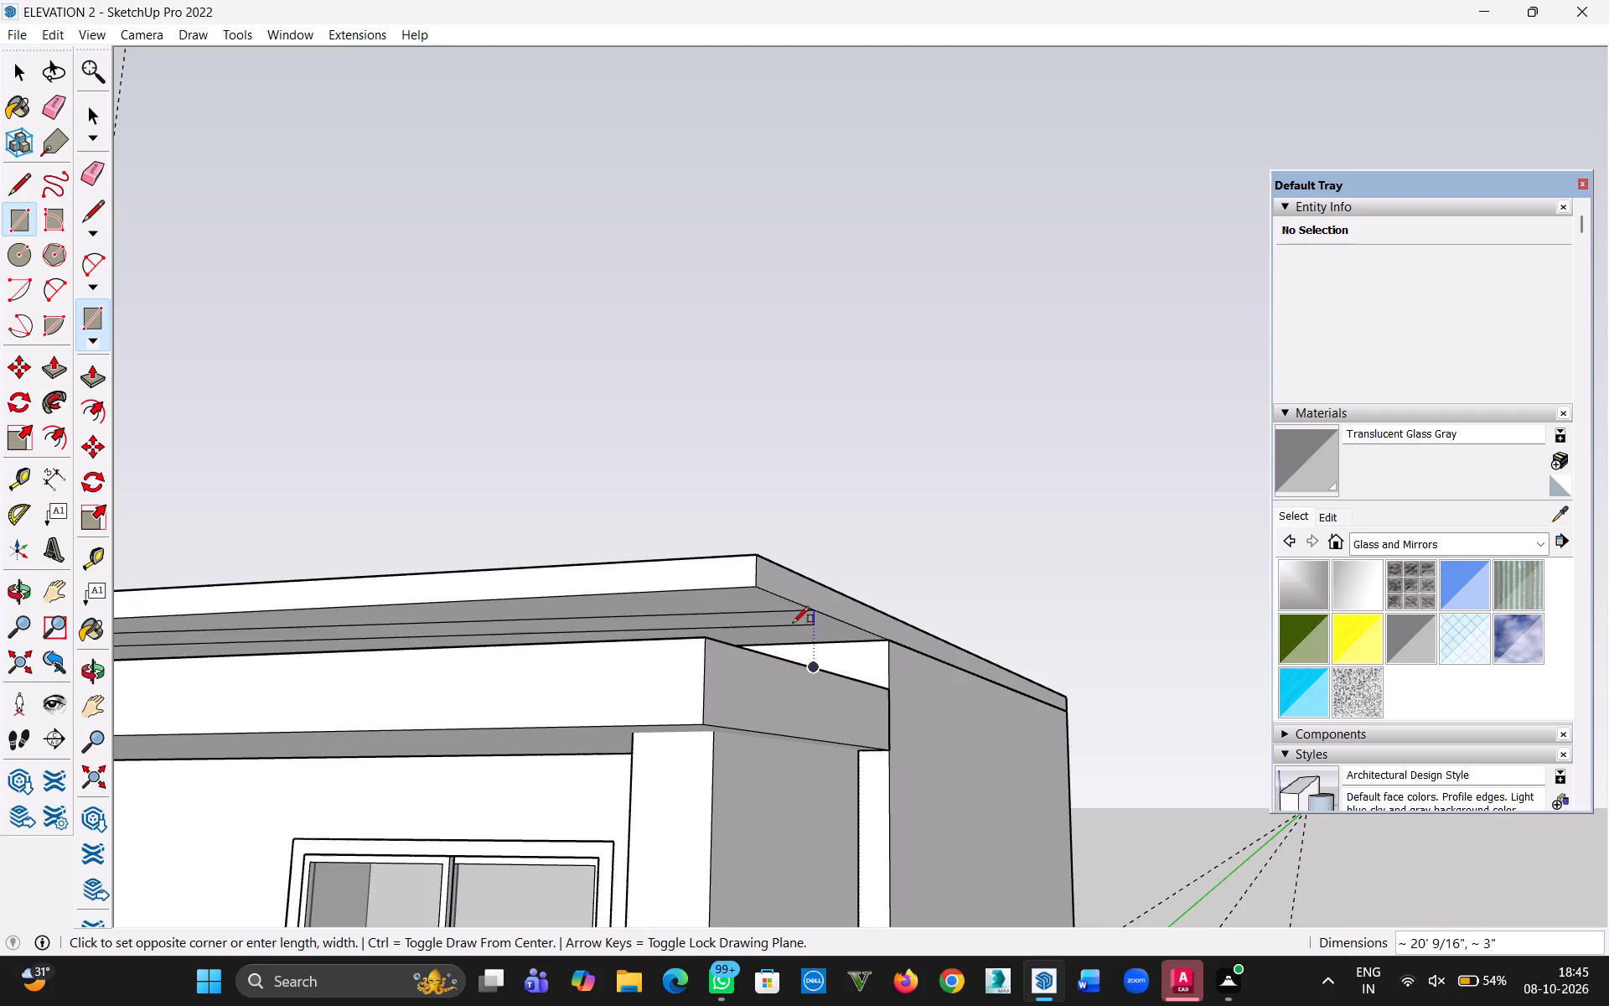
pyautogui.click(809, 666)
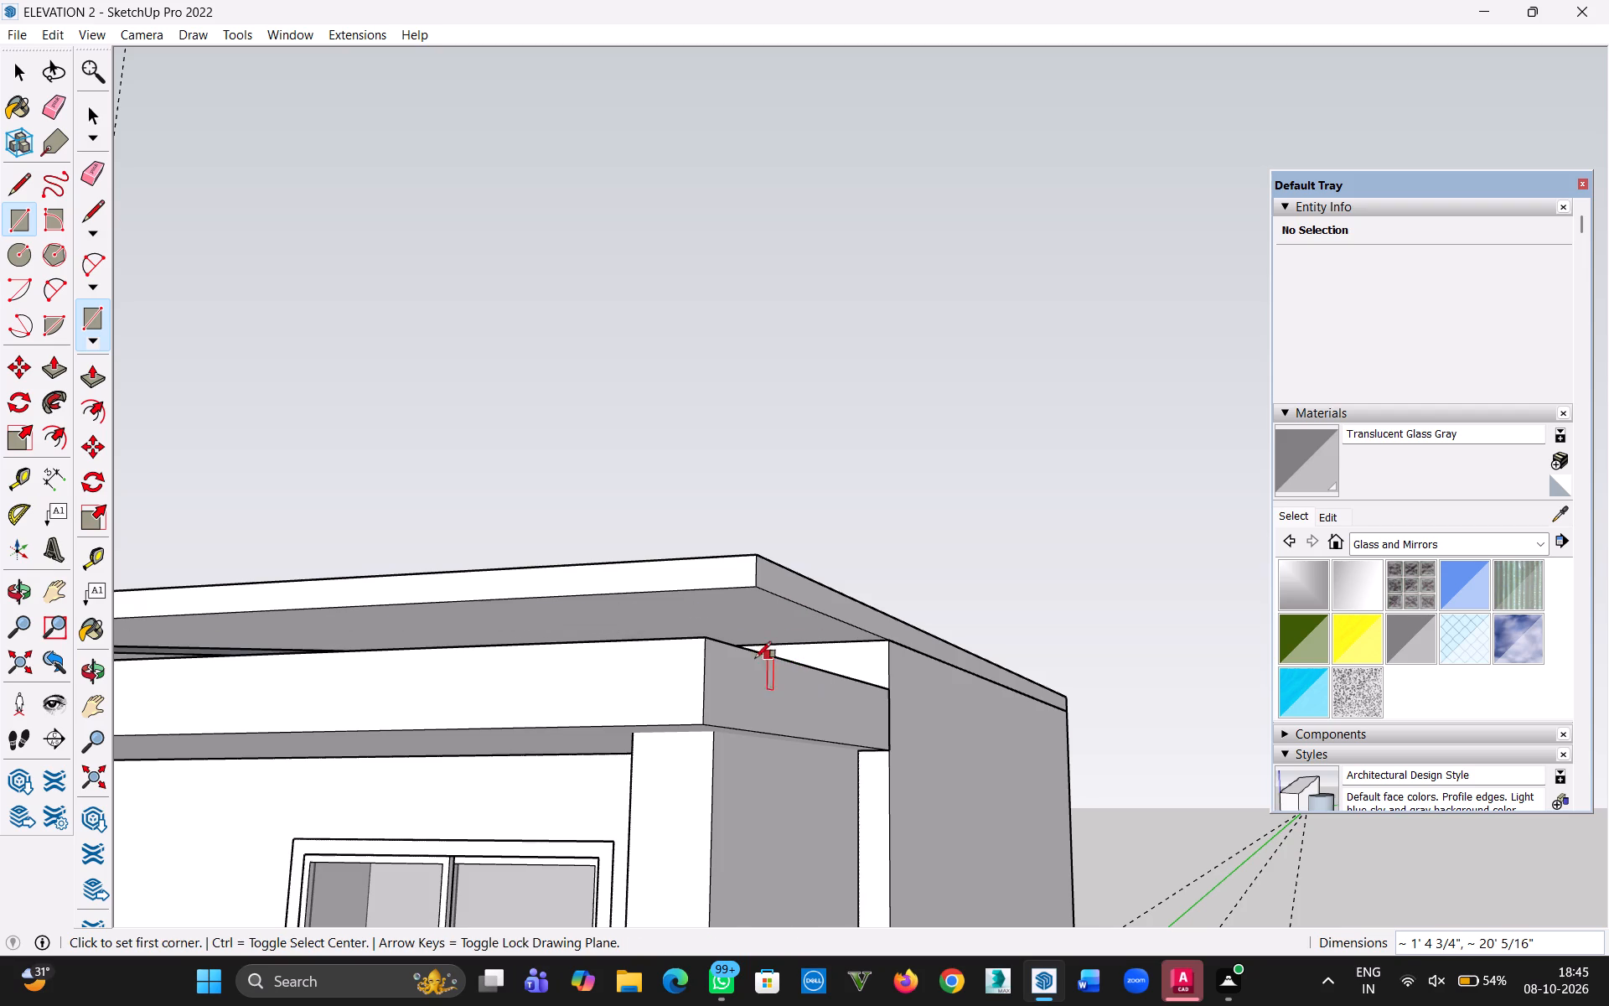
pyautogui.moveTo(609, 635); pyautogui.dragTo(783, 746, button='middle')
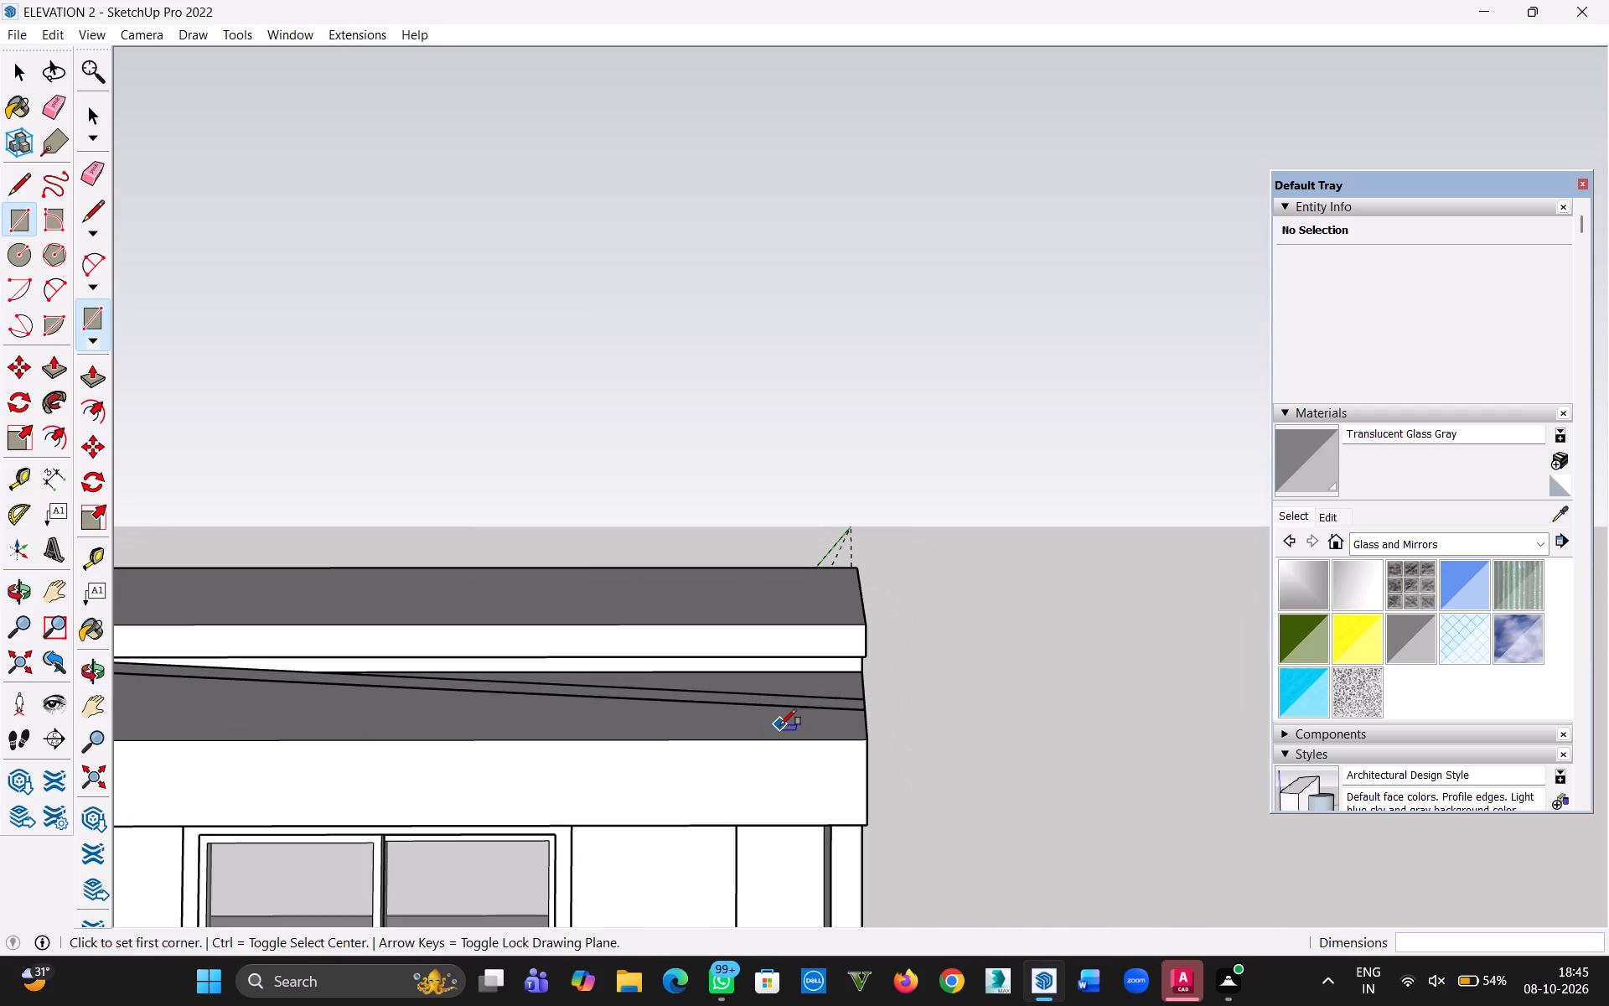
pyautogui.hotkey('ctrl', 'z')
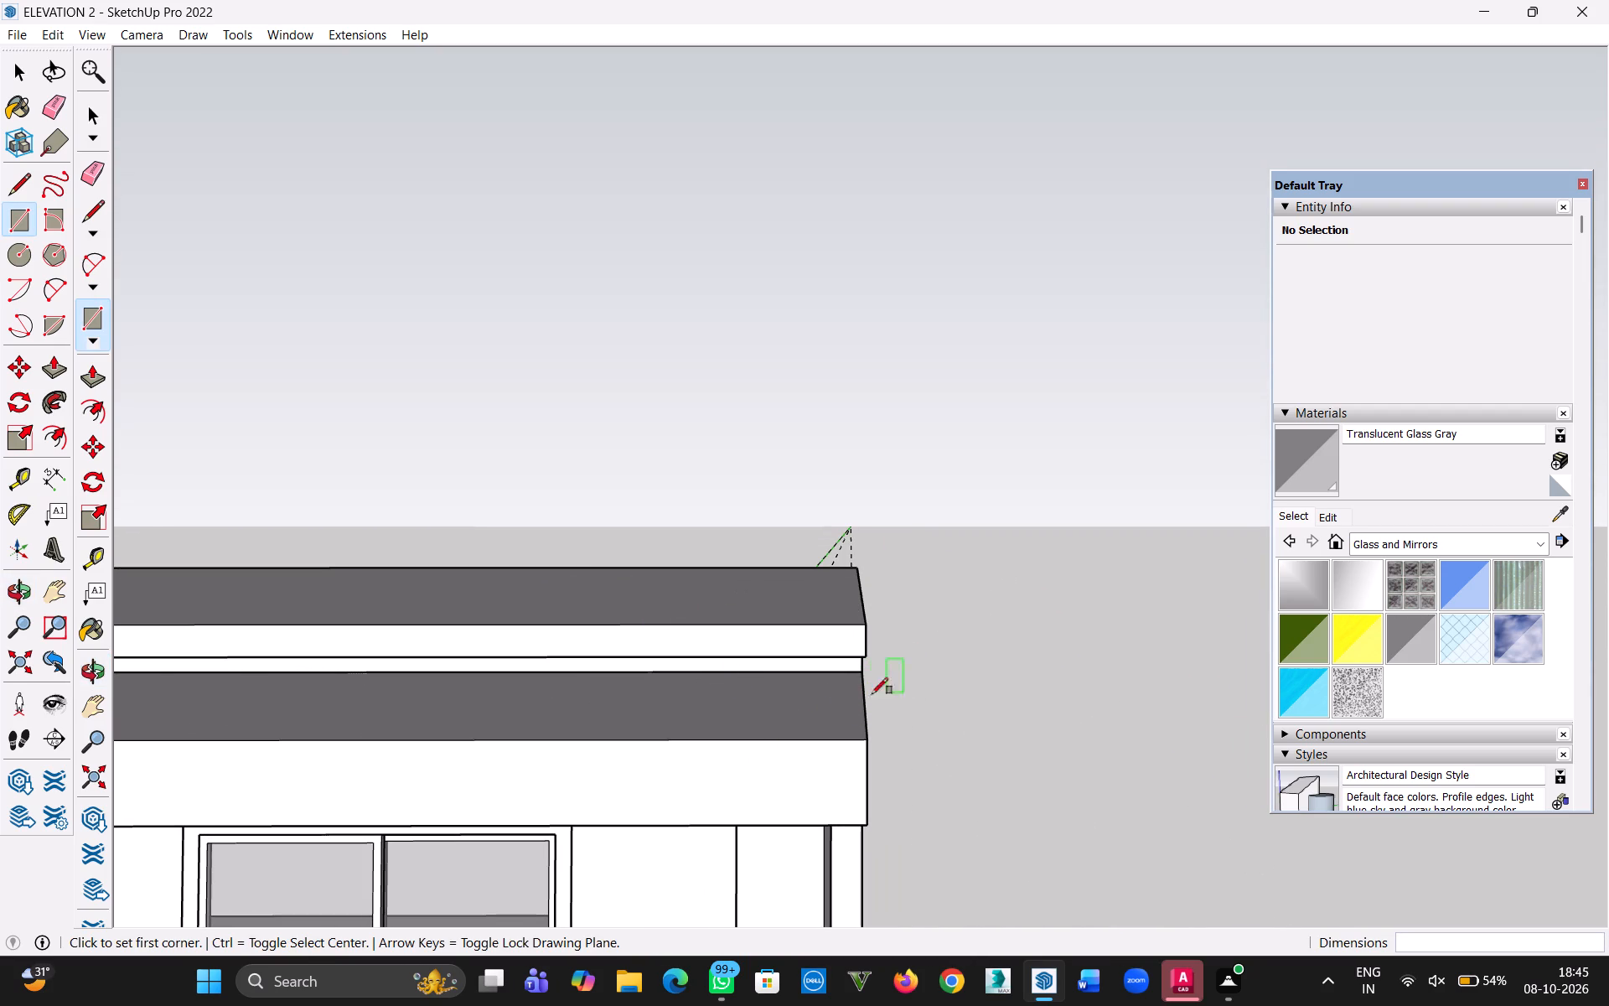
# Place a guide on the canopy's top about 1' 10 9/16" behind its front edge, directly below the roof slab's front corner.
pyautogui.moveTo(823, 695); pyautogui.dragTo(385, 692, button='middle')
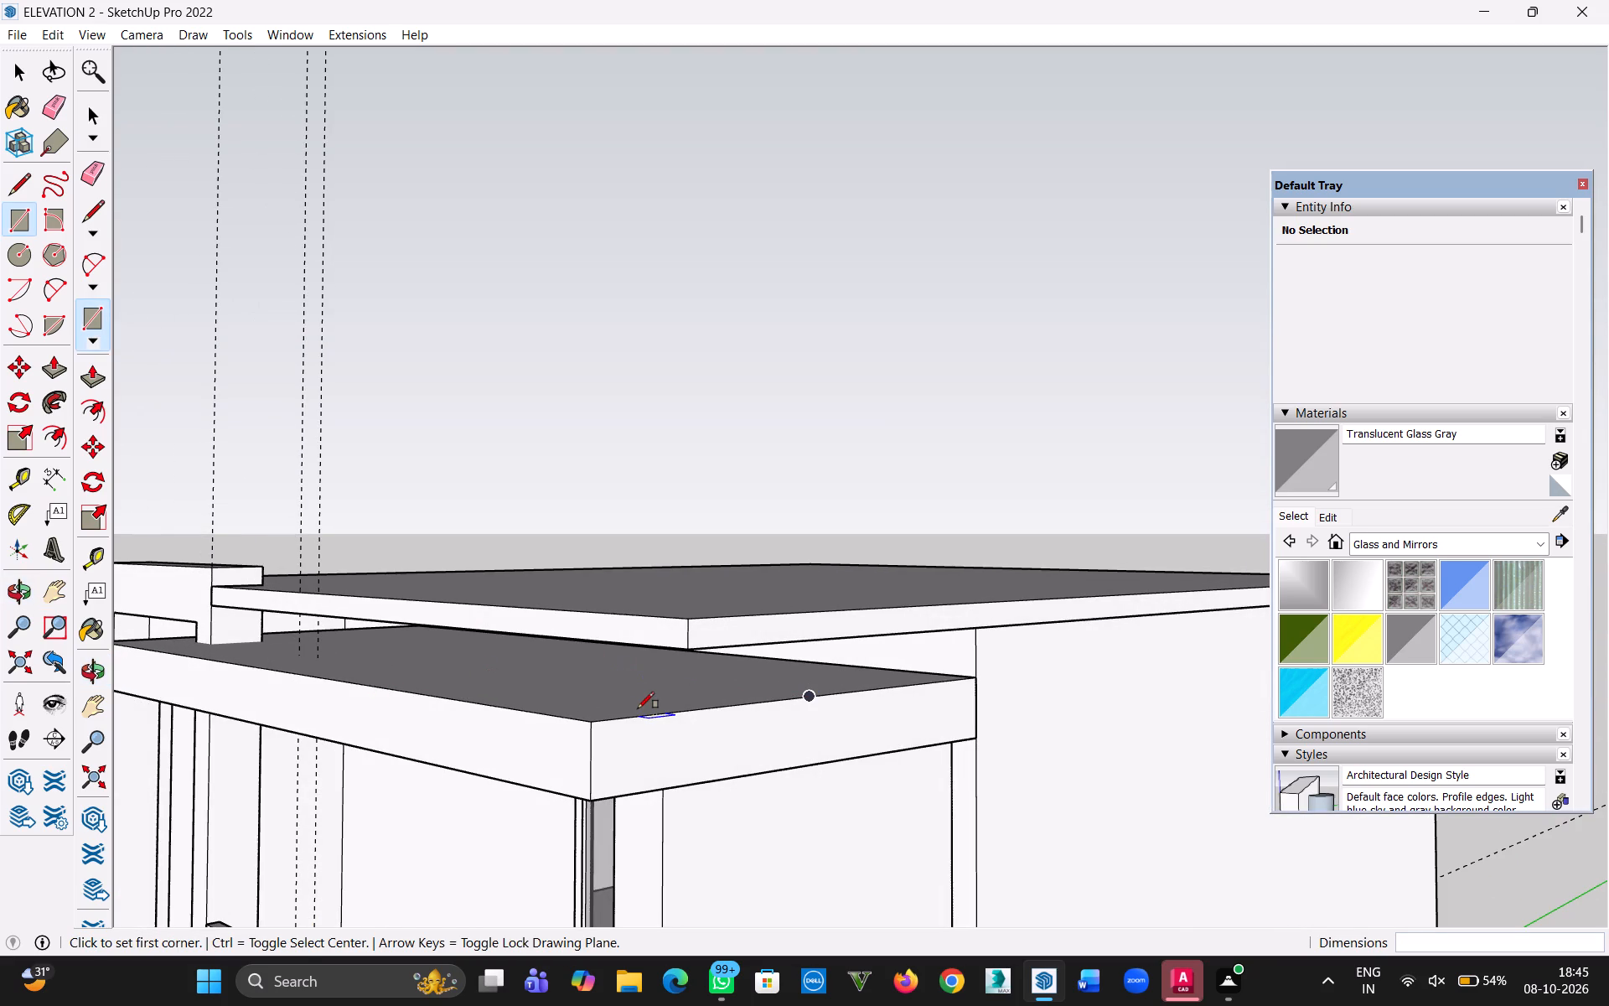
pyautogui.press('t')
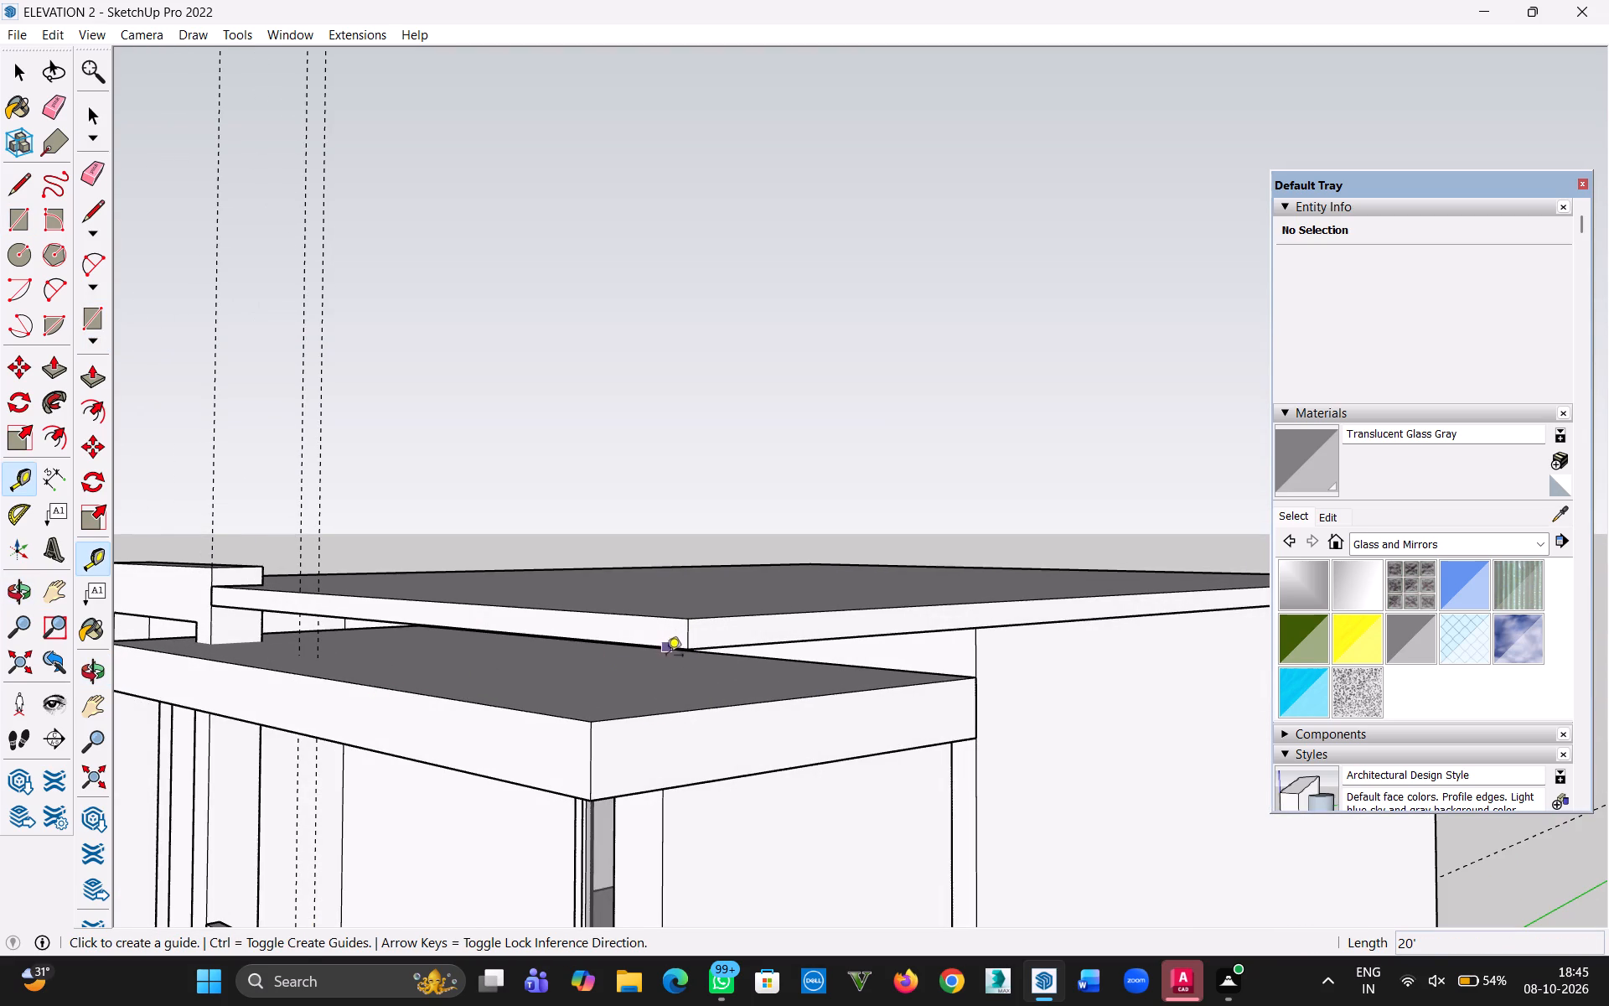
pyautogui.click(551, 717)
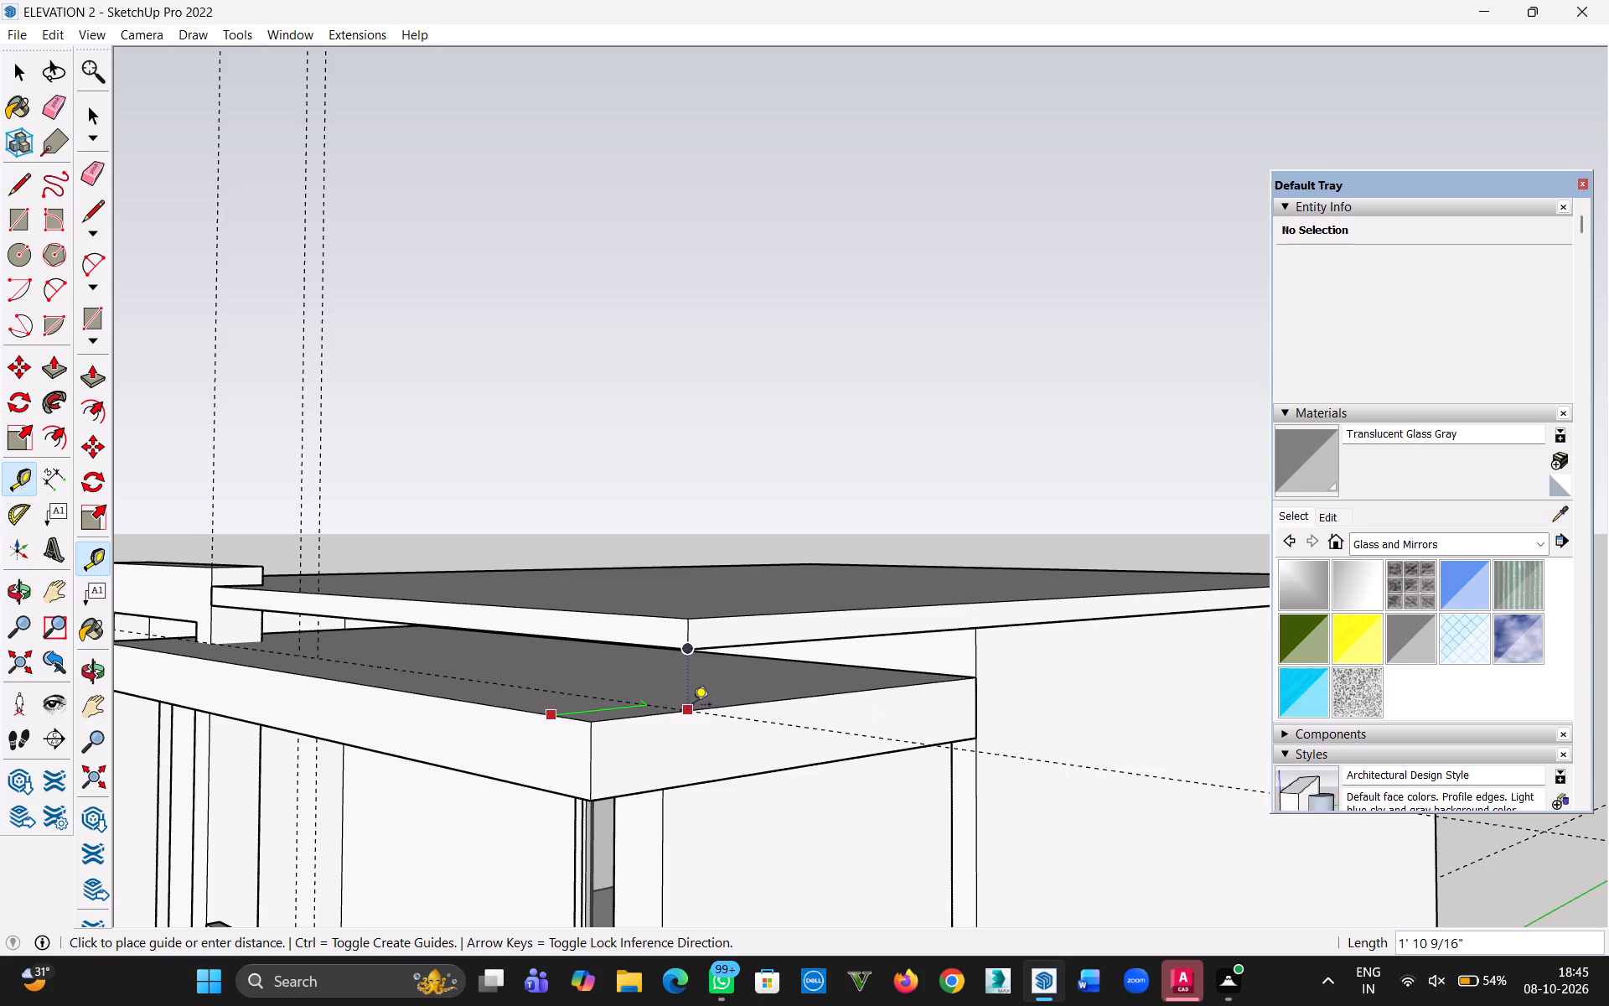
pyautogui.click(693, 706)
# Draw a 20' by 11 15/16" vertical rectangle from the slab's front lower edge down to the guide on the canopy.
pyautogui.press('r')
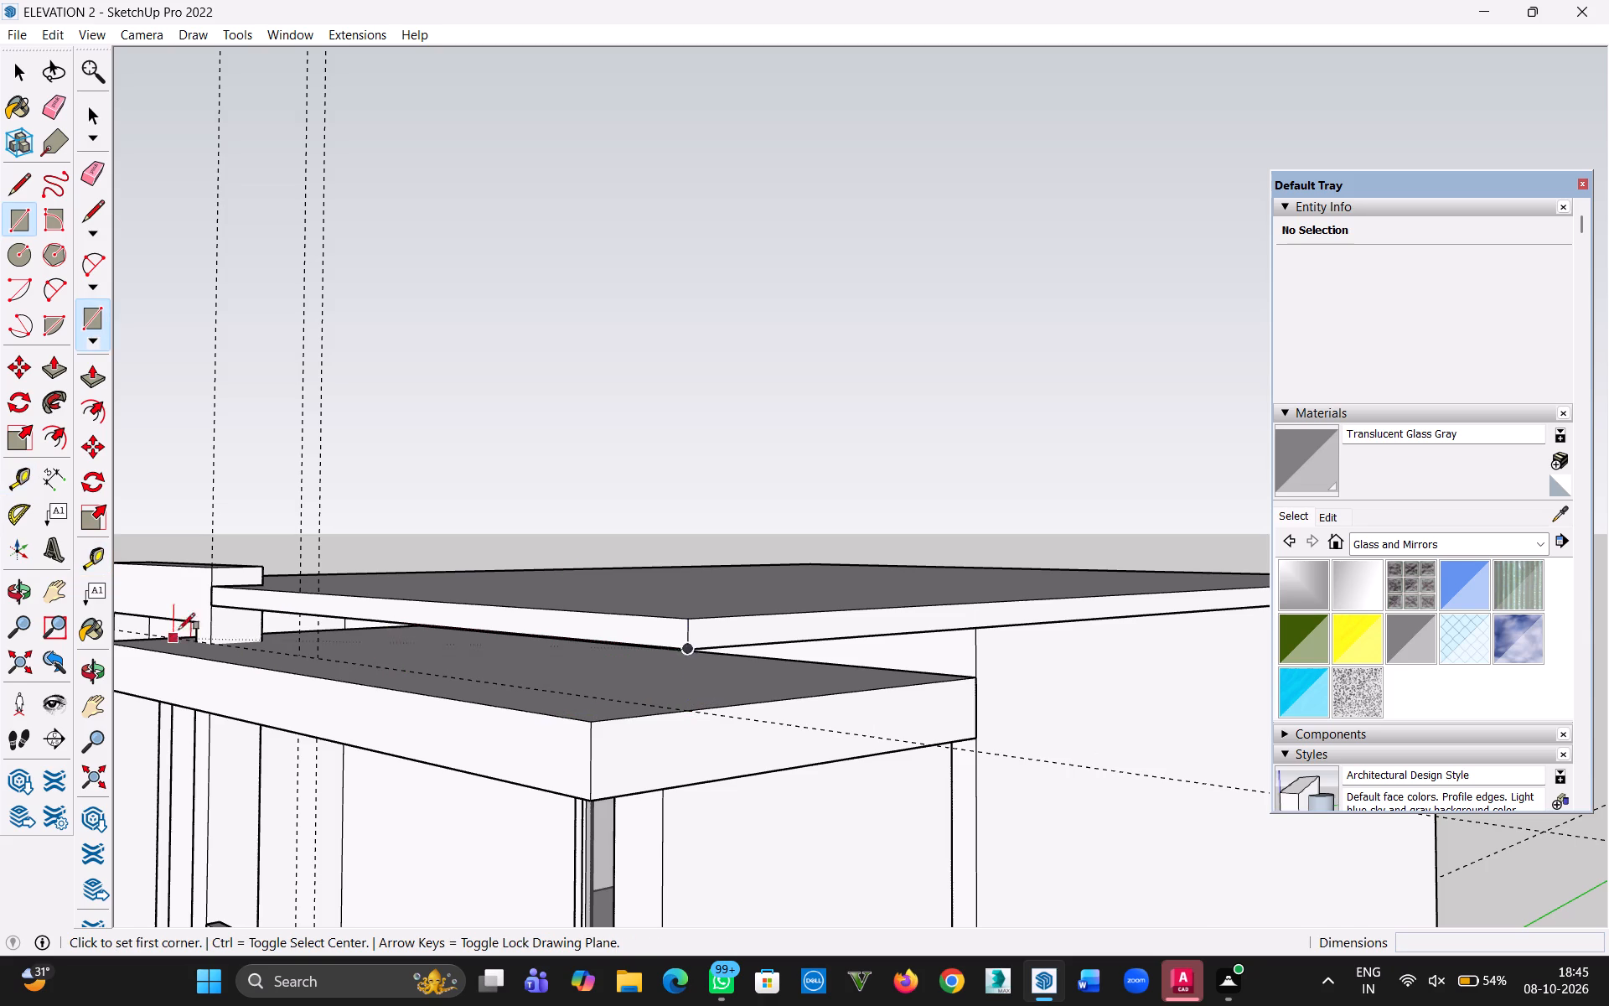
pyautogui.click(206, 612)
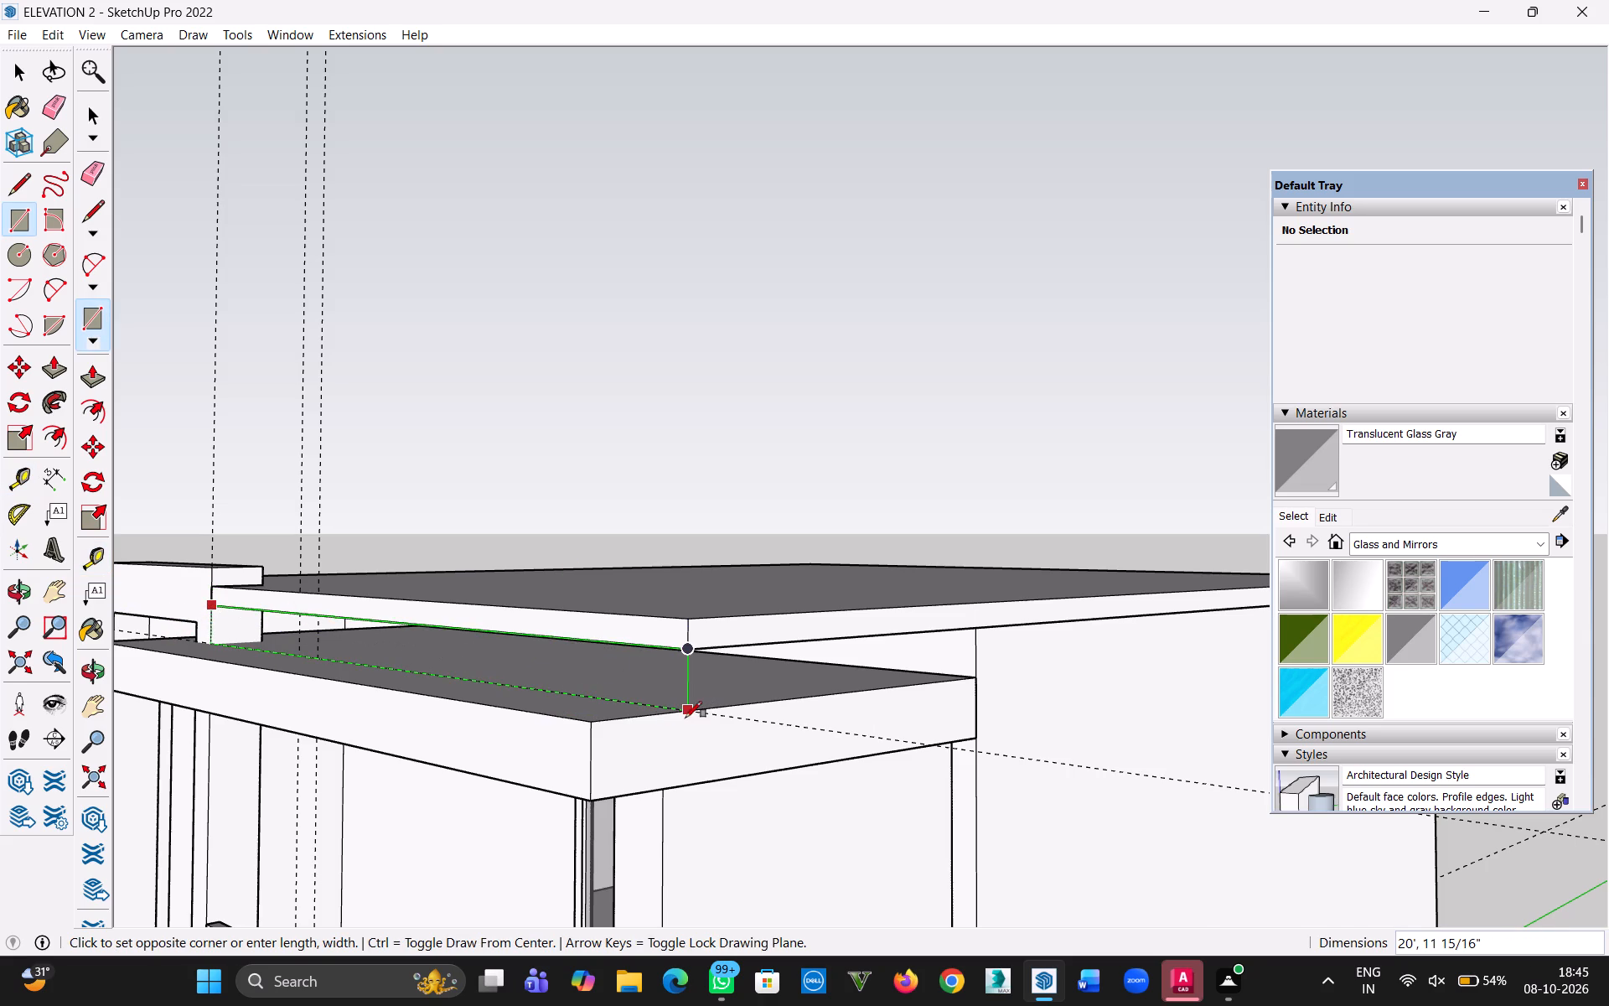
pyautogui.click(692, 718)
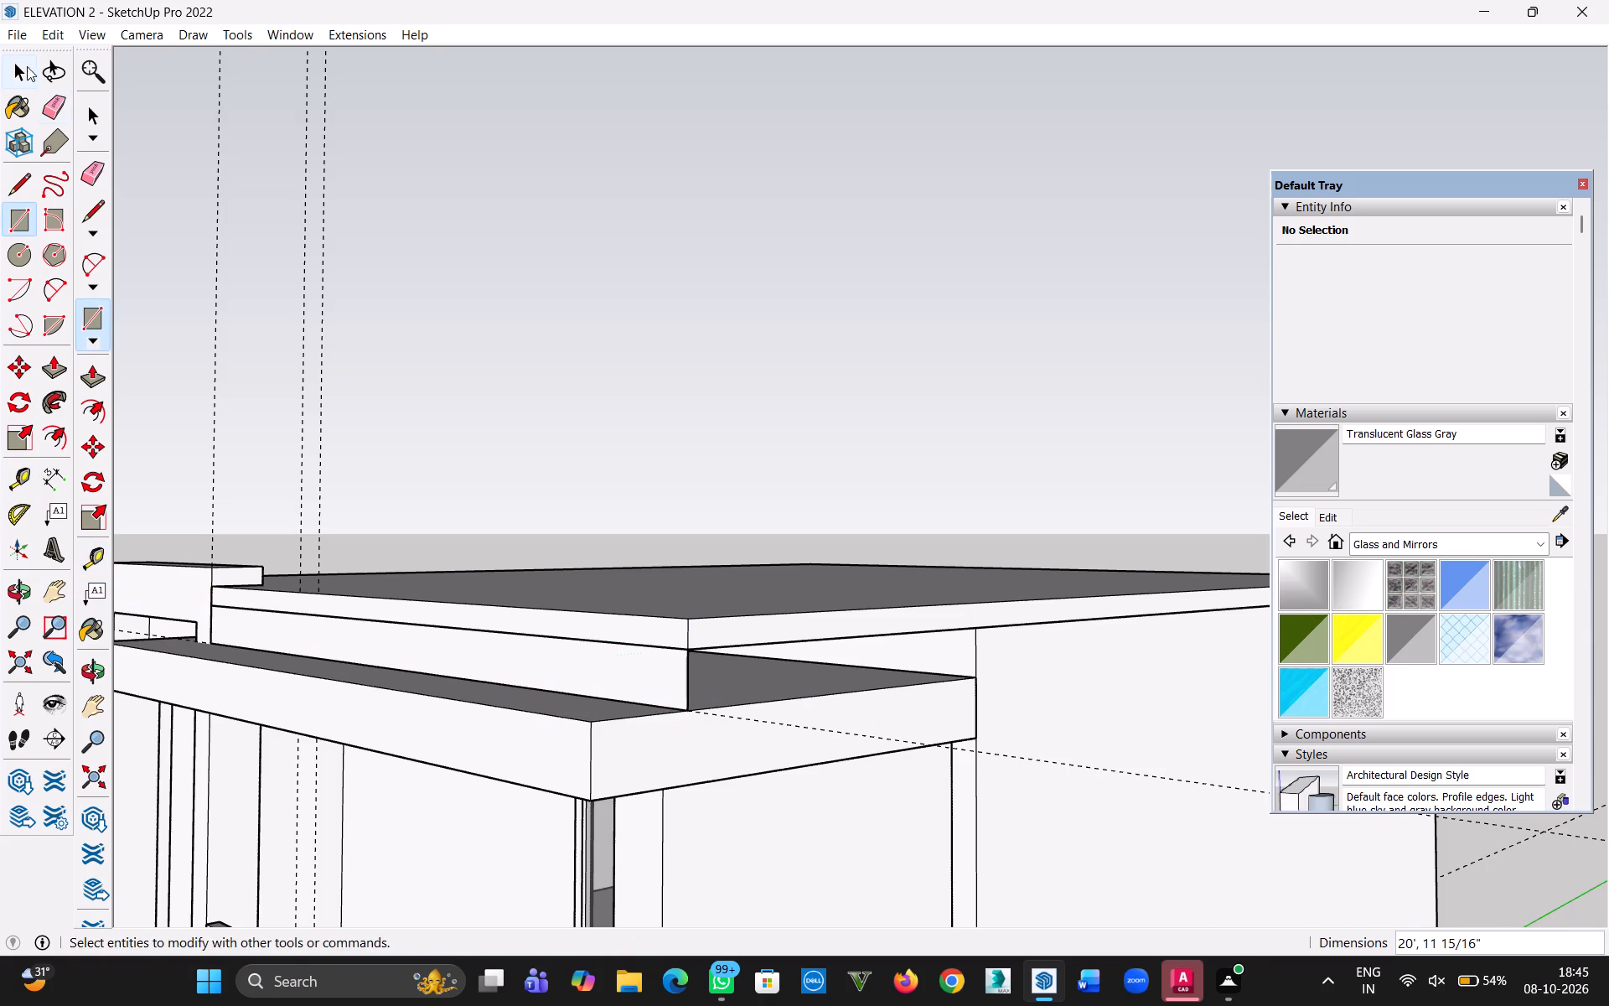
pyautogui.click(17, 70)
# Draw a 7' 4" by 11 15/16" rectangle closing the side gap between the roof slab and the canopy.
pyautogui.moveTo(989, 639); pyautogui.dragTo(720, 668, button='middle')
pyautogui.press('r')
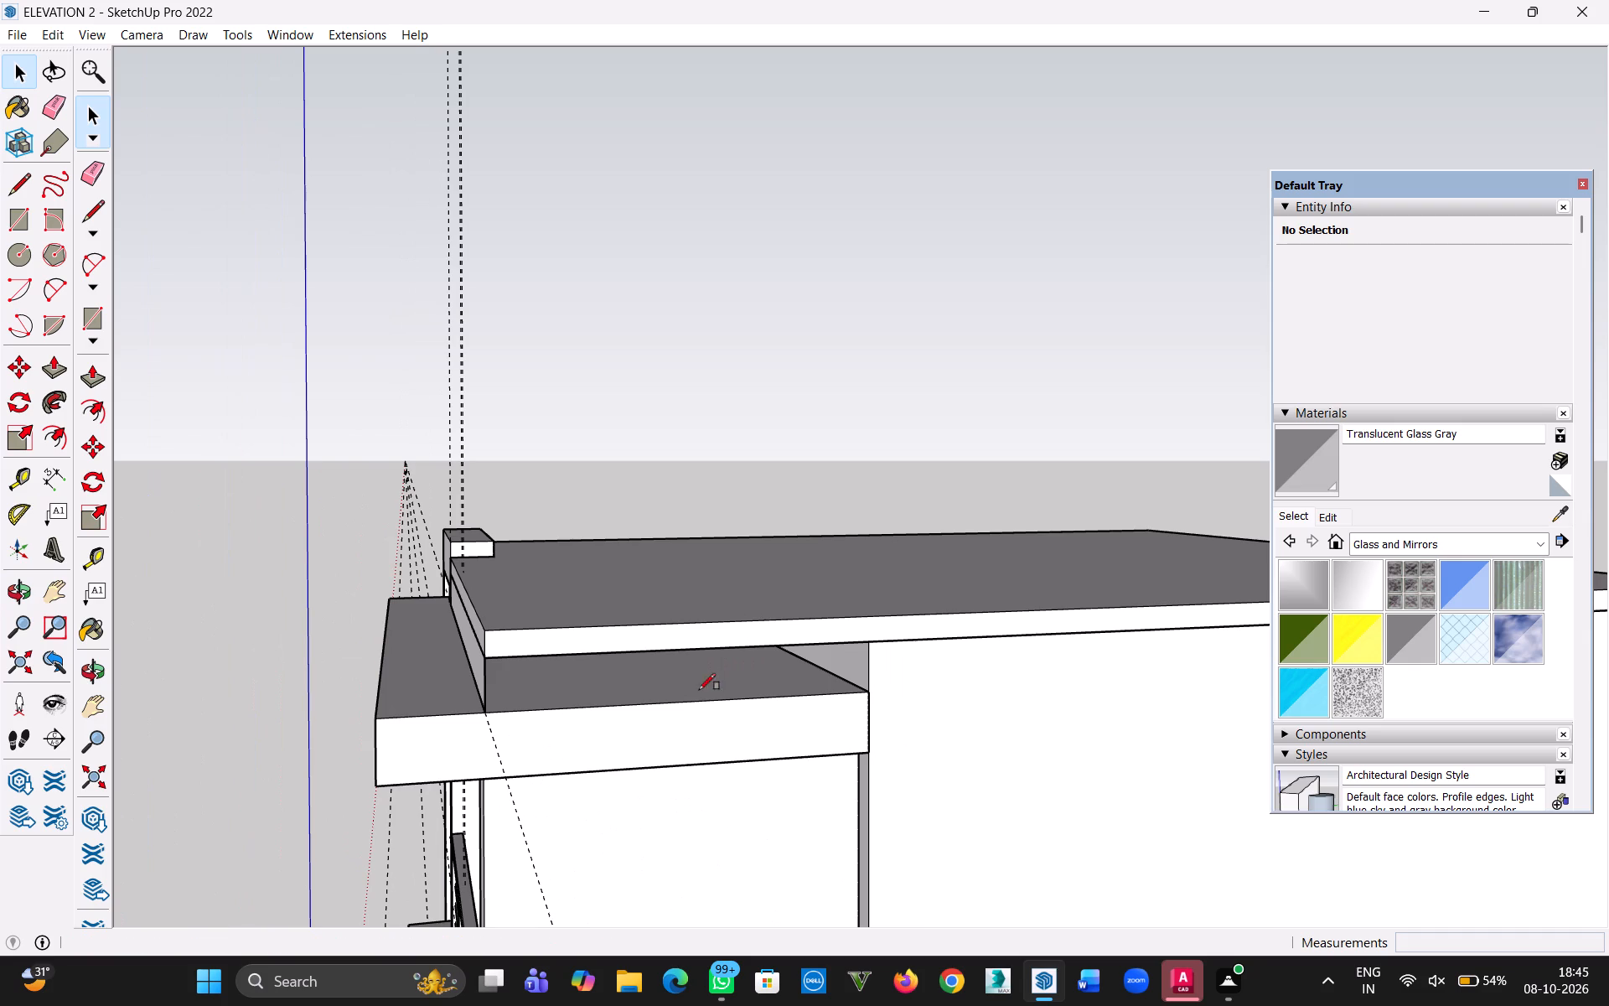
pyautogui.click(489, 659)
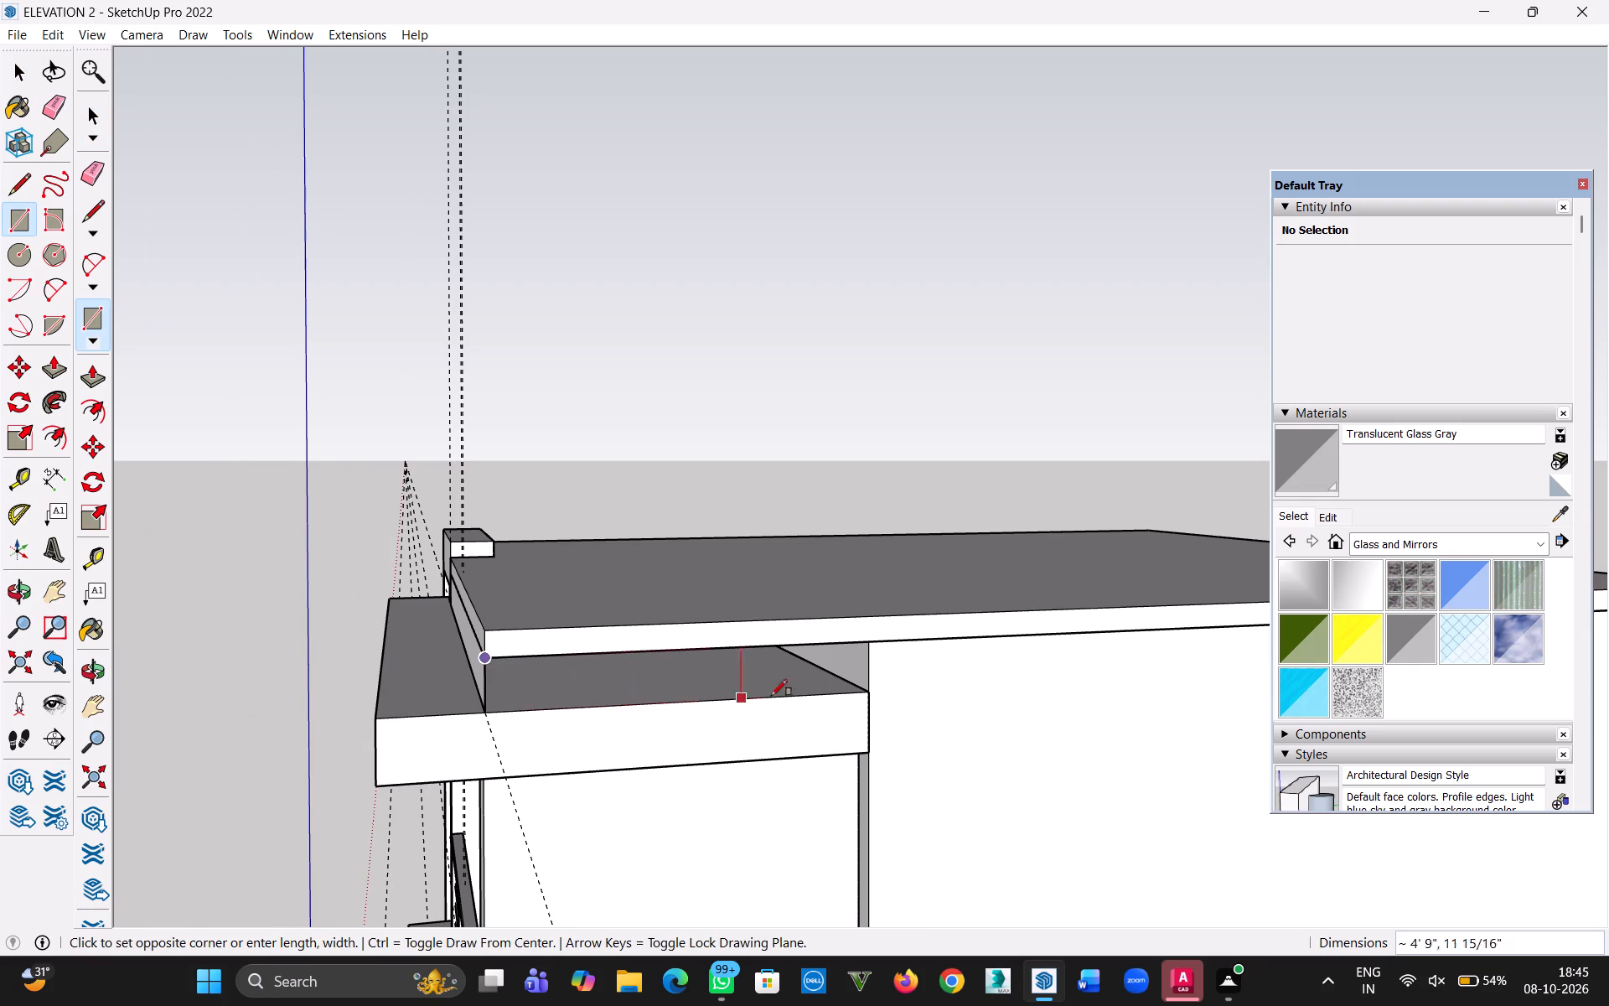
pyautogui.click(861, 696)
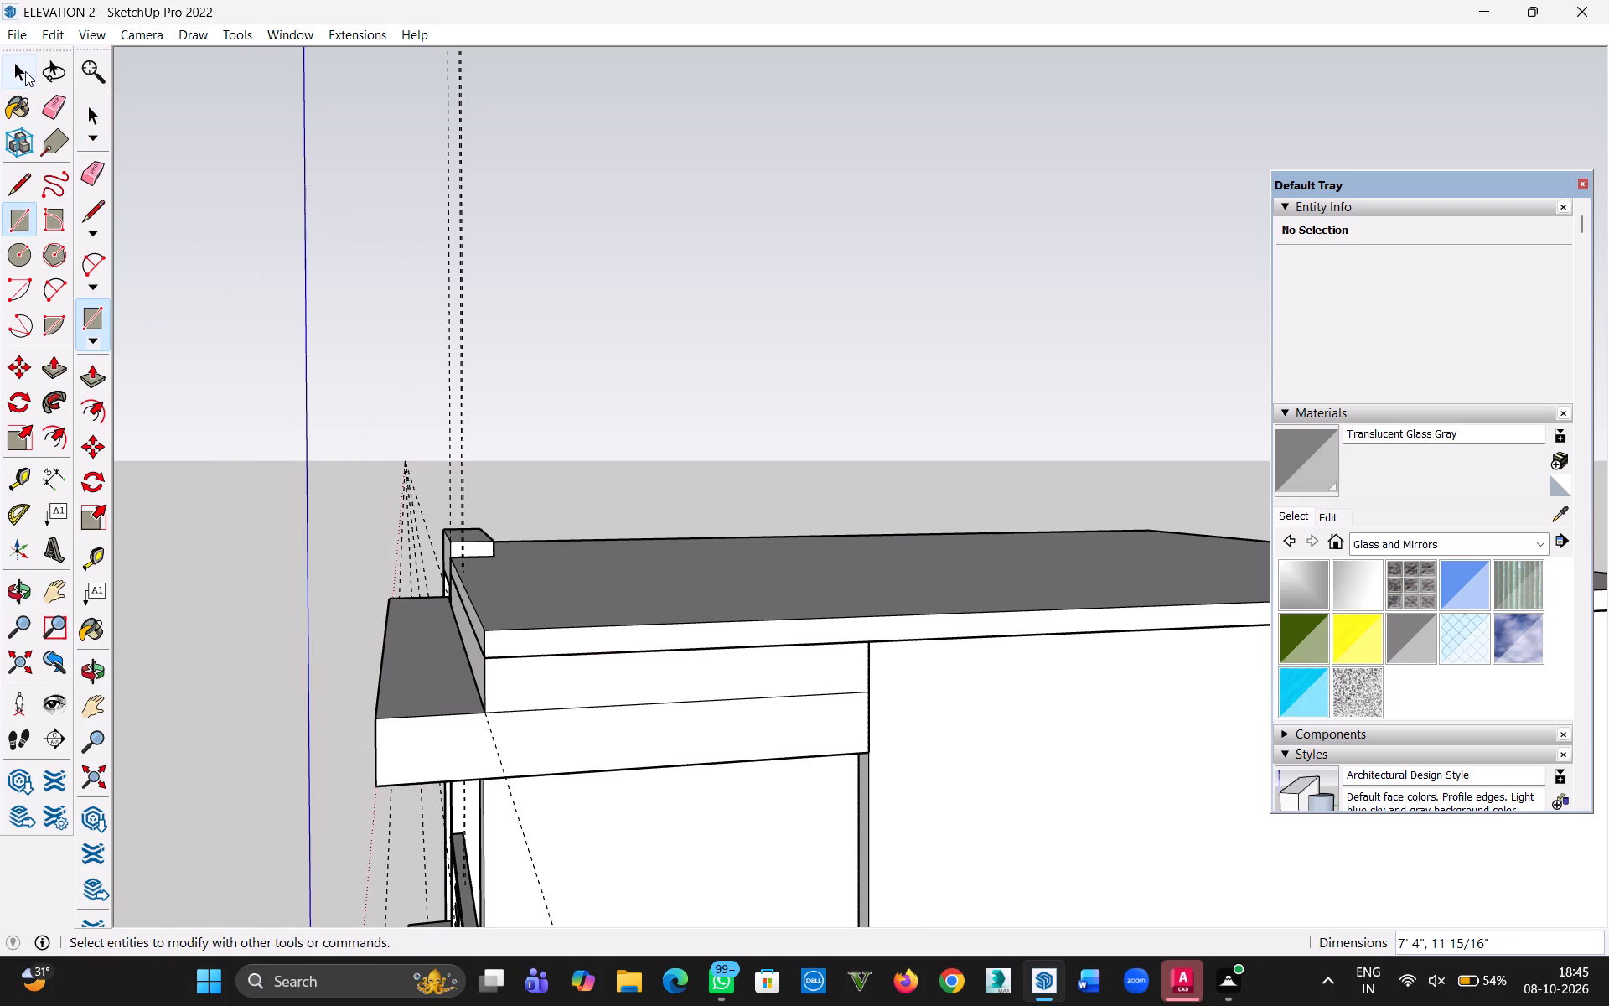
pyautogui.click(25, 71)
# Extrude the front infill face between the slab and canopy inward 5" to give it thickness.
pyautogui.moveTo(290, 470); pyautogui.dragTo(727, 491, button='middle')
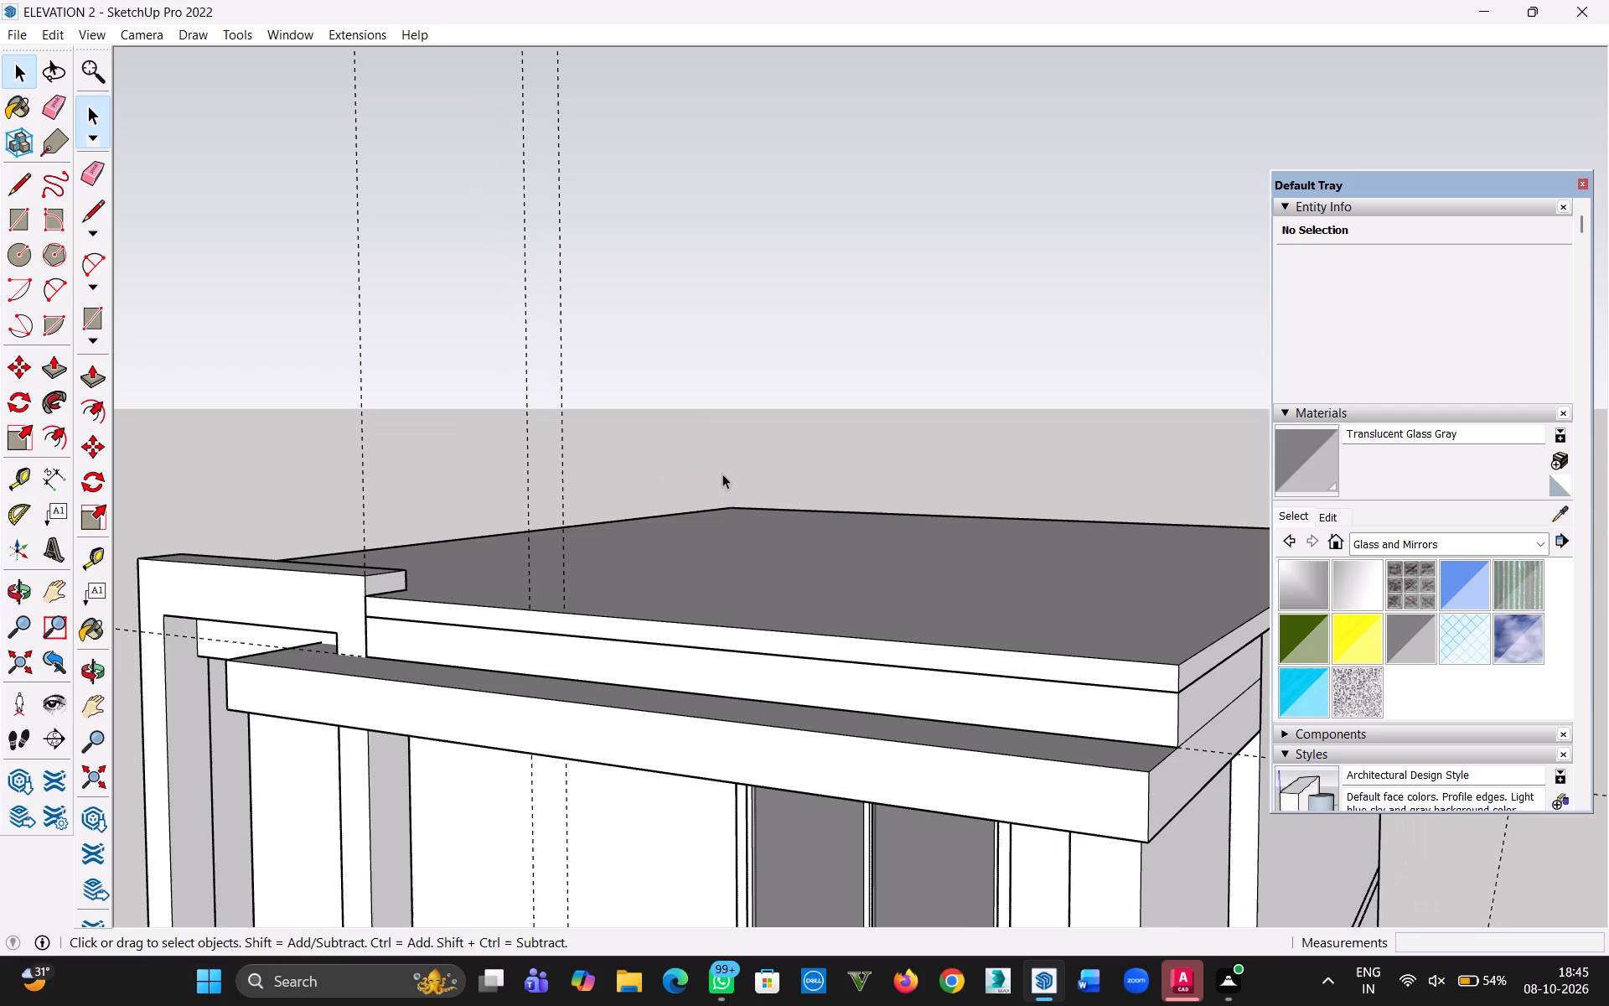
pyautogui.moveTo(413, 662); pyautogui.dragTo(716, 655, button='middle')
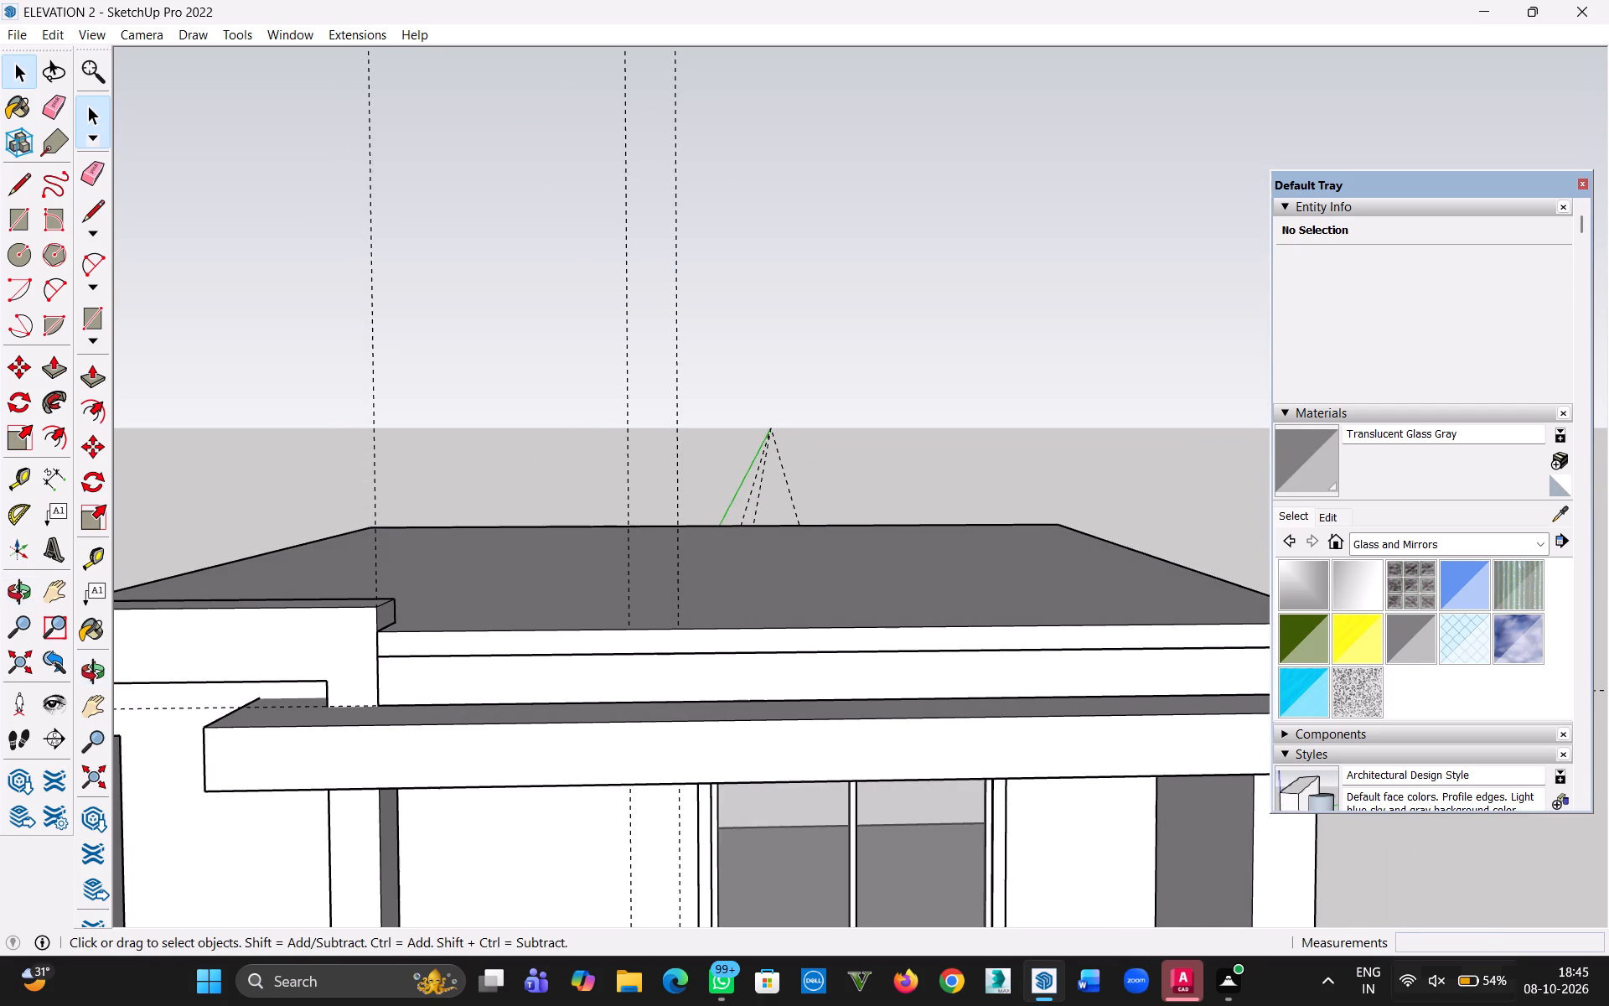
pyautogui.press('p')
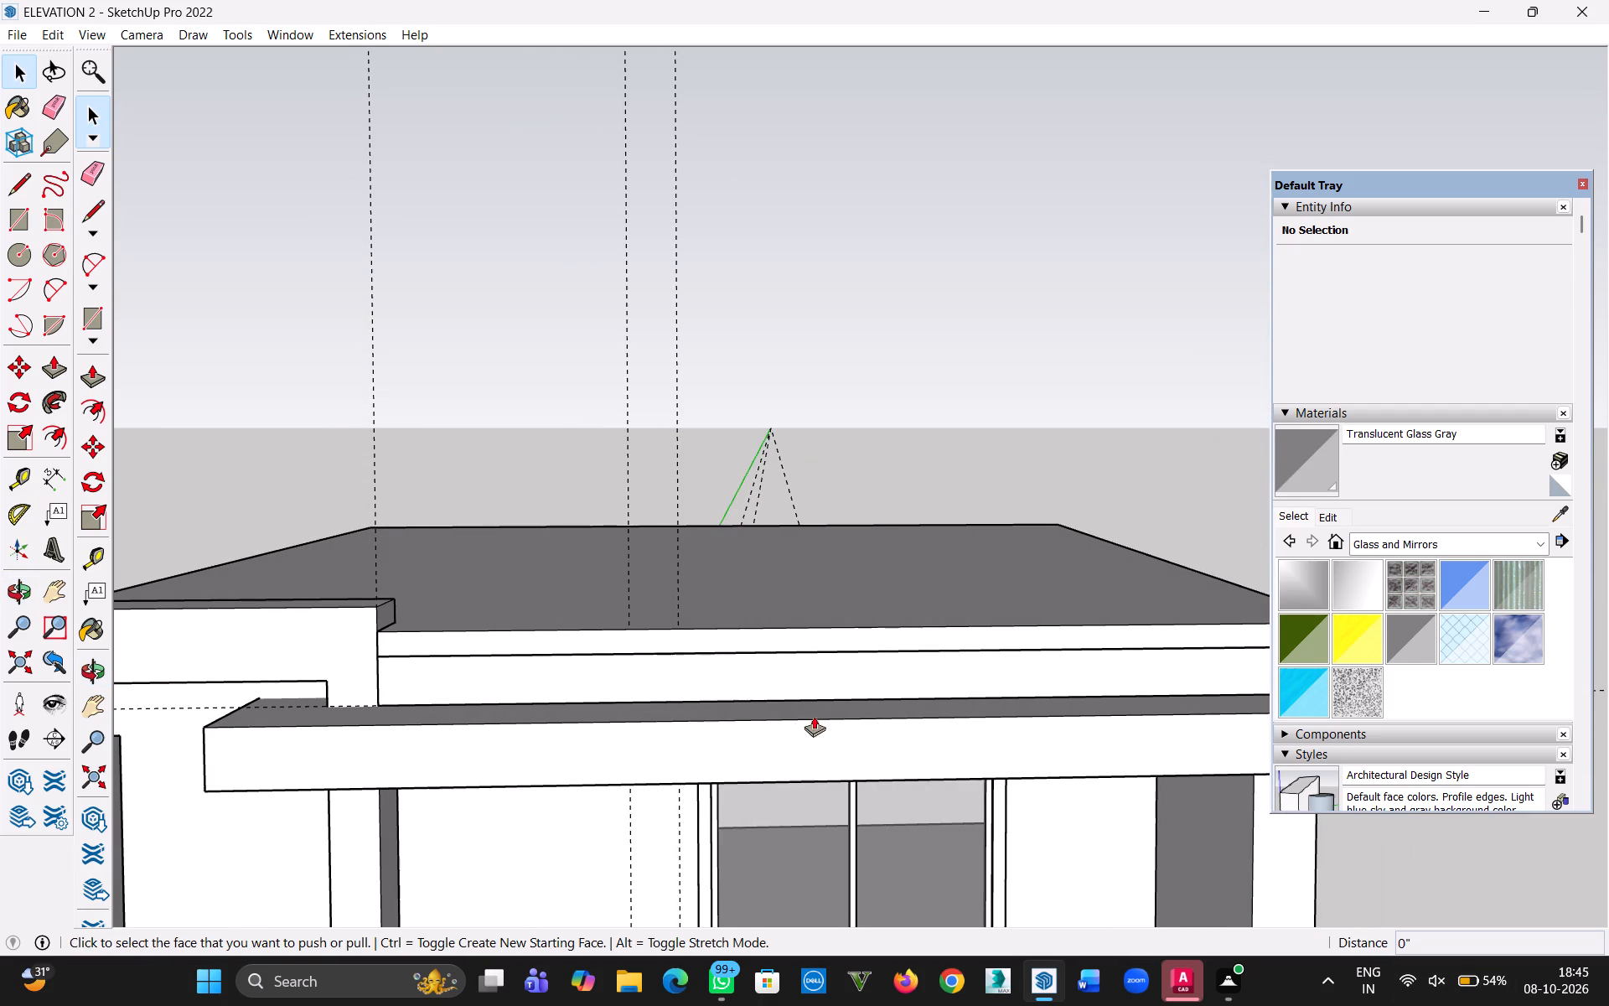
pyautogui.click(807, 676)
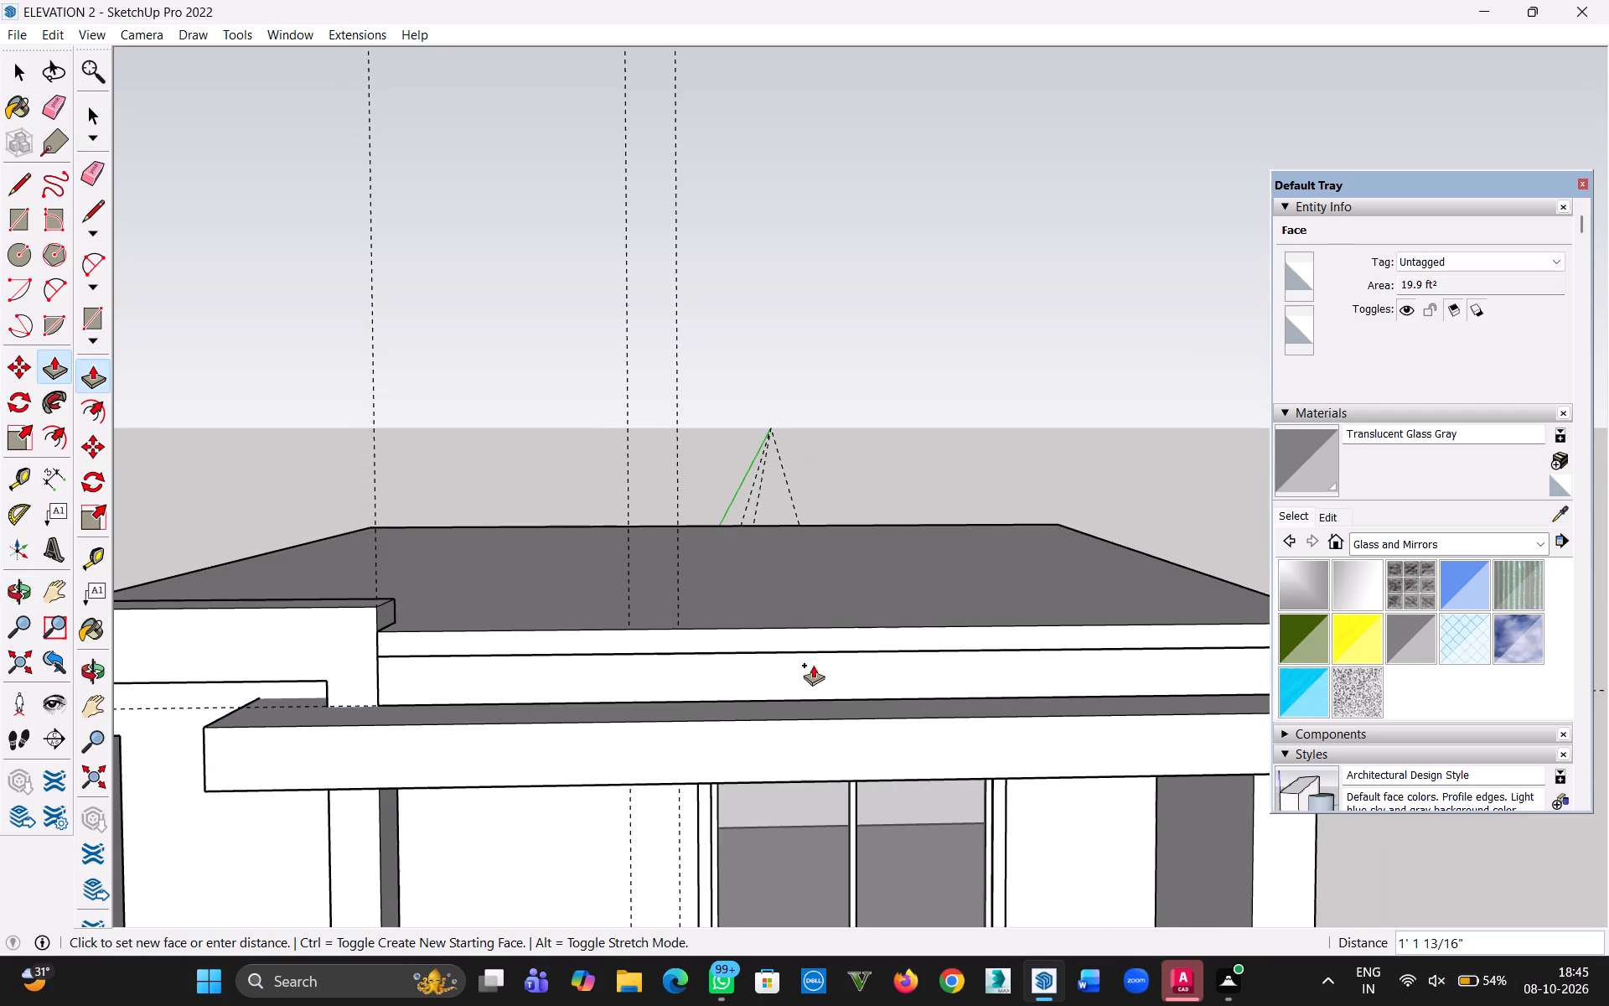
pyautogui.write('5"')
pyautogui.press('Return')
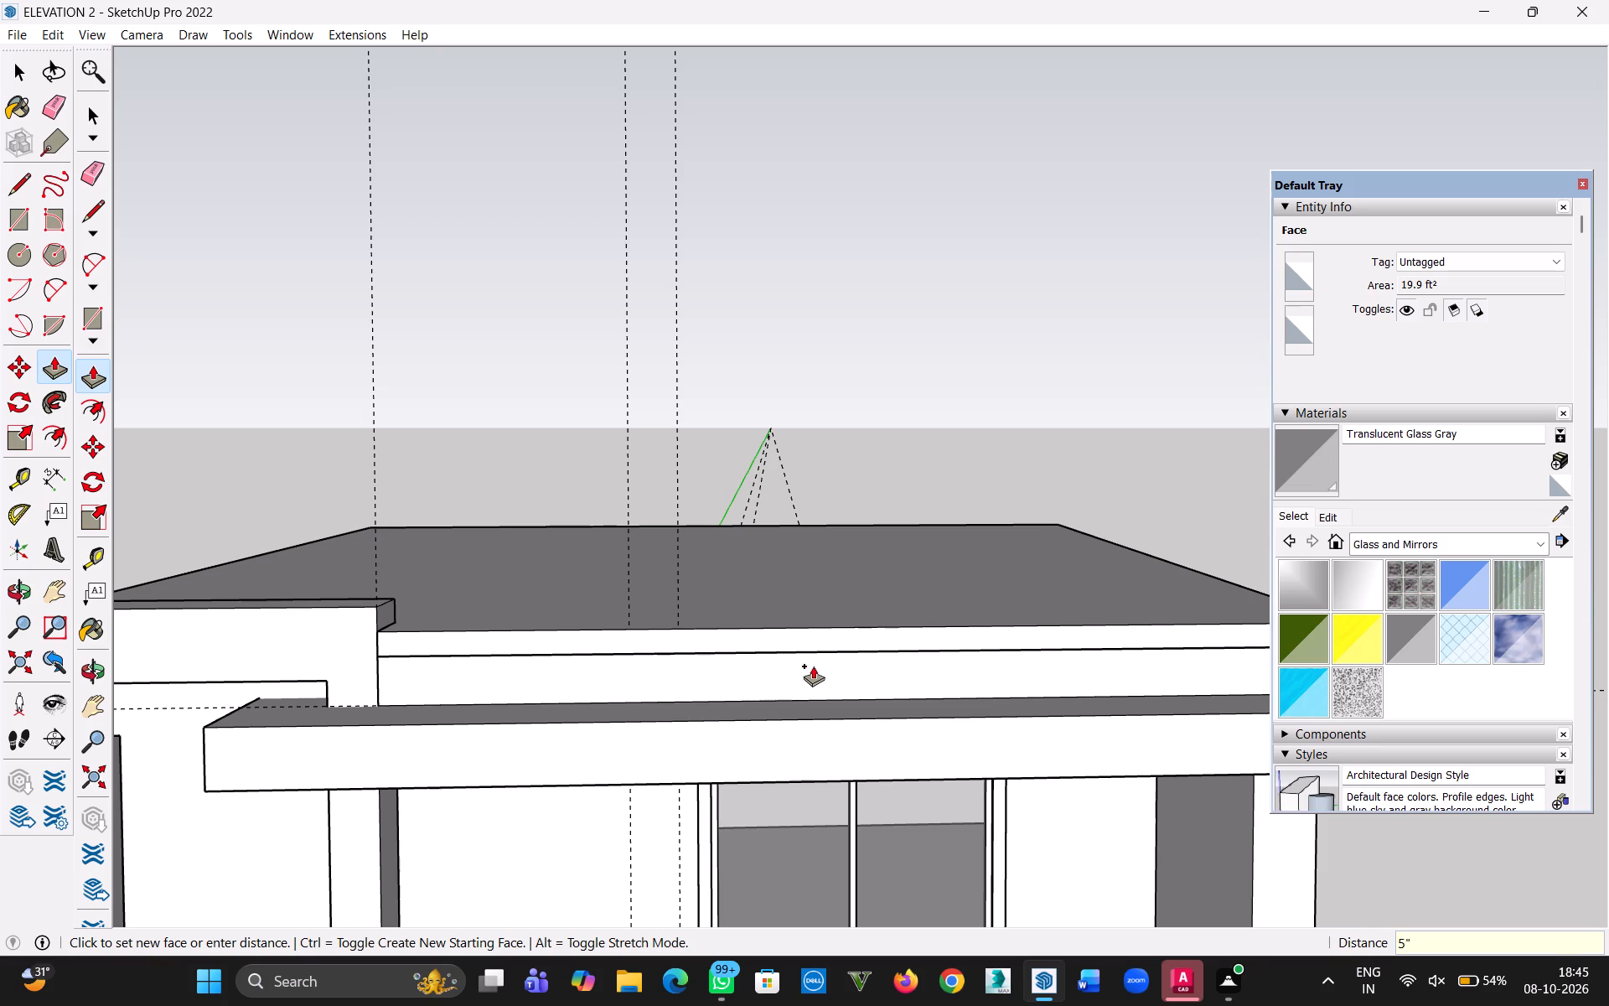
# Extrude the side infill face between the slab and canopy by 5".
pyautogui.moveTo(1086, 709); pyautogui.dragTo(320, 668, button='middle')
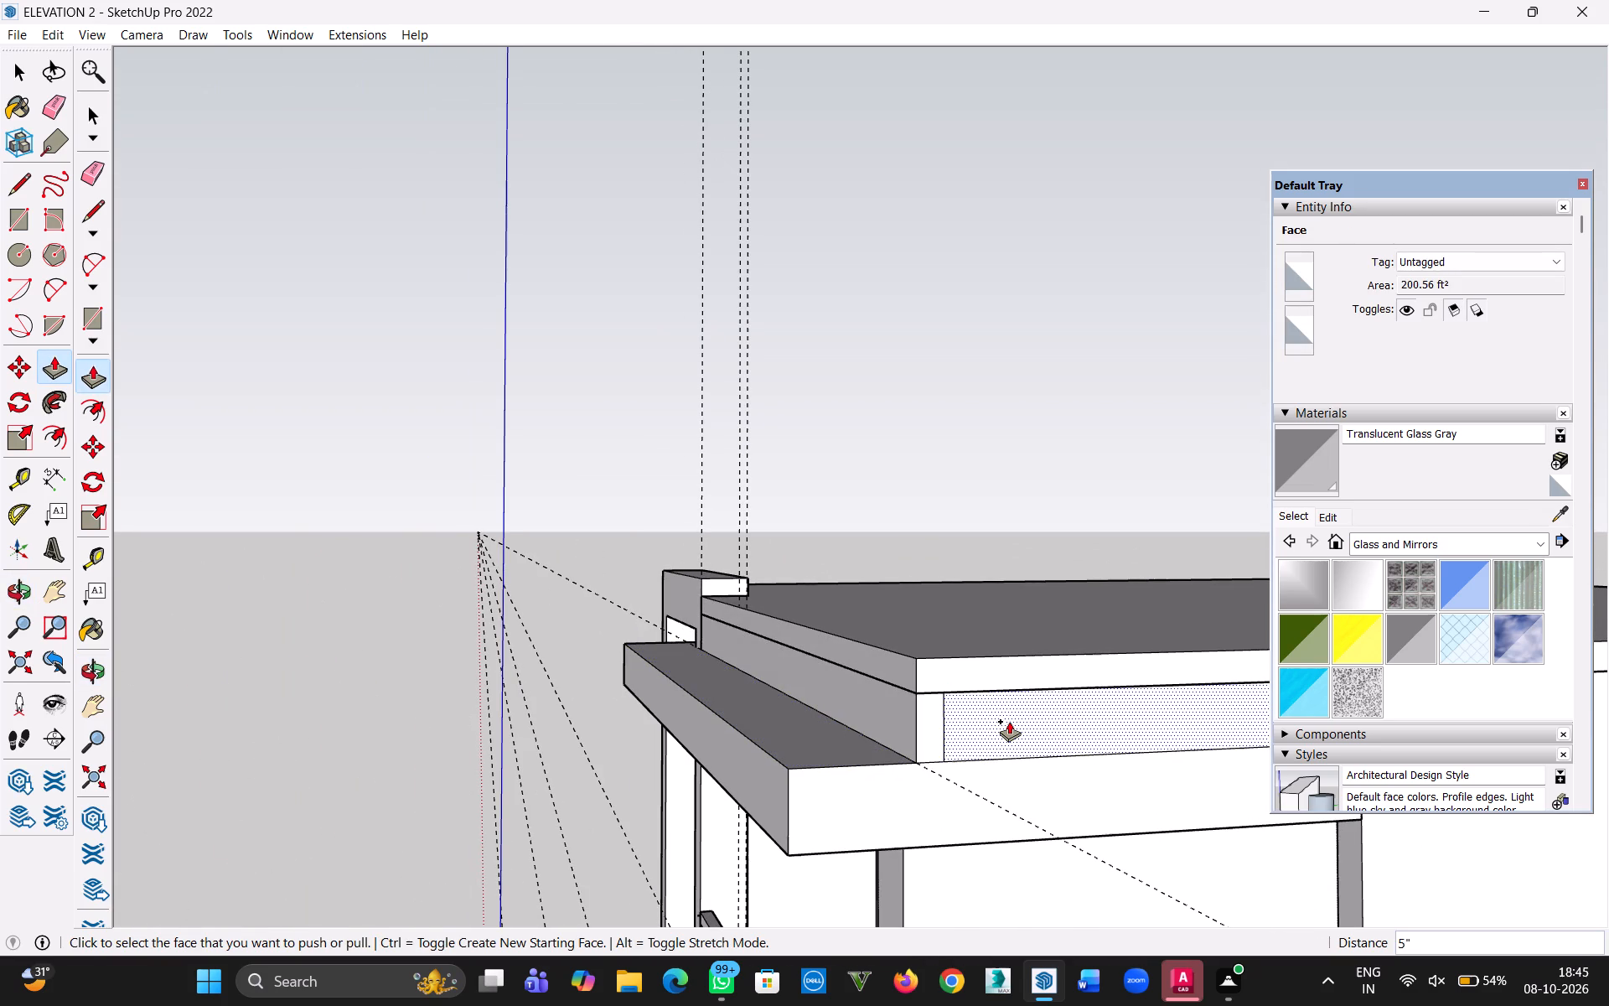
pyautogui.doubleClick(1009, 721)
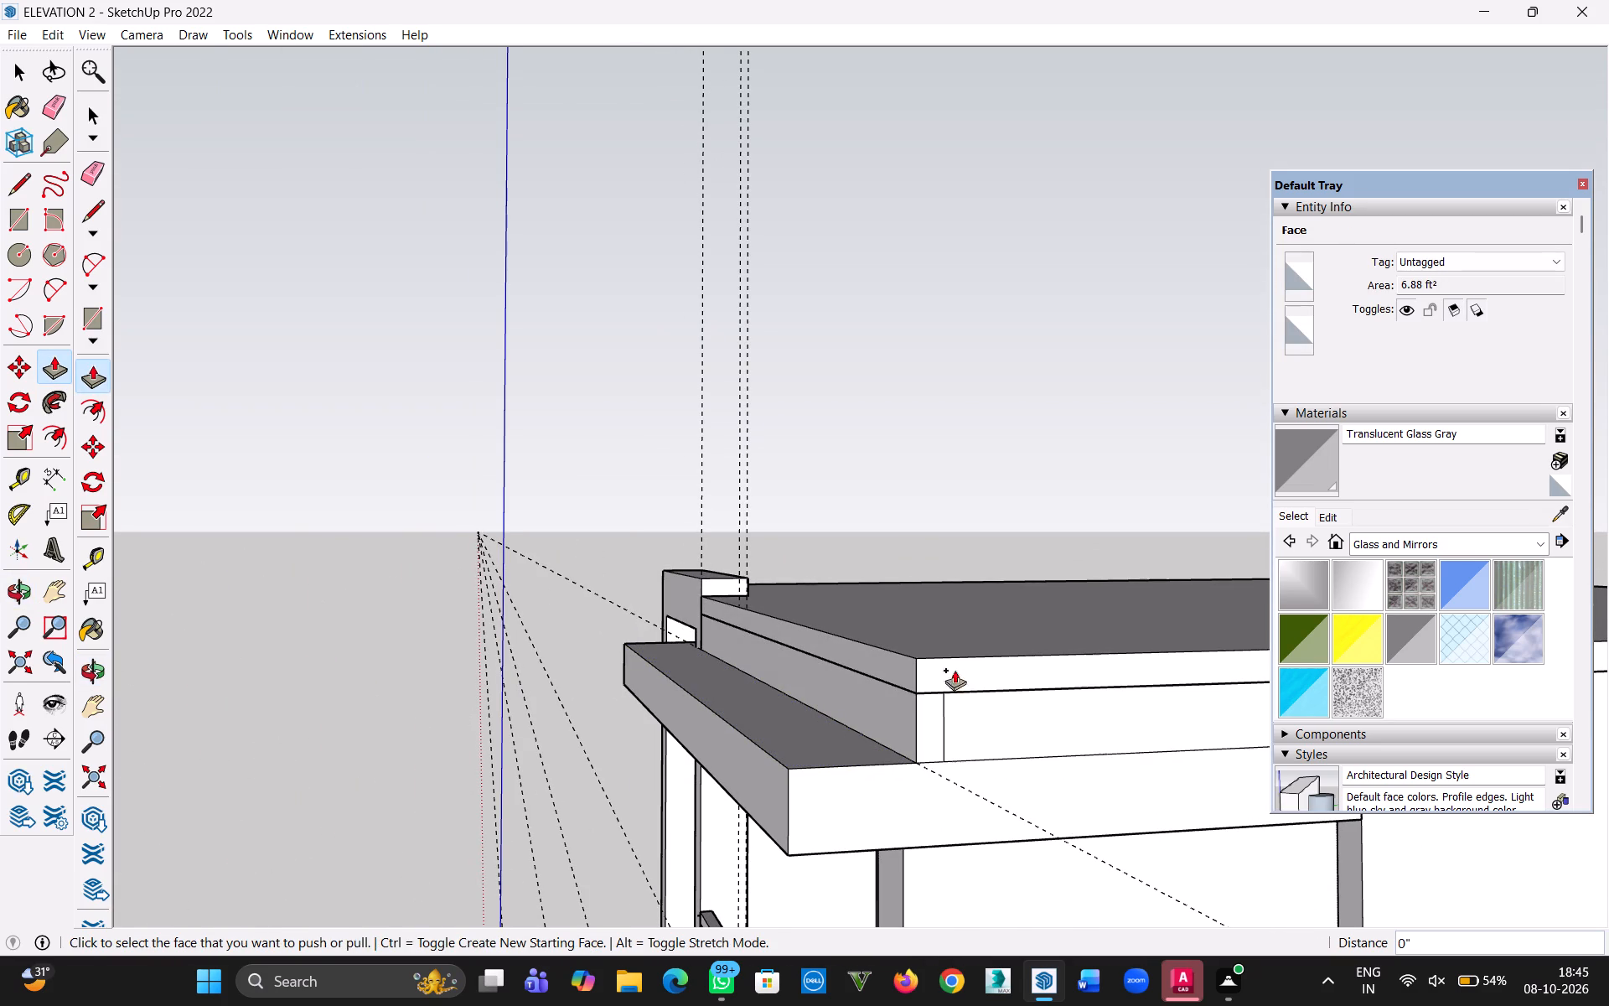
pyautogui.click(1006, 726)
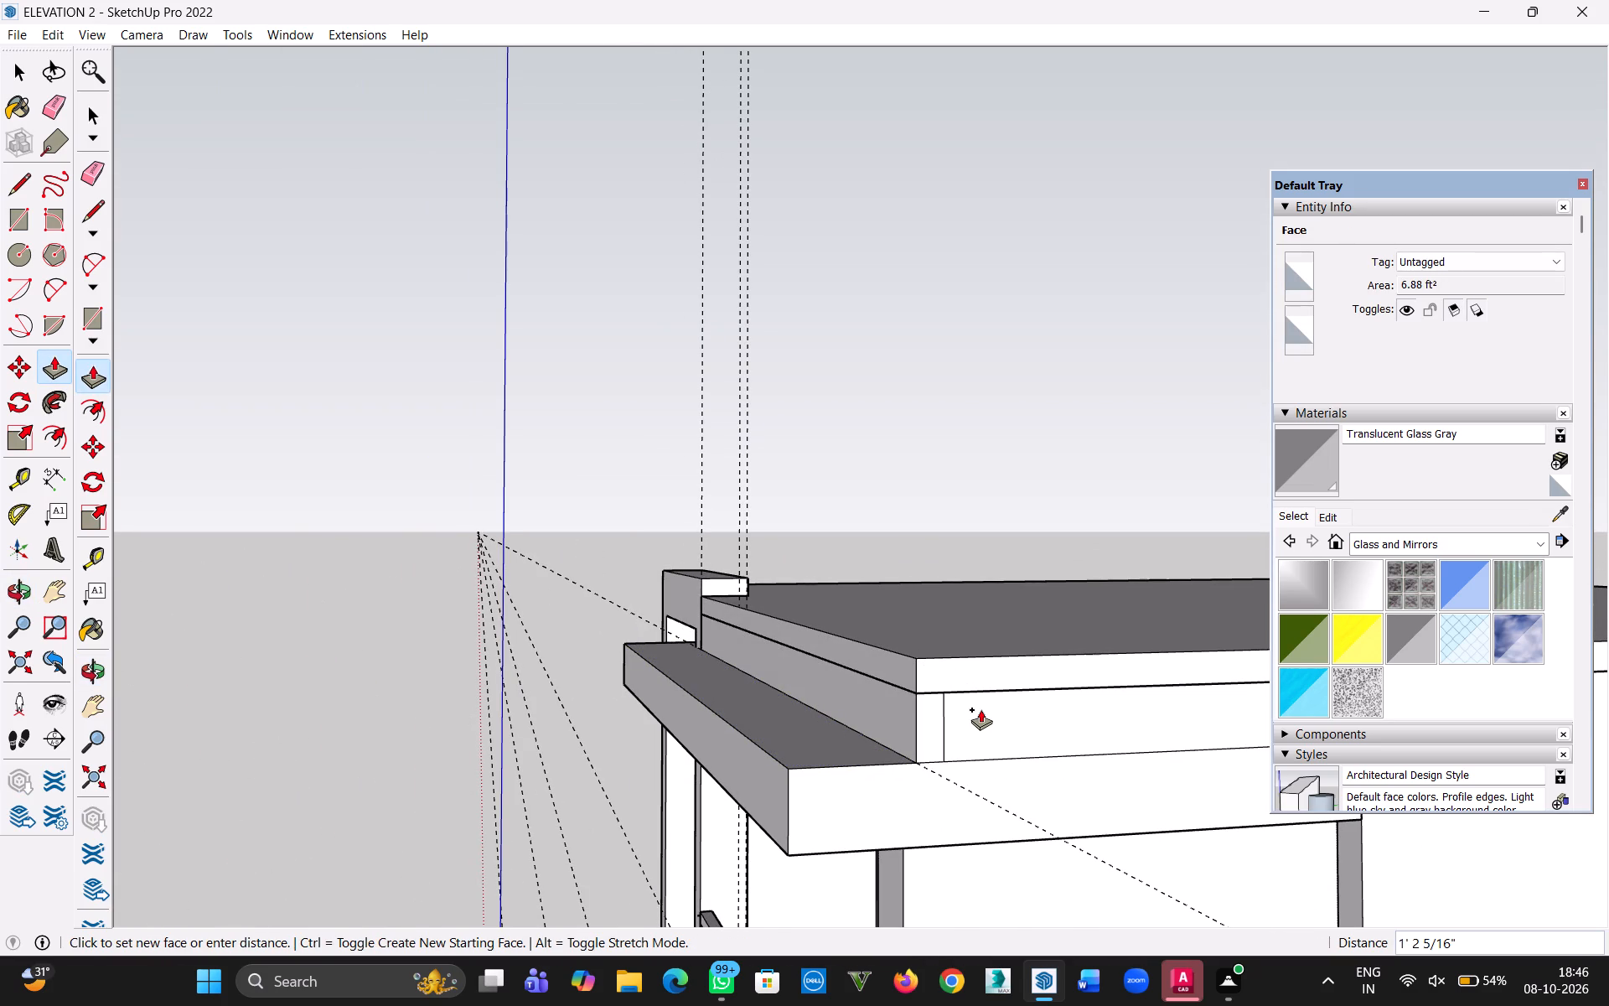
pyautogui.write('5"')
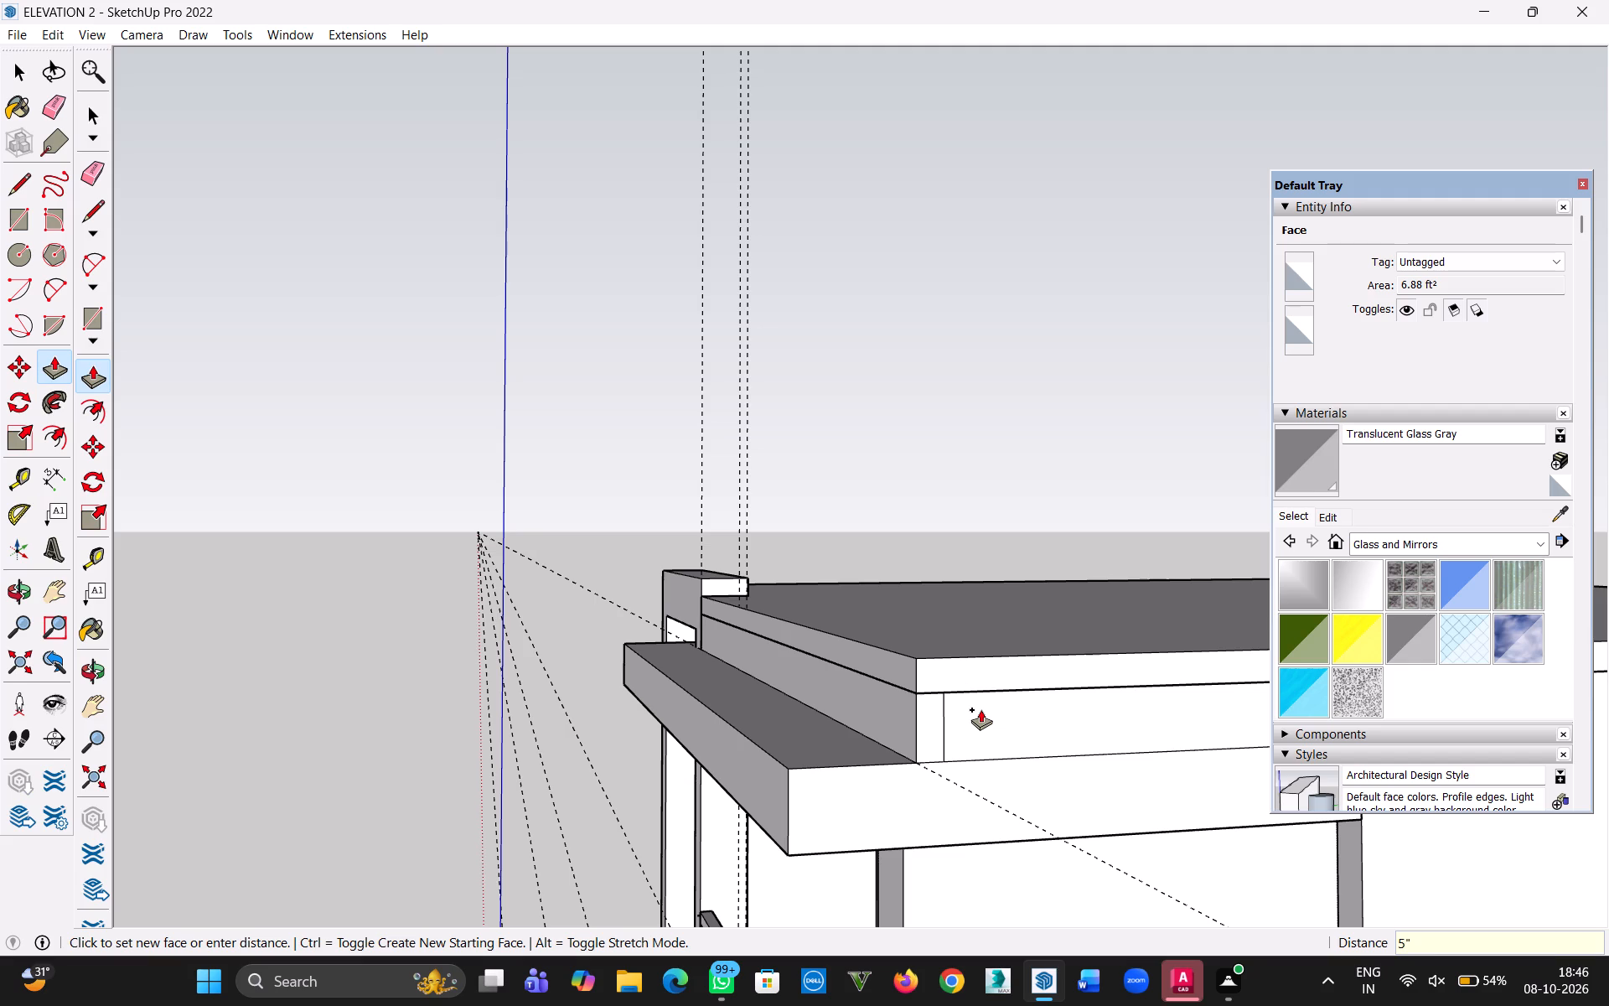
pyautogui.press('Return')
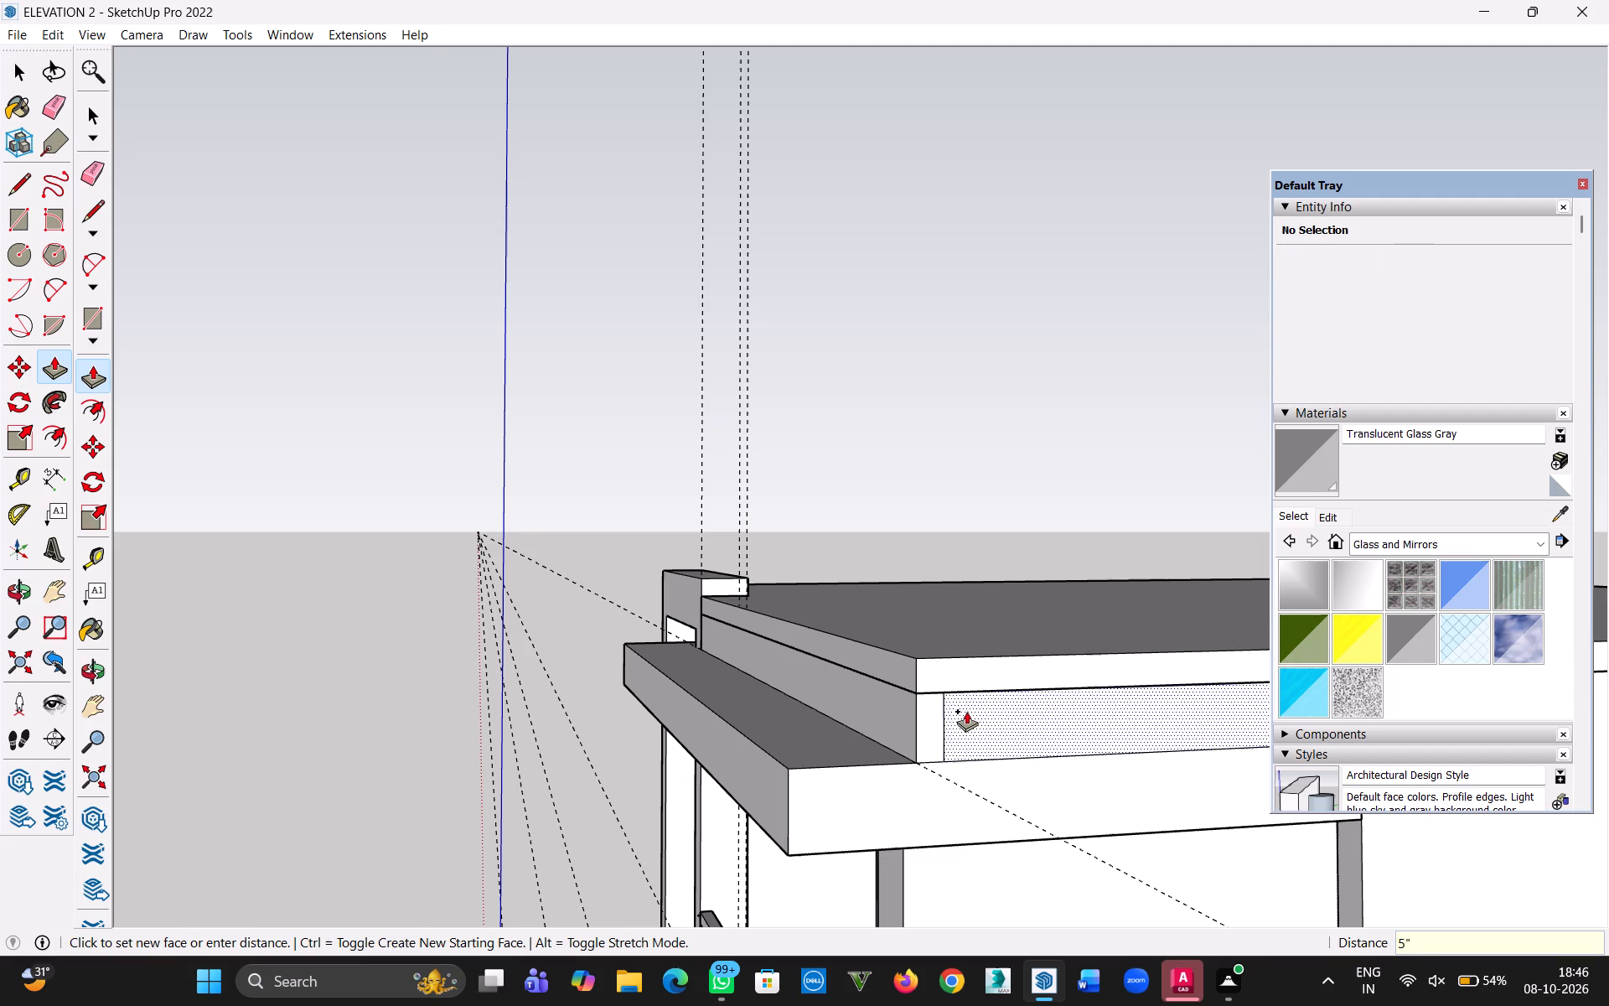
pyautogui.click(863, 695)
pyautogui.press('Escape')
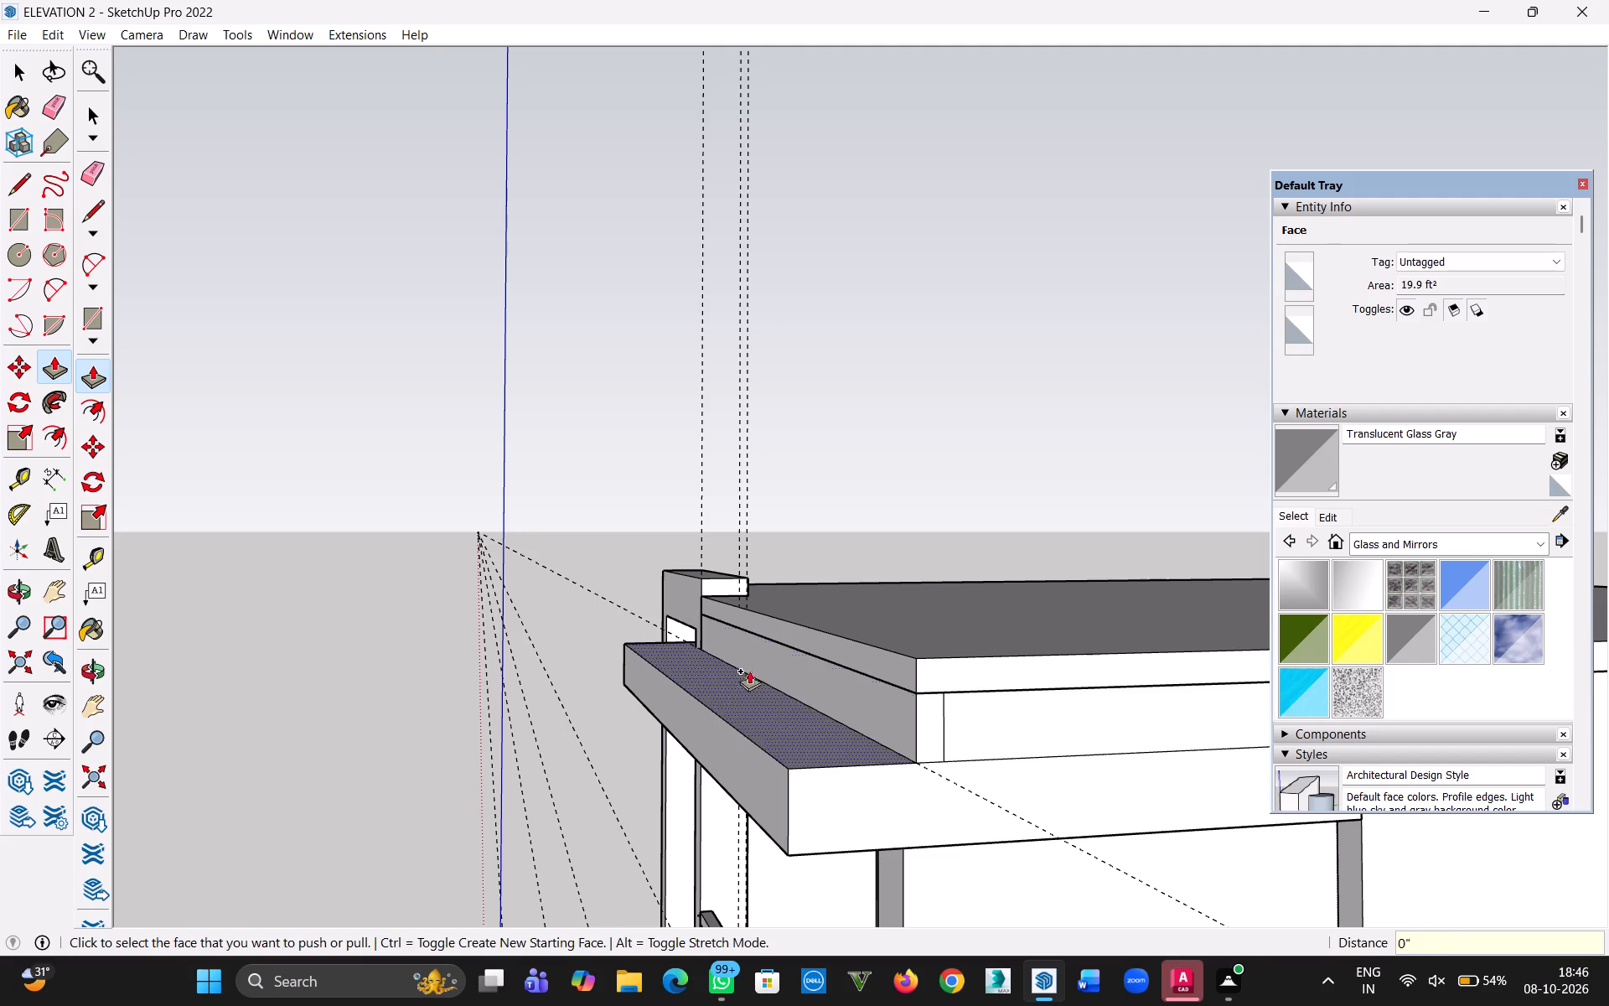
# Delete the vertical edge dividing the side infill face near its front corner.
pyautogui.click(17, 73)
pyautogui.click(427, 341)
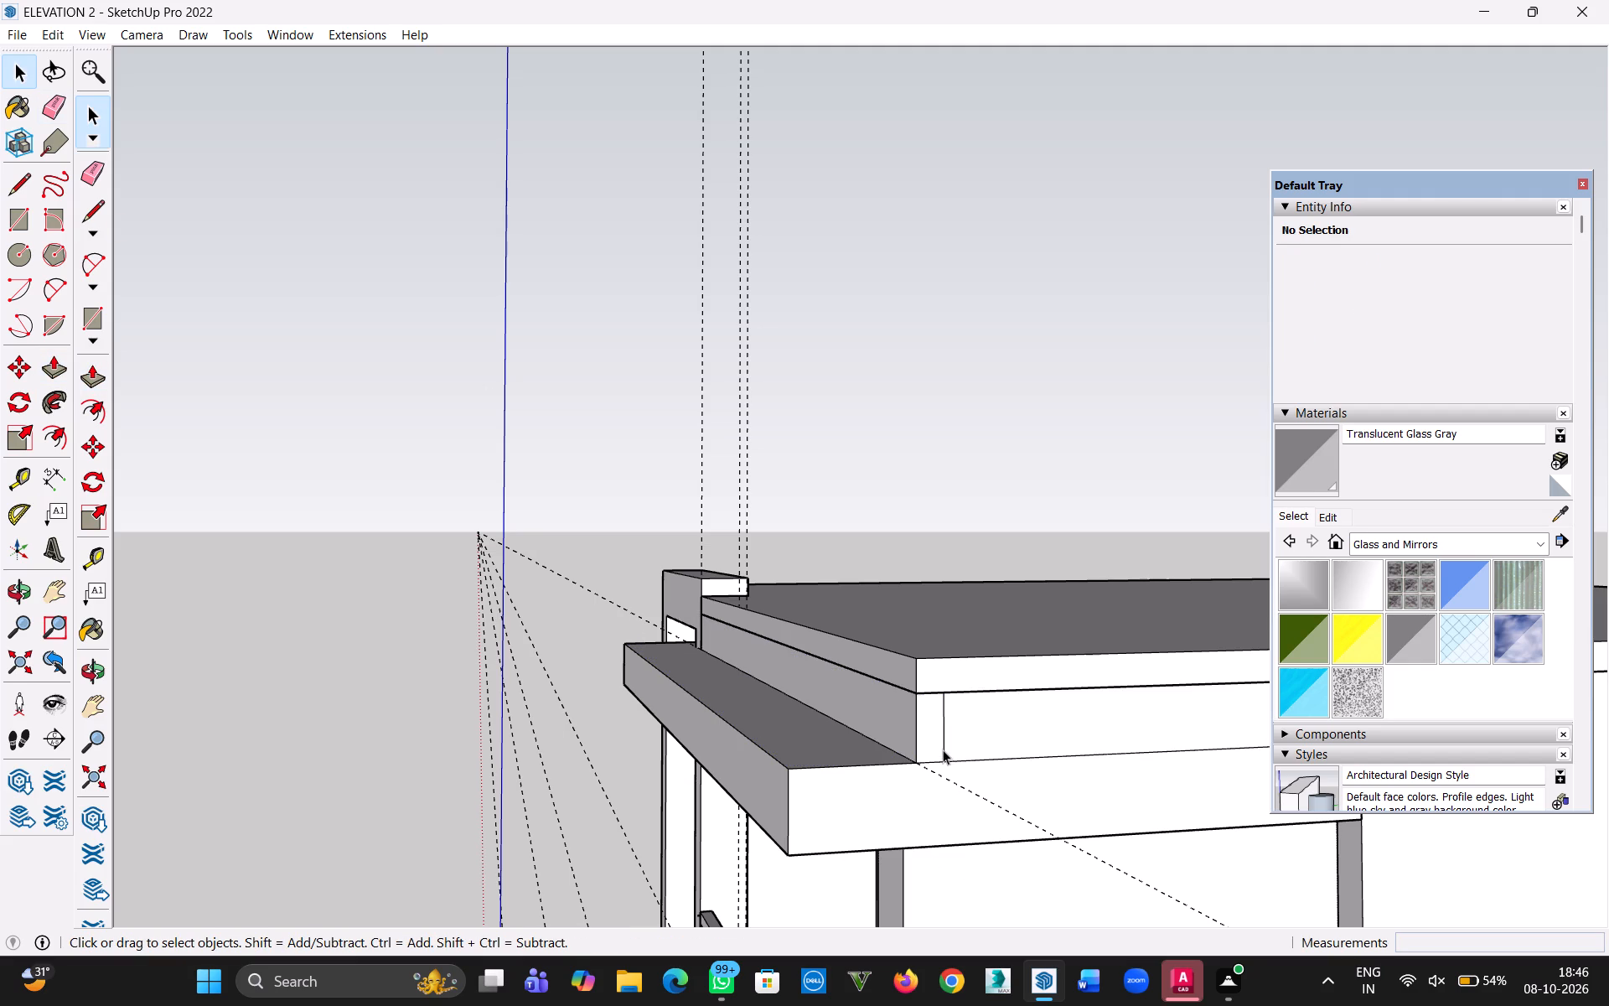
pyautogui.click(942, 749)
pyautogui.press('Delete')
# Push the front infill face inward 1" so that it sits back from the roof slab's edge.
pyautogui.moveTo(812, 747); pyautogui.dragTo(1175, 791, button='middle')
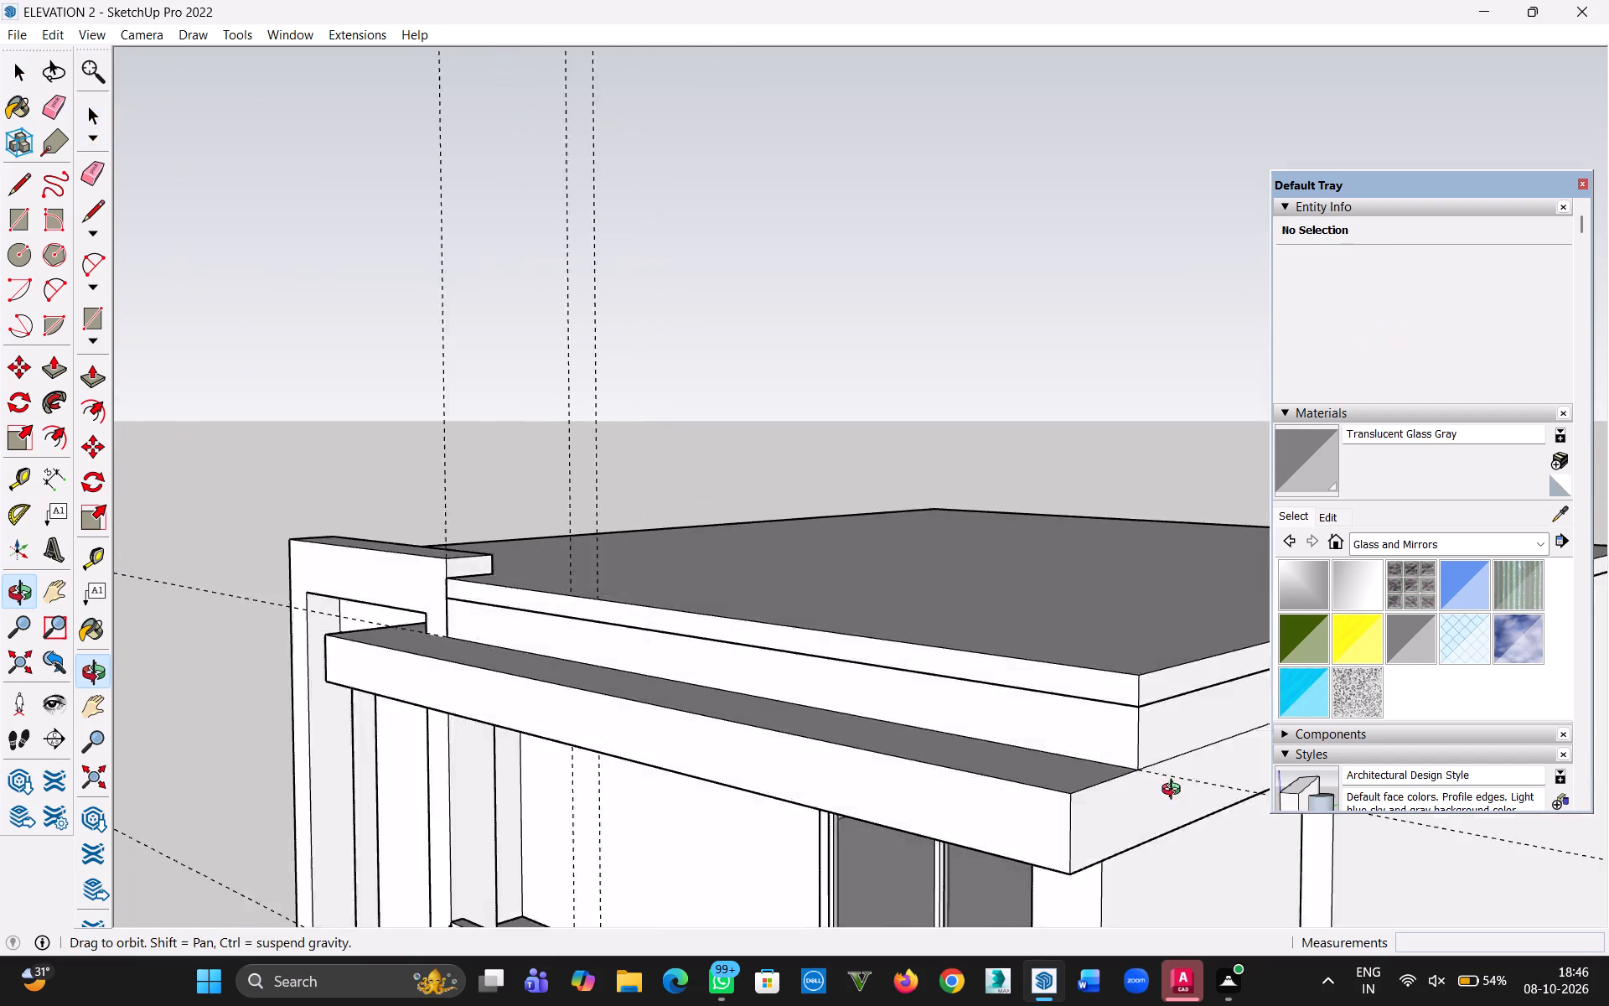
pyautogui.moveTo(1175, 791); pyautogui.dragTo(1345, 800, button='middle')
pyautogui.press('p')
pyautogui.click(903, 693)
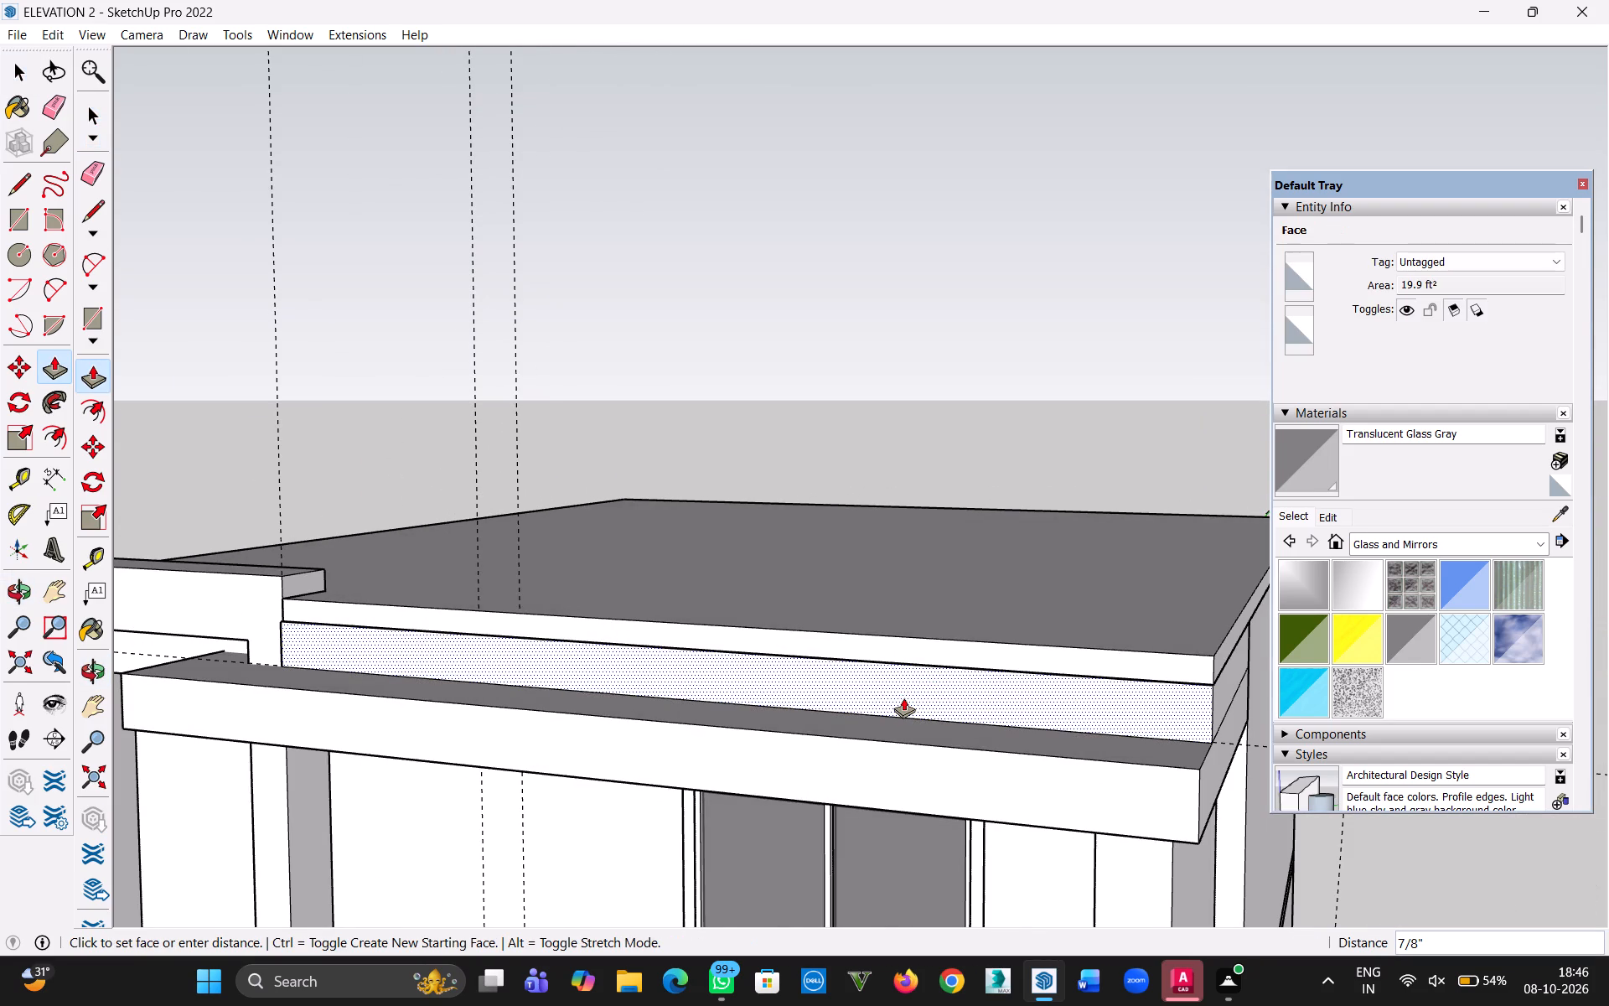
pyautogui.write('1"')
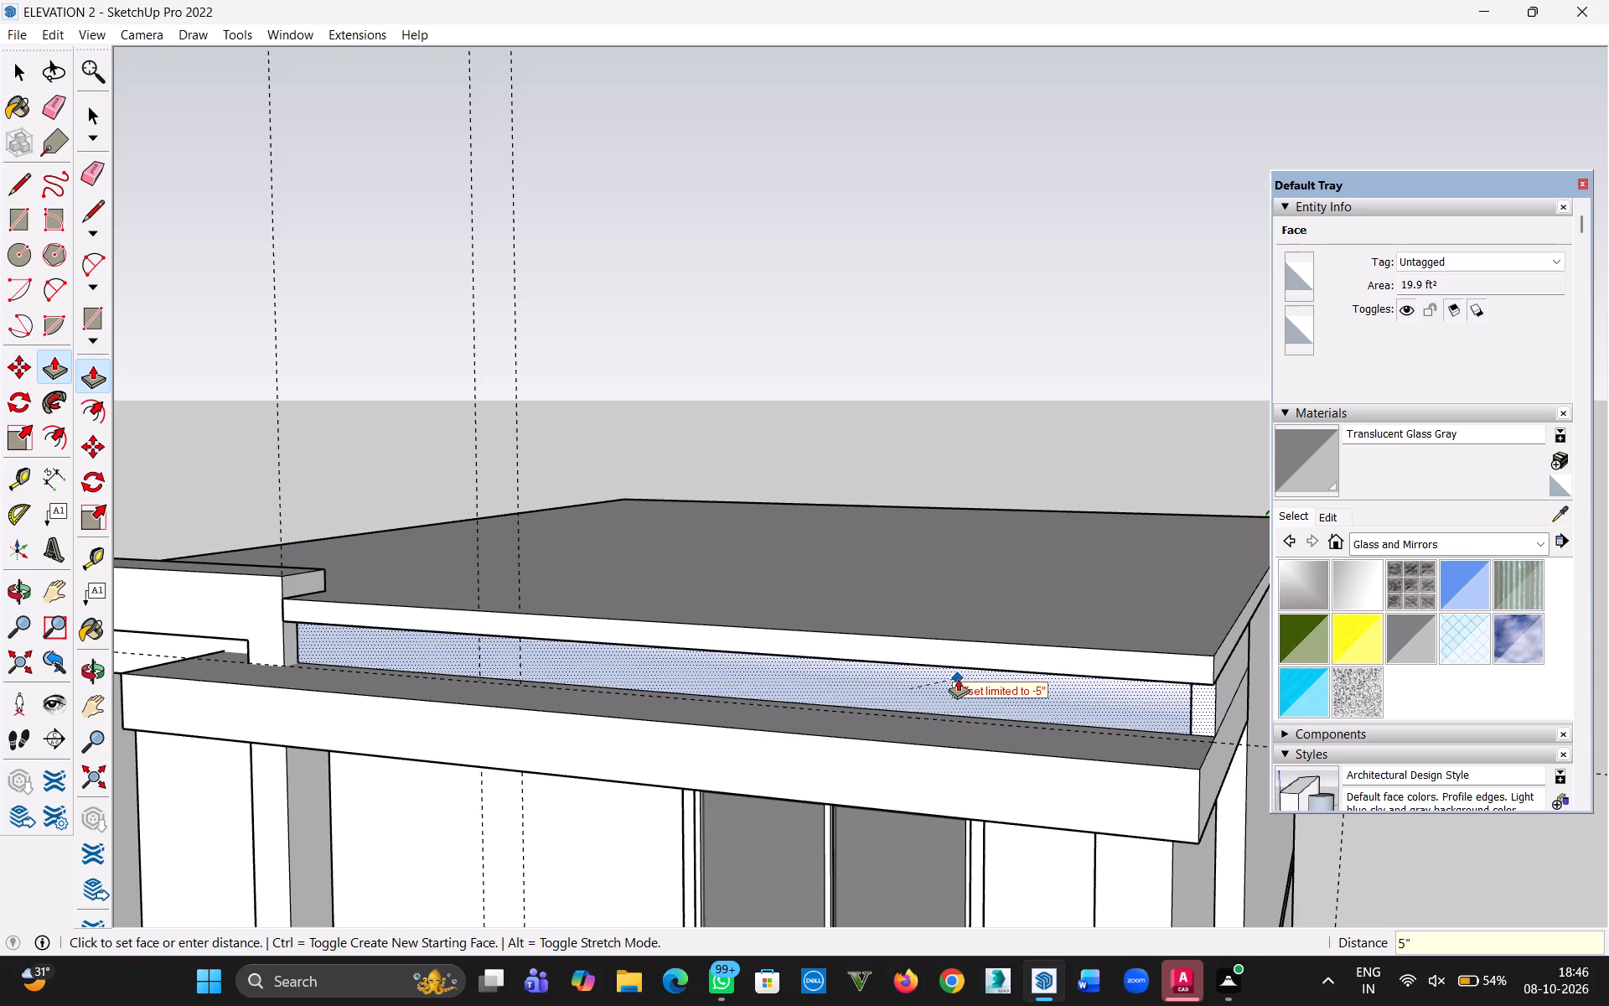
pyautogui.press('1')
pyautogui.hotkey('shift', '"')
pyautogui.press('Return')
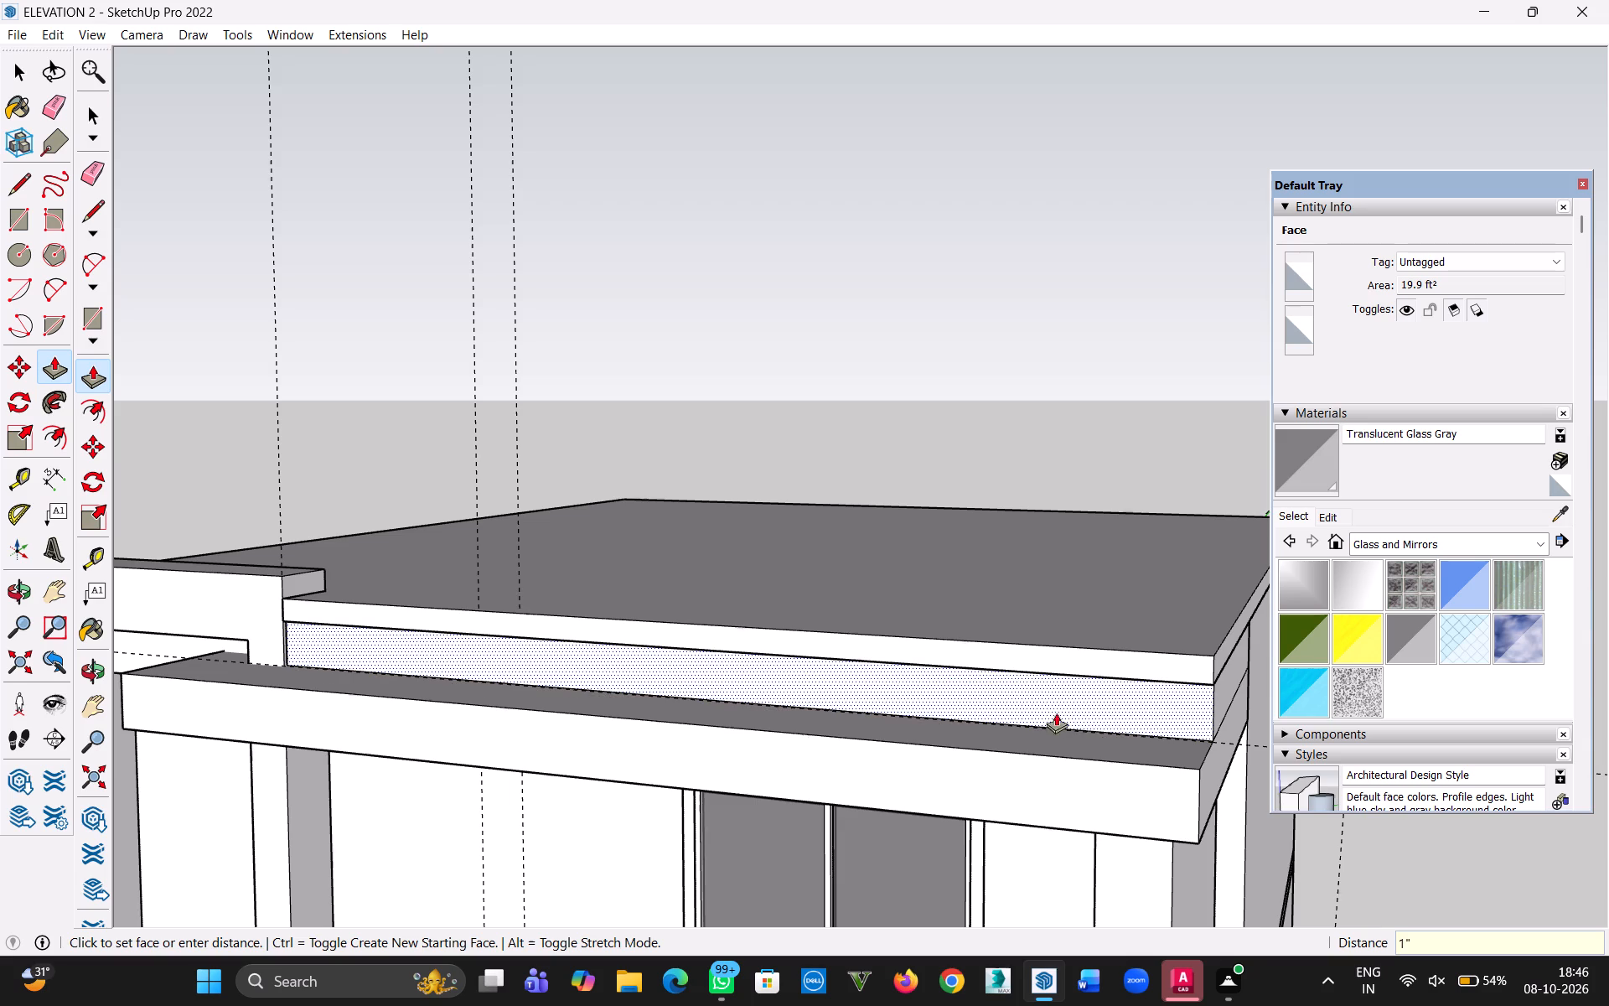
# Push the side infill face in by the same 1" to match the front recess under the roof slab.
pyautogui.moveTo(1099, 712); pyautogui.dragTo(567, 721, button='middle')
pyautogui.doubleClick(917, 754)
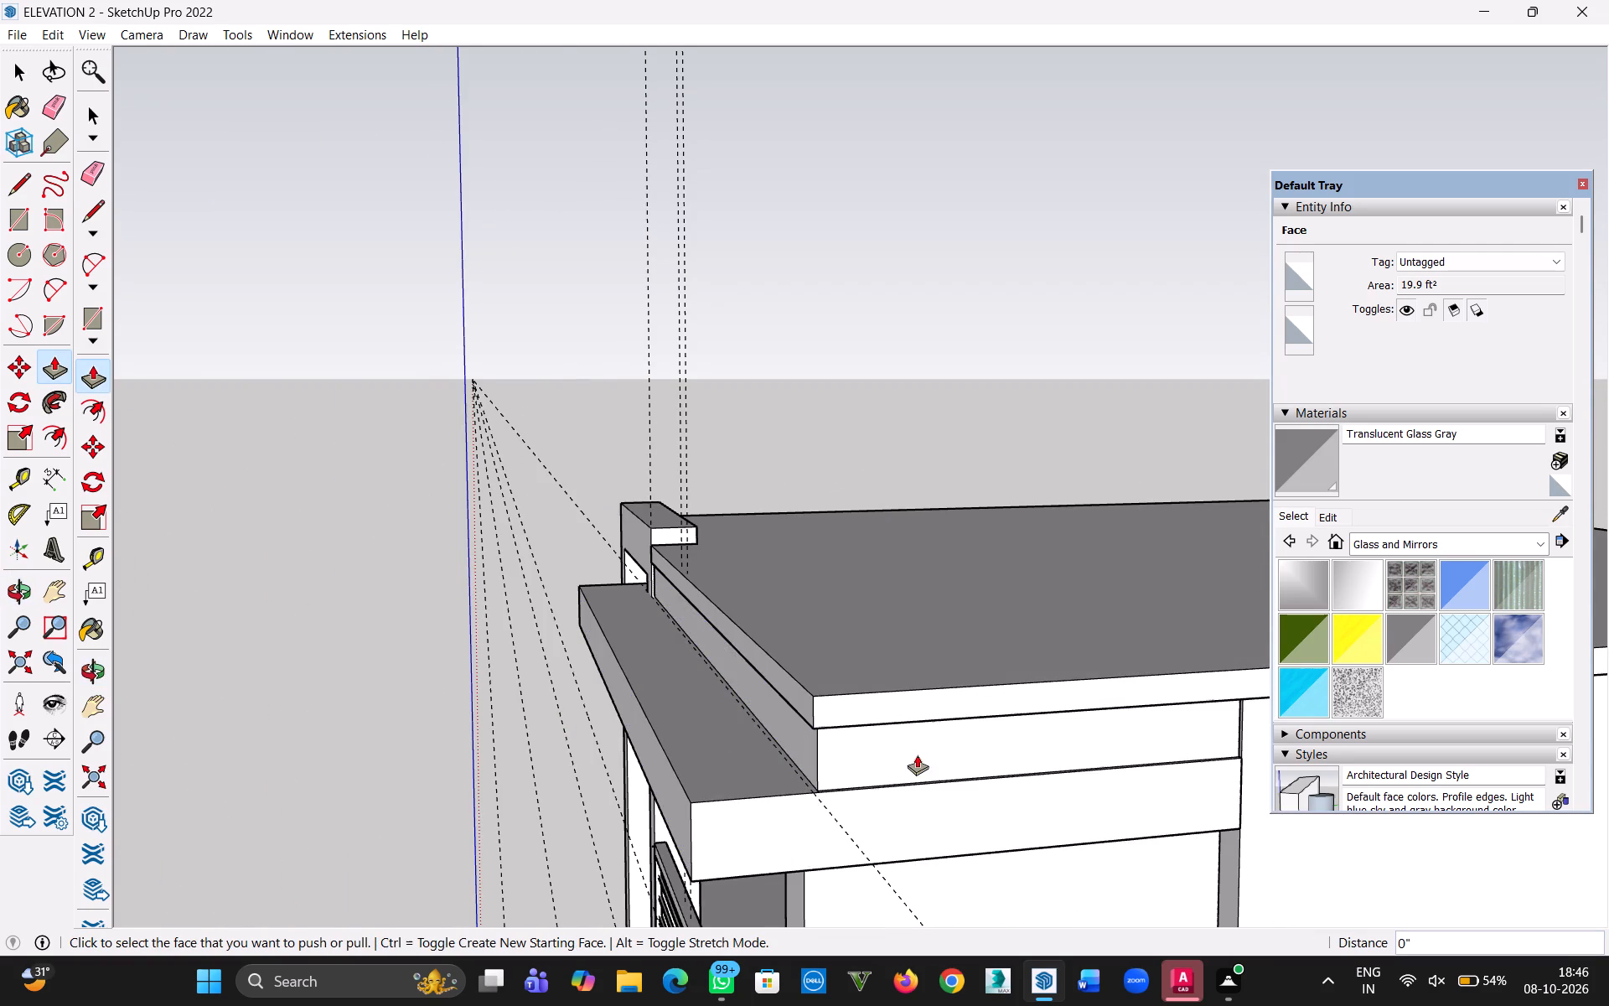
pyautogui.scroll(-4, 701, 740)
pyautogui.moveTo(669, 746); pyautogui.dragTo(1260, 697, button='middle')
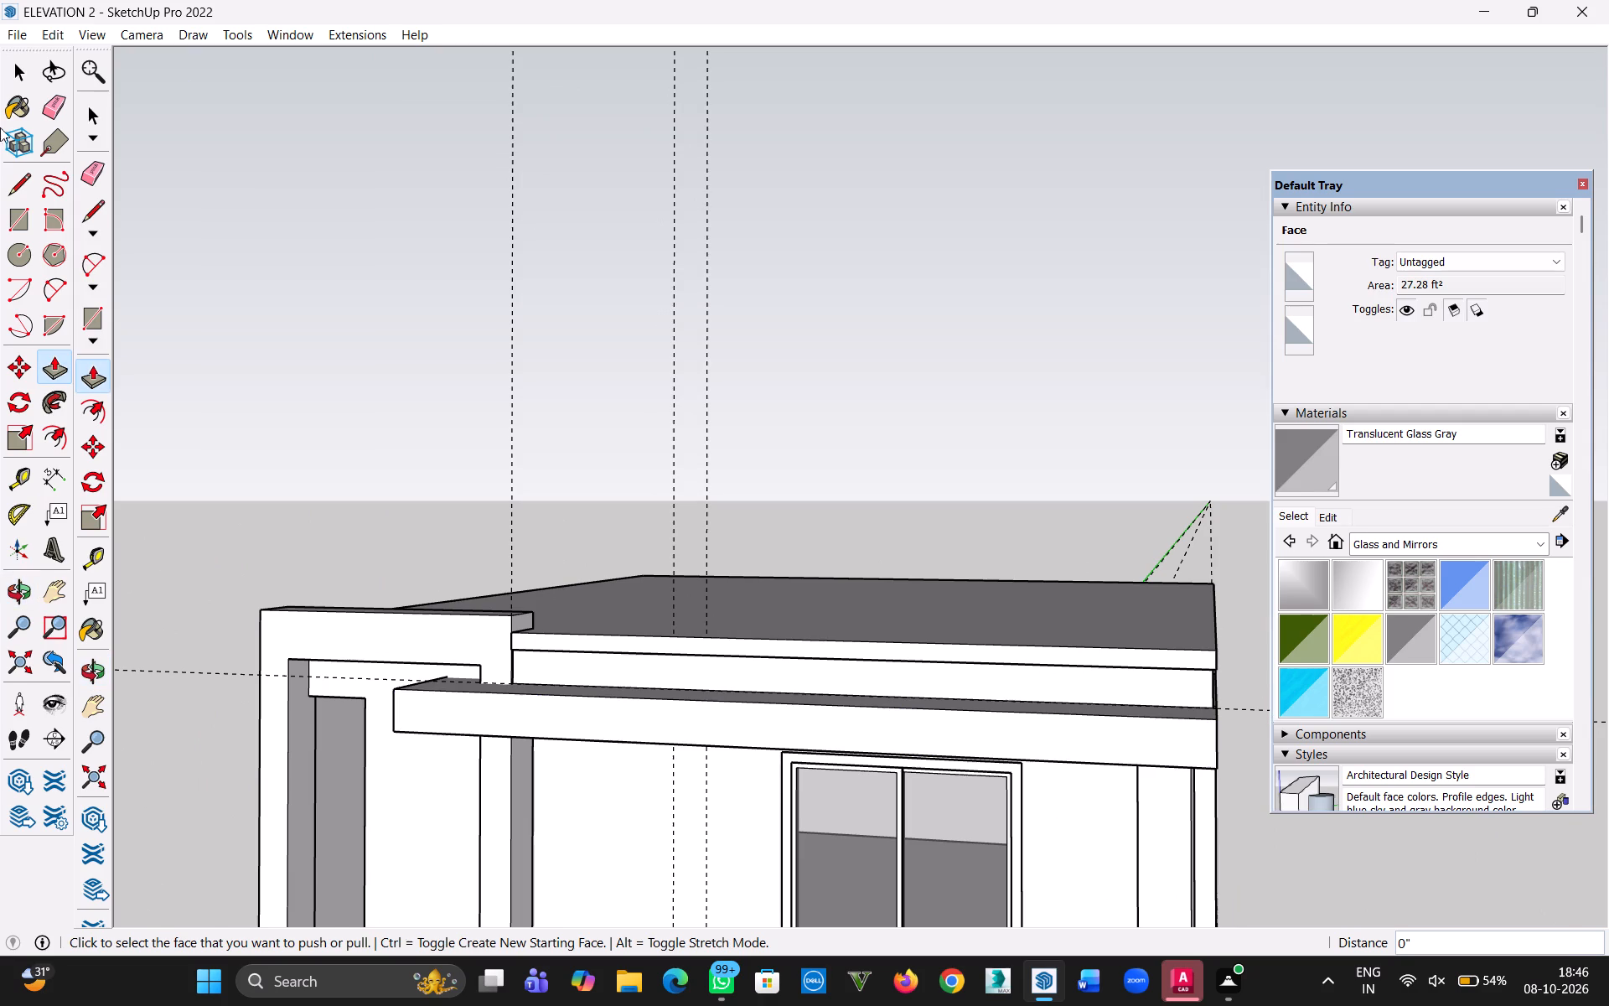
pyautogui.click(20, 86)
pyautogui.click(361, 279)
pyautogui.moveTo(407, 537); pyautogui.dragTo(687, 426, button='middle')
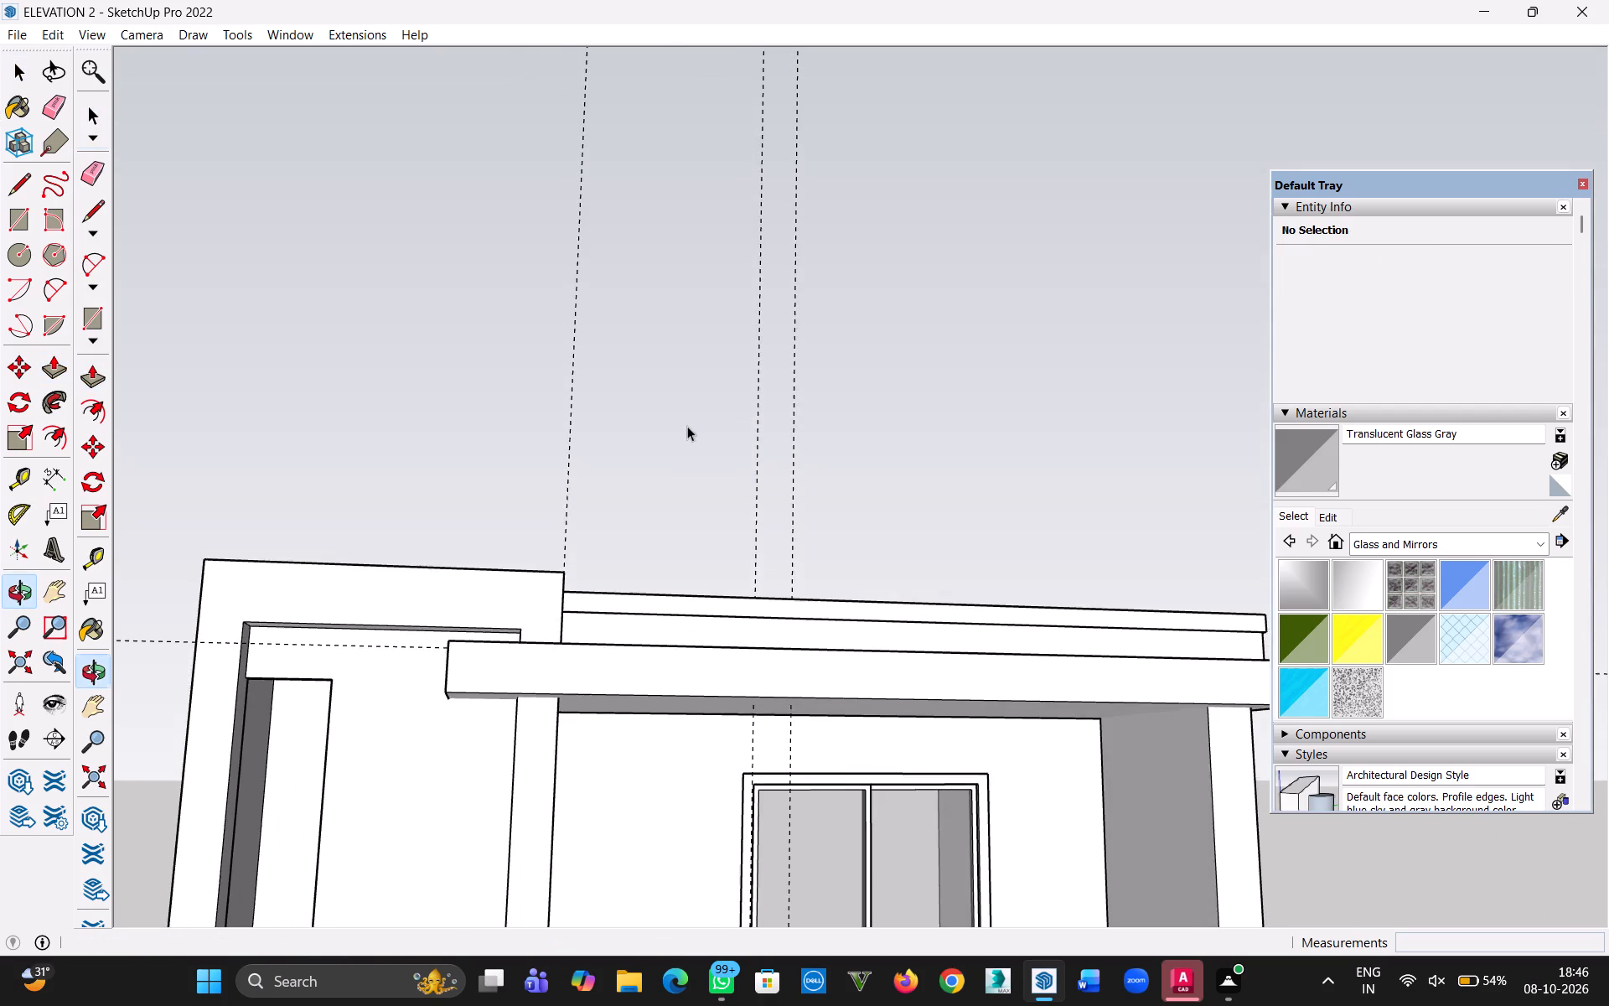
# Save the elevation model.
pyautogui.scroll(-8, 687, 428)
pyautogui.press('h')
pyautogui.moveTo(826, 737); pyautogui.dragTo(773, 576, button='middle')
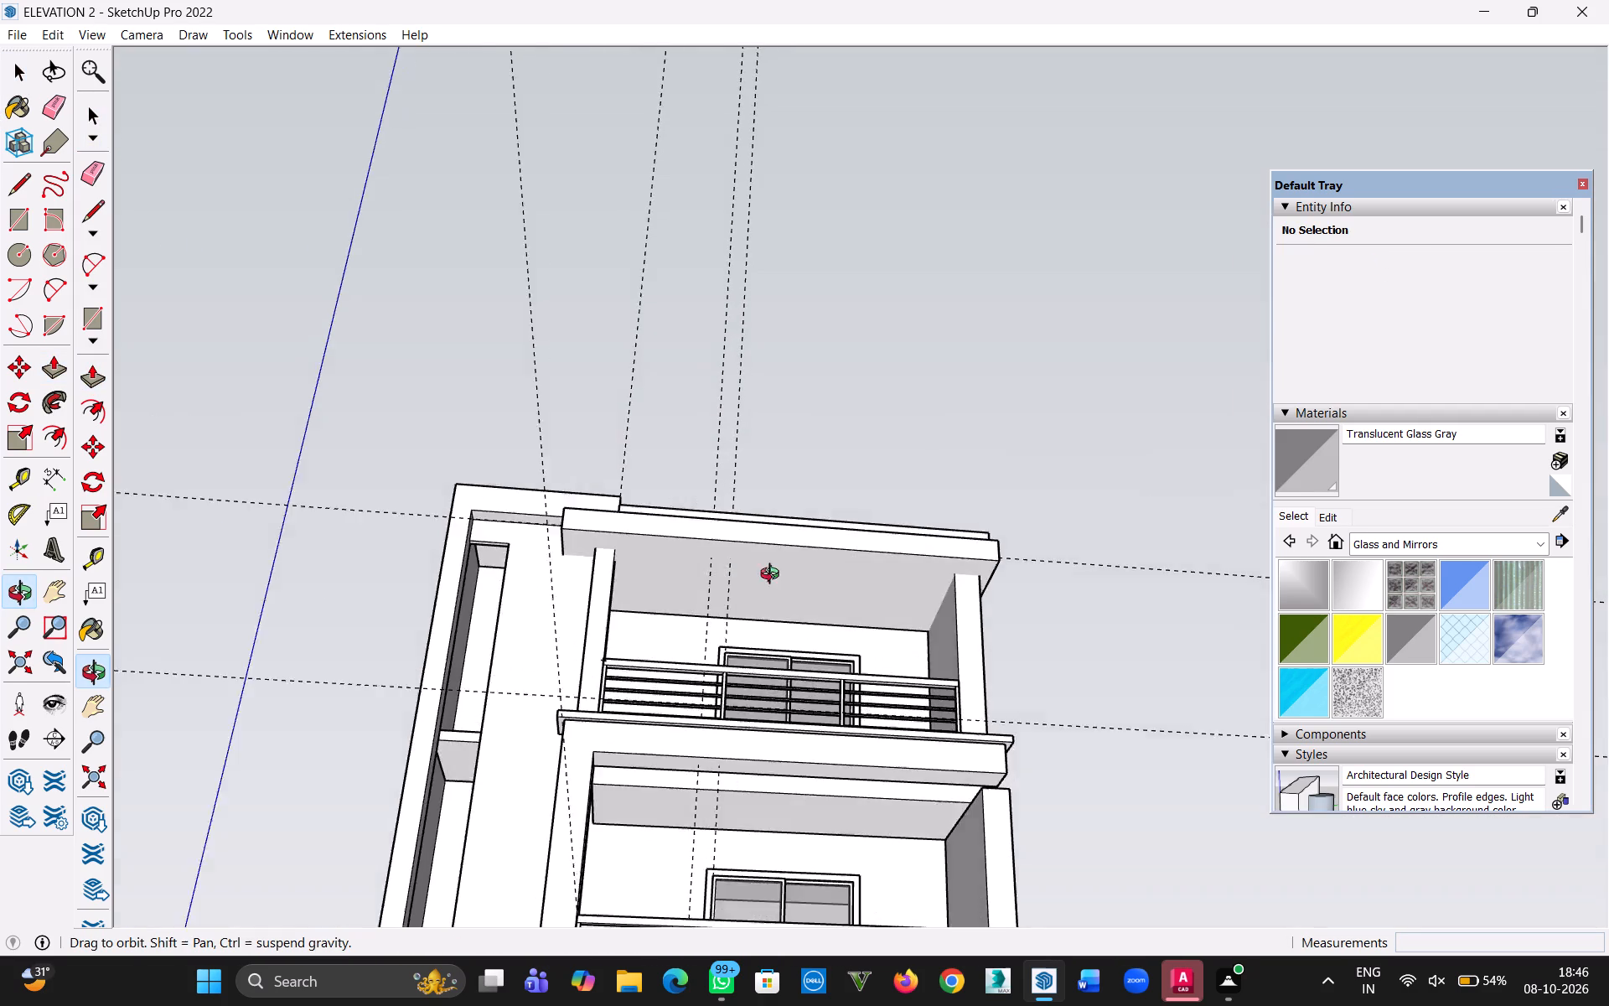
pyautogui.moveTo(773, 576); pyautogui.dragTo(785, 697, button='middle')
pyautogui.moveTo(753, 747); pyautogui.dragTo(765, 391)
pyautogui.moveTo(712, 573); pyautogui.dragTo(788, 673, button='middle')
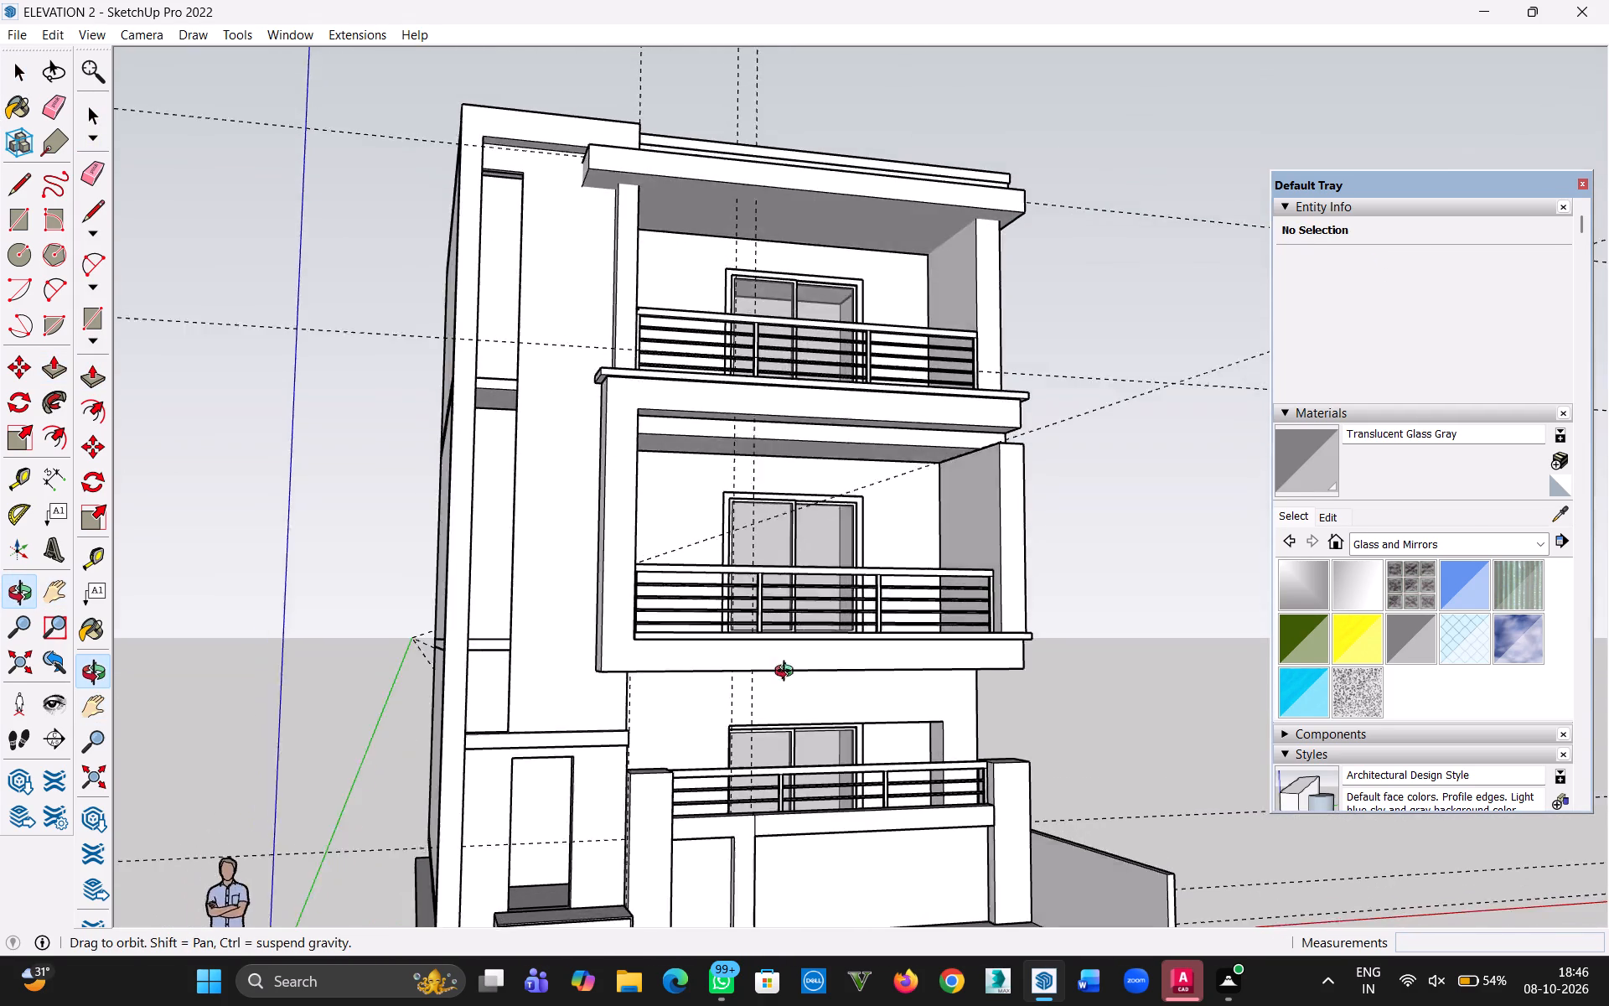
pyautogui.moveTo(788, 673); pyautogui.dragTo(737, 727, button='middle')
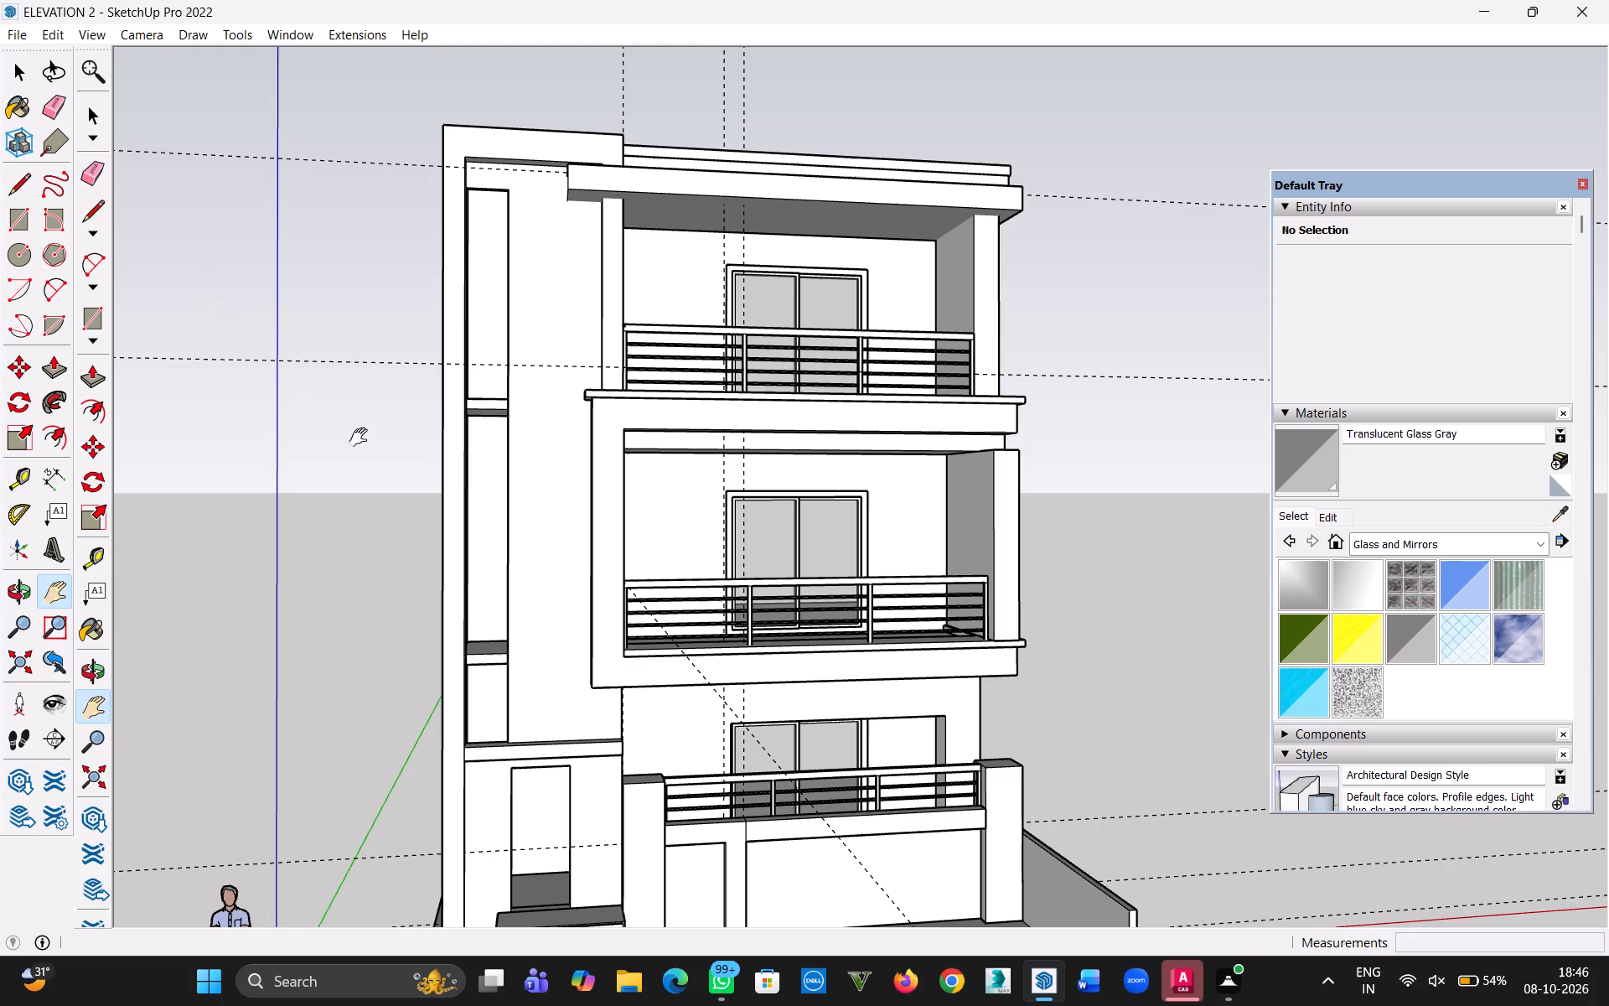
pyautogui.hotkey('ctrl', 's')
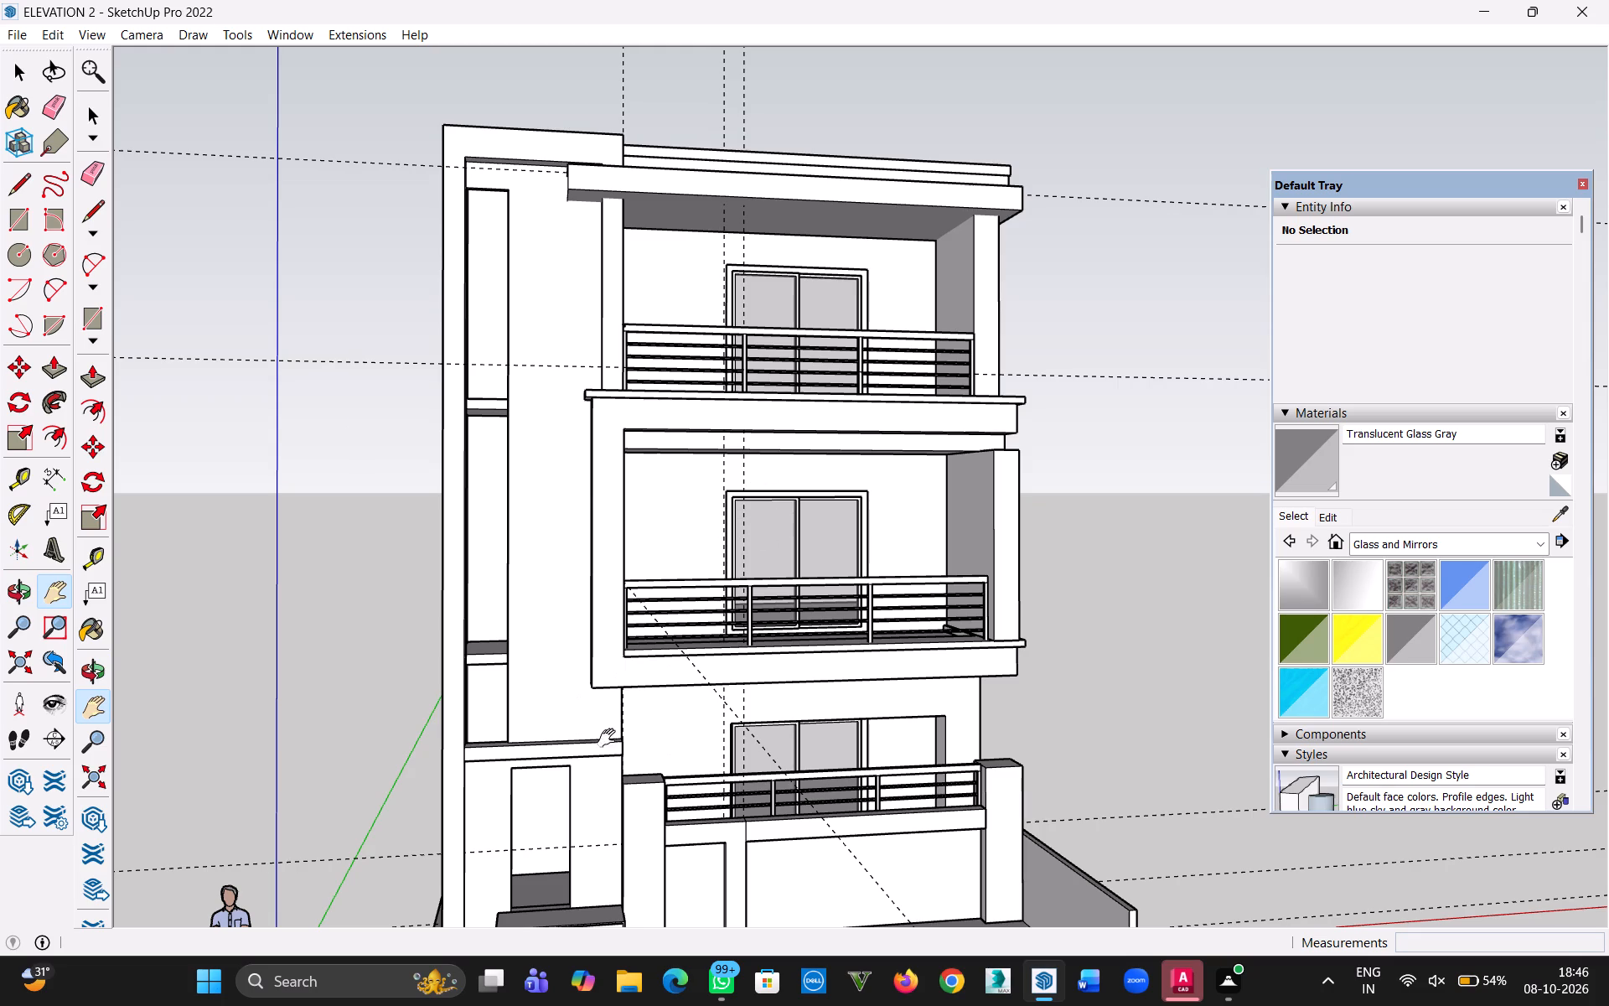
# Draw a 2' 10" by 7' rectangle across the entrance door opening above the steps.
pyautogui.press('h')
pyautogui.moveTo(651, 778); pyautogui.dragTo(700, 409)
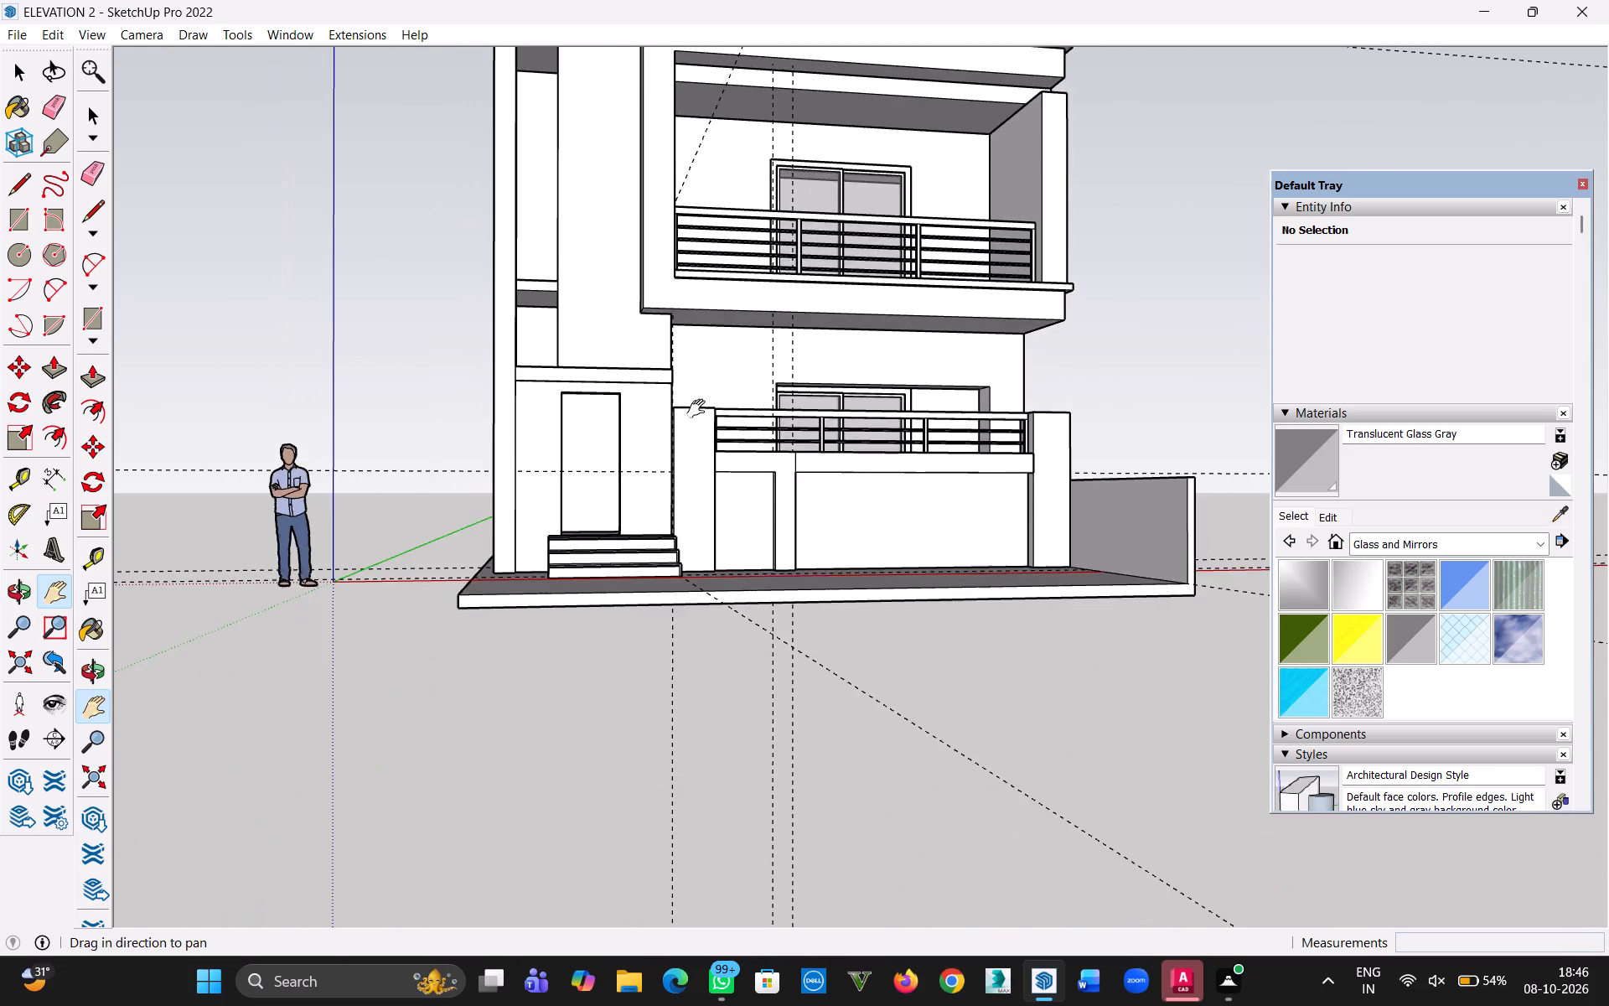
pyautogui.moveTo(699, 411); pyautogui.dragTo(706, 652, button='middle')
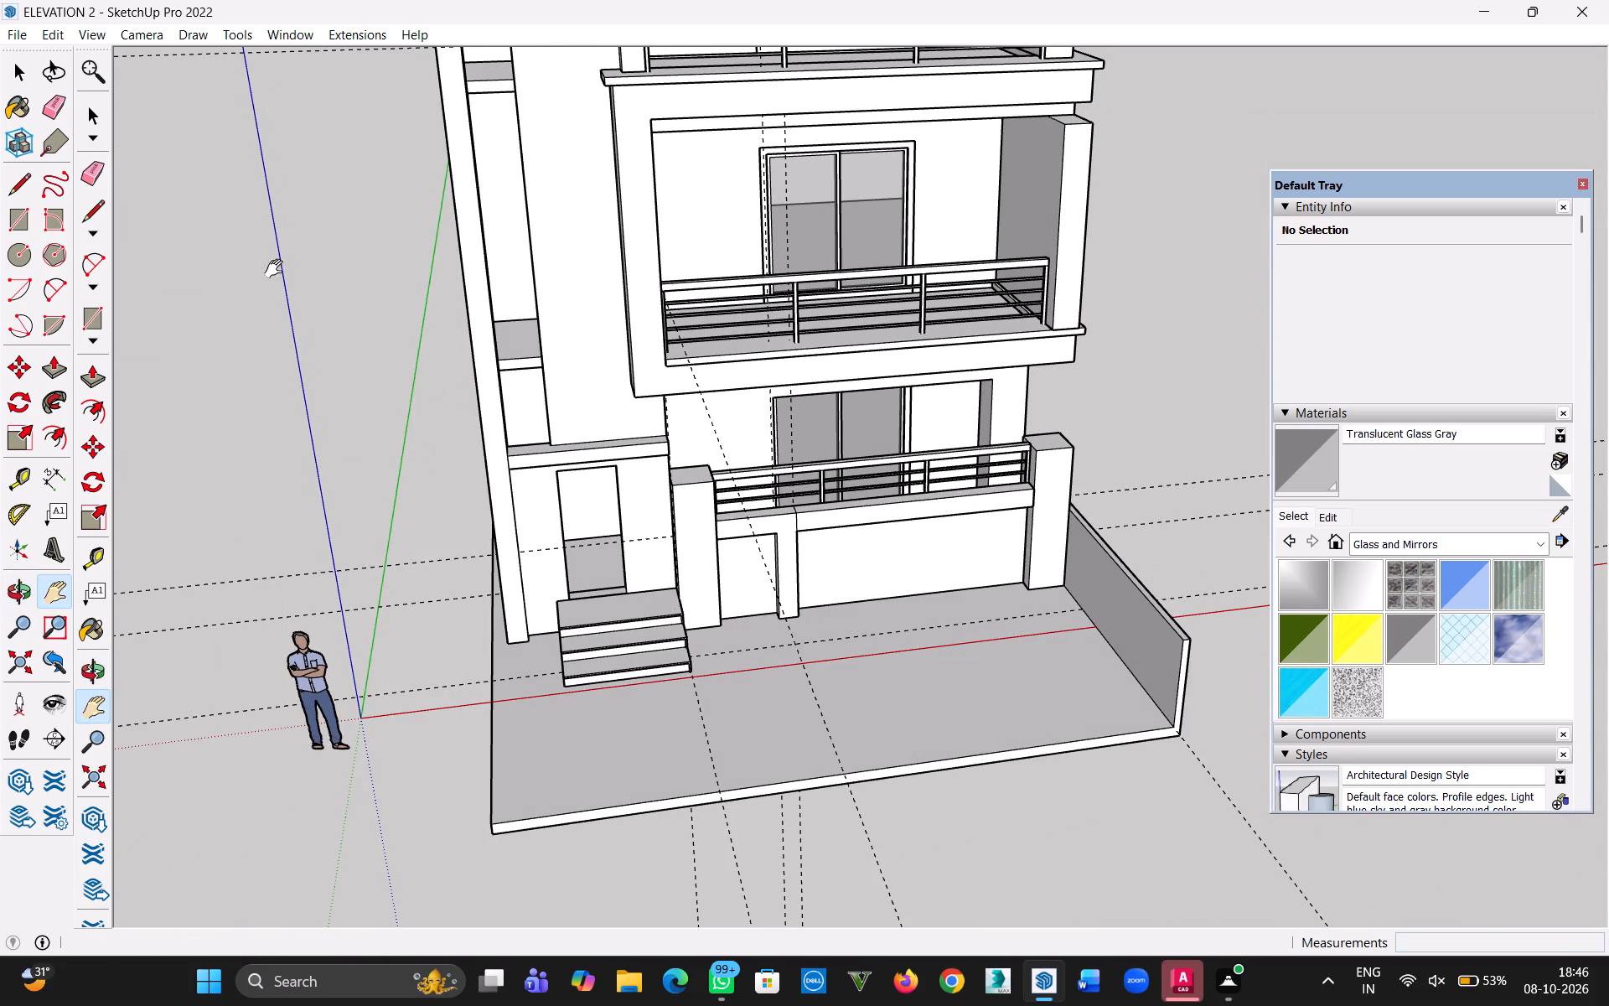
pyautogui.scroll(4, 251, 267)
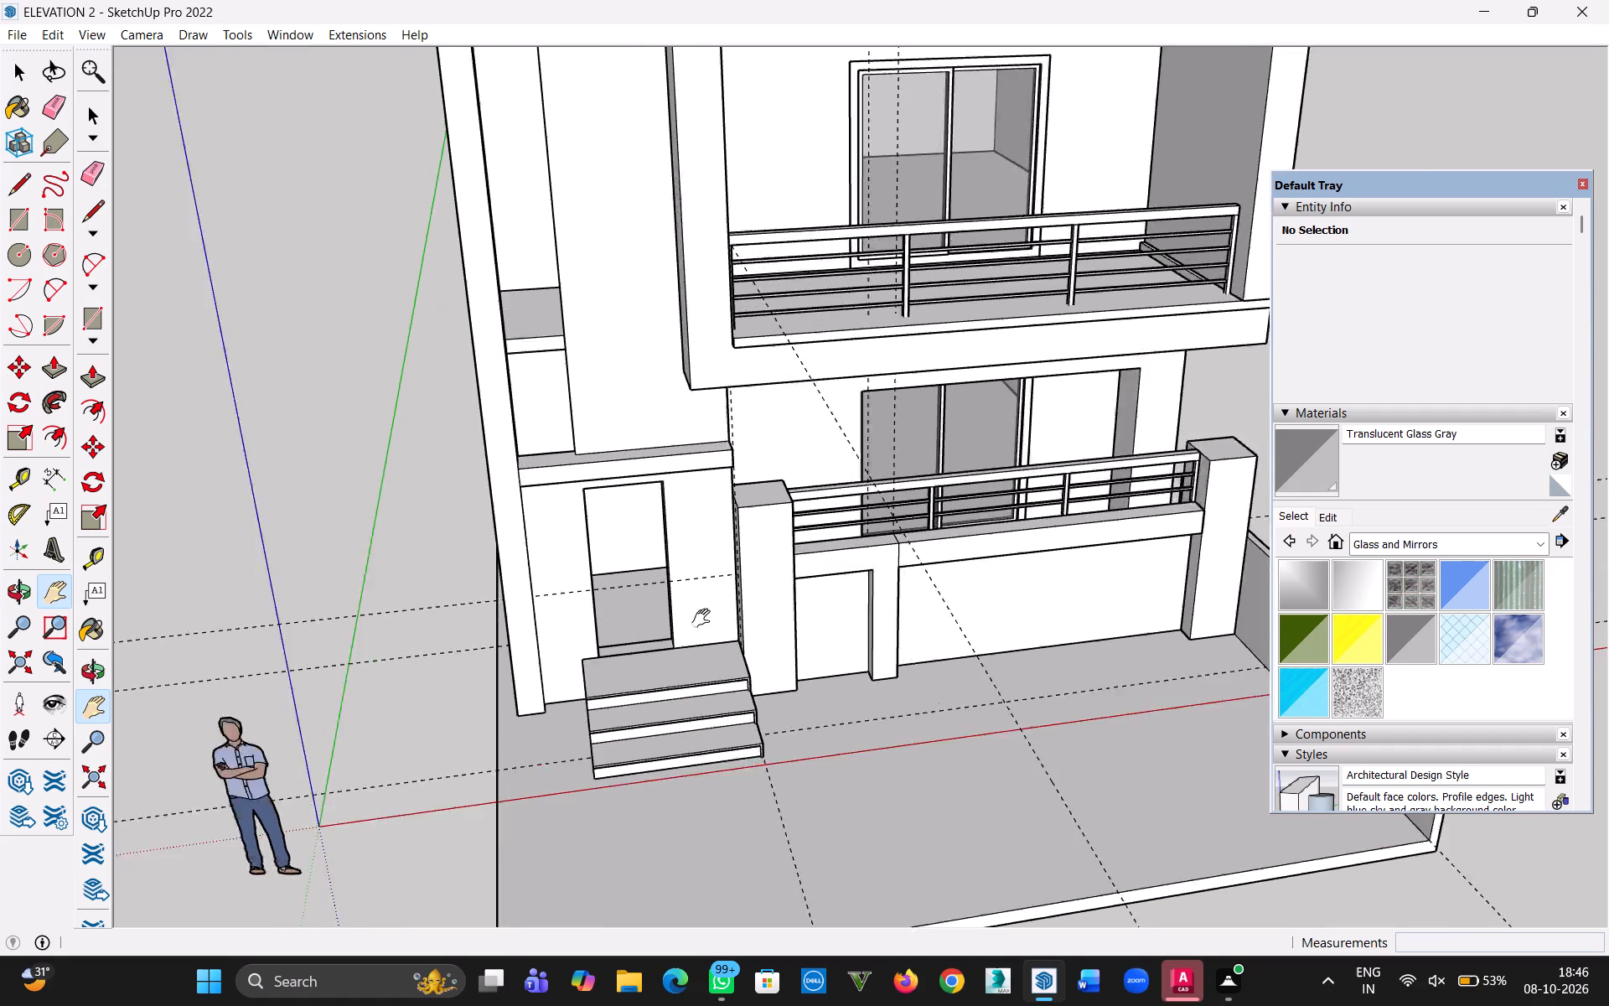
pyautogui.scroll(1, 705, 619)
pyautogui.scroll(4, 740, 708)
pyautogui.moveTo(635, 692); pyautogui.dragTo(623, 577, button='middle')
pyautogui.press('r')
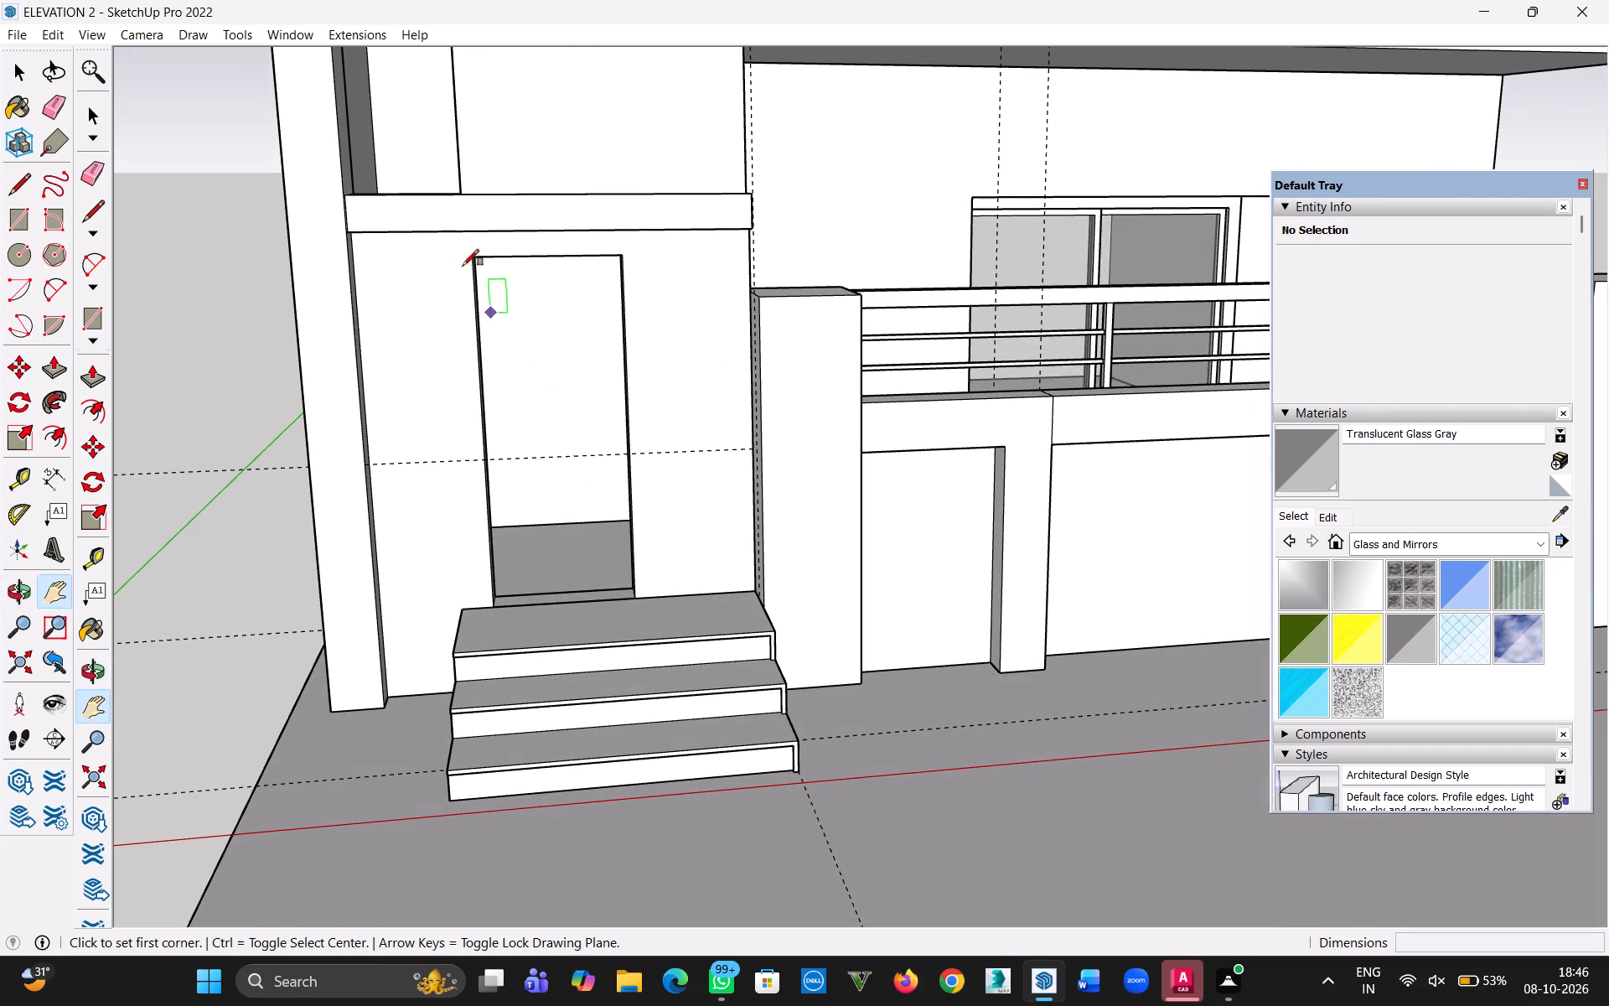
pyautogui.click(475, 256)
pyautogui.click(638, 594)
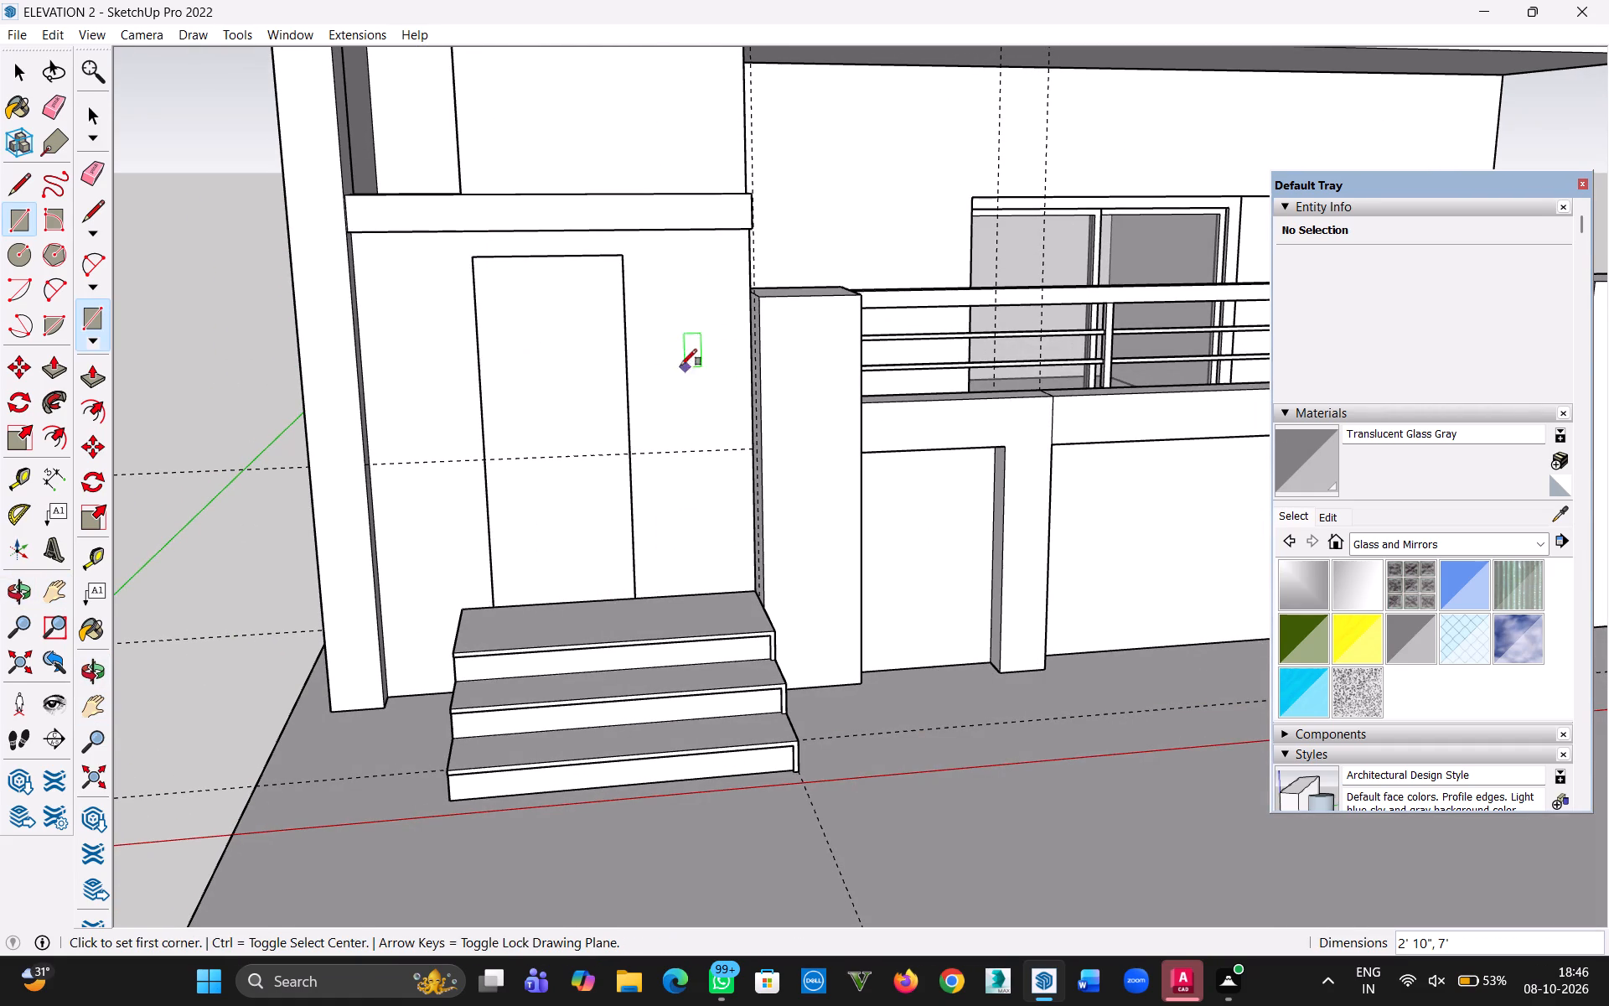
pyautogui.scroll(-10, 675, 364)
pyautogui.click(23, 71)
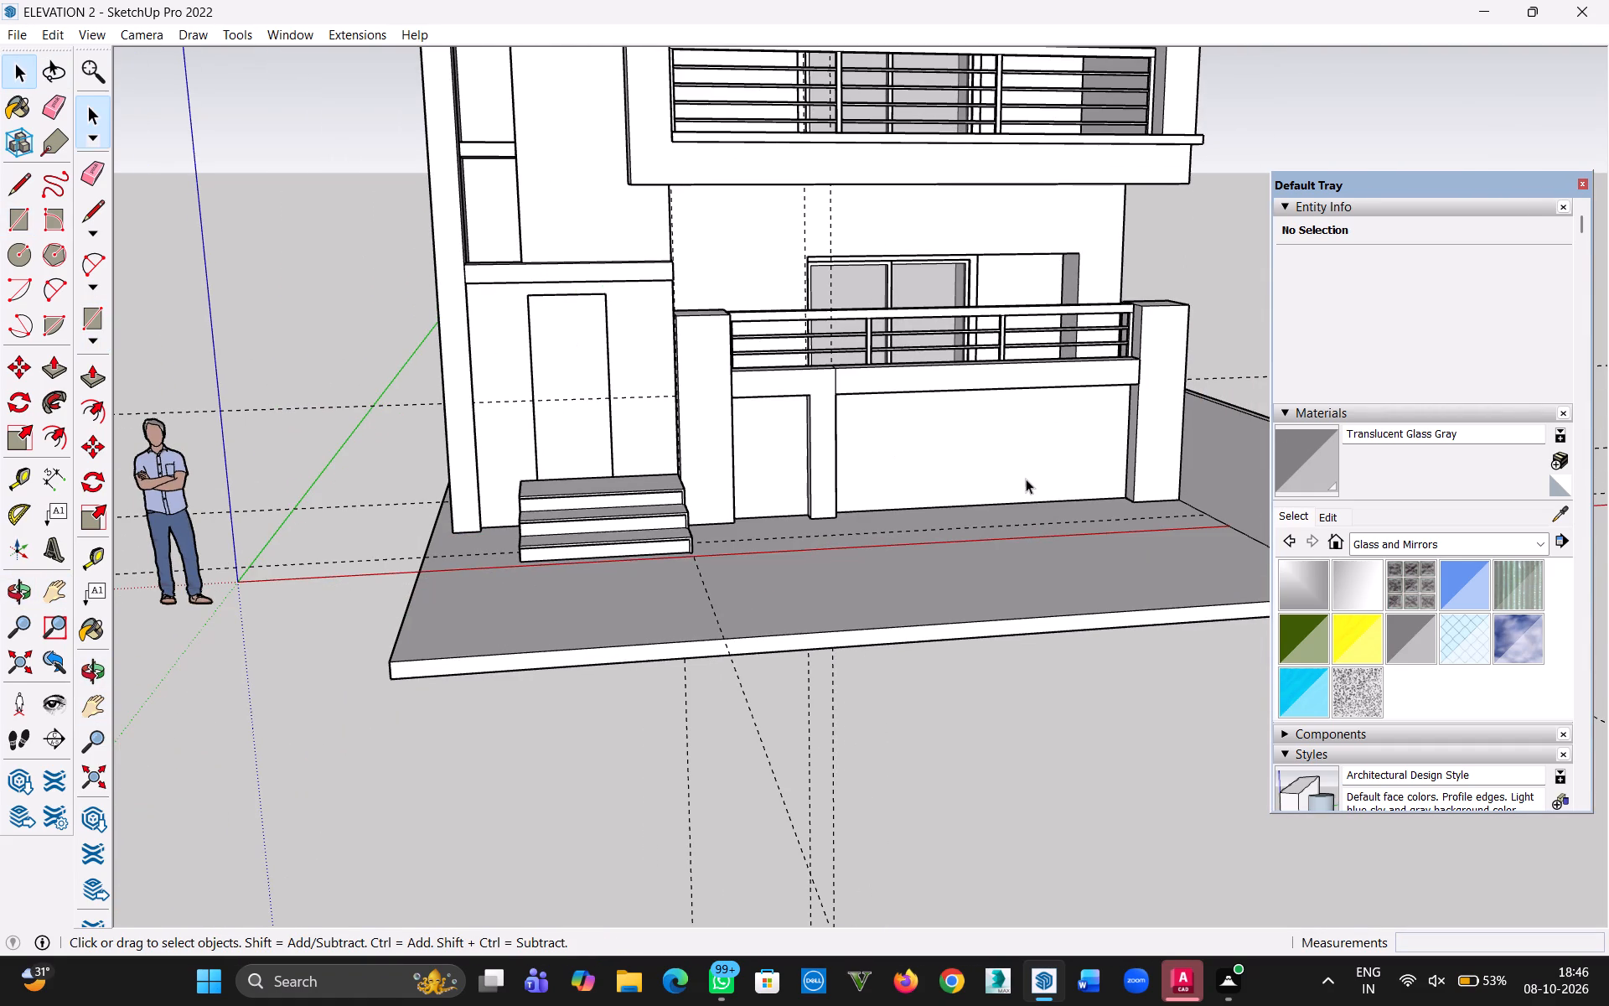
# Group all the connected geometry of the top-floor canopy and the infill above it.
pyautogui.press('h')
pyautogui.moveTo(1028, 438); pyautogui.dragTo(1000, 909)
pyautogui.moveTo(872, 385); pyautogui.dragTo(870, 786)
pyautogui.press('Escape')
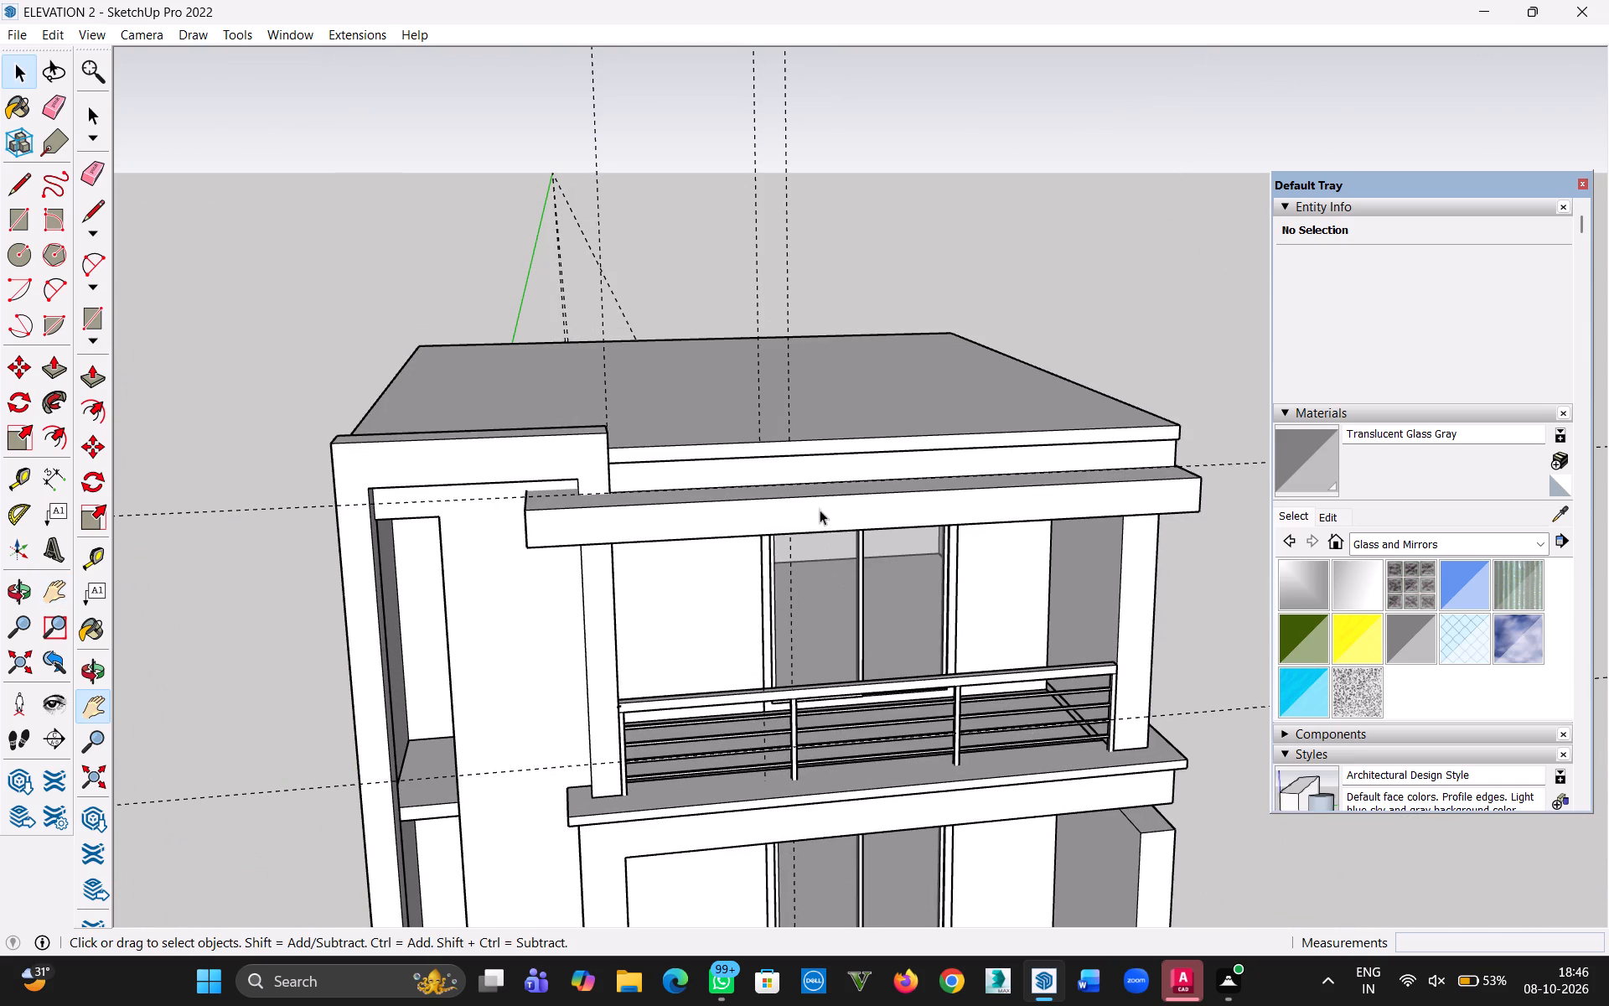
pyautogui.tripleClick(820, 506)
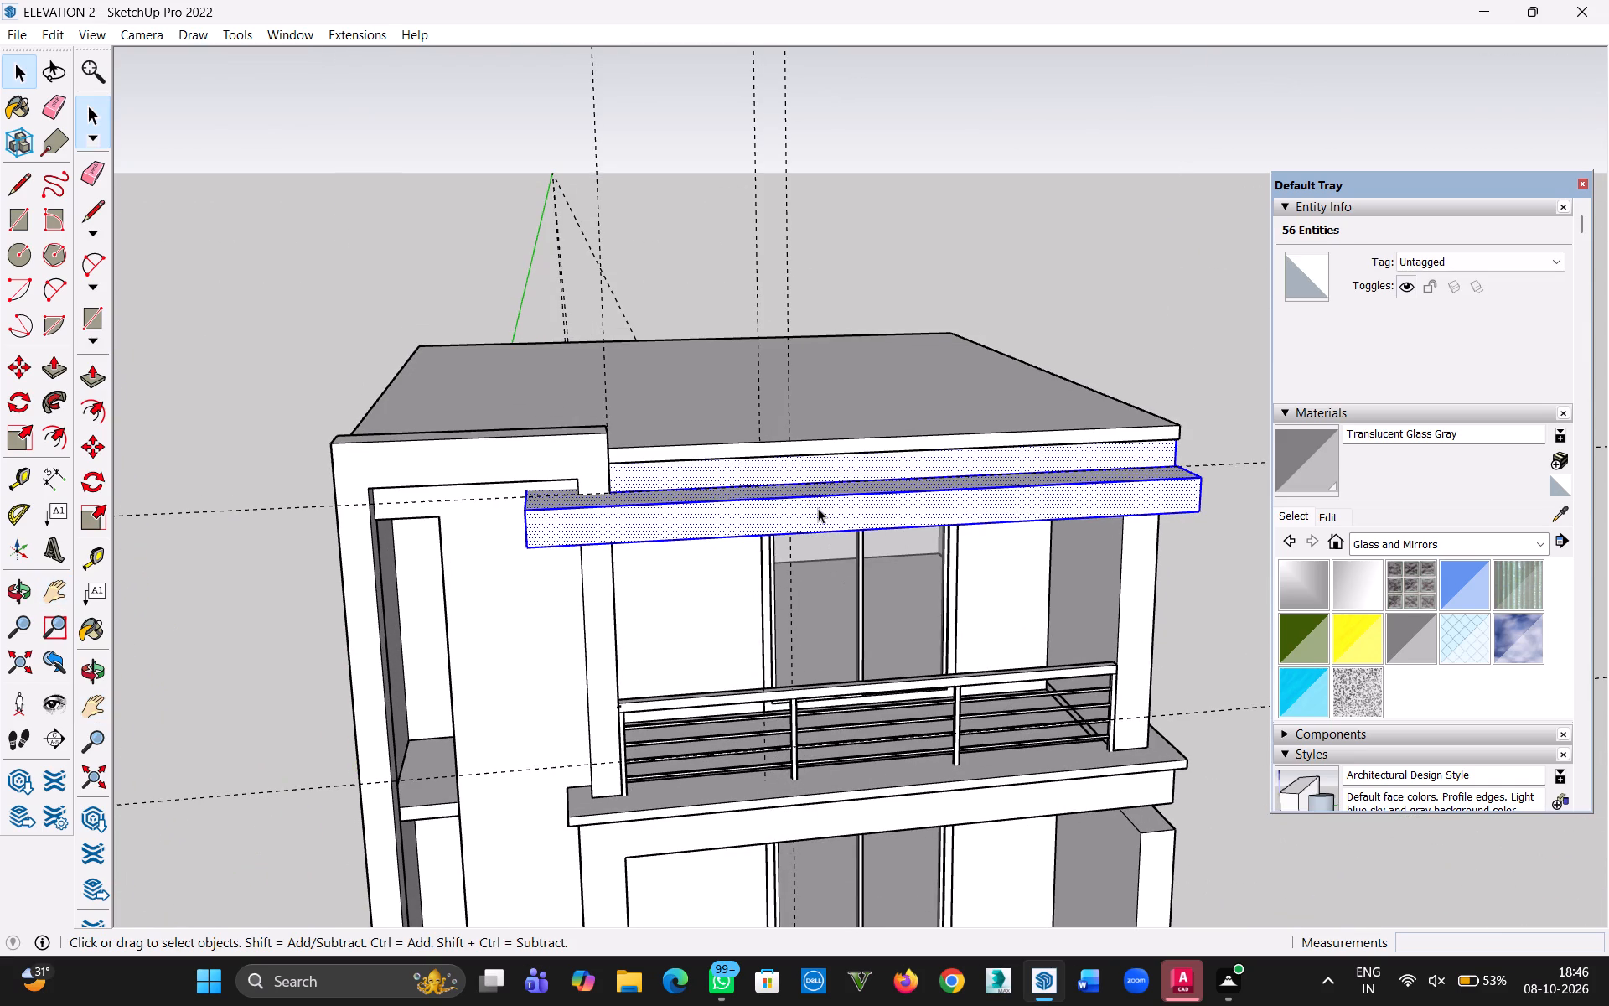
pyautogui.rightClick(816, 508)
pyautogui.click(884, 679)
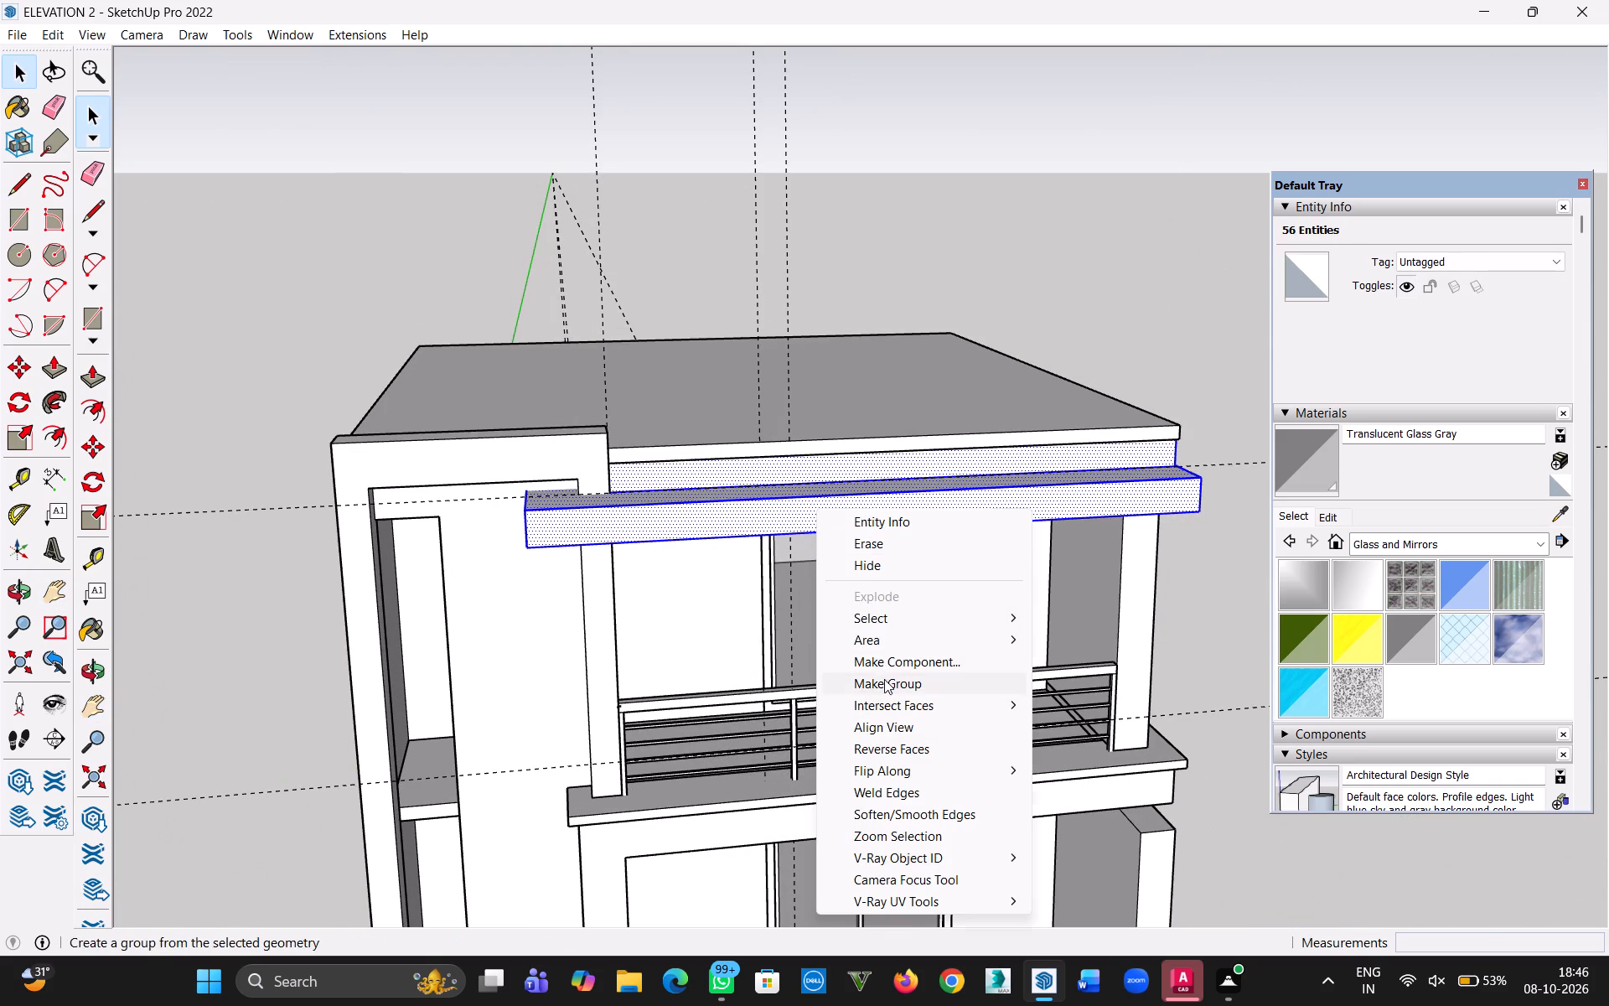
# Group the entrance door face together with its bounding edges.
pyautogui.scroll(-2, 888, 682)
pyautogui.press('h')
pyautogui.moveTo(893, 714); pyautogui.dragTo(893, 157)
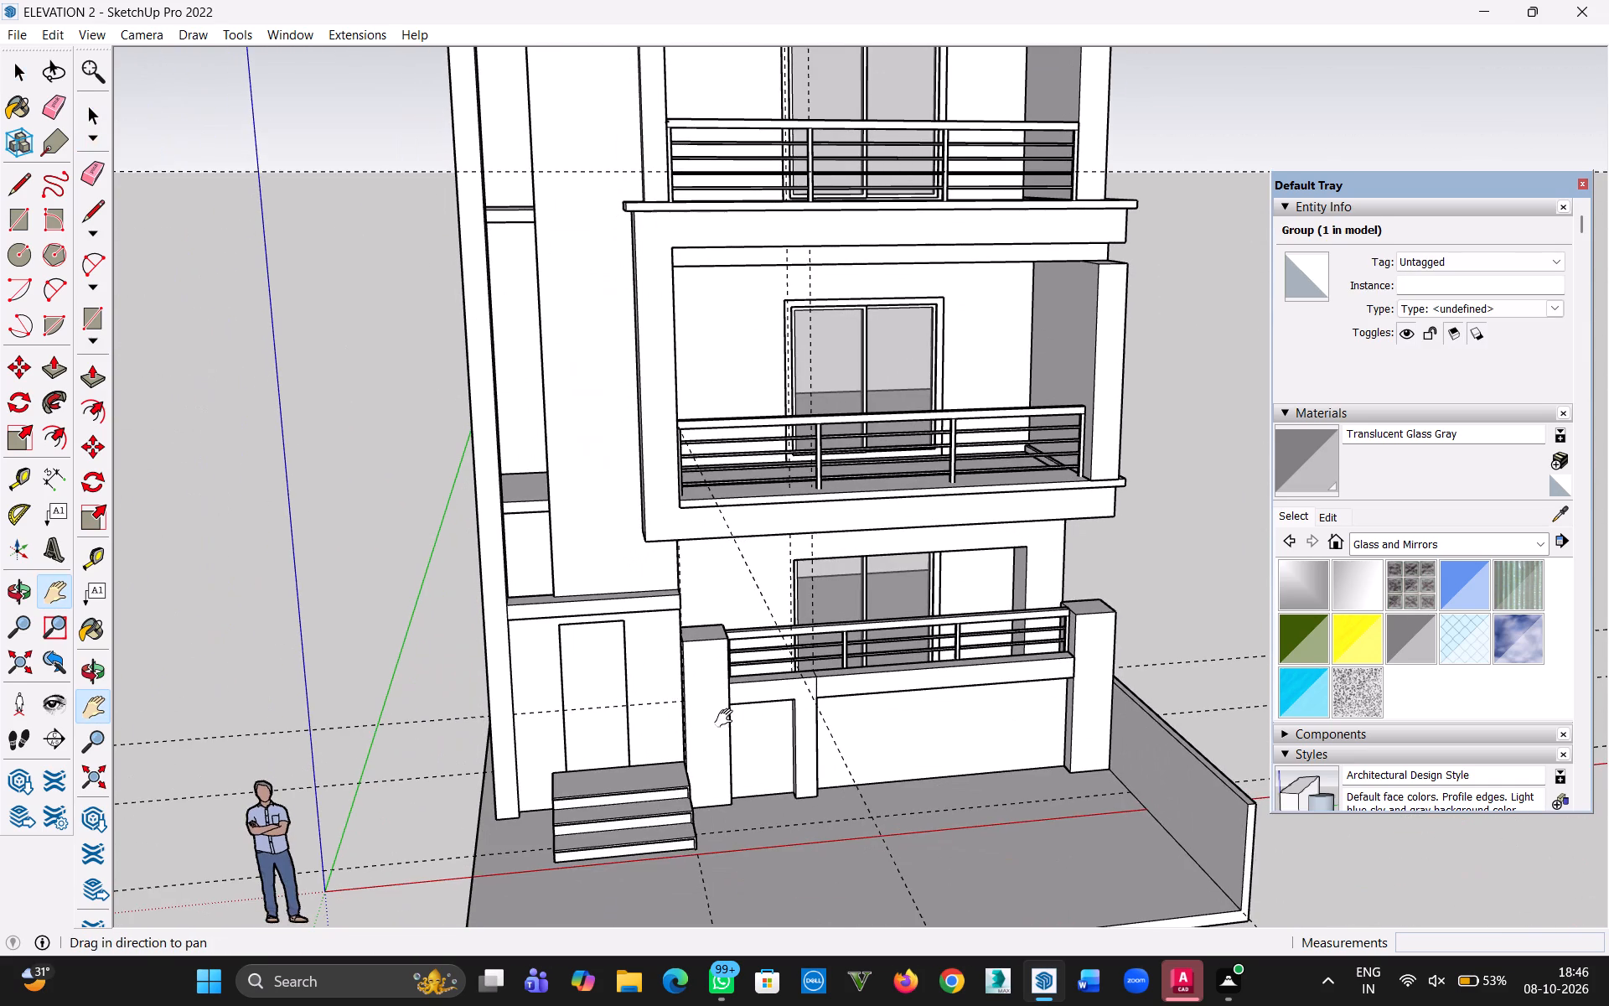
pyautogui.moveTo(725, 726); pyautogui.dragTo(727, 639)
pyautogui.scroll(5, 643, 642)
pyautogui.press('Escape')
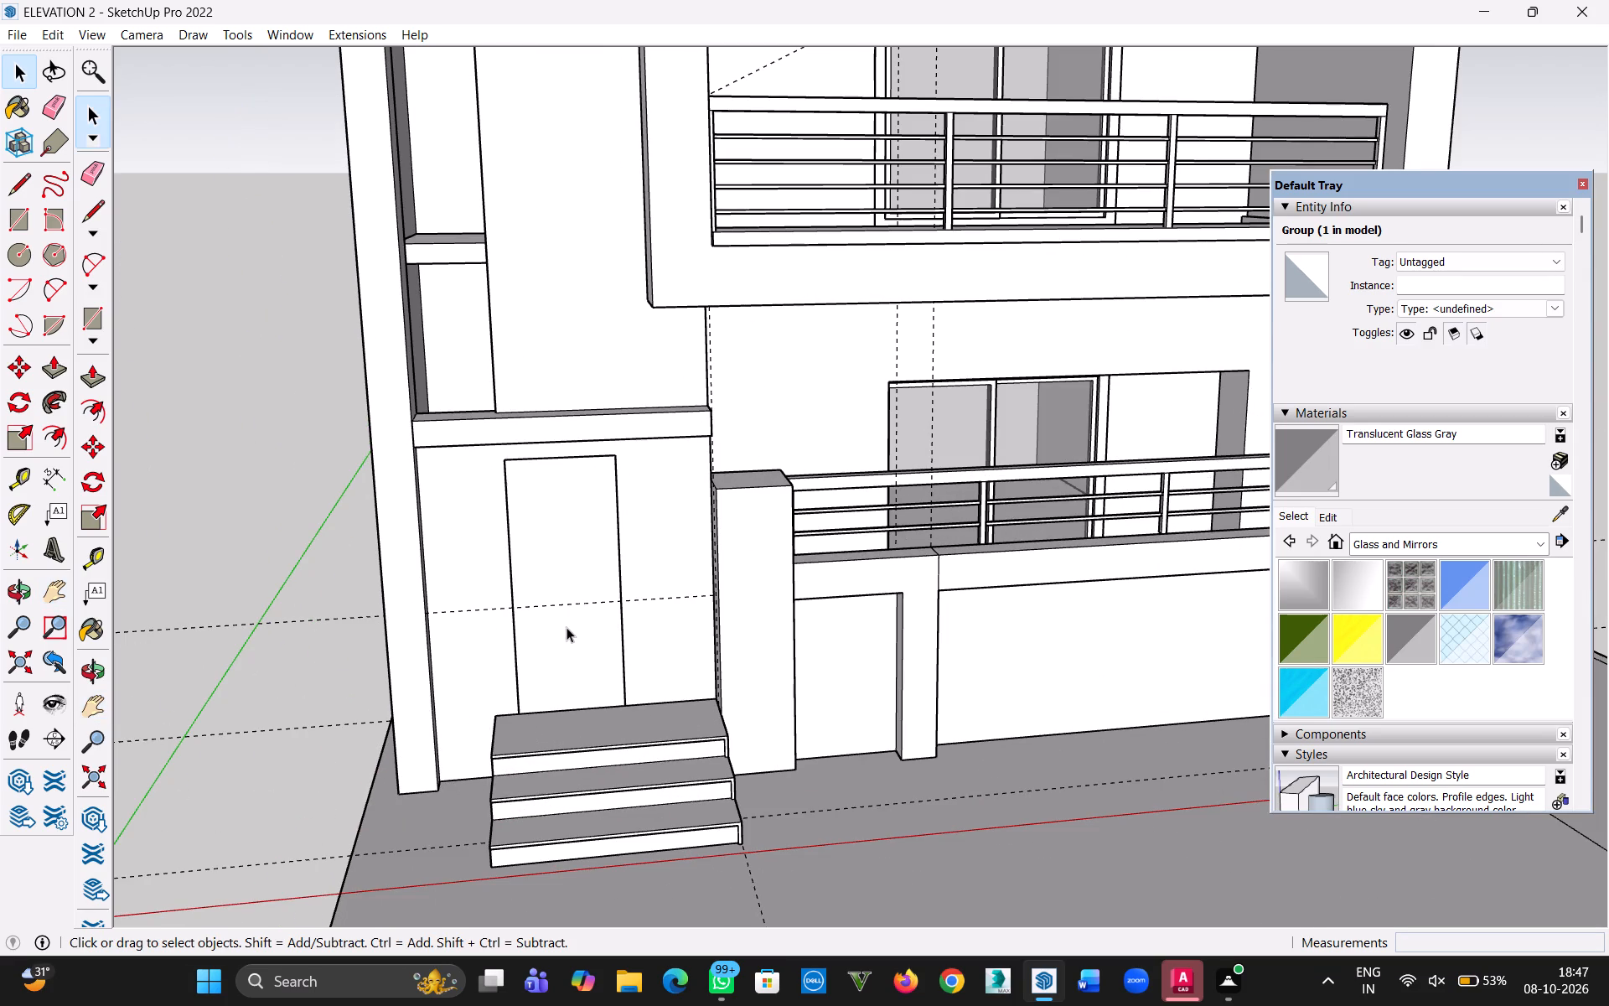
pyautogui.doubleClick(567, 627)
pyautogui.rightClick(567, 627)
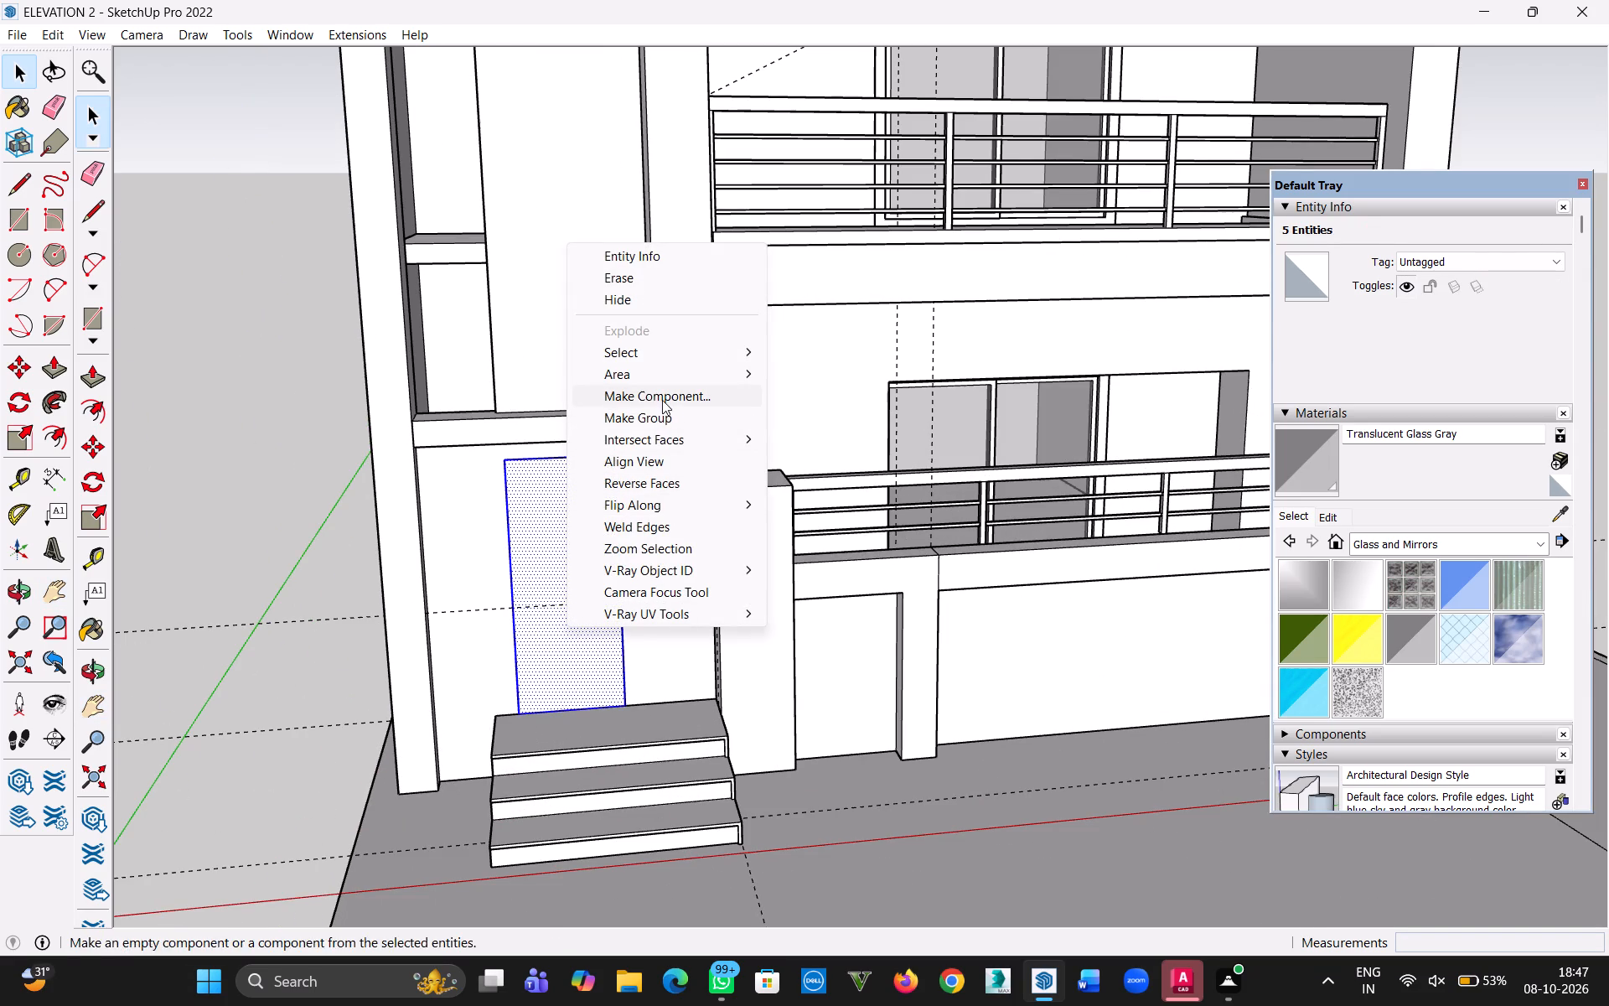
pyautogui.click(662, 415)
# Inside the entrance door group, offset the door face's outline inward by 4".
pyautogui.click(556, 563)
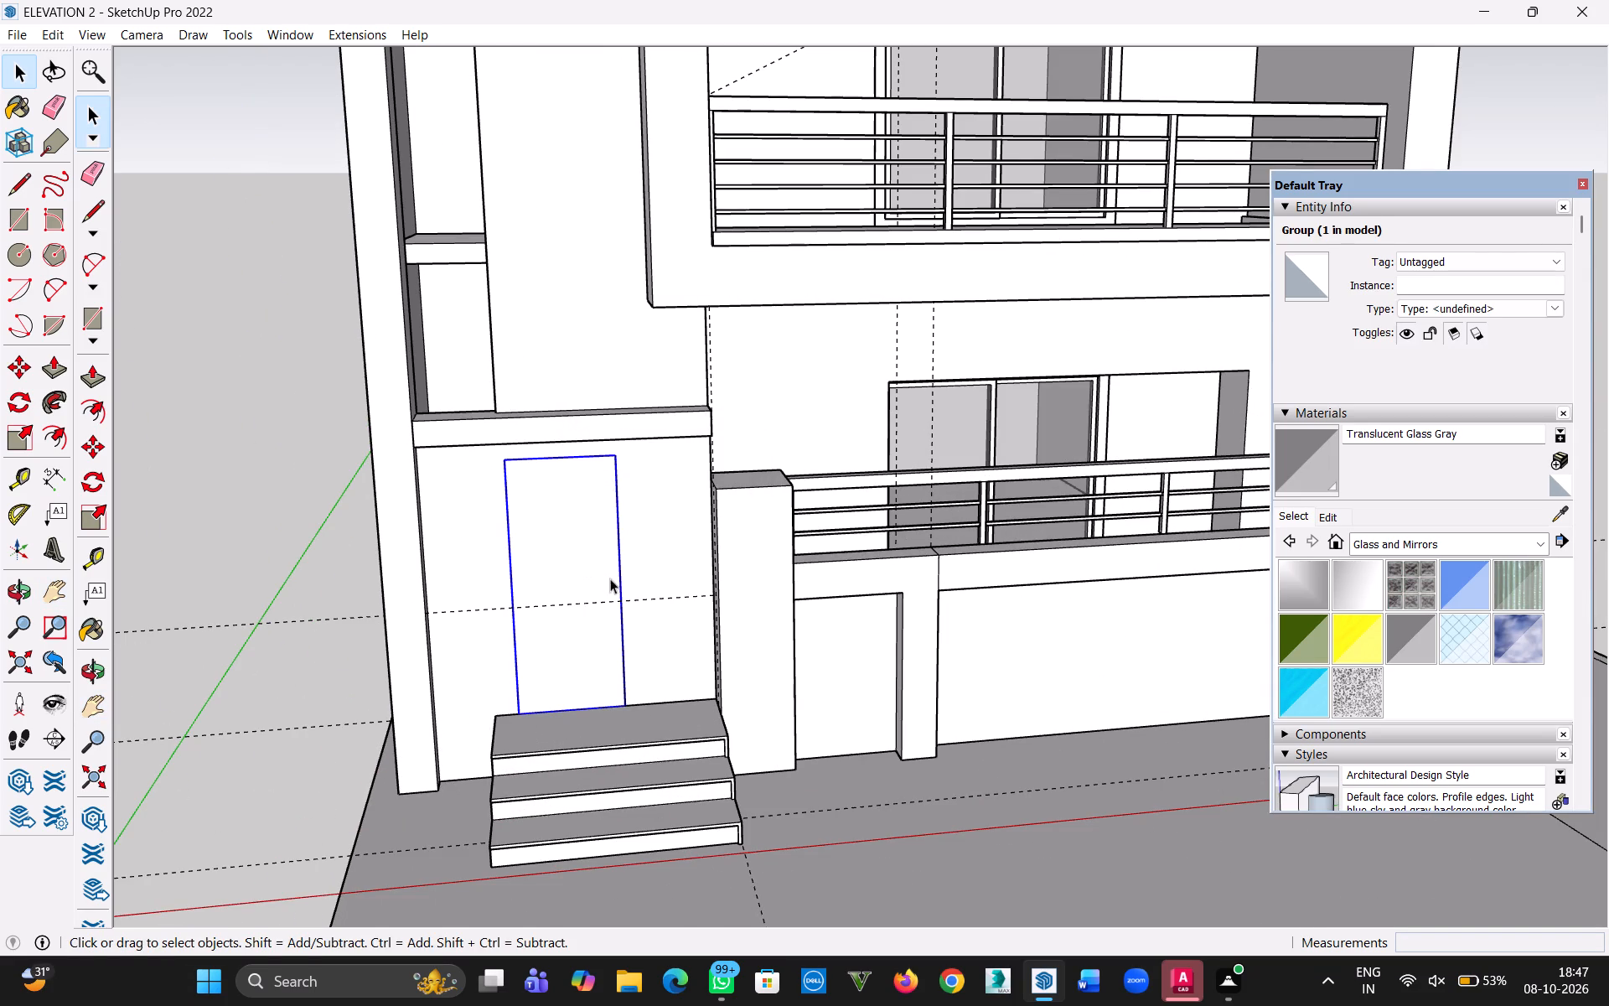
pyautogui.scroll(4, 587, 568)
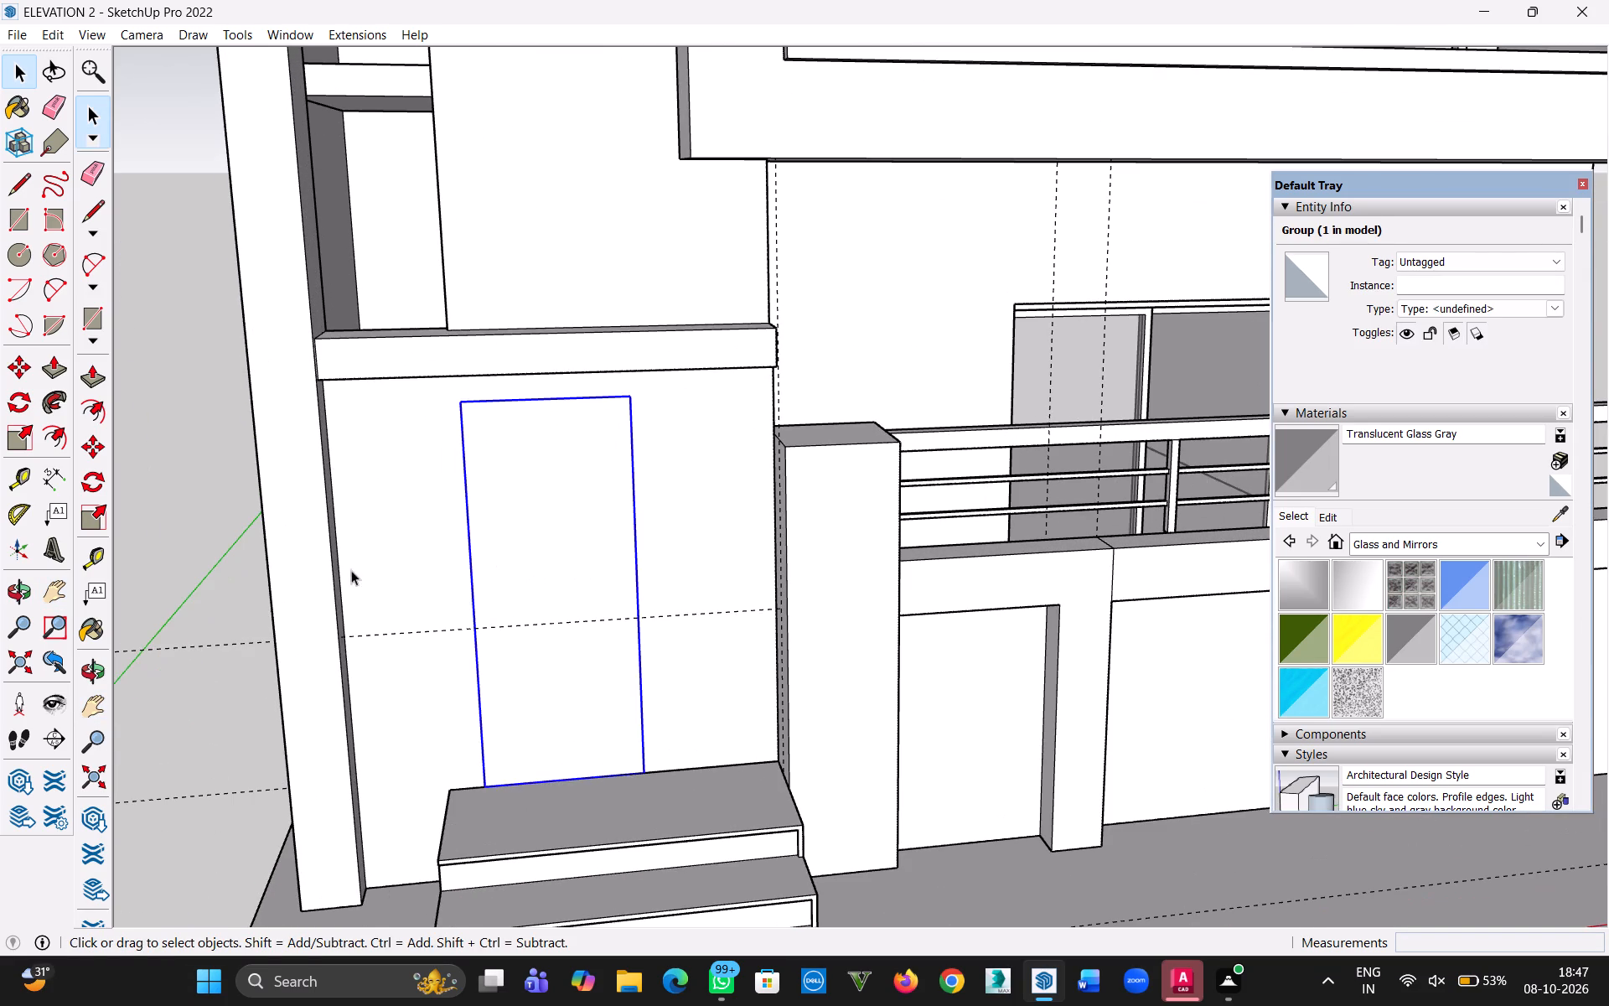
pyautogui.doubleClick(572, 571)
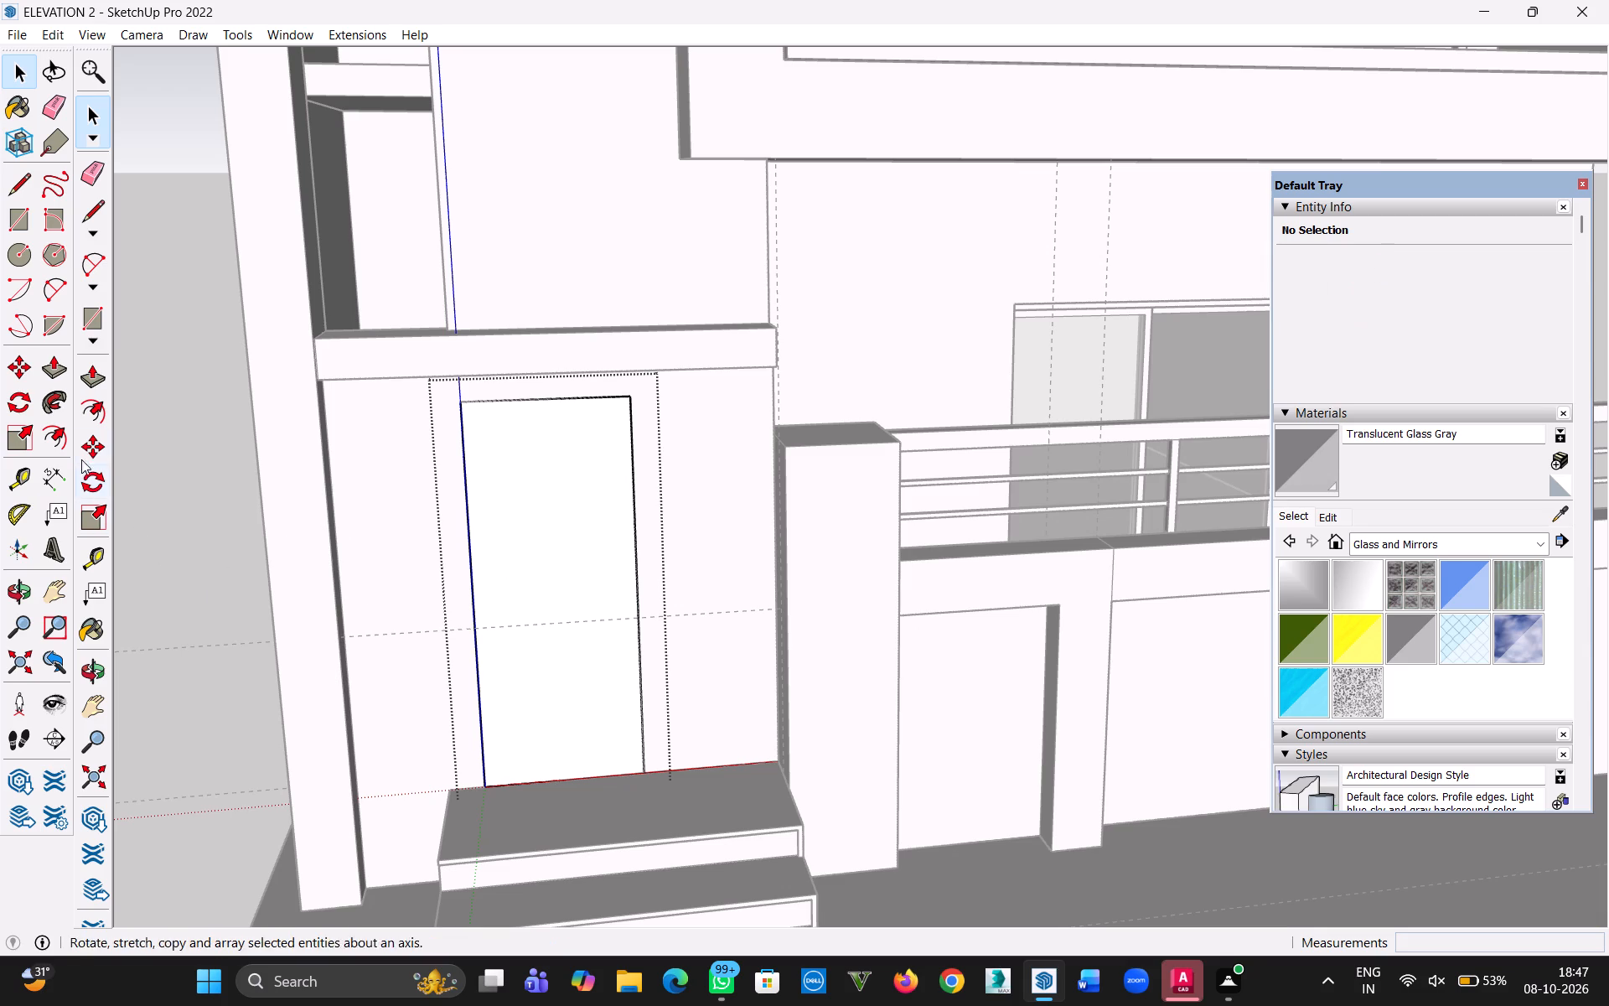
pyautogui.click(49, 428)
pyautogui.click(550, 586)
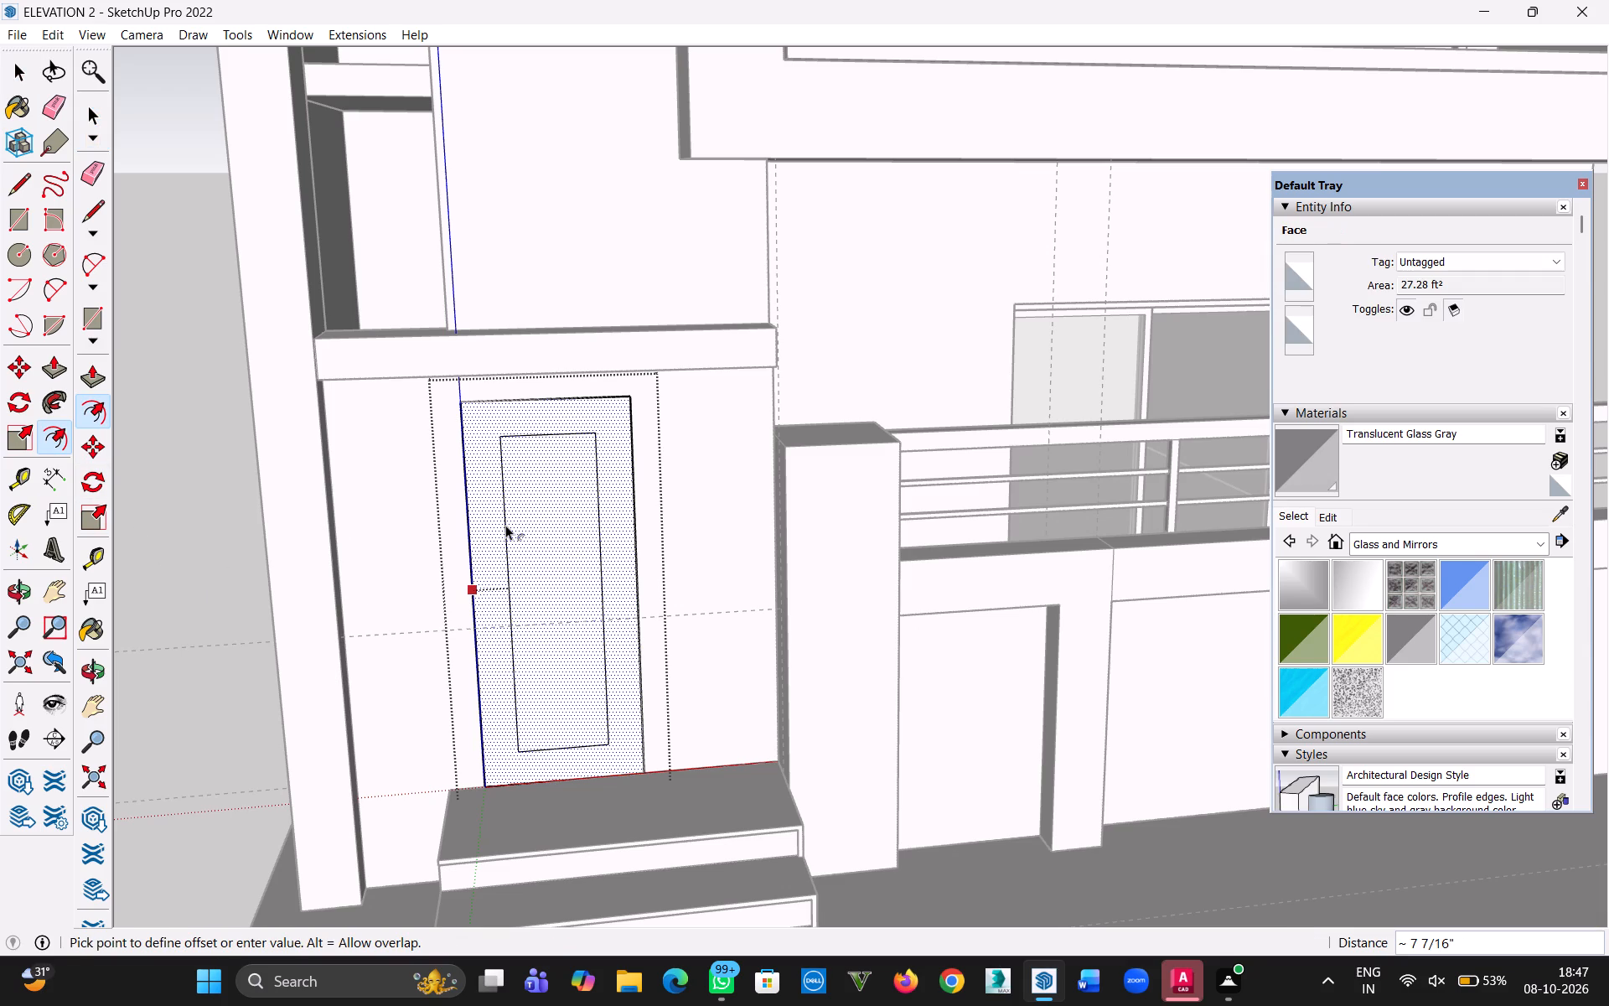
pyautogui.write('4"')
pyautogui.press('Return')
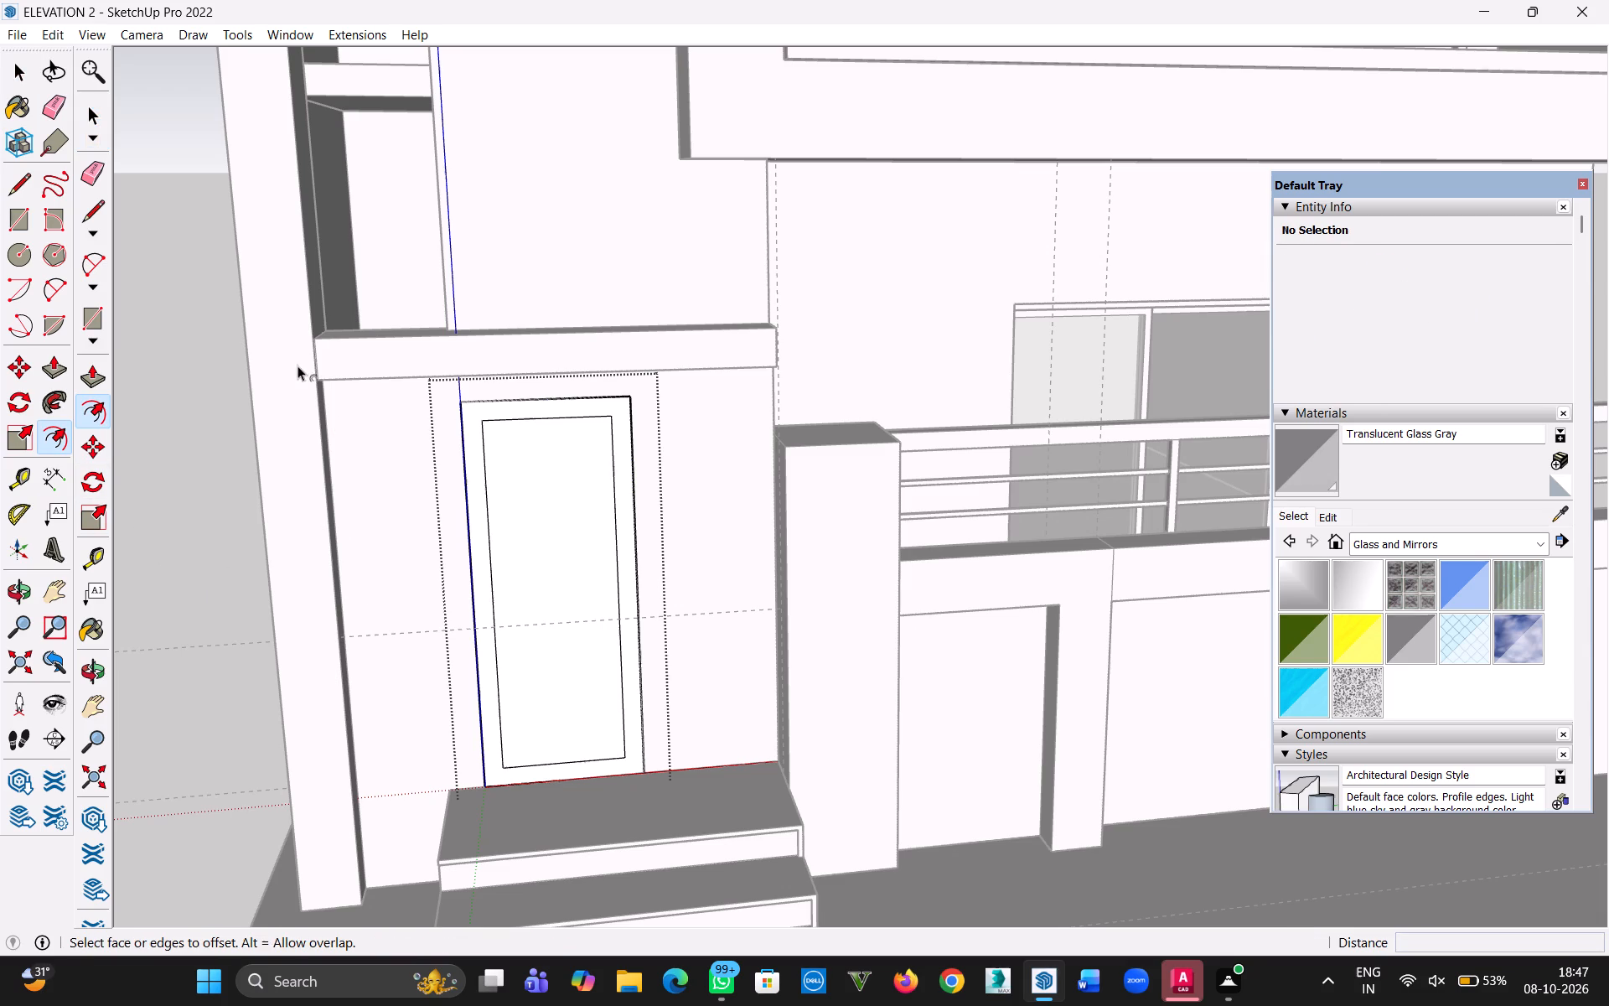
pyautogui.click(28, 74)
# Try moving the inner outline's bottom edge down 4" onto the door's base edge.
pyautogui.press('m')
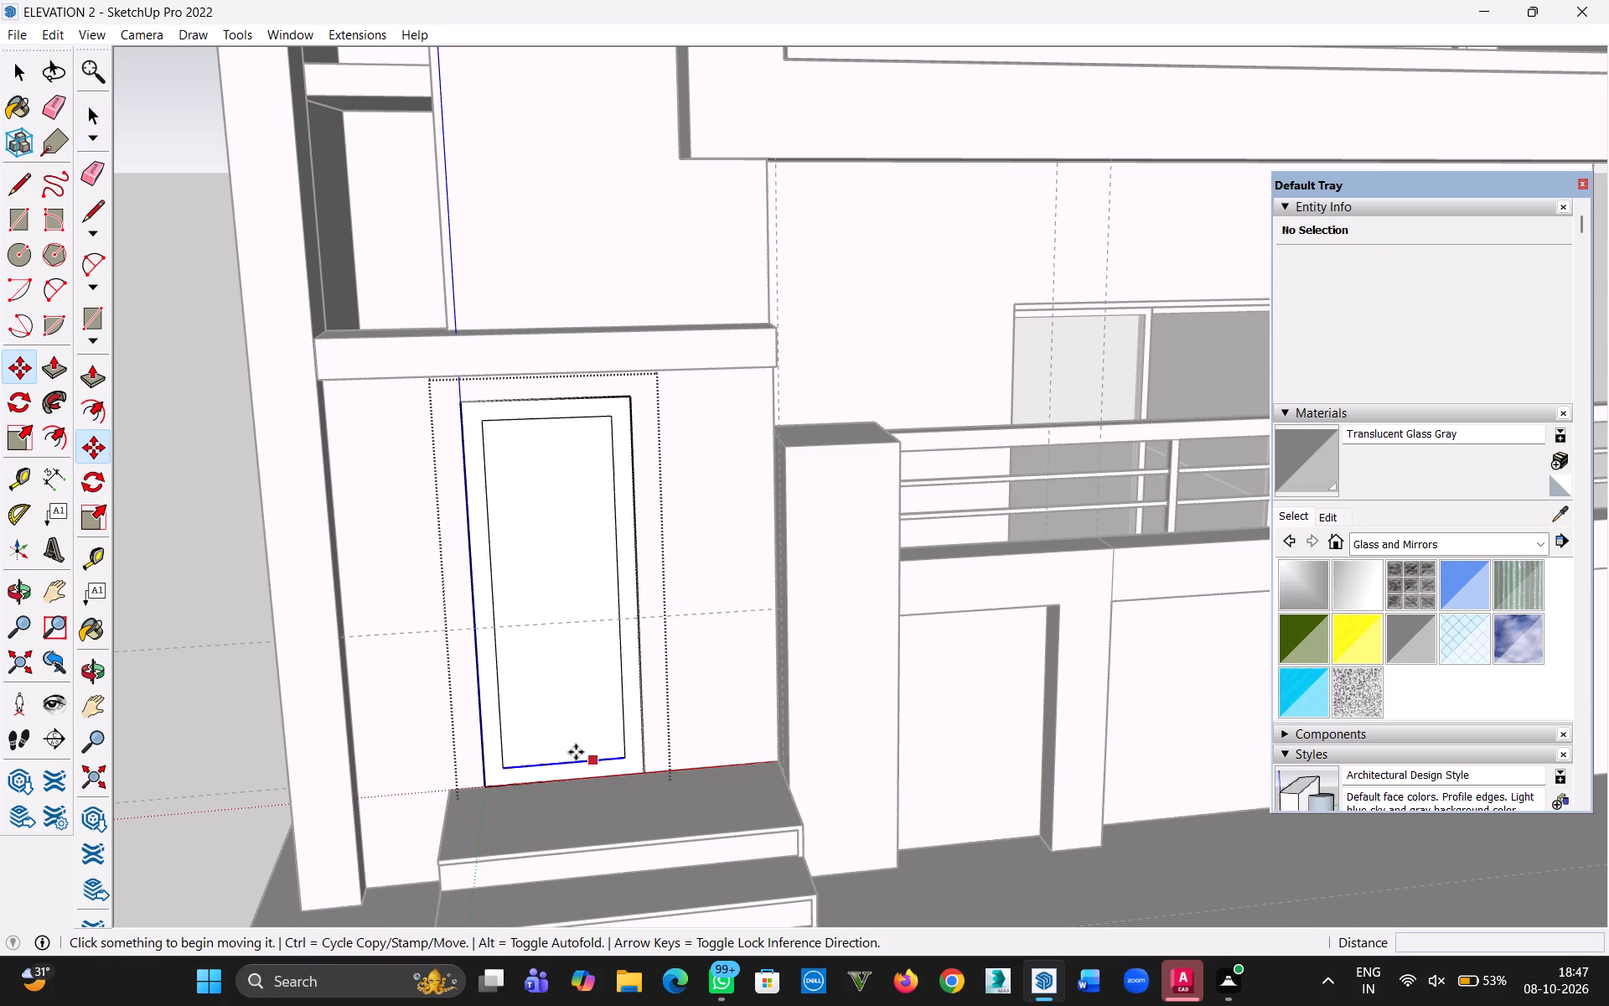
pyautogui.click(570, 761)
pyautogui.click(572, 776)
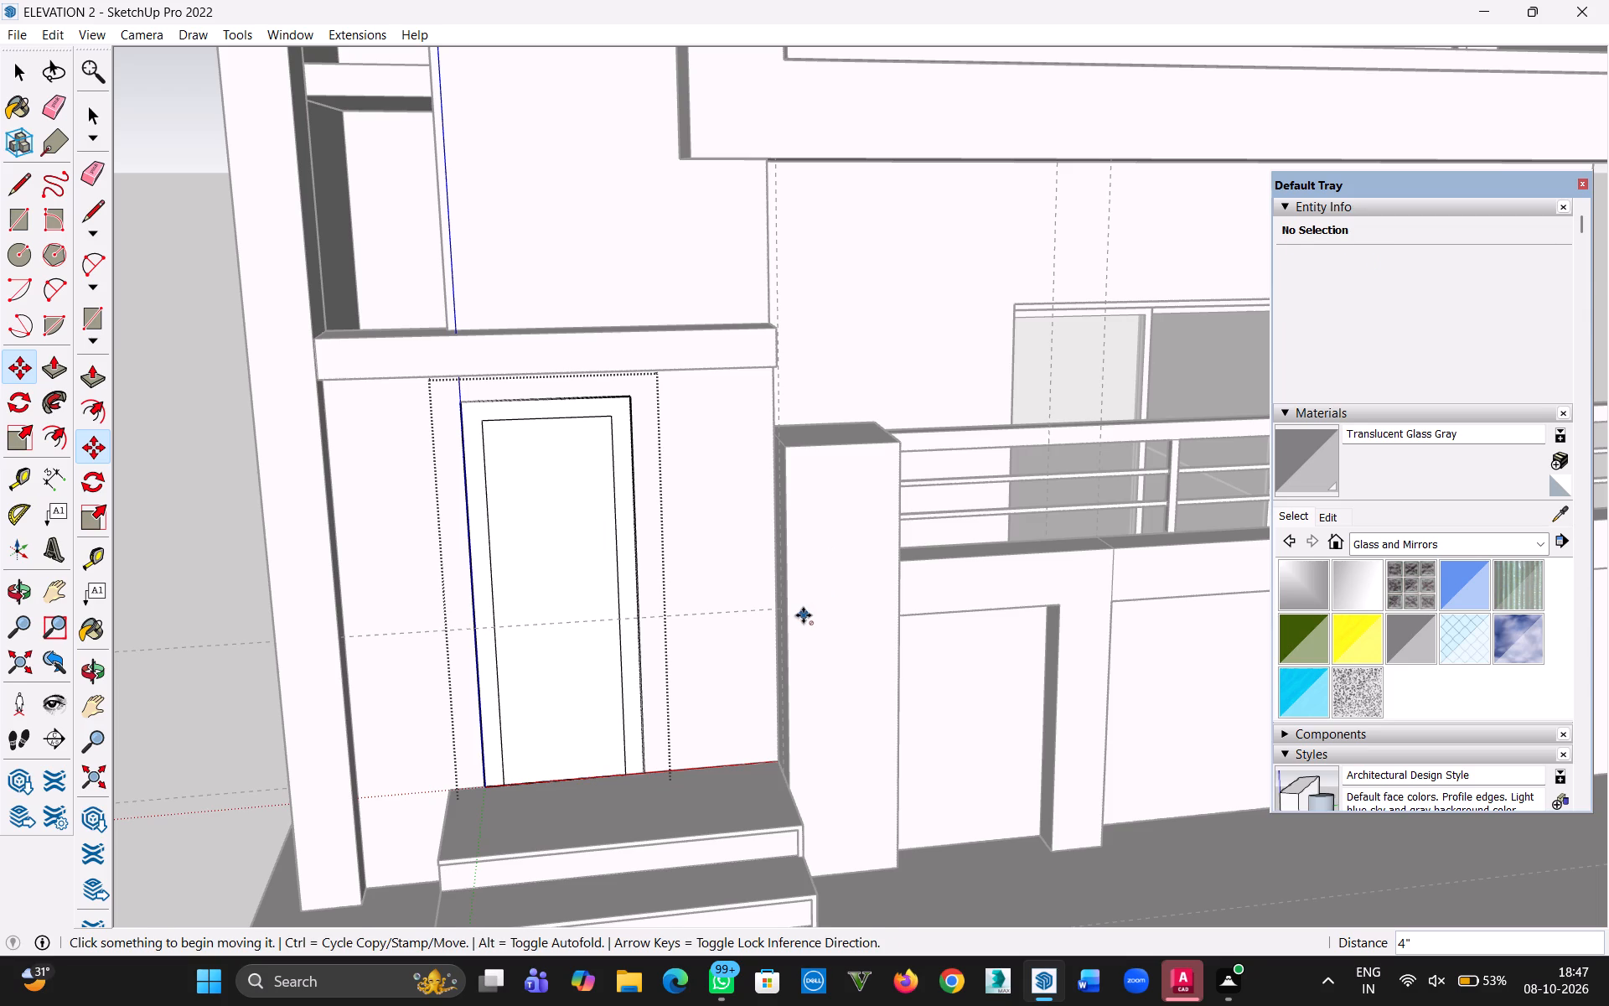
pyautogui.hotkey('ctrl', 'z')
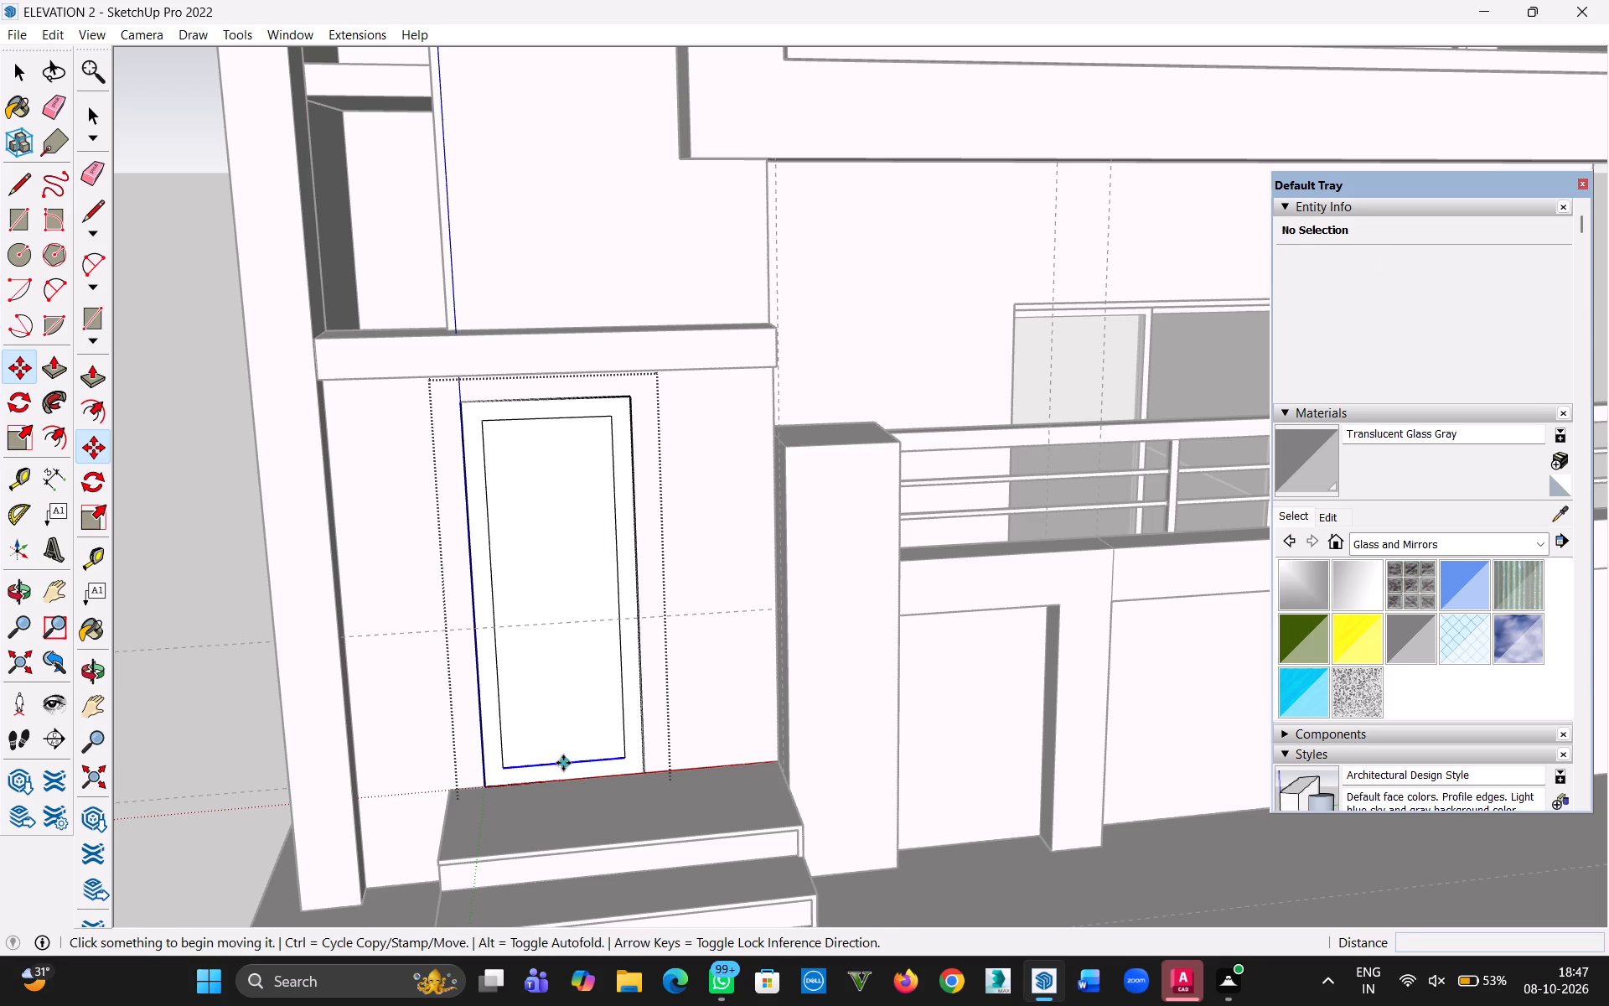
# Move the inner outline's bottom edge down 2" to narrow the door frame's bottom rail.
pyautogui.click(563, 763)
pyautogui.scroll(3, 562, 773)
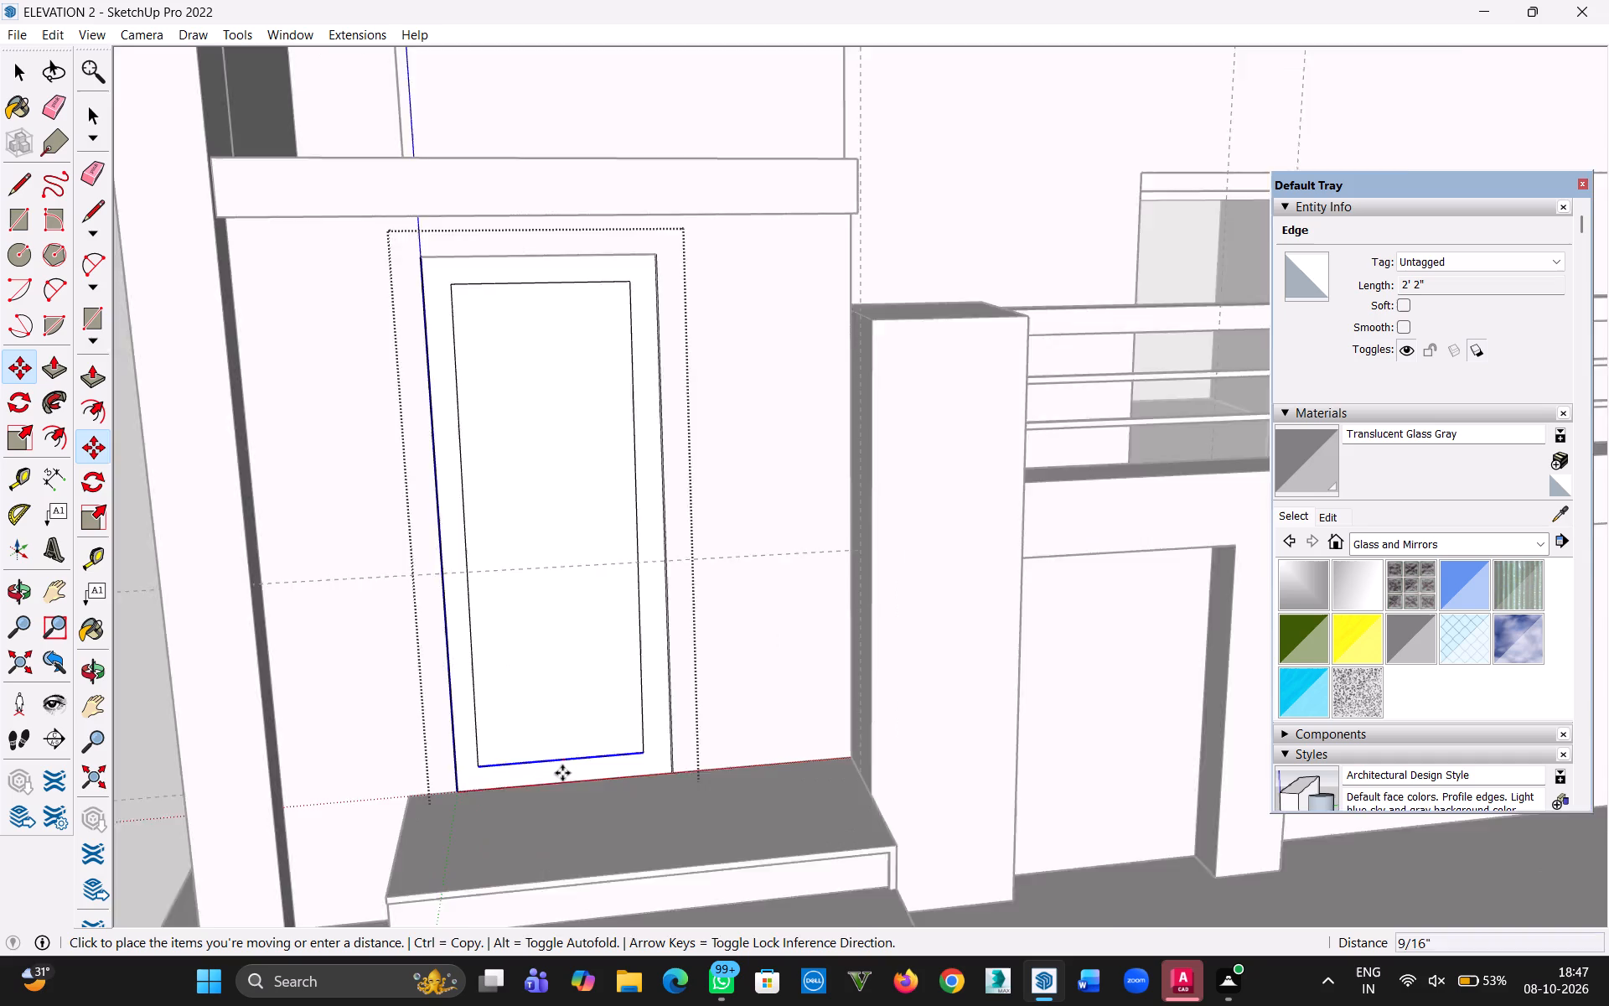
pyautogui.scroll(8, 562, 773)
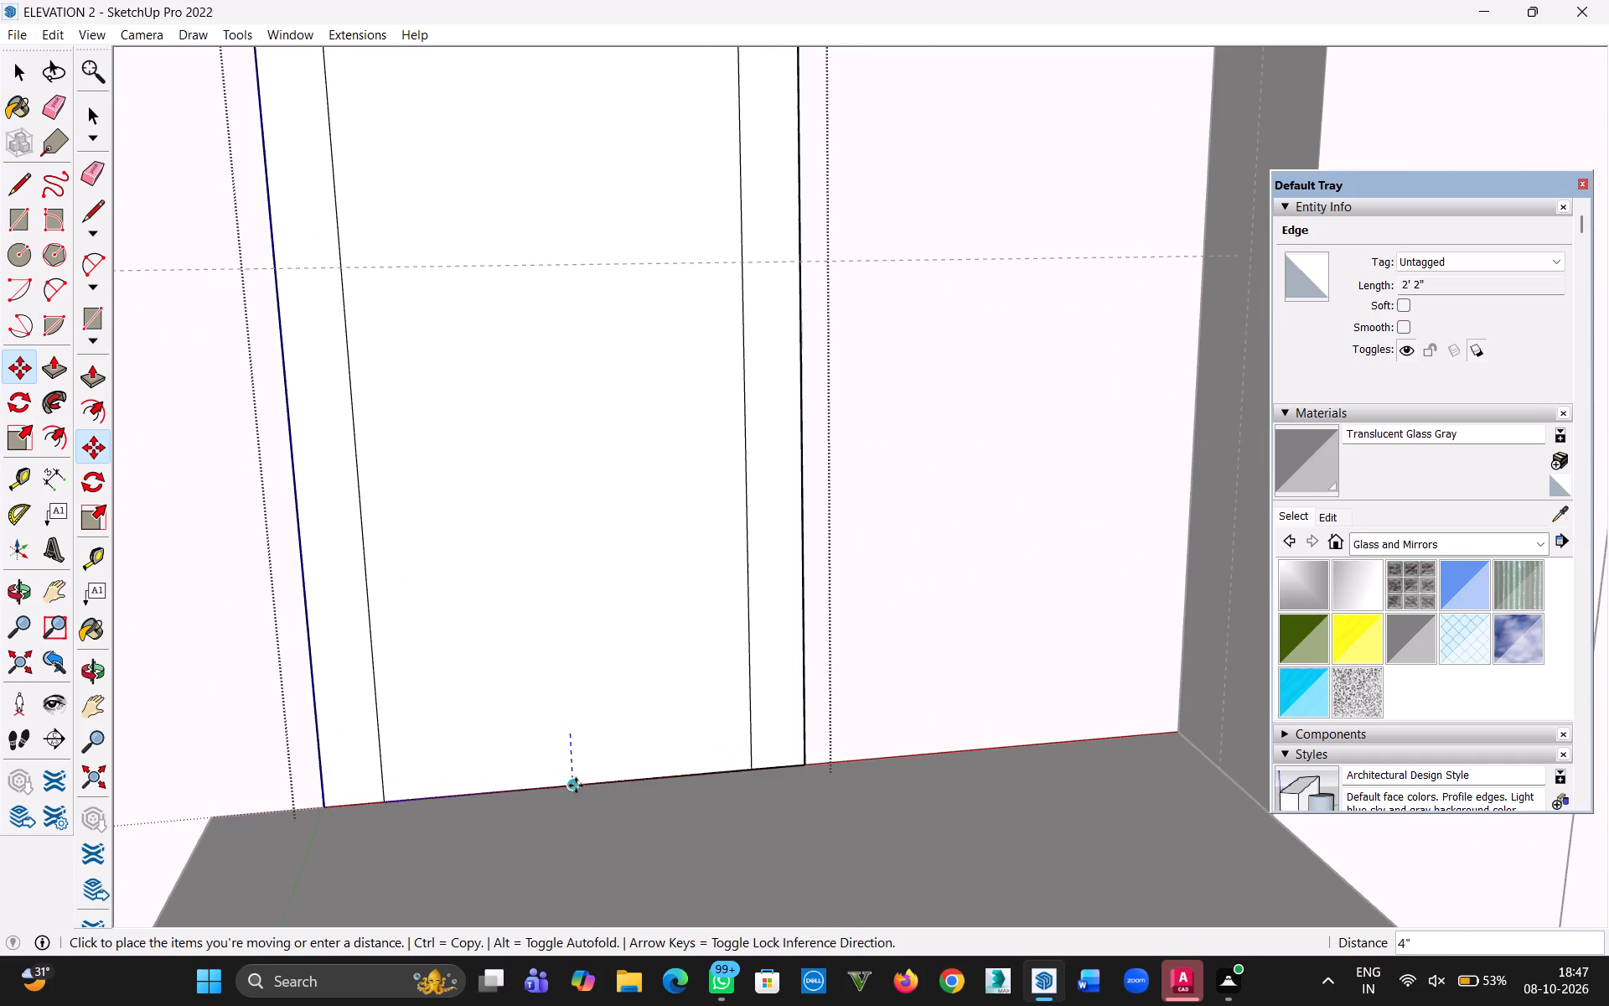
pyautogui.write('2"')
pyautogui.press('Return')
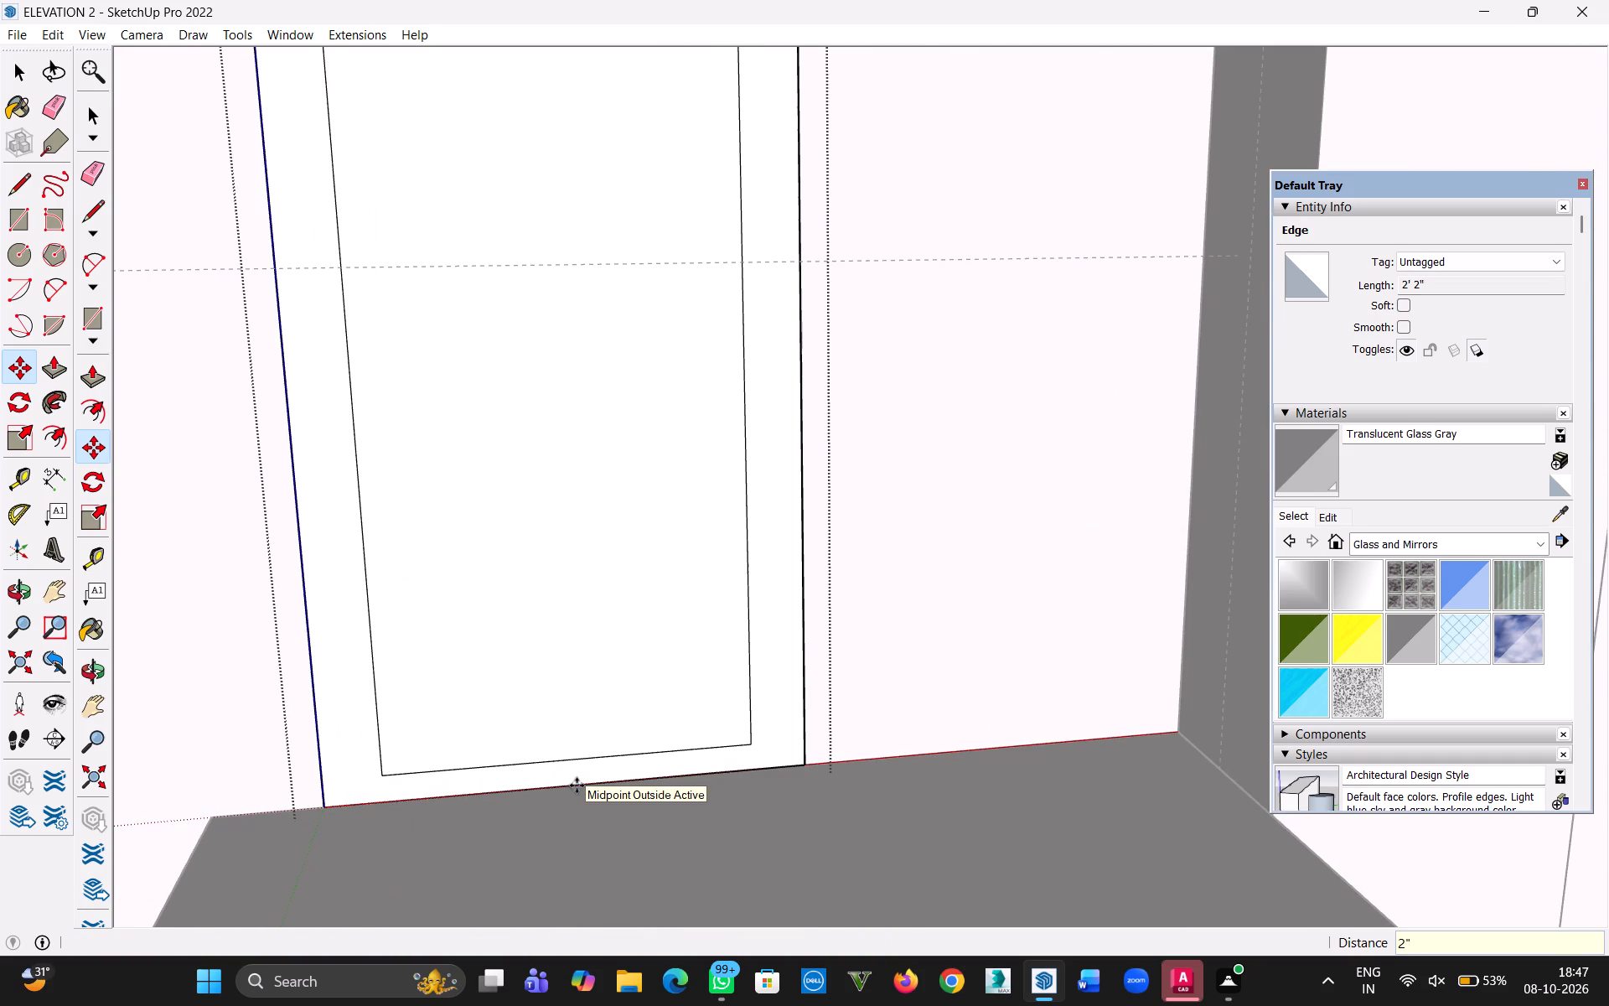
pyautogui.click(18, 74)
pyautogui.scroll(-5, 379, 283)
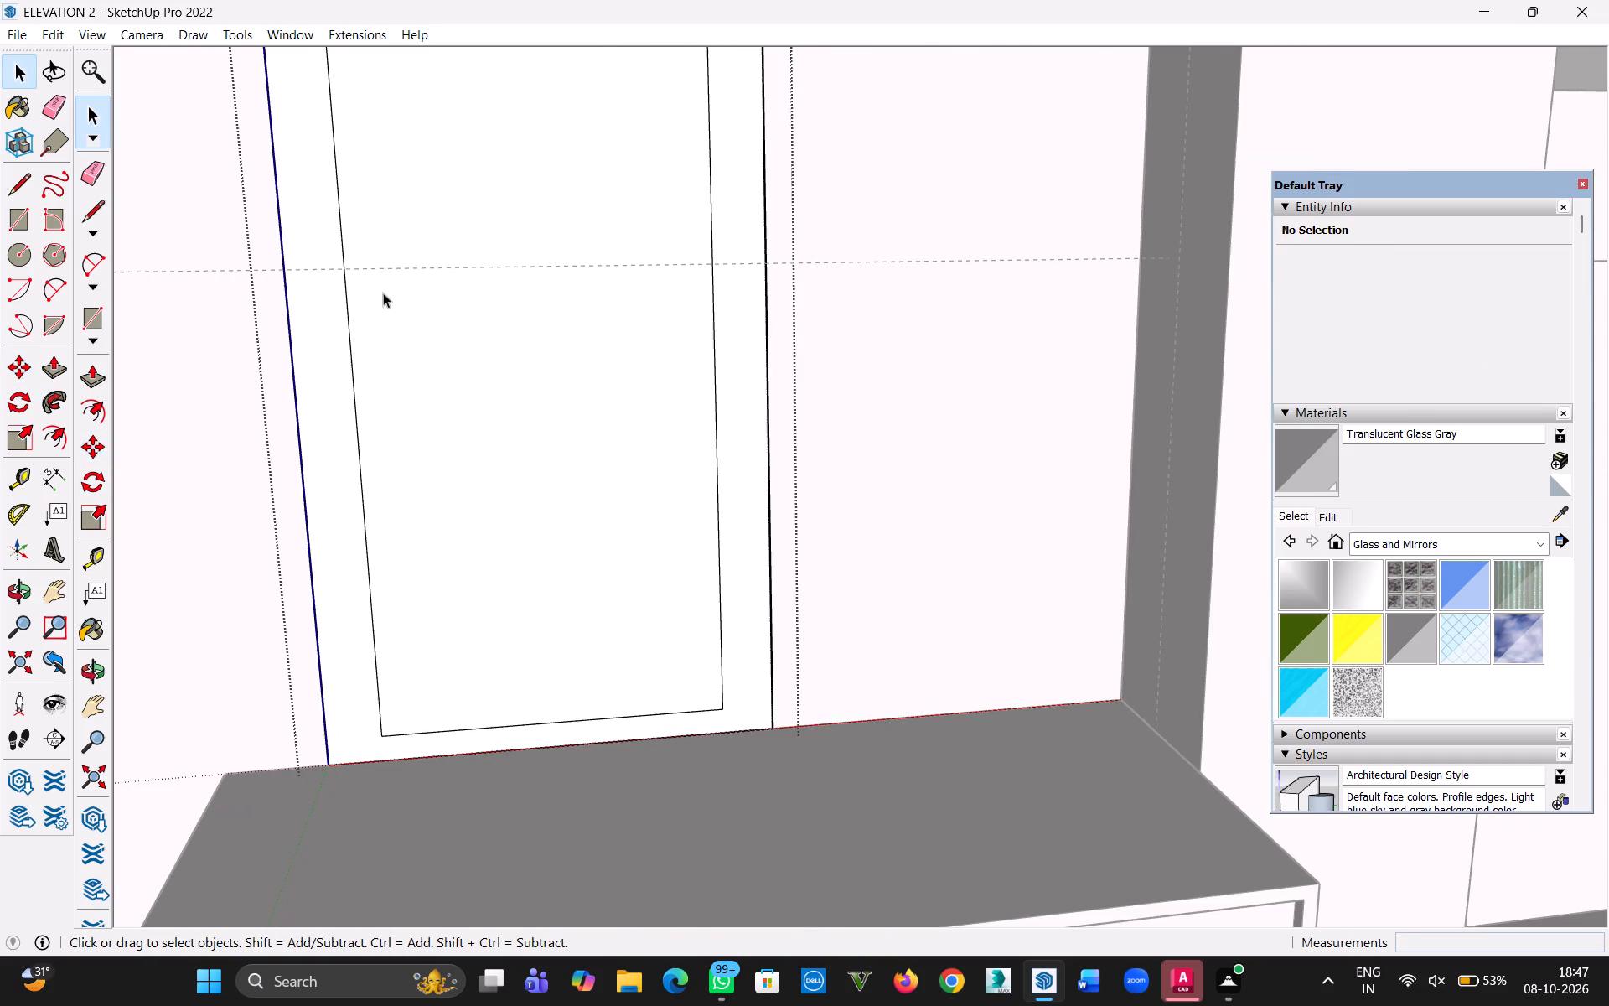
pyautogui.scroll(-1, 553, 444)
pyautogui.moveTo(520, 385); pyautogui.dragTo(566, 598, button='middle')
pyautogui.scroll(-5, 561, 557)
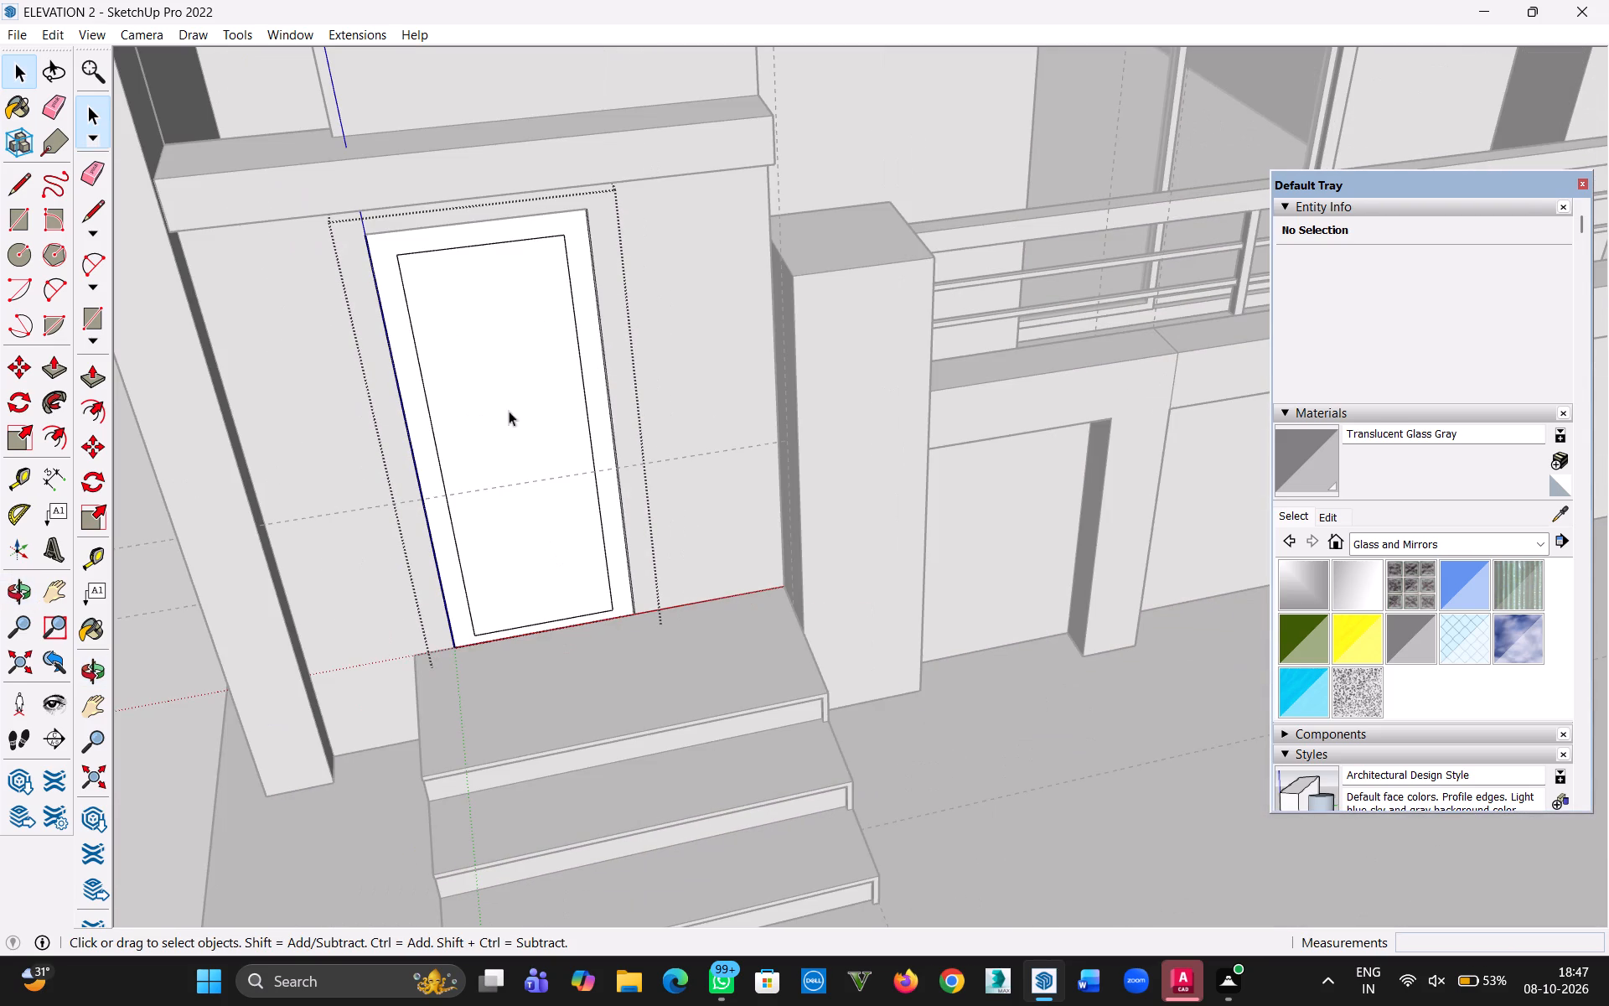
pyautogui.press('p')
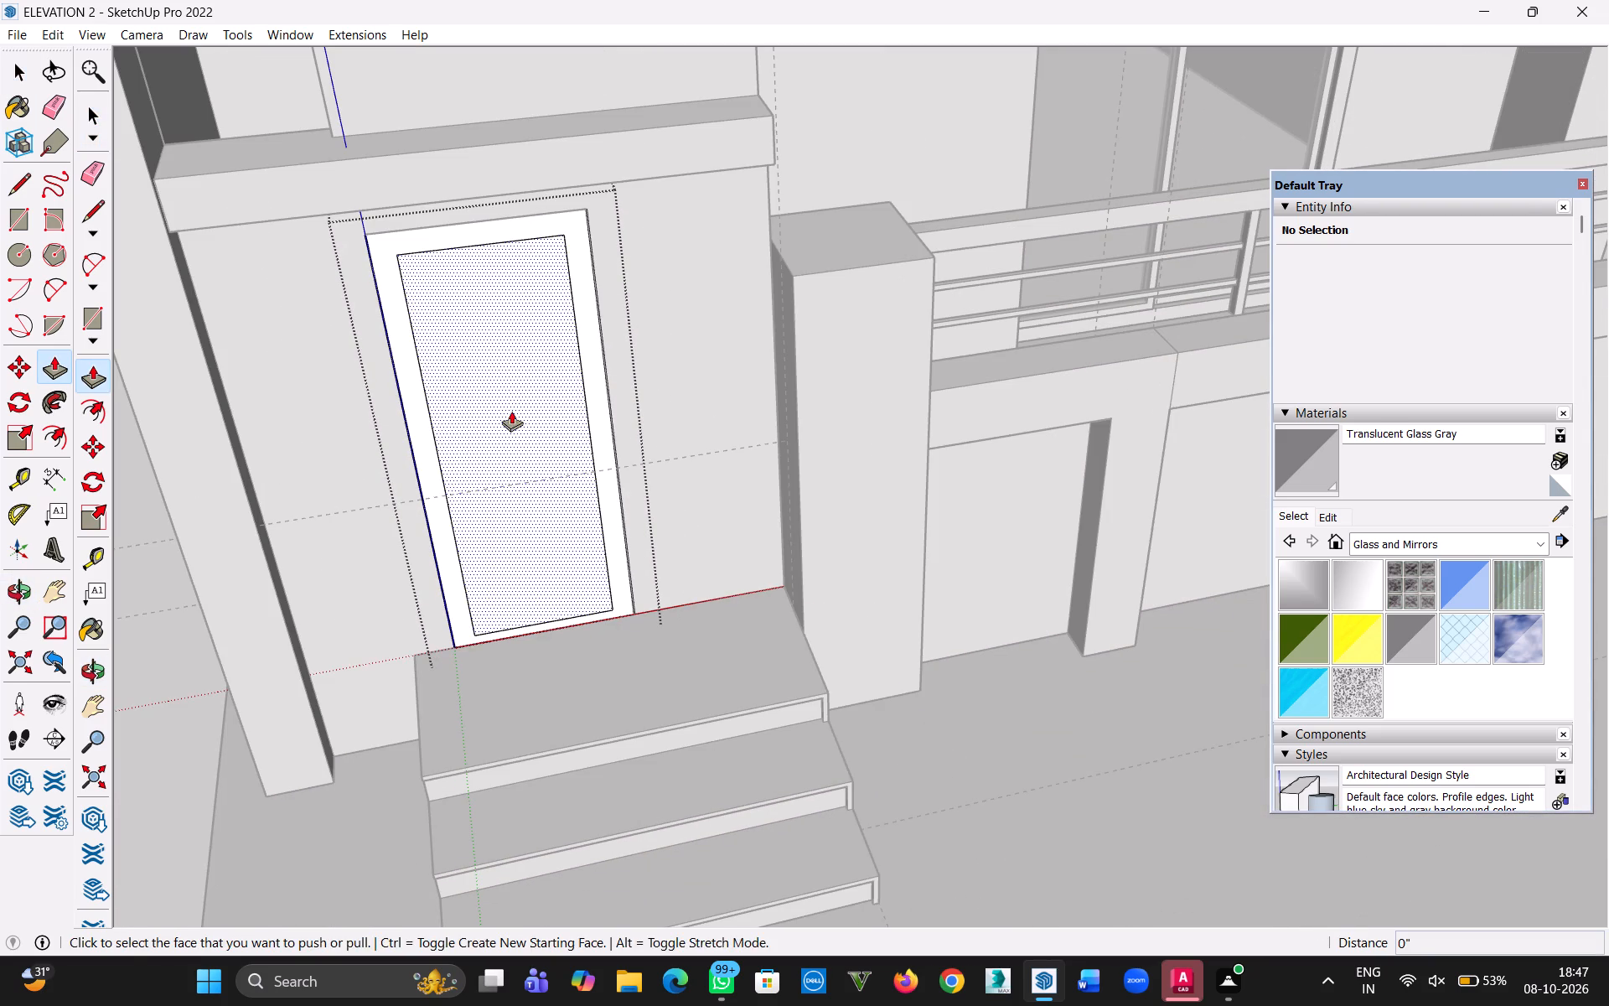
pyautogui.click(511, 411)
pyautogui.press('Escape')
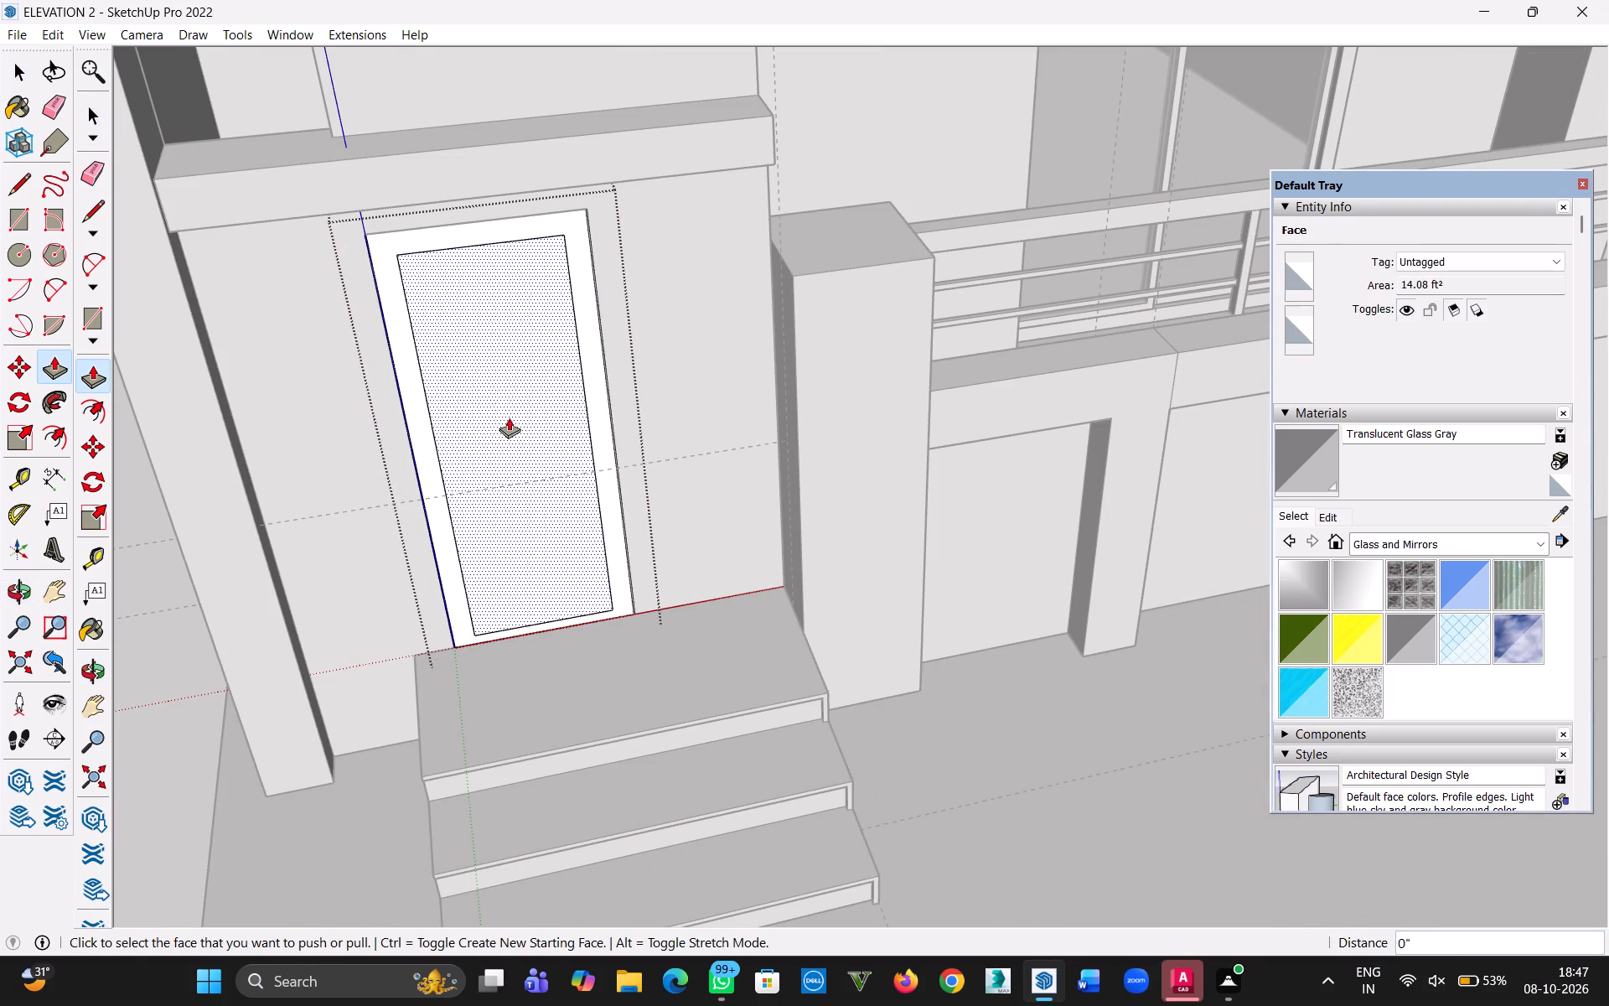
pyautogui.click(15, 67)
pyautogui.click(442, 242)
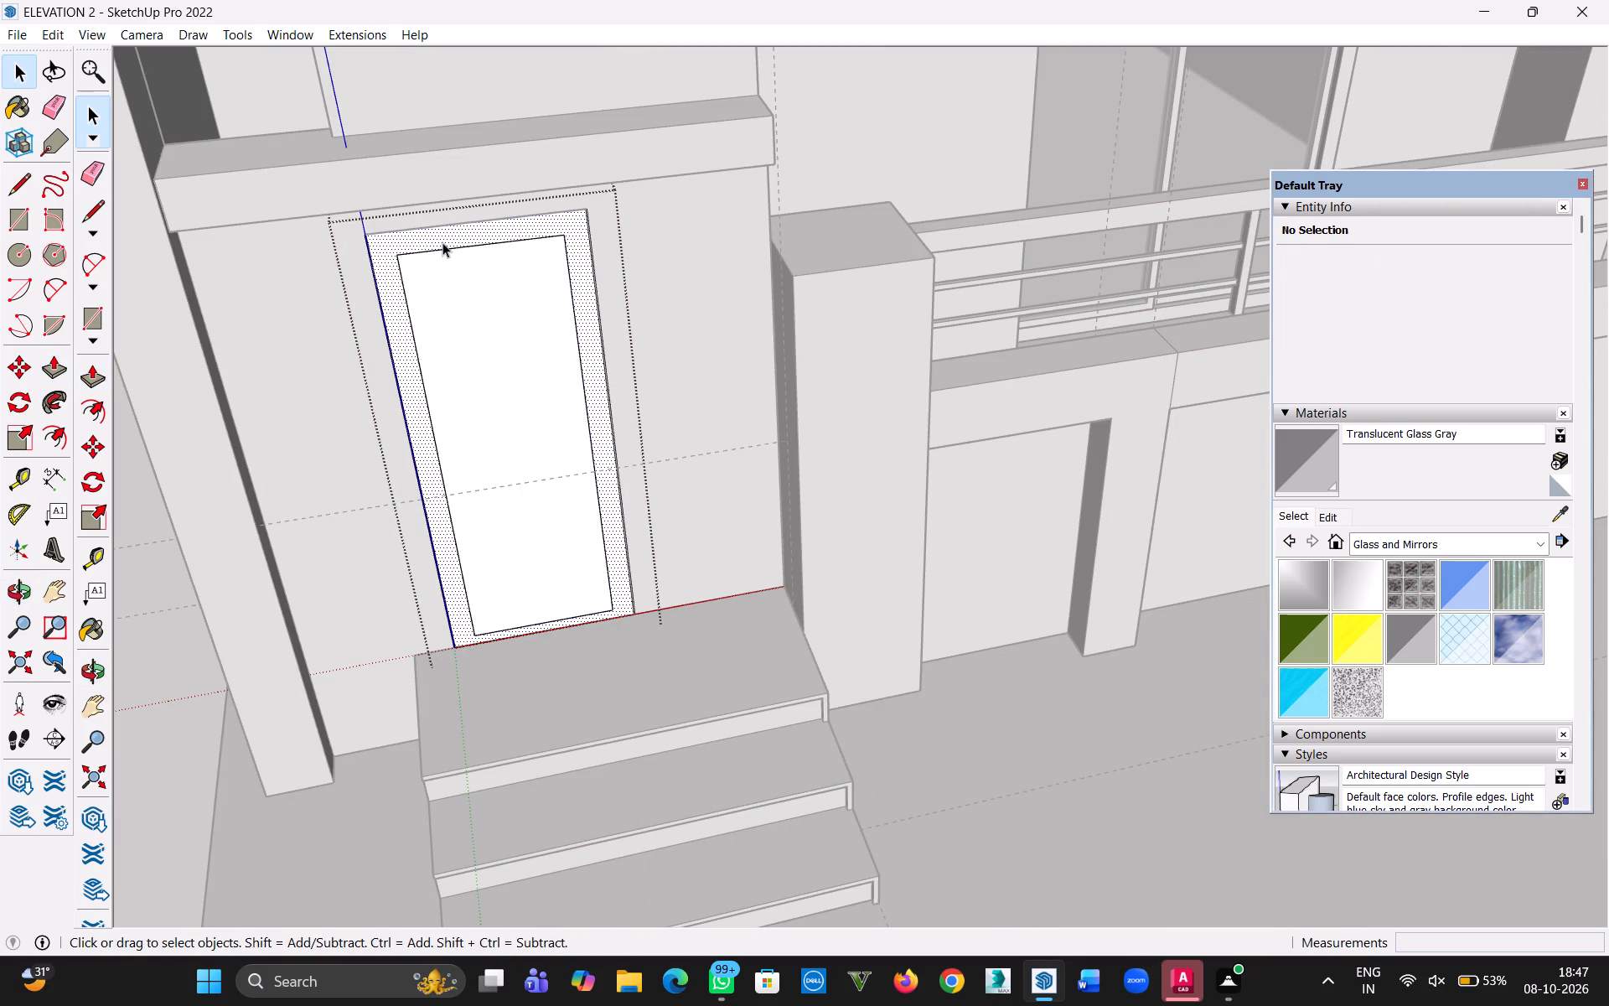
# Leave the door group and move it about 15' 2" out of its opening into the empty space beside the house.
pyautogui.click(681, 371)
pyautogui.click(530, 340)
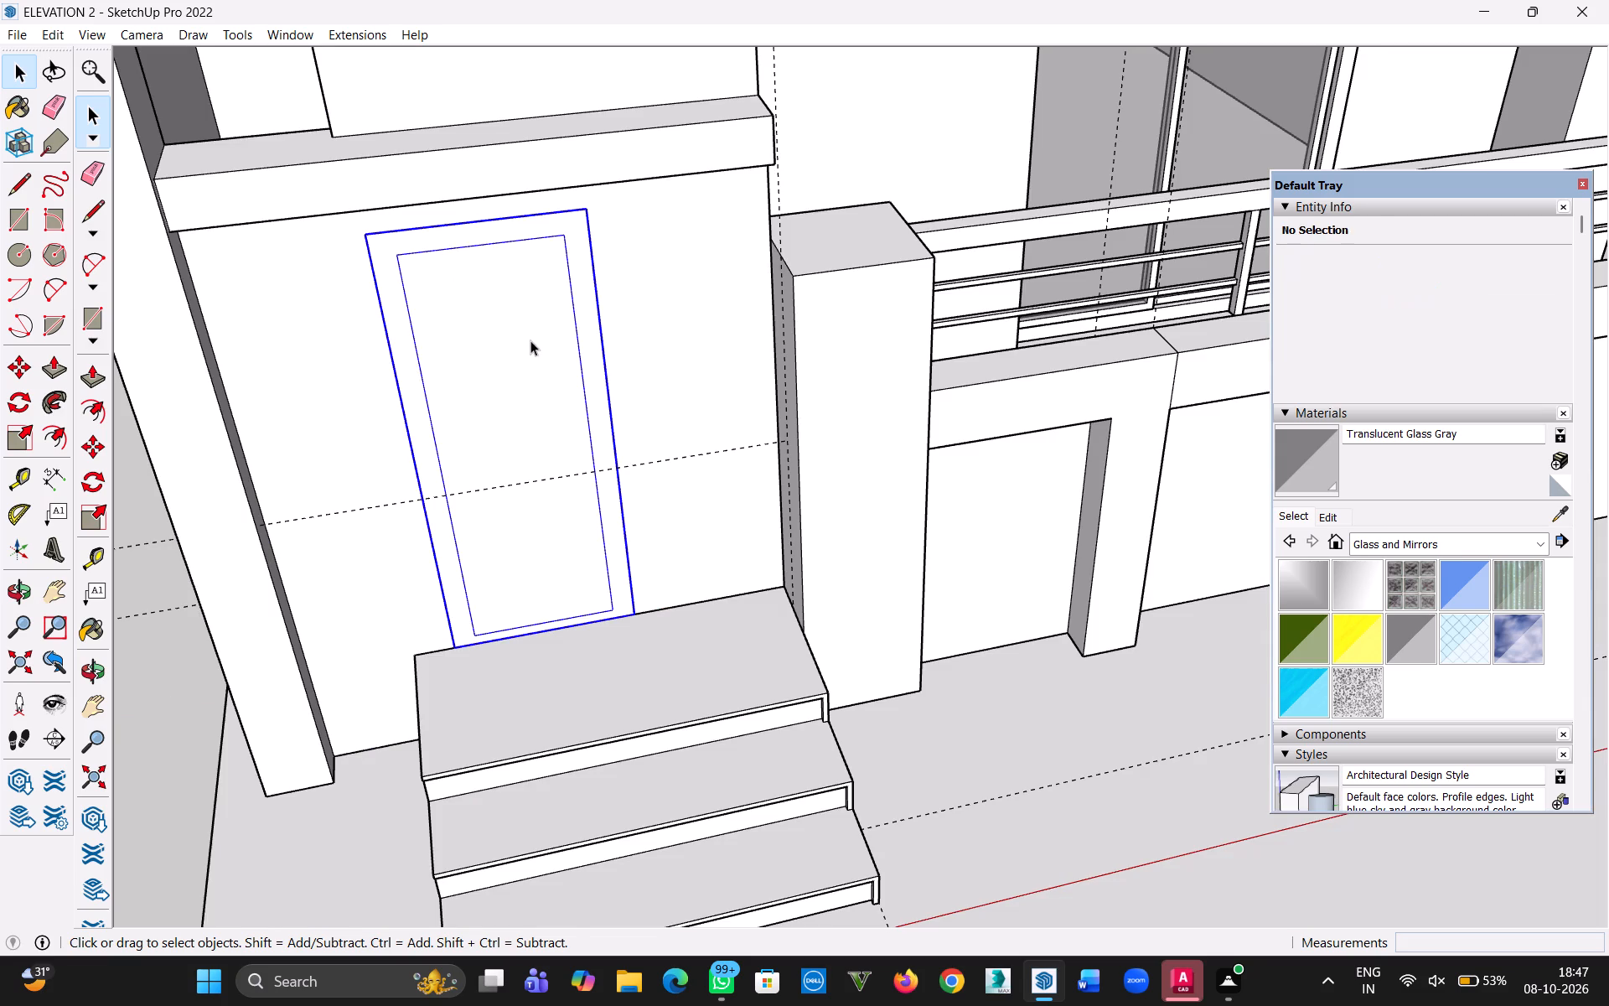
pyautogui.press('m')
pyautogui.click(538, 366)
pyautogui.scroll(-9, 388, 447)
pyautogui.press('h')
pyautogui.moveTo(384, 479); pyautogui.dragTo(437, 479)
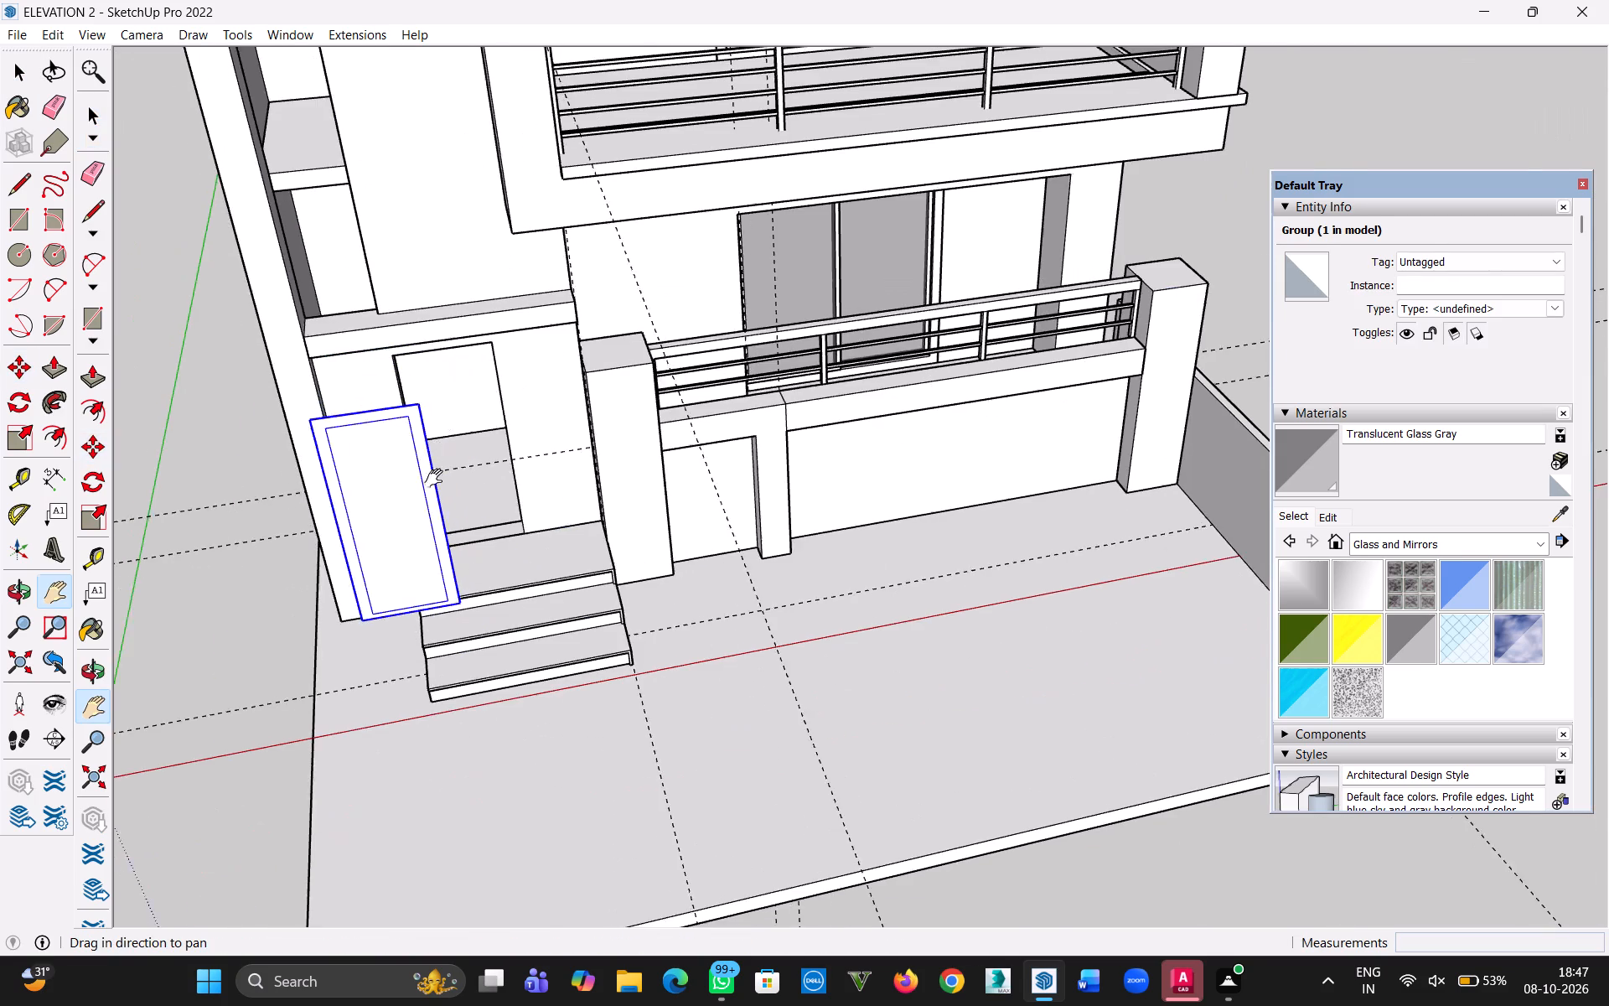
pyautogui.moveTo(437, 479); pyautogui.dragTo(877, 474)
pyautogui.press('Escape')
pyautogui.click(397, 494)
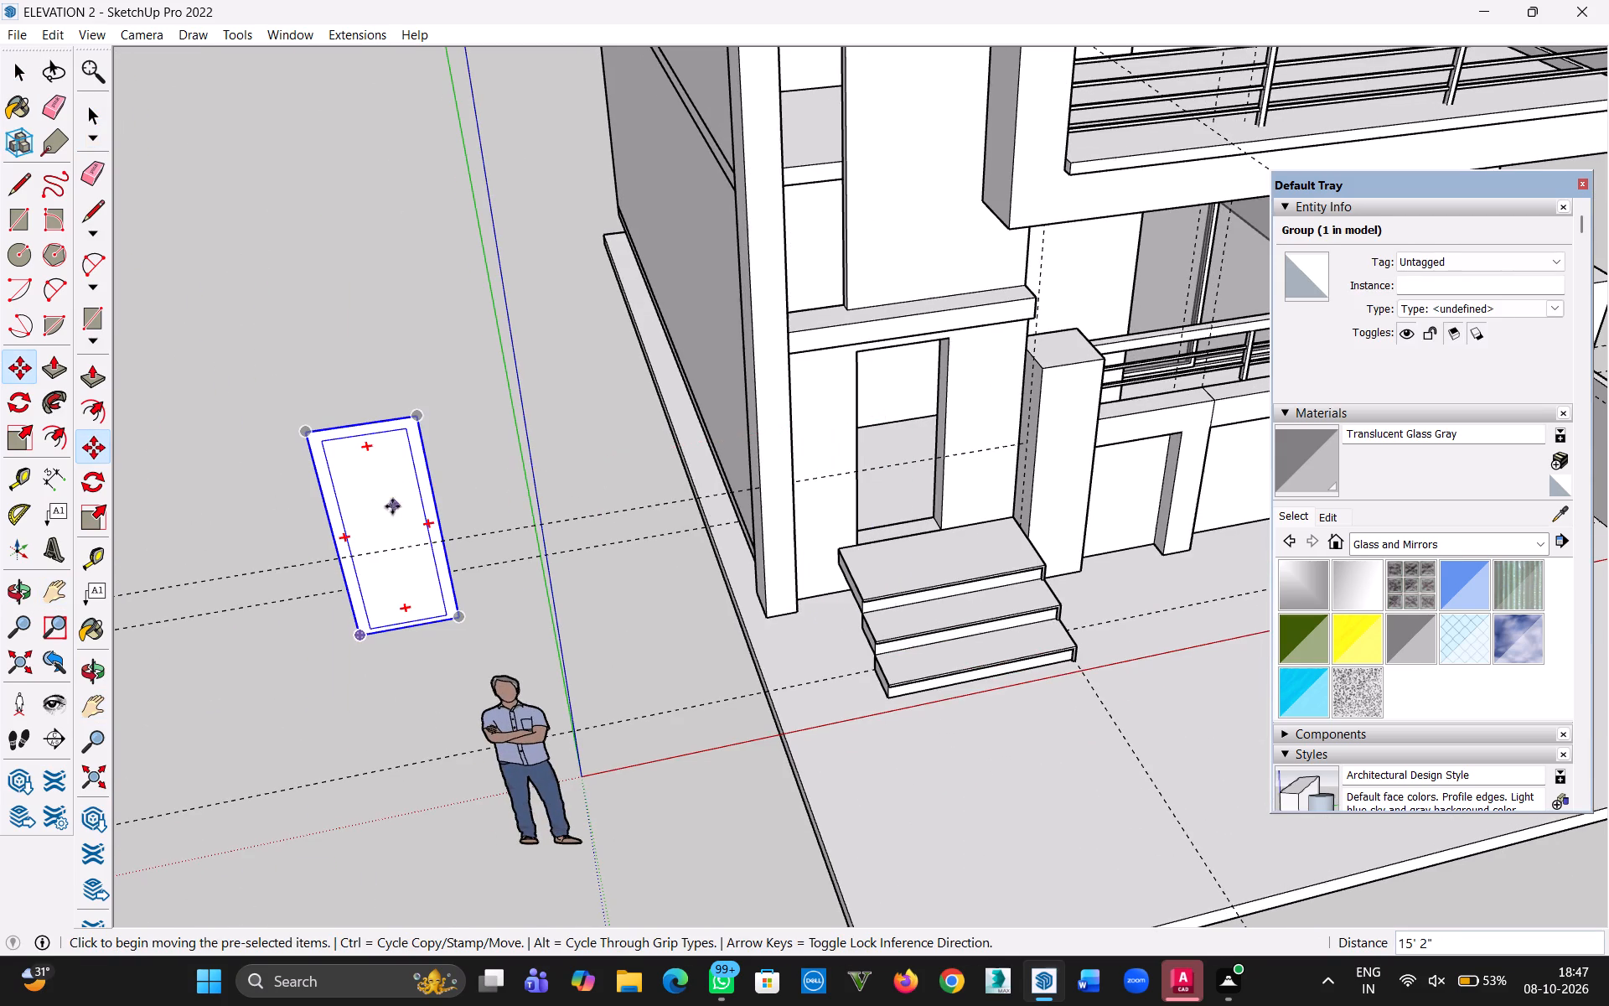
# Inside the entrance door group, delete the inner panel face so only the frame outline face remains.
pyautogui.moveTo(350, 496); pyautogui.dragTo(585, 434, button='middle')
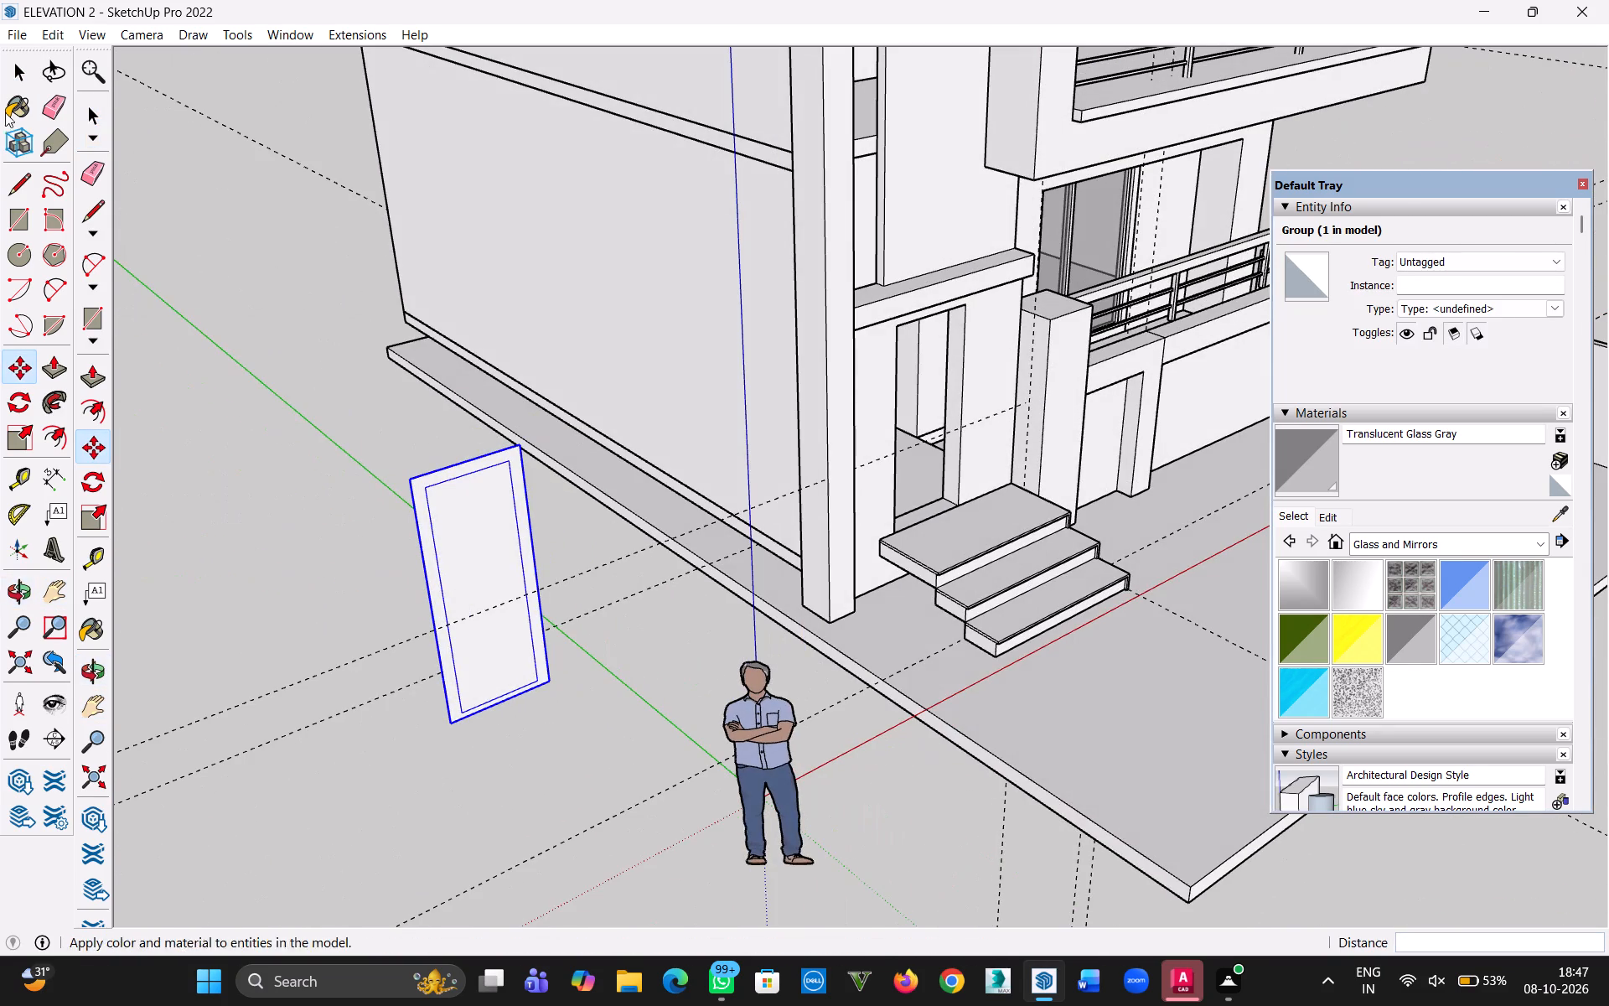
pyautogui.click(15, 80)
pyautogui.click(248, 456)
pyautogui.click(488, 561)
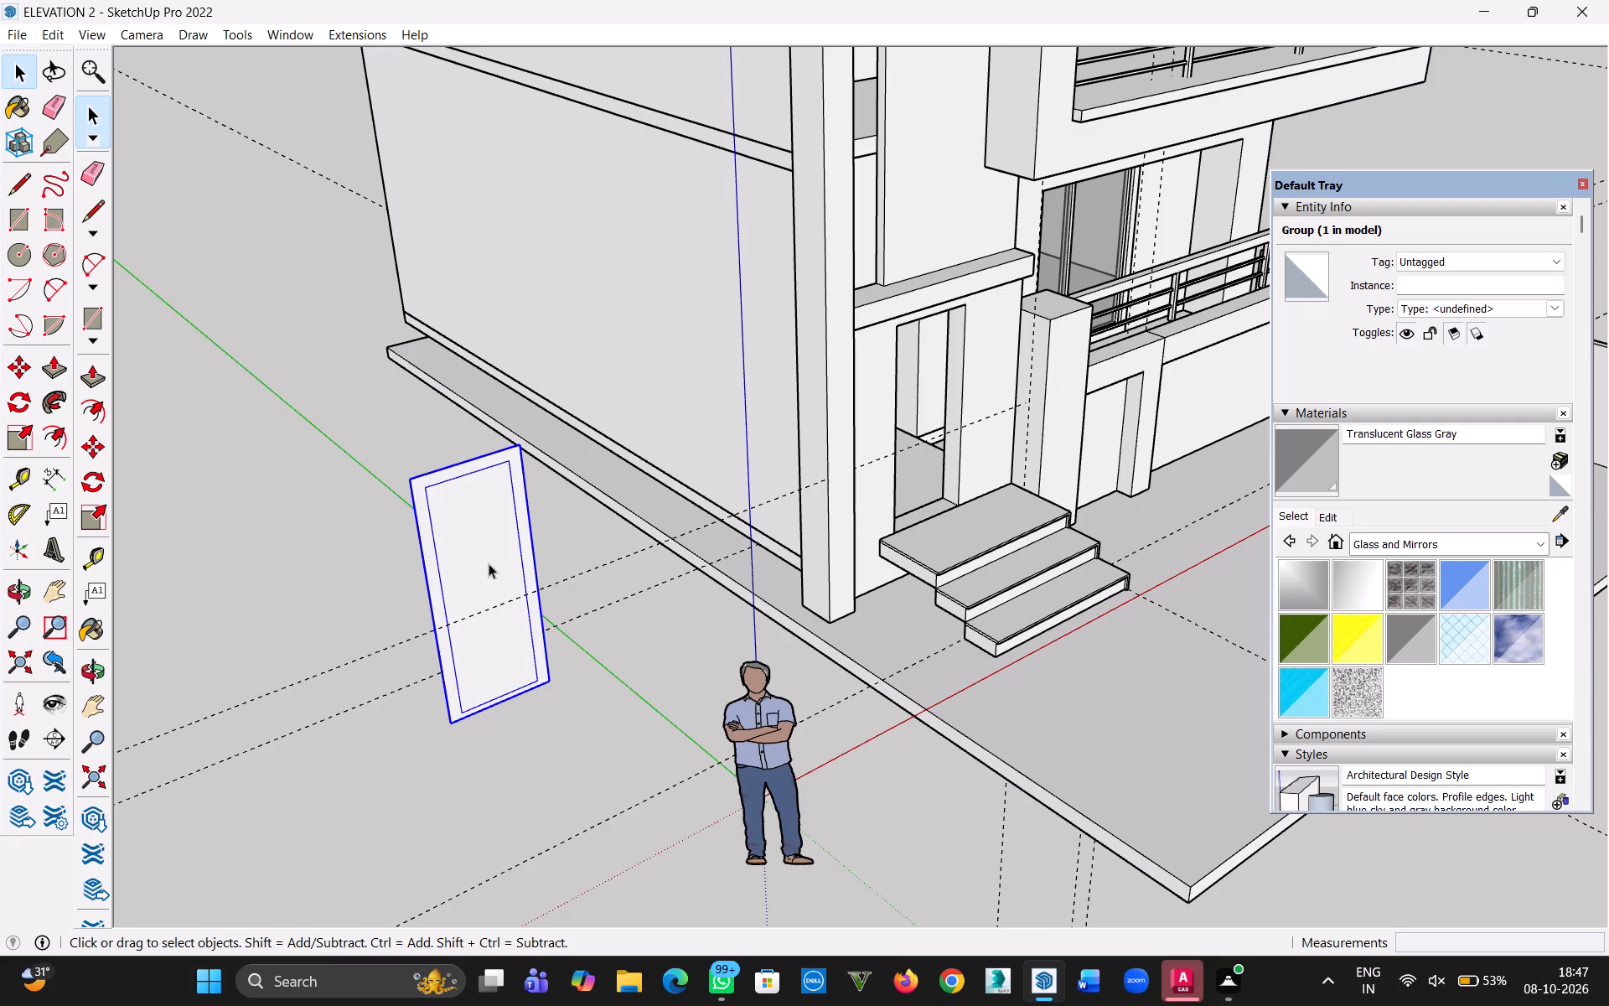
pyautogui.doubleClick(488, 564)
pyautogui.click(476, 568)
pyautogui.press('Delete')
# Push/pull the door frame face out 4" to give the frame its thickness.
pyautogui.moveTo(520, 583); pyautogui.dragTo(375, 590, button='middle')
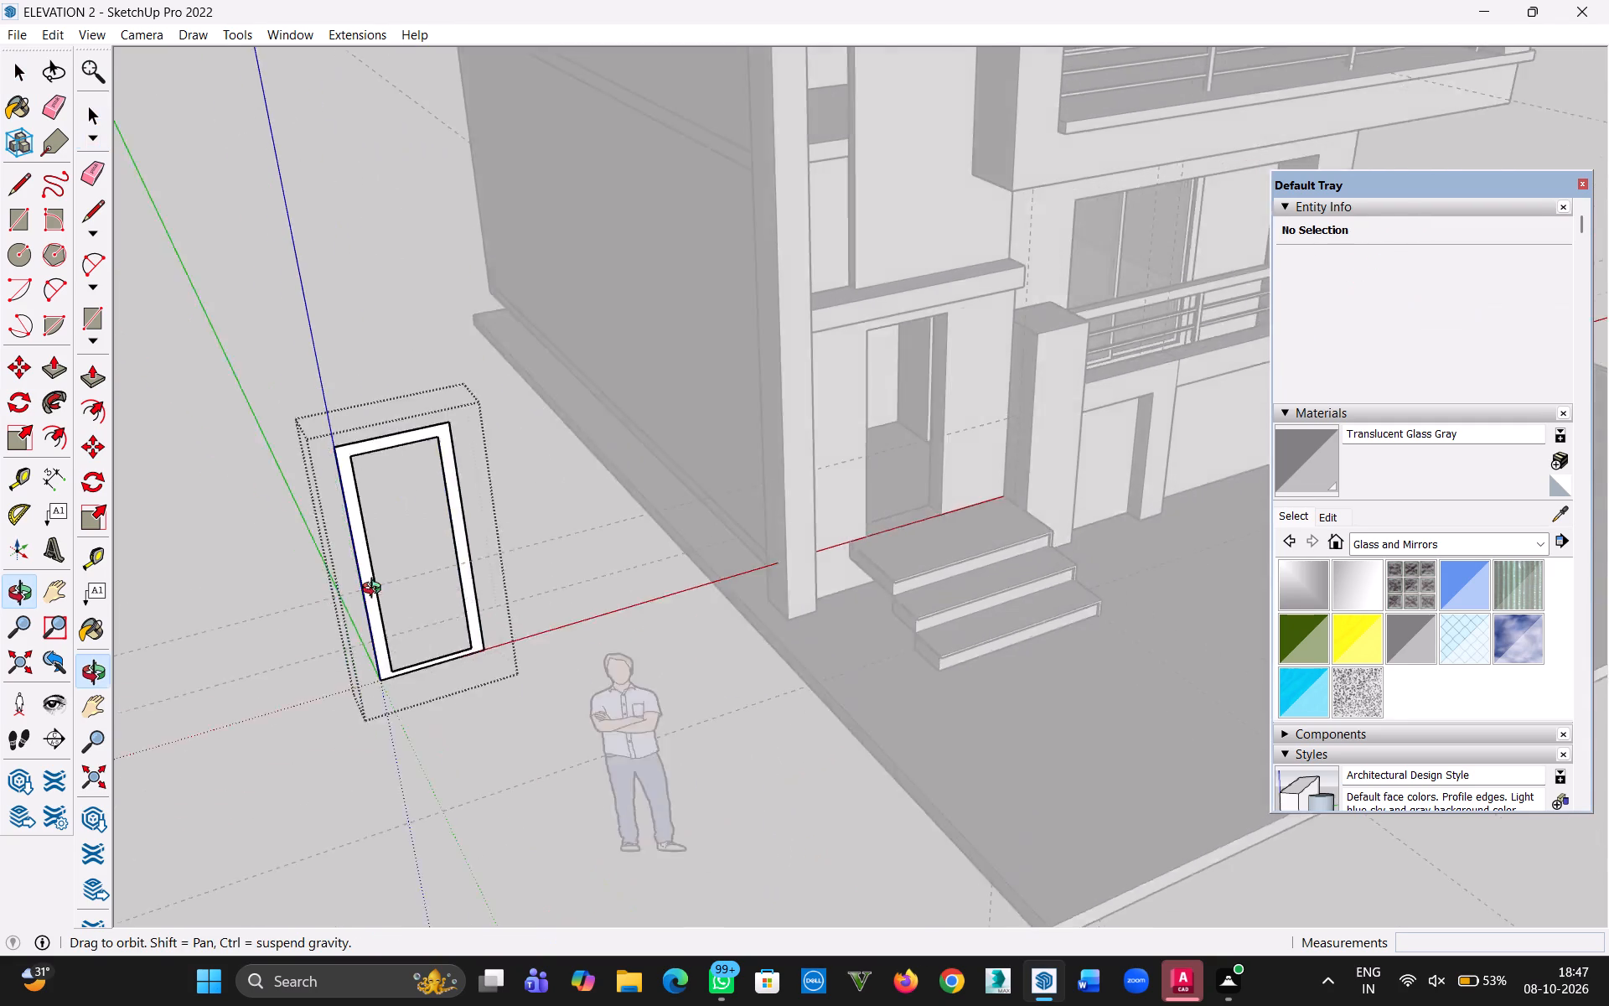
pyautogui.moveTo(375, 590); pyautogui.dragTo(339, 589, button='middle')
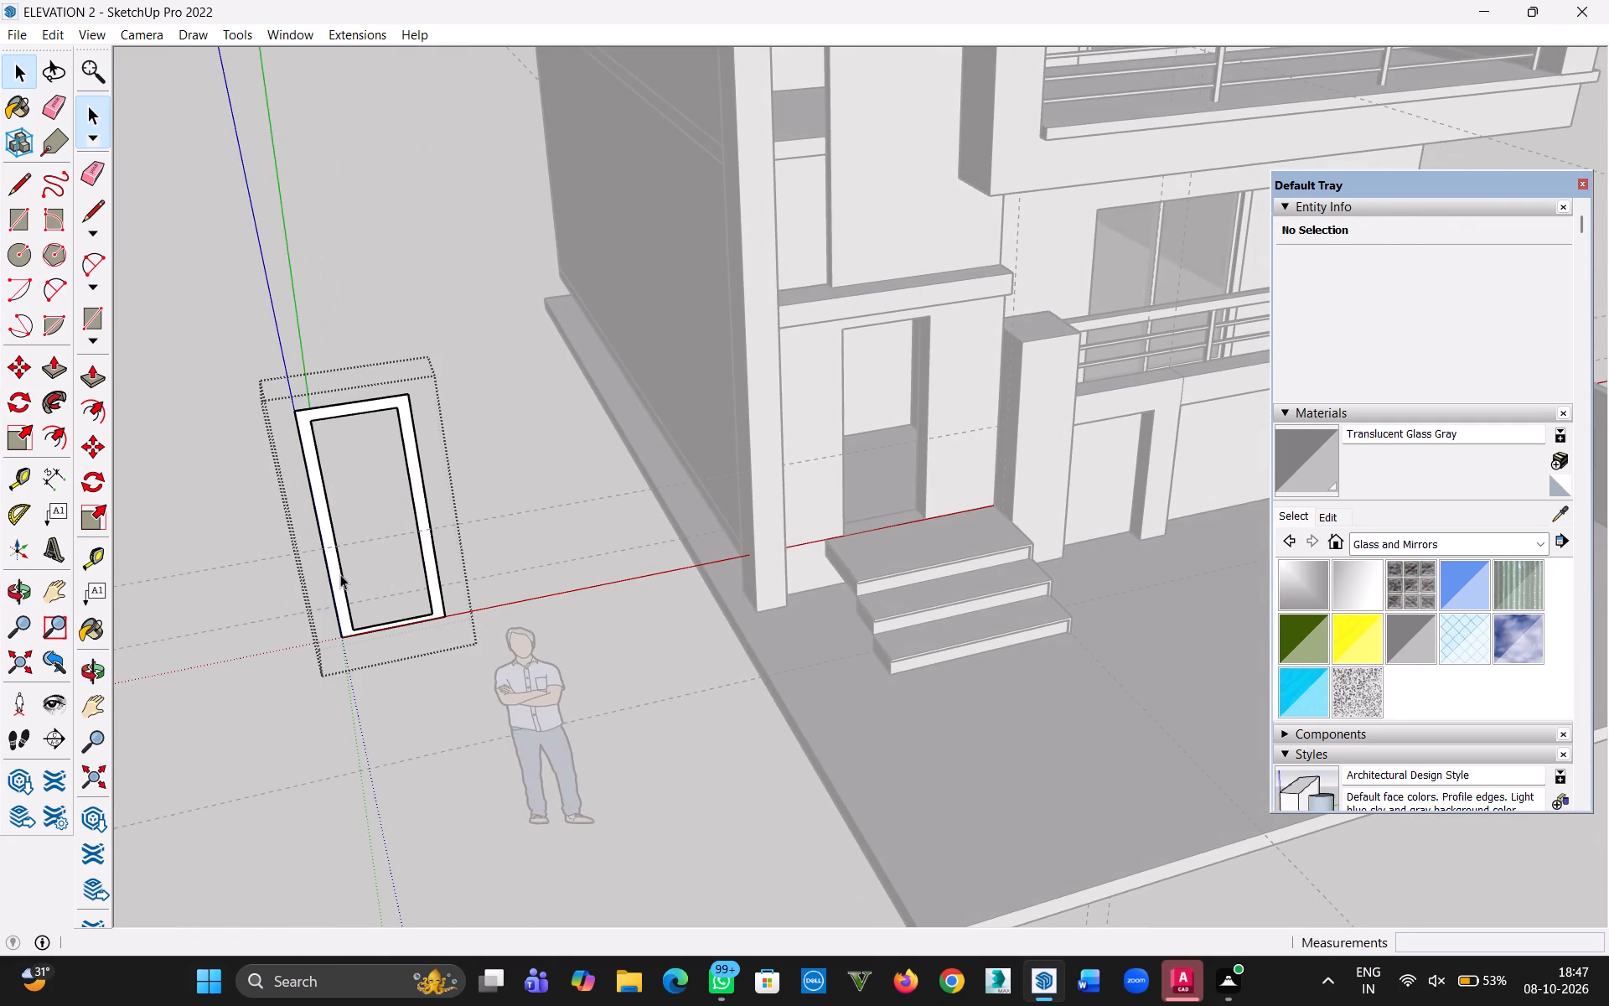
pyautogui.scroll(15, 341, 520)
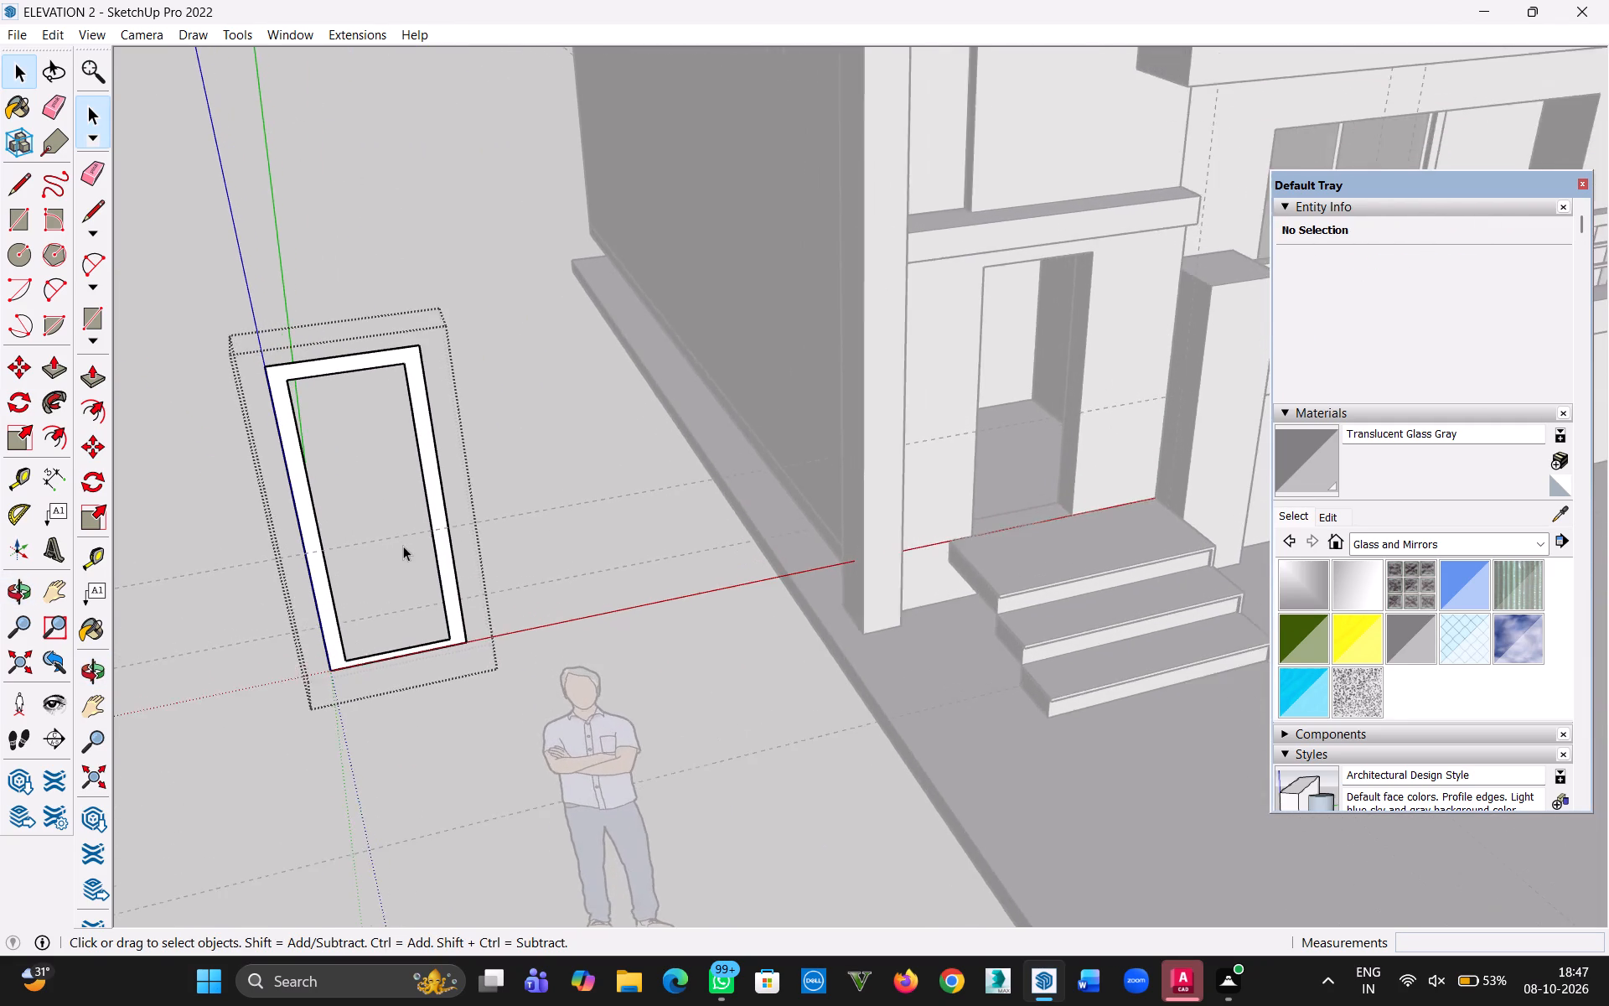
pyautogui.scroll(6, 403, 546)
pyautogui.press('p')
pyautogui.click(437, 431)
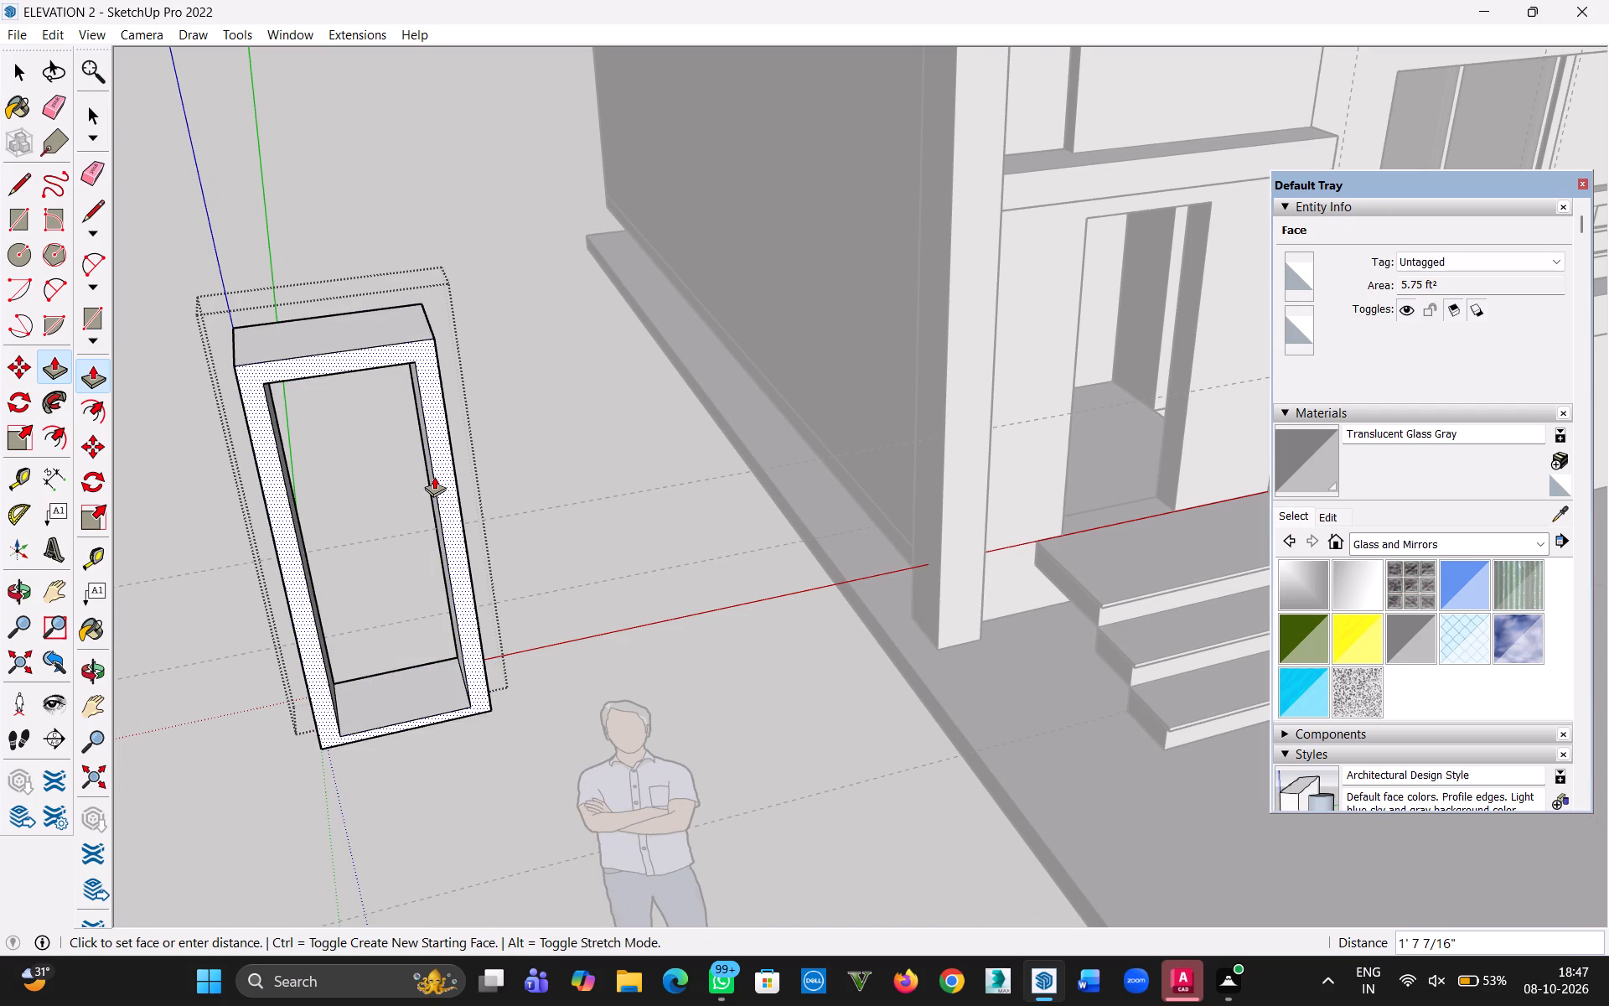
pyautogui.write('4"')
pyautogui.press('Return')
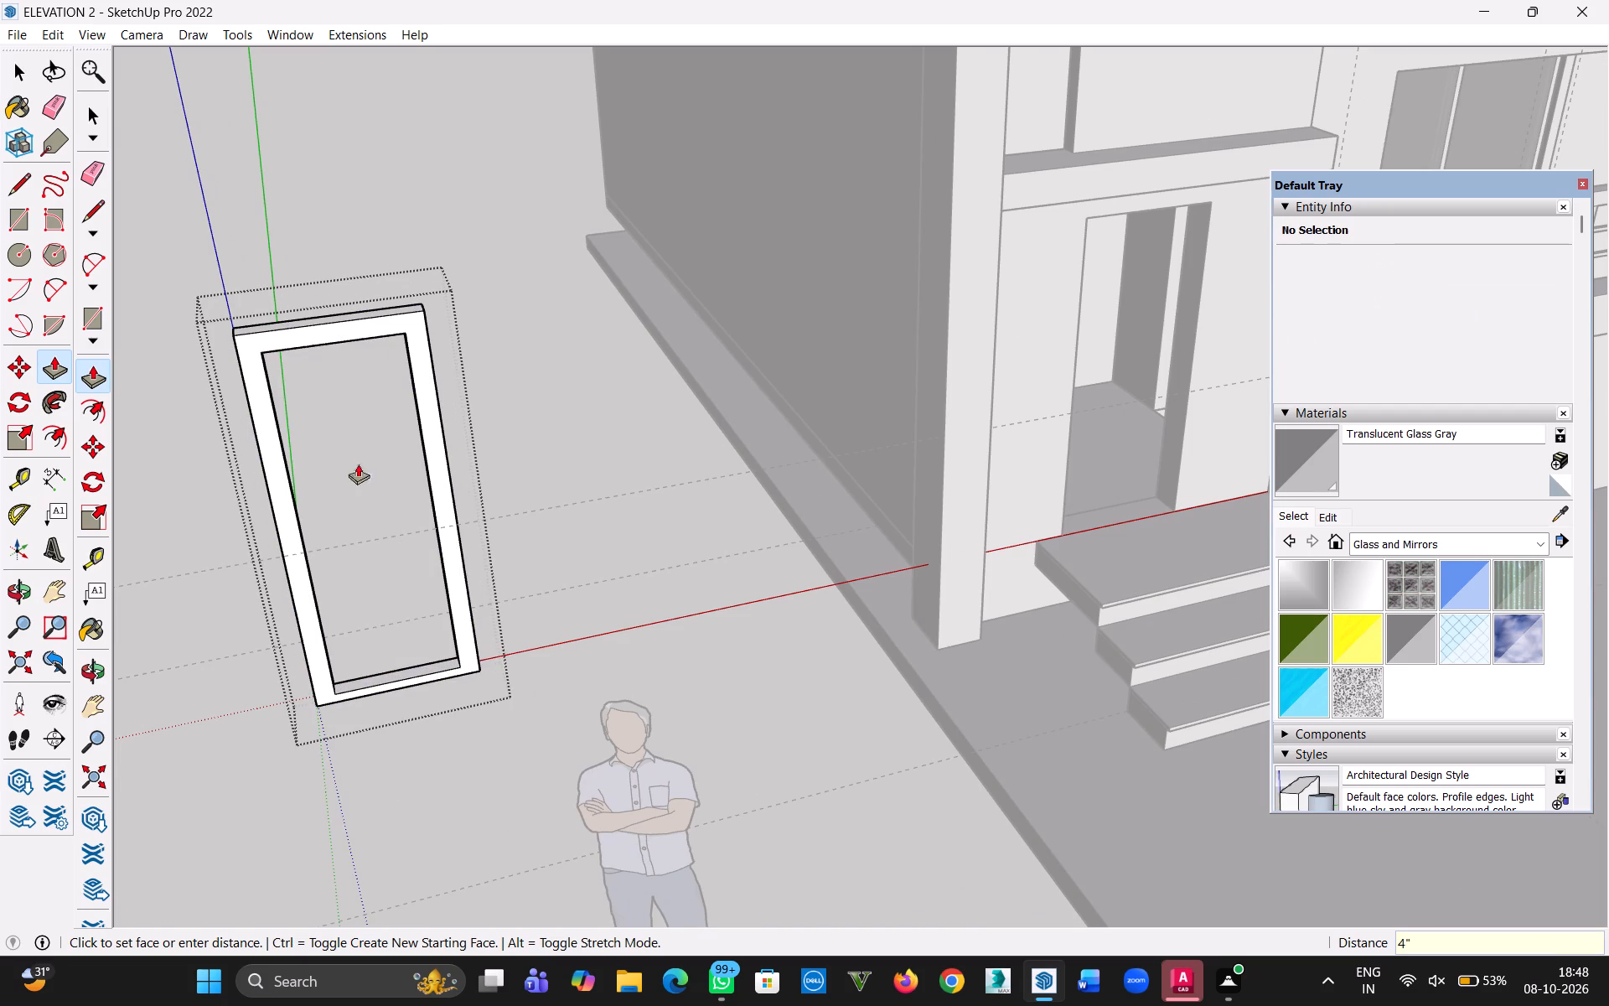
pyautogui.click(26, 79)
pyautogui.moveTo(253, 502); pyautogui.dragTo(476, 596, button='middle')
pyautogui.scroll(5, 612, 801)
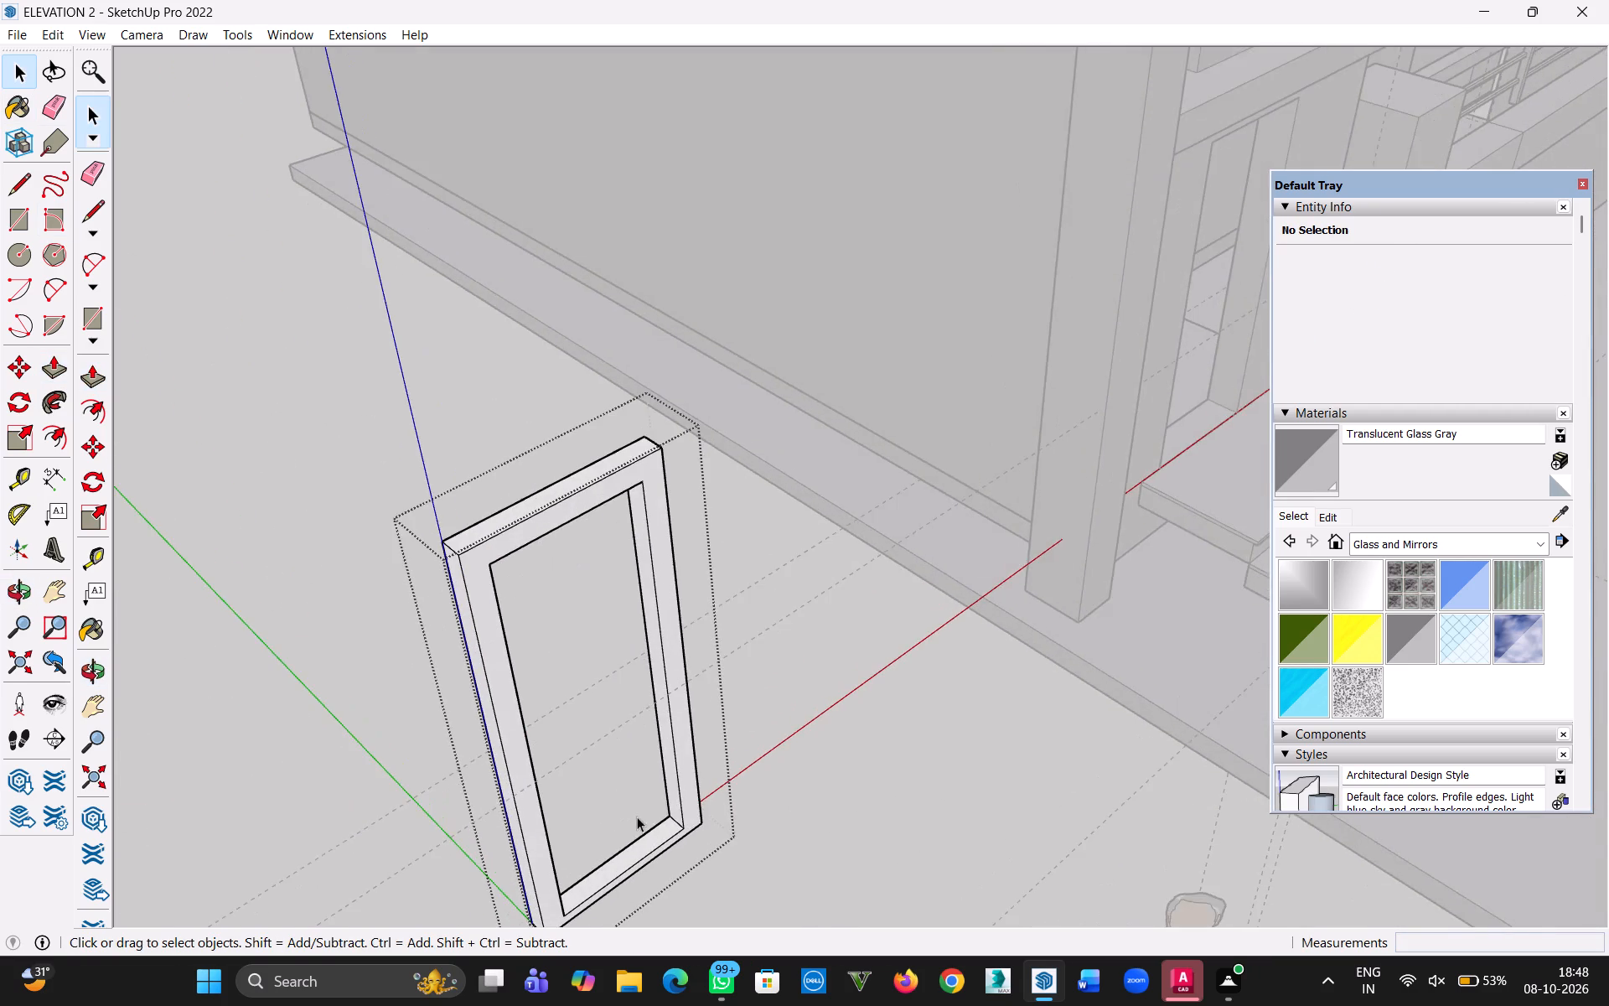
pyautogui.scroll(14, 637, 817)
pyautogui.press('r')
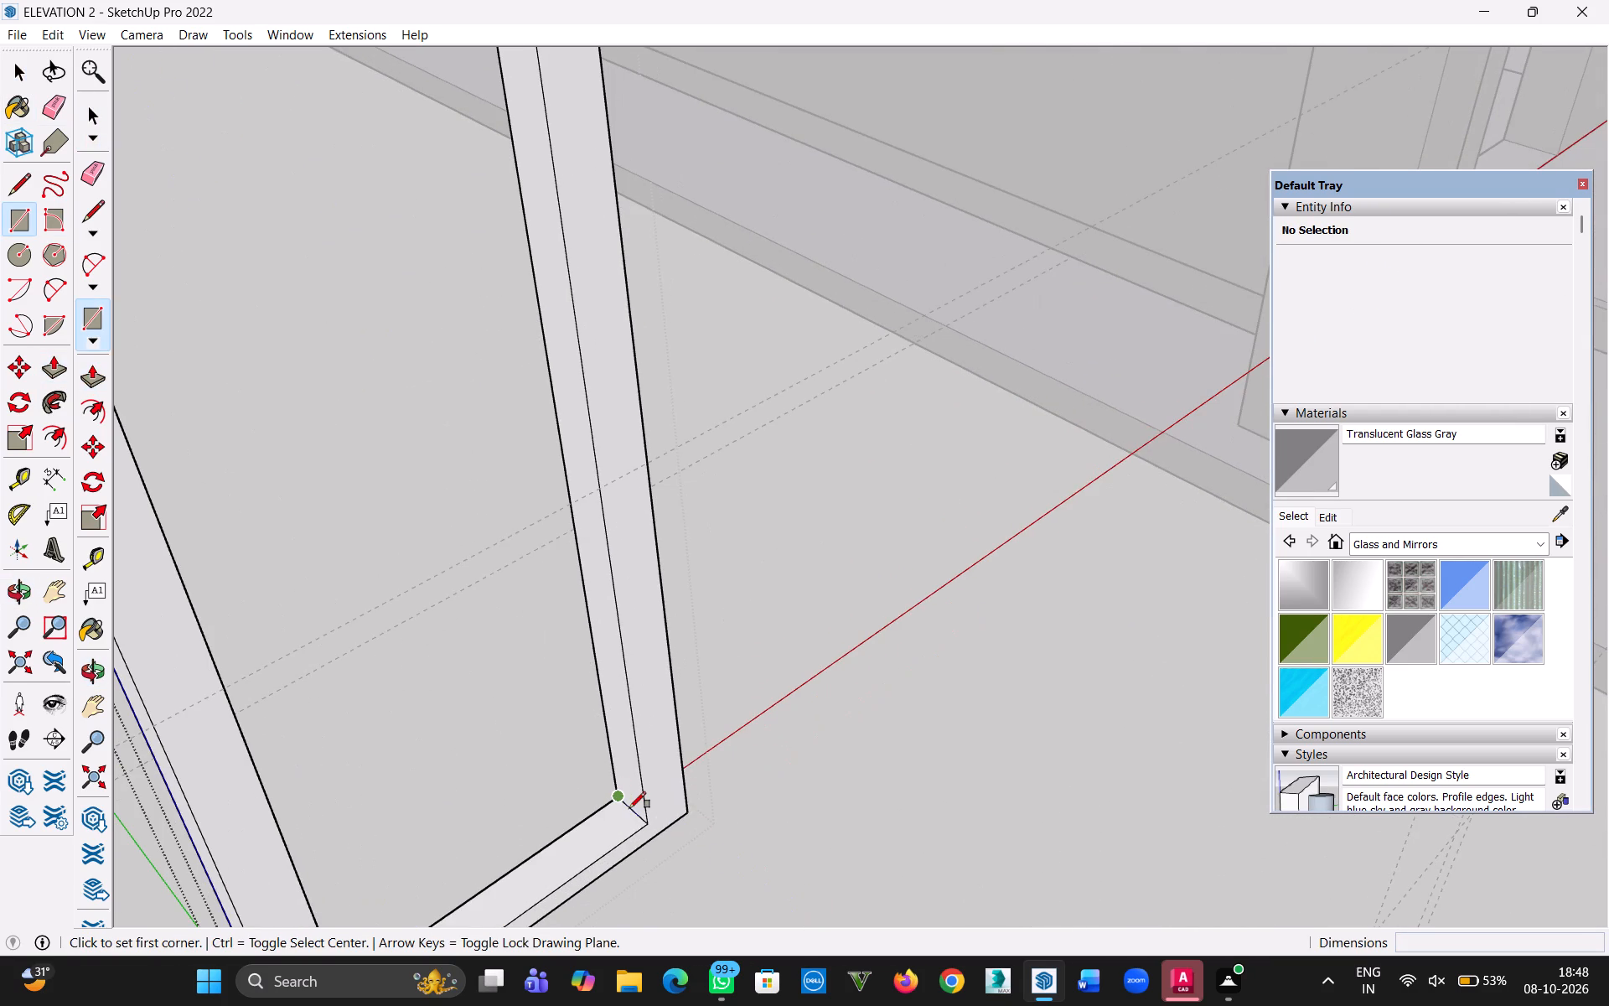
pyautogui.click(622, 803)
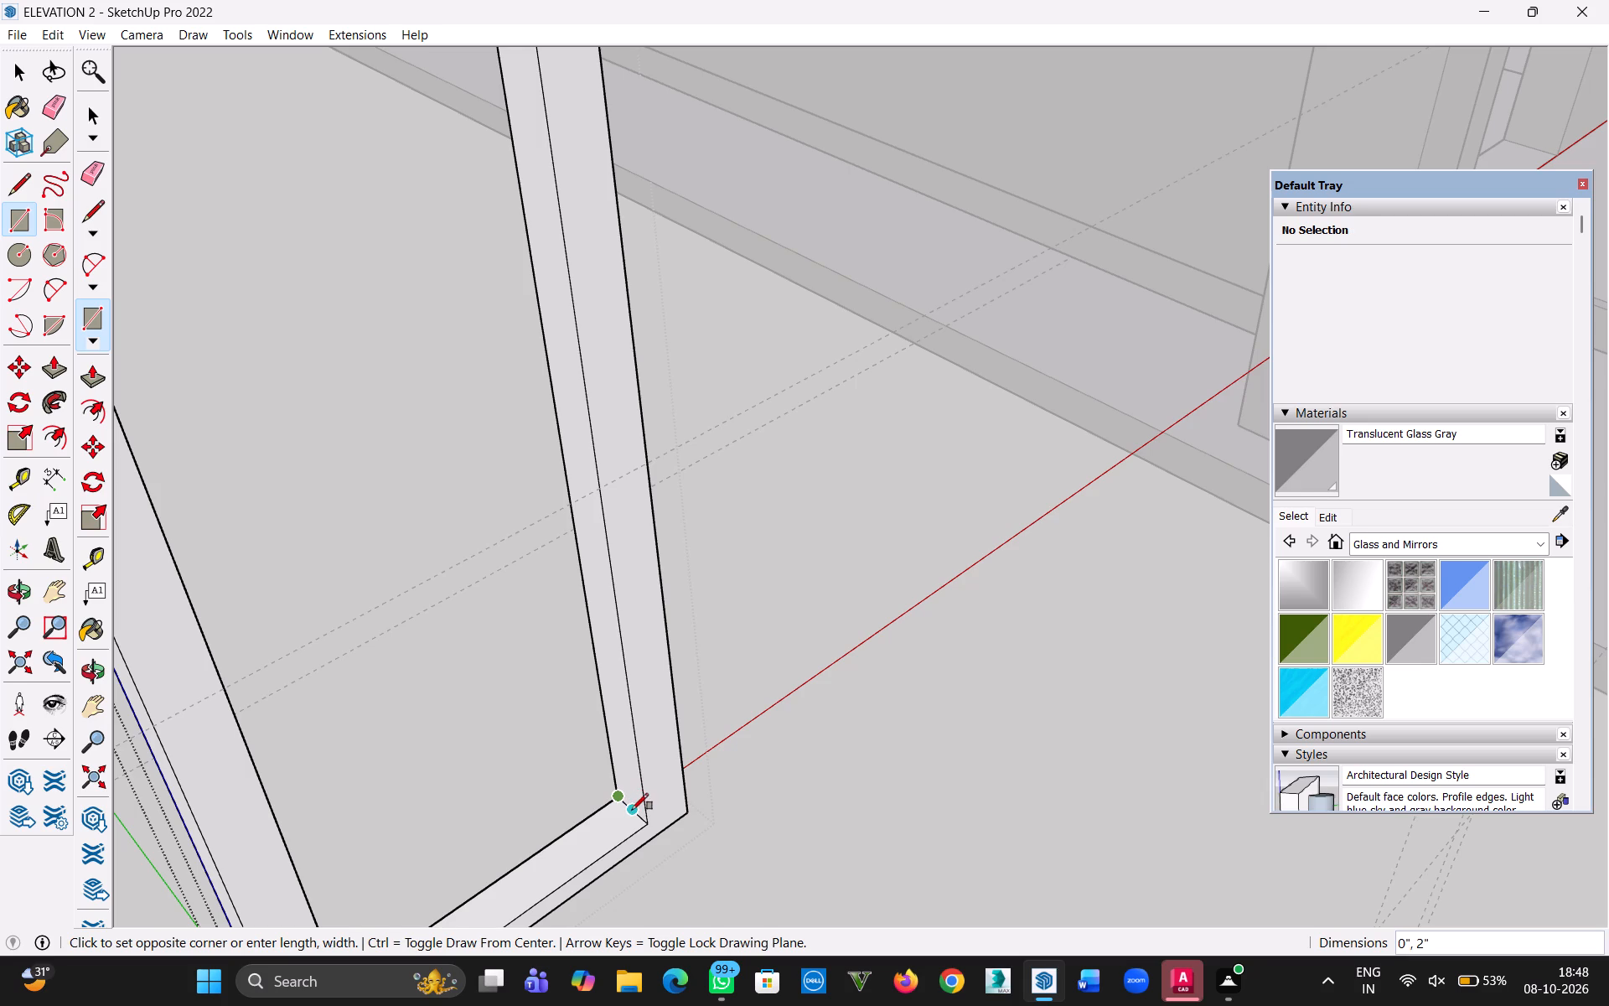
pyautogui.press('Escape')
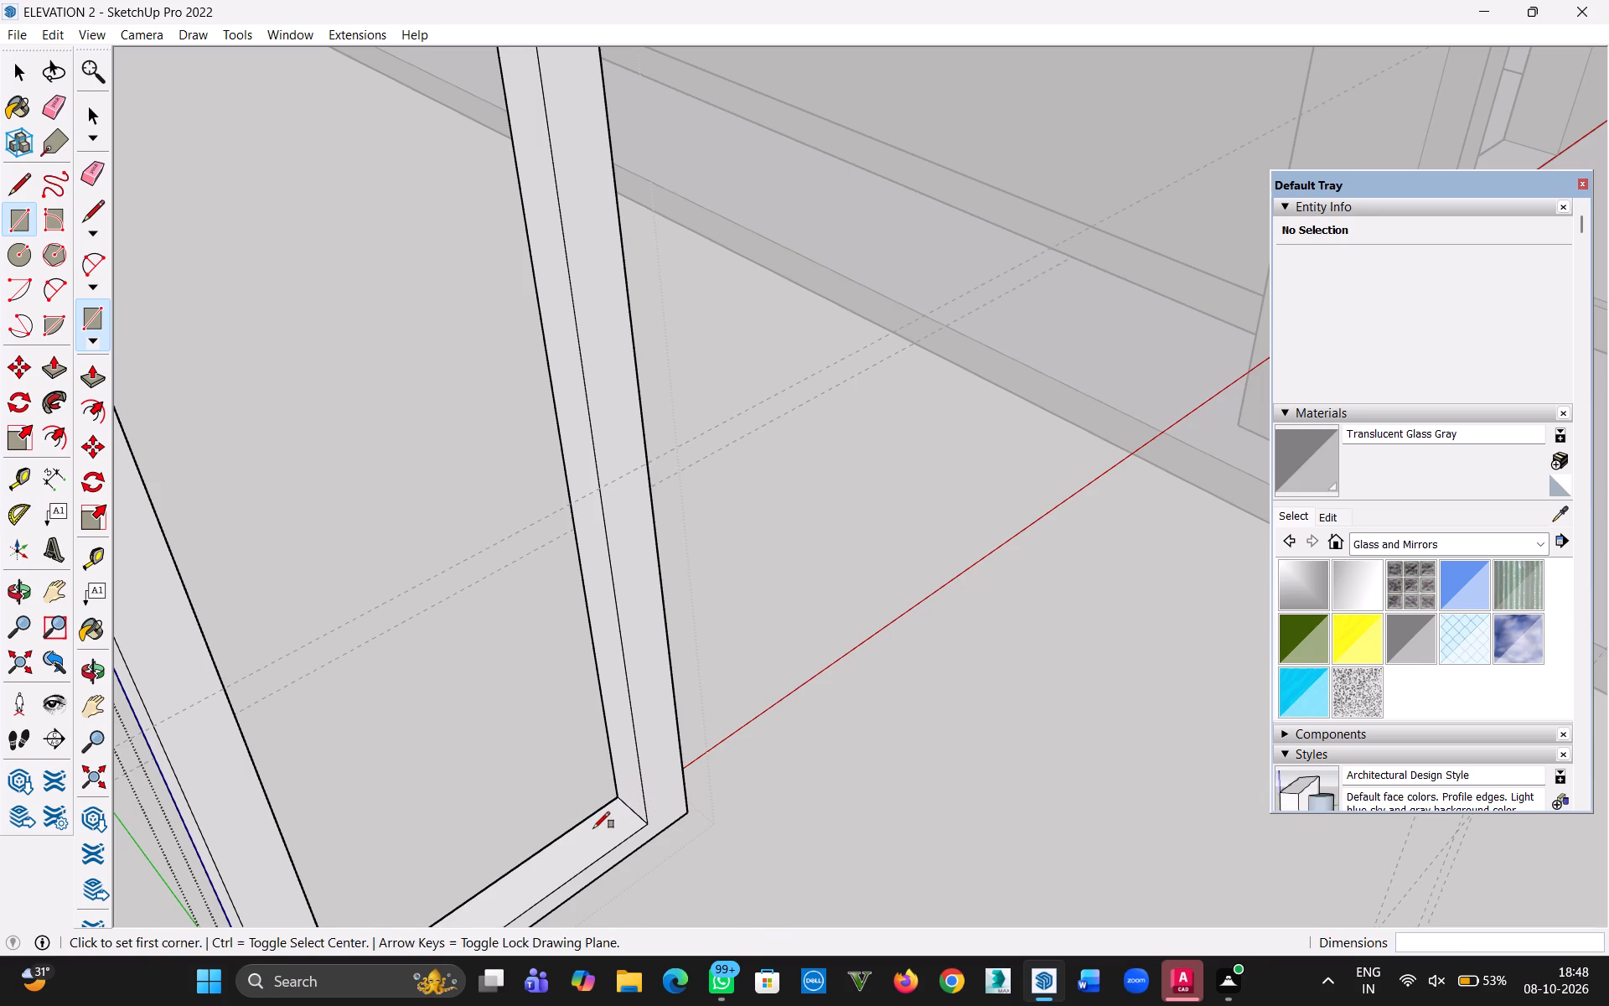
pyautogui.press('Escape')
# Draw a 2" by 2' 2" rectangle over the back half of the bottom rail's upper face, starting from the midpoint of its depth.
pyautogui.press('r')
pyautogui.click(630, 812)
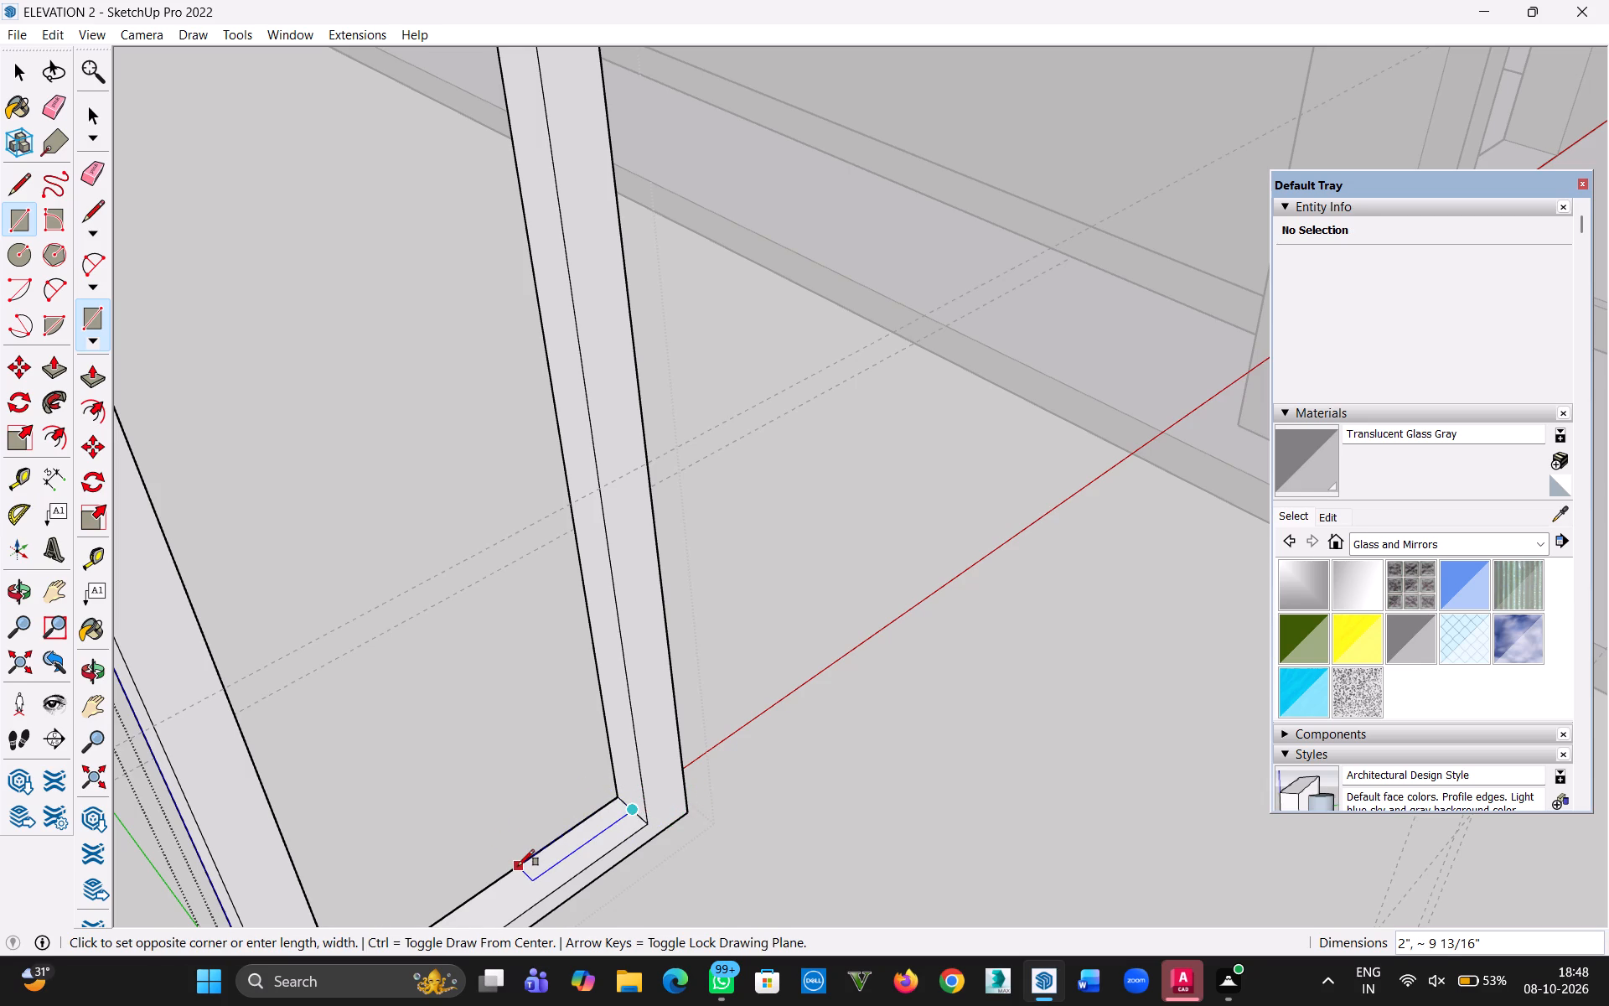
pyautogui.press('h')
pyautogui.moveTo(518, 866); pyautogui.dragTo(812, 714)
pyautogui.moveTo(806, 718); pyautogui.dragTo(531, 752, button='middle')
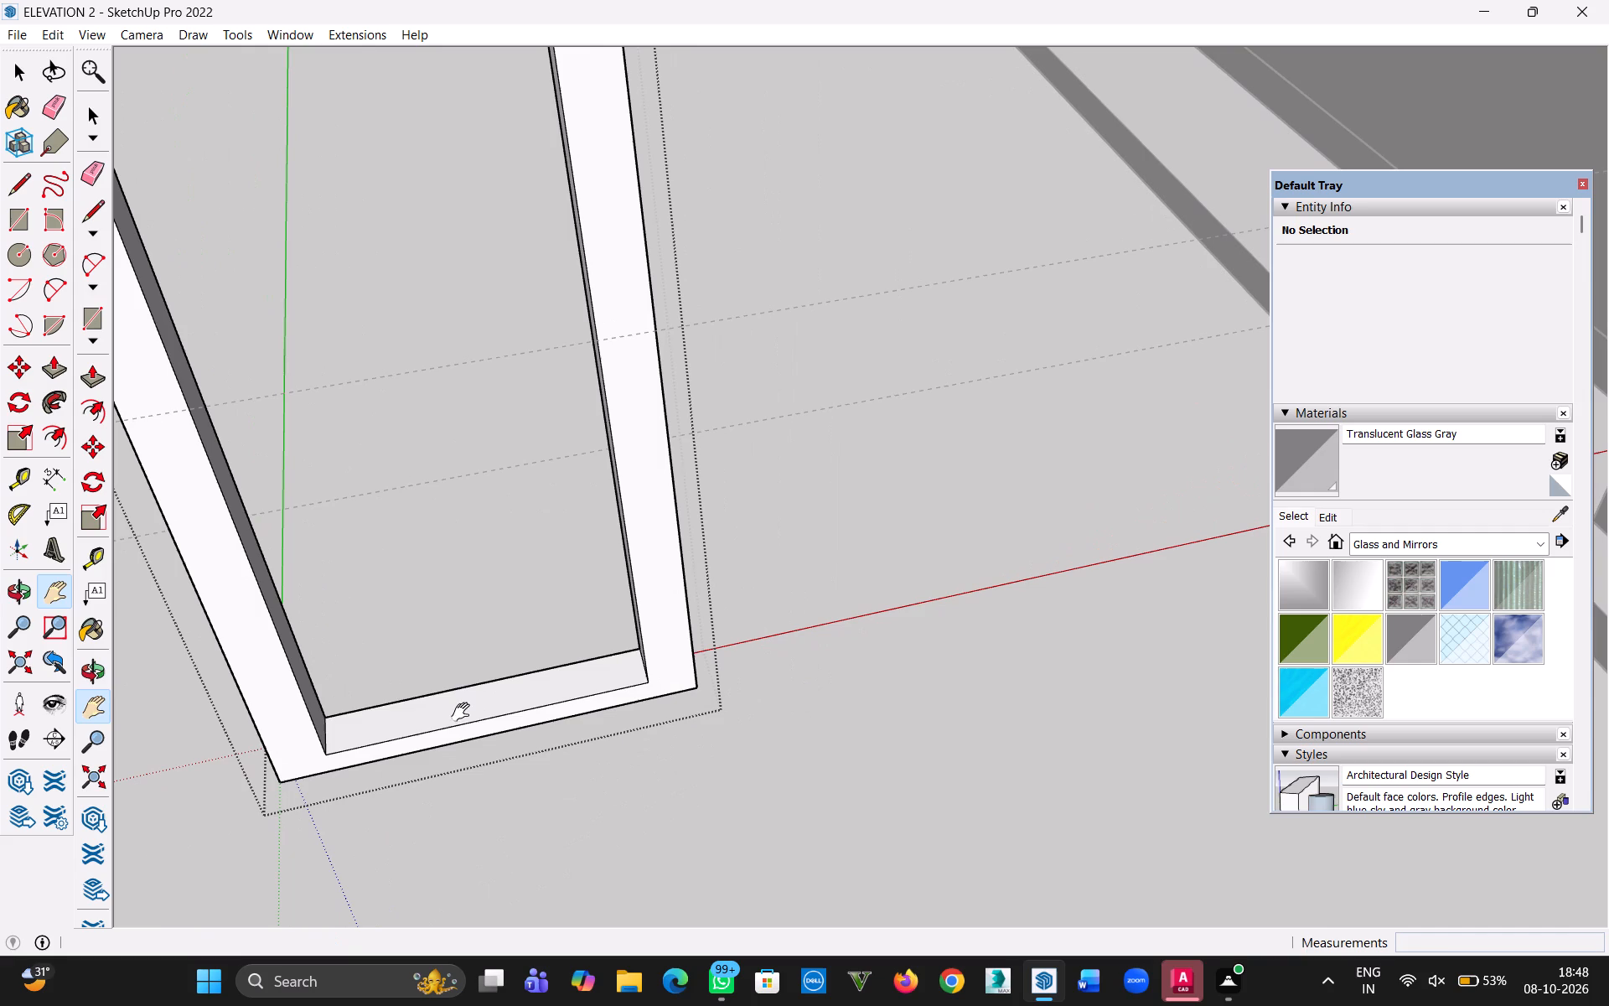
pyautogui.press('Escape')
pyautogui.click(318, 713)
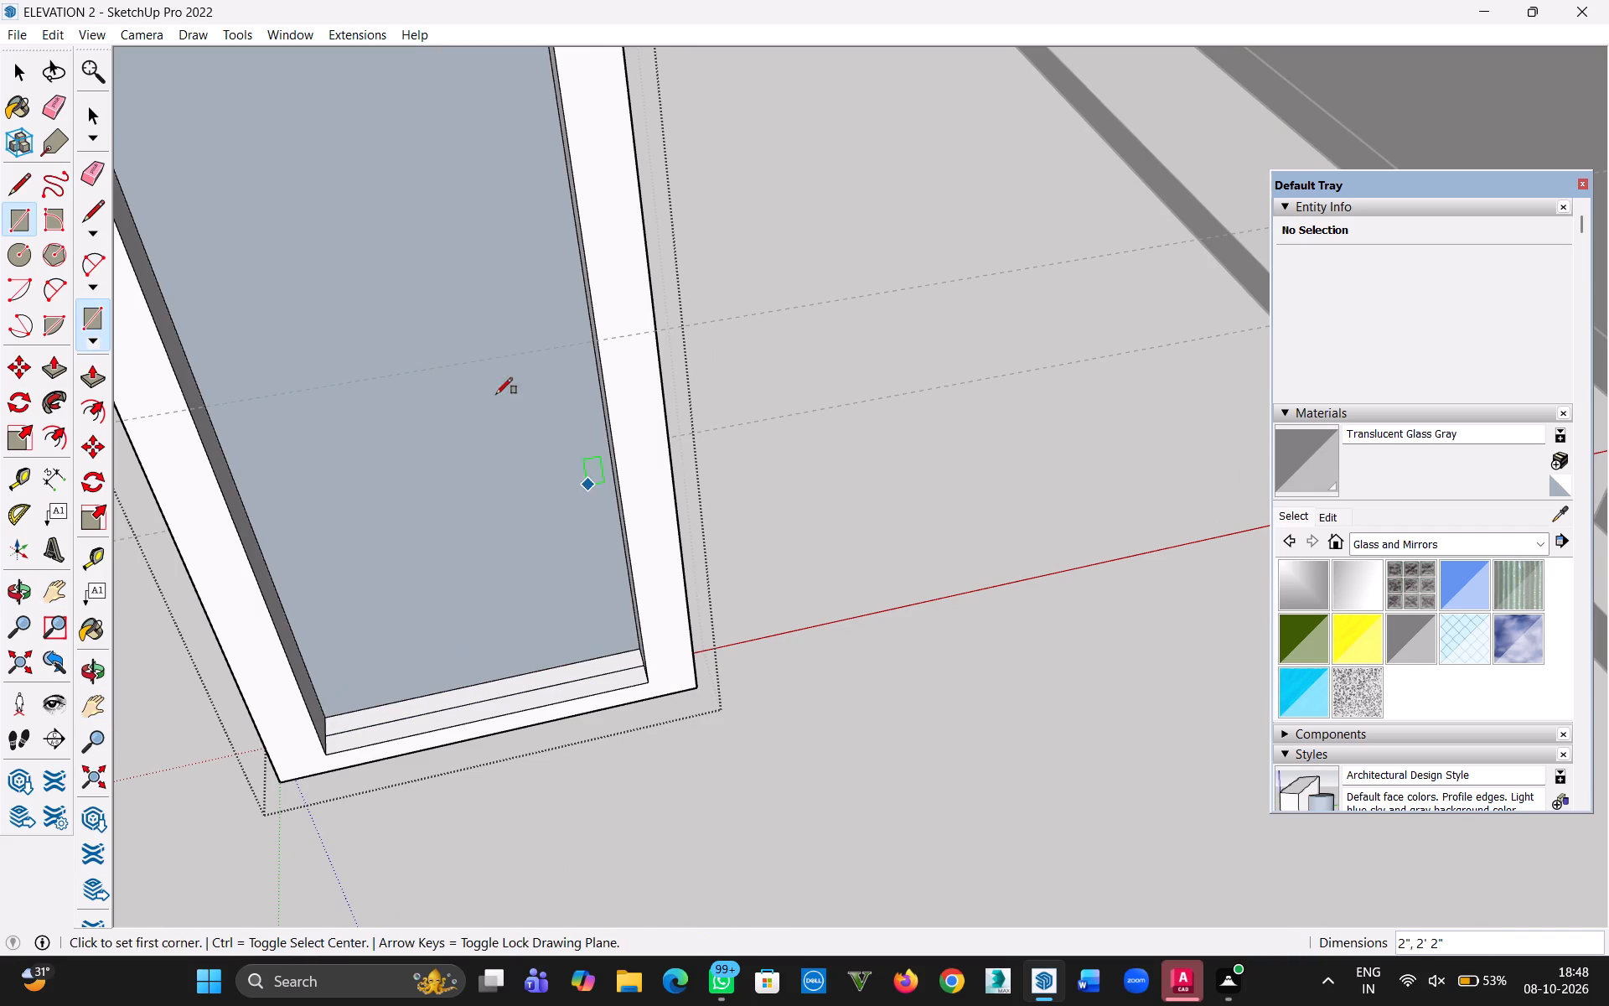
# Delete the face filling the door frame's opening.
pyautogui.click(28, 83)
pyautogui.moveTo(480, 348); pyautogui.dragTo(867, 397, button='middle')
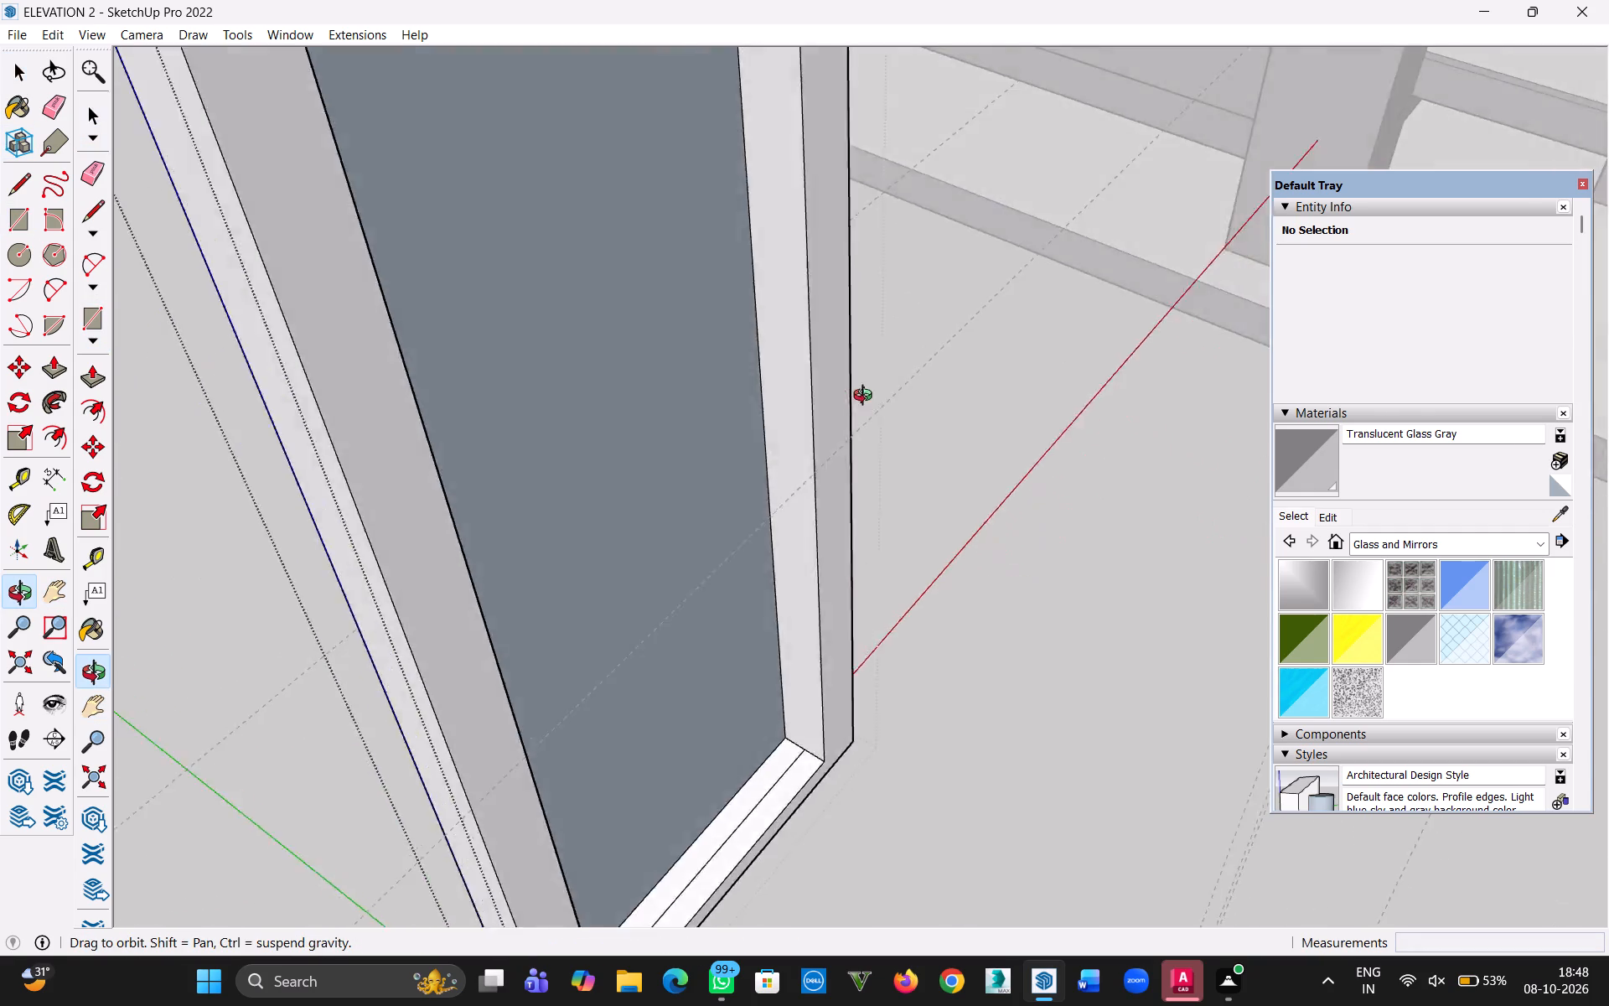
pyautogui.moveTo(867, 397); pyautogui.dragTo(1060, 351, button='middle')
pyautogui.moveTo(1084, 345); pyautogui.dragTo(594, 352, button='middle')
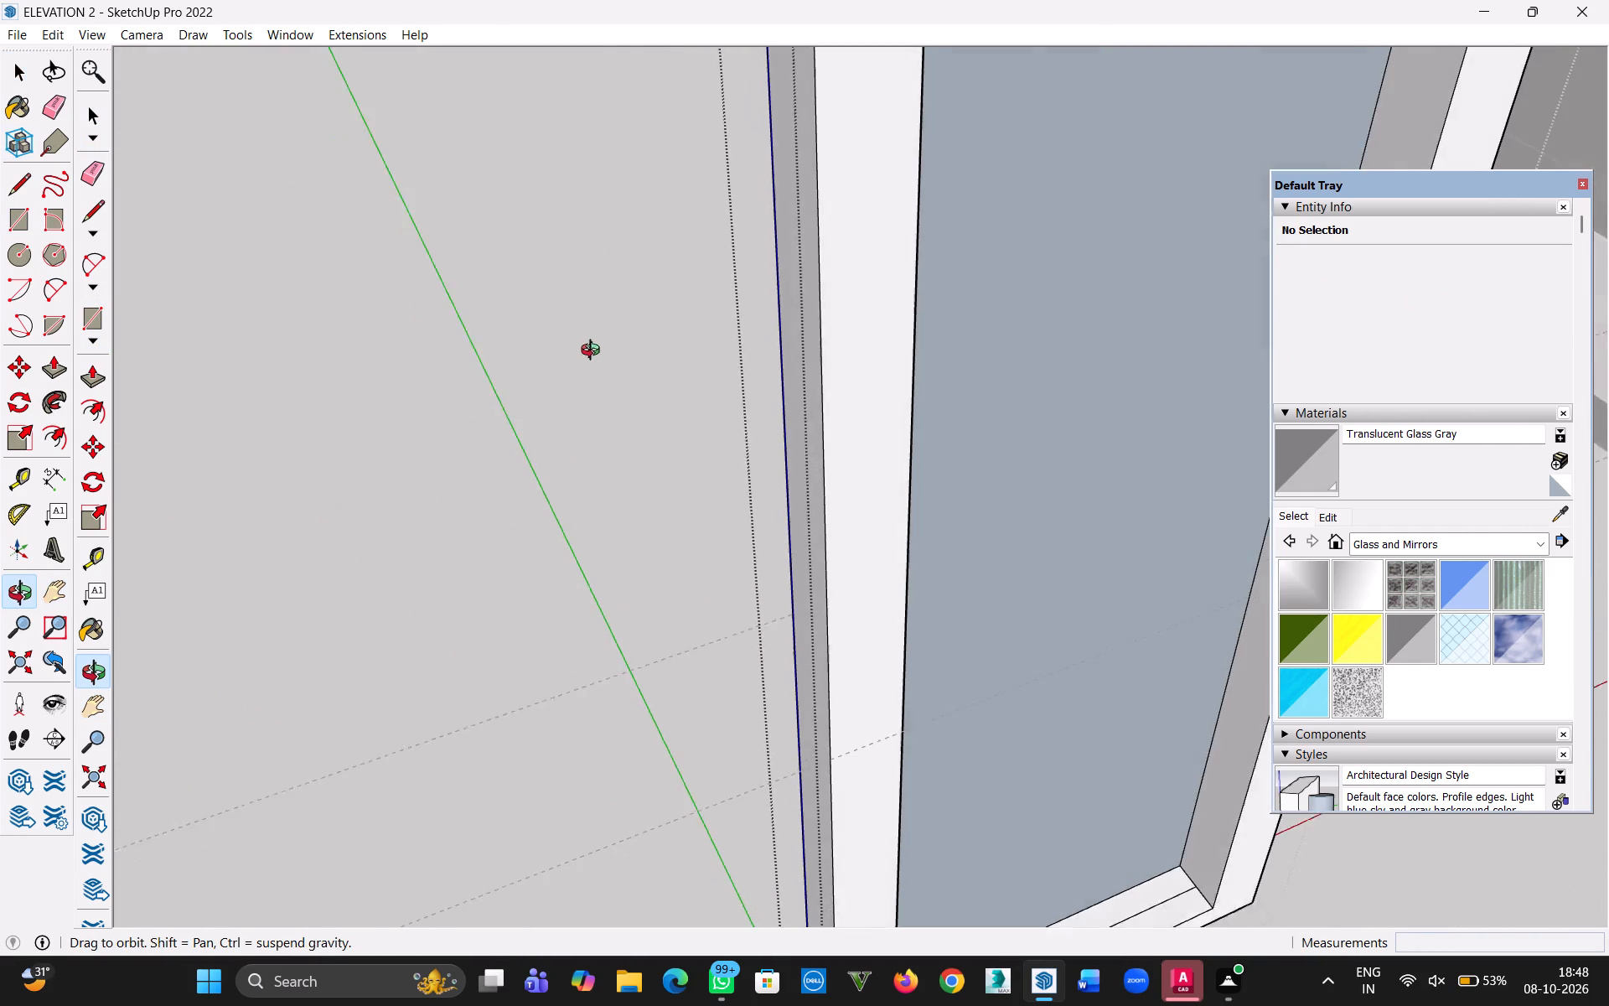
pyautogui.moveTo(594, 352); pyautogui.dragTo(648, 435, button='middle')
pyautogui.scroll(-5, 634, 456)
pyautogui.moveTo(786, 604); pyautogui.dragTo(662, 487, button='middle')
pyautogui.click(871, 485)
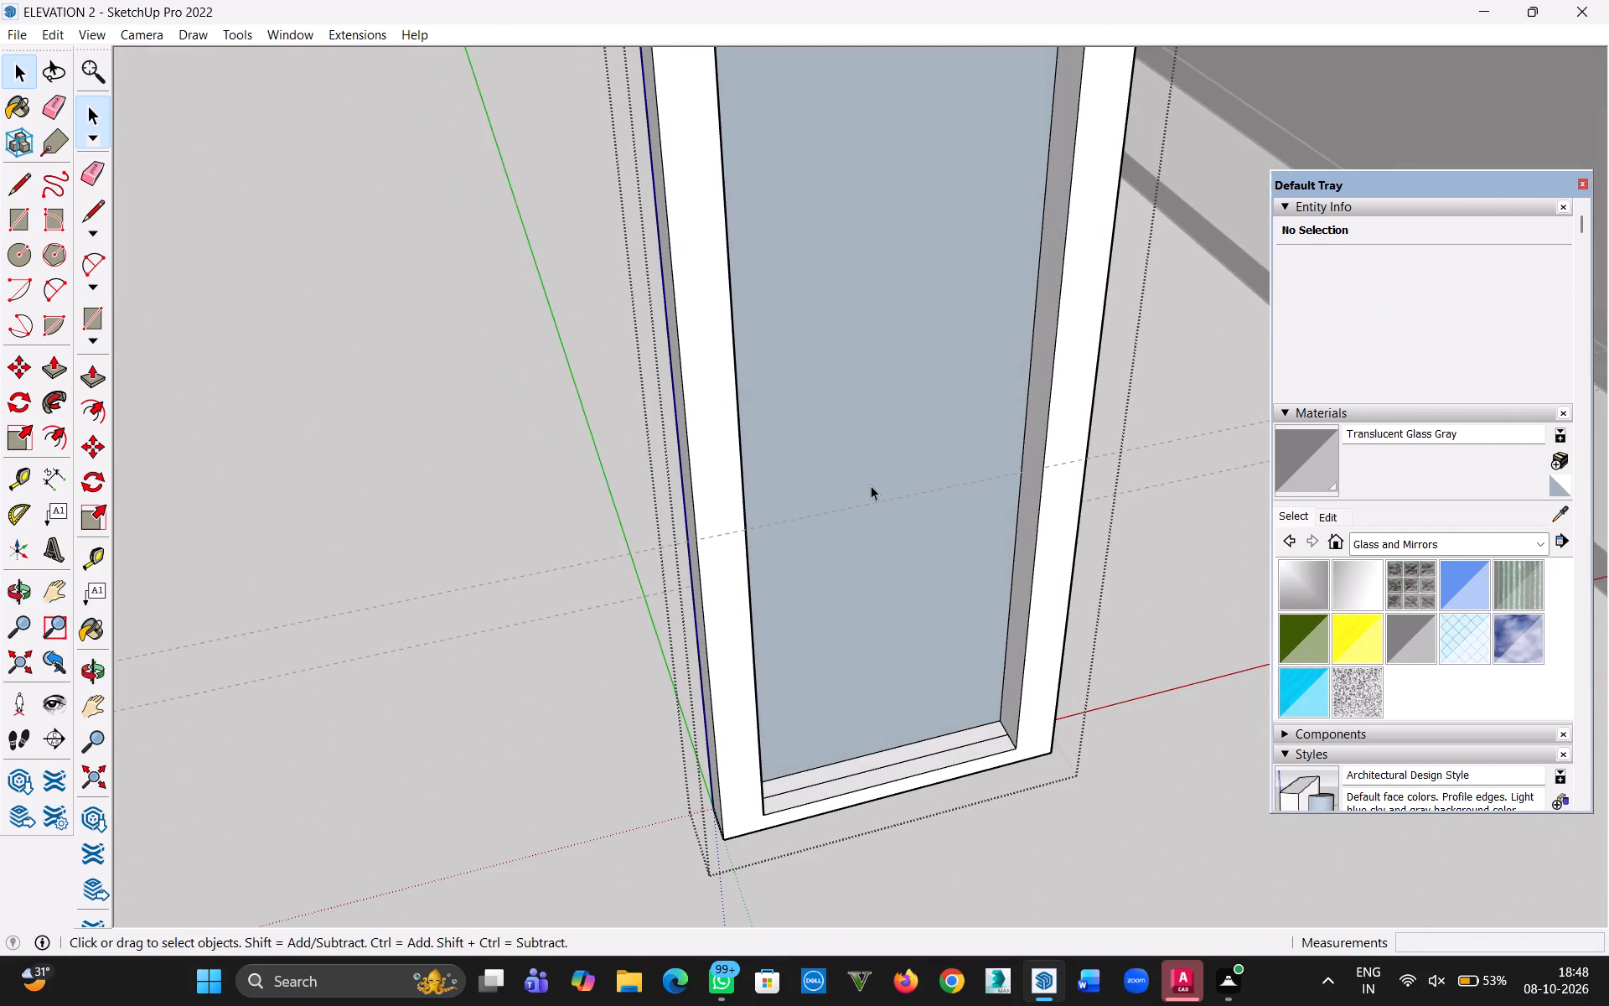
pyautogui.press('Delete')
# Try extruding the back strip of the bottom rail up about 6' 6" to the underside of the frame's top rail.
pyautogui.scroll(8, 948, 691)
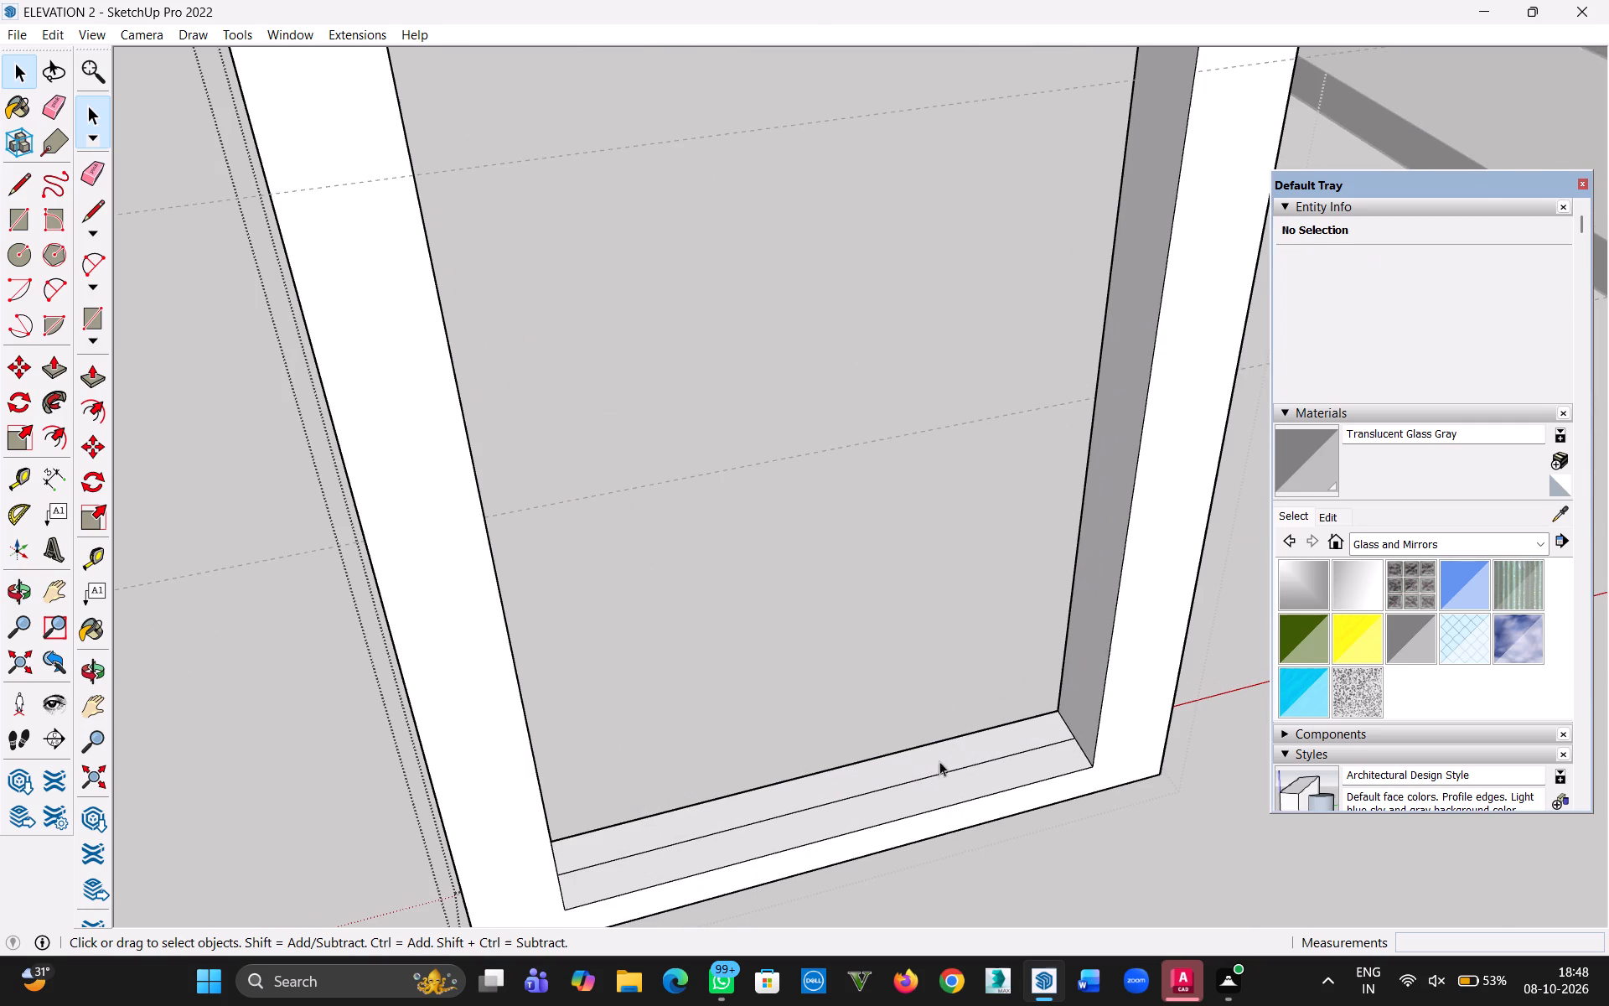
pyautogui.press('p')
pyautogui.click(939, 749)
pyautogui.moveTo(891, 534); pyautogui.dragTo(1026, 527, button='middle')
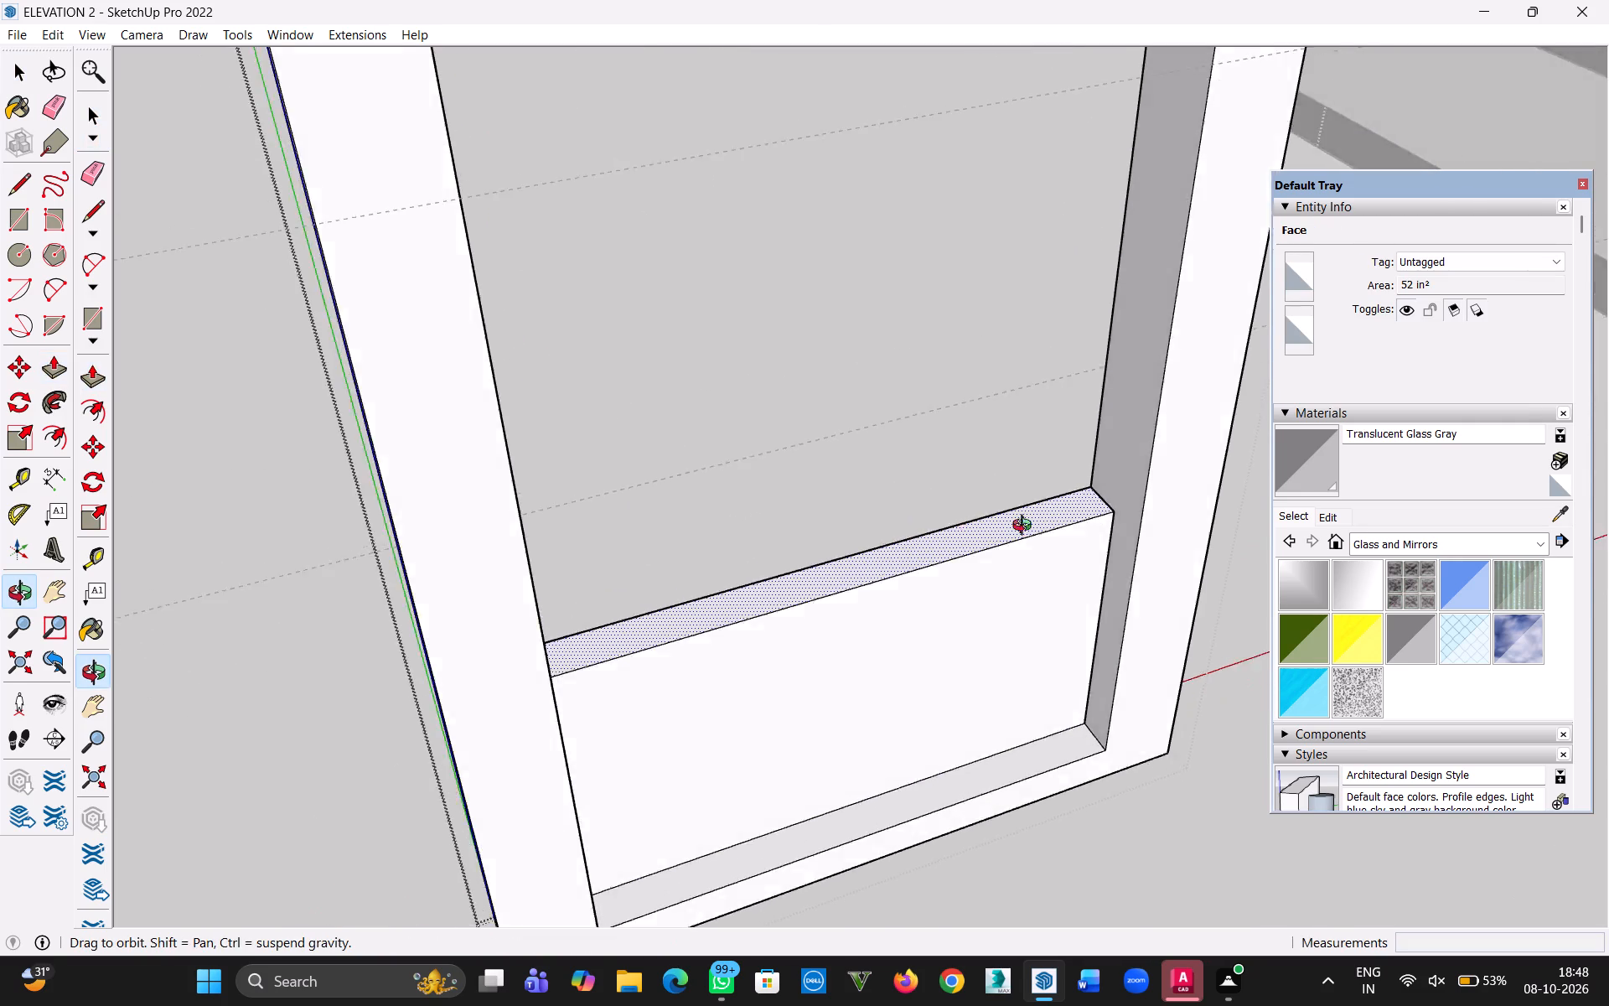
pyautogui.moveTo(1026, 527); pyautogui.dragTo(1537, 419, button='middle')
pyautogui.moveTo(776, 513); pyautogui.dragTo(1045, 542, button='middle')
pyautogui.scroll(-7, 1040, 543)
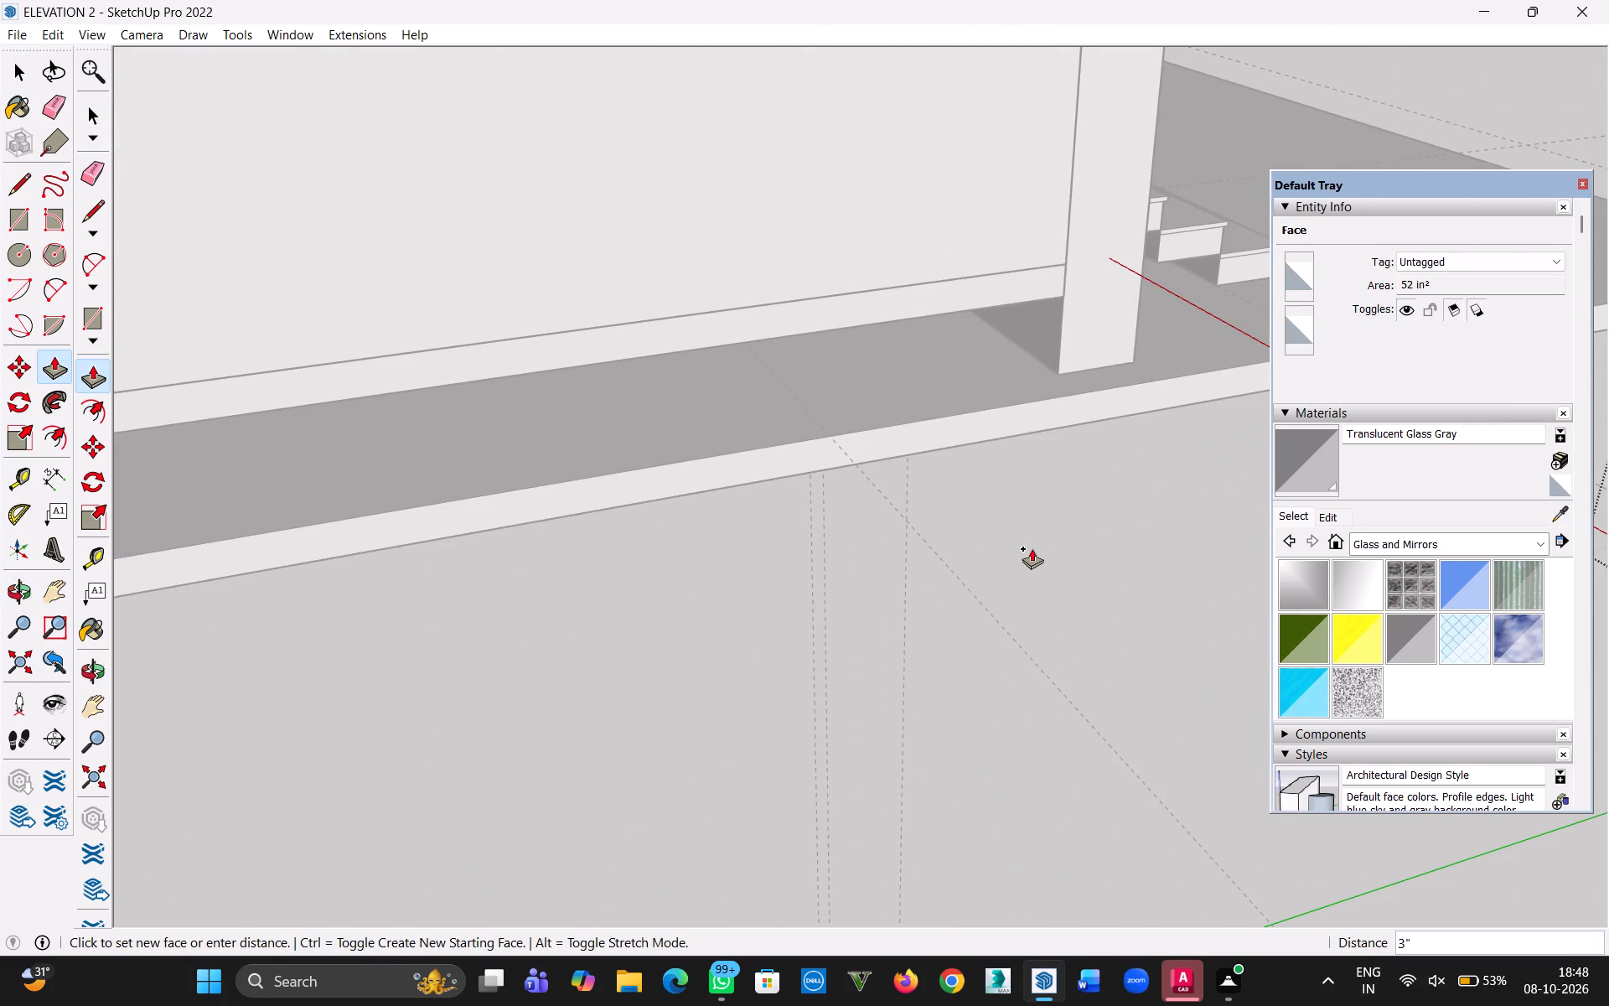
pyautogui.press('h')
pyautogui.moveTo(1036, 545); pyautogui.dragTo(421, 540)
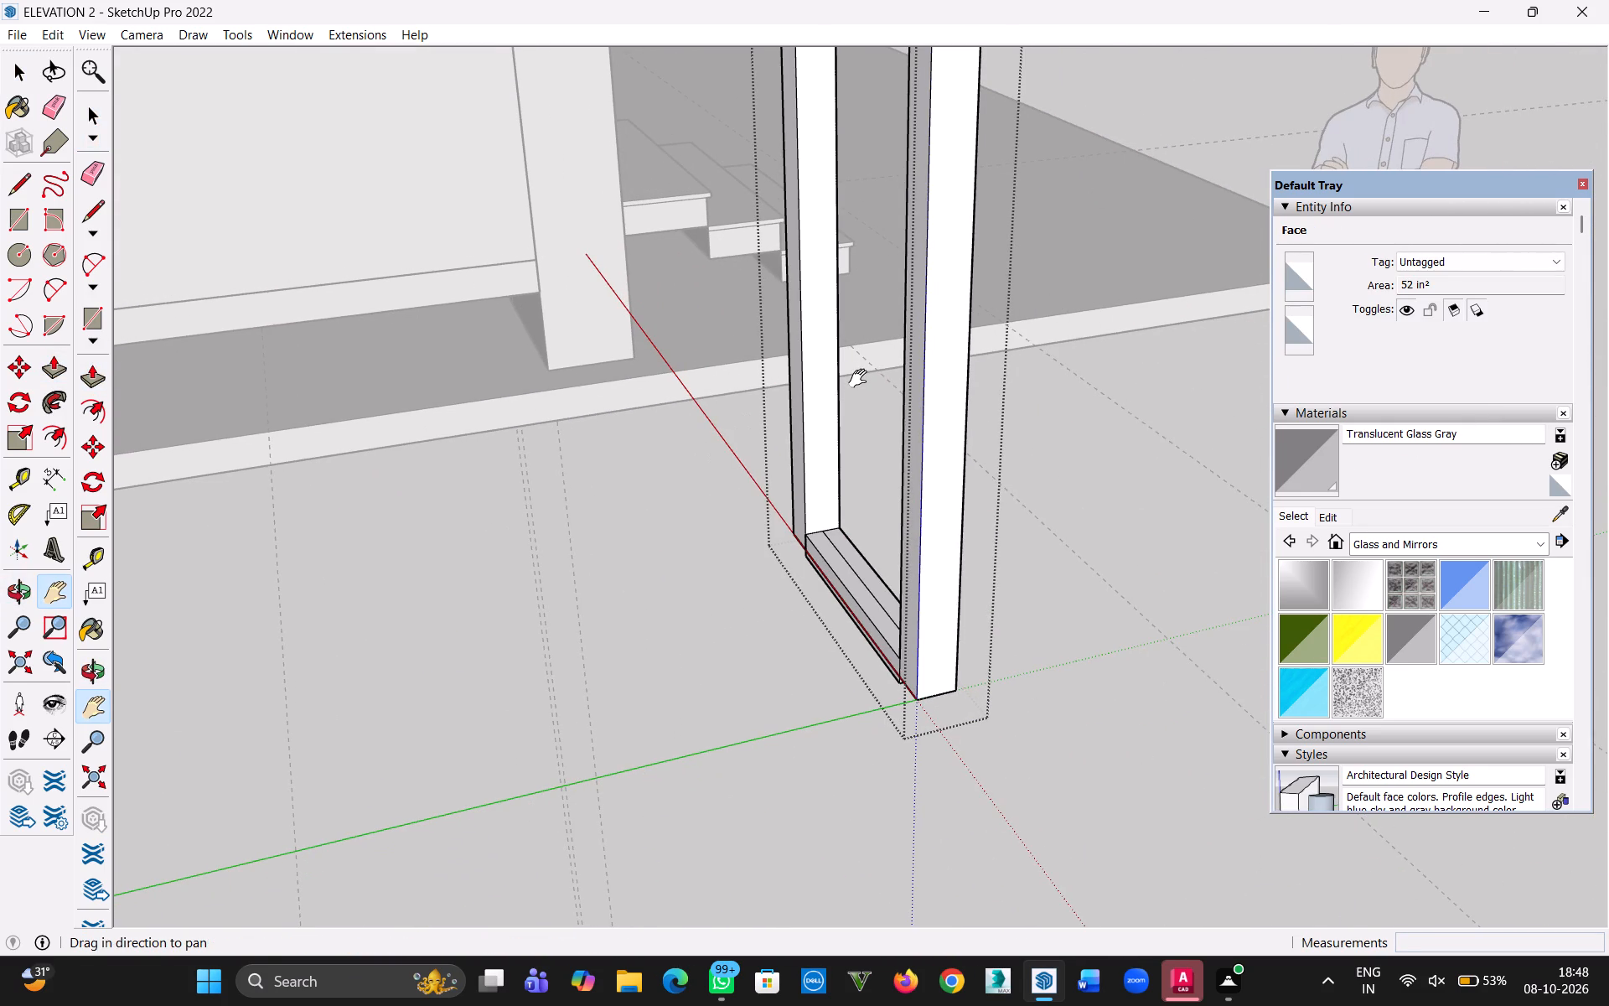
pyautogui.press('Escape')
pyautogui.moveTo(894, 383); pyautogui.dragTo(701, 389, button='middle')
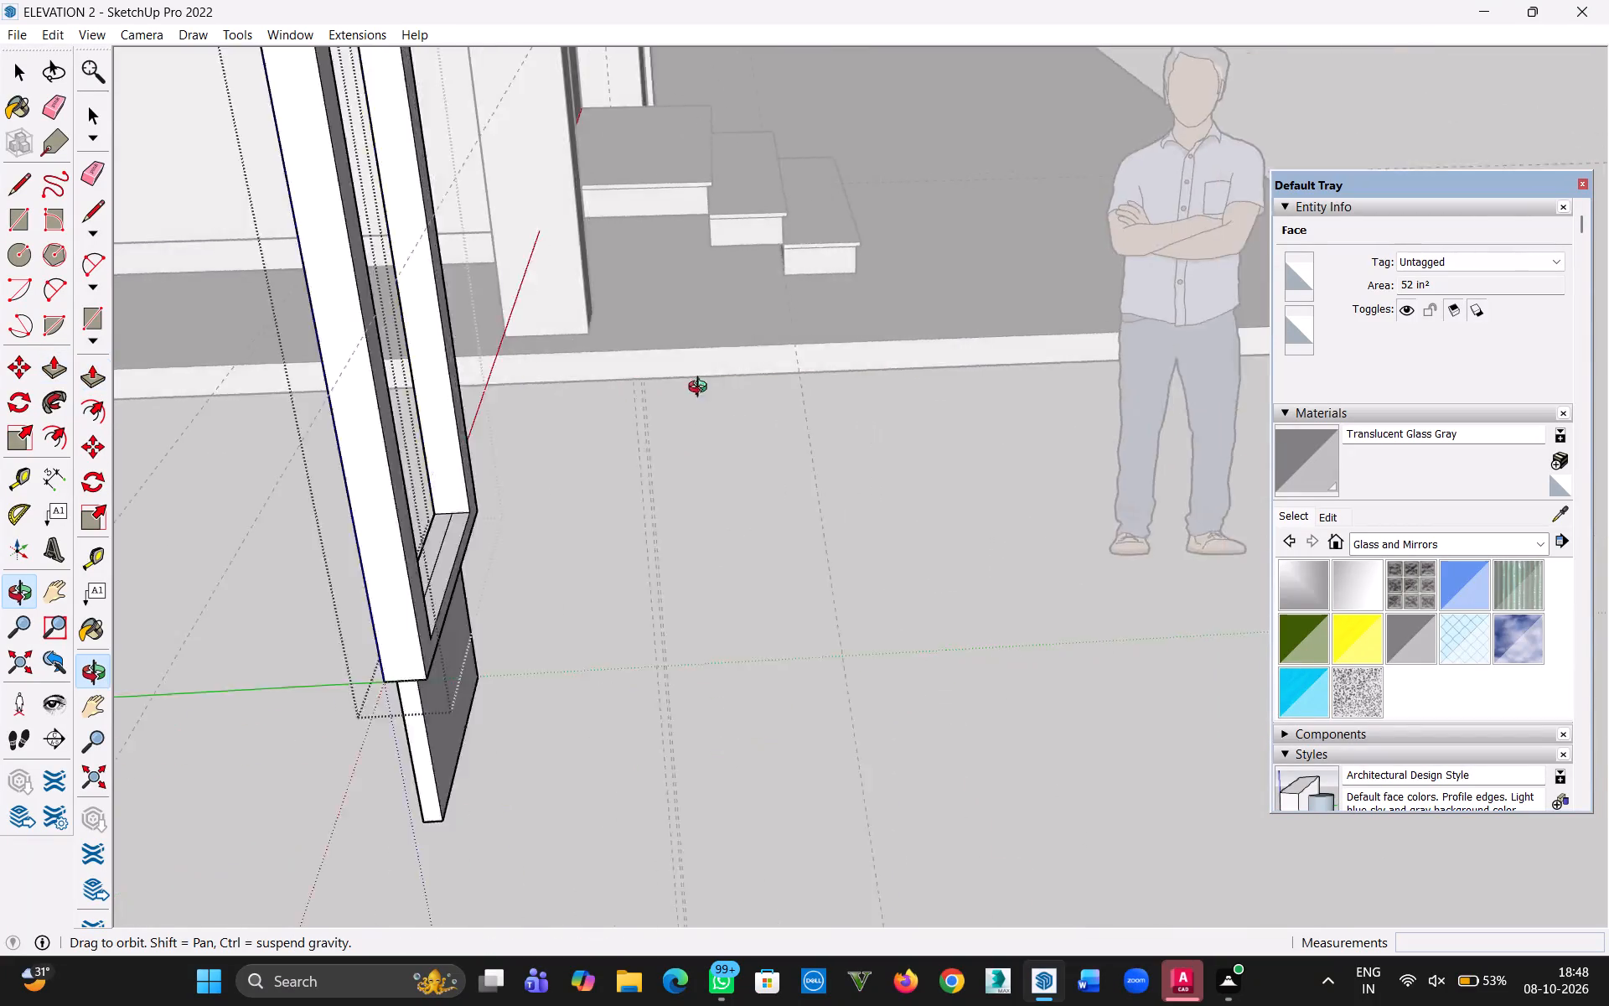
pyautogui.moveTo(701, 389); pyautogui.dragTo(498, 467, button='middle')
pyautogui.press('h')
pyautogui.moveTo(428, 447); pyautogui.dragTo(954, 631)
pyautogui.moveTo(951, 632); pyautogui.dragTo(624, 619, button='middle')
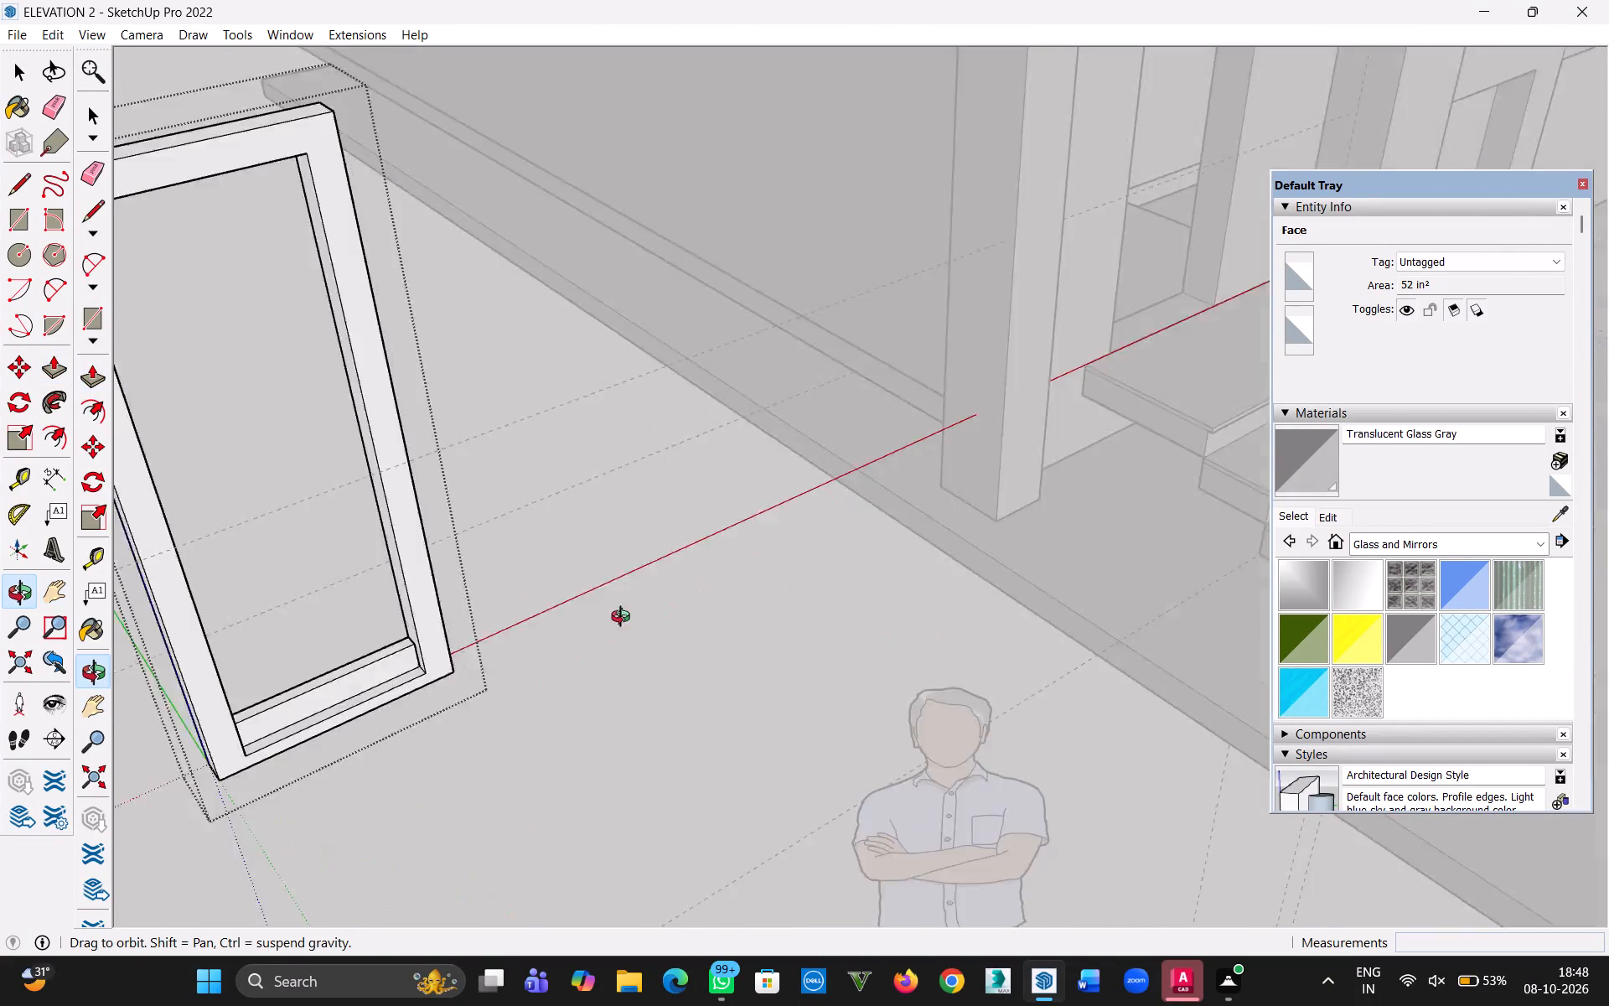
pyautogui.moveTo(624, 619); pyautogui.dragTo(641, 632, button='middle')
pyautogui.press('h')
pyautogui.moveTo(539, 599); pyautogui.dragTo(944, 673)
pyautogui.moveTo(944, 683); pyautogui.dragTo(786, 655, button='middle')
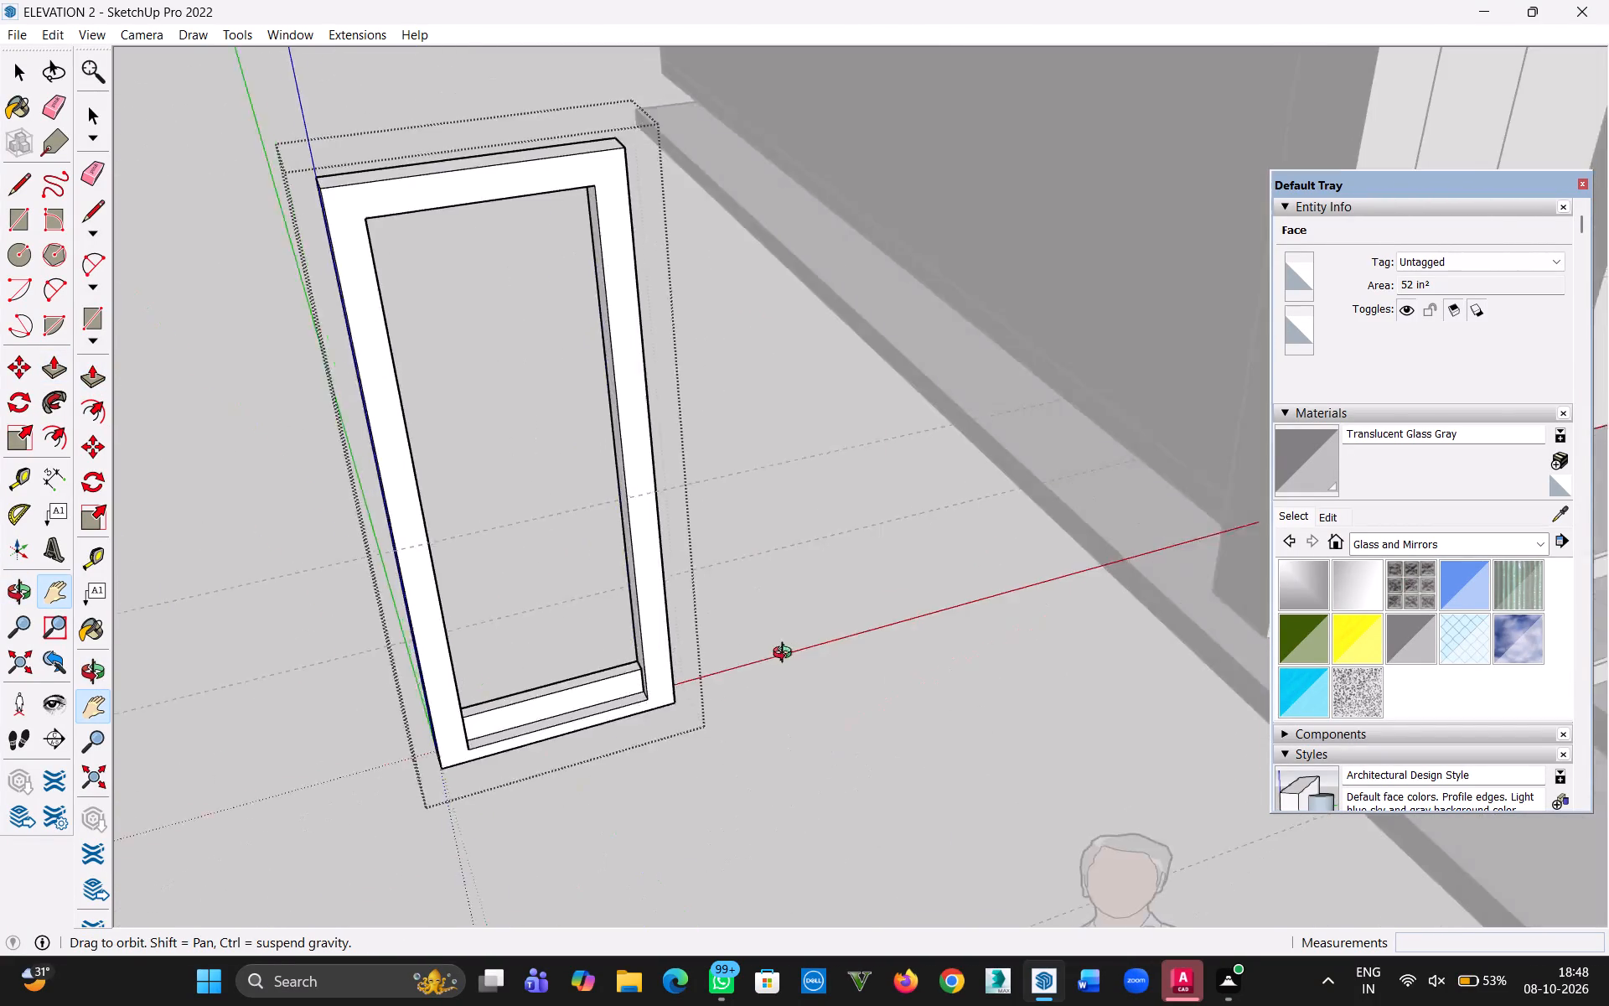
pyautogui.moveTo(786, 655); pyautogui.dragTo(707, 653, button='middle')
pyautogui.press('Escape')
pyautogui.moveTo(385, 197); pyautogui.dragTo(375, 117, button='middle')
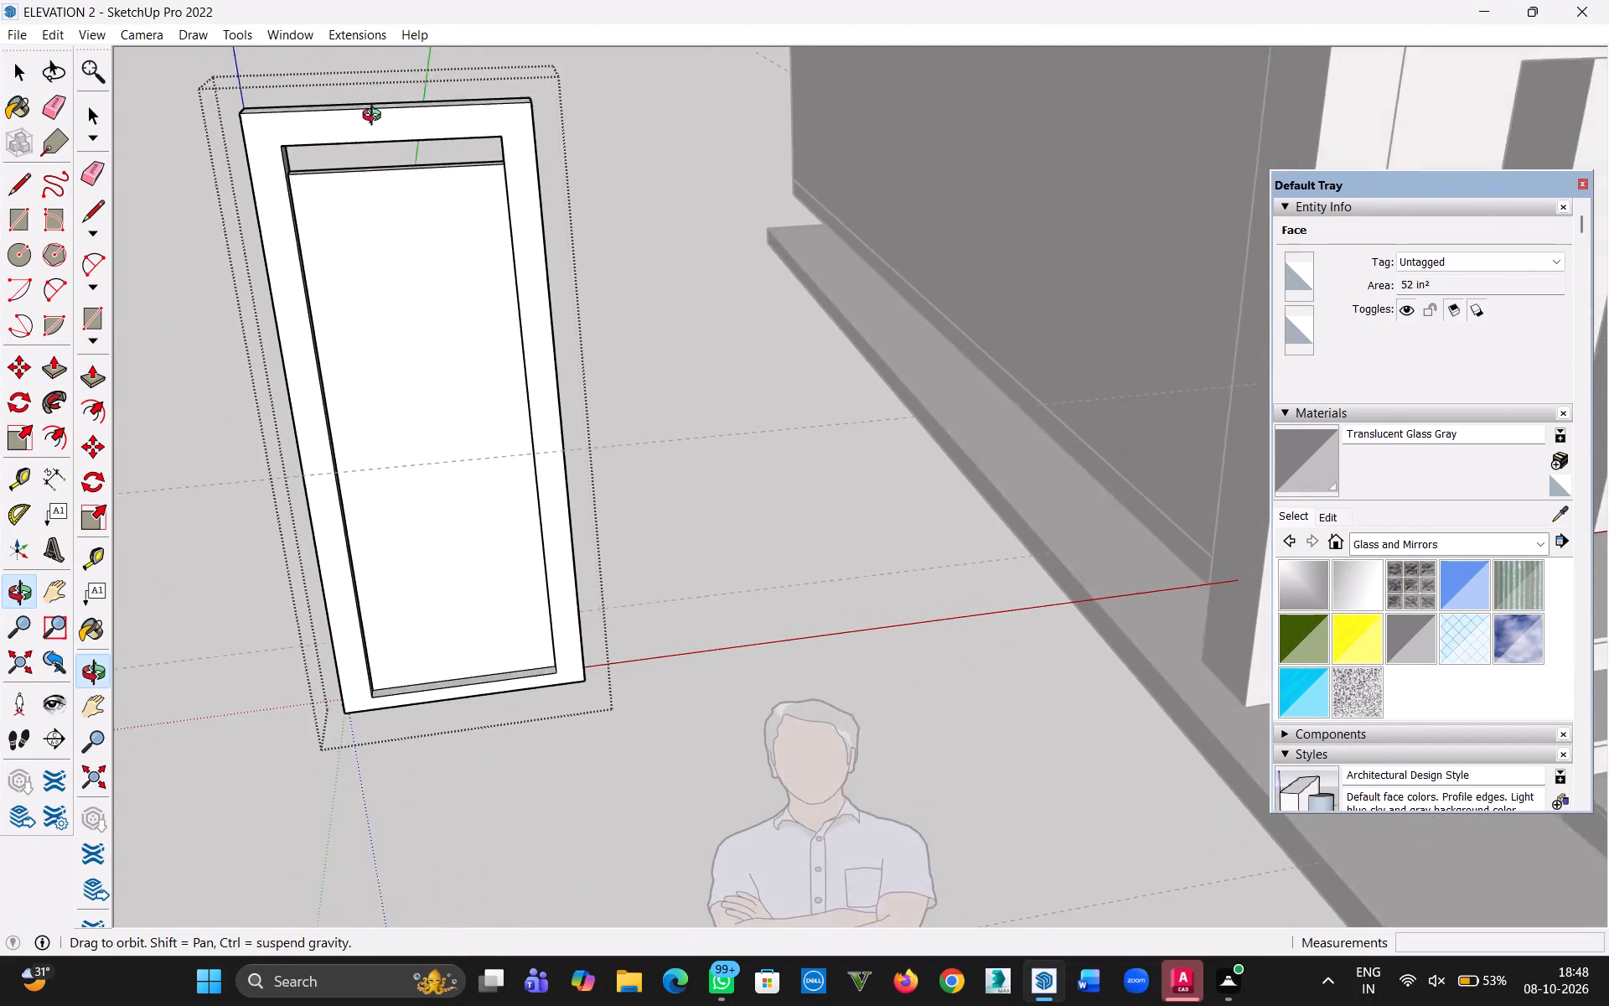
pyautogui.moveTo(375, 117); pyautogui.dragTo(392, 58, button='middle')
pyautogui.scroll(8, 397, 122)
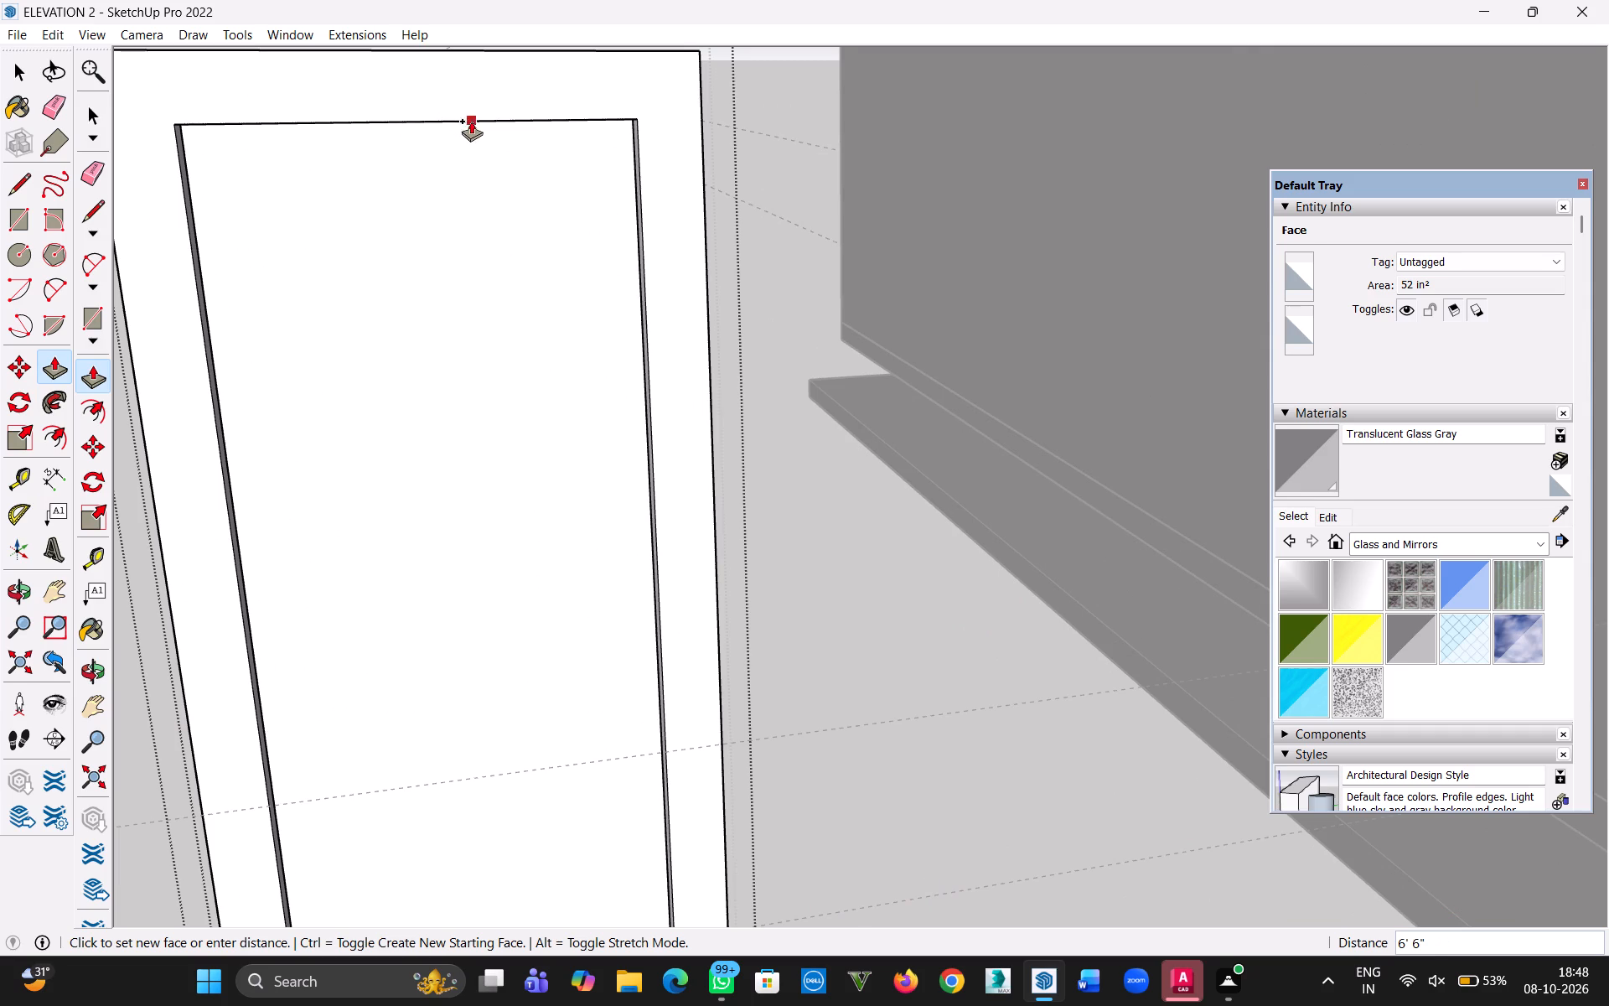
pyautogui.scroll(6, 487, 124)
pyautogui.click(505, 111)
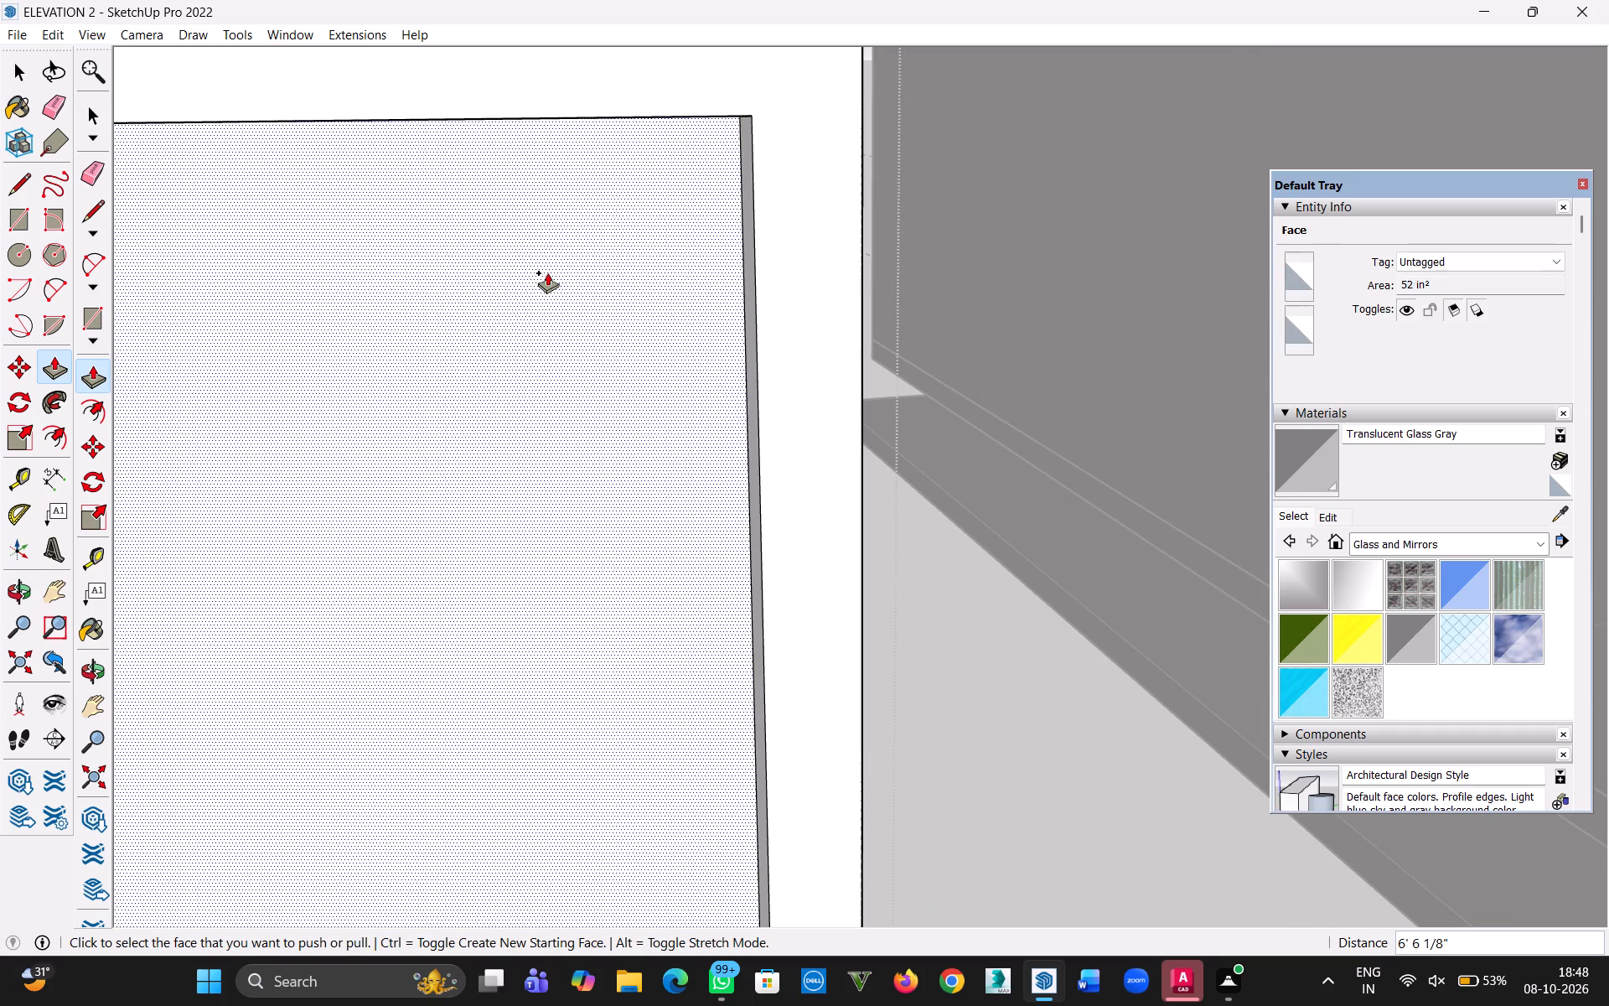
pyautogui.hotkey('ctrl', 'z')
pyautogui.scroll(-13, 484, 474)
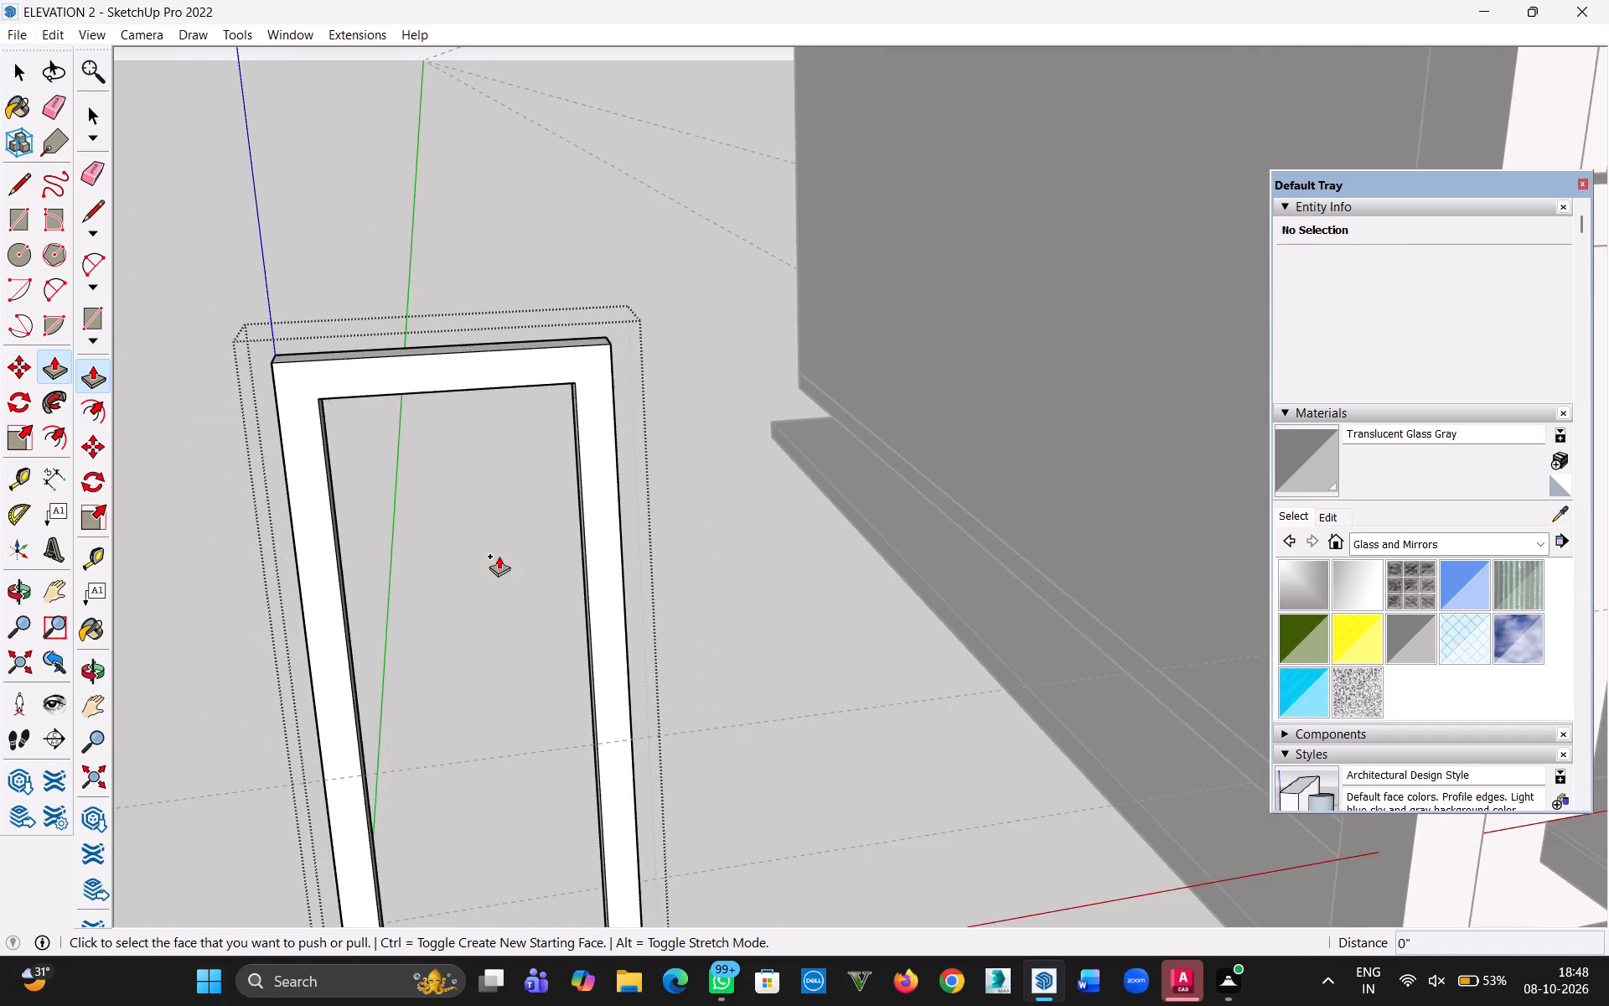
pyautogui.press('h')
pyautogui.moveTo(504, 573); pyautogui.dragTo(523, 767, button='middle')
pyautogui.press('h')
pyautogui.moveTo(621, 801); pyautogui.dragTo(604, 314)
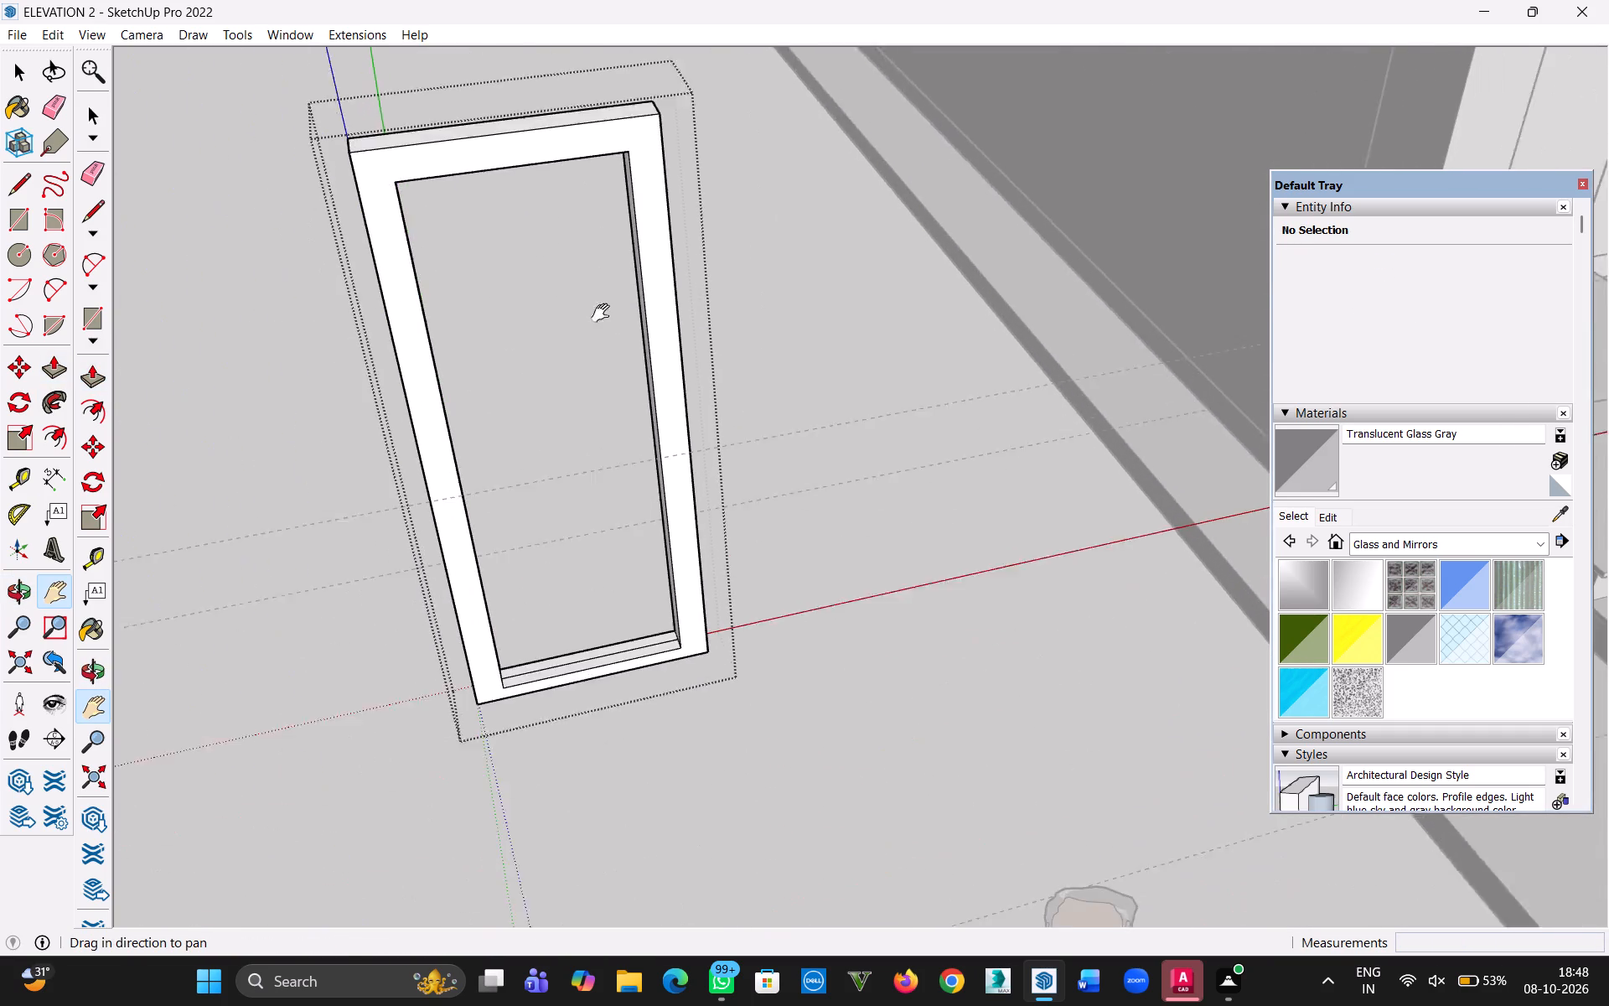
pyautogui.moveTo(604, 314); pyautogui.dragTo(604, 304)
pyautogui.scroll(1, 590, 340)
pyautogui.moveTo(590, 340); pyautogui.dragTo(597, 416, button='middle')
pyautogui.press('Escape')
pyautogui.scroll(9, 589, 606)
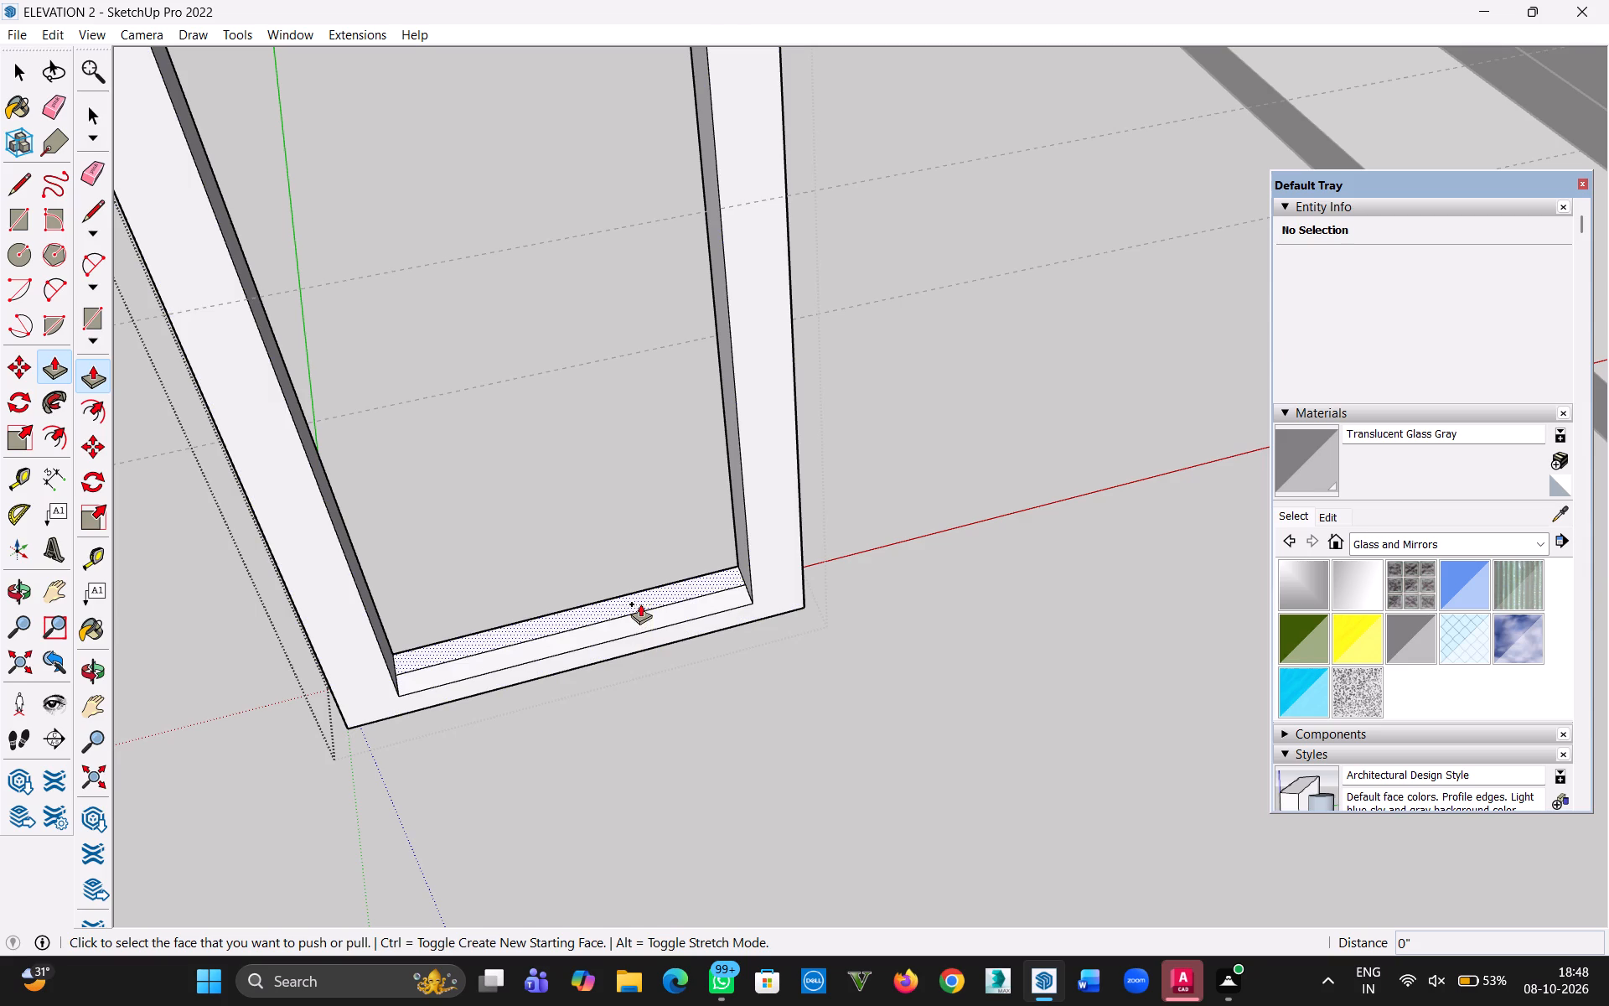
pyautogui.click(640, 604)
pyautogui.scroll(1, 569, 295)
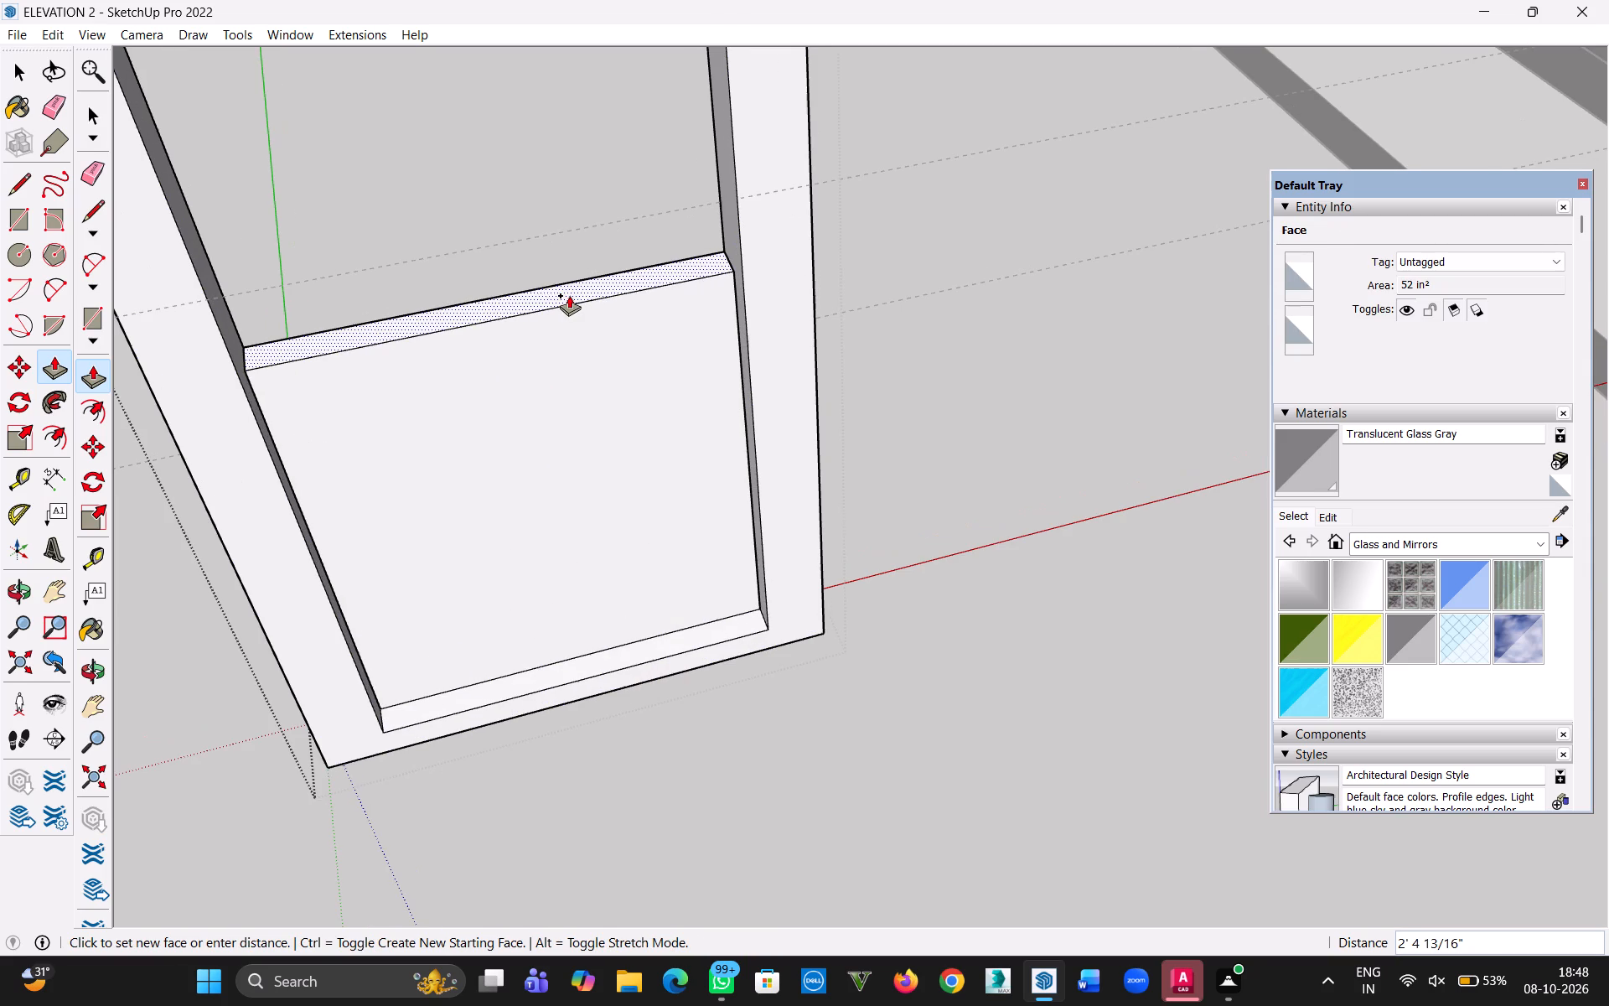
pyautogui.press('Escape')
# Outside the frame's group, draw a 2' 2" by 2" rectangle over the back half of the bottom rail's upper face.
pyautogui.click(18, 76)
pyautogui.click(395, 203)
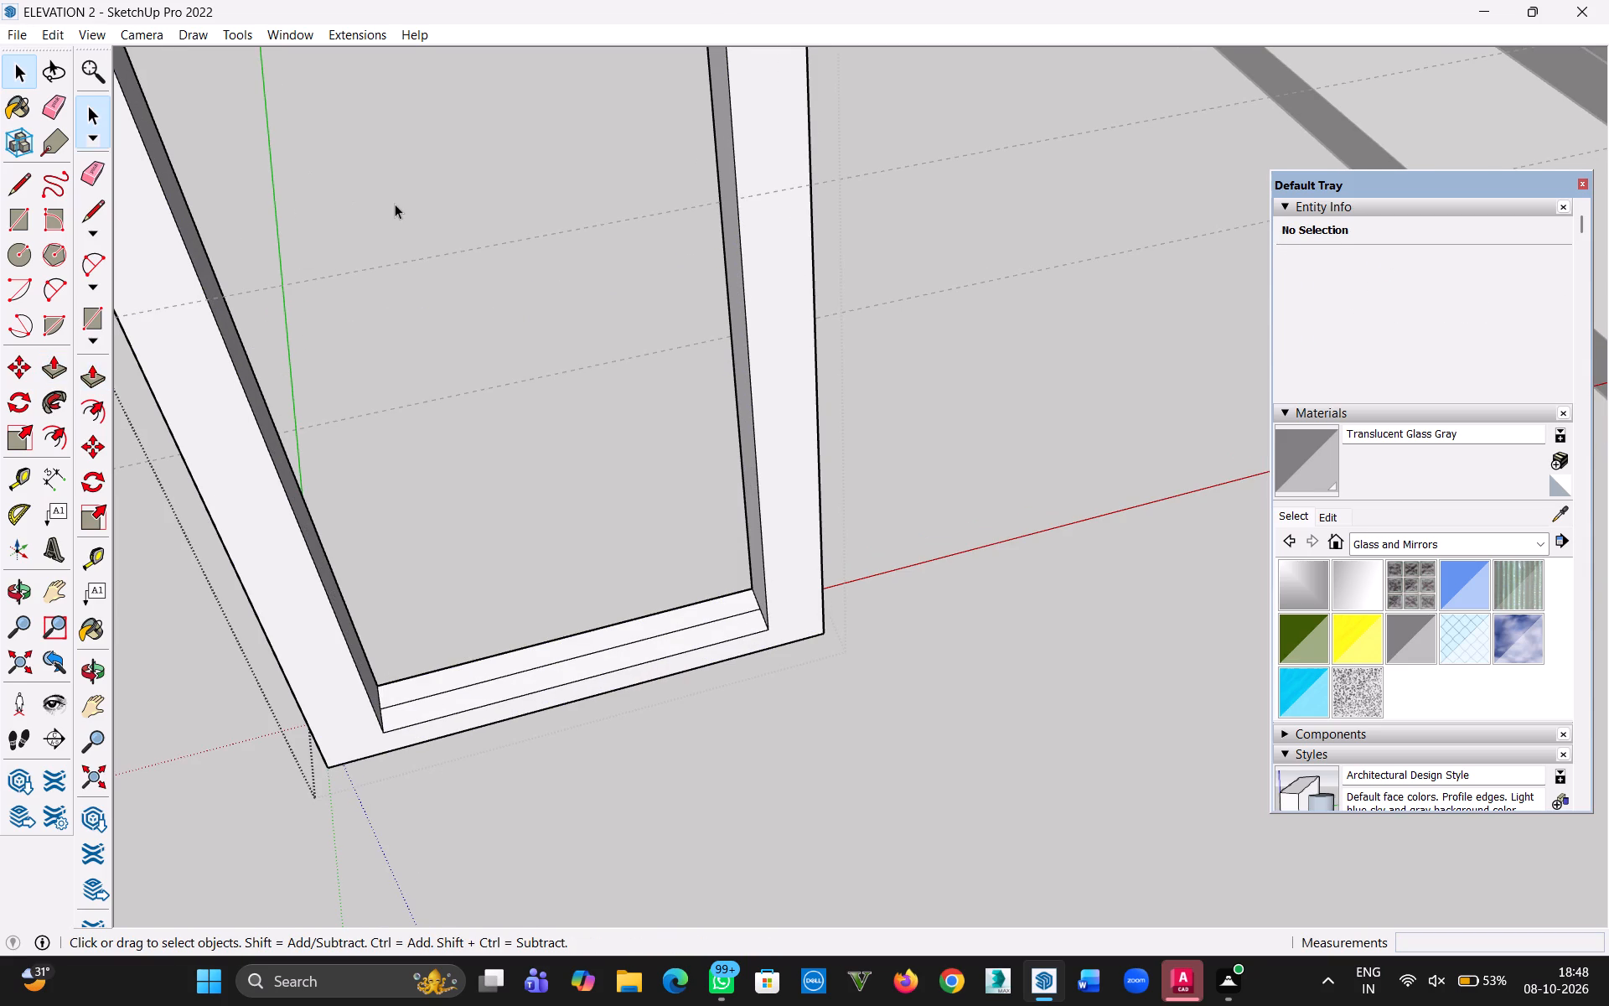
pyautogui.tripleClick(641, 478)
pyautogui.click(765, 485)
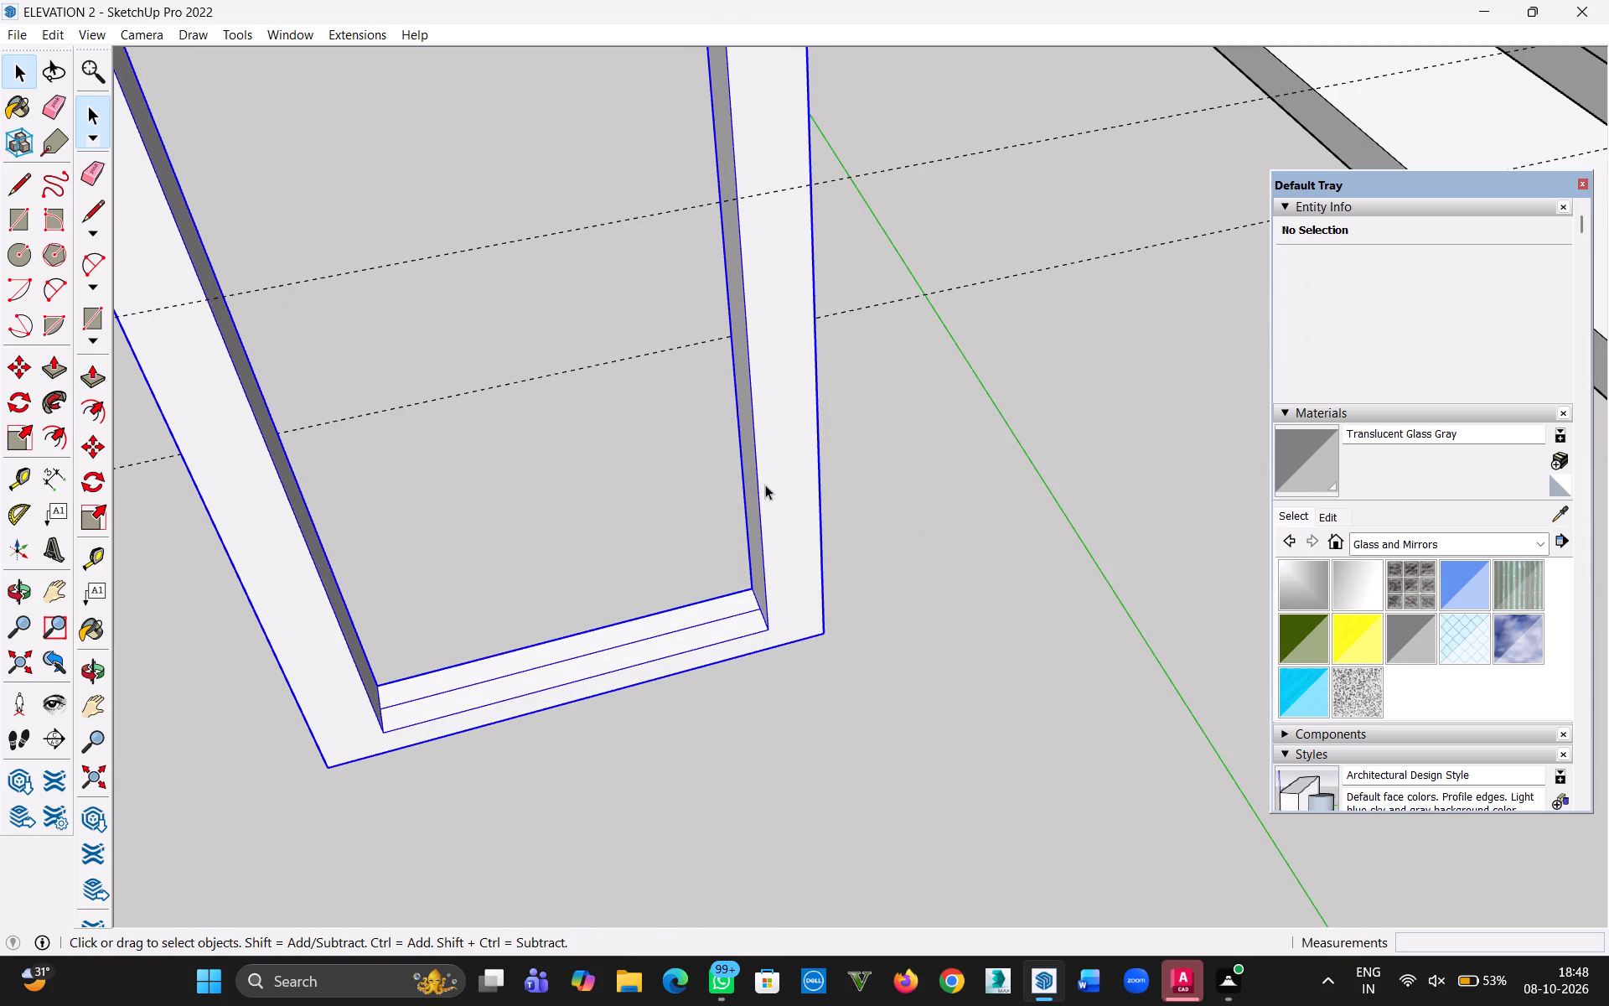
pyautogui.click(569, 593)
pyautogui.press('r')
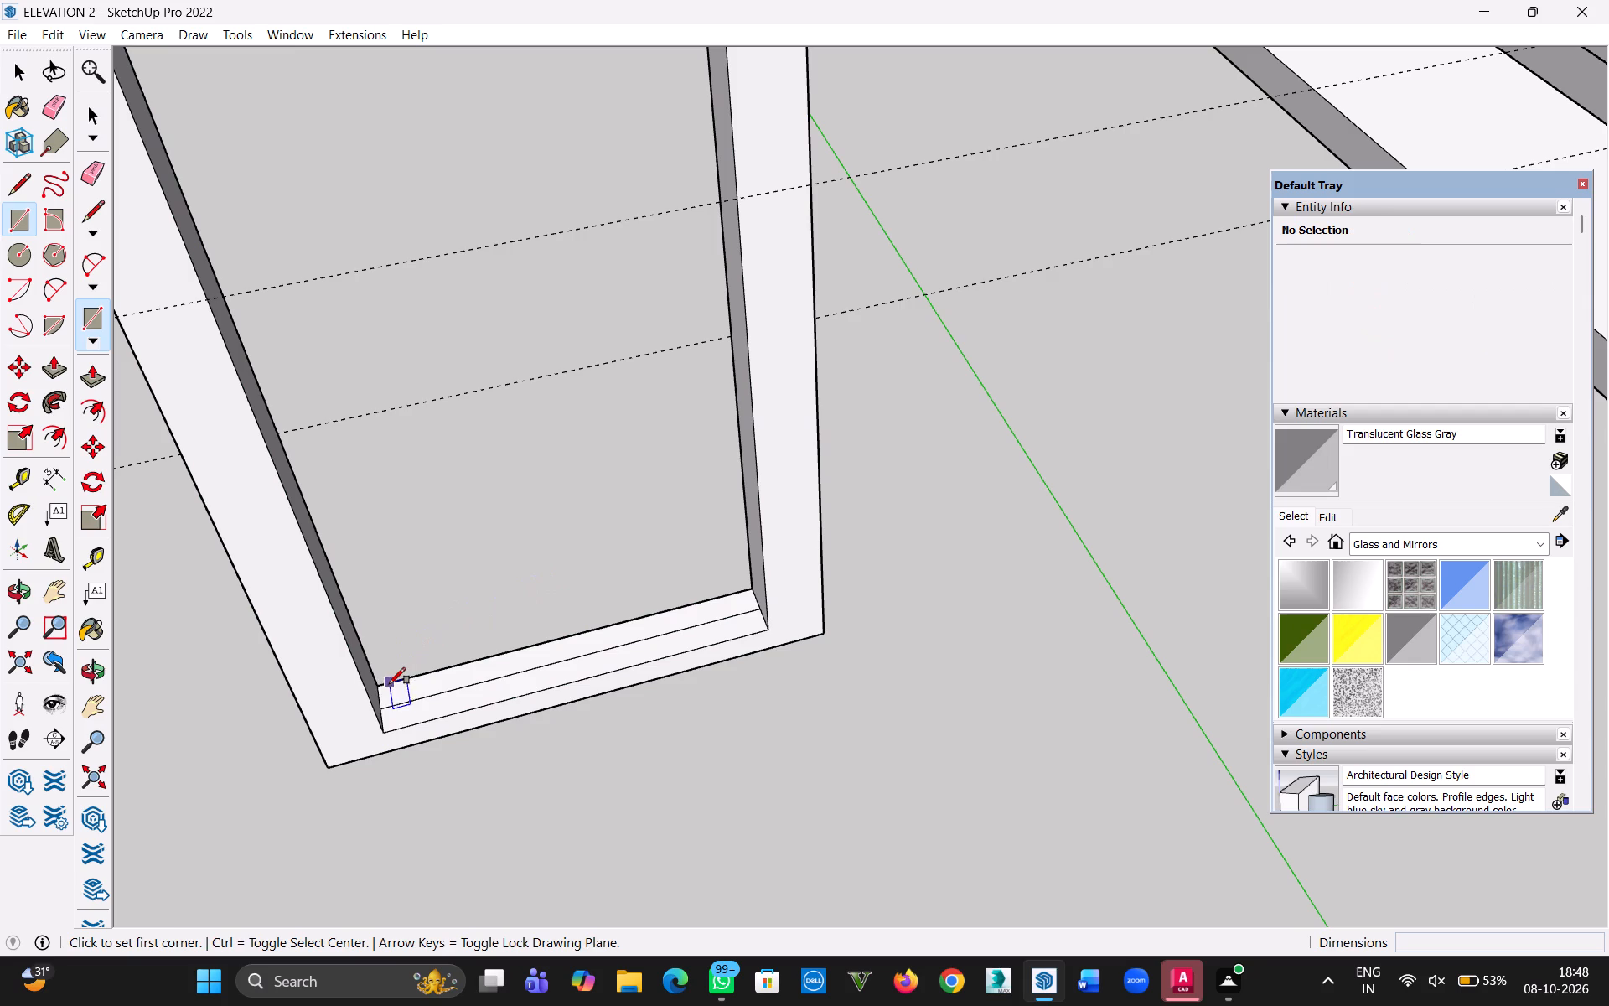
pyautogui.click(384, 687)
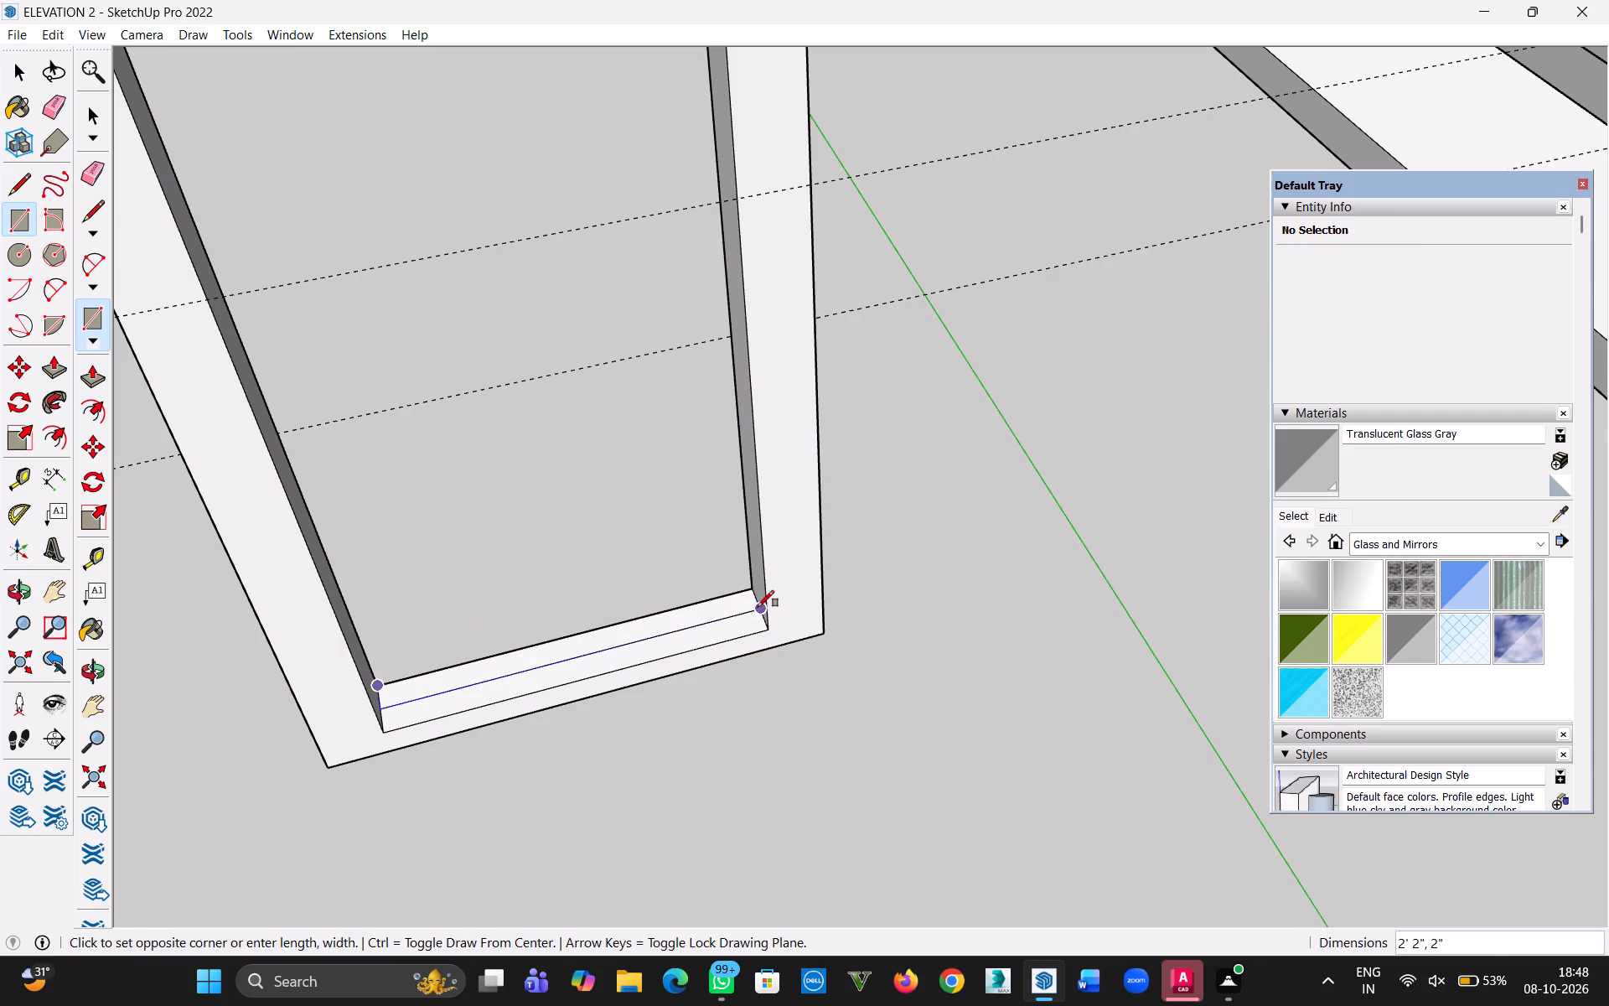
pyautogui.click(758, 607)
# Extrude the bottom rail's separate back strip up 6' 5 3/4" to the frame's top rail as the door panel.
pyautogui.click(14, 74)
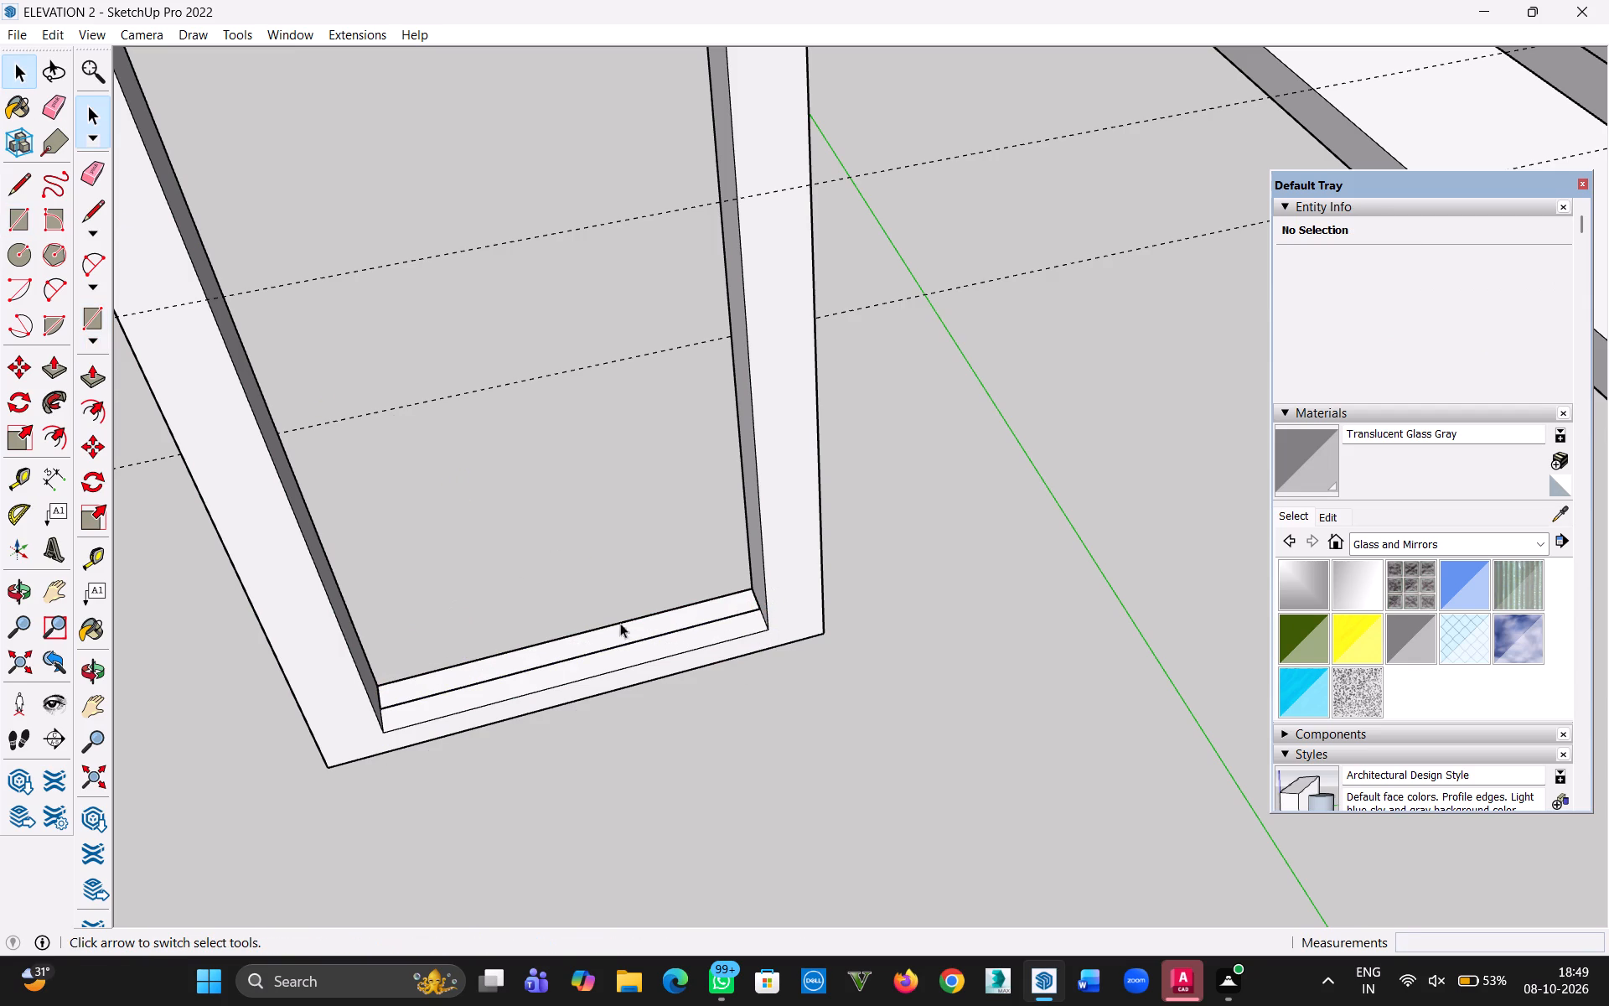
pyautogui.press('p')
pyautogui.click(596, 634)
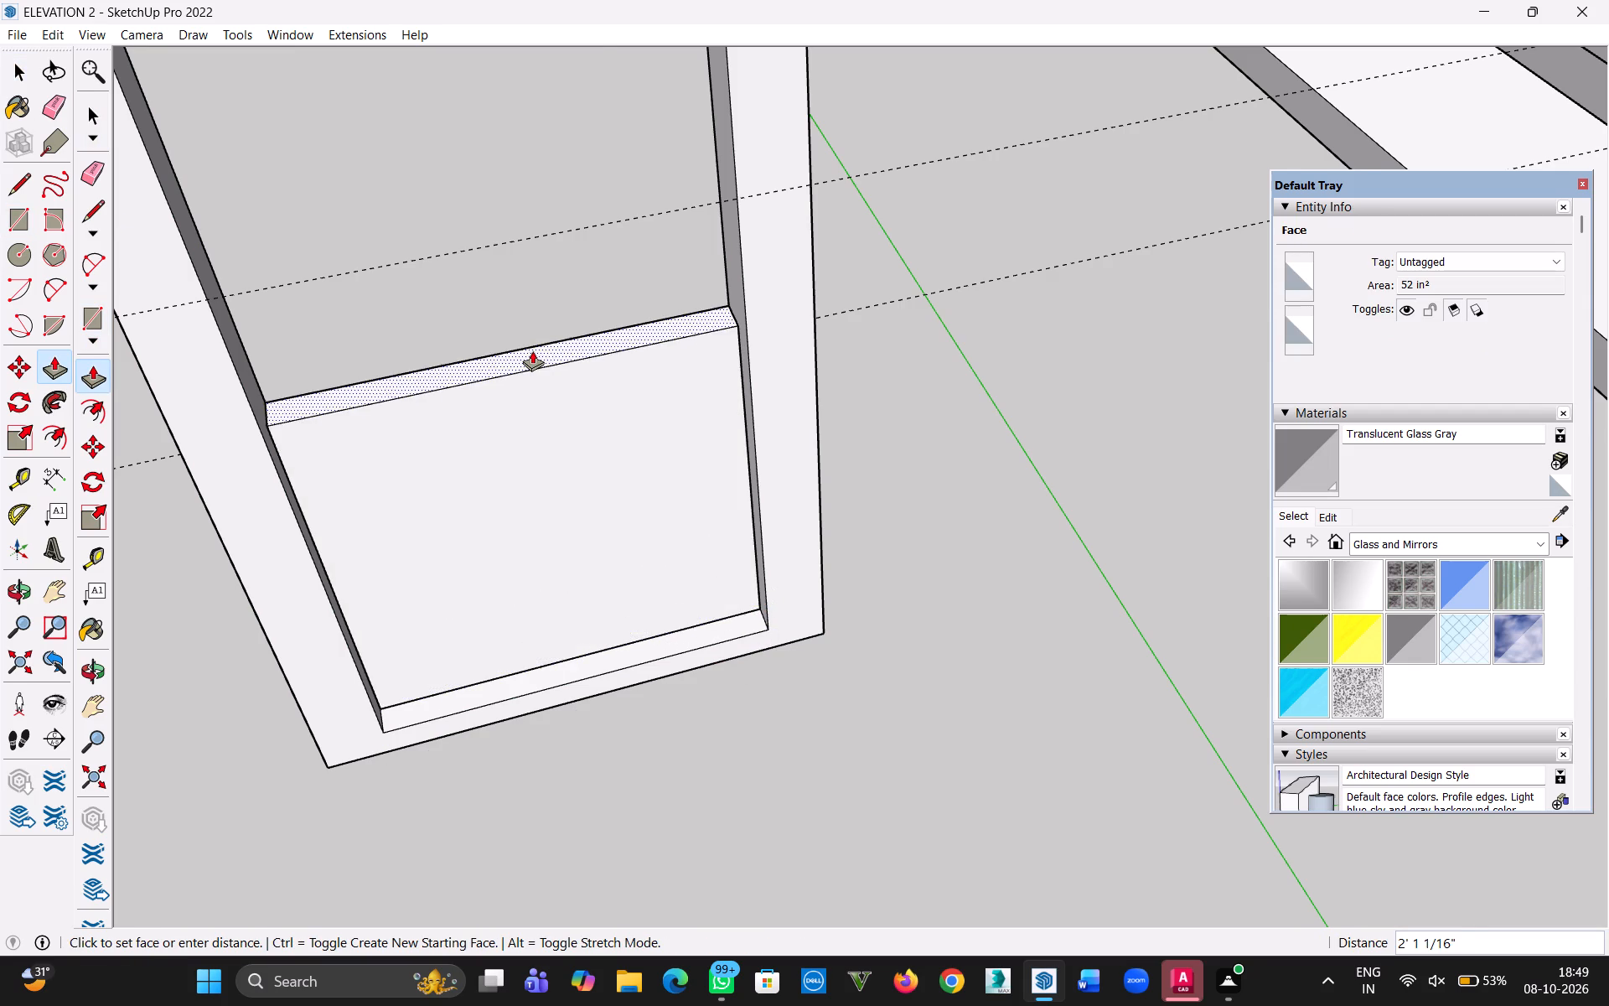
pyautogui.scroll(-17, 531, 353)
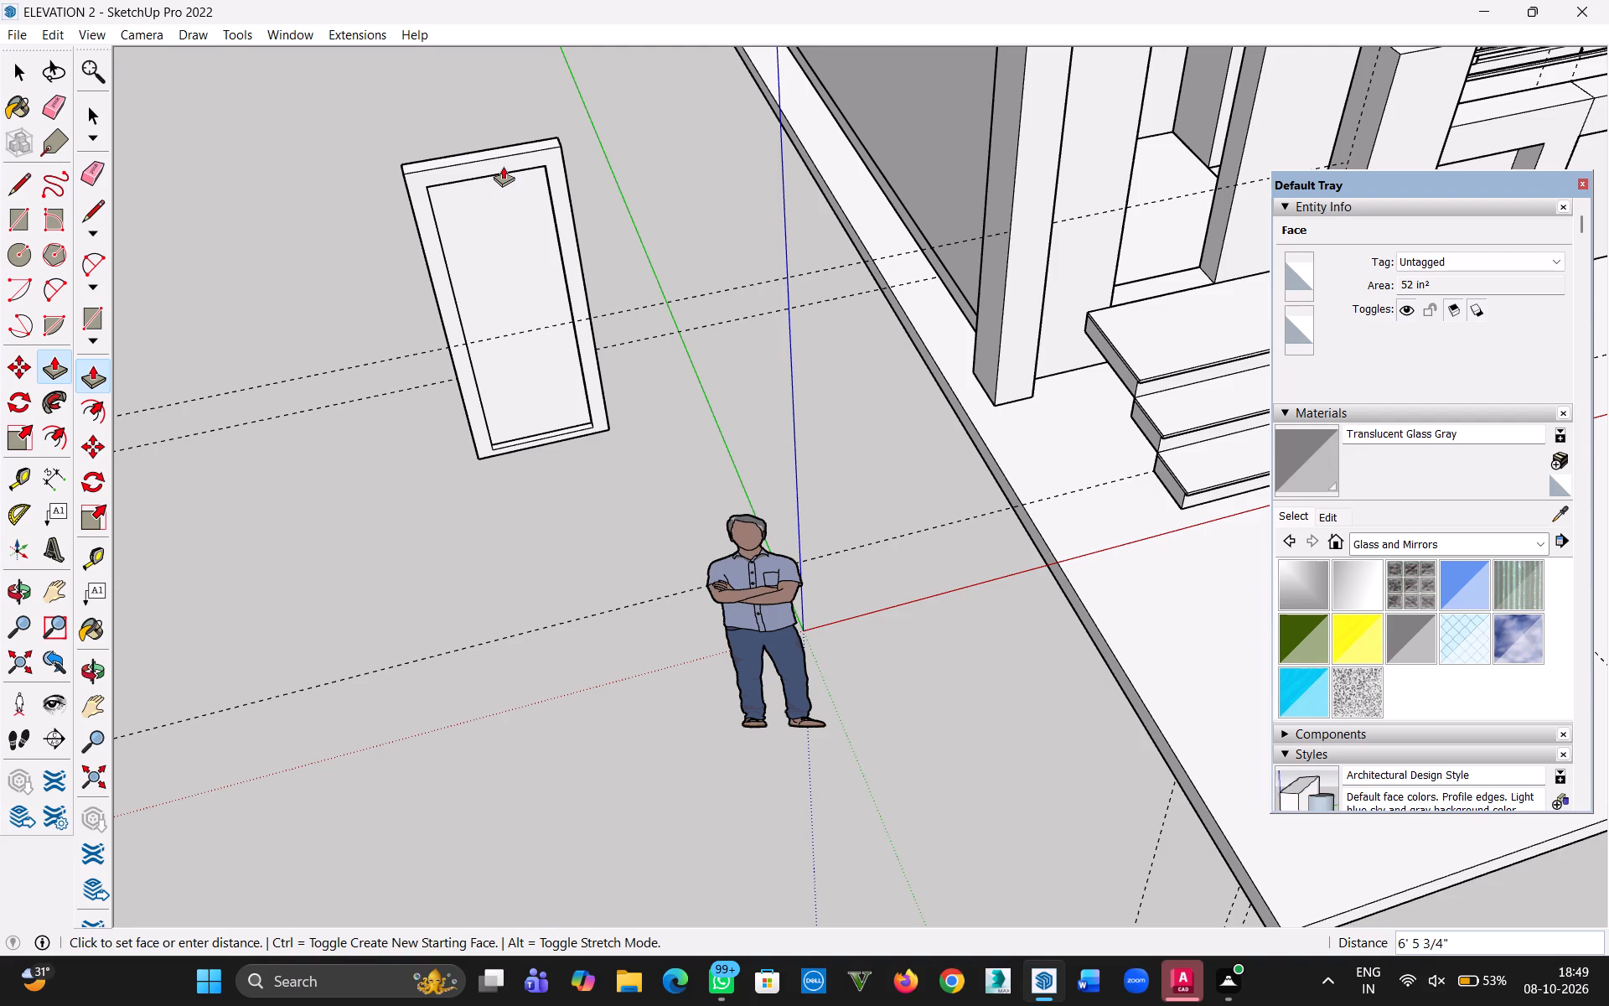
pyautogui.click(503, 166)
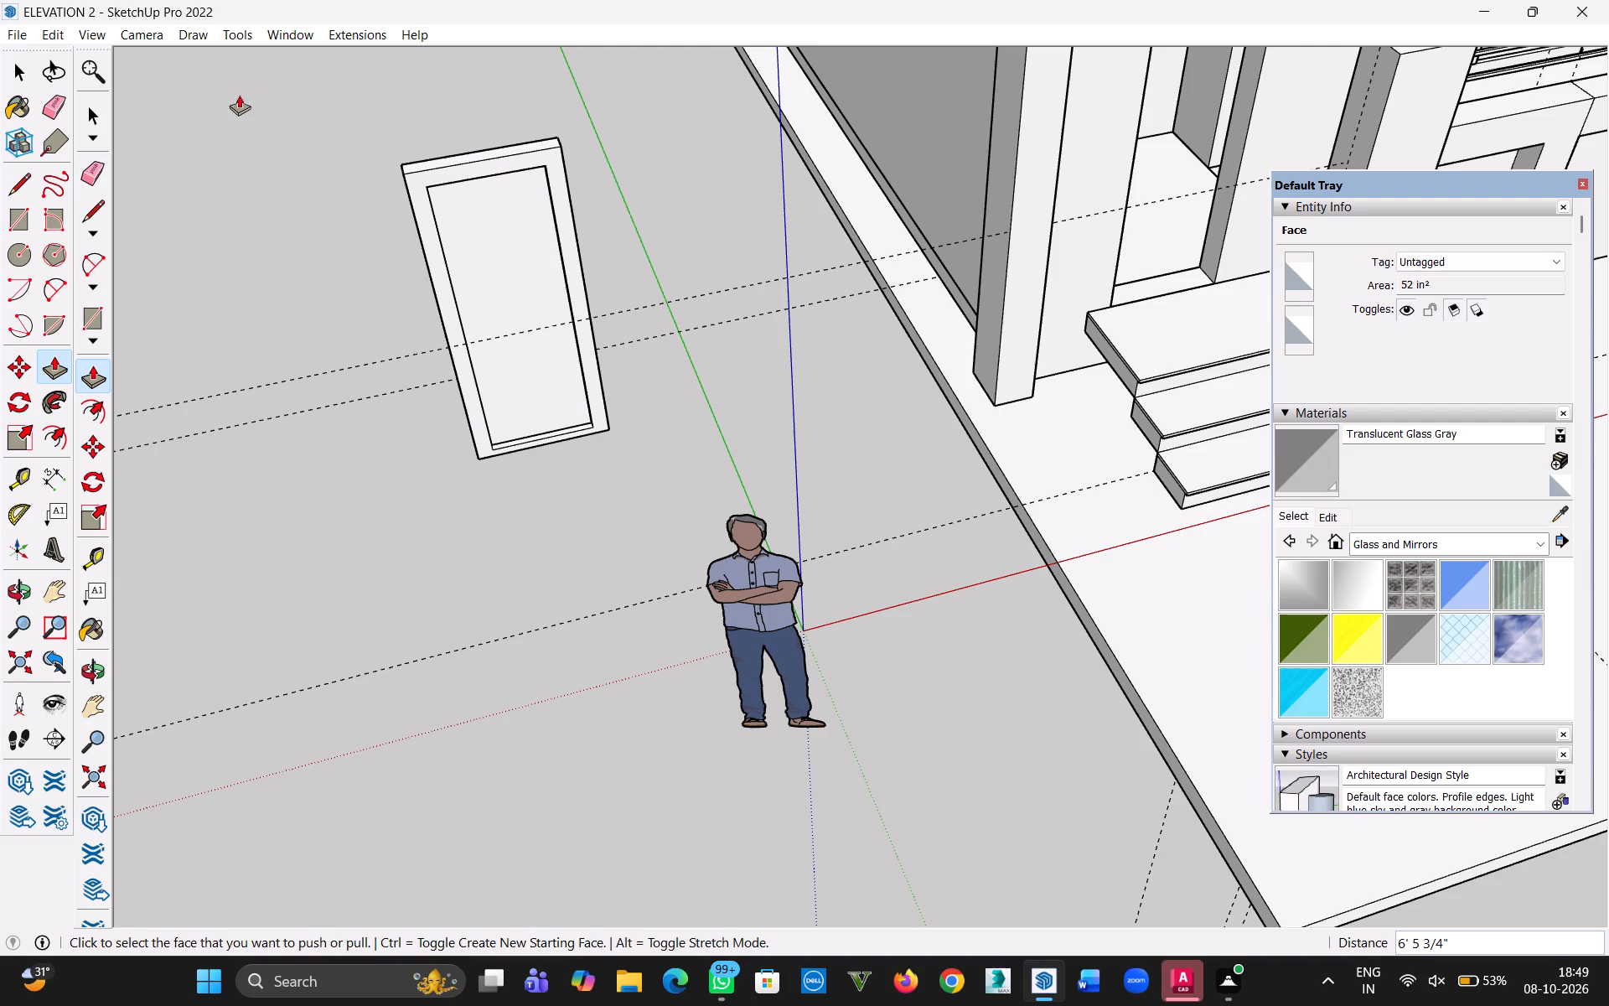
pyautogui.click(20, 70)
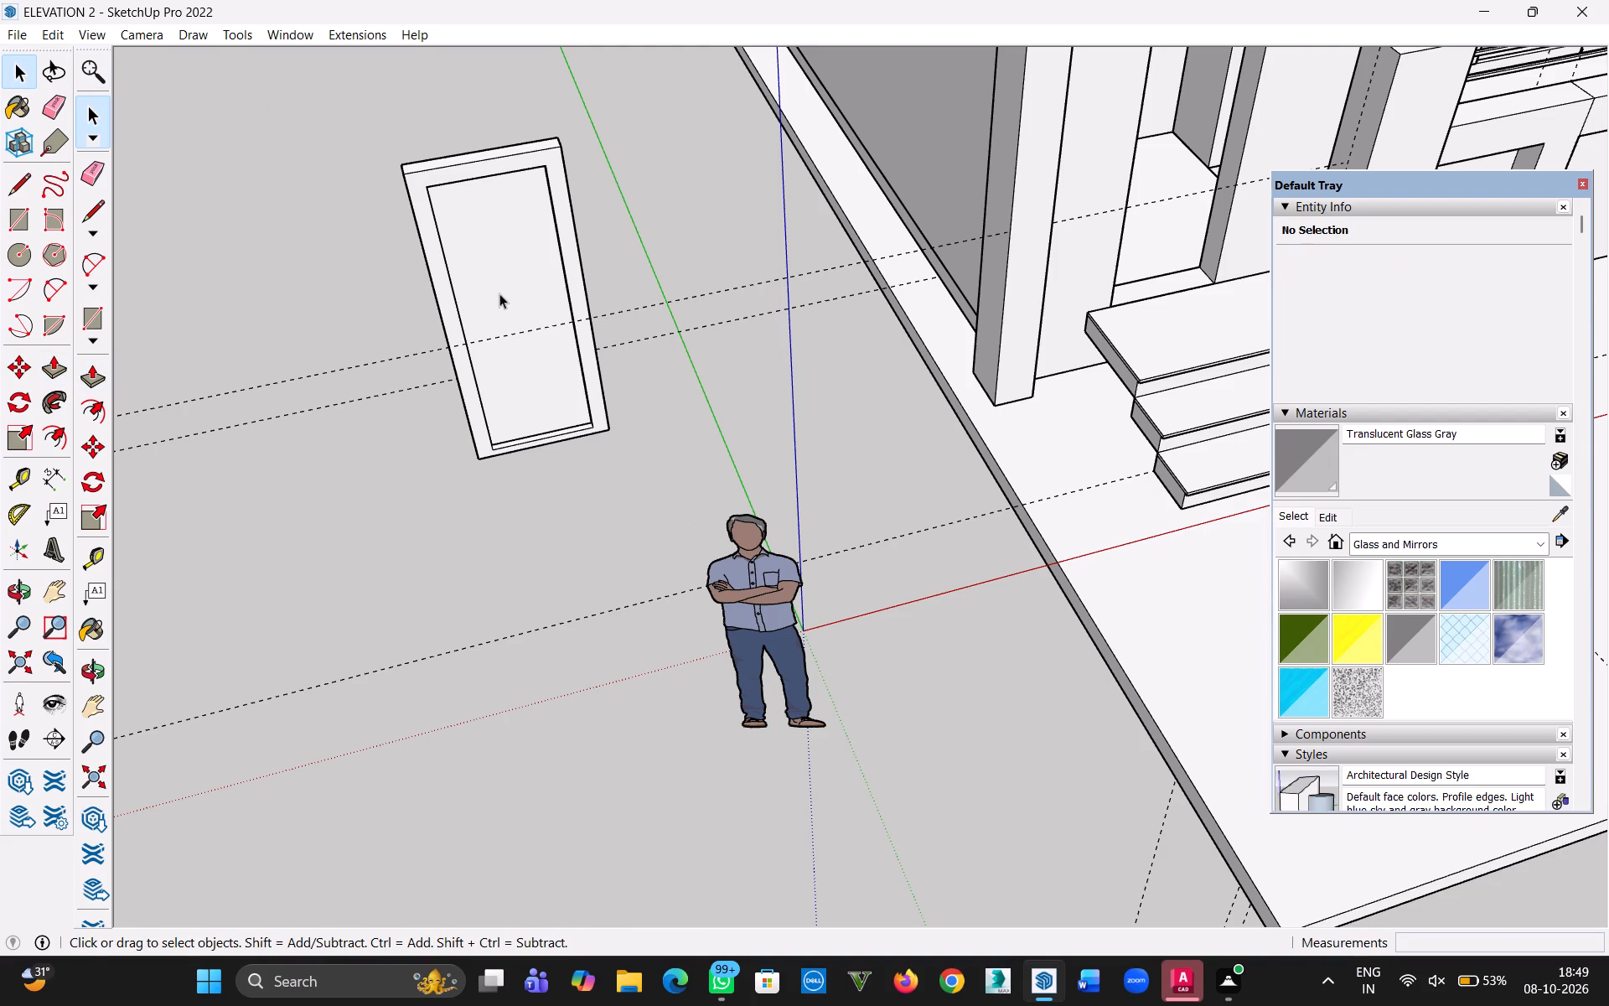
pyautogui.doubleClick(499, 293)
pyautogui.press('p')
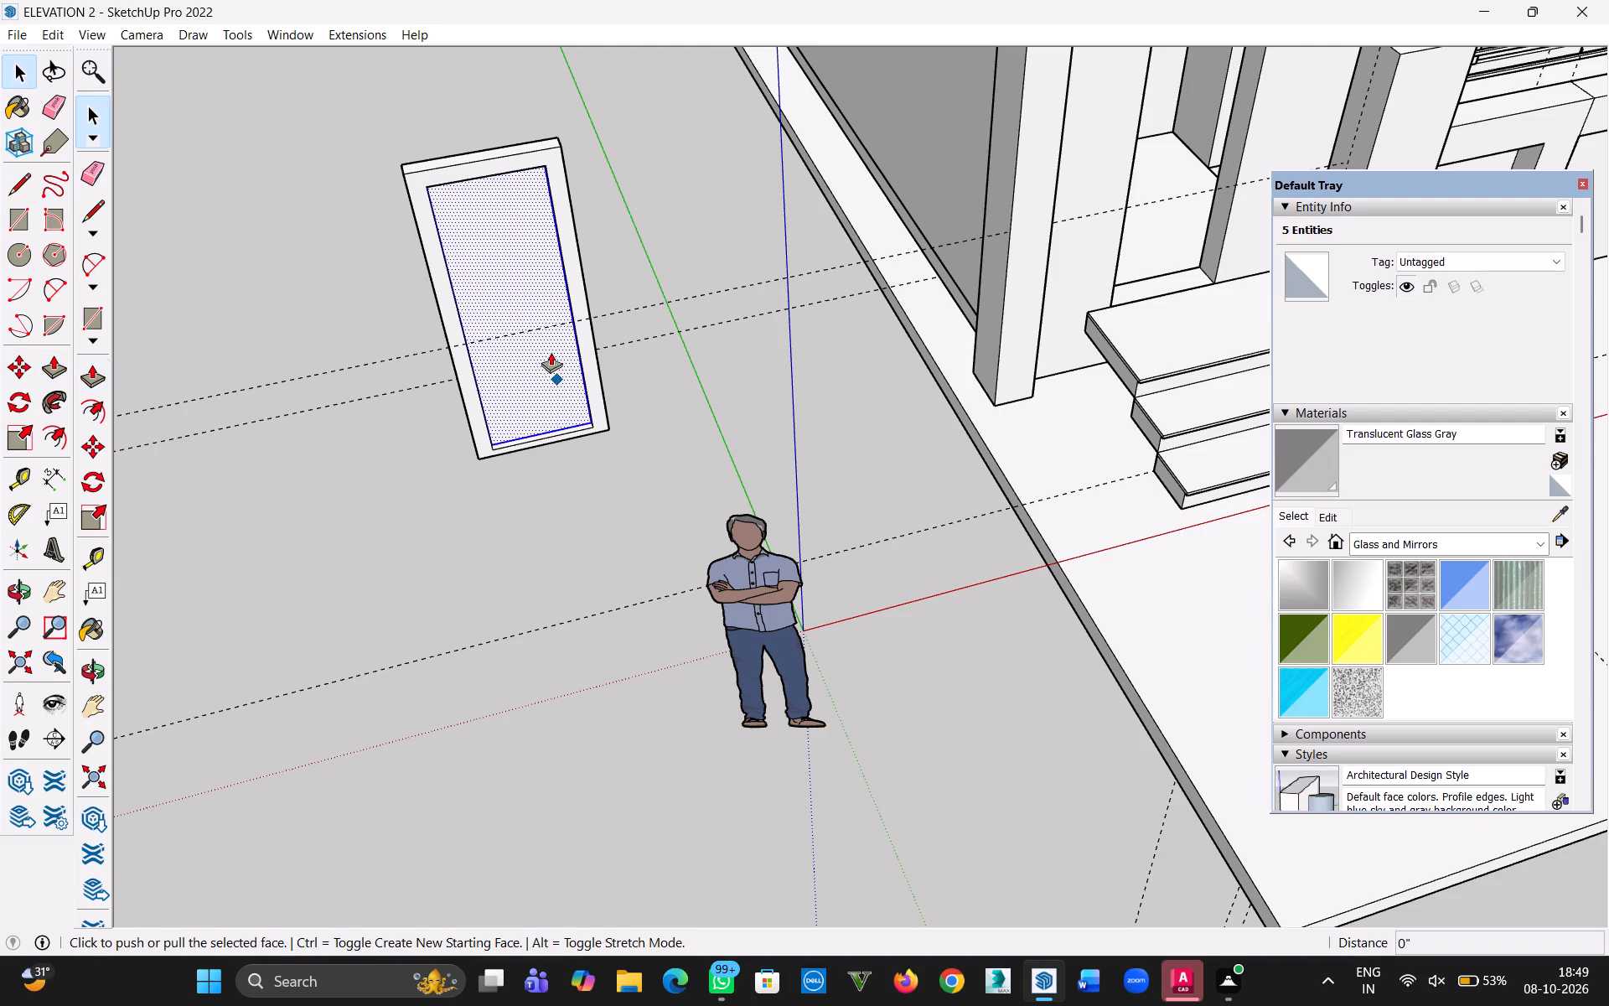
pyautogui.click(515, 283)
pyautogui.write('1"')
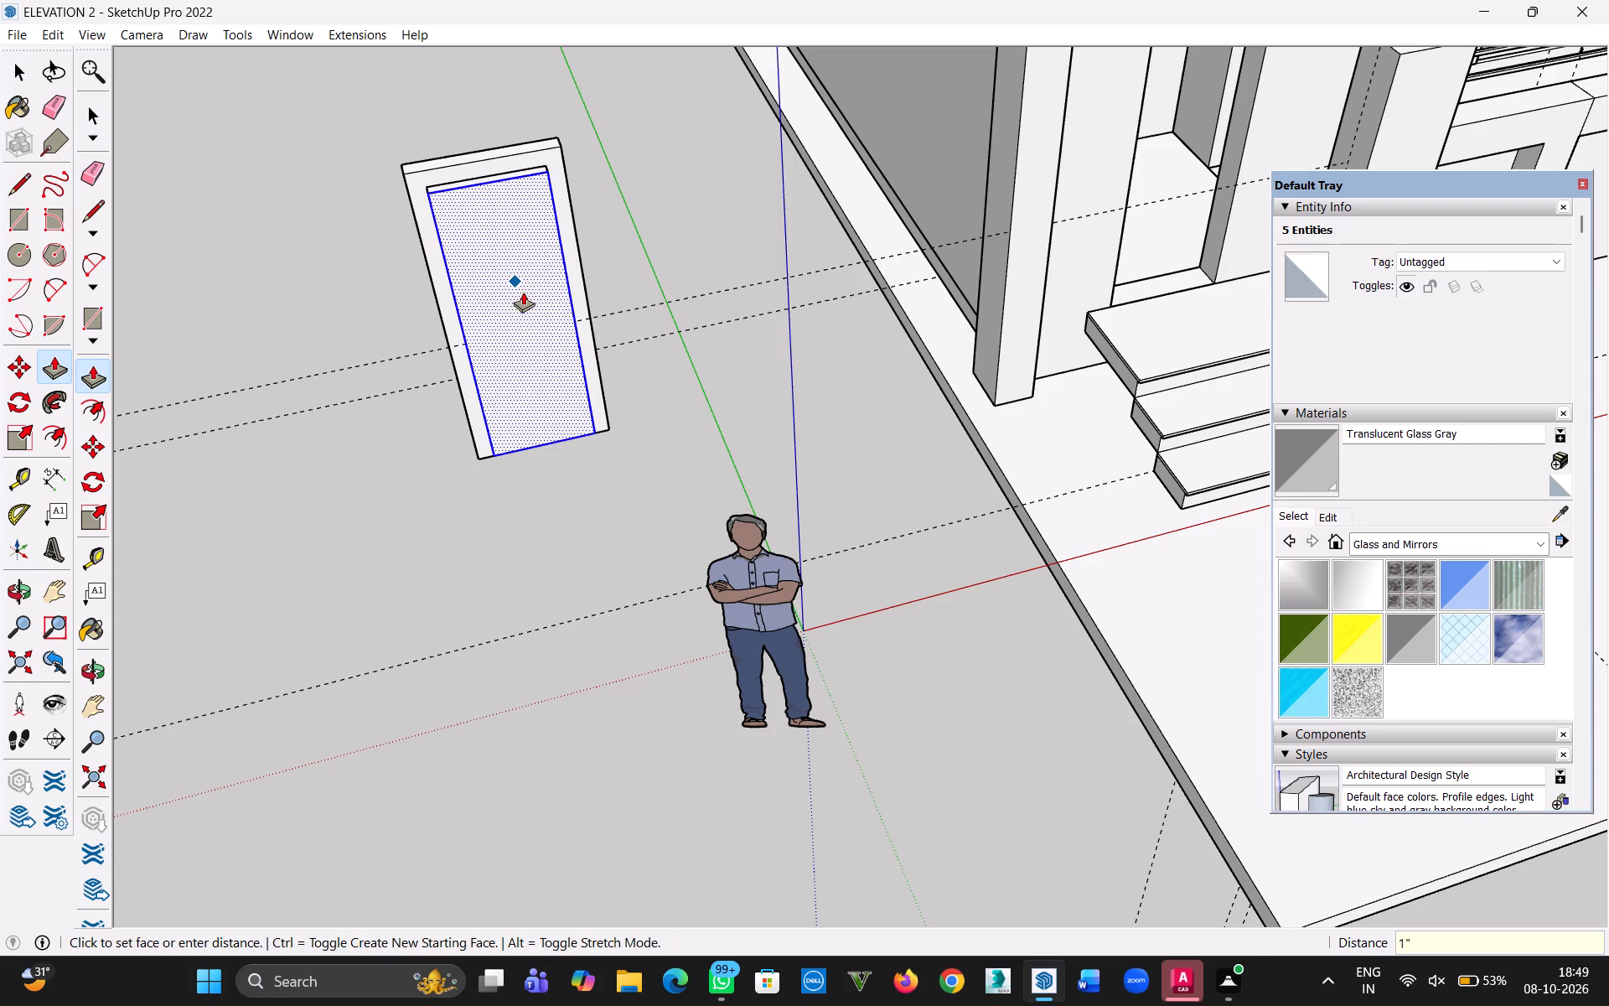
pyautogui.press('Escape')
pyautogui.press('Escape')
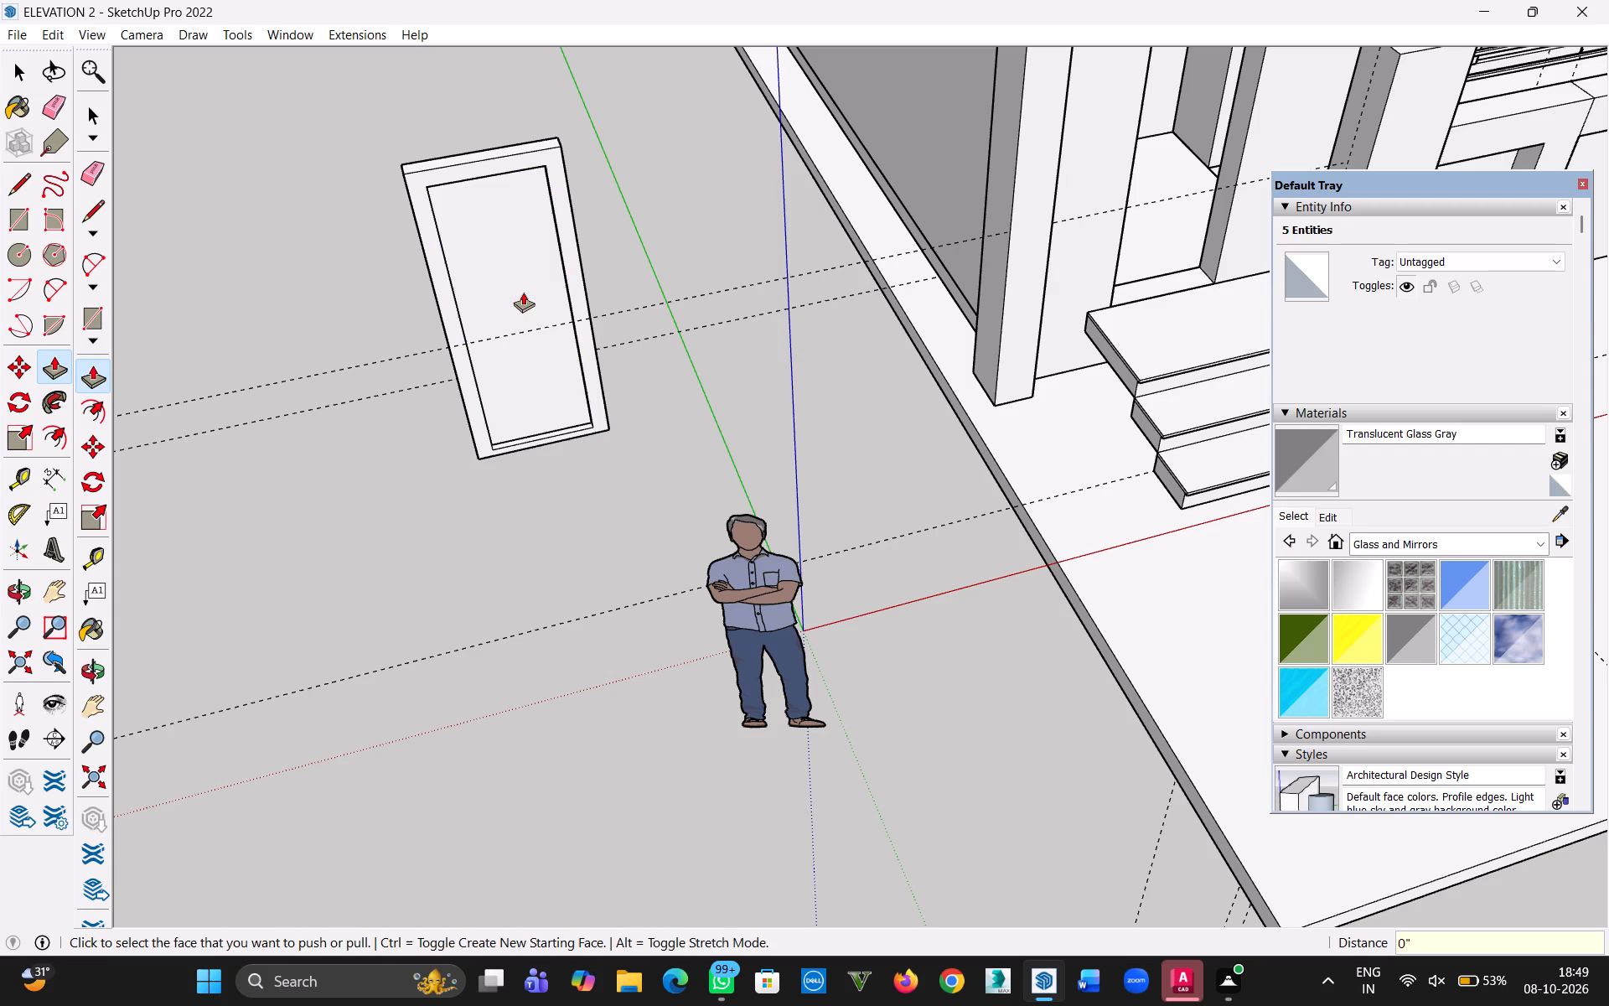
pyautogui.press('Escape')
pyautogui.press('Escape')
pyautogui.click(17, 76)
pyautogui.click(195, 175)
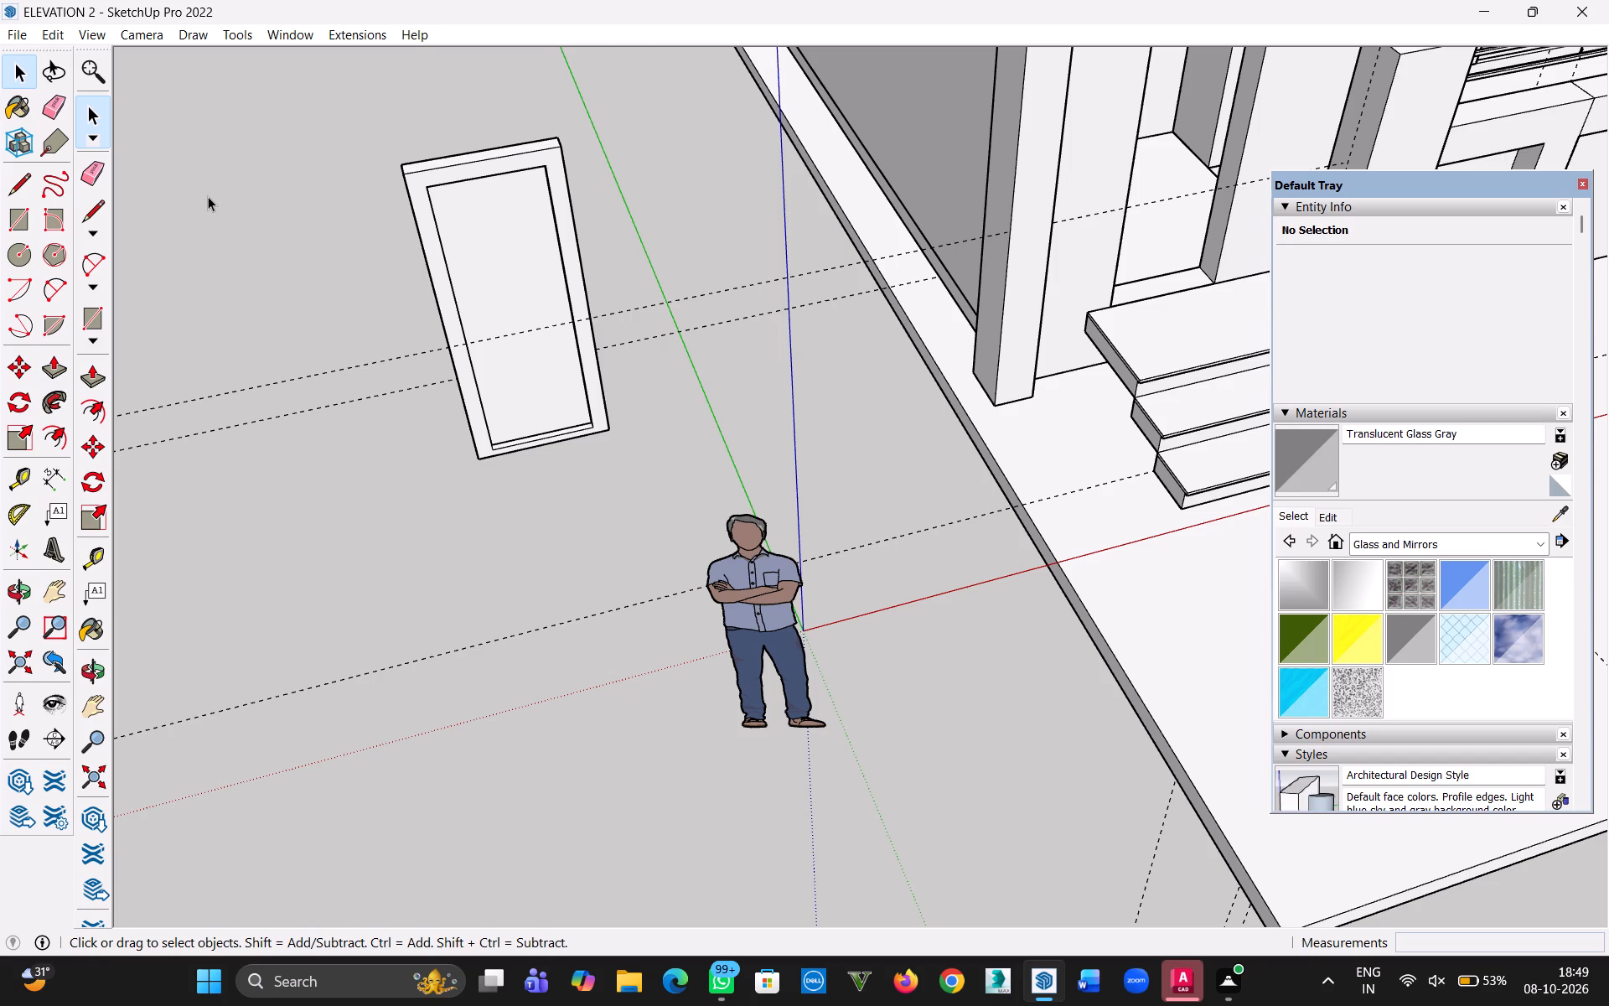
# Move the door frame group about 6' 2 11/16" along the red axis, clear of the inner panel.
pyautogui.scroll(-5, 207, 189)
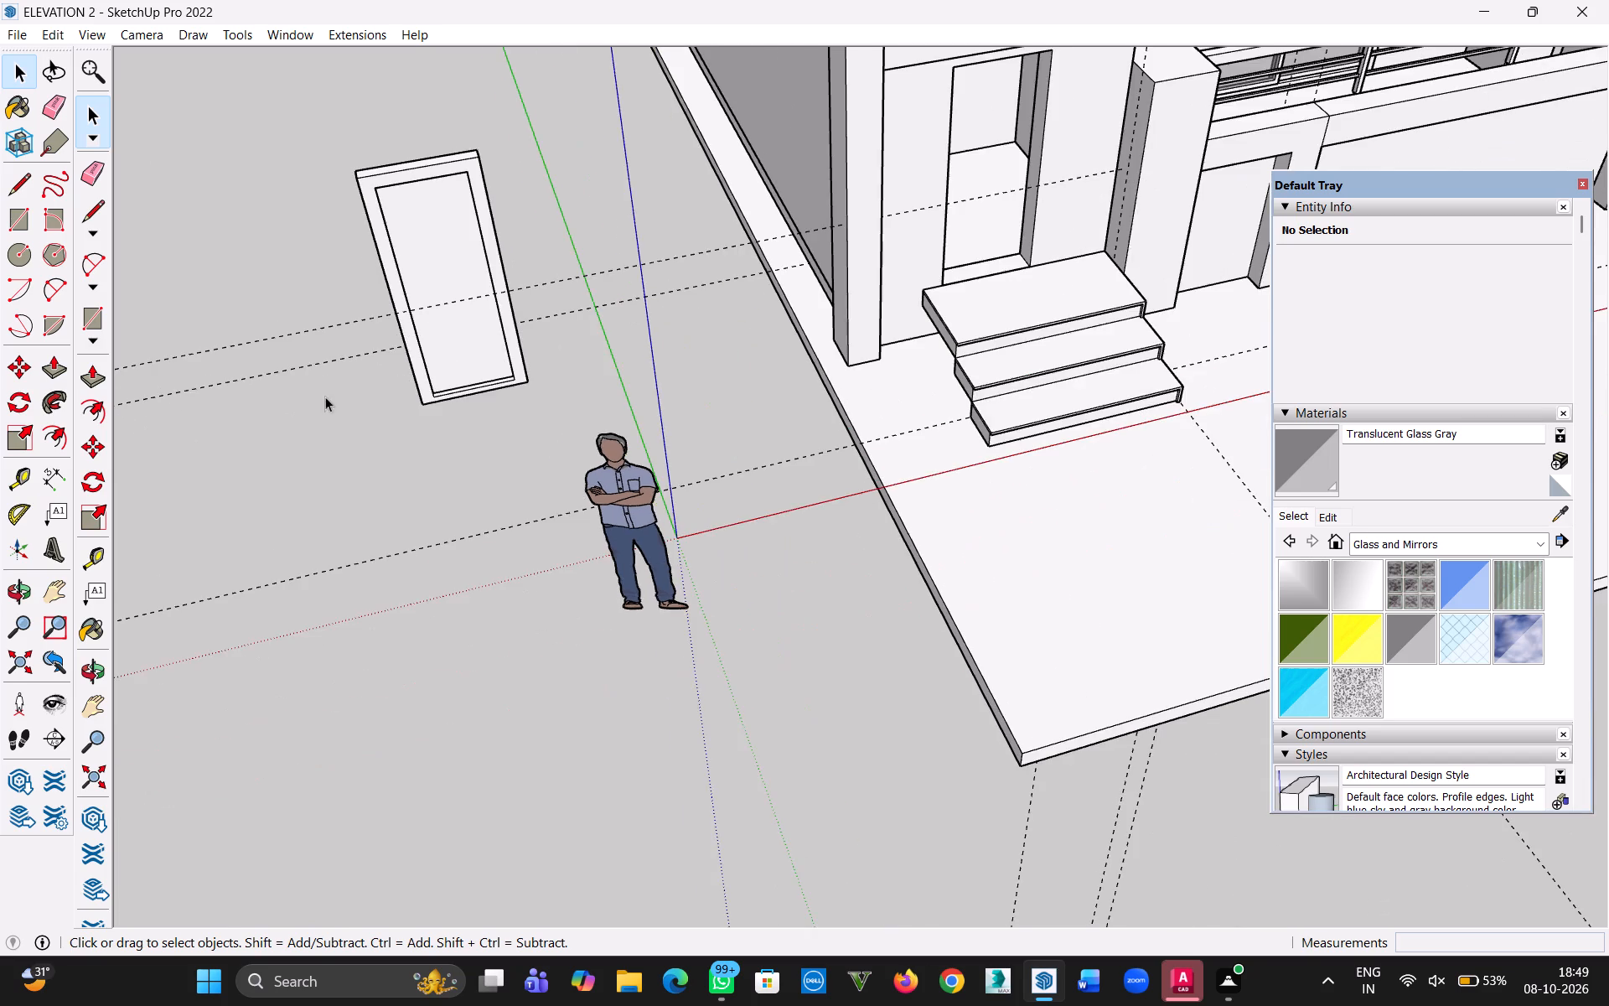
pyautogui.moveTo(325, 397); pyautogui.dragTo(308, 189, button='middle')
pyautogui.moveTo(363, 191); pyautogui.dragTo(800, 329, button='middle')
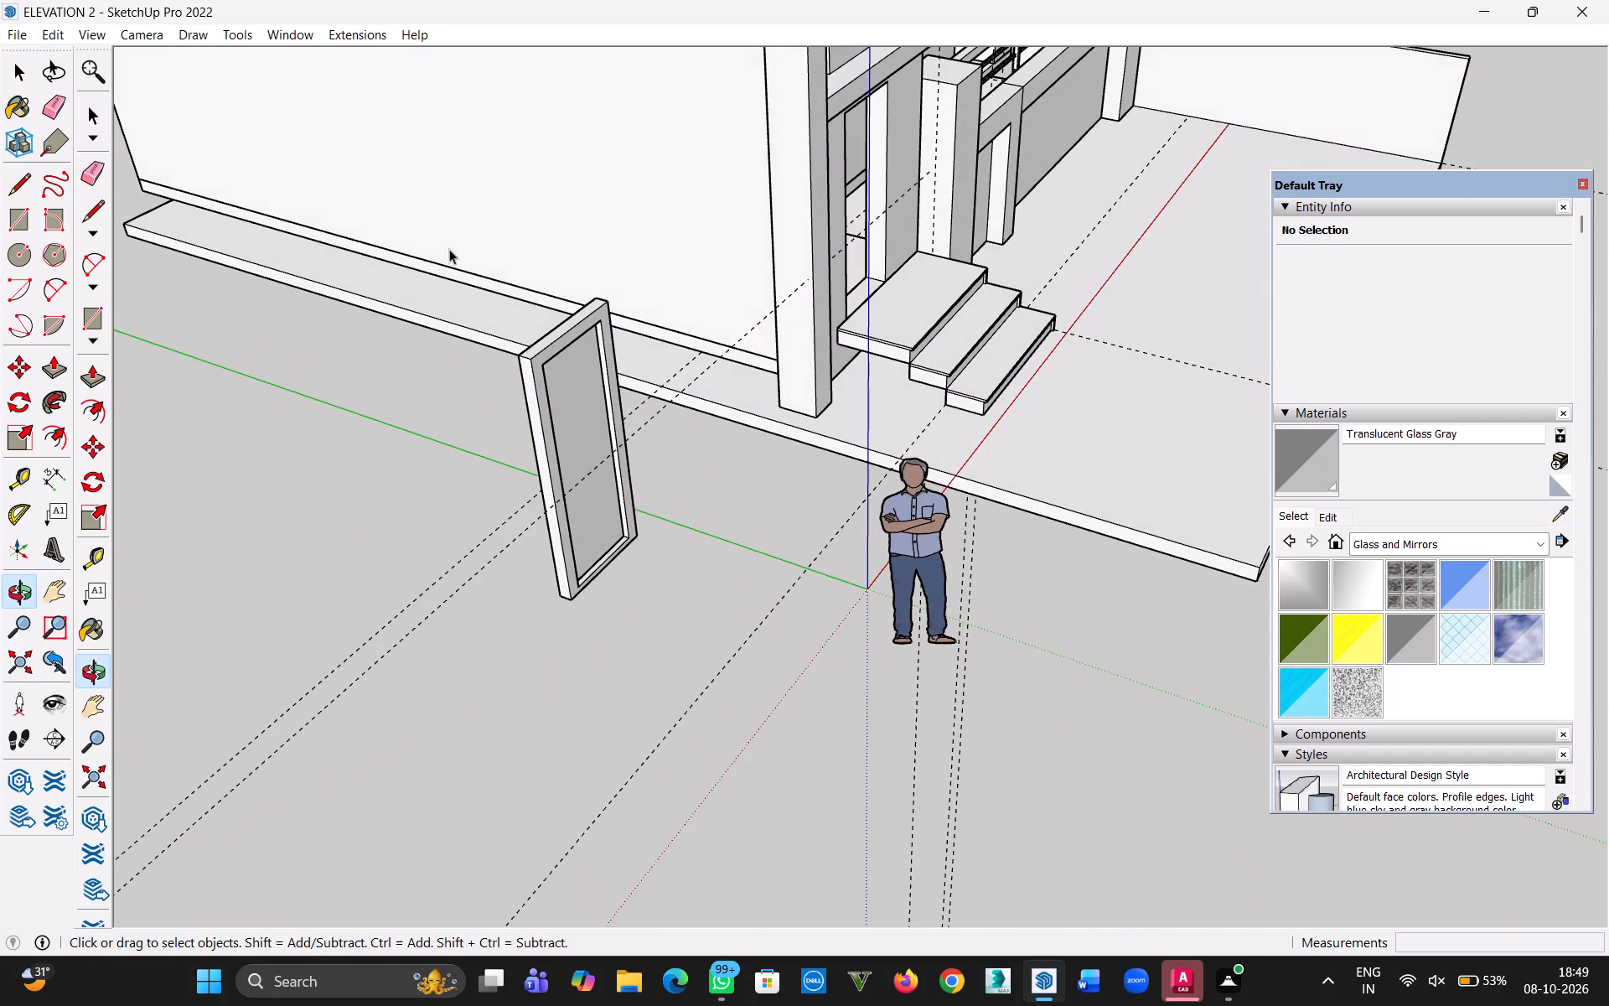
pyautogui.press('m')
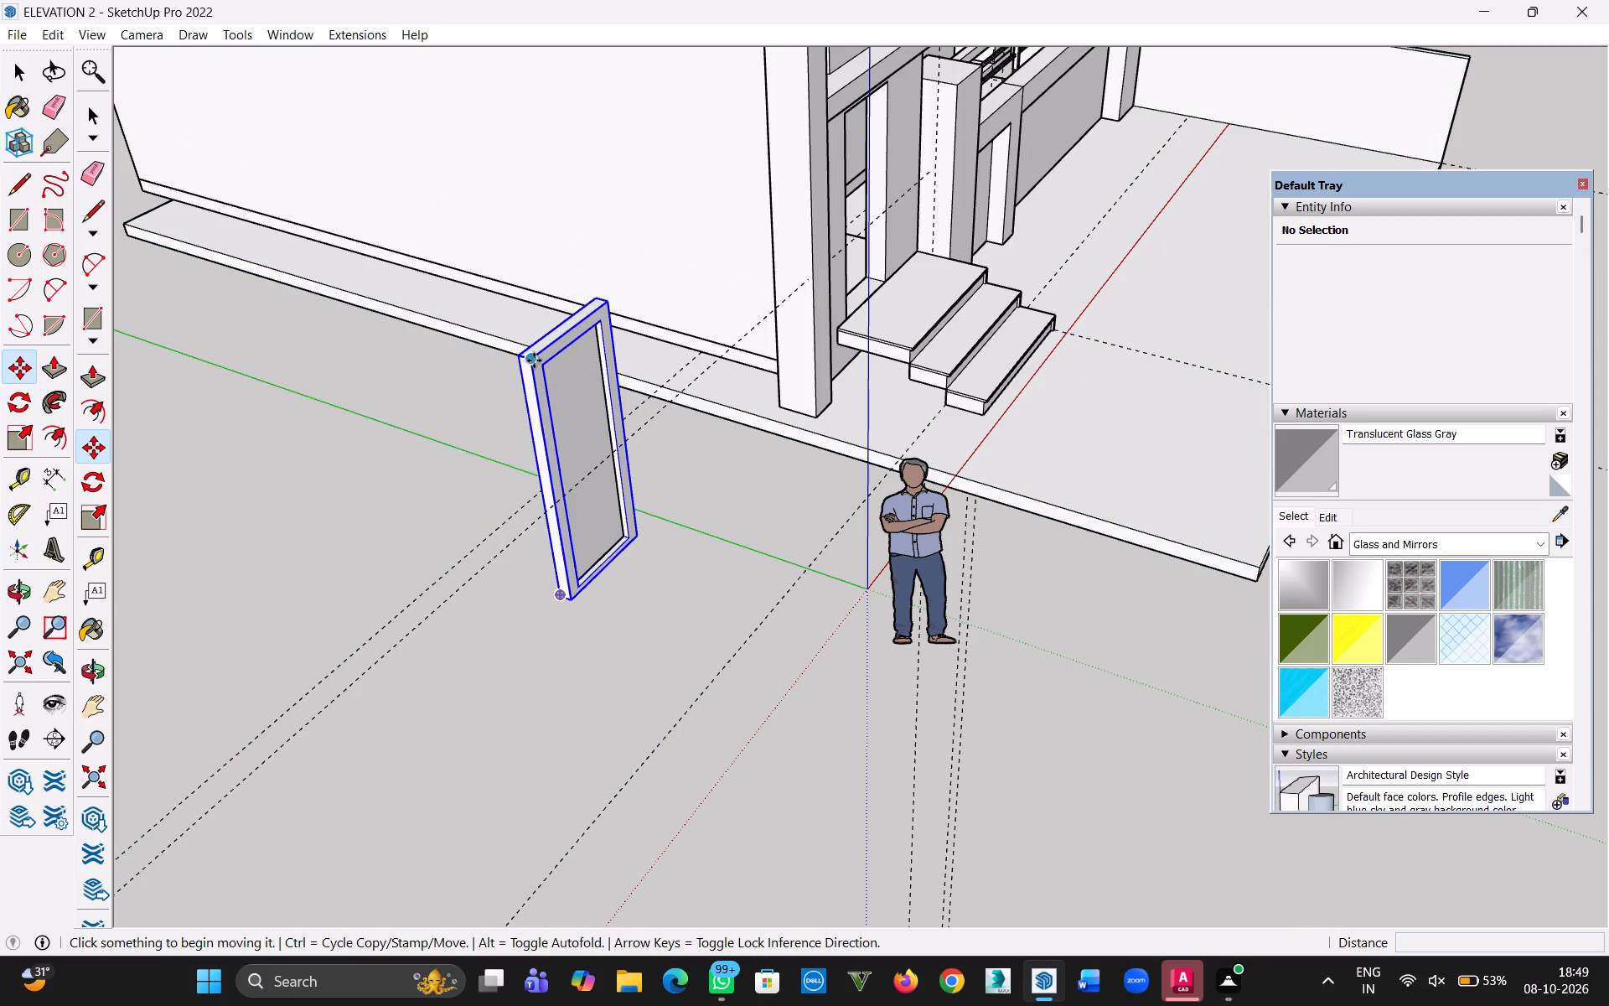
pyautogui.click(531, 360)
pyautogui.press('Escape')
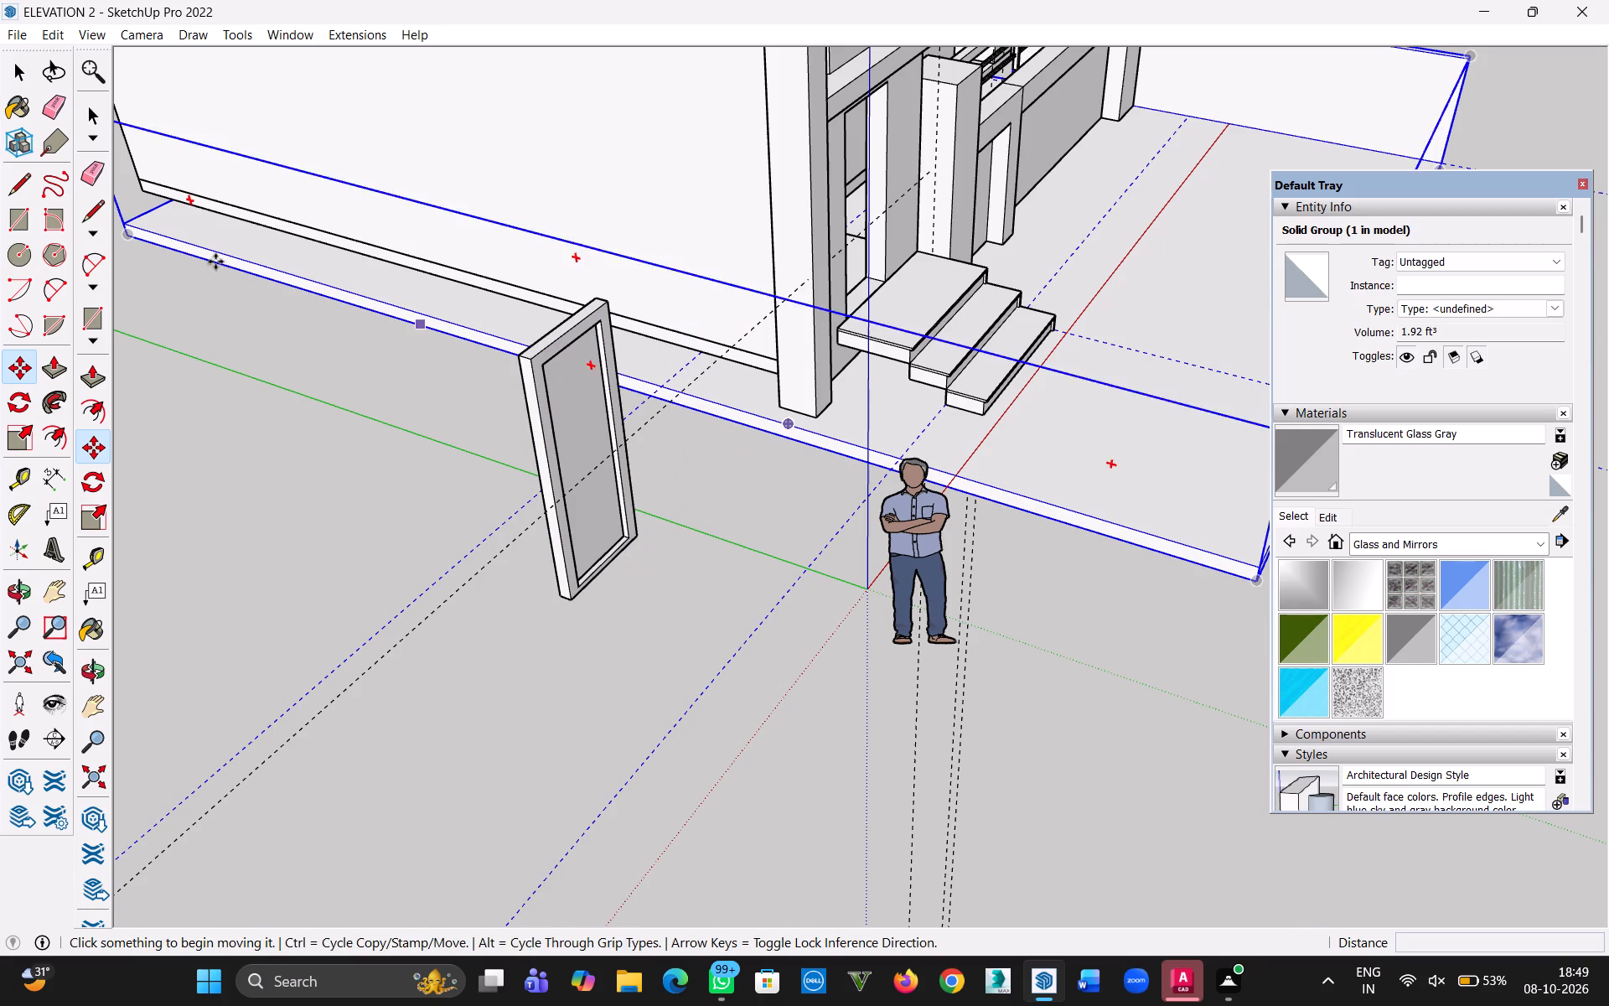
pyautogui.click(20, 67)
pyautogui.doubleClick(239, 563)
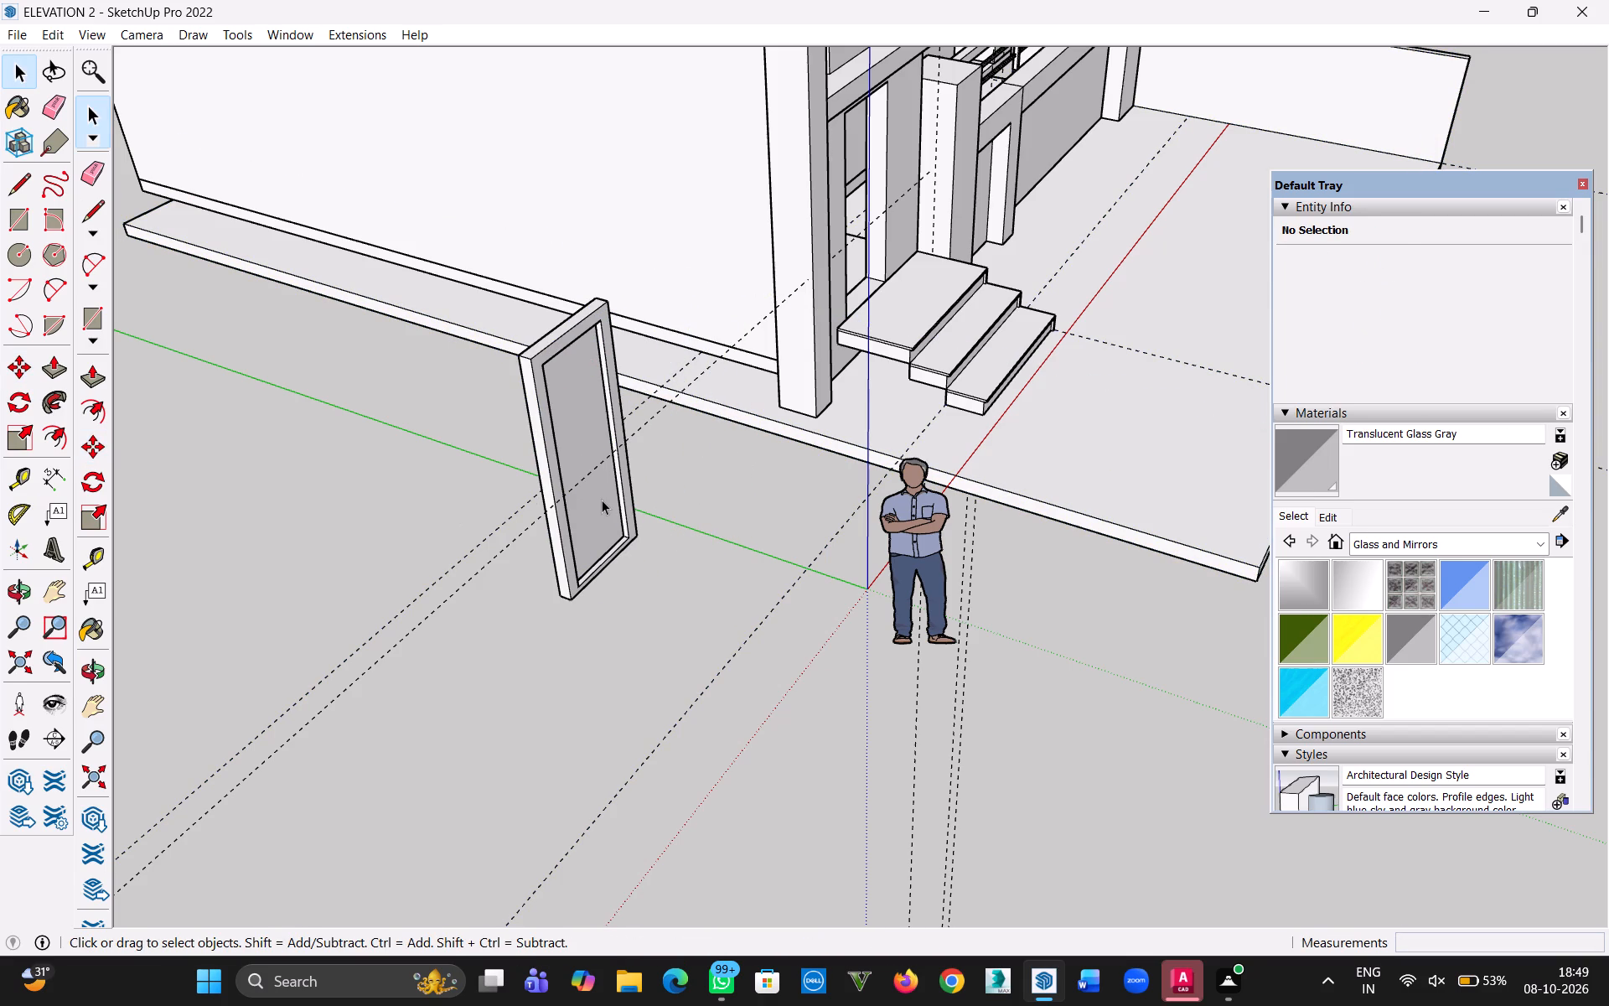
pyautogui.tripleClick(602, 500)
pyautogui.click(395, 461)
pyautogui.click(535, 373)
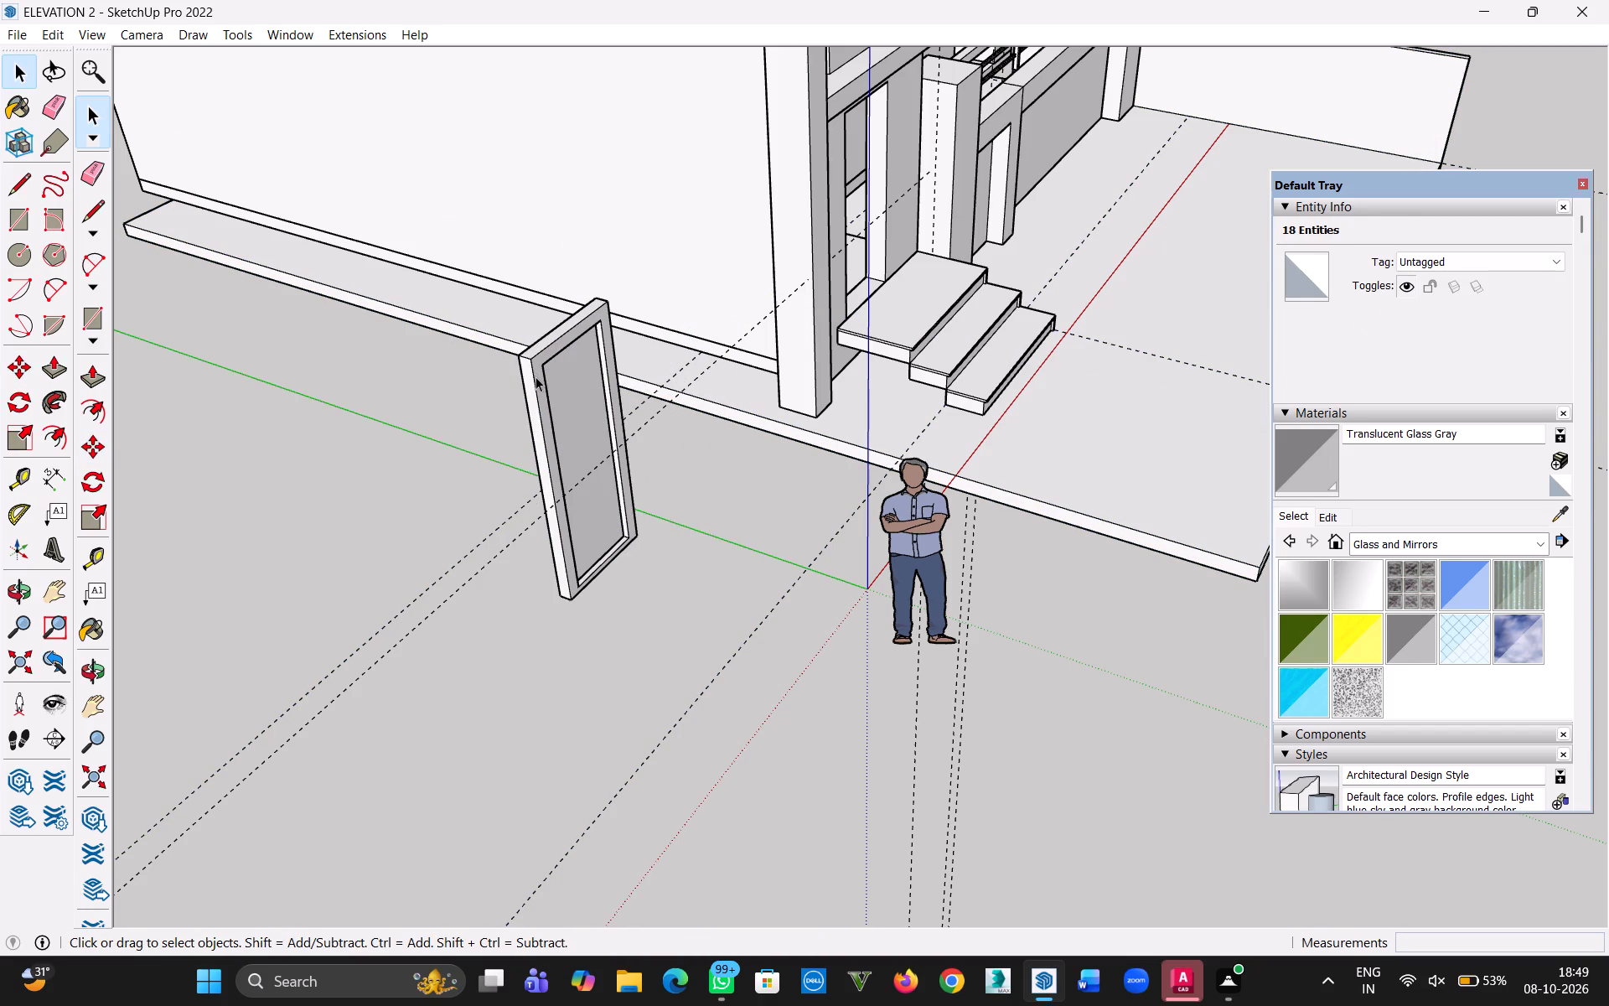
pyautogui.press('m')
pyautogui.click(532, 361)
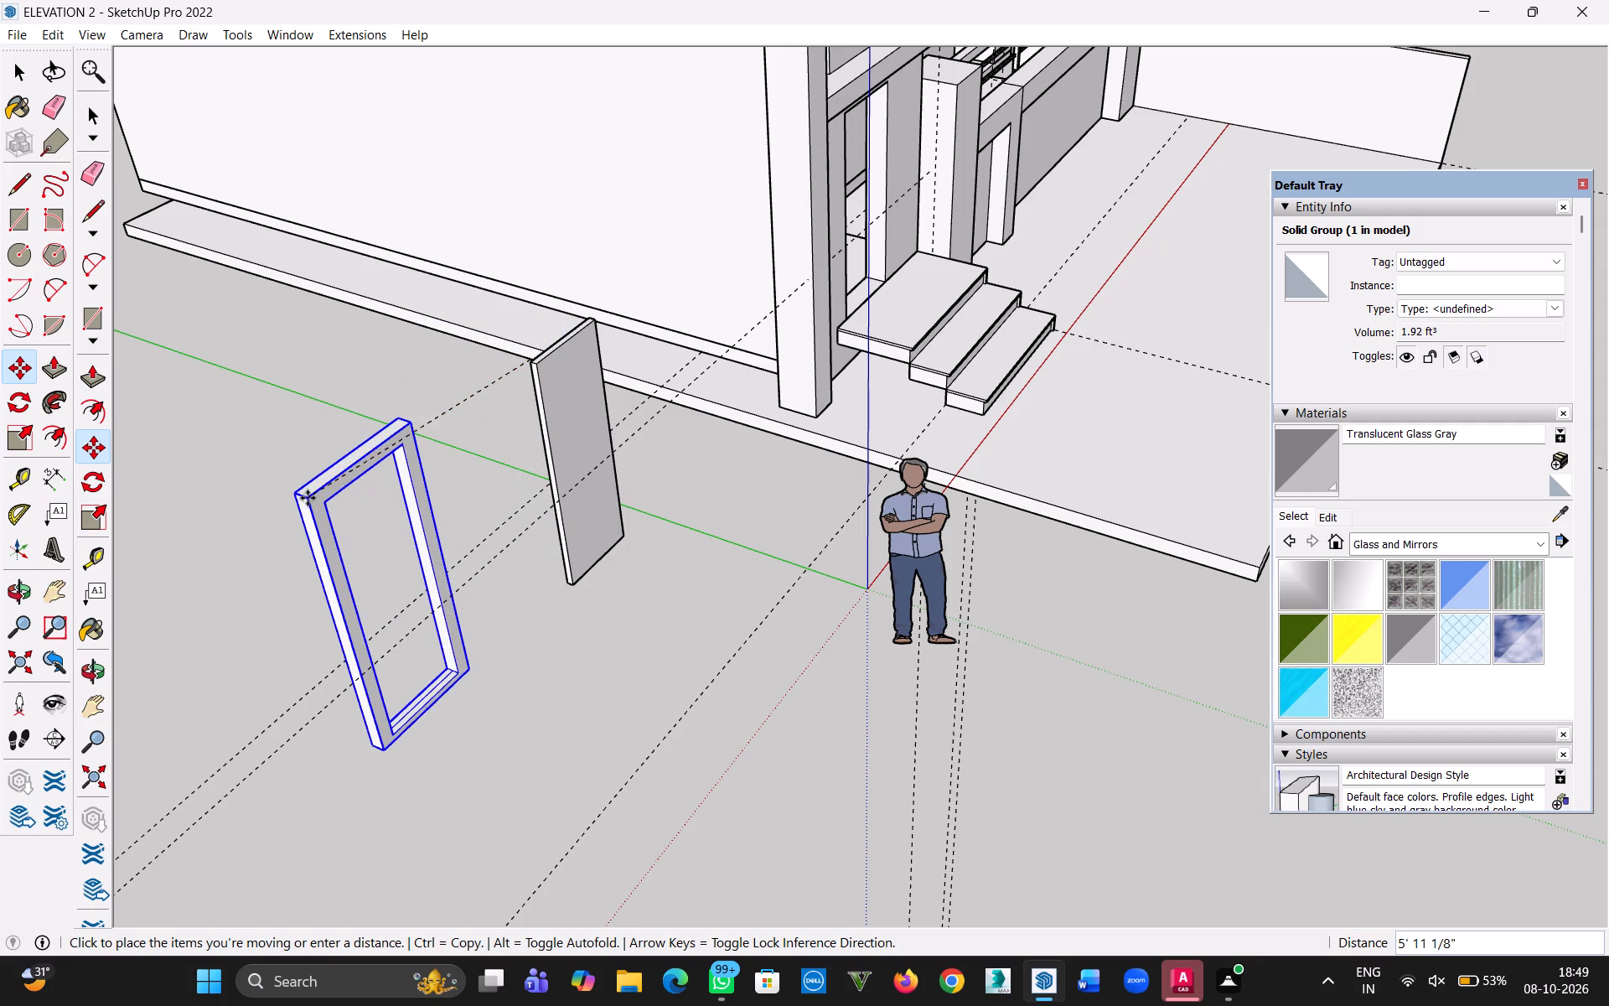
pyautogui.click(319, 516)
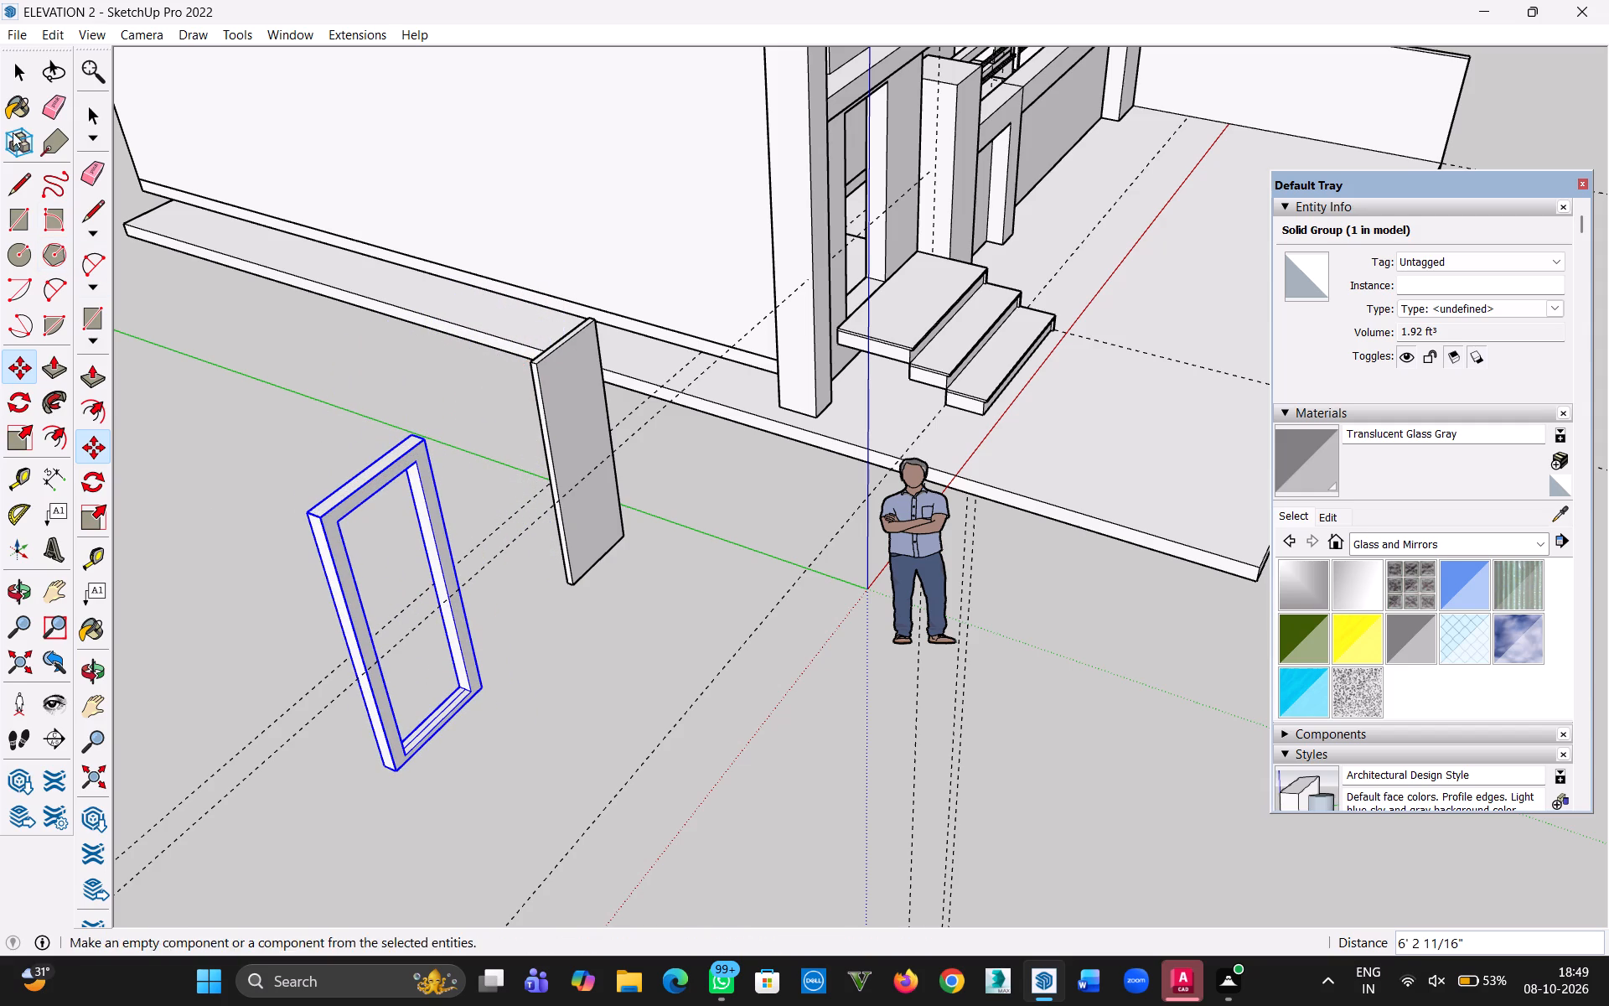
# Delete the leftover 2' 2" edge dividing the upper face of the frame's bottom rail inside its group.
pyautogui.click(15, 89)
pyautogui.click(485, 750)
pyautogui.tripleClick(440, 713)
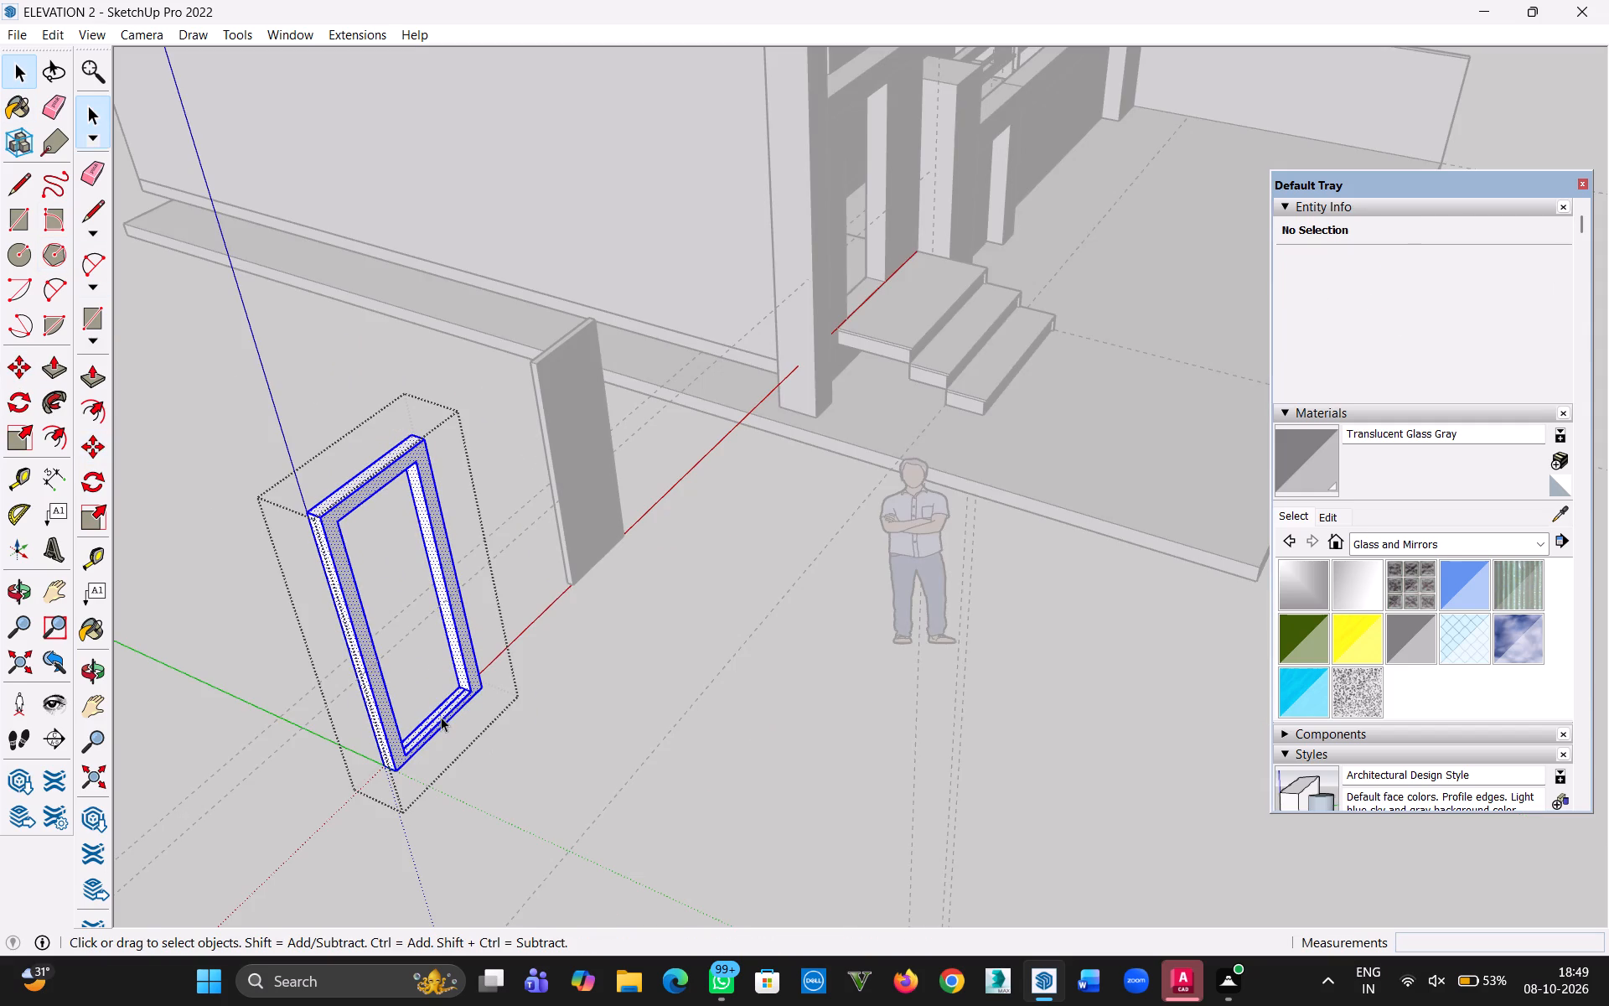
pyautogui.click(439, 714)
pyautogui.press('Delete')
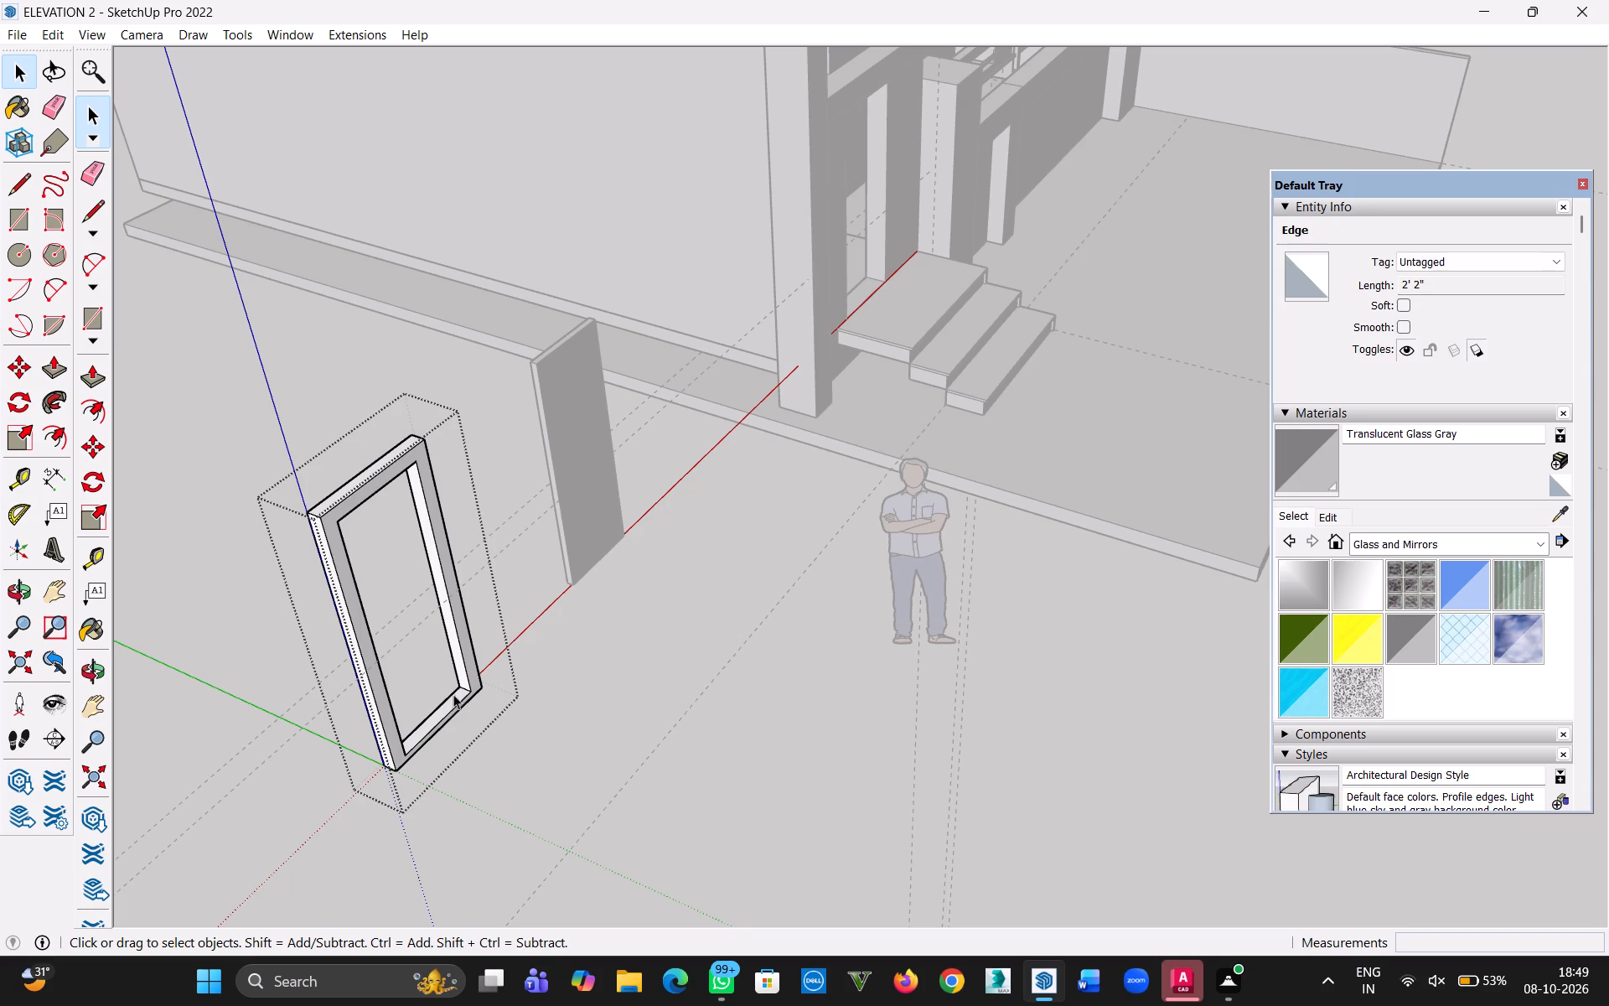
pyautogui.click(556, 666)
# Make the whole inner door panel a group.
pyautogui.moveTo(596, 677); pyautogui.dragTo(290, 677, button='middle')
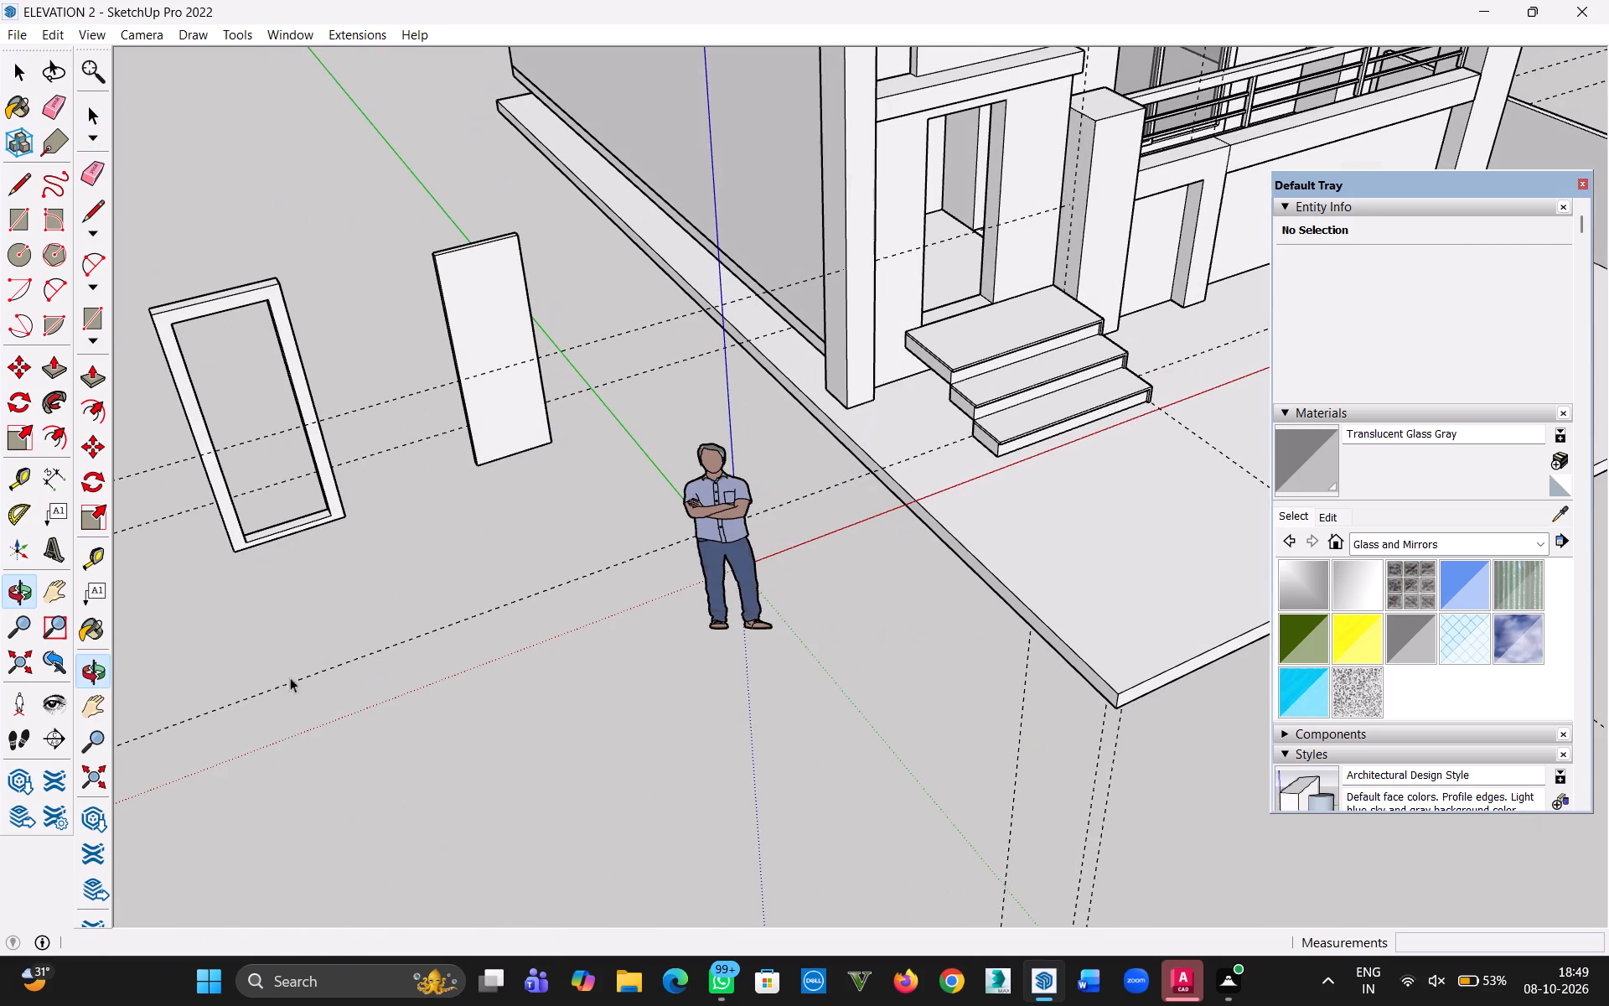
pyautogui.moveTo(410, 480); pyautogui.dragTo(1208, 490, button='middle')
pyautogui.moveTo(904, 672); pyautogui.dragTo(921, 580, button='middle')
pyautogui.click(942, 506)
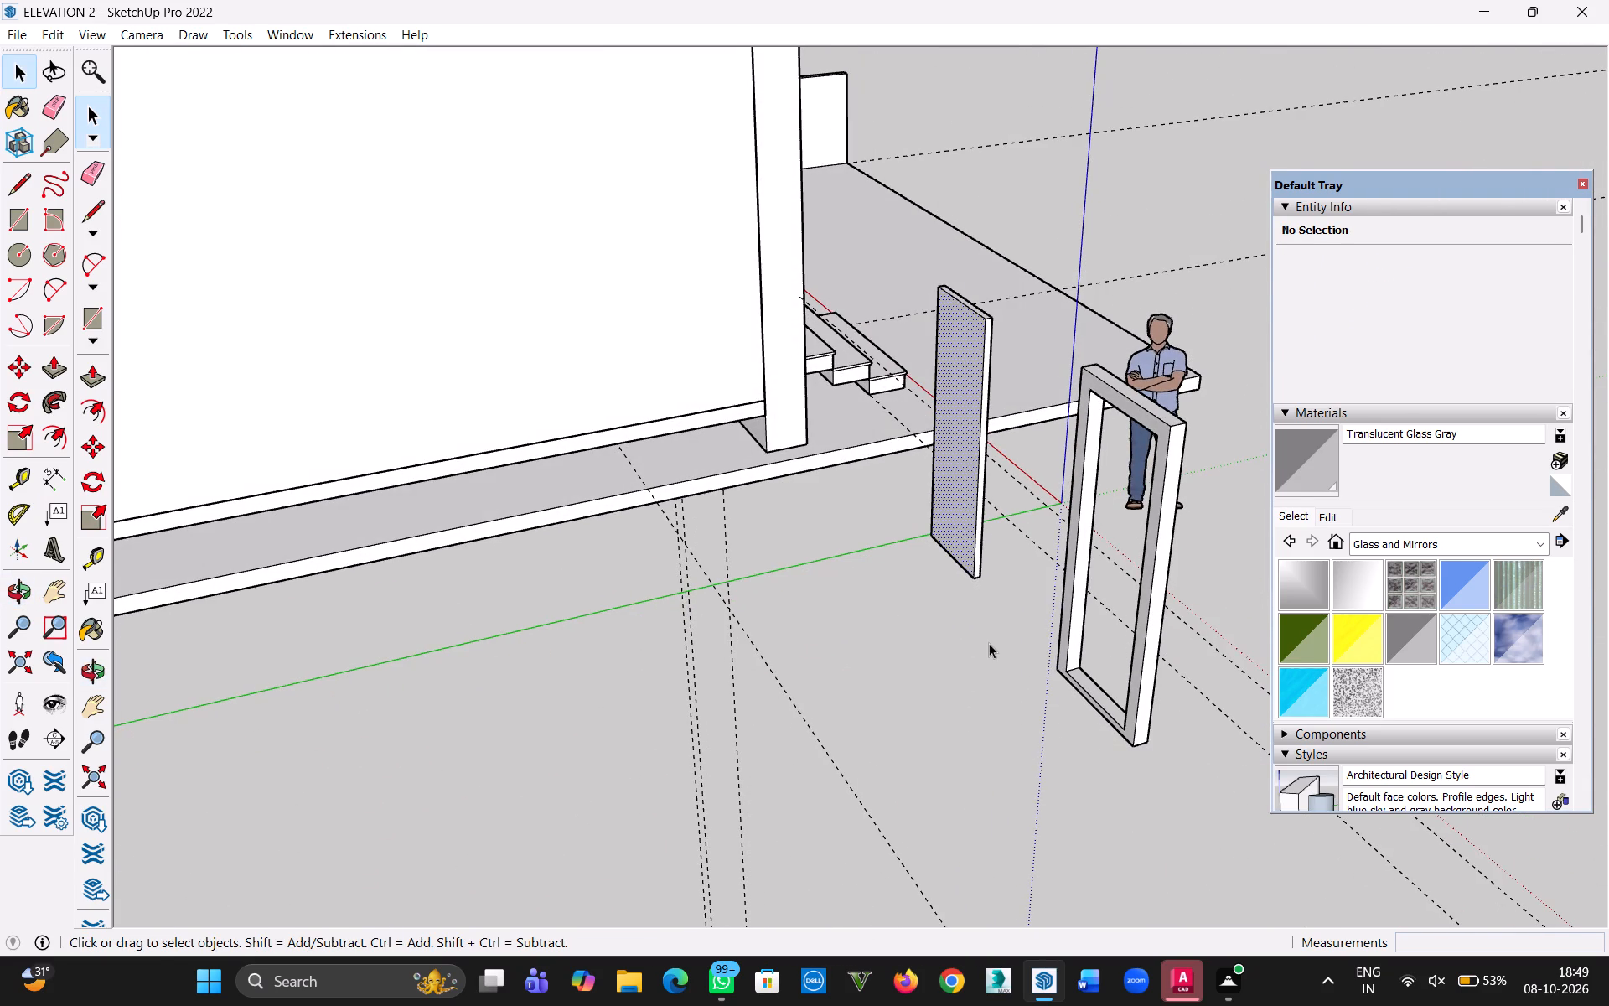
pyautogui.scroll(5, 989, 643)
pyautogui.click(874, 661)
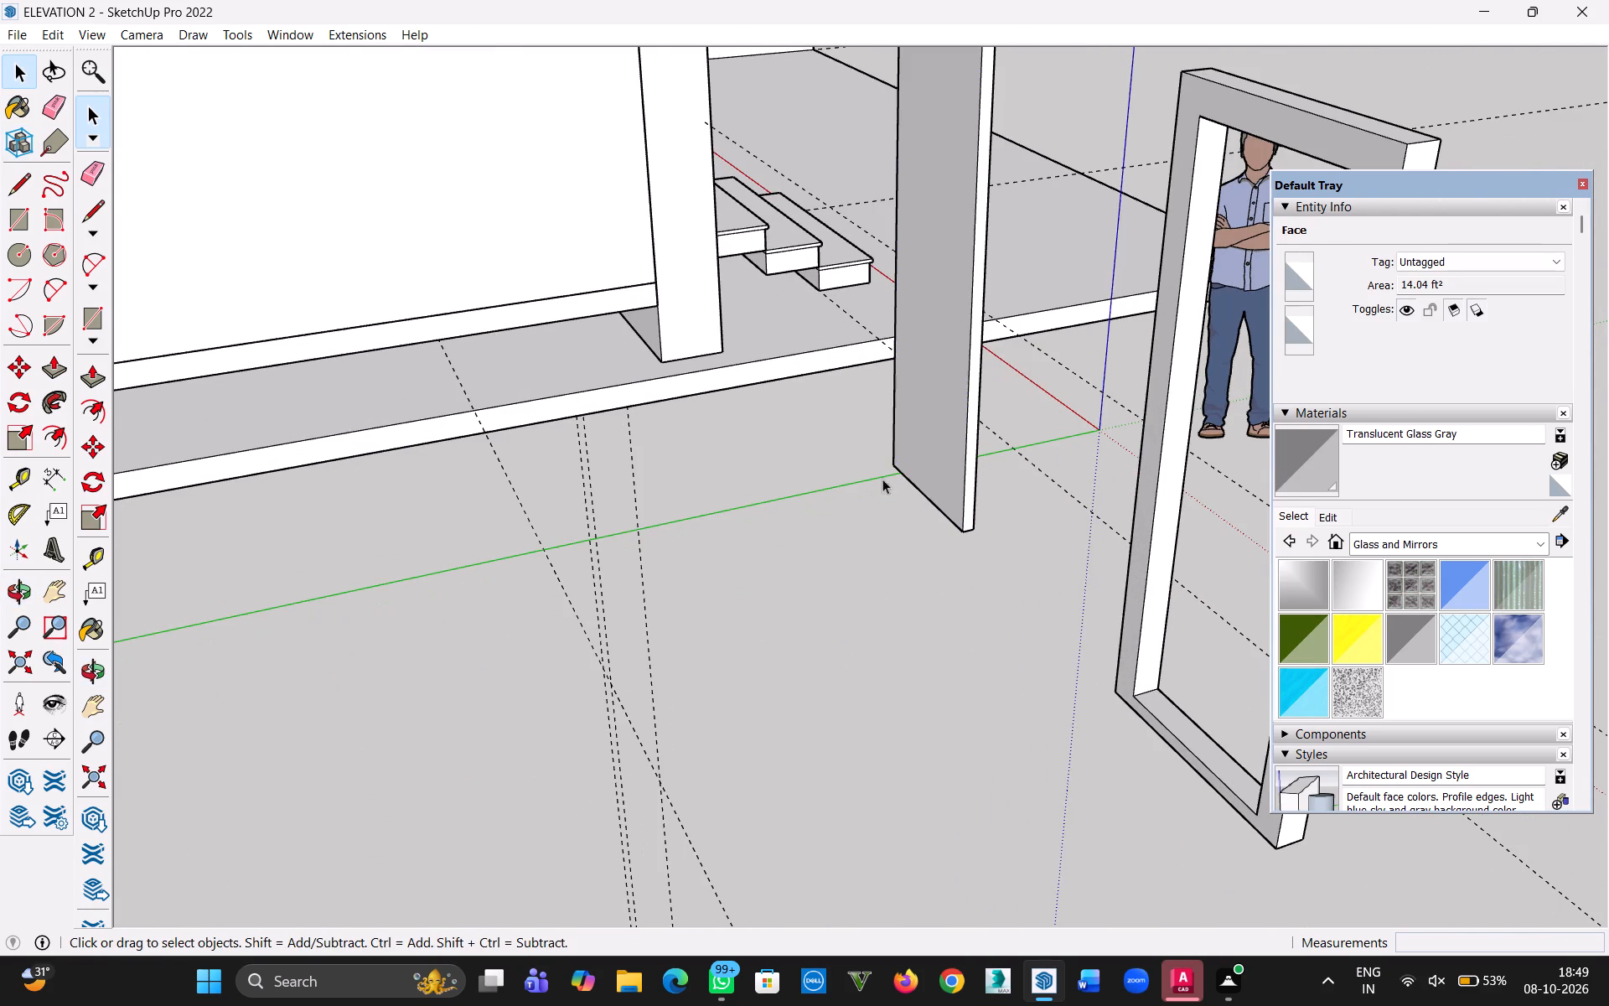
pyautogui.tripleClick(917, 453)
pyautogui.rightClick(917, 453)
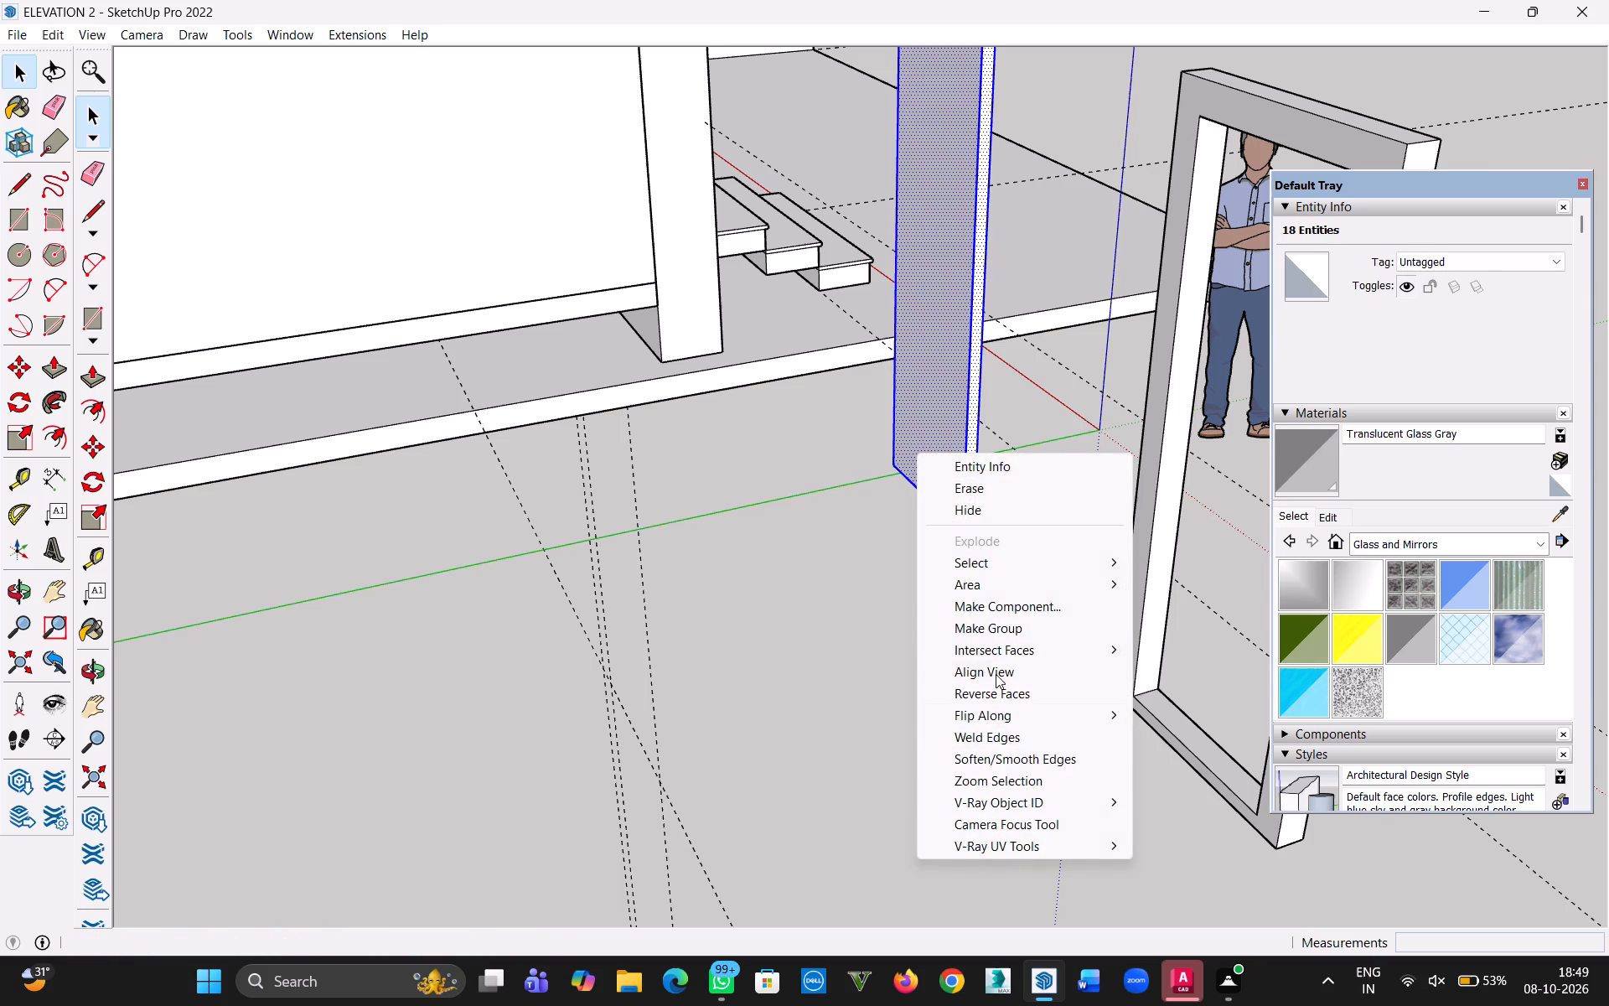
pyautogui.click(999, 630)
# Move the panel group 6' 2 11/16" into the frame, matching its bottom corner to the opening's back corner.
pyautogui.scroll(-3, 956, 687)
pyautogui.press('m')
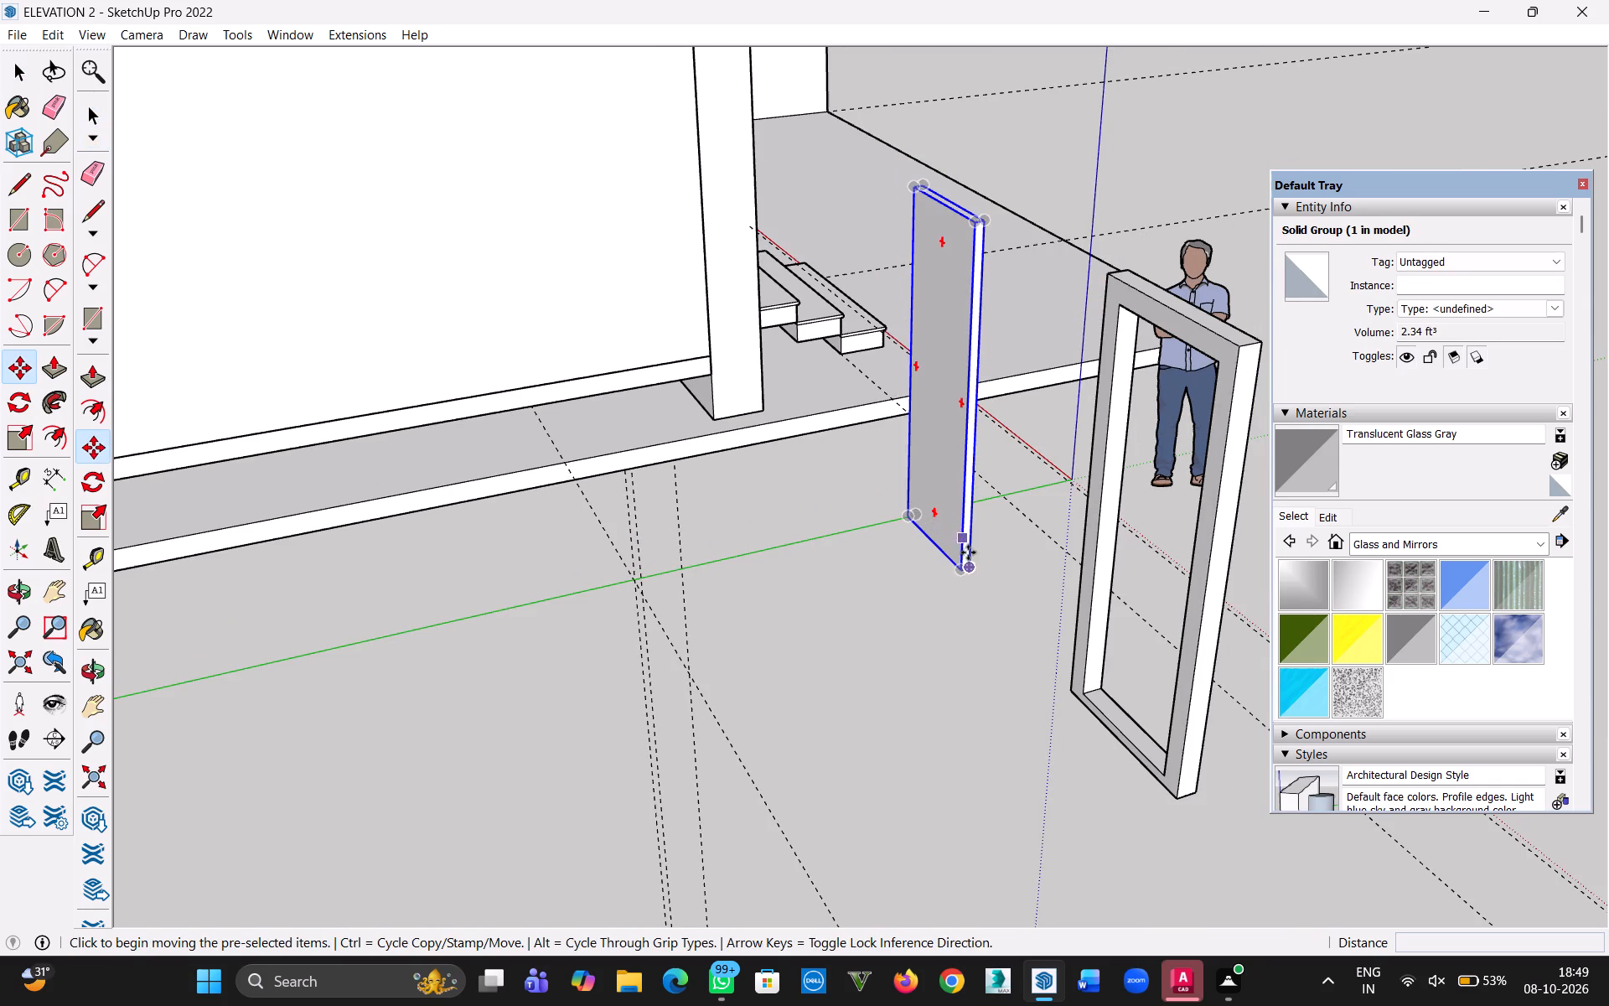
pyautogui.click(960, 572)
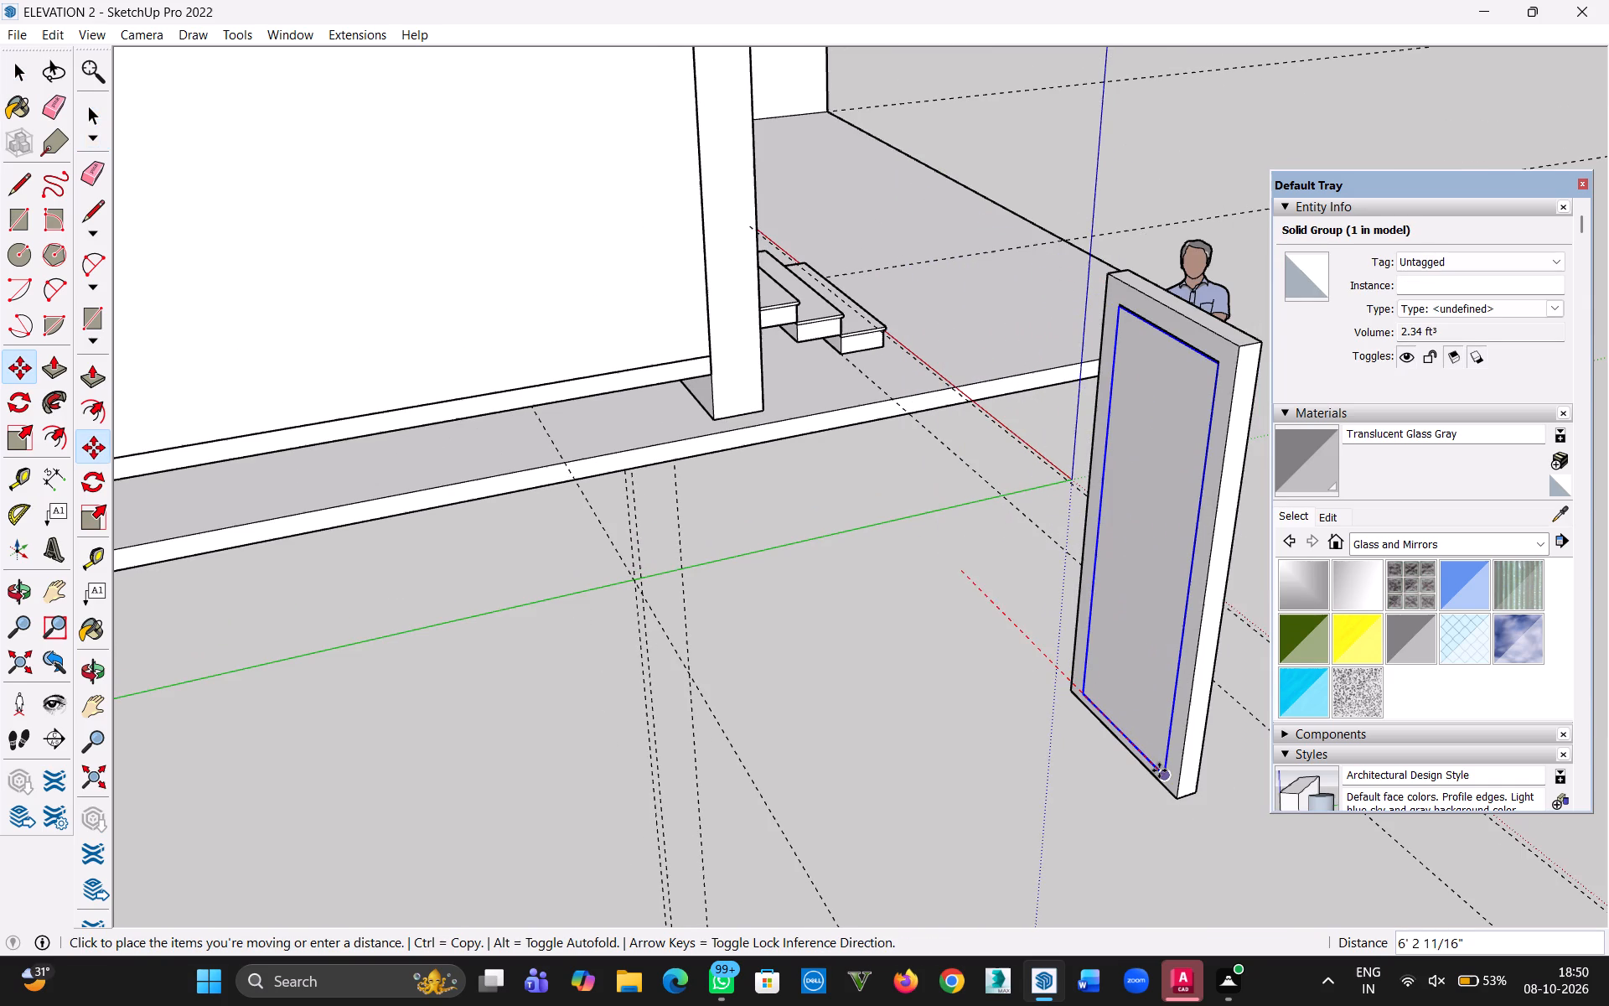
pyautogui.click(1159, 770)
pyautogui.scroll(-6, 989, 677)
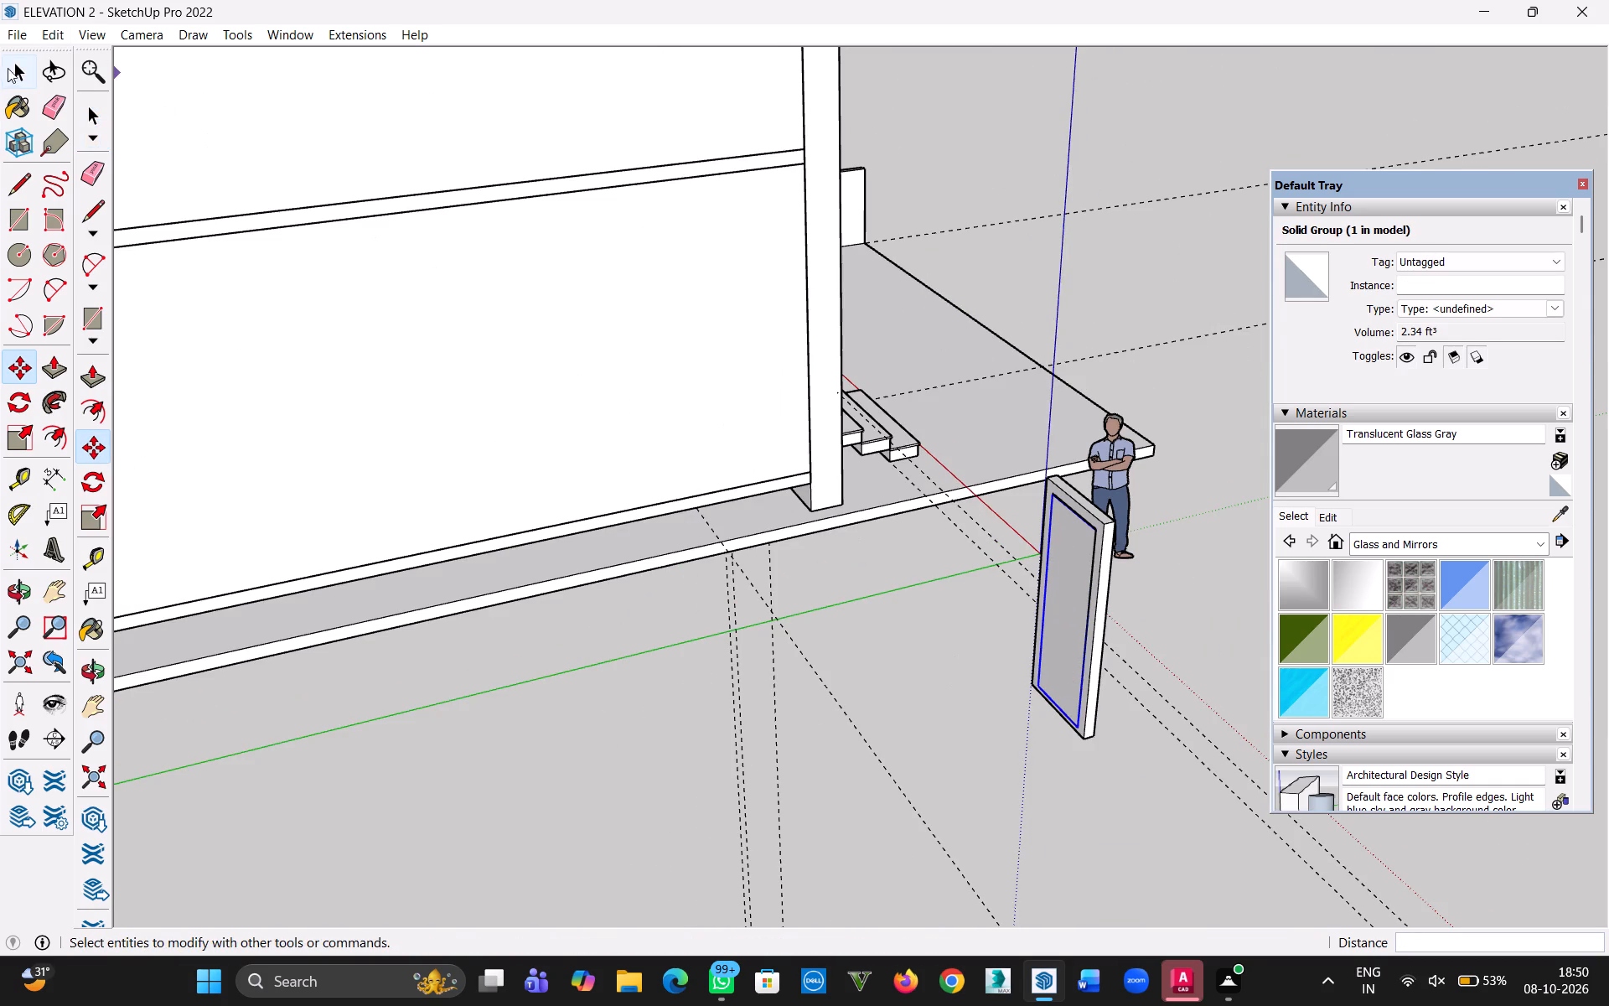
pyautogui.click(13, 70)
pyautogui.click(1037, 687)
pyautogui.click(960, 643)
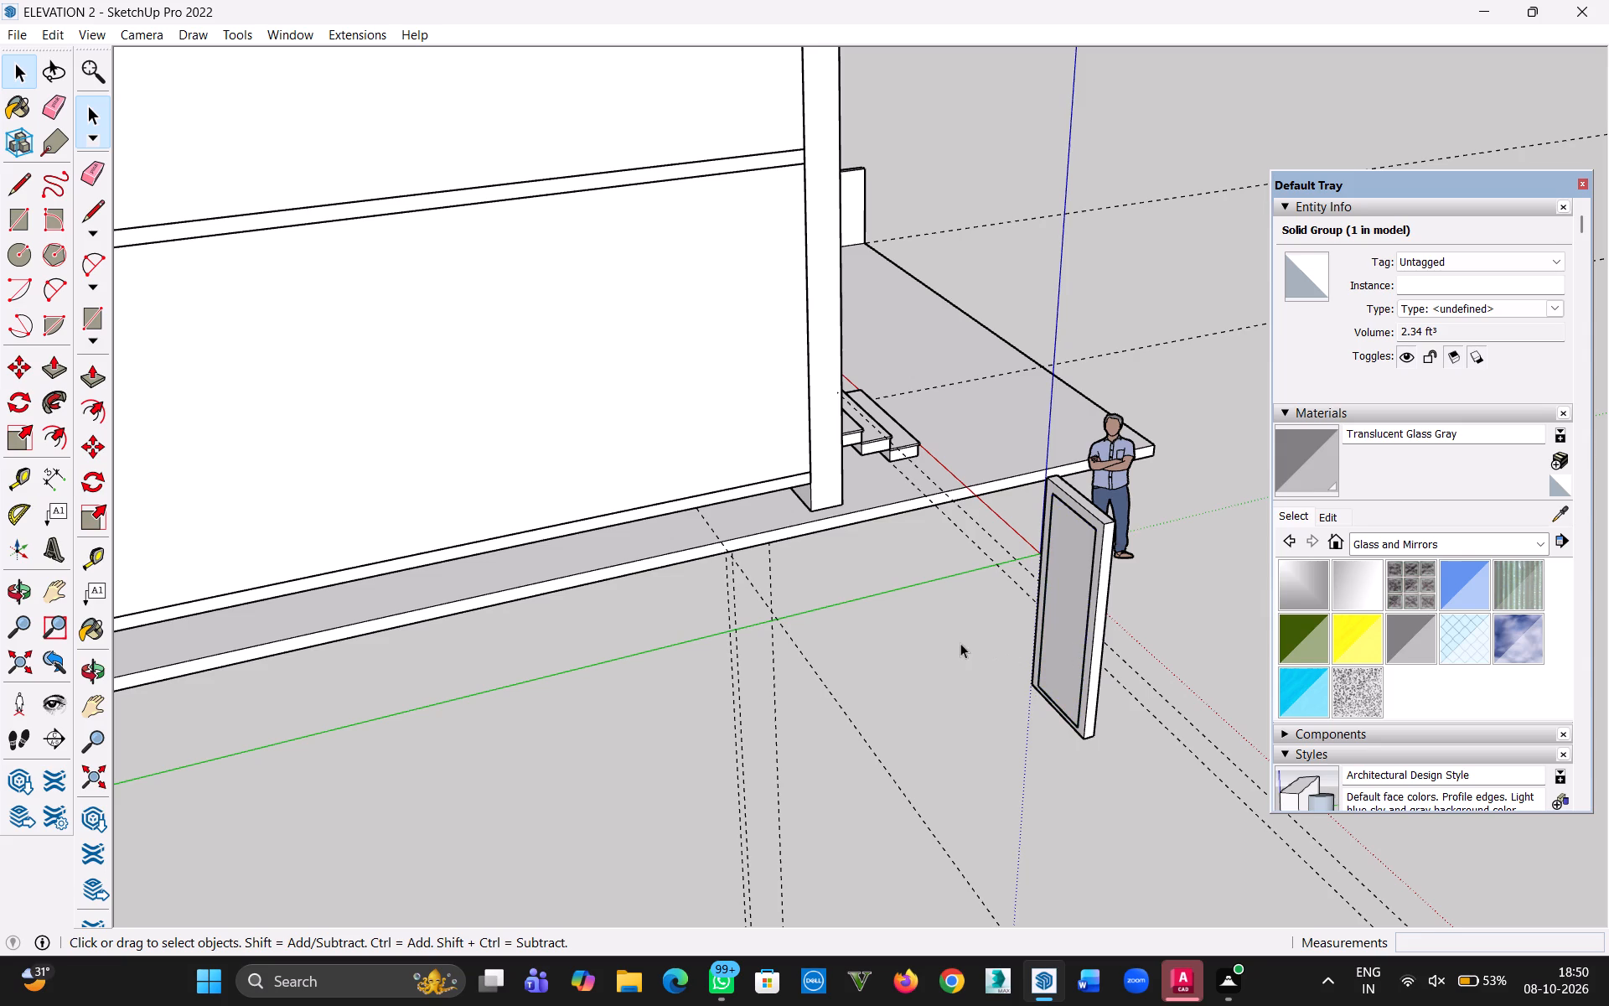
pyautogui.click(1054, 625)
pyautogui.tripleClick(963, 636)
pyautogui.doubleClick(947, 641)
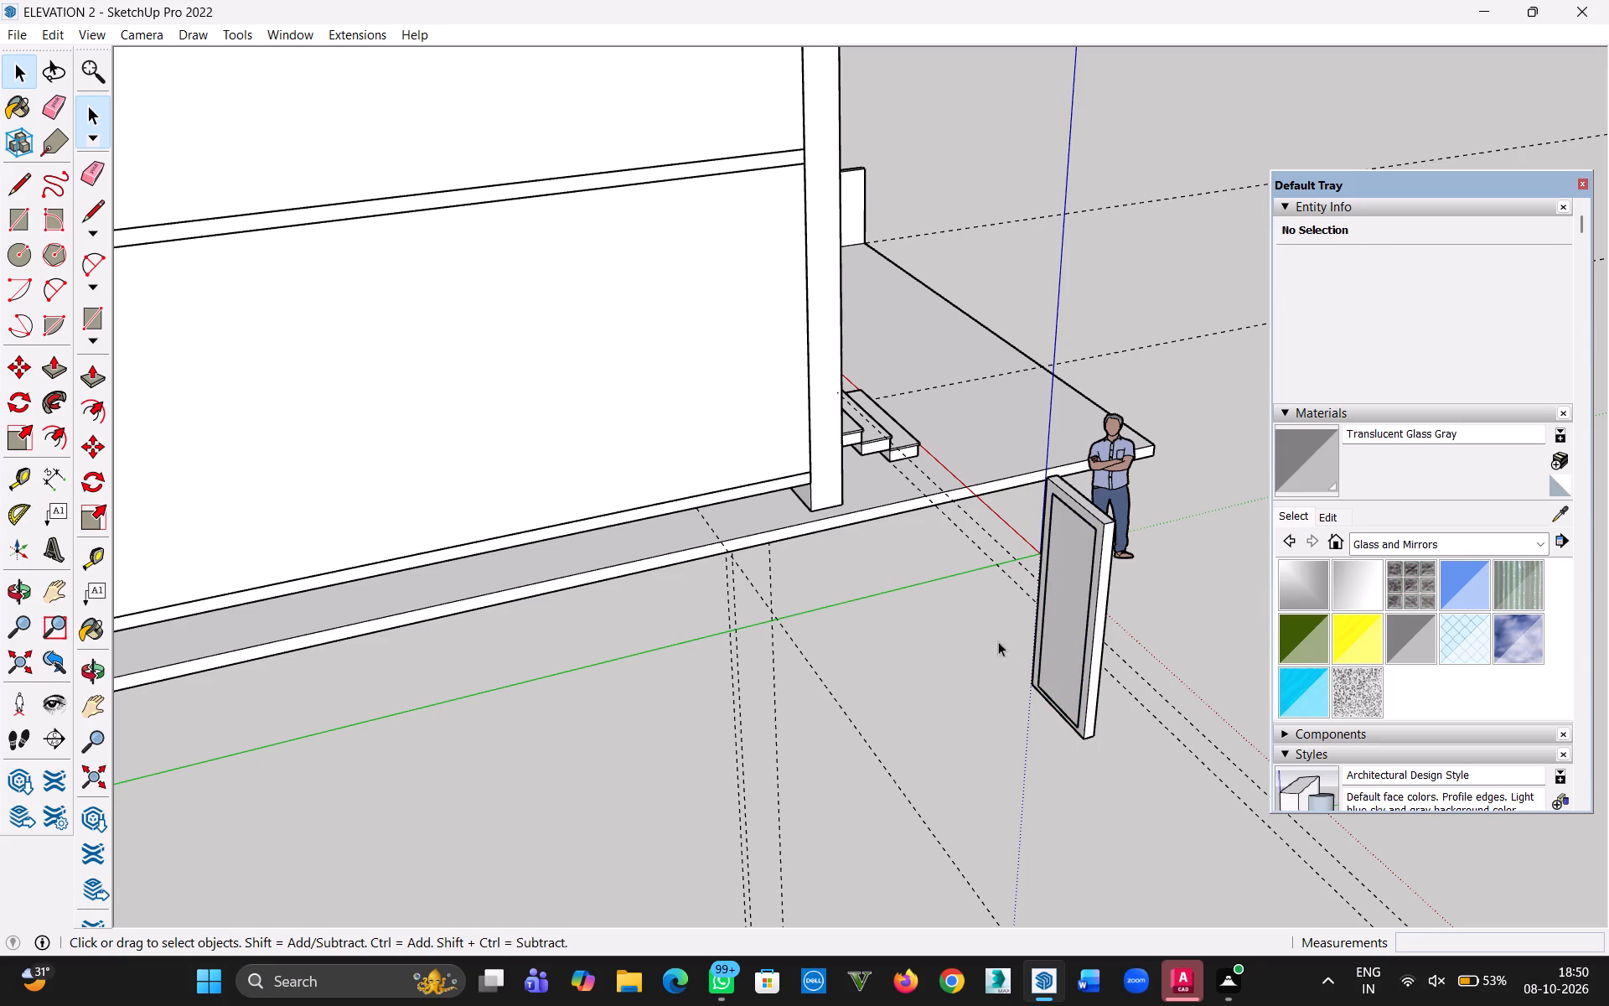
# Explode the inner panel group and the door frame group.
pyautogui.click(1074, 640)
pyautogui.rightClick(1074, 640)
pyautogui.click(1137, 352)
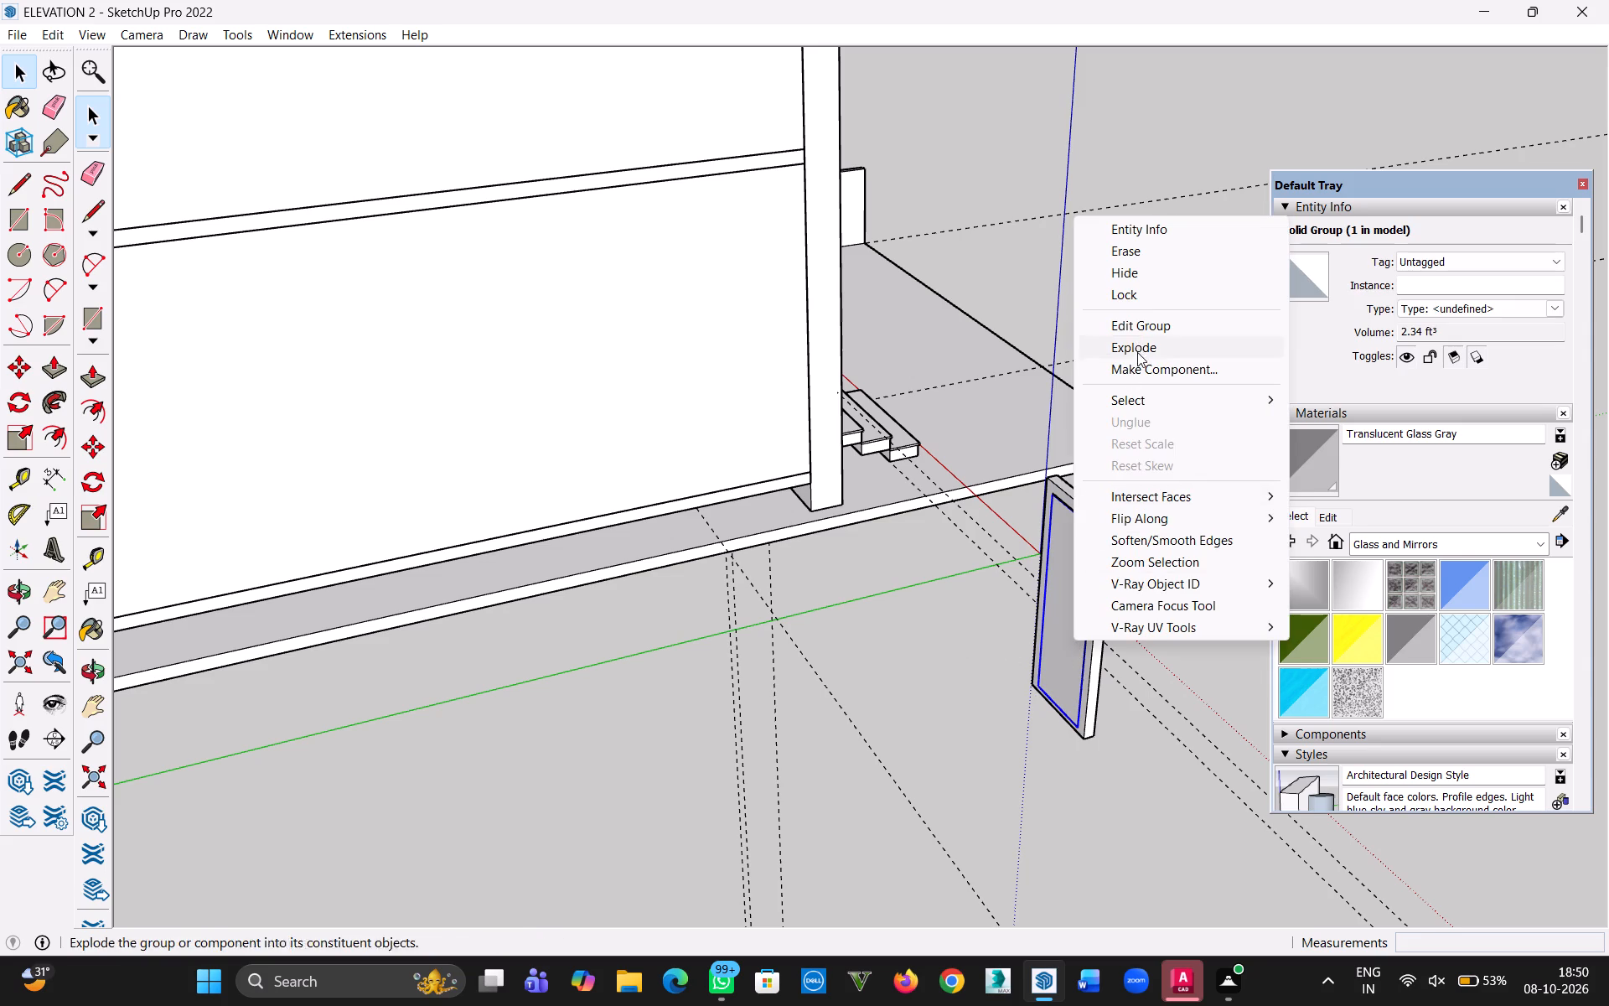
pyautogui.click(1105, 568)
pyautogui.rightClick(1105, 568)
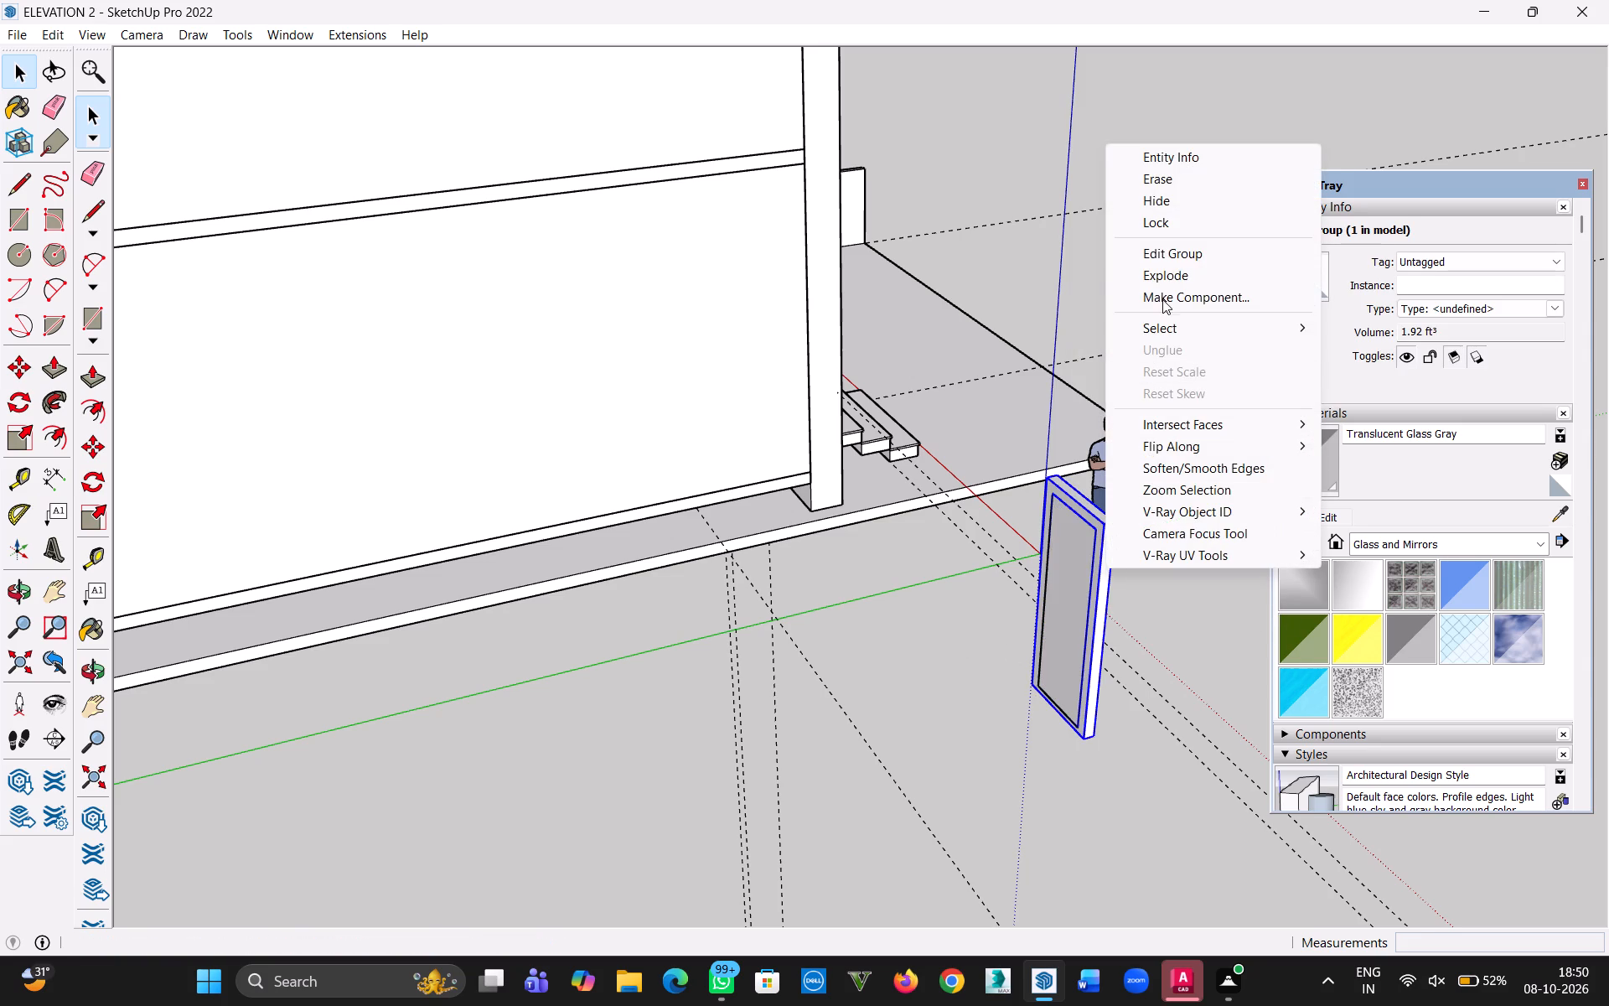
pyautogui.click(1168, 279)
# Make a single group of all the connected door frame and panel geometry.
pyautogui.click(960, 760)
pyautogui.tripleClick(1057, 635)
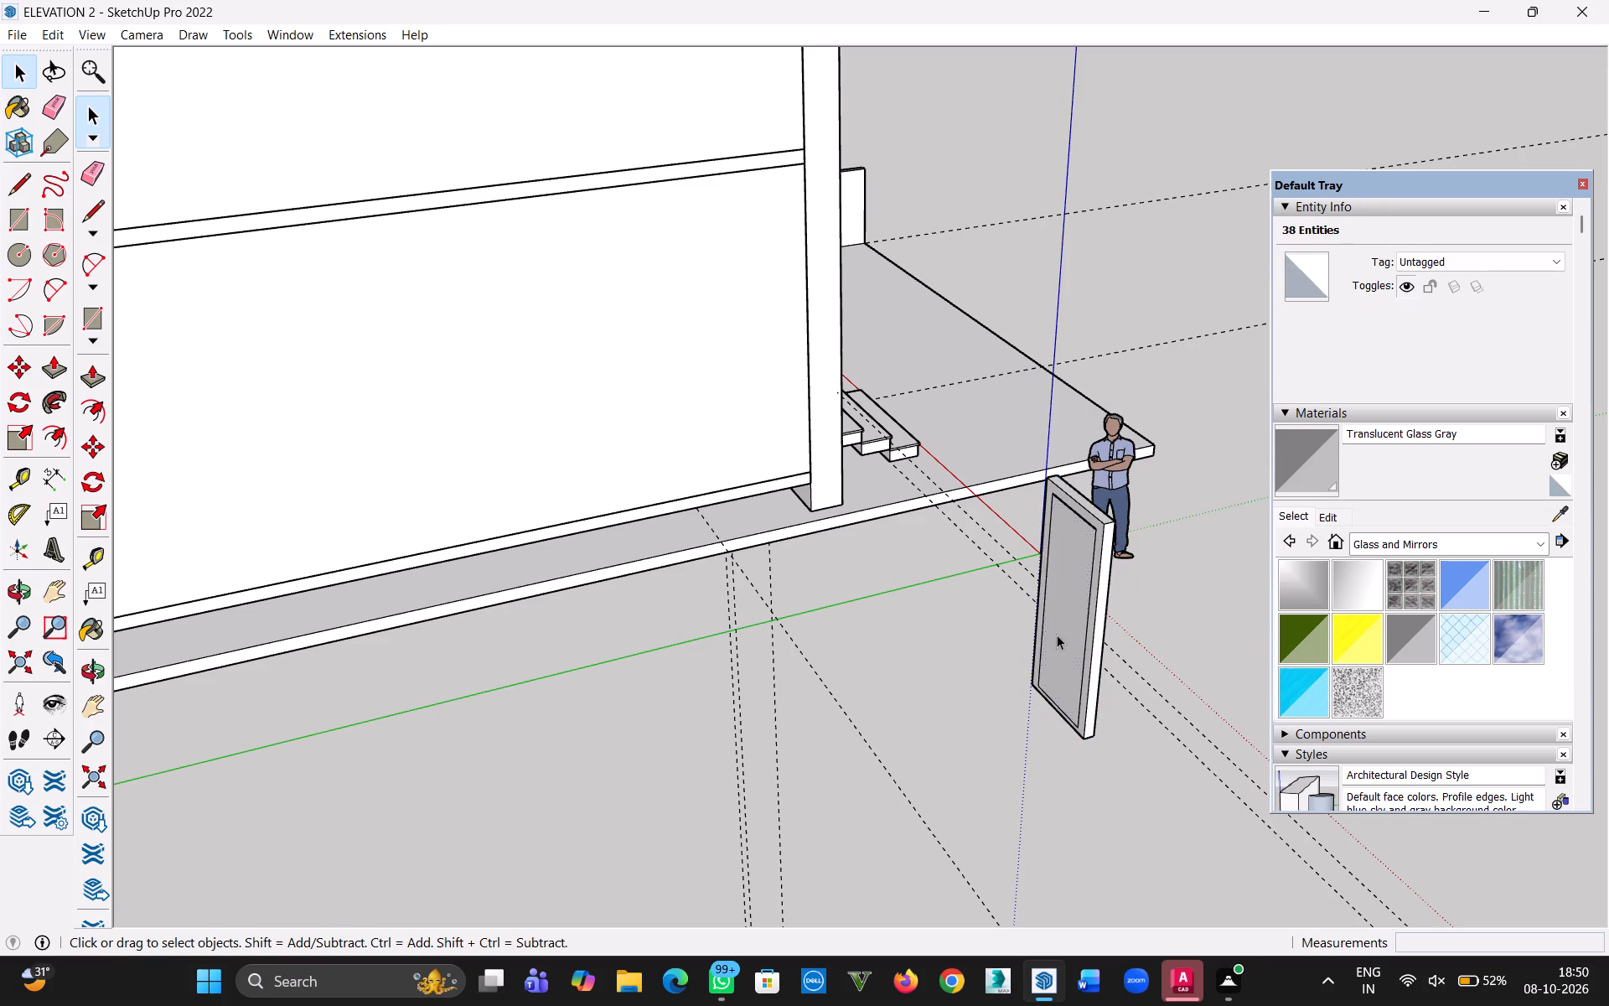
pyautogui.click(1057, 635)
pyautogui.rightClick(1057, 635)
pyautogui.click(1125, 407)
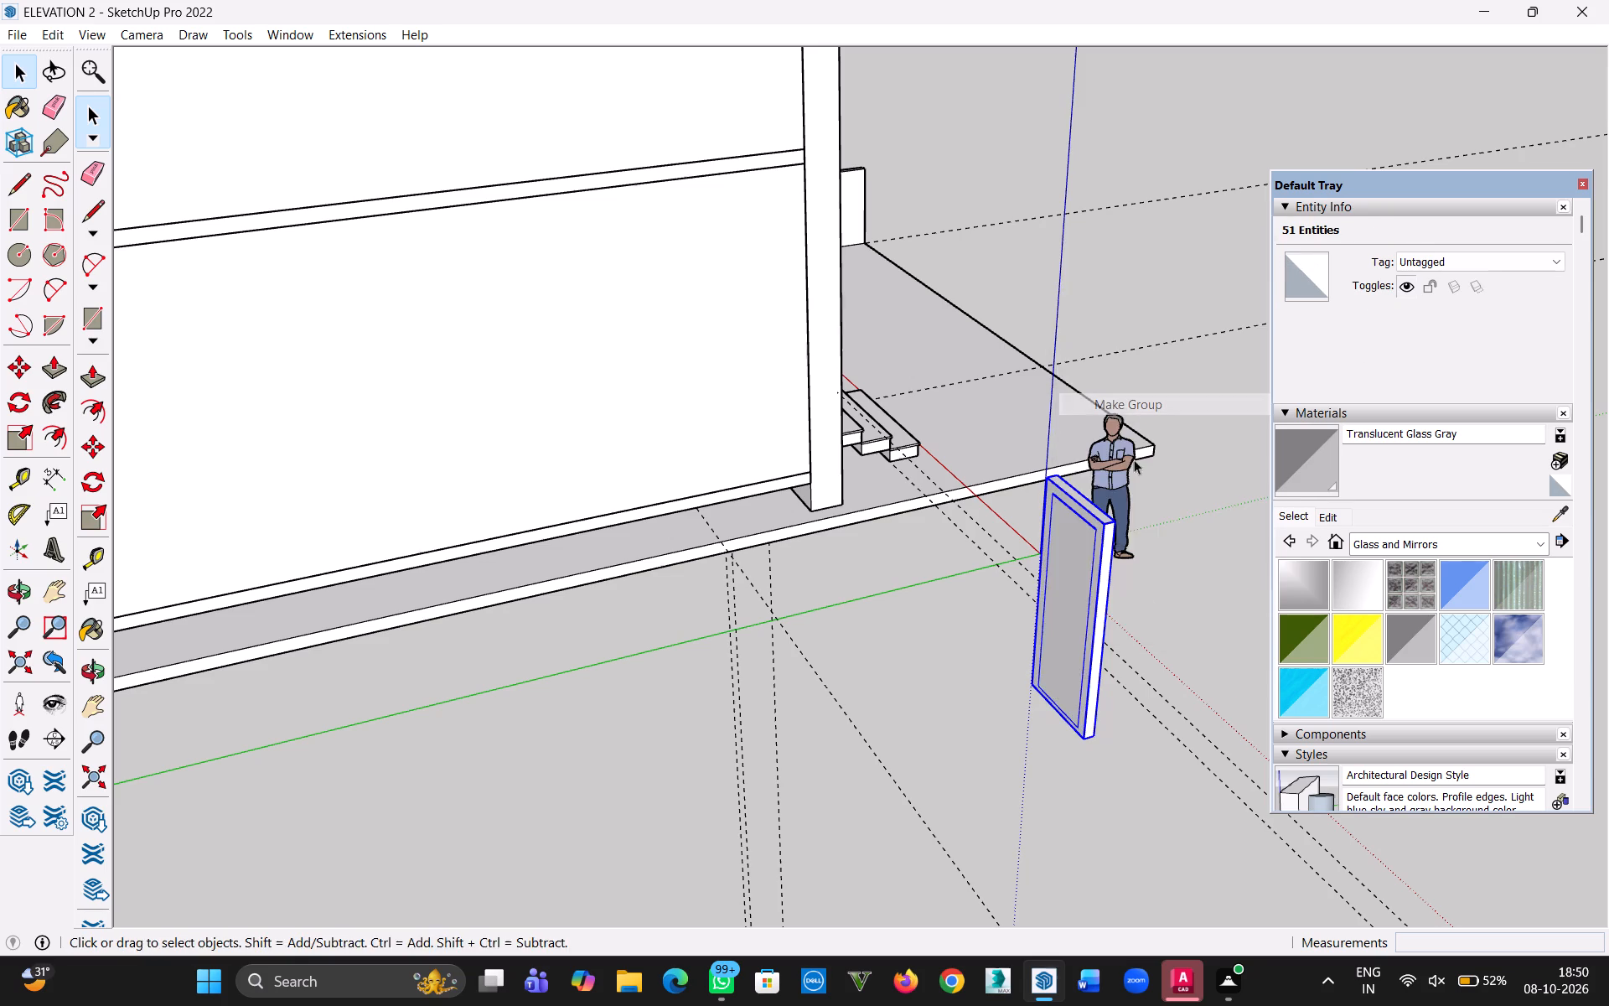
# Move the door group by its bottom corner into the doorway opening above the entrance steps, then clear the selection.
pyautogui.moveTo(1151, 630); pyautogui.dragTo(489, 646, button='middle')
pyautogui.press('h')
pyautogui.moveTo(601, 538); pyautogui.dragTo(1048, 634)
pyautogui.moveTo(1058, 648); pyautogui.dragTo(775, 660, button='middle')
pyautogui.press('m')
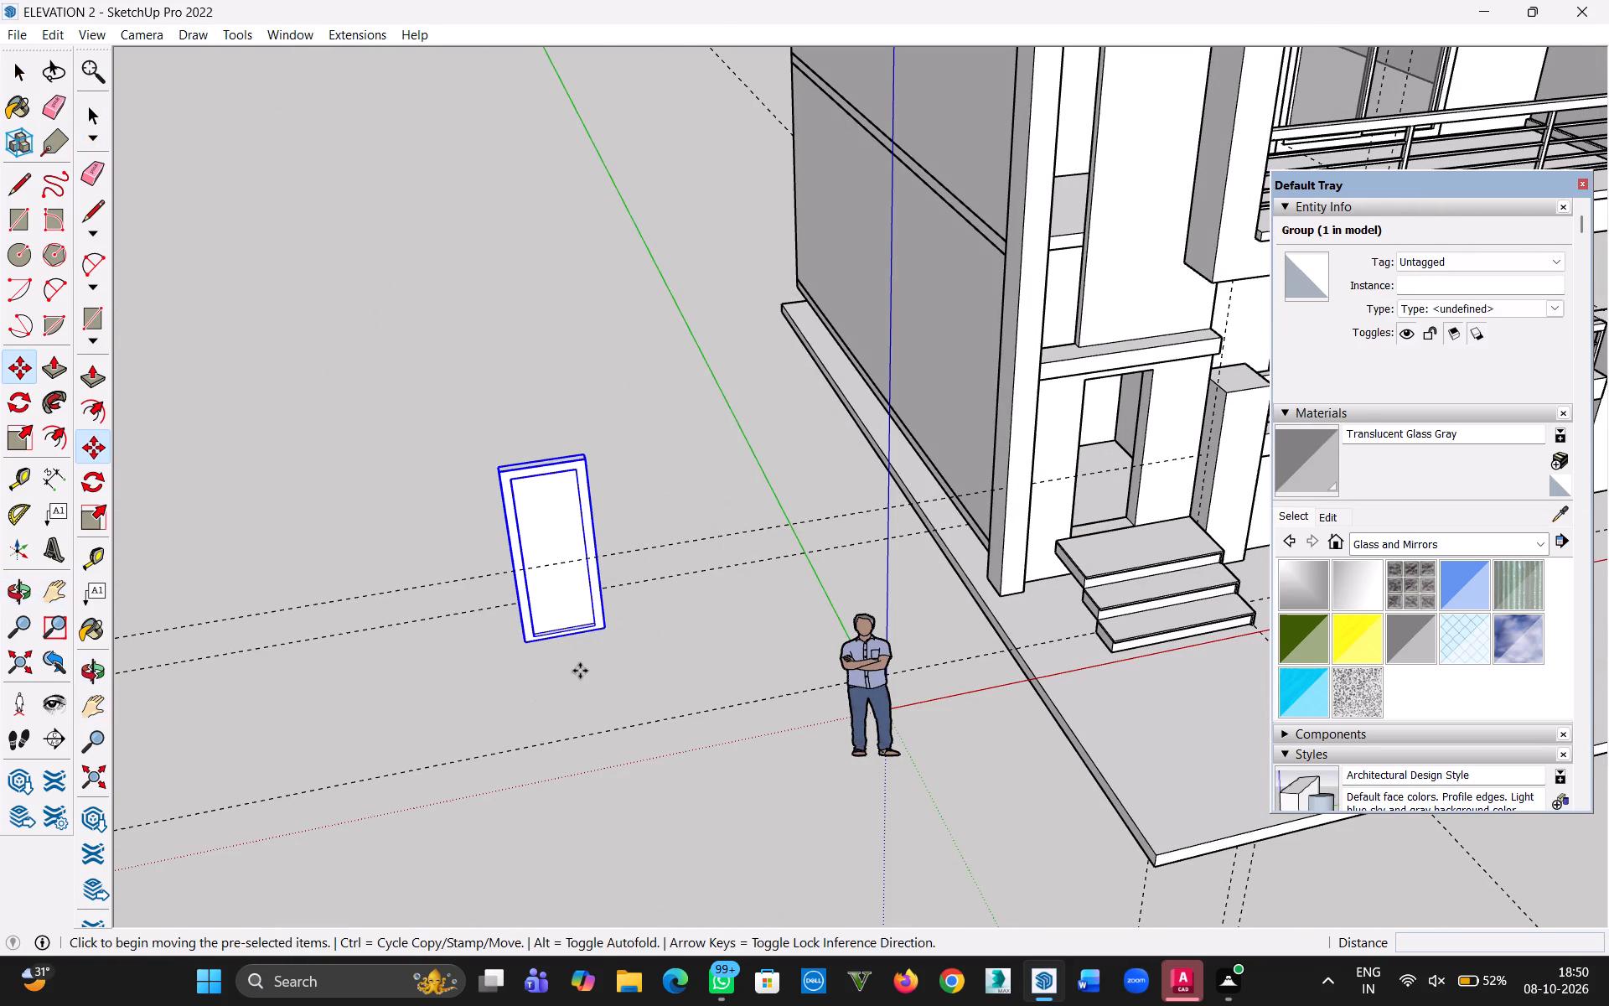
pyautogui.click(605, 630)
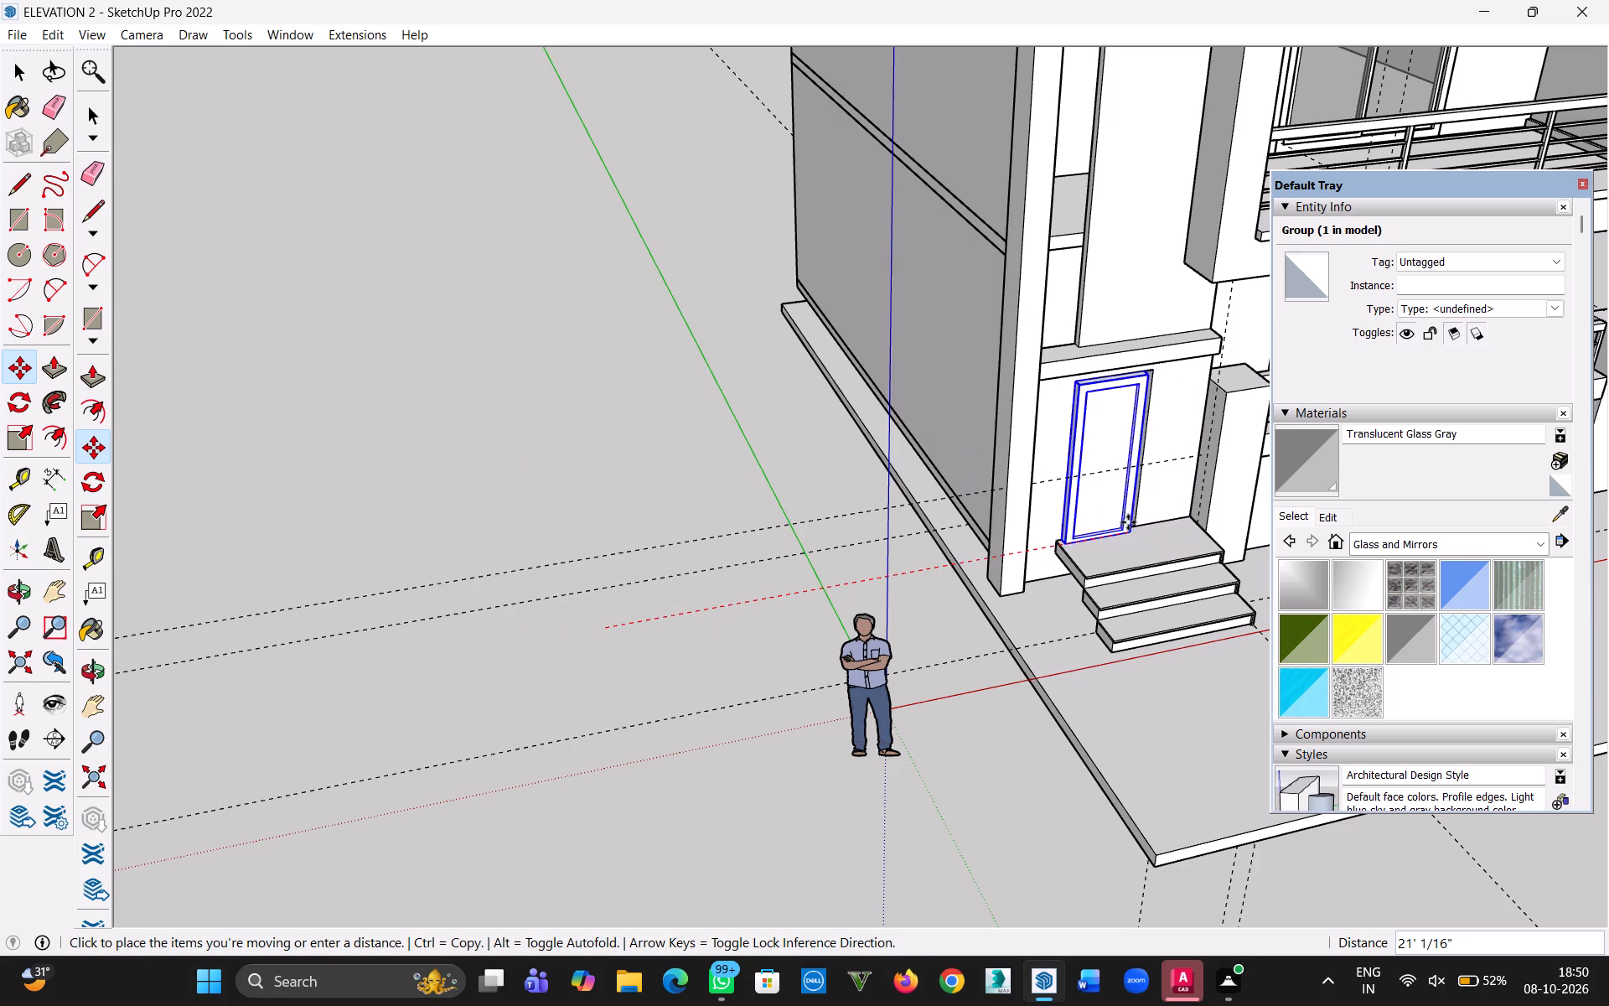
pyautogui.scroll(17, 1133, 528)
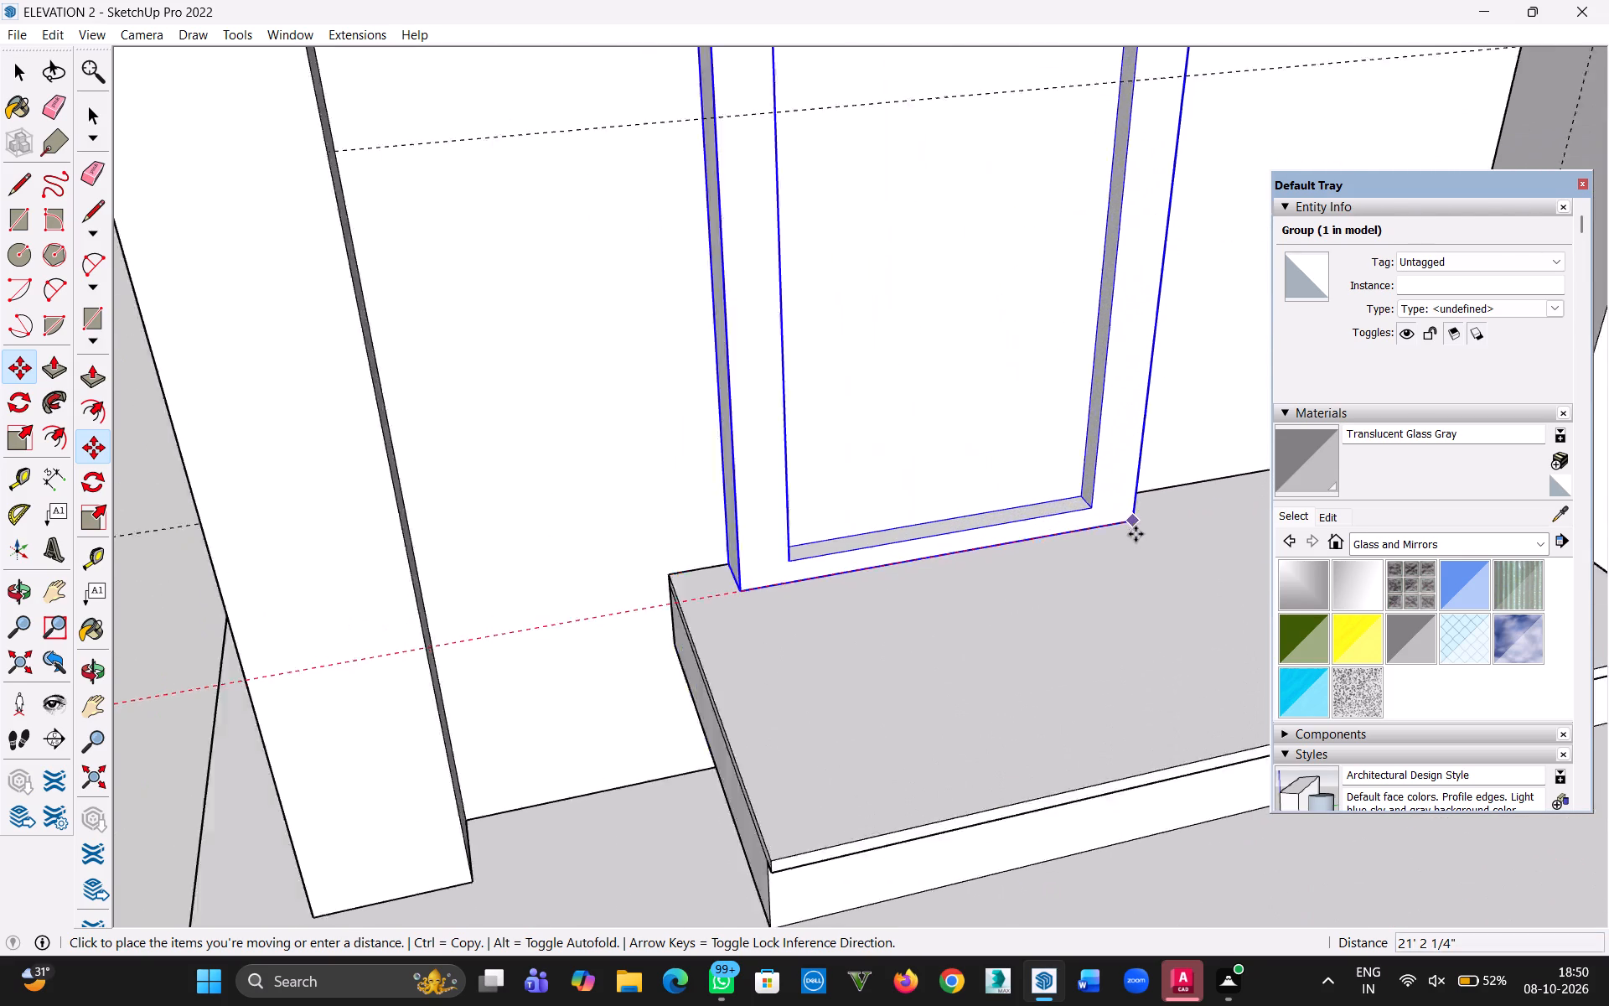
pyautogui.scroll(2, 1136, 534)
pyautogui.click(1132, 483)
pyautogui.scroll(-14, 976, 589)
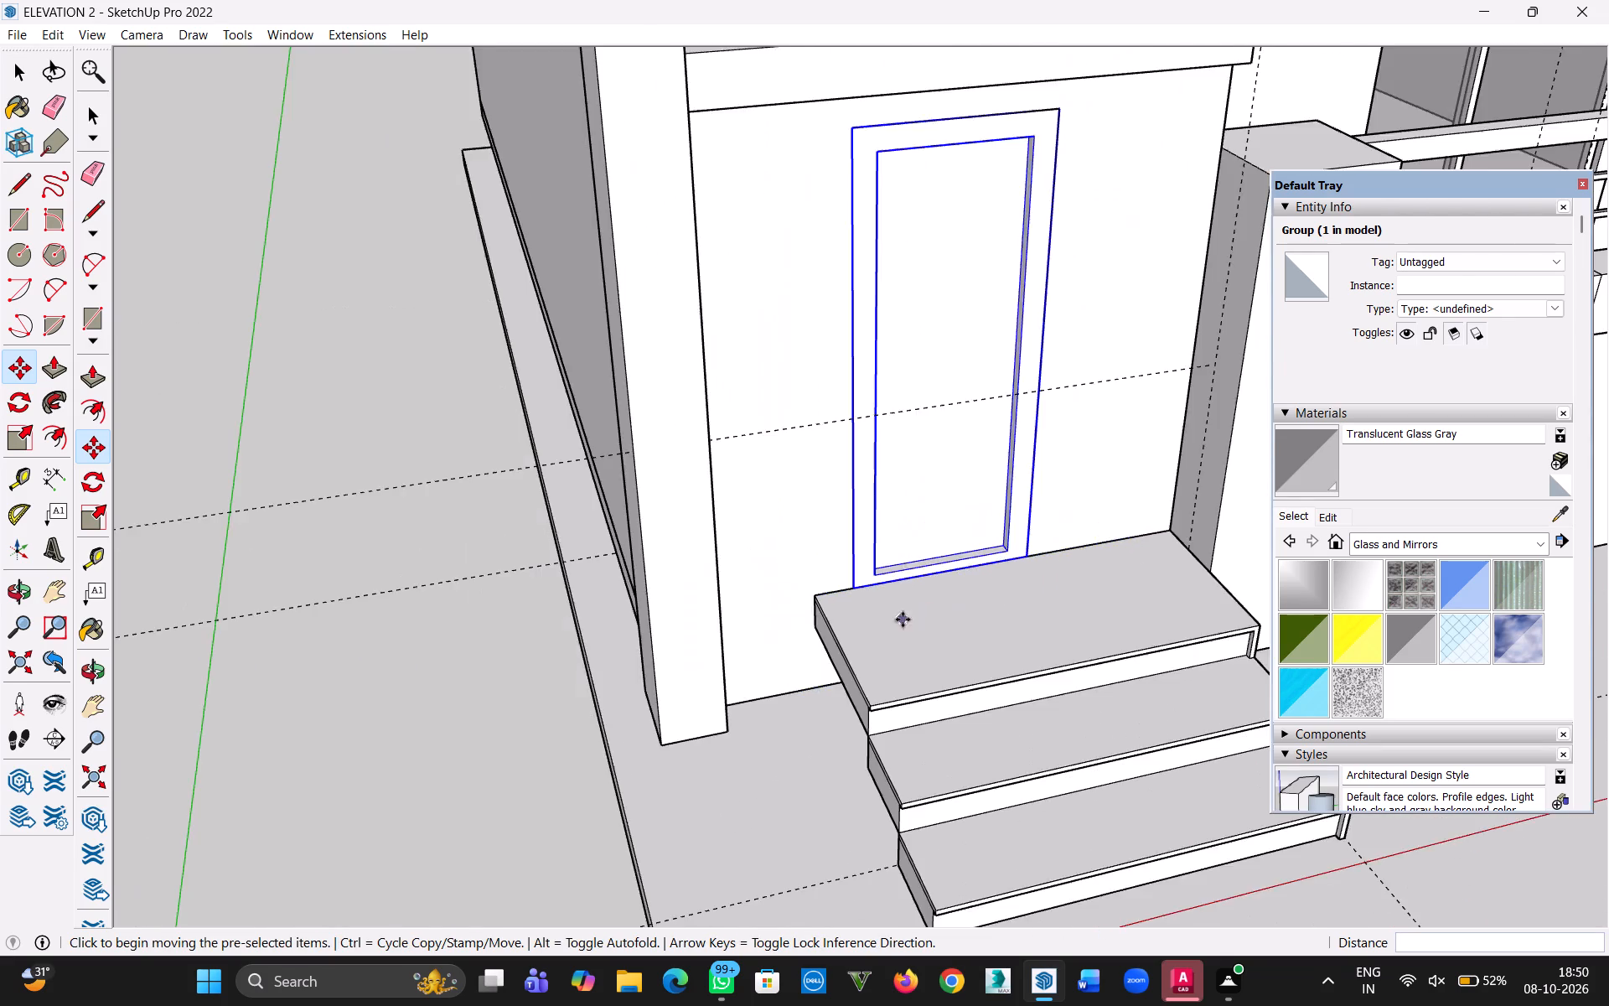
pyautogui.scroll(-5, 903, 620)
pyautogui.click(330, 442)
pyautogui.press('Escape')
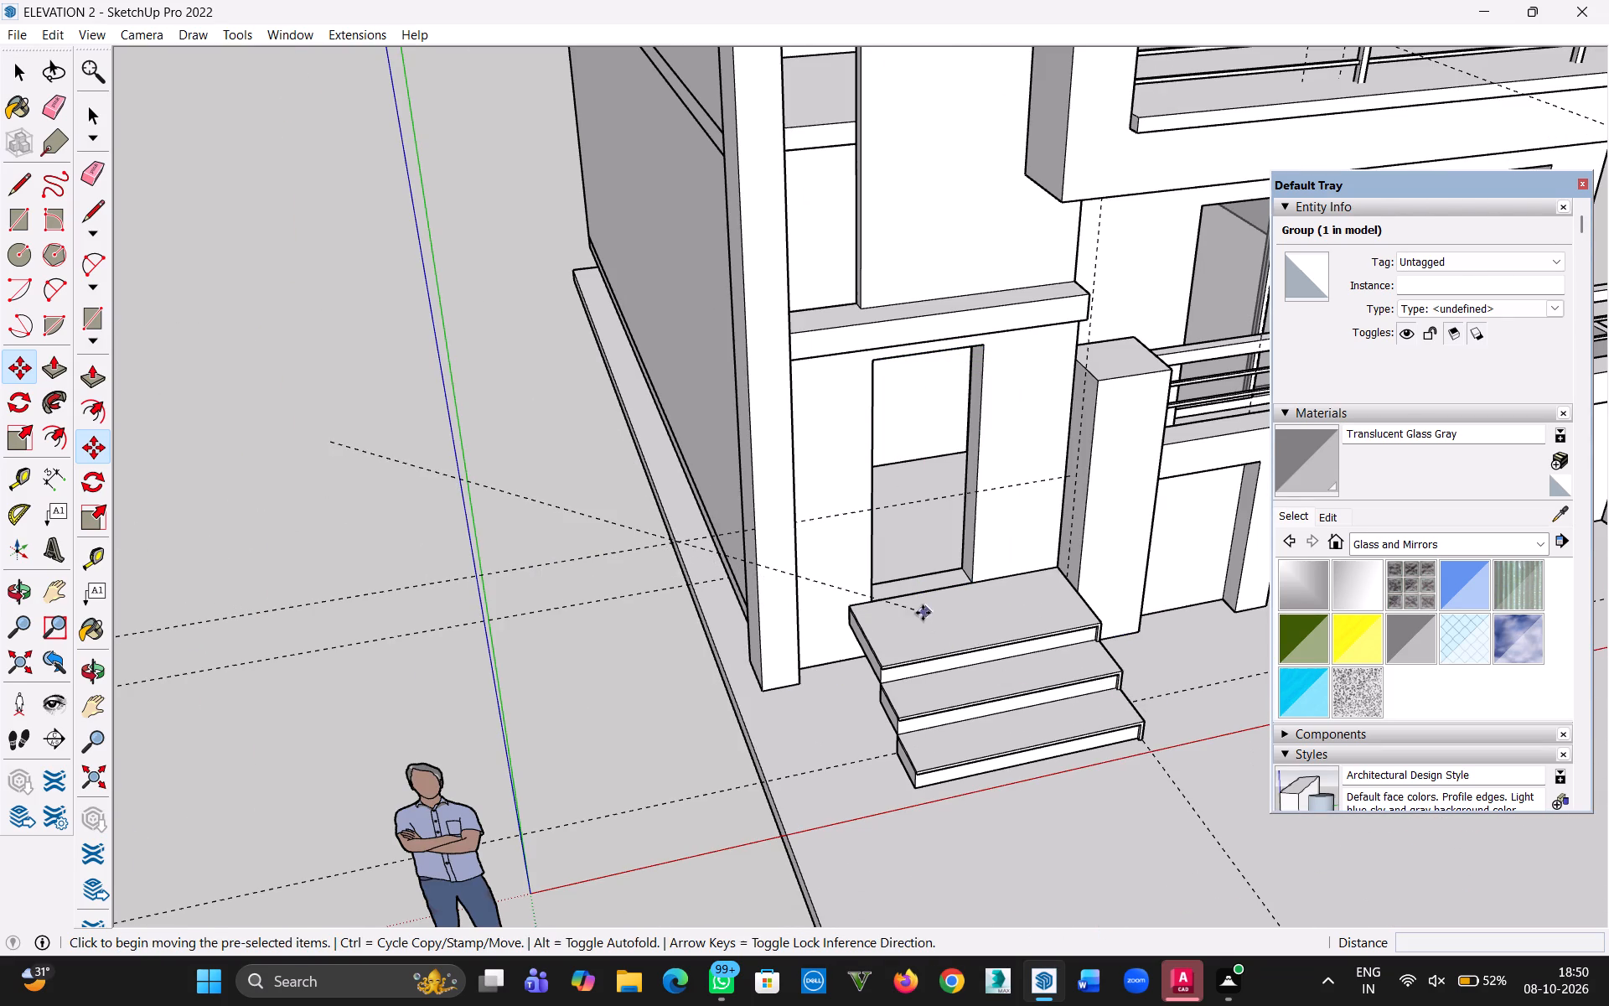
pyautogui.click(21, 75)
pyautogui.doubleClick(378, 301)
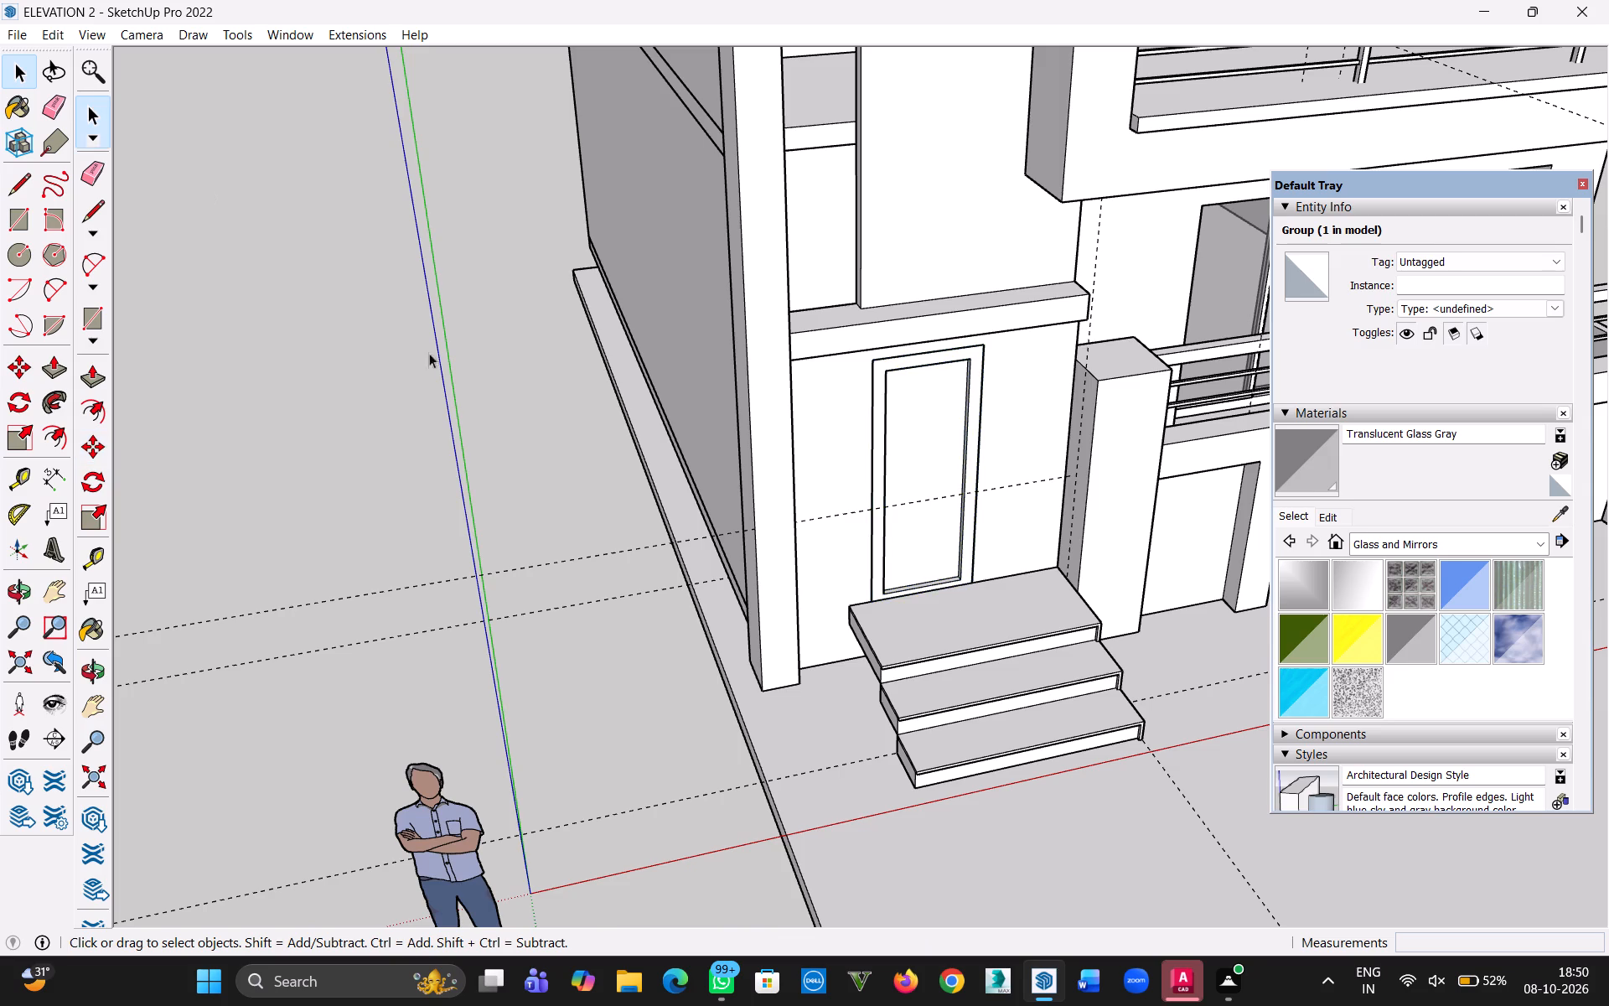
# Save the model with the entrance door in place.
pyautogui.scroll(-4, 750, 652)
pyautogui.moveTo(883, 646); pyautogui.dragTo(690, 468, button='middle')
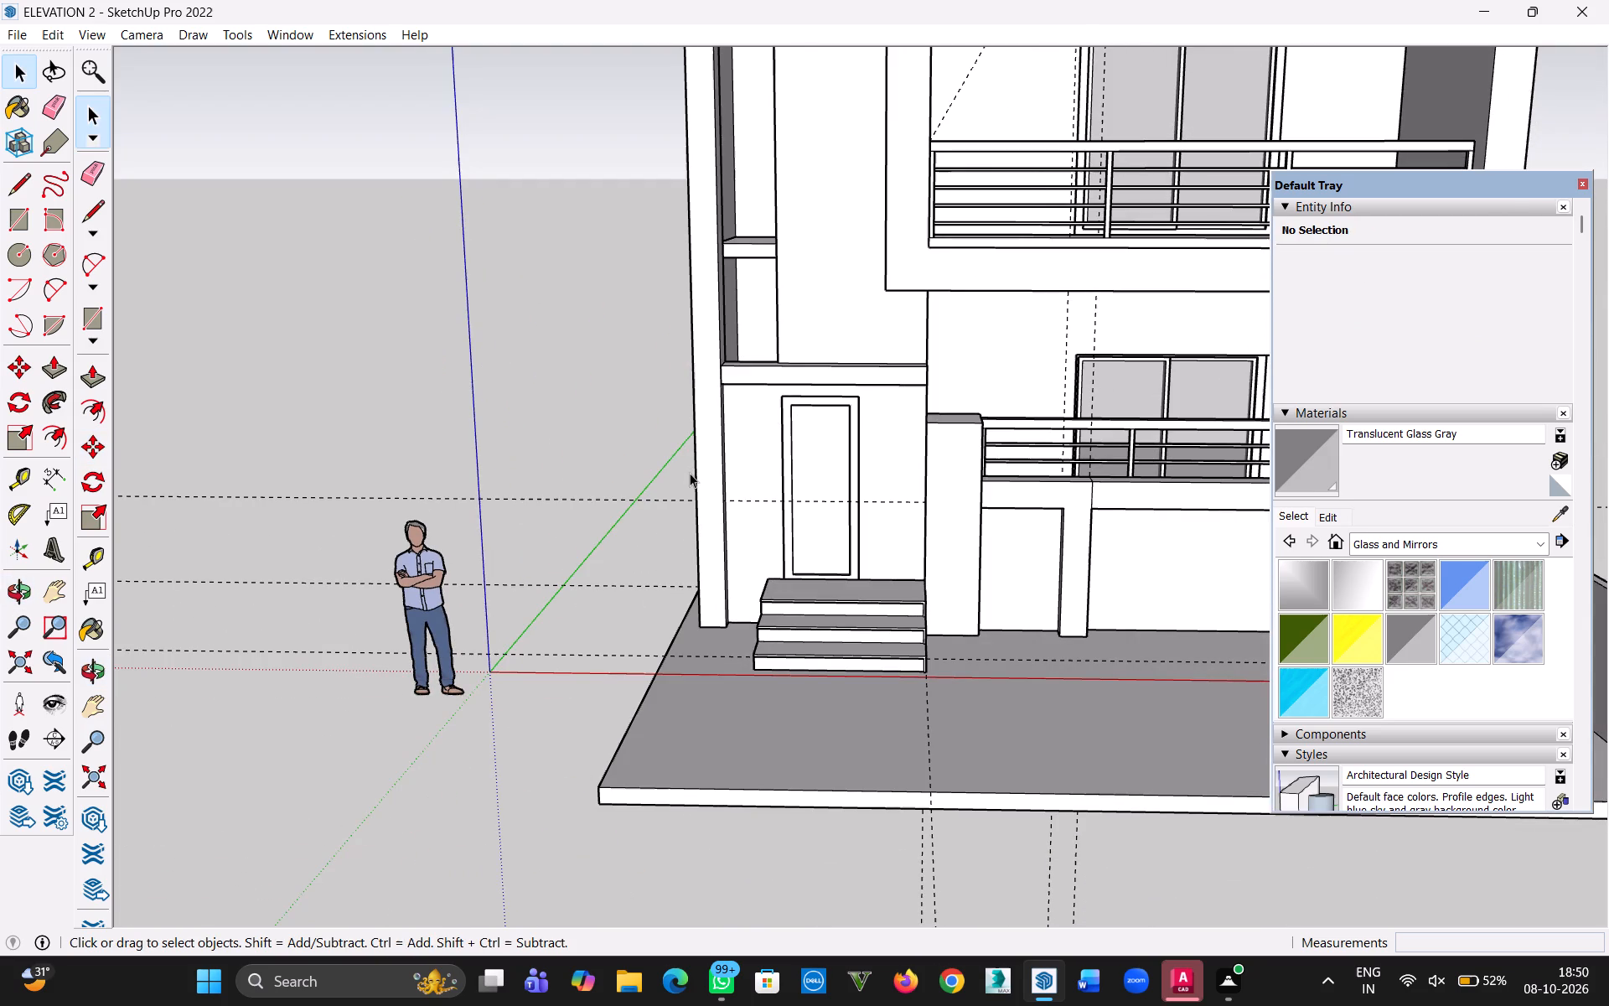
pyautogui.scroll(-8, 911, 724)
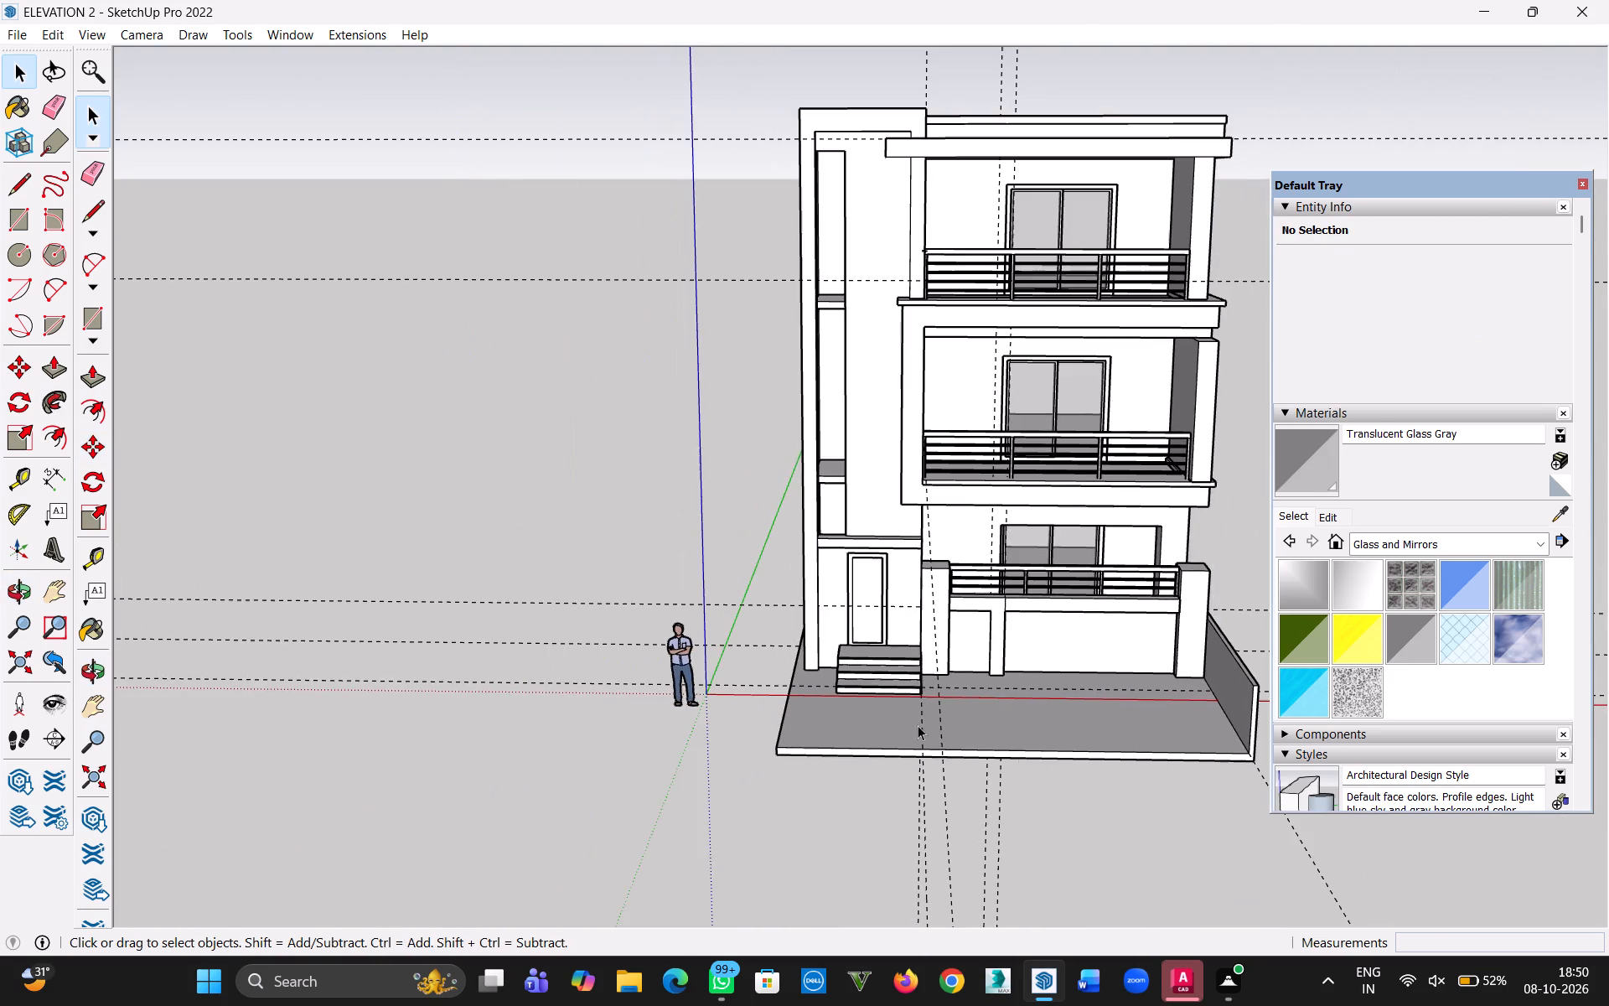
pyautogui.moveTo(899, 649); pyautogui.dragTo(1113, 567, button='middle')
pyautogui.press('h')
pyautogui.moveTo(1017, 569); pyautogui.dragTo(770, 673)
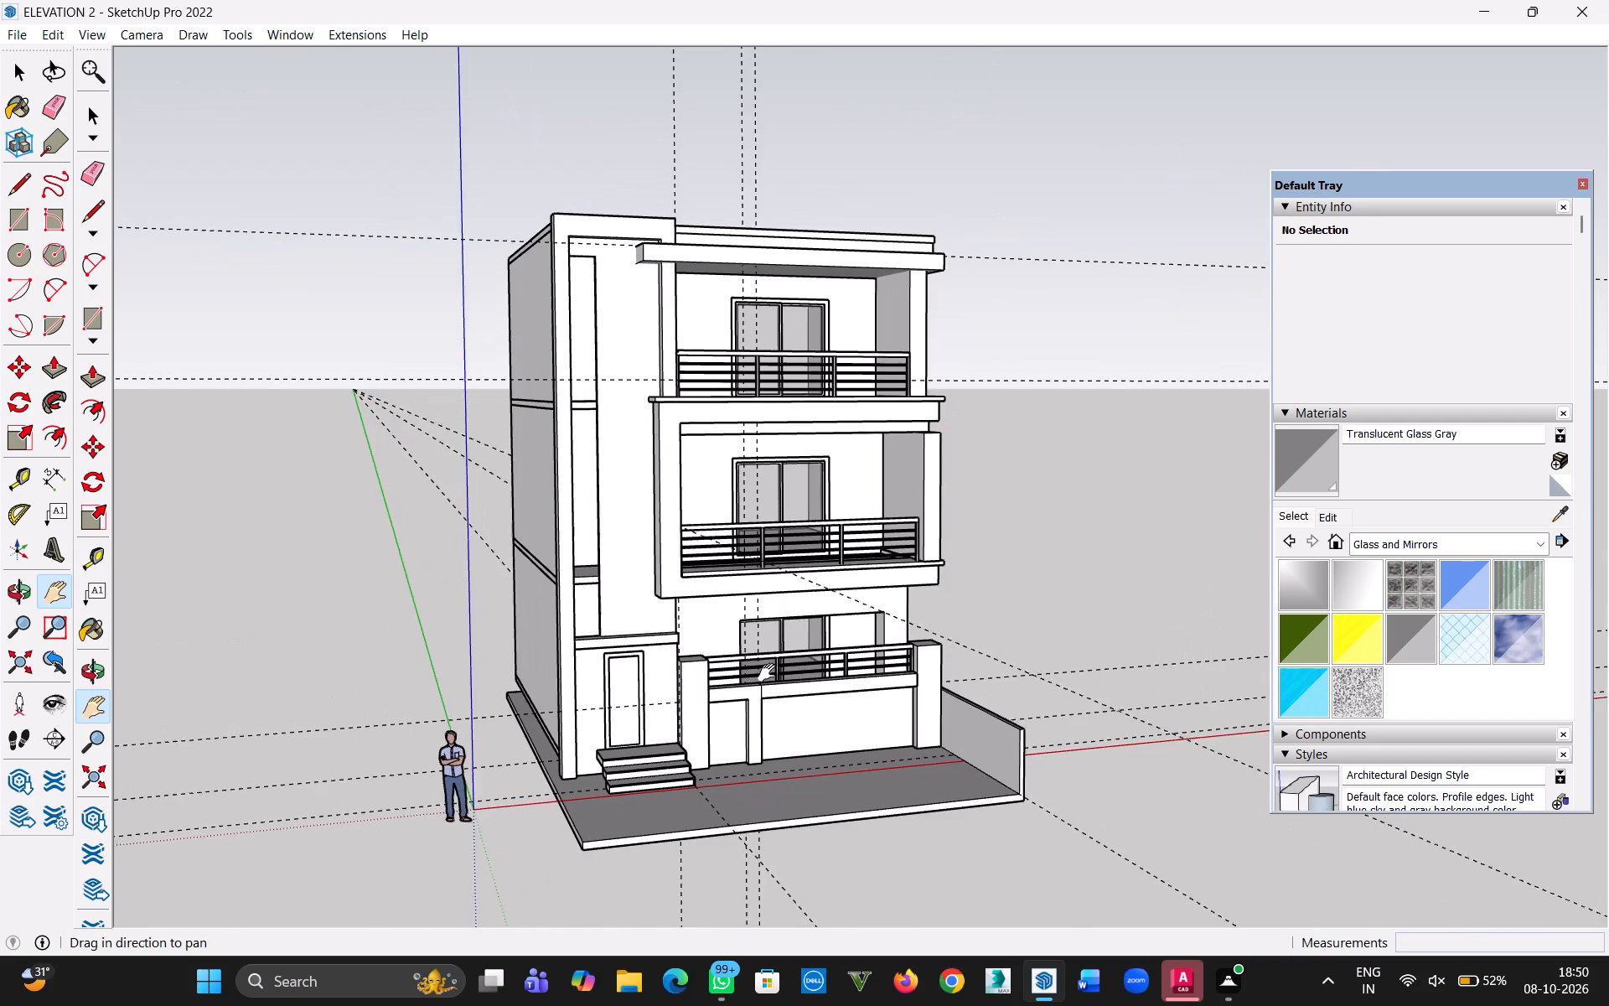
pyautogui.moveTo(770, 673); pyautogui.dragTo(812, 680)
pyautogui.hotkey('ctrl', 's')
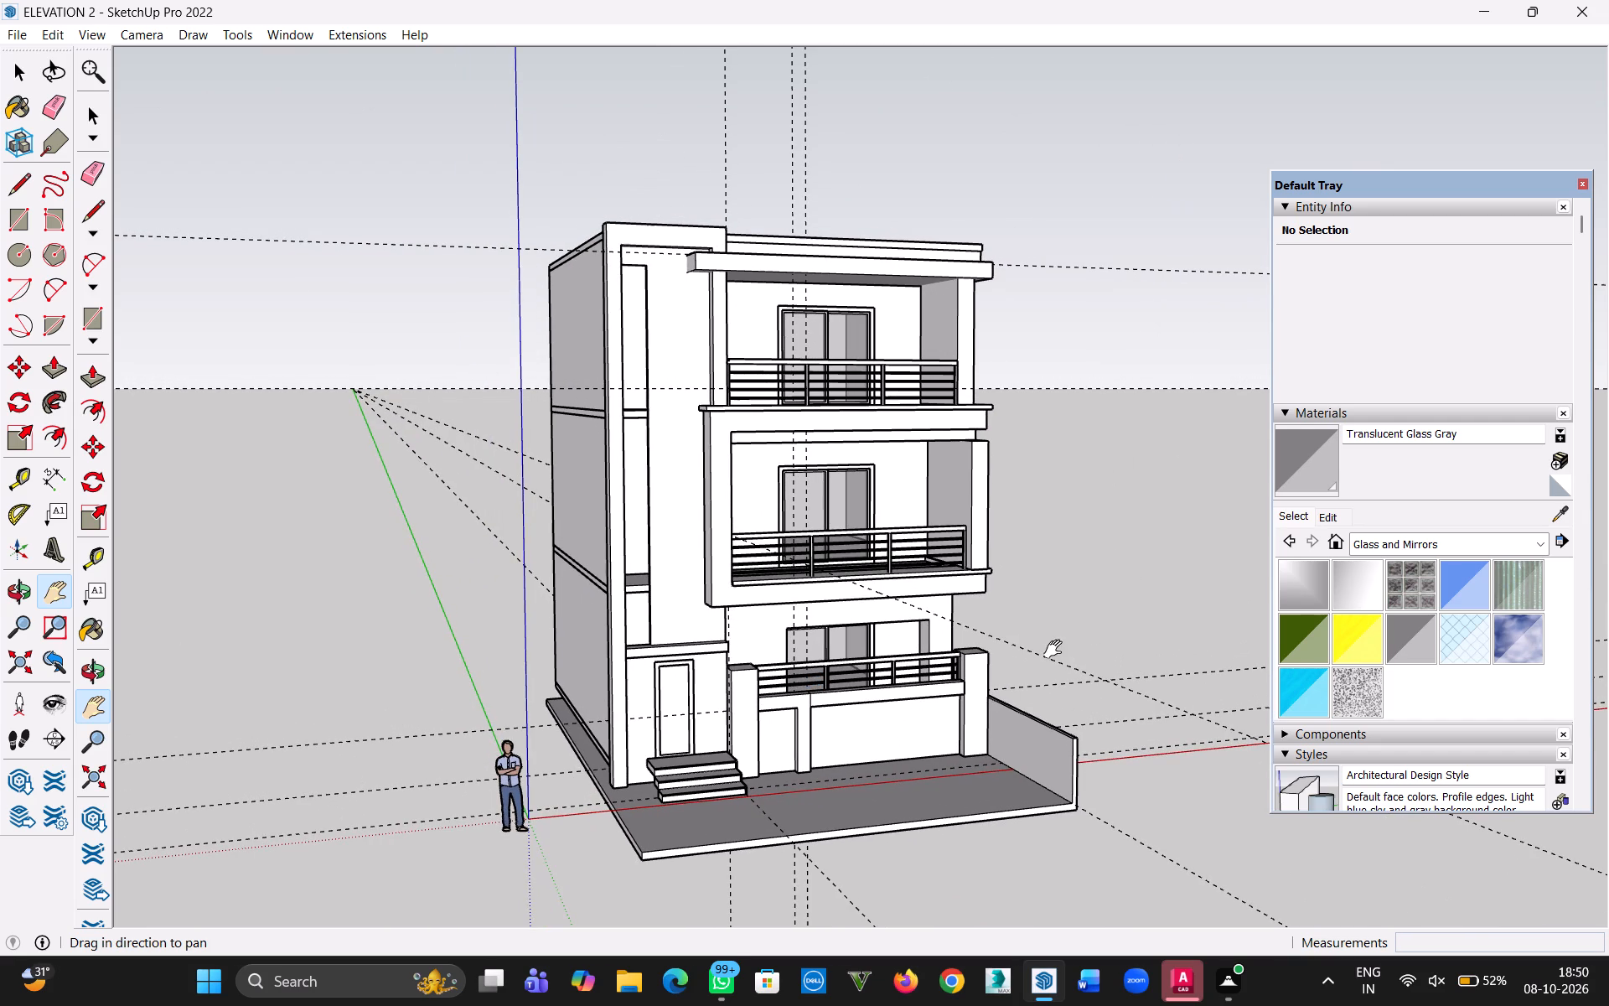
# Examine the front facade, checking the tall recessed wall strip beside the balconies from several angles.
pyautogui.moveTo(1045, 645); pyautogui.dragTo(970, 651, button='middle')
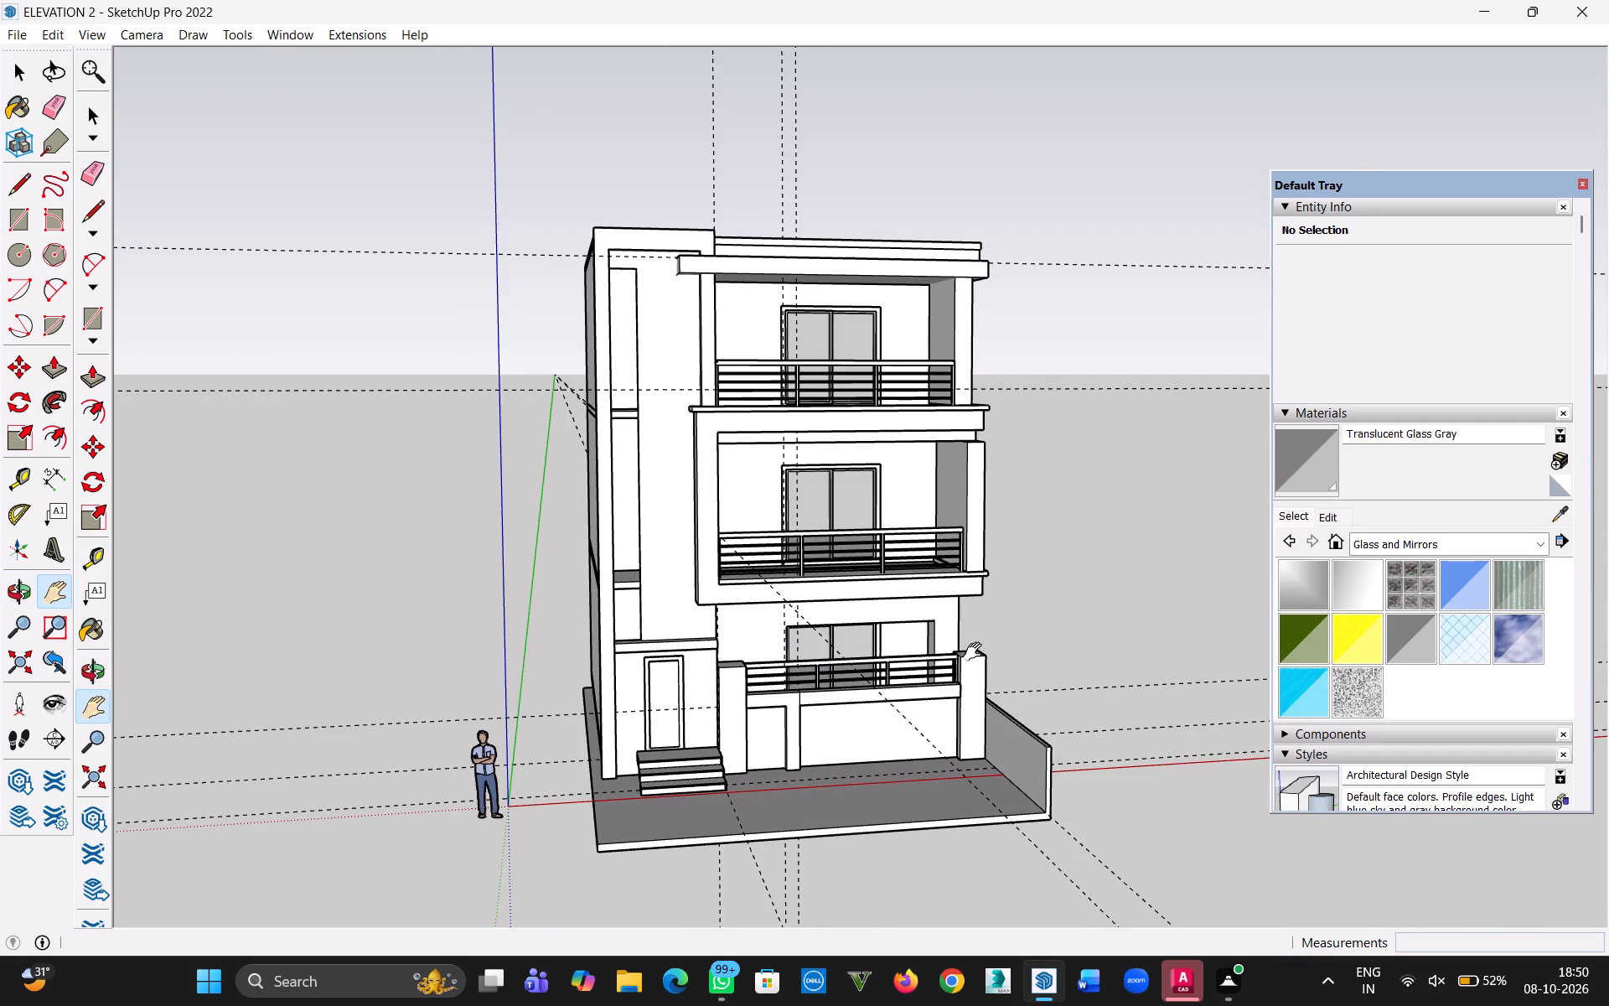
pyautogui.scroll(4, 707, 374)
pyautogui.scroll(3, 621, 358)
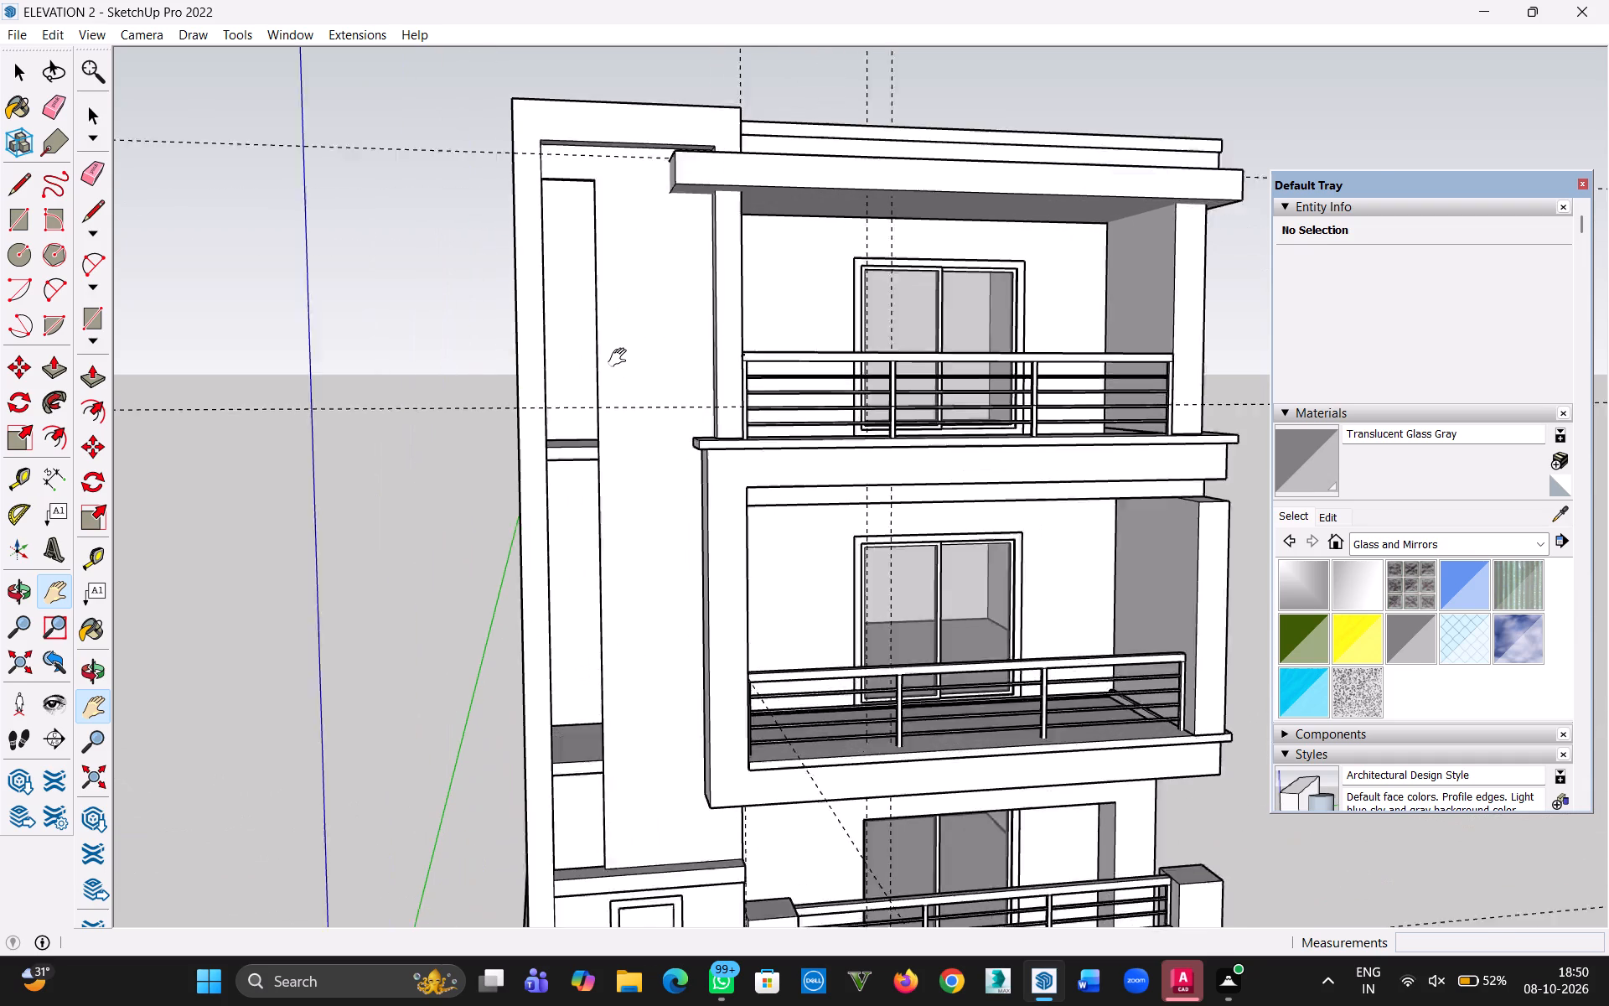
pyautogui.scroll(1, 621, 358)
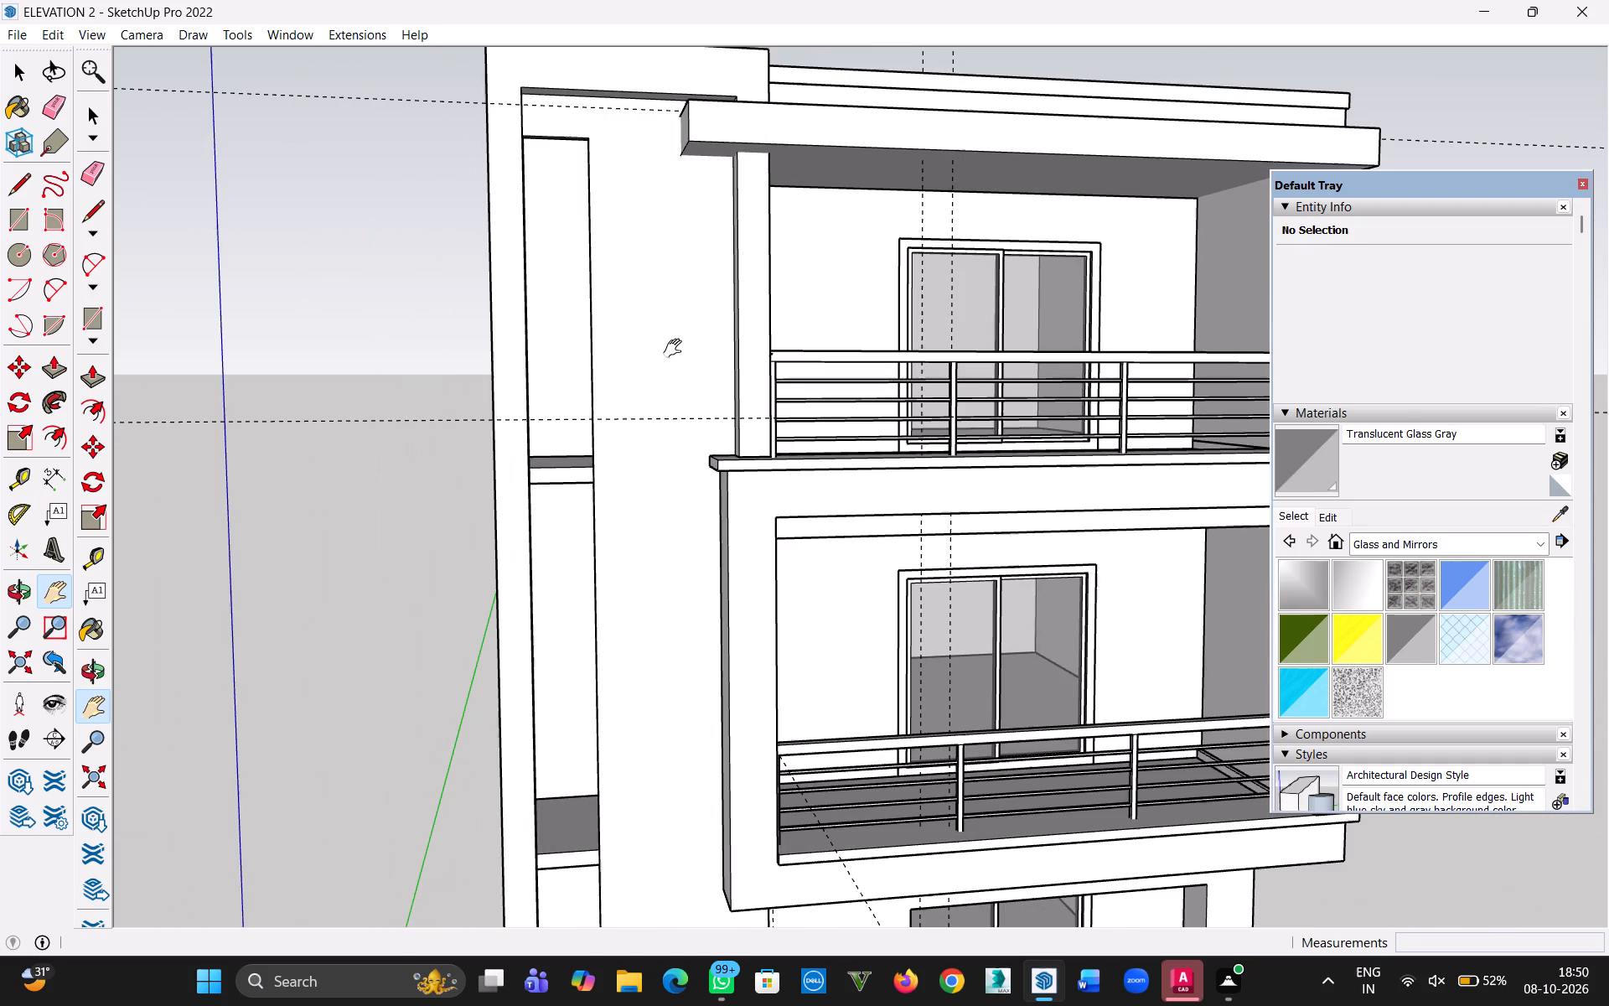
pyautogui.scroll(11, 676, 349)
pyautogui.moveTo(687, 396); pyautogui.dragTo(732, 417, button='middle')
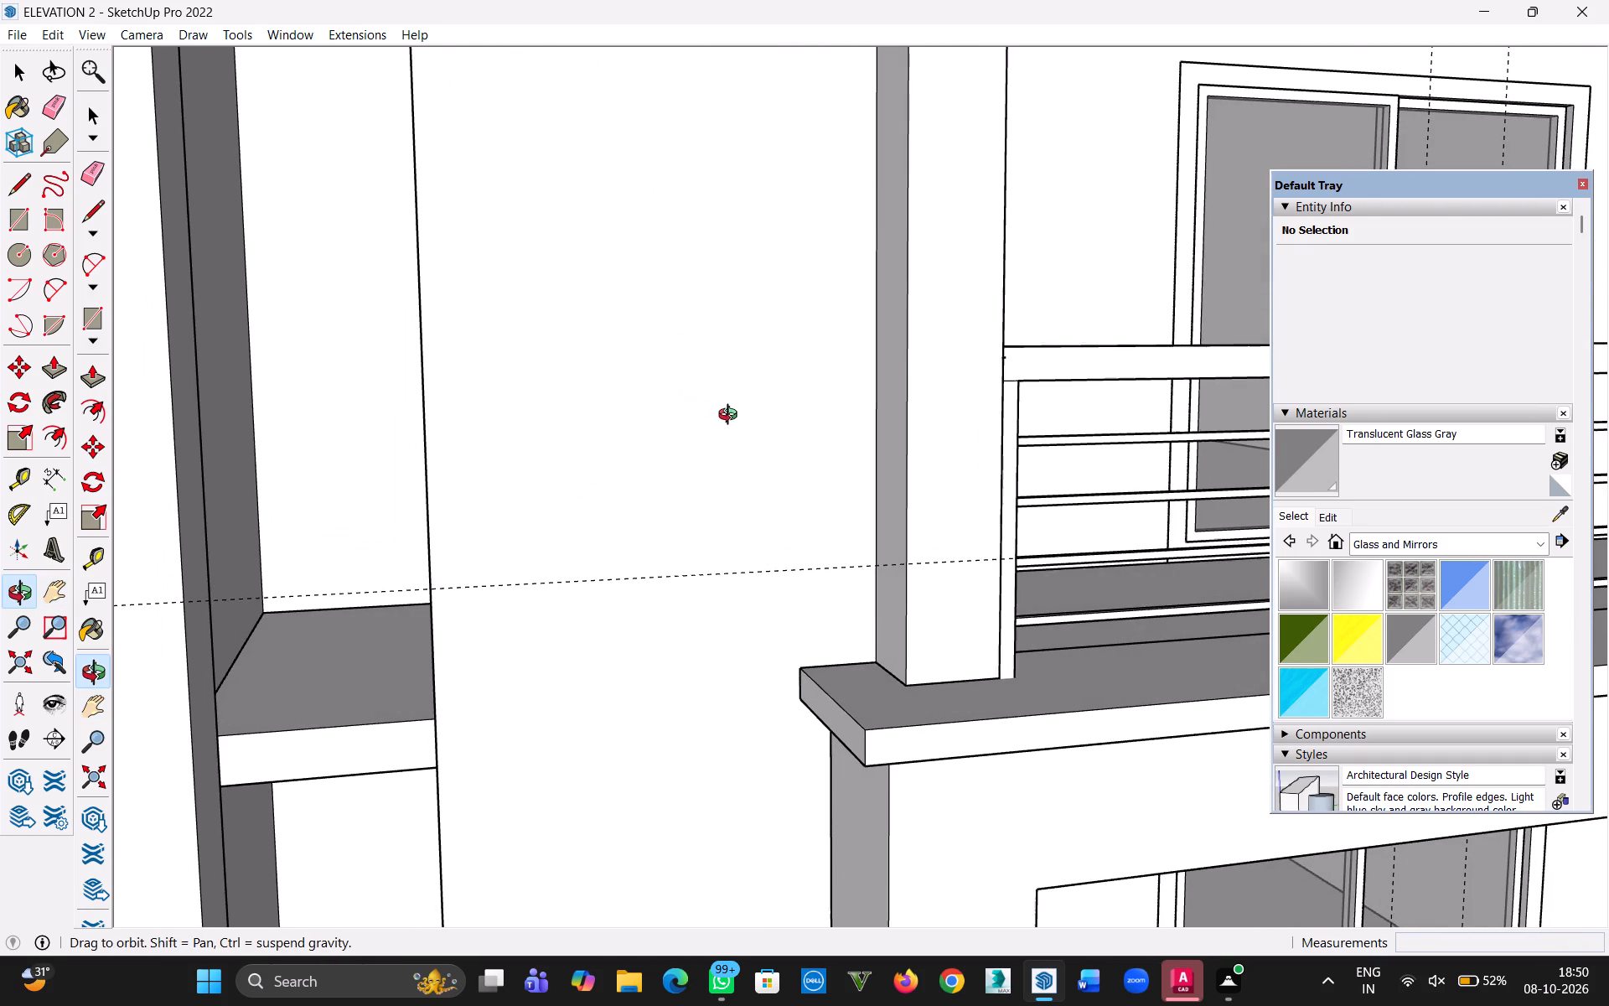
pyautogui.moveTo(732, 417); pyautogui.dragTo(760, 425, button='middle')
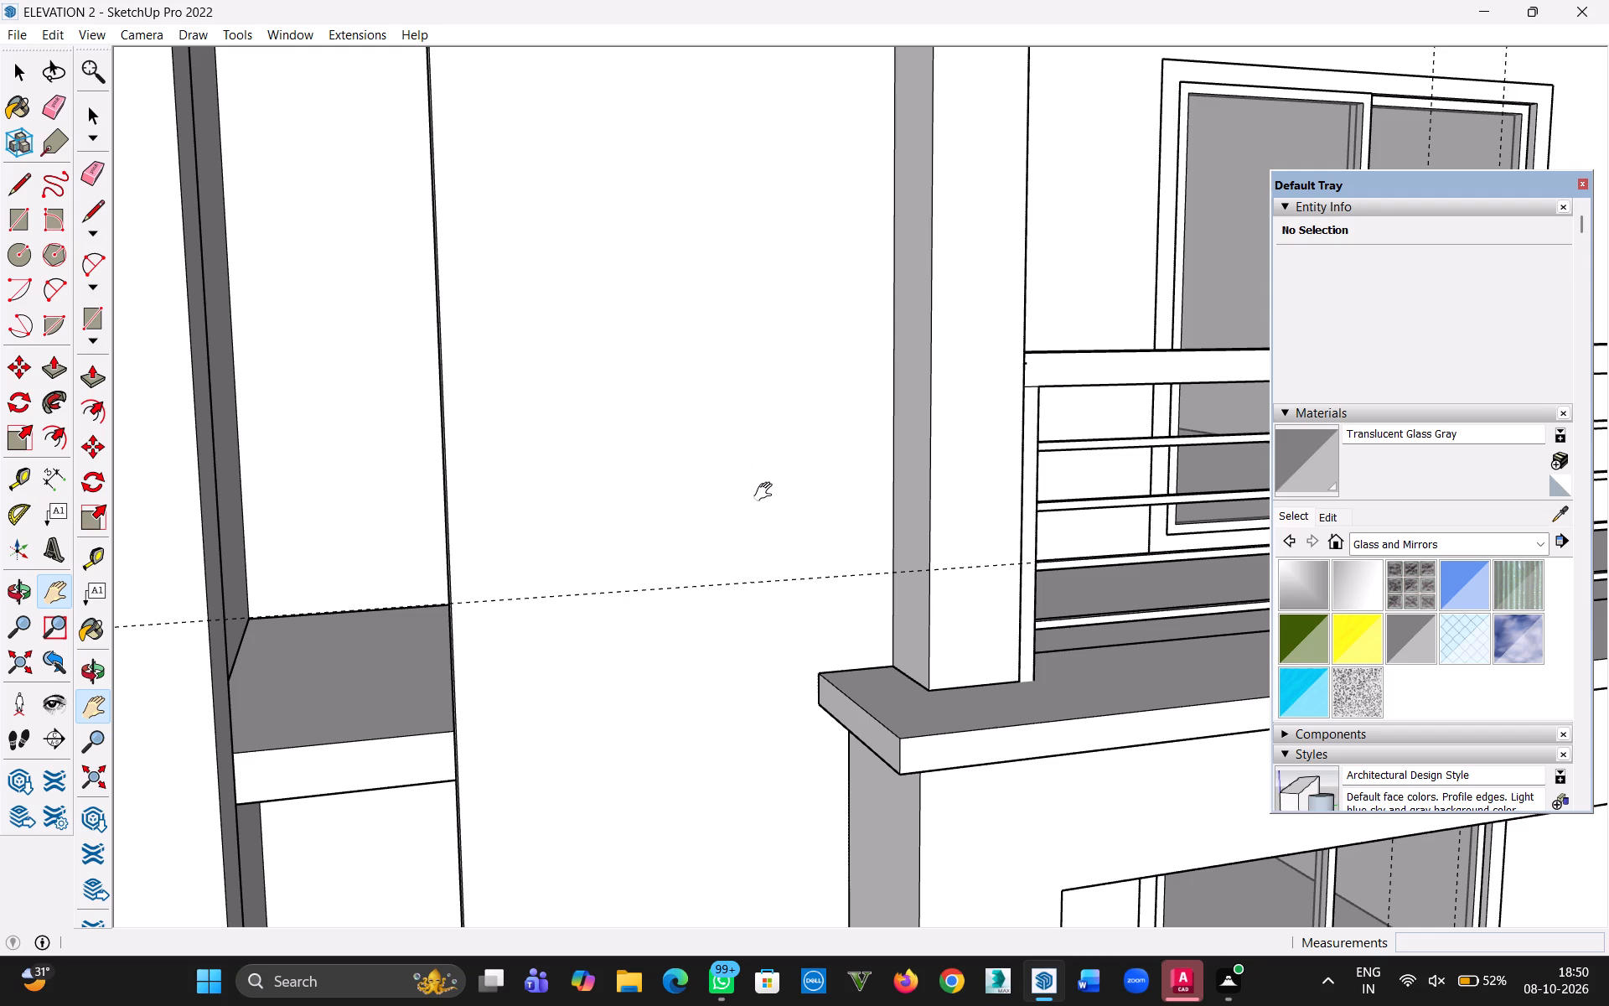
pyautogui.scroll(-8, 767, 492)
pyautogui.moveTo(784, 498); pyautogui.dragTo(653, 416, button='middle')
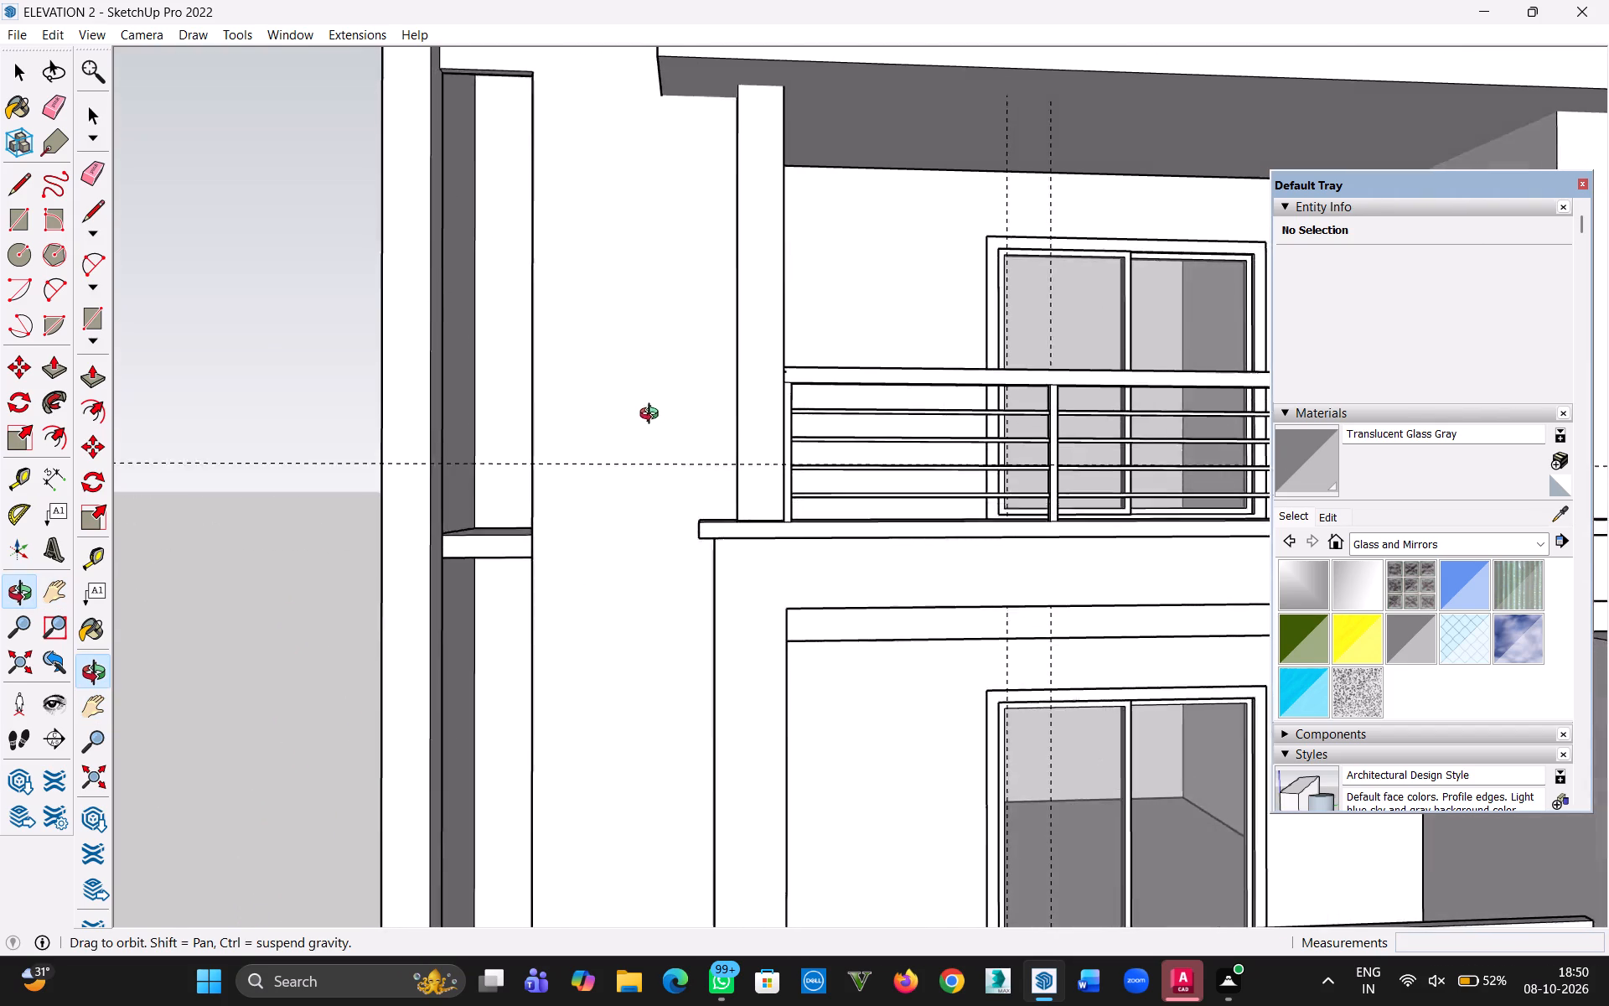
pyautogui.moveTo(653, 416); pyautogui.dragTo(664, 459, button='middle')
pyautogui.scroll(-6, 663, 454)
pyautogui.moveTo(659, 392); pyautogui.dragTo(668, 508, button='middle')
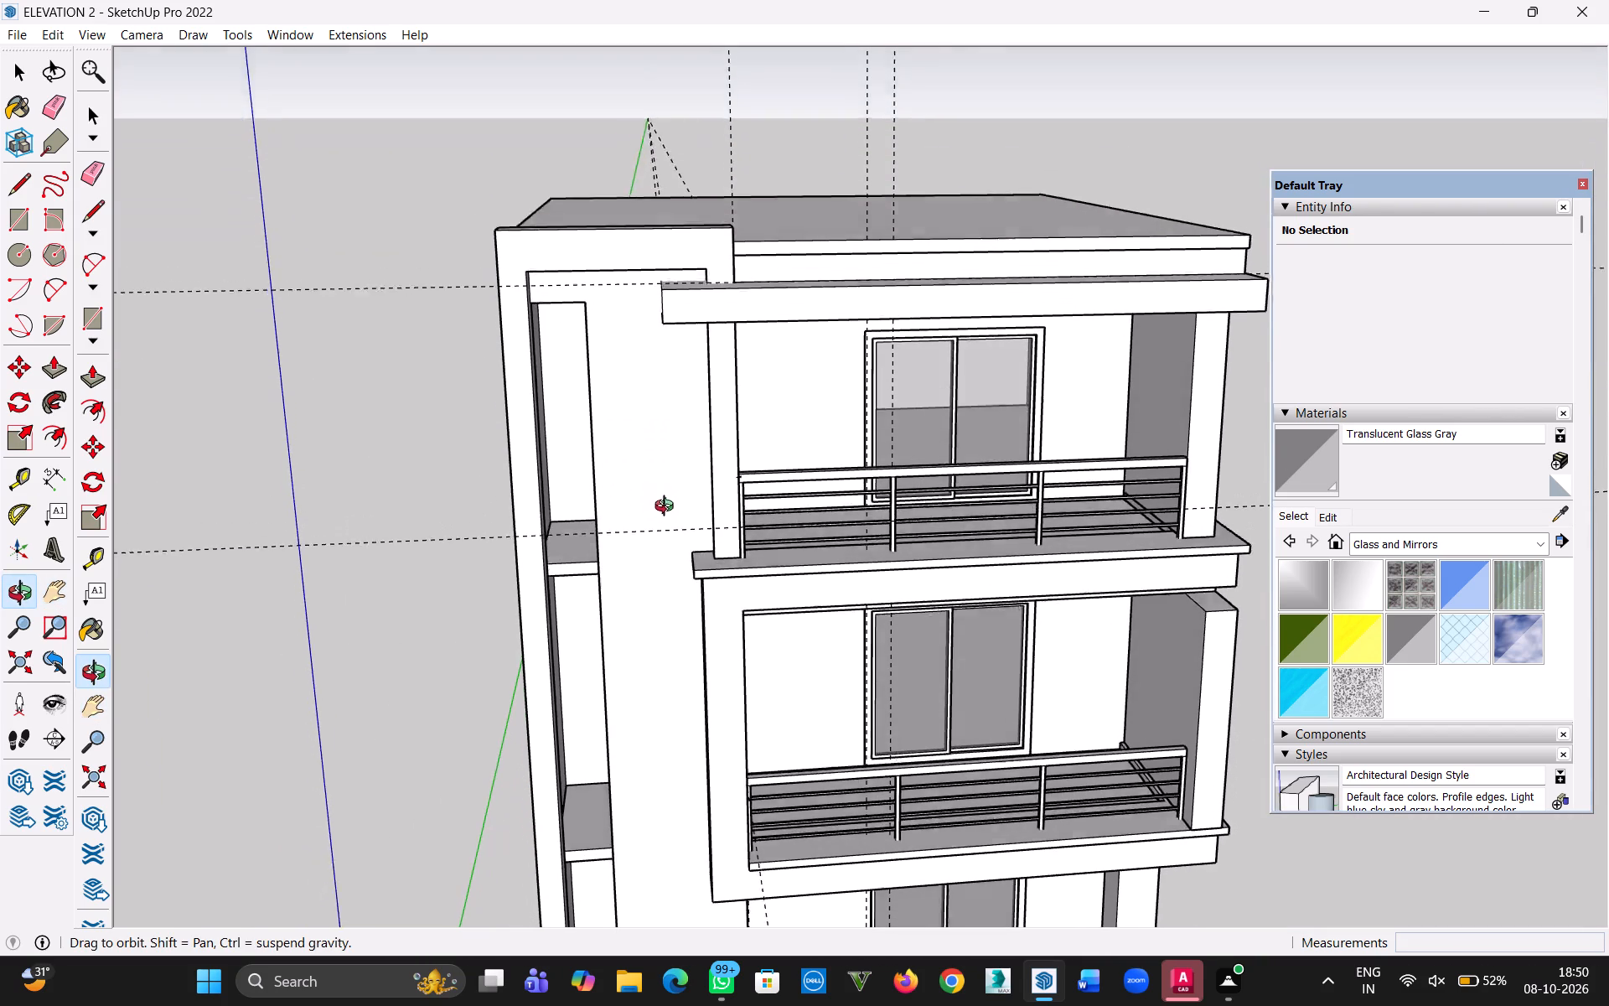
pyautogui.moveTo(668, 508); pyautogui.dragTo(668, 532, button='middle')
pyautogui.moveTo(655, 508); pyautogui.dragTo(686, 418, button='middle')
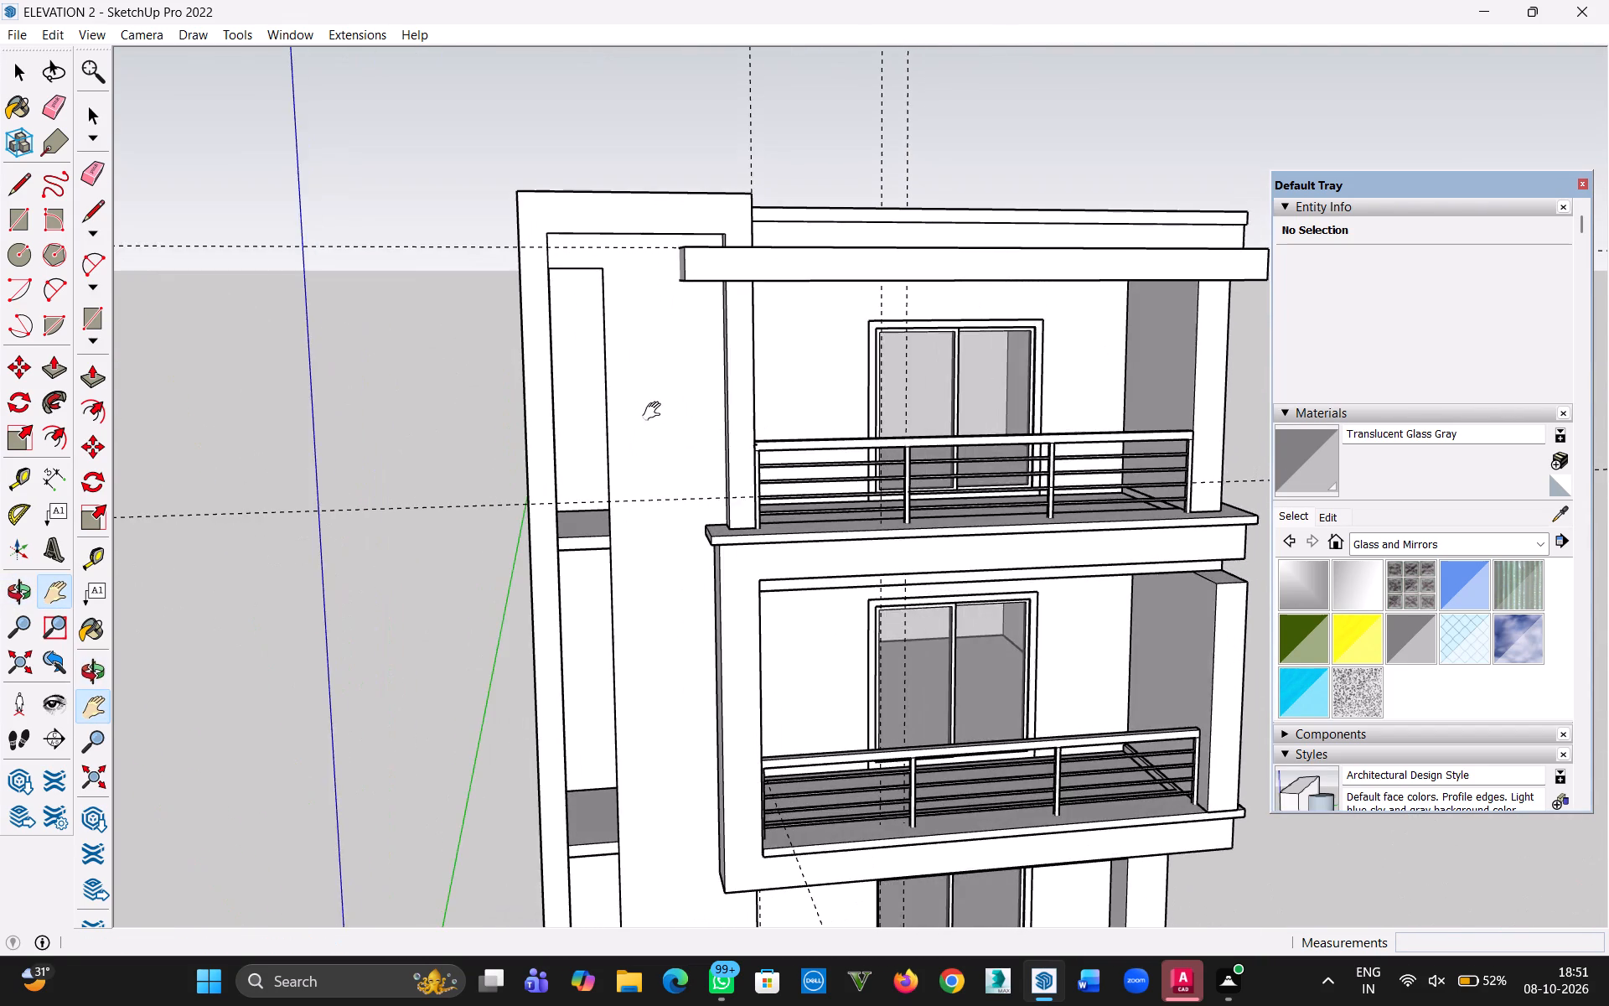
pyautogui.scroll(4, 649, 412)
pyautogui.scroll(-12, 660, 449)
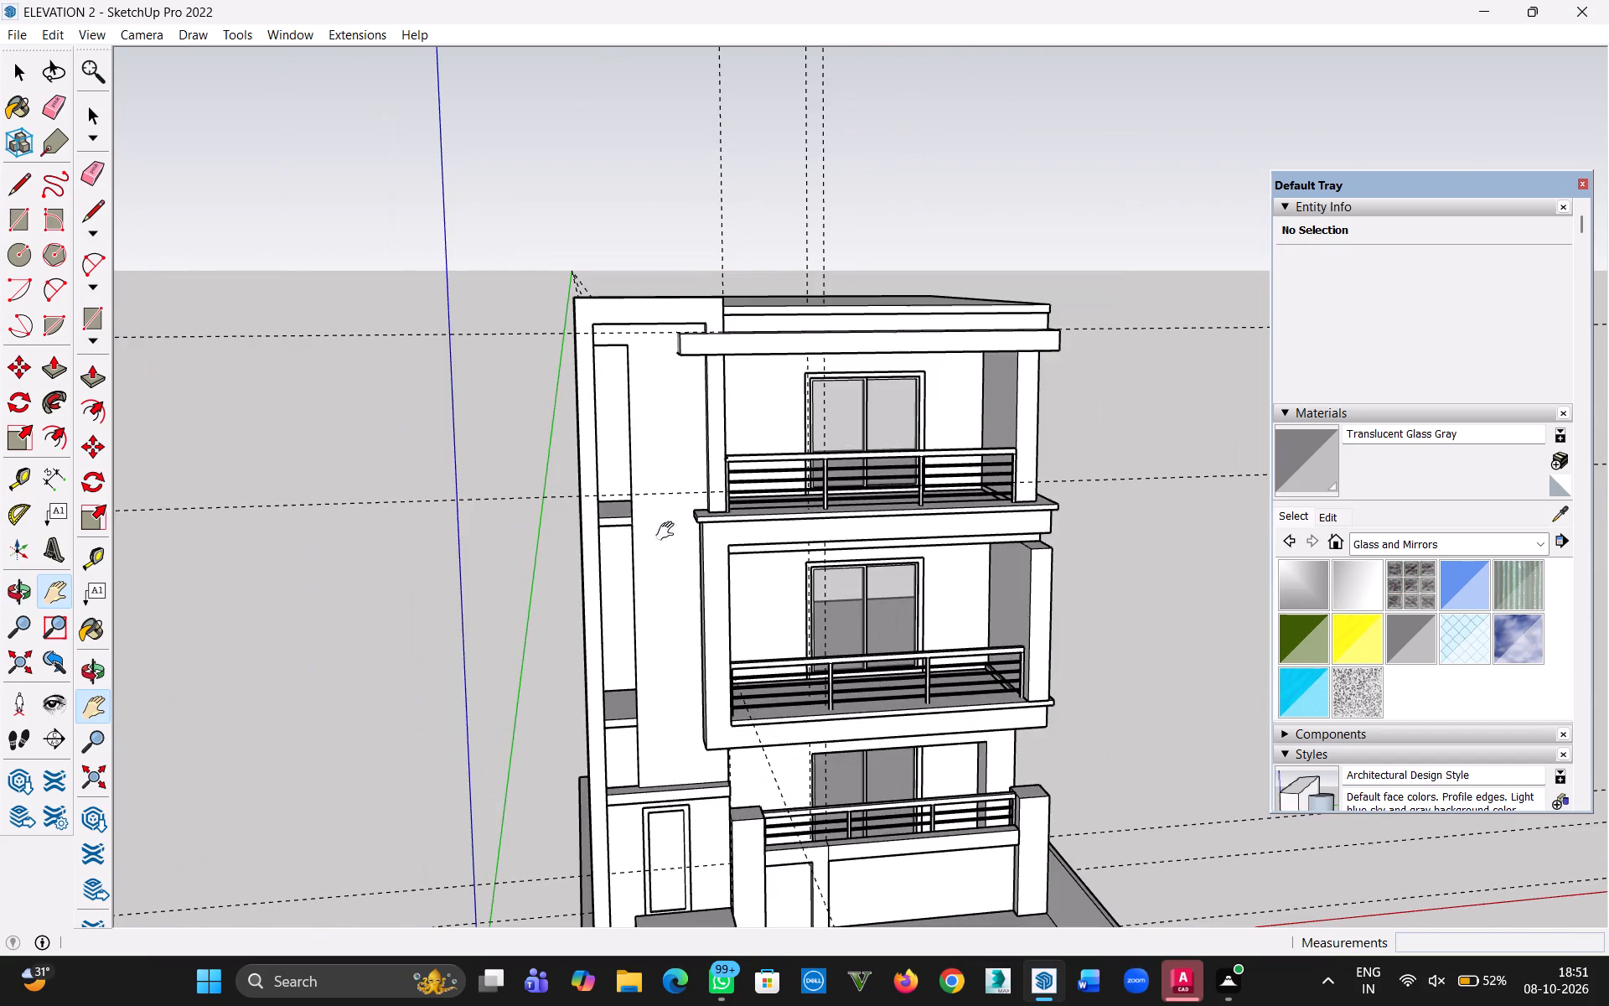
pyautogui.moveTo(787, 583); pyautogui.dragTo(804, 599, button='middle')
pyautogui.scroll(8, 696, 656)
pyautogui.moveTo(791, 651); pyautogui.dragTo(753, 609, button='middle')
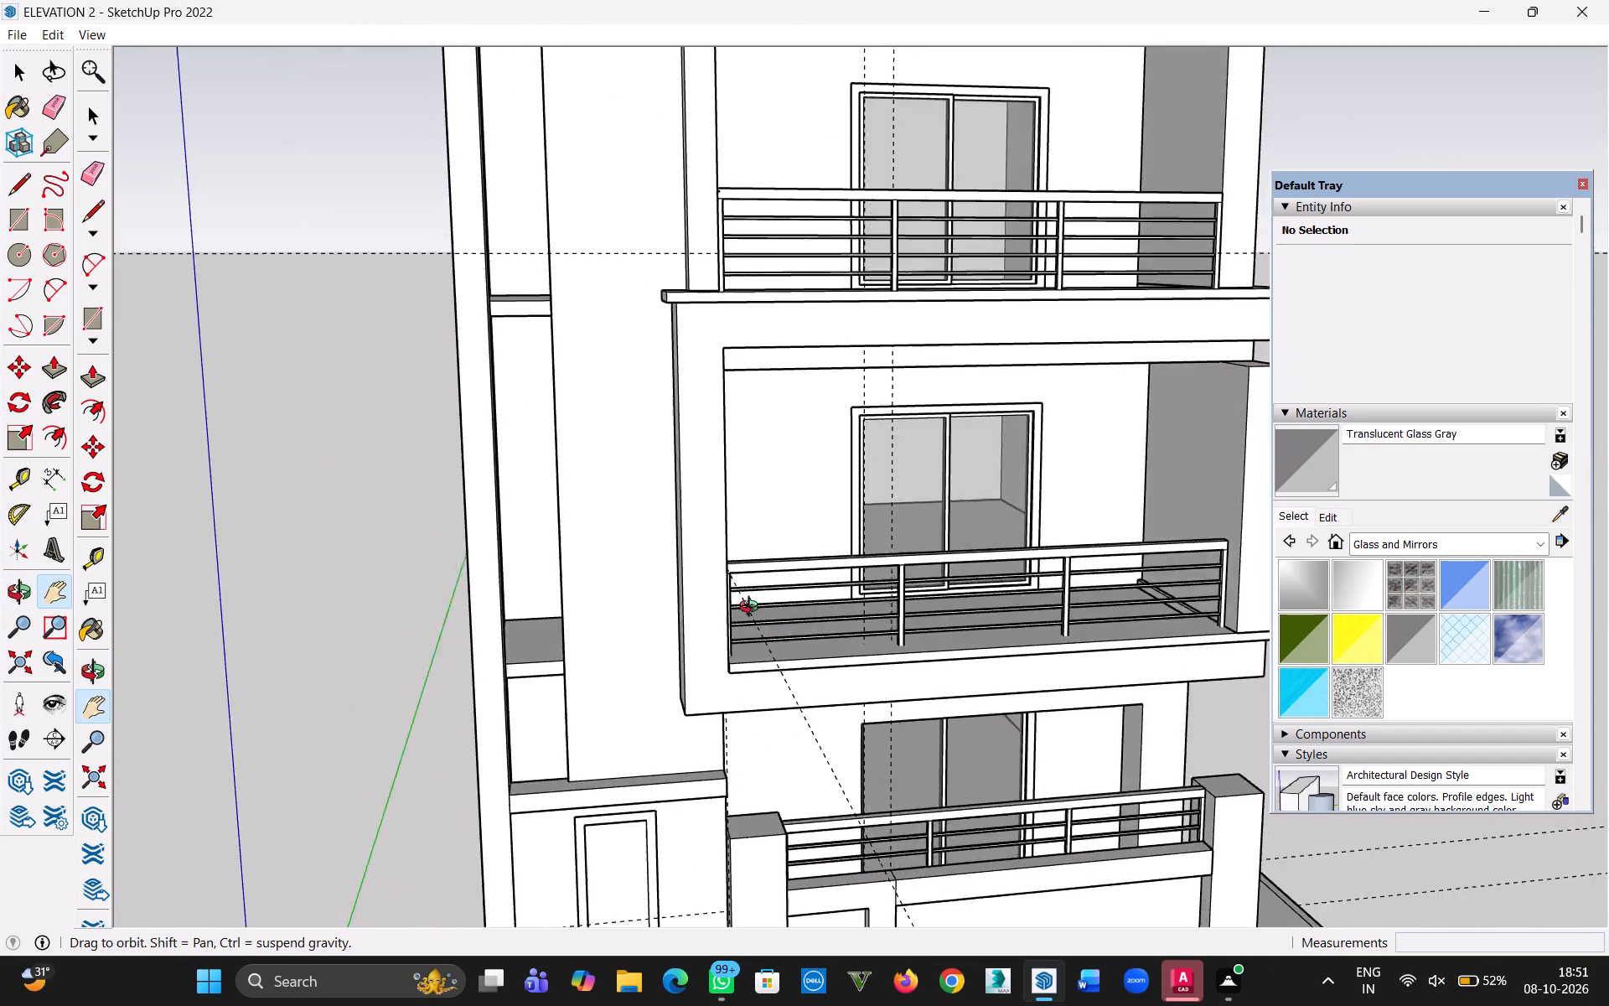
pyautogui.moveTo(753, 609); pyautogui.dragTo(562, 423, button='middle')
pyautogui.moveTo(407, 356); pyautogui.dragTo(381, 360, button='middle')
pyautogui.moveTo(727, 614); pyautogui.dragTo(547, 669, button='middle')
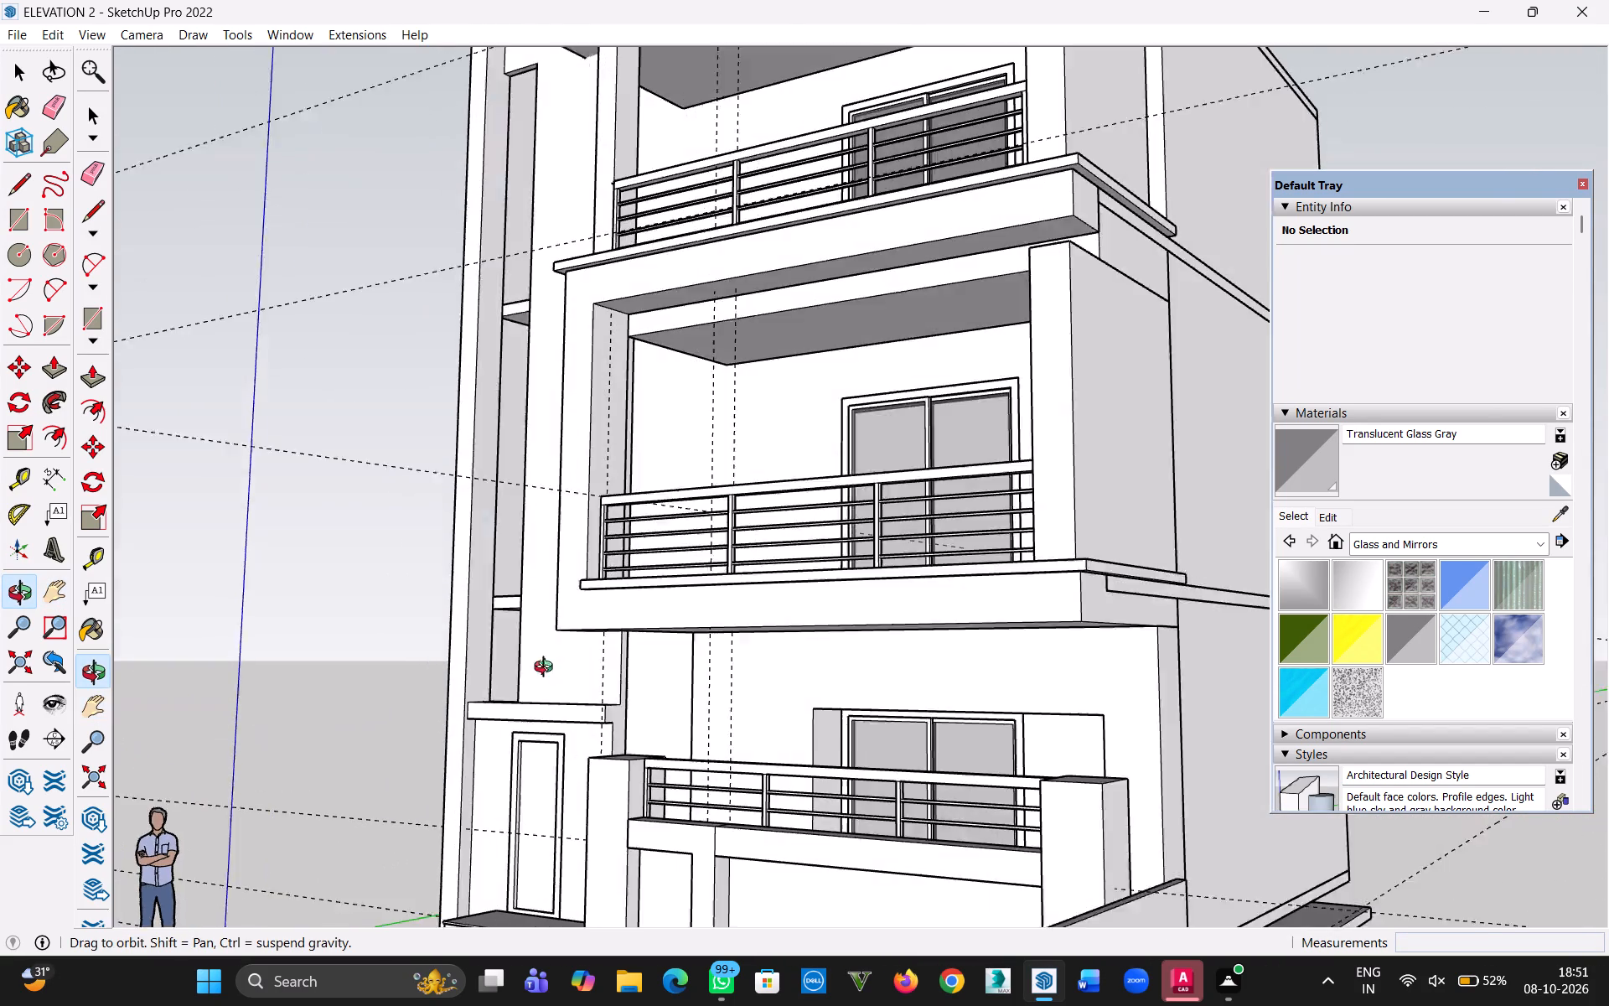
pyautogui.moveTo(547, 669); pyautogui.dragTo(598, 705, button='middle')
# Inside the house group, pull the tall wall face above the entrance ledge outward by 1", then close the group.
pyautogui.scroll(9, 564, 697)
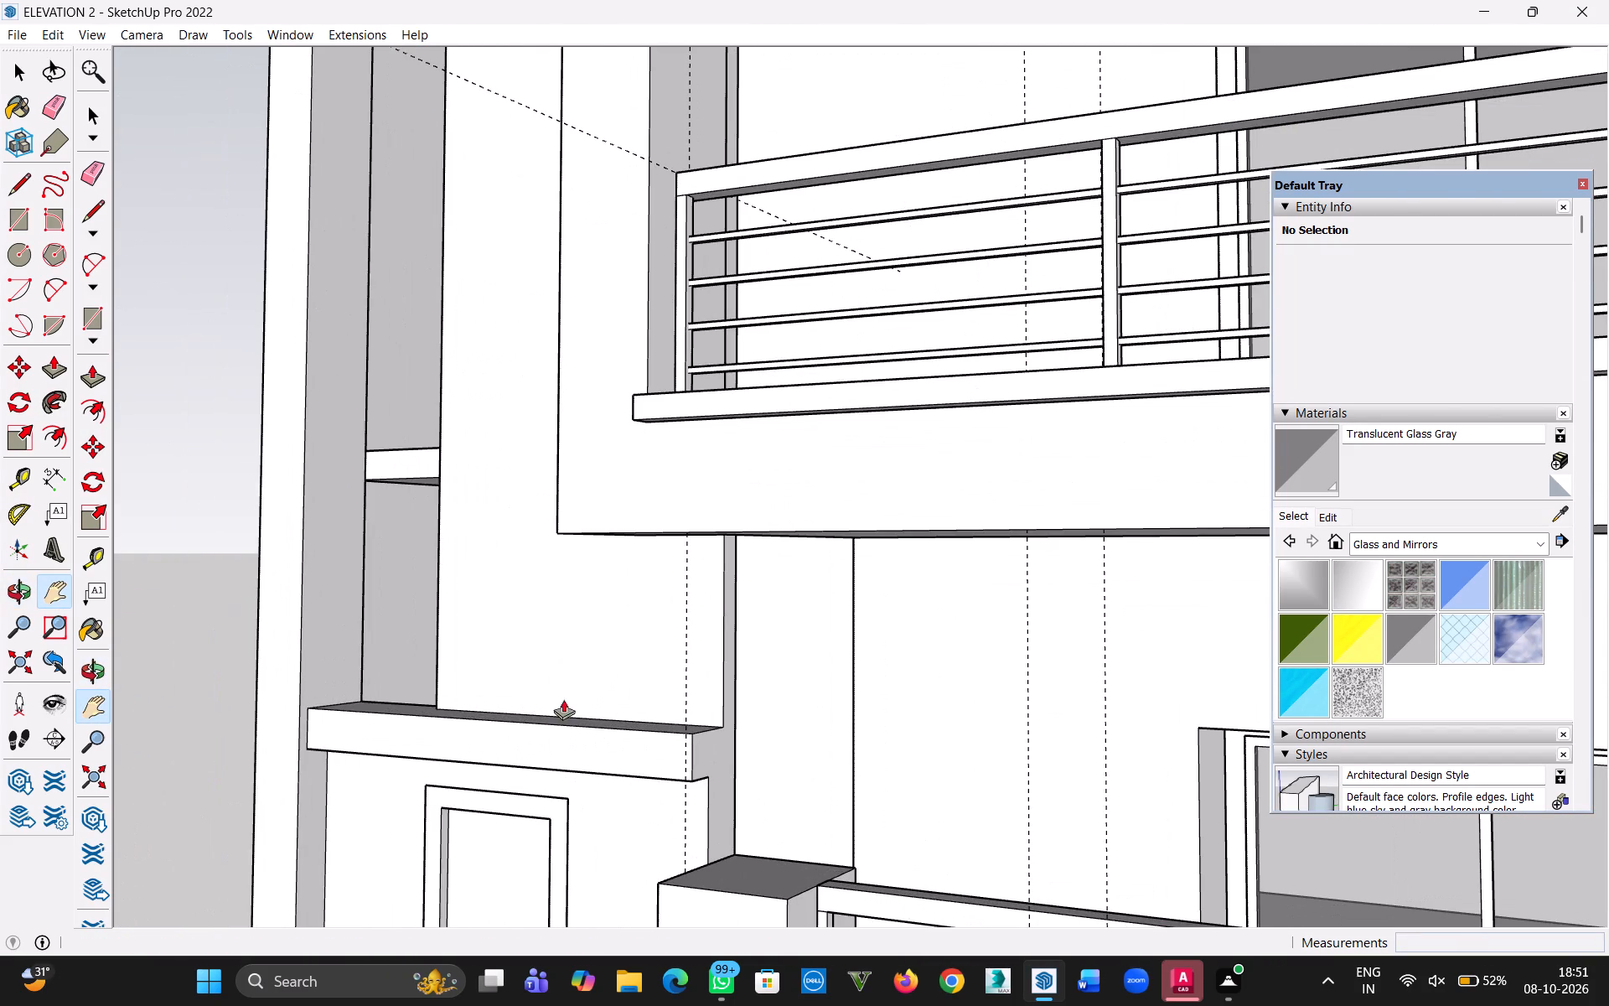
pyautogui.press('p')
pyautogui.click(570, 640)
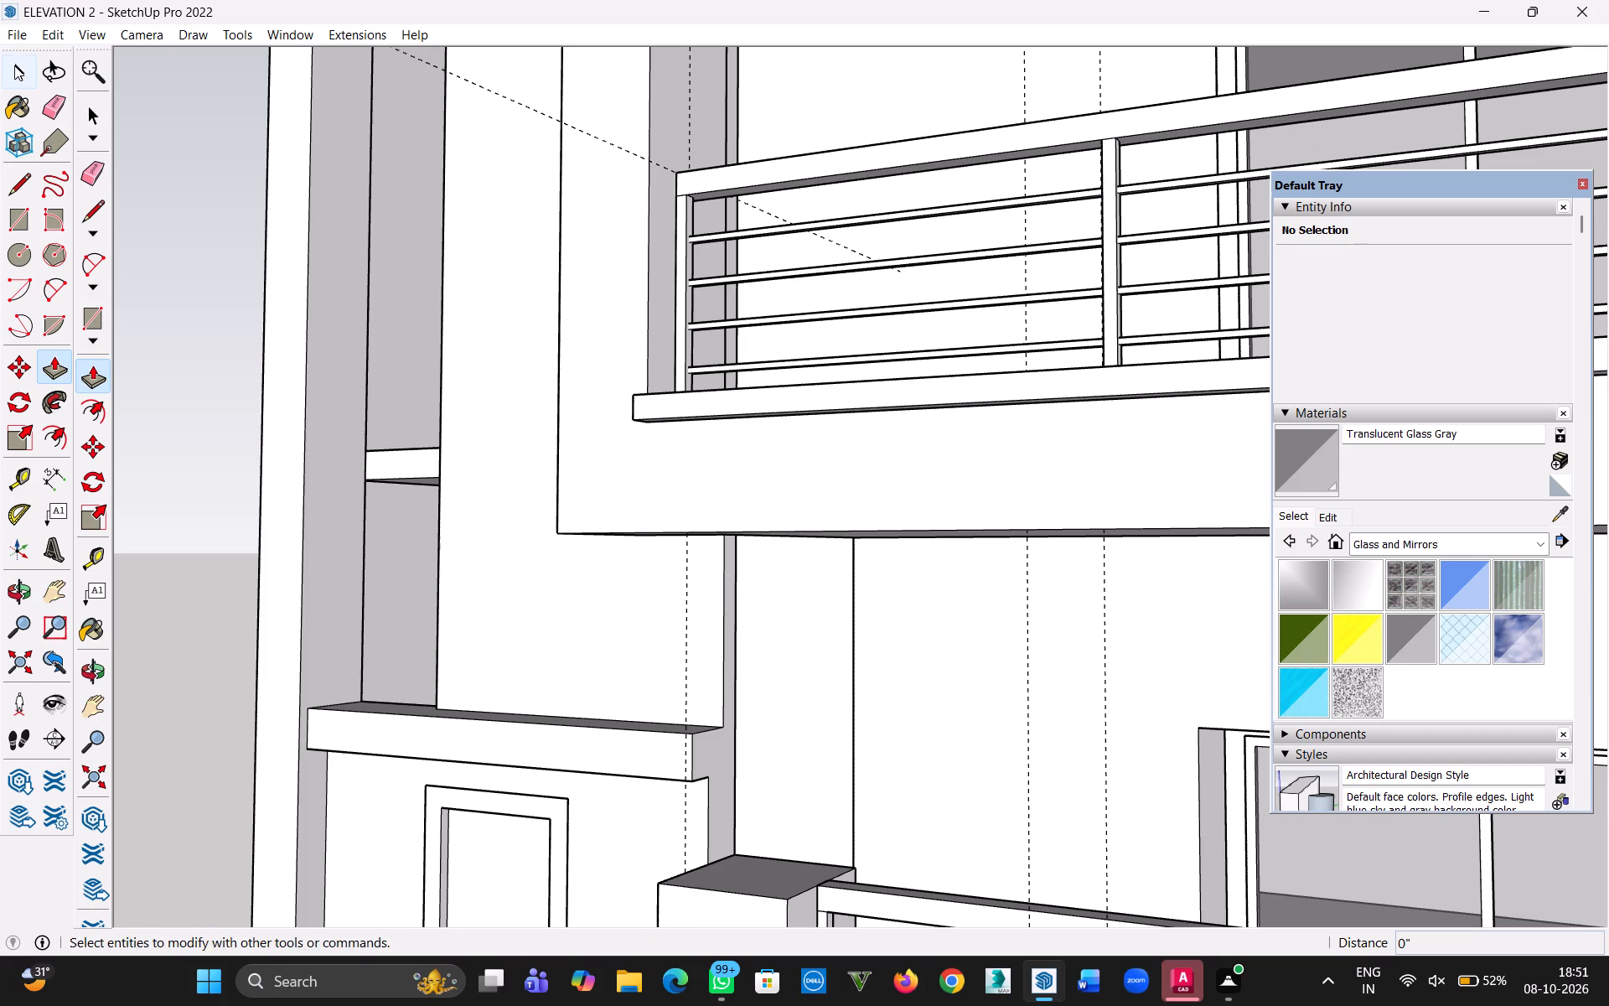
pyautogui.click(14, 65)
pyautogui.doubleClick(463, 563)
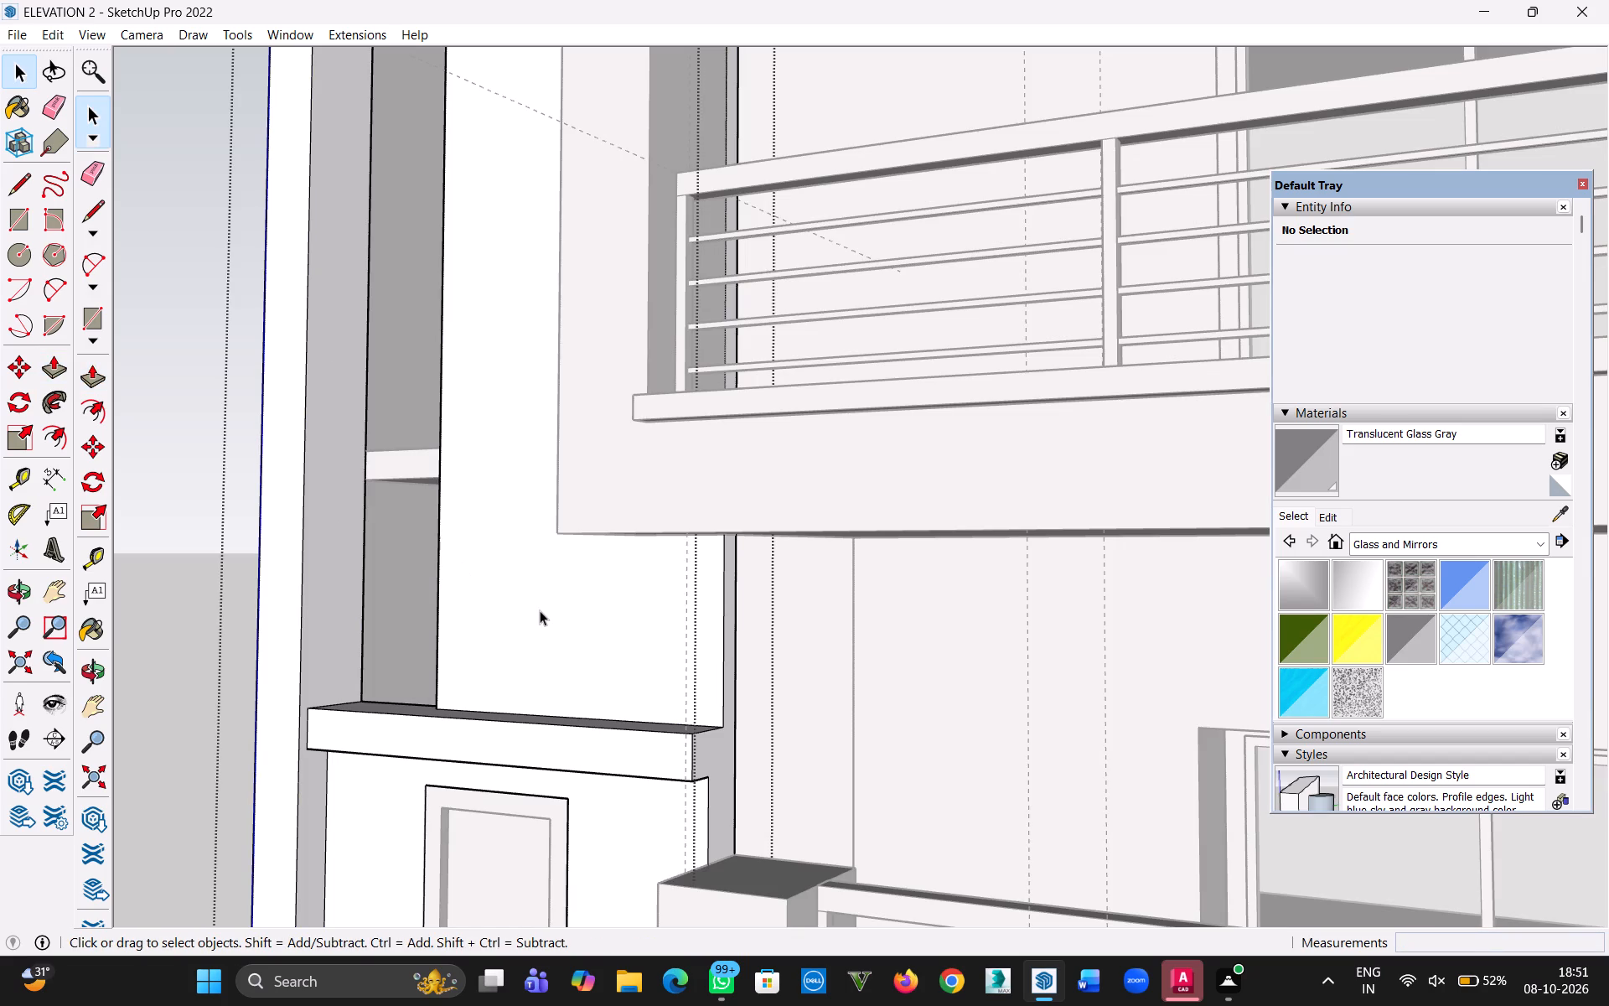
pyautogui.press('p')
pyautogui.click(546, 594)
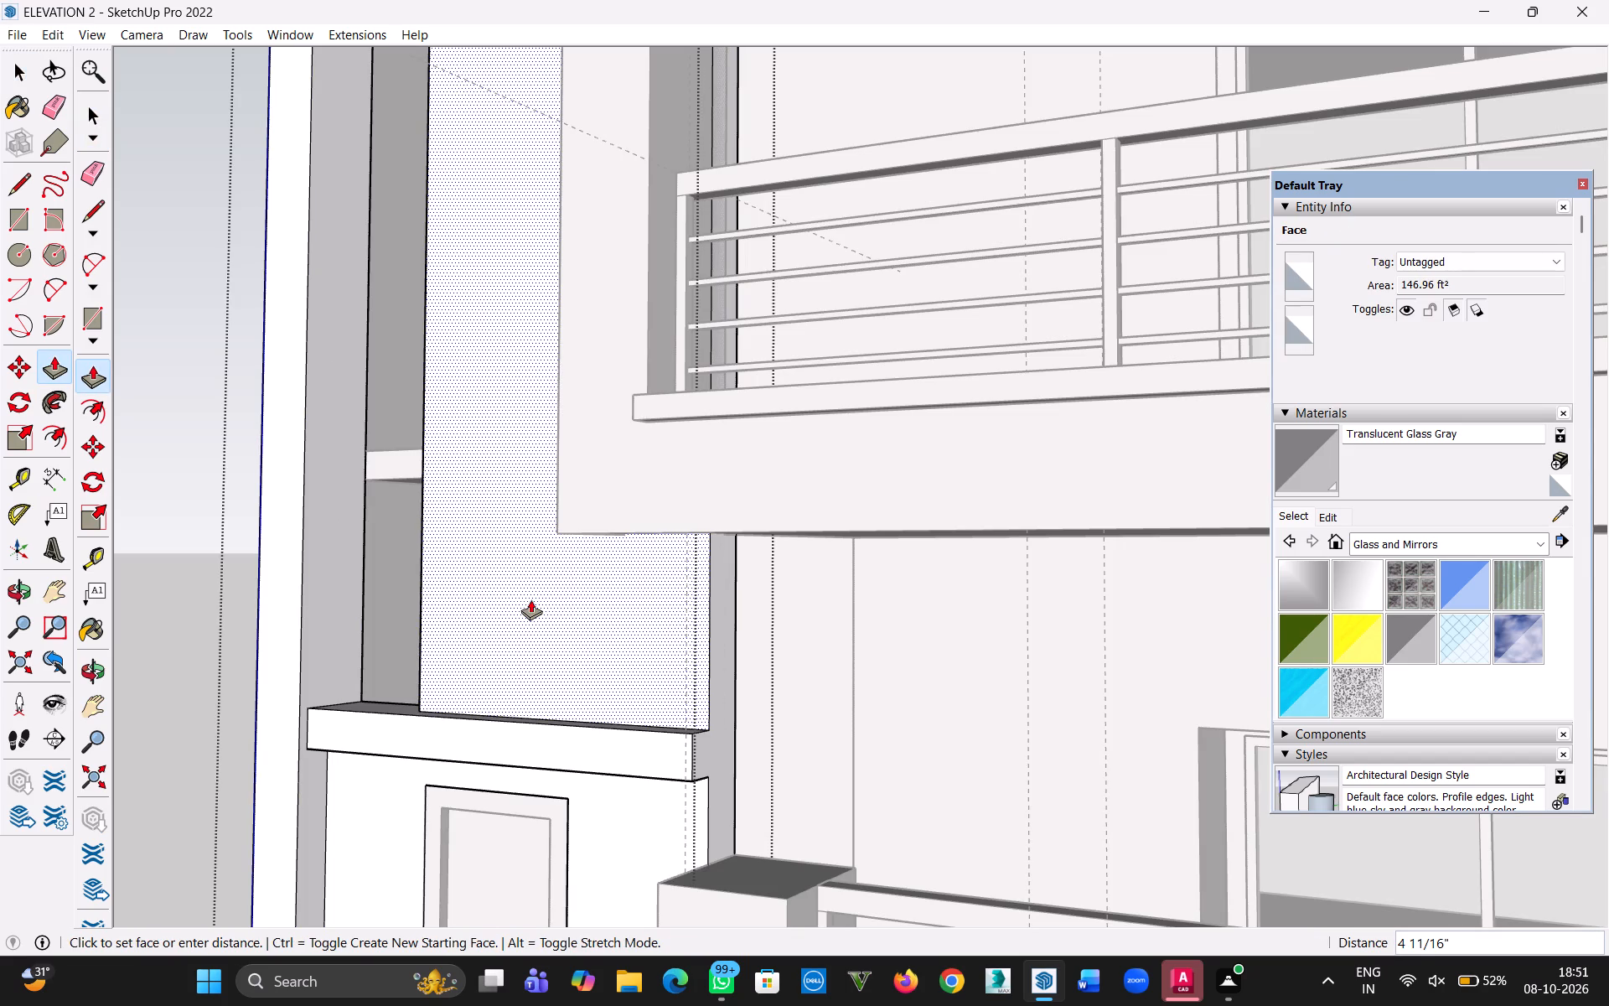
pyautogui.press('Escape')
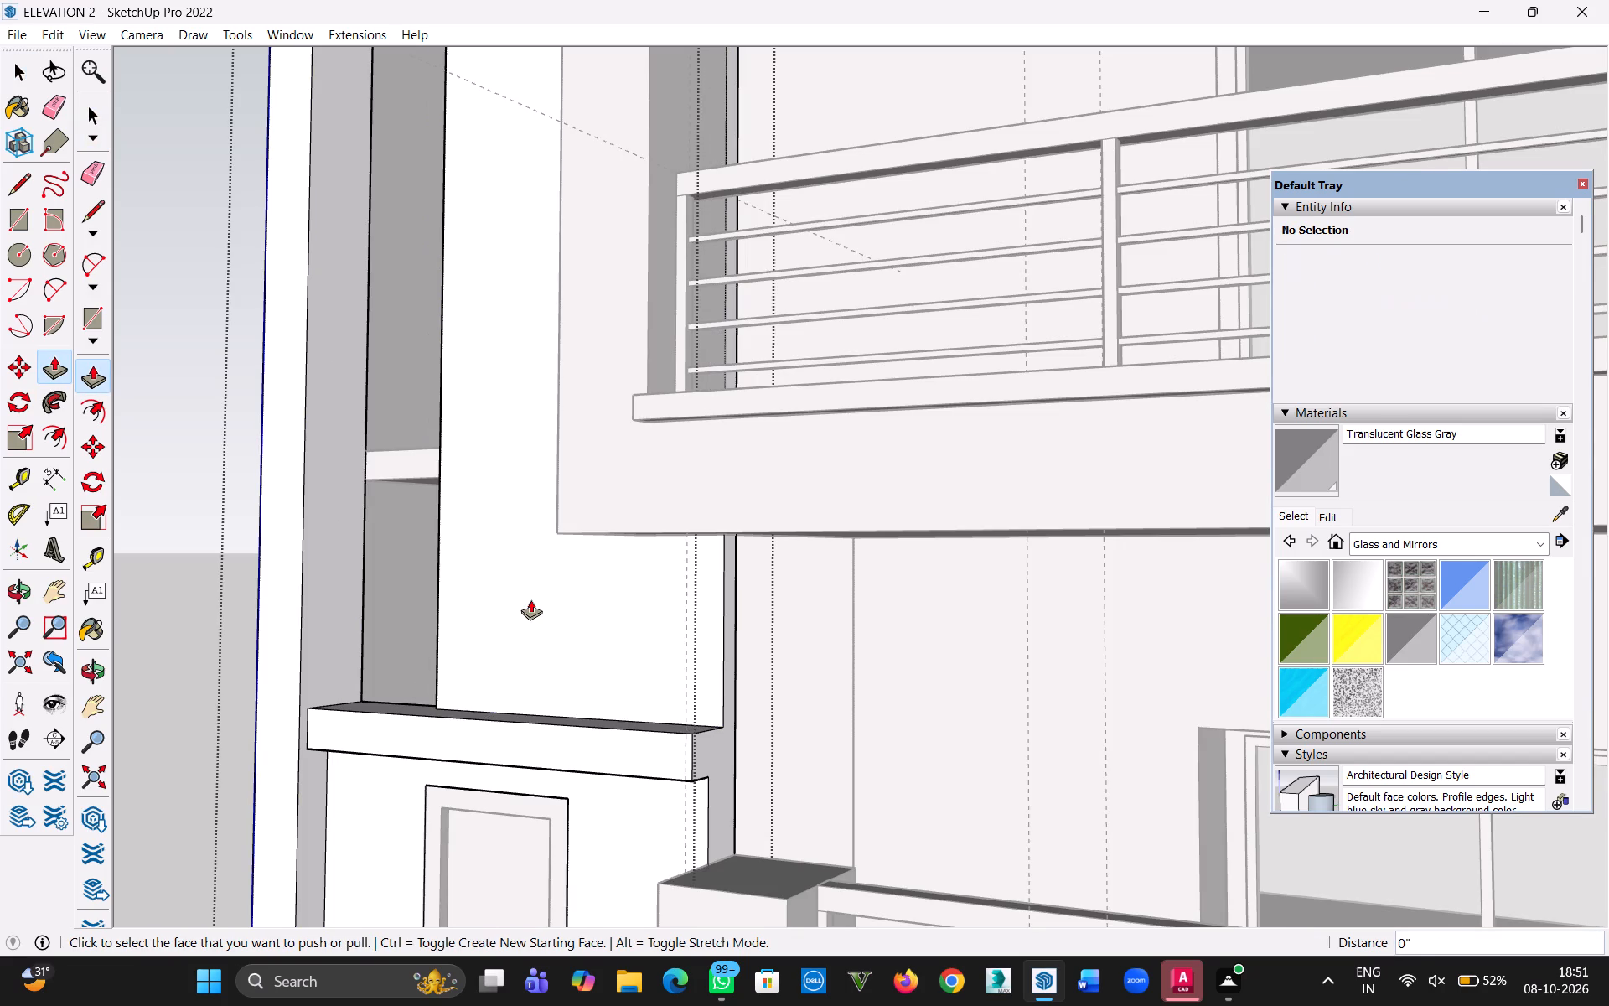
pyautogui.click(545, 595)
pyautogui.write('1"')
pyautogui.press('Return')
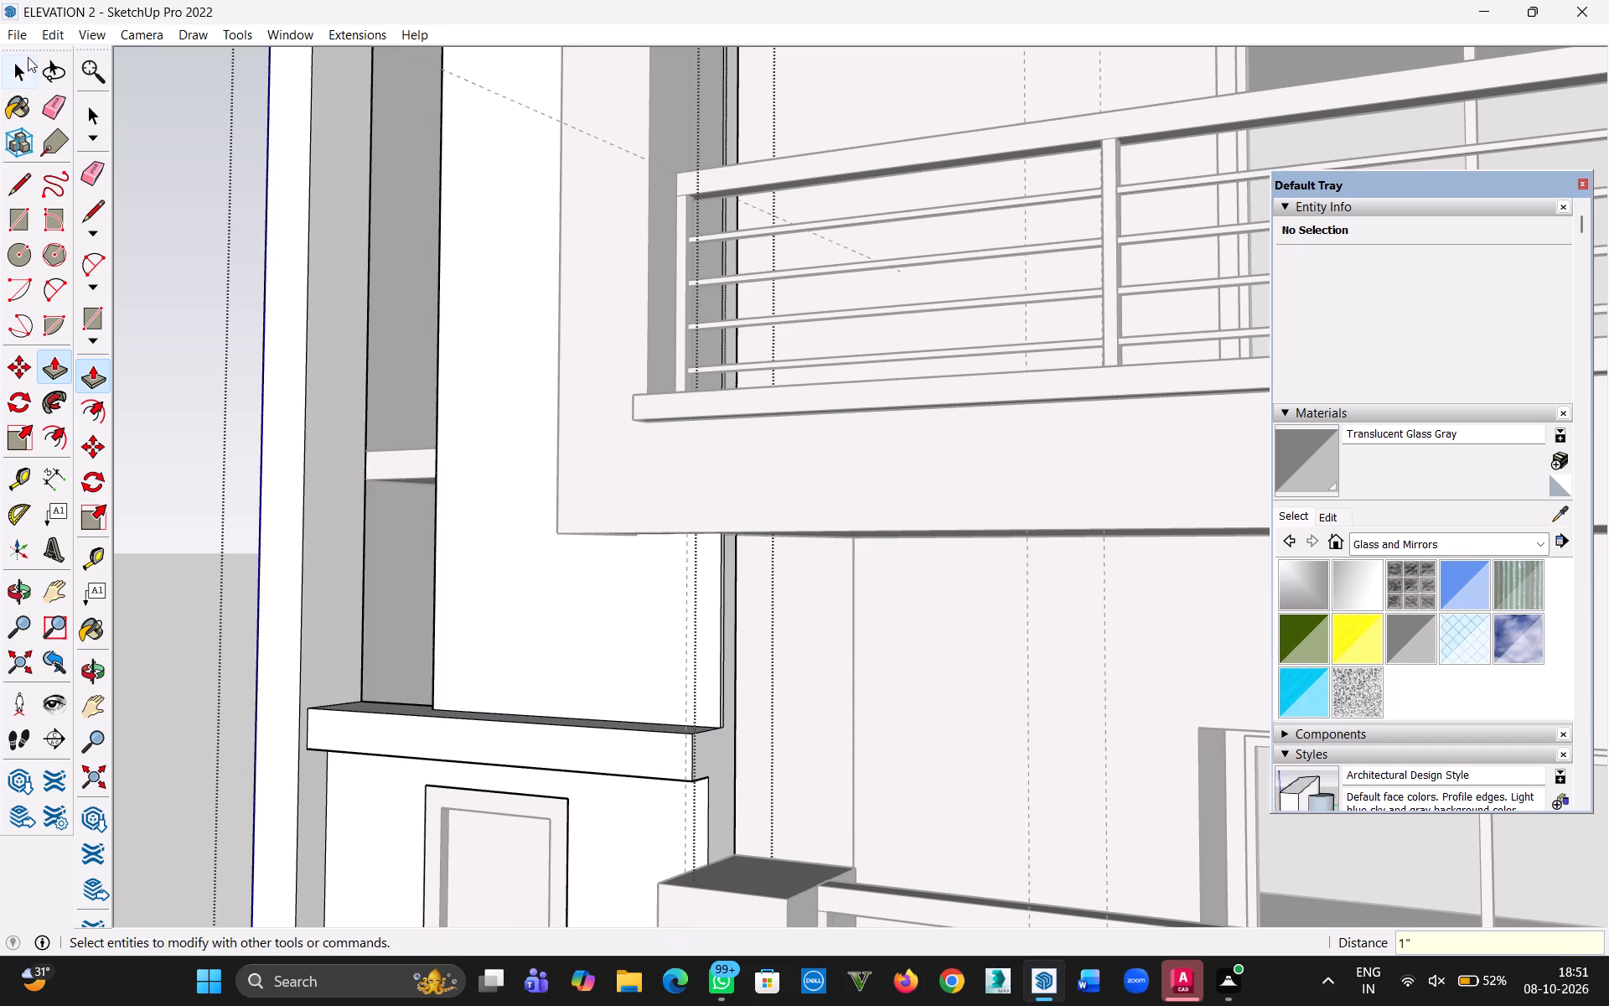
pyautogui.click(28, 67)
pyautogui.click(237, 219)
pyautogui.doubleClick(179, 215)
# Inspect where the pulled wall face meets the middle balcony and entrance ledge, and review the lower facade.
pyautogui.moveTo(202, 220); pyautogui.dragTo(249, 252, button='middle')
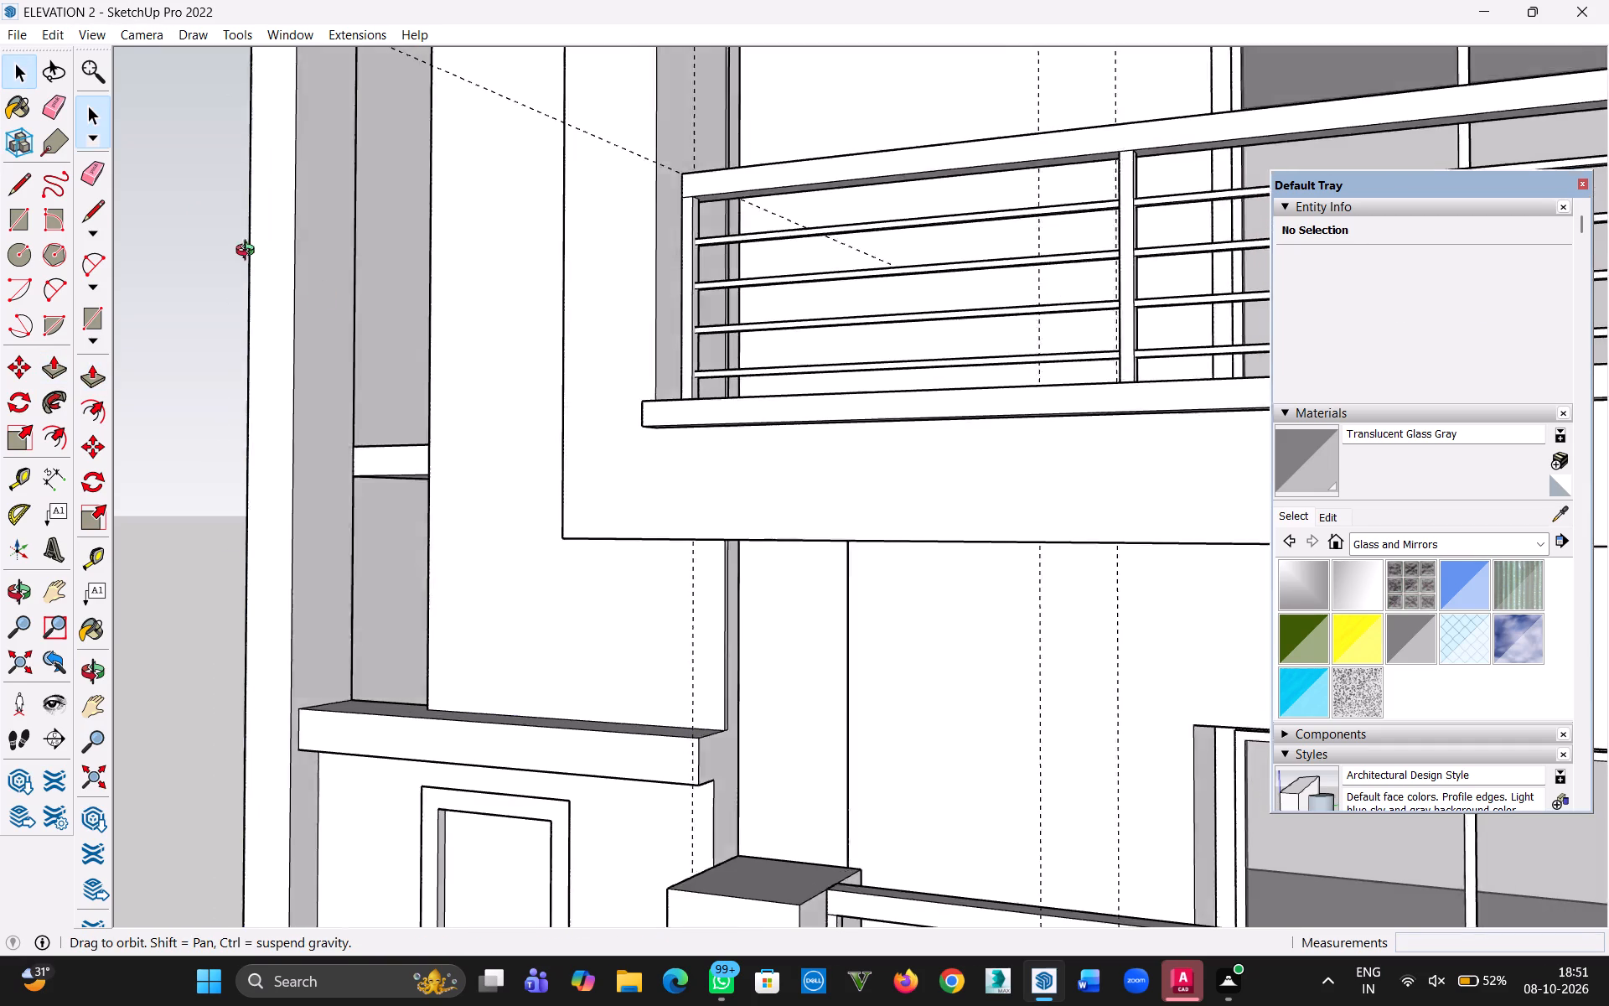
pyautogui.moveTo(249, 252); pyautogui.dragTo(46, 430, button='middle')
pyautogui.scroll(2, 644, 207)
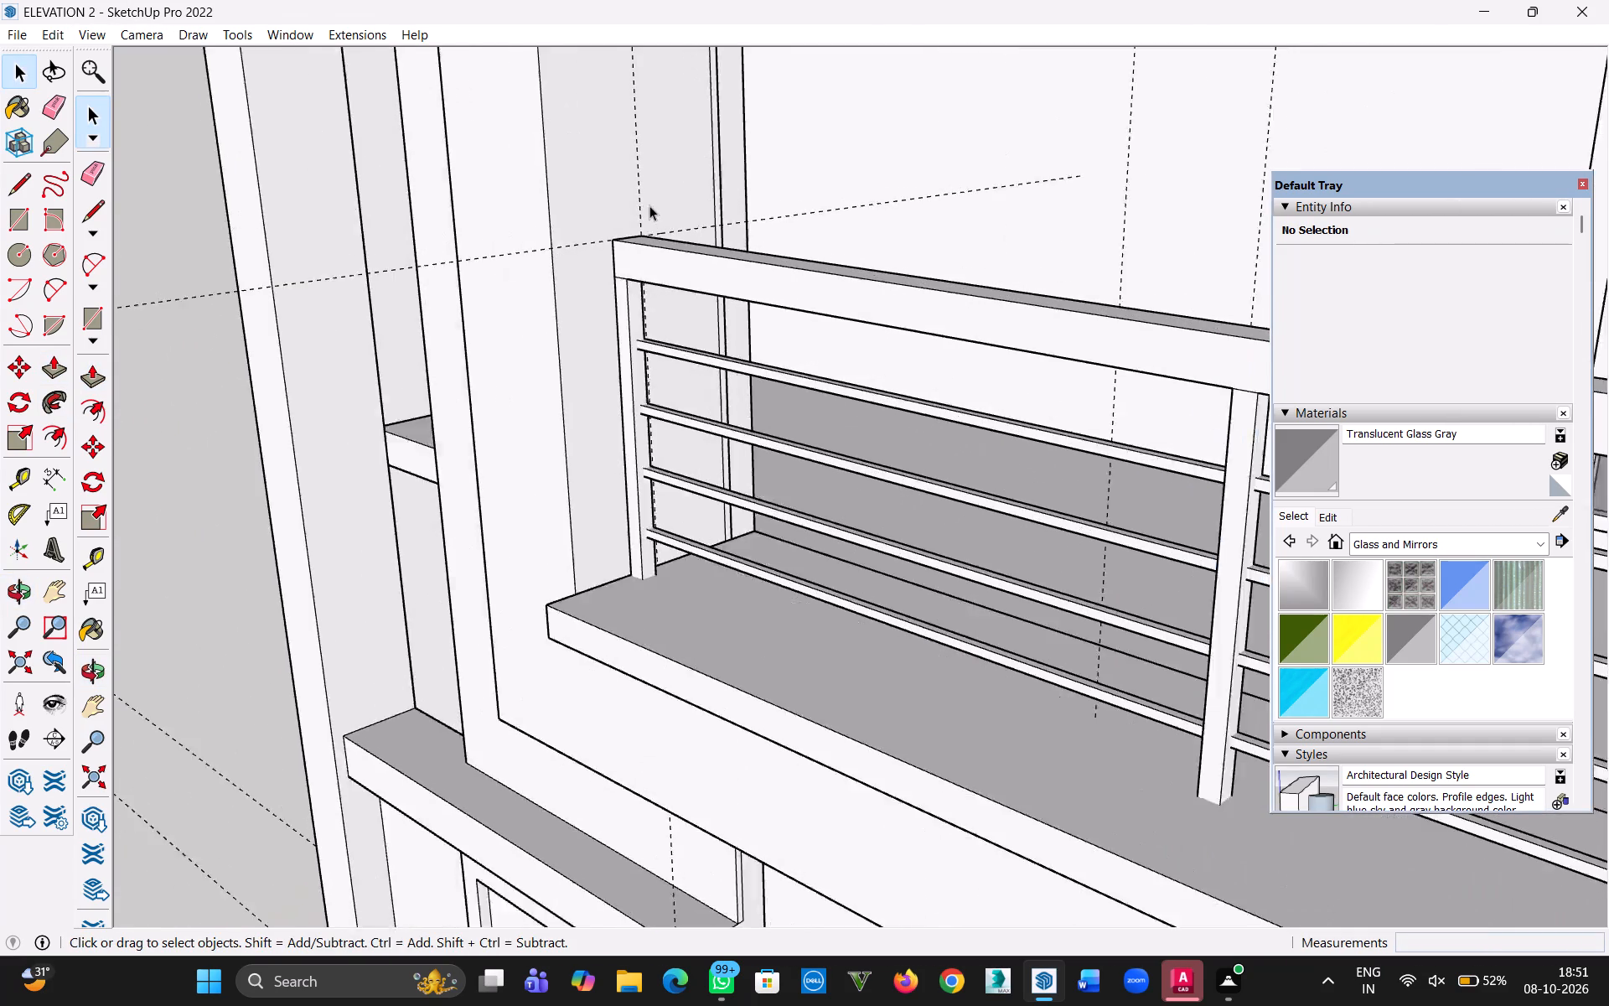
pyautogui.scroll(13, 649, 205)
pyautogui.moveTo(766, 266); pyautogui.dragTo(364, 381, button='middle')
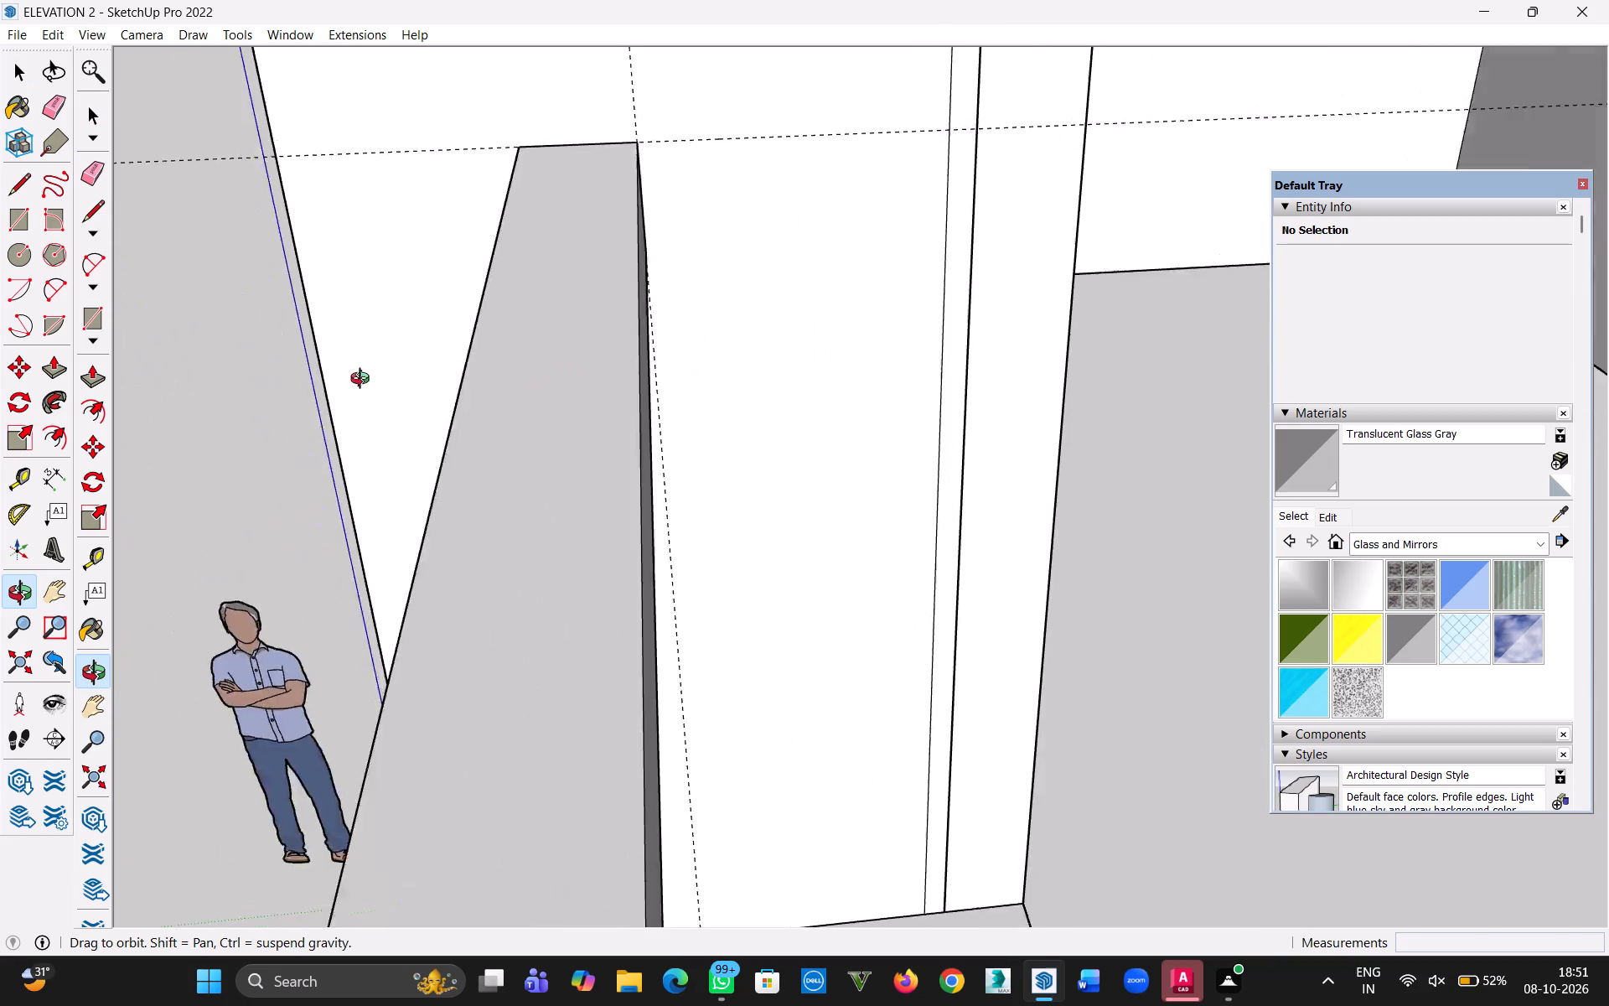
pyautogui.moveTo(364, 381); pyautogui.dragTo(813, 365, button='middle')
pyautogui.scroll(-20, 772, 357)
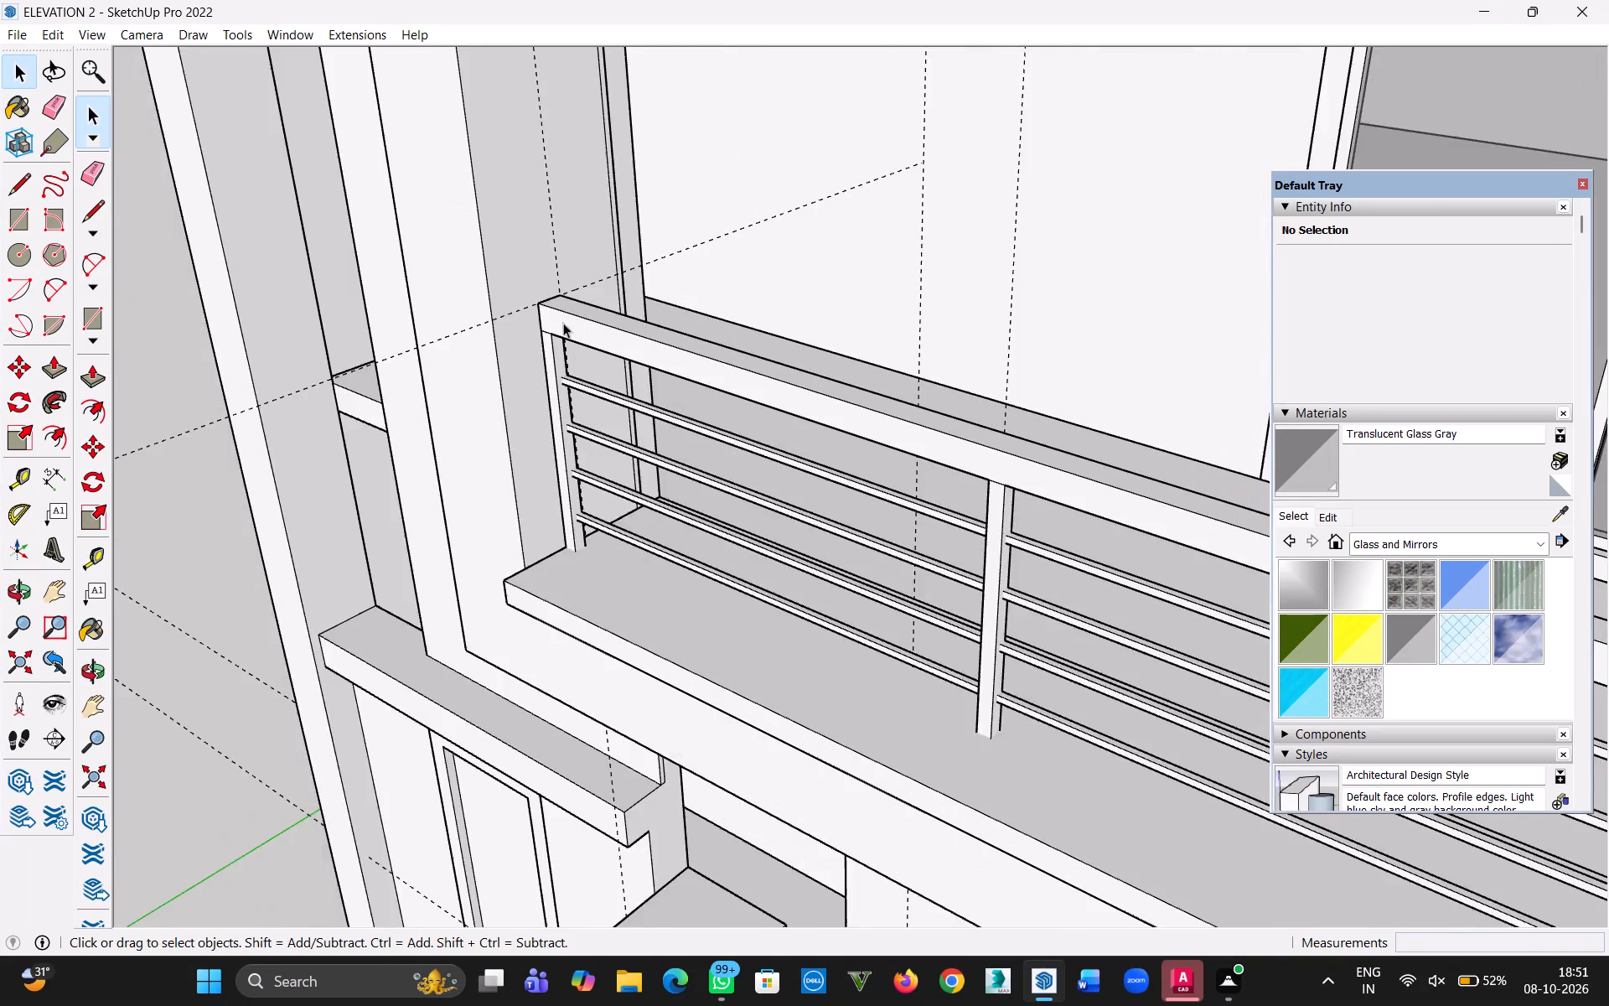
pyautogui.scroll(-18, 563, 323)
pyautogui.moveTo(455, 309); pyautogui.dragTo(876, 132, button='middle')
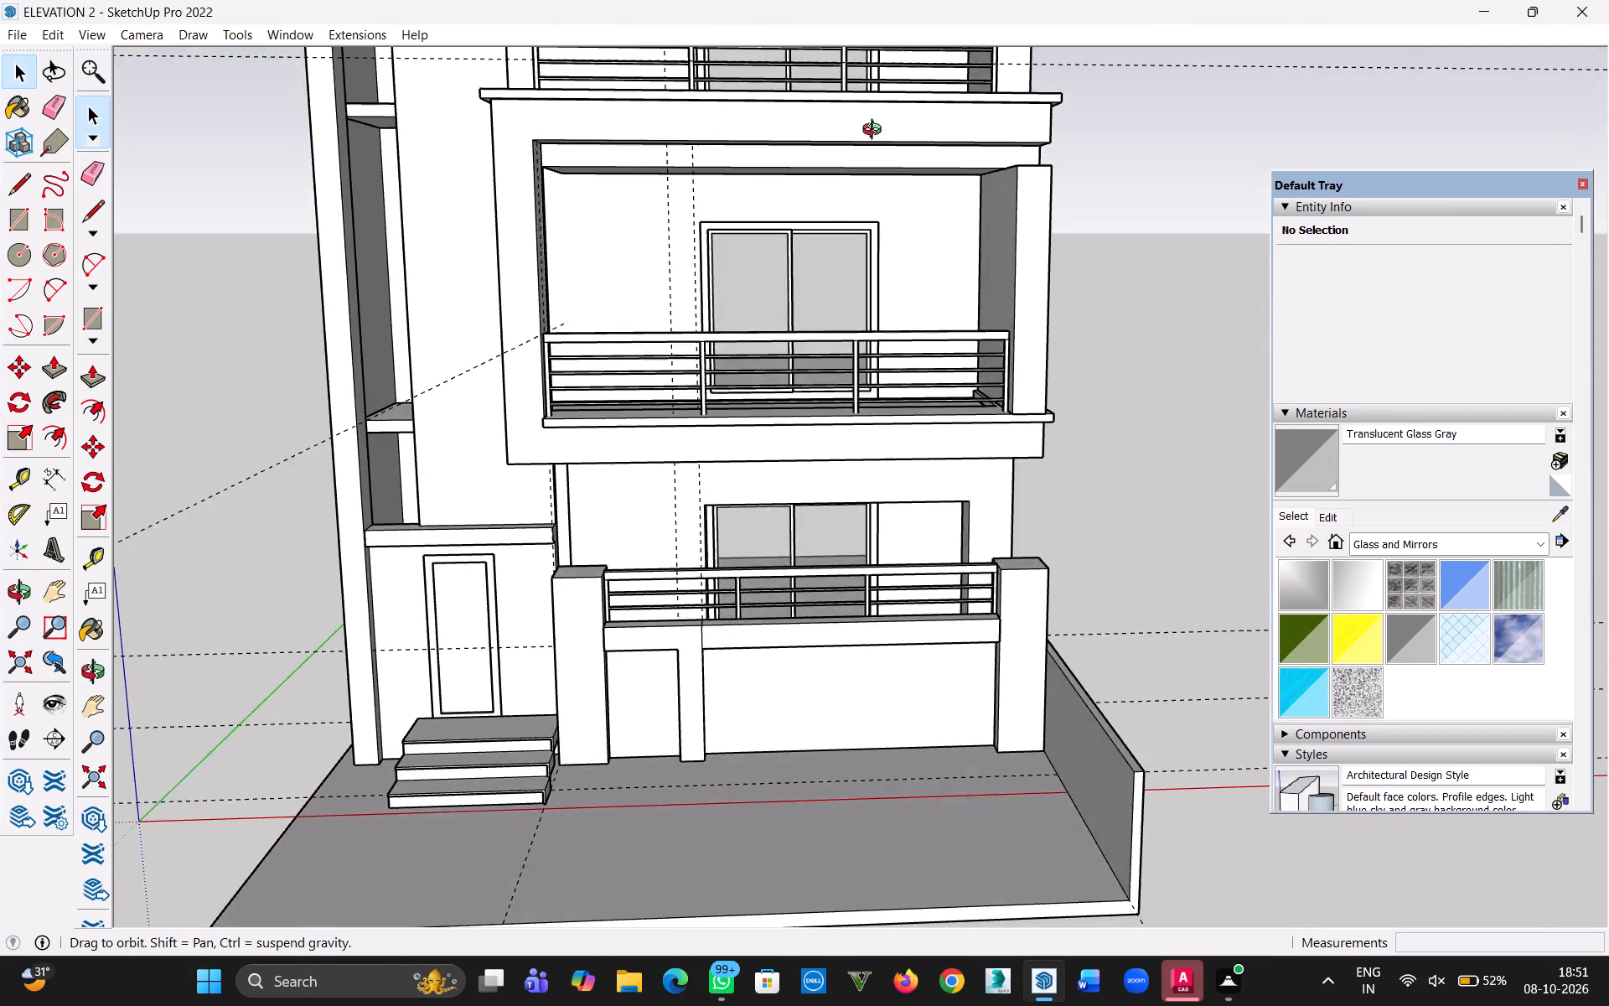
pyautogui.moveTo(876, 132); pyautogui.dragTo(902, 3, button='middle')
pyautogui.moveTo(906, 0); pyautogui.dragTo(484, 155, button='middle')
pyautogui.moveTo(660, 157); pyautogui.dragTo(598, 186, button='middle')
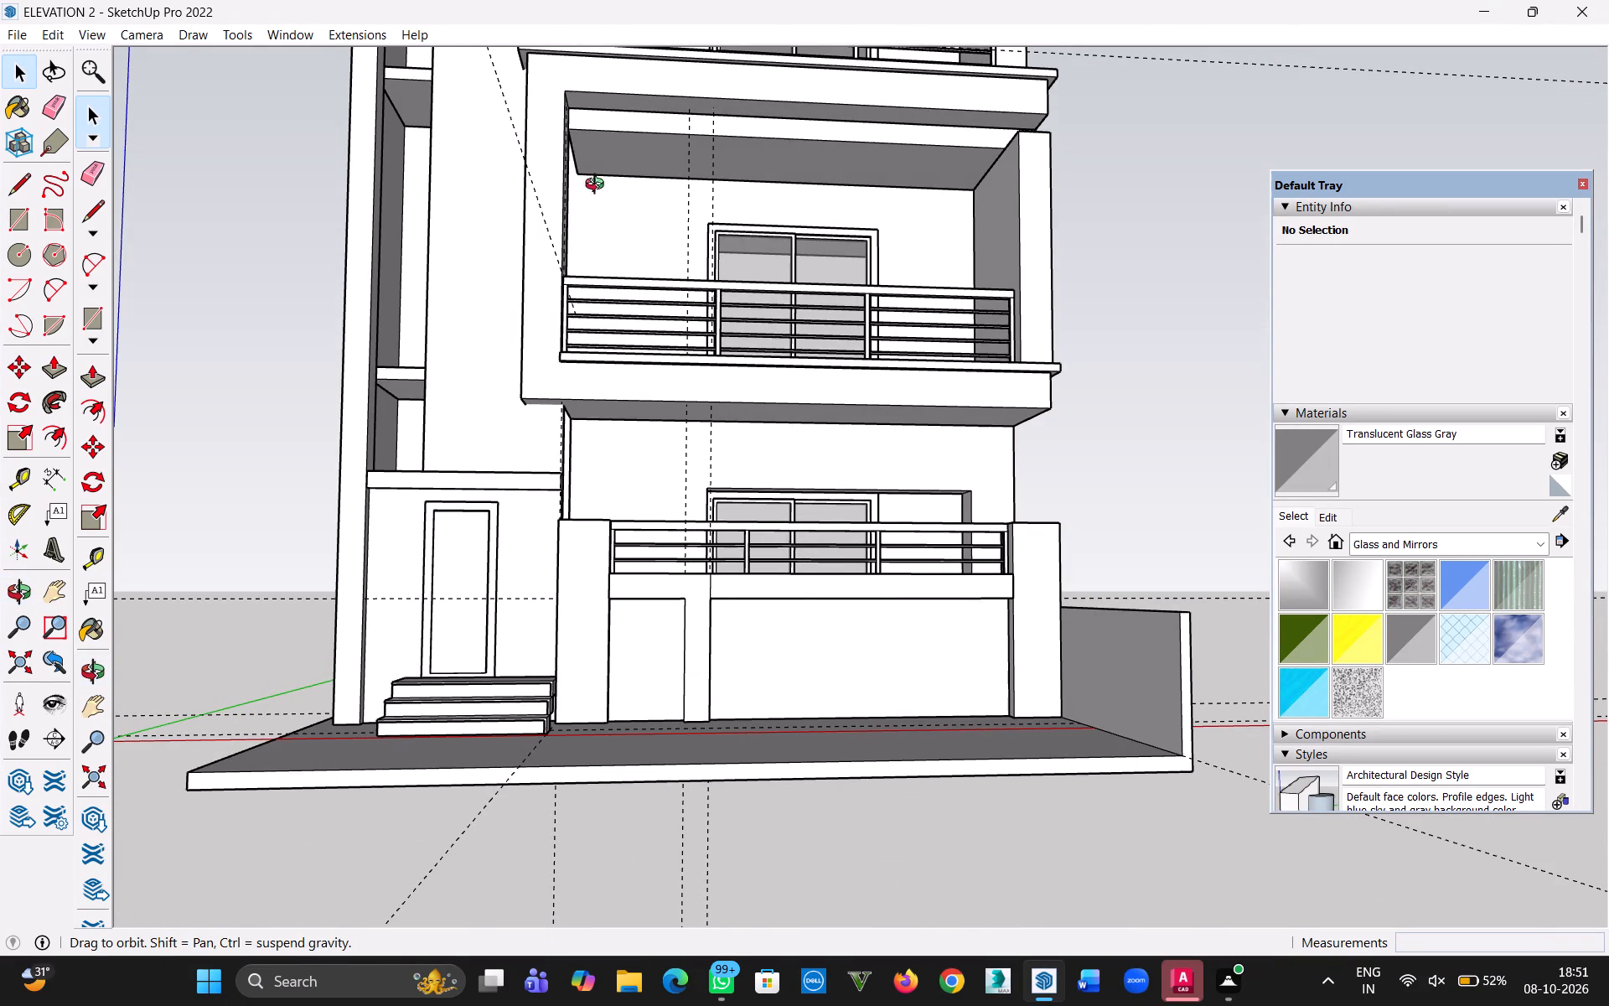
# Examine the tall wall strip where it meets the middle balcony, close up and from around the front facade.
pyautogui.moveTo(598, 186); pyautogui.dragTo(194, 271, button='middle')
pyautogui.scroll(13, 644, 209)
pyautogui.scroll(-3, 516, 215)
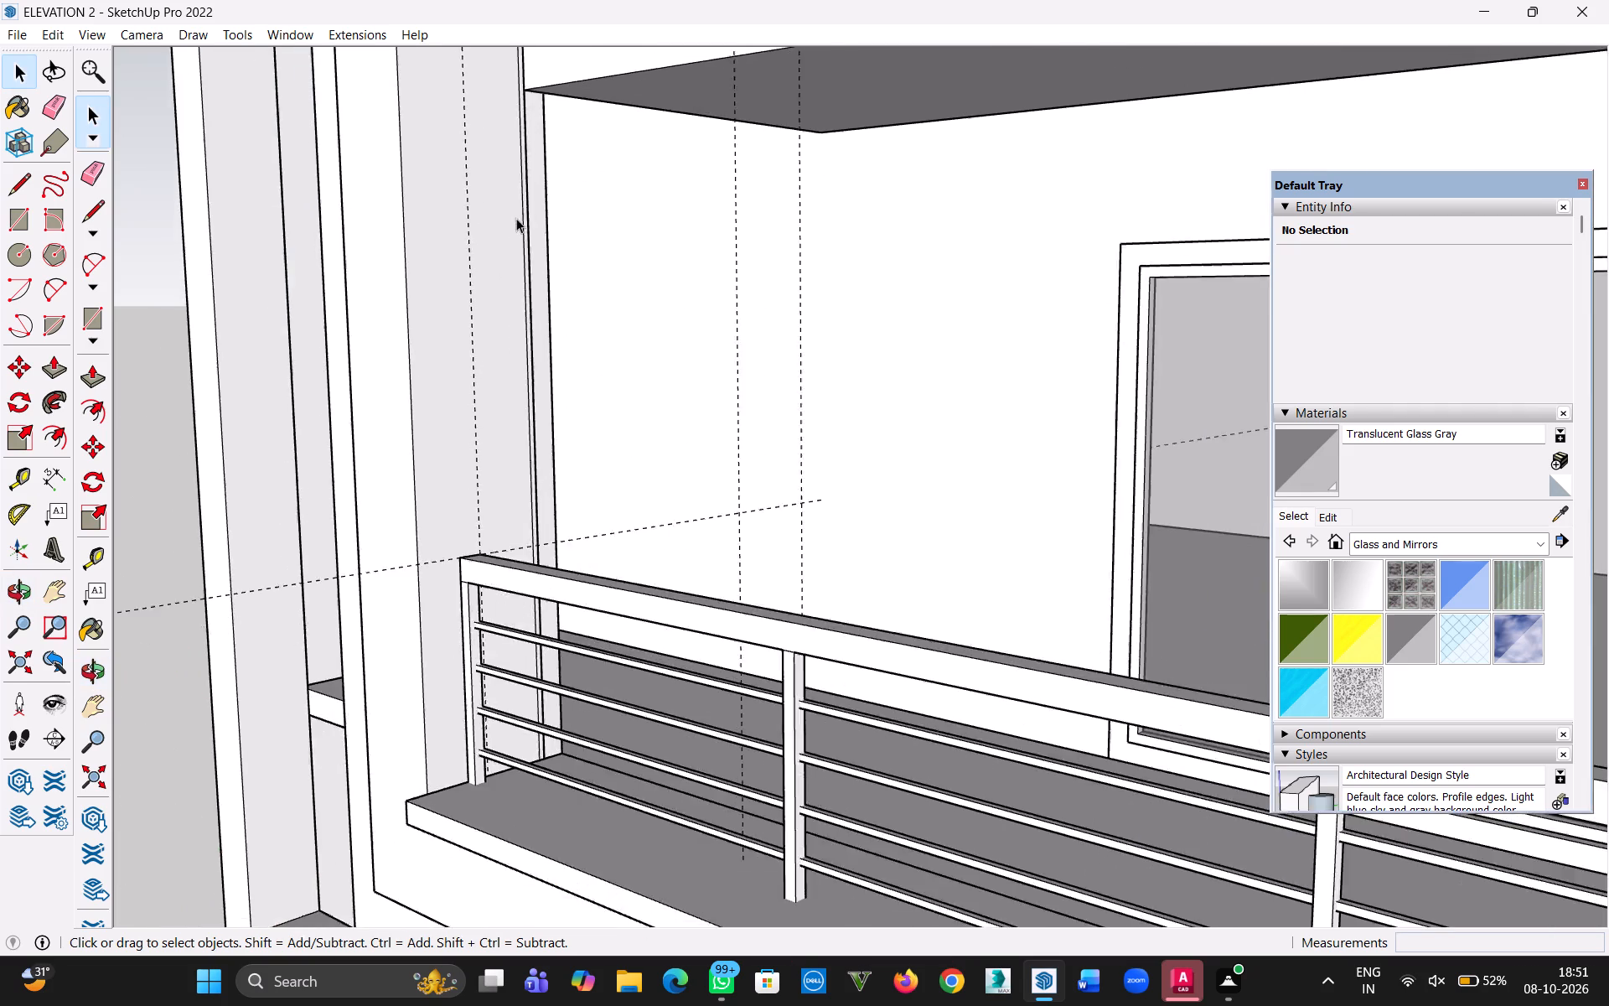
pyautogui.scroll(-9, 516, 218)
pyautogui.scroll(-1, 525, 289)
pyautogui.moveTo(532, 290); pyautogui.dragTo(952, 368, button='middle')
pyautogui.scroll(-13, 622, 355)
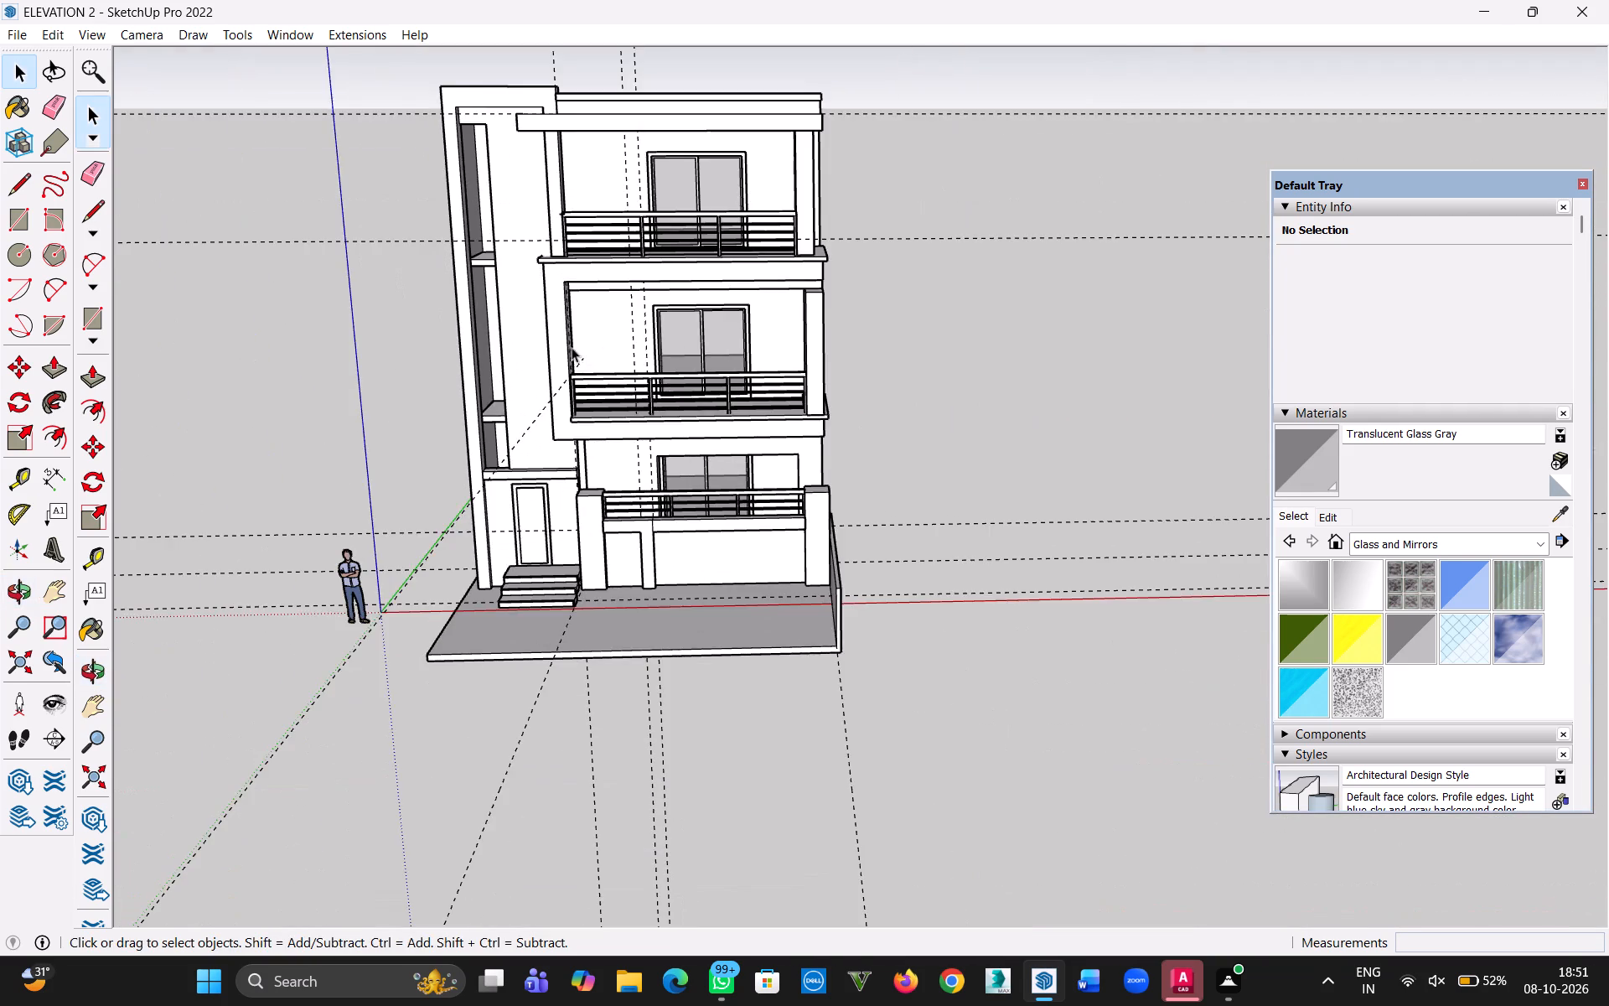
pyautogui.moveTo(563, 345); pyautogui.dragTo(830, 381, button='middle')
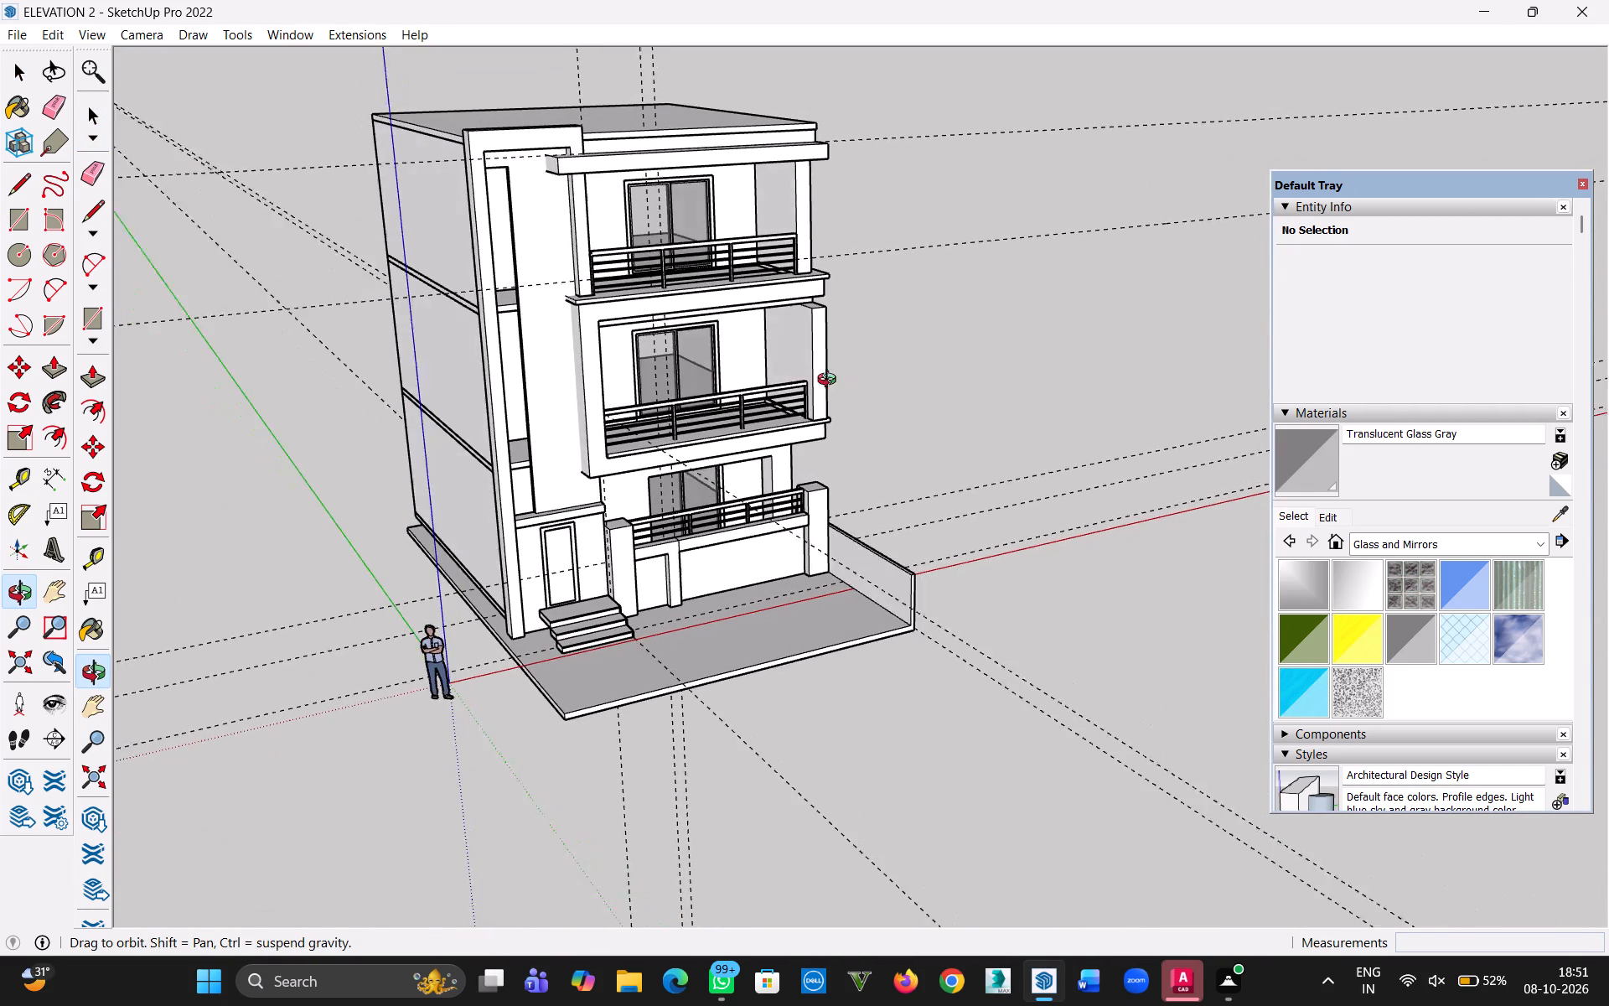
pyautogui.moveTo(830, 381); pyautogui.dragTo(826, 381, button='middle')
# Undo the last two operations on the entrance wall group and close the group.
pyautogui.hotkey('ctrl', 'z')
pyautogui.hotkey('ctrl', 'z')
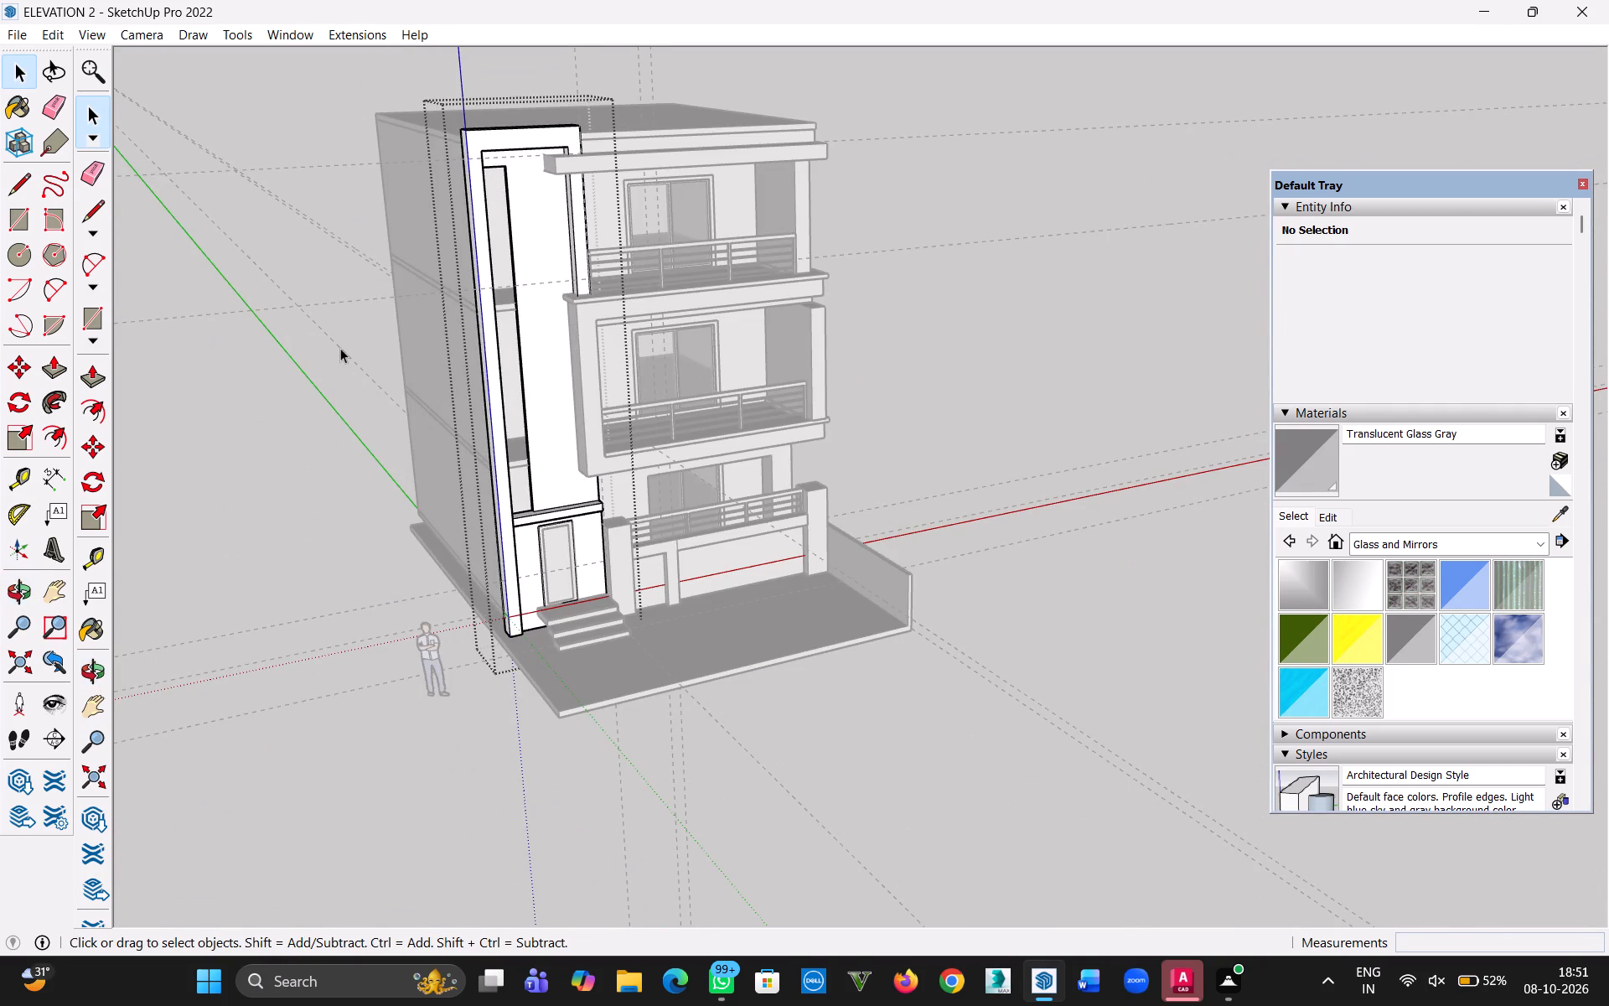
pyautogui.click(340, 348)
# Check the tall wall strip beside the middle balcony and the overall front facade.
pyautogui.scroll(9, 576, 371)
pyautogui.moveTo(585, 405); pyautogui.dragTo(515, 401, button='middle')
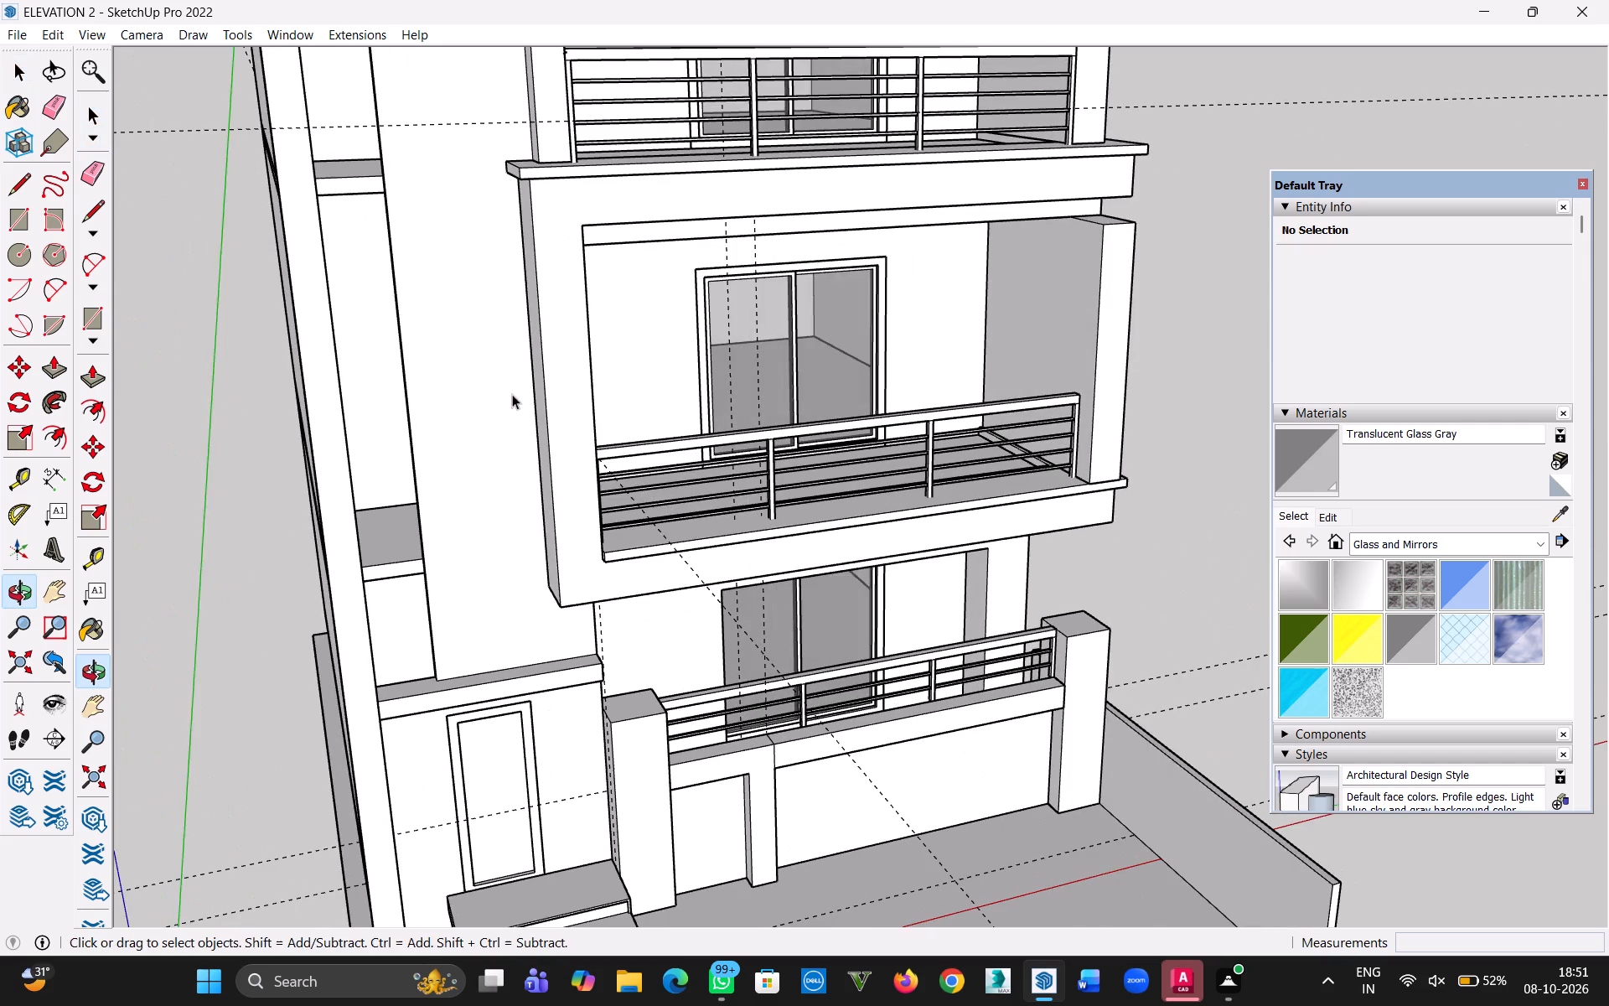
pyautogui.scroll(-6, 510, 392)
pyautogui.scroll(-4, 584, 408)
pyautogui.moveTo(602, 411); pyautogui.dragTo(504, 366, button='middle')
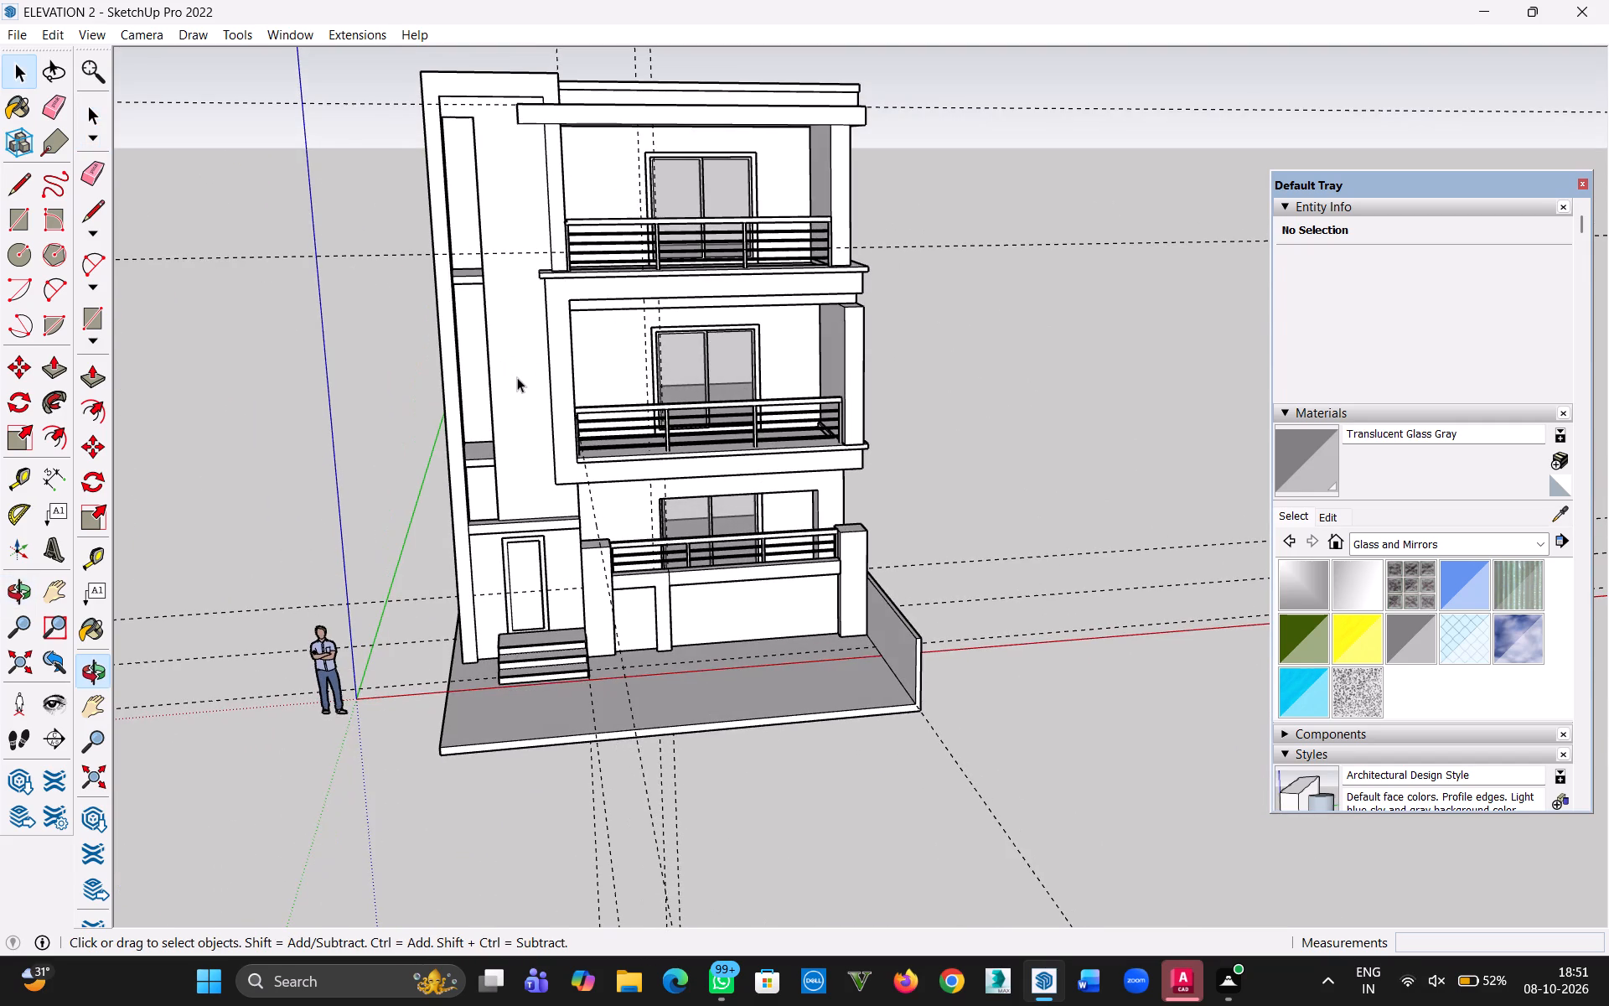
pyautogui.tripleClick(517, 377)
pyautogui.click(354, 376)
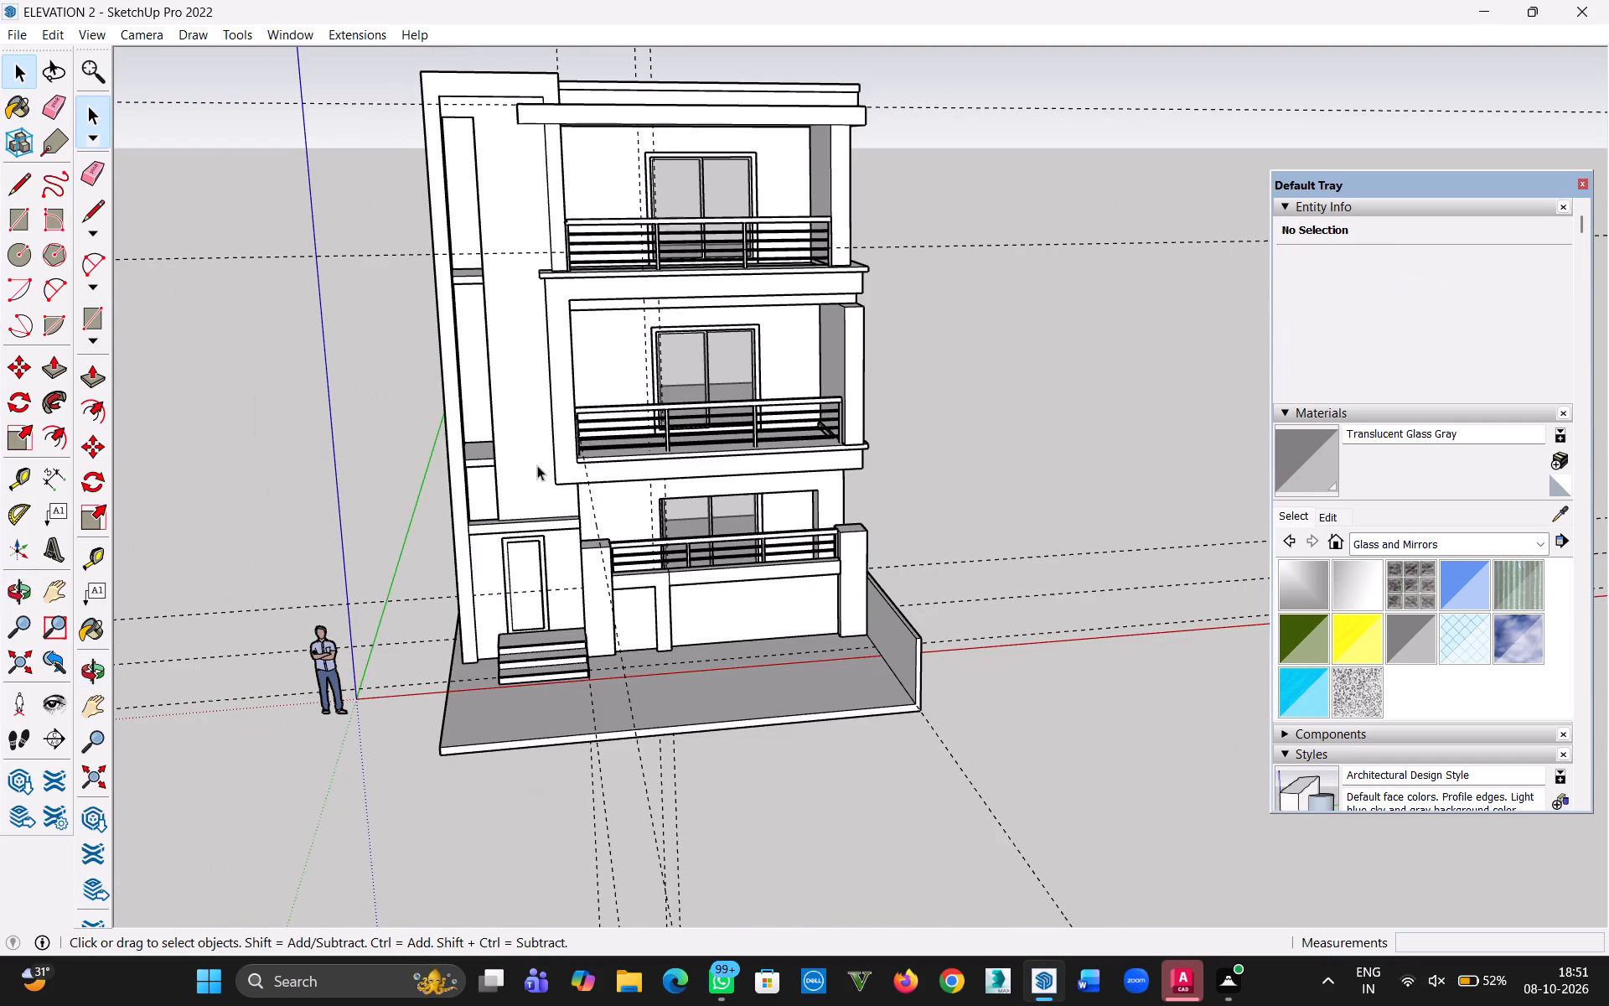
# Activate the Paint Bucket and switch the material library to the Tile collection.
pyautogui.press('b')
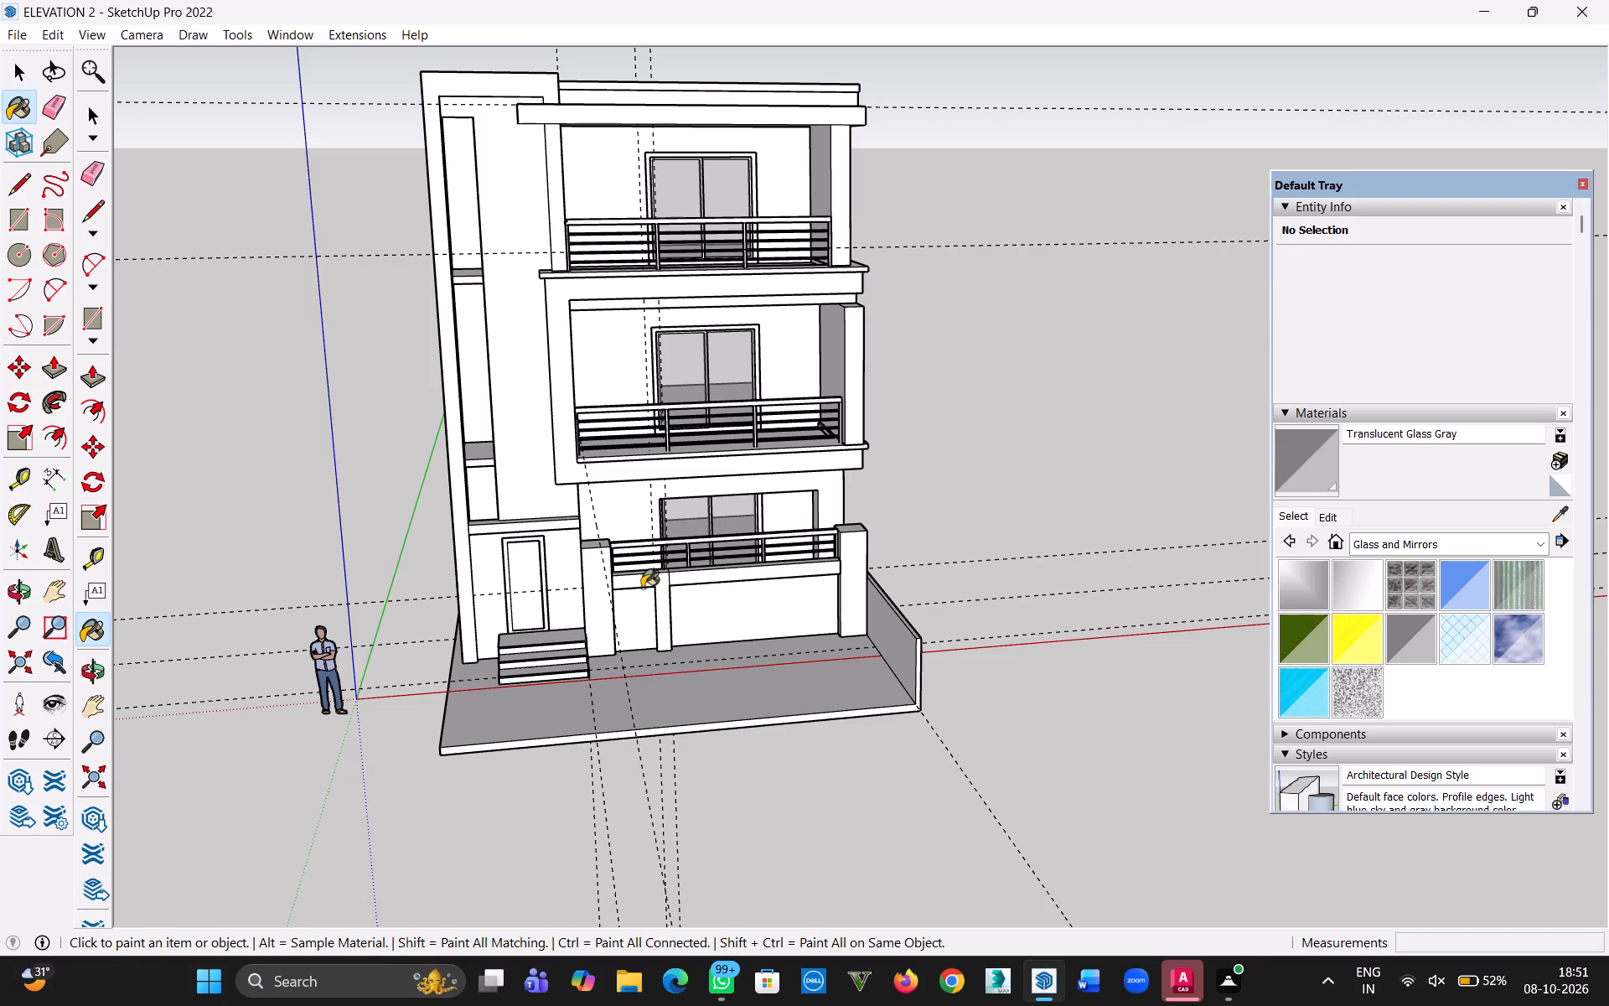
pyautogui.click(1432, 542)
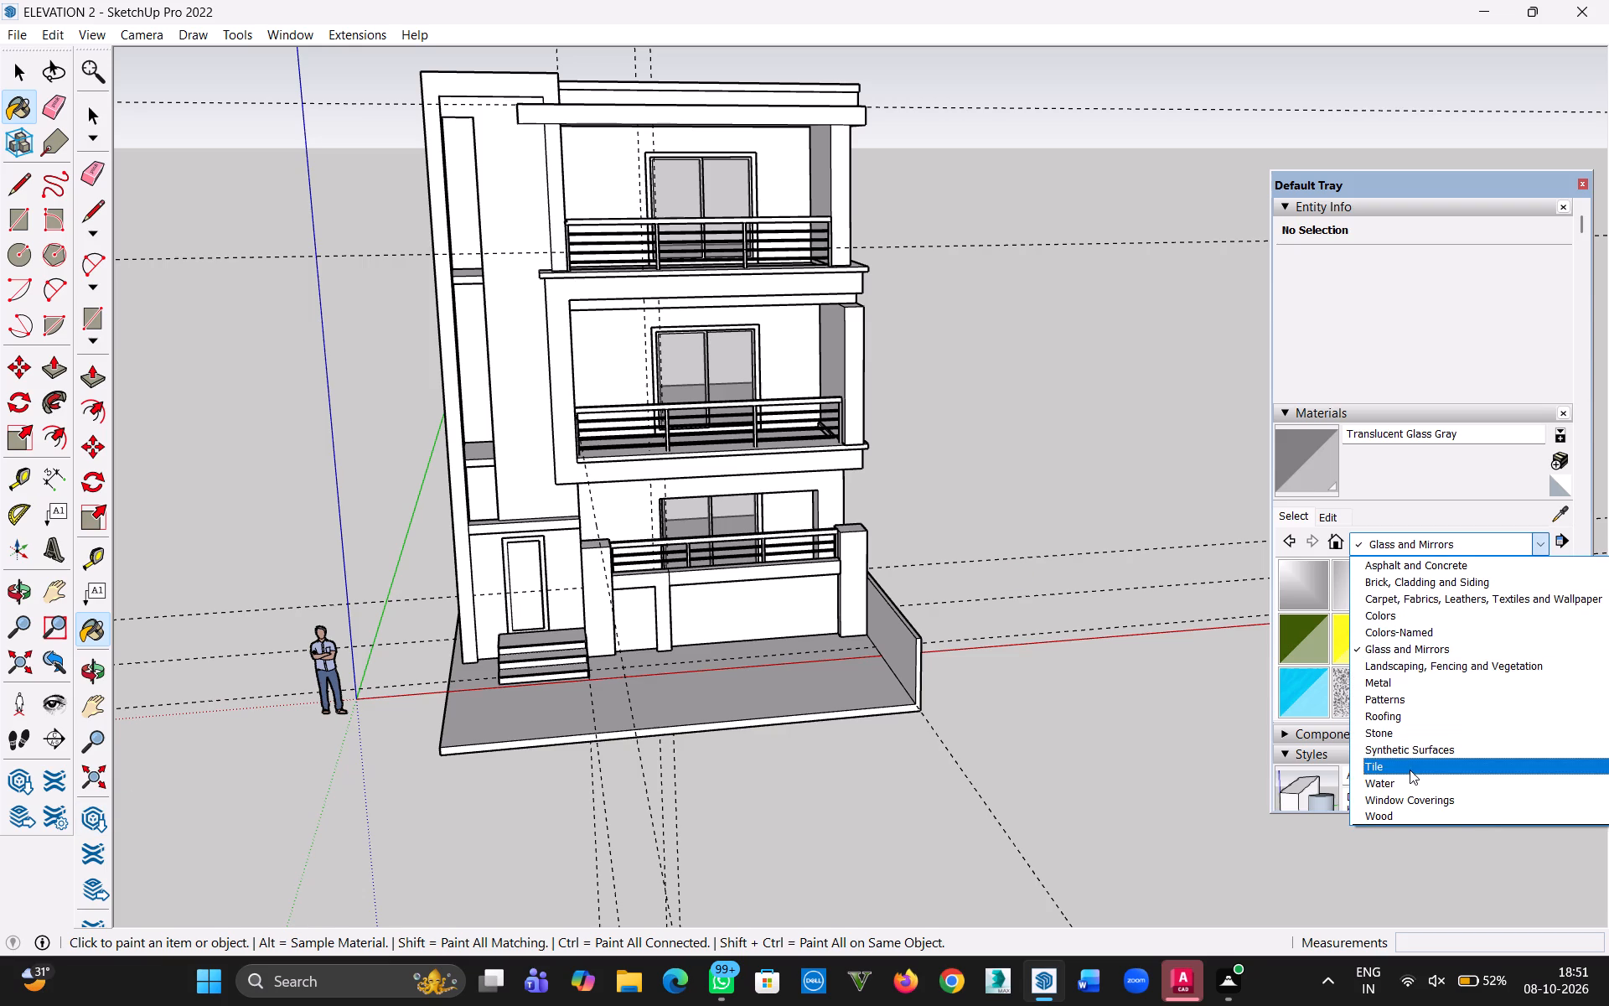
pyautogui.click(1410, 770)
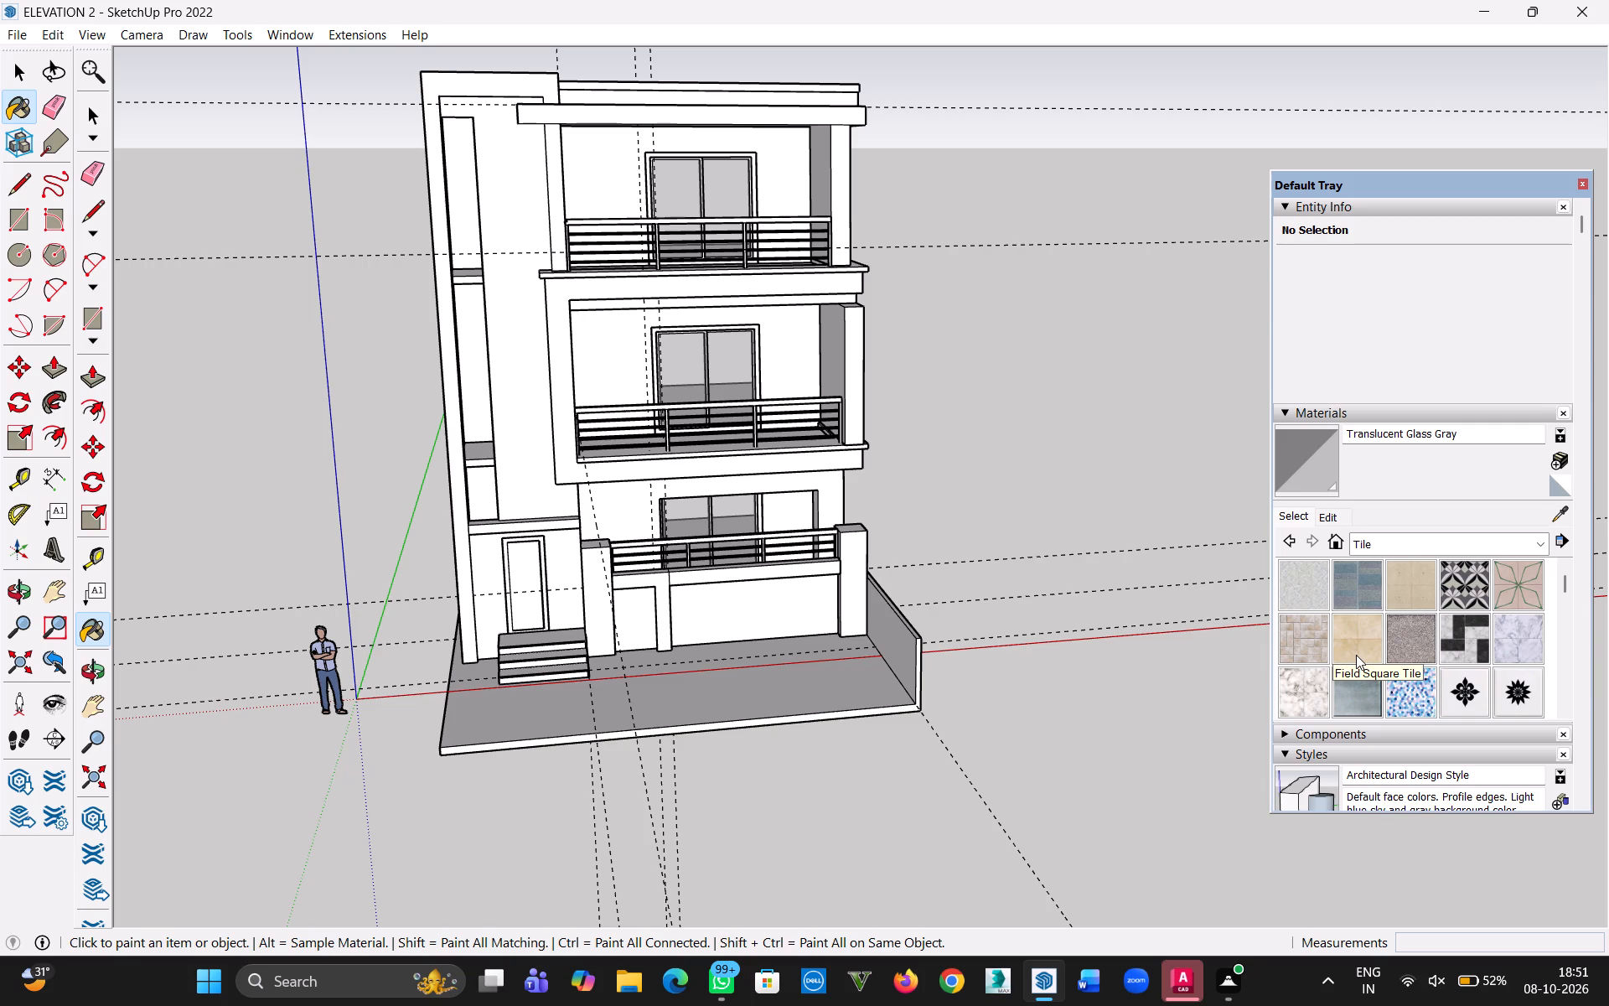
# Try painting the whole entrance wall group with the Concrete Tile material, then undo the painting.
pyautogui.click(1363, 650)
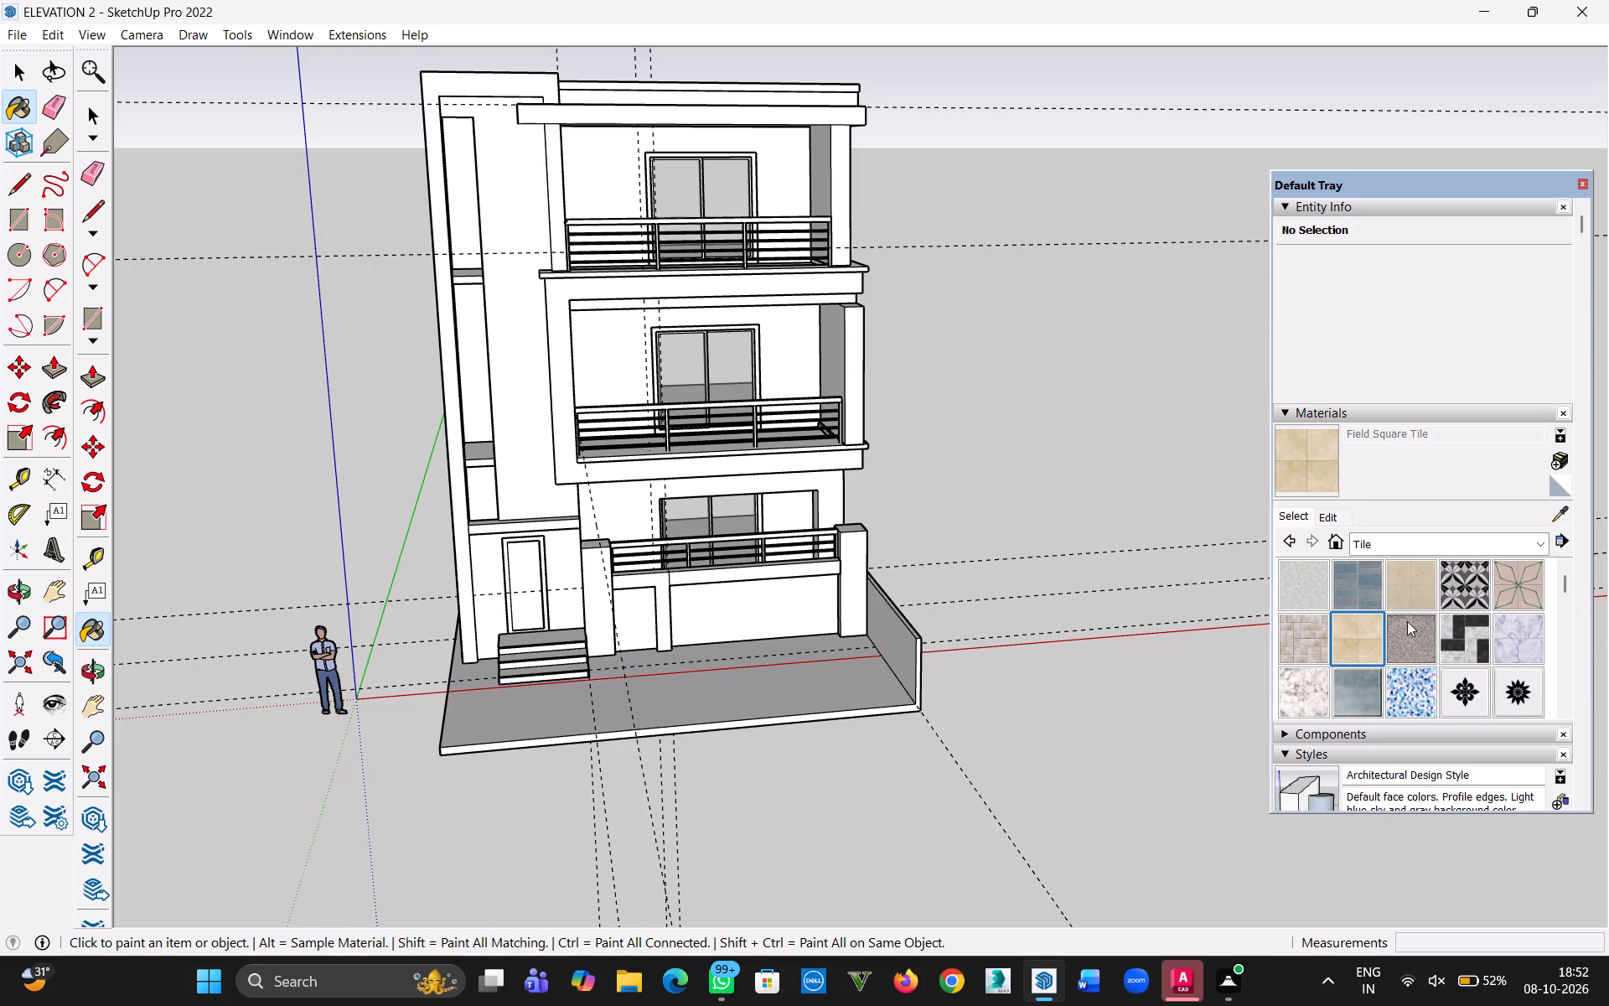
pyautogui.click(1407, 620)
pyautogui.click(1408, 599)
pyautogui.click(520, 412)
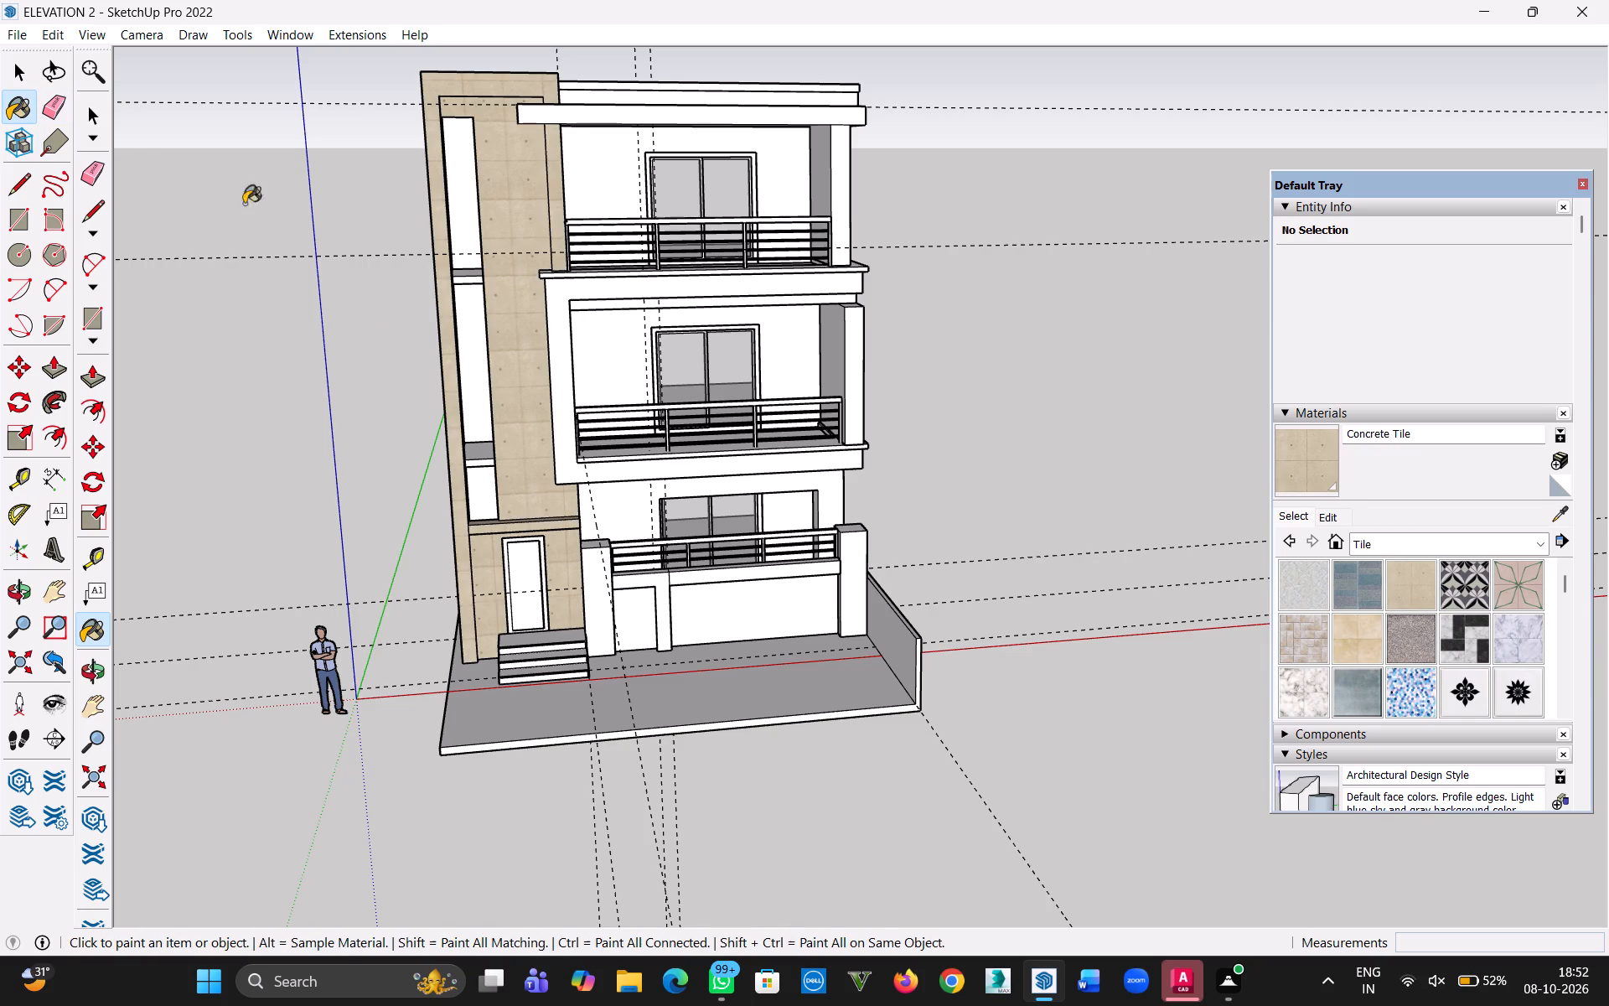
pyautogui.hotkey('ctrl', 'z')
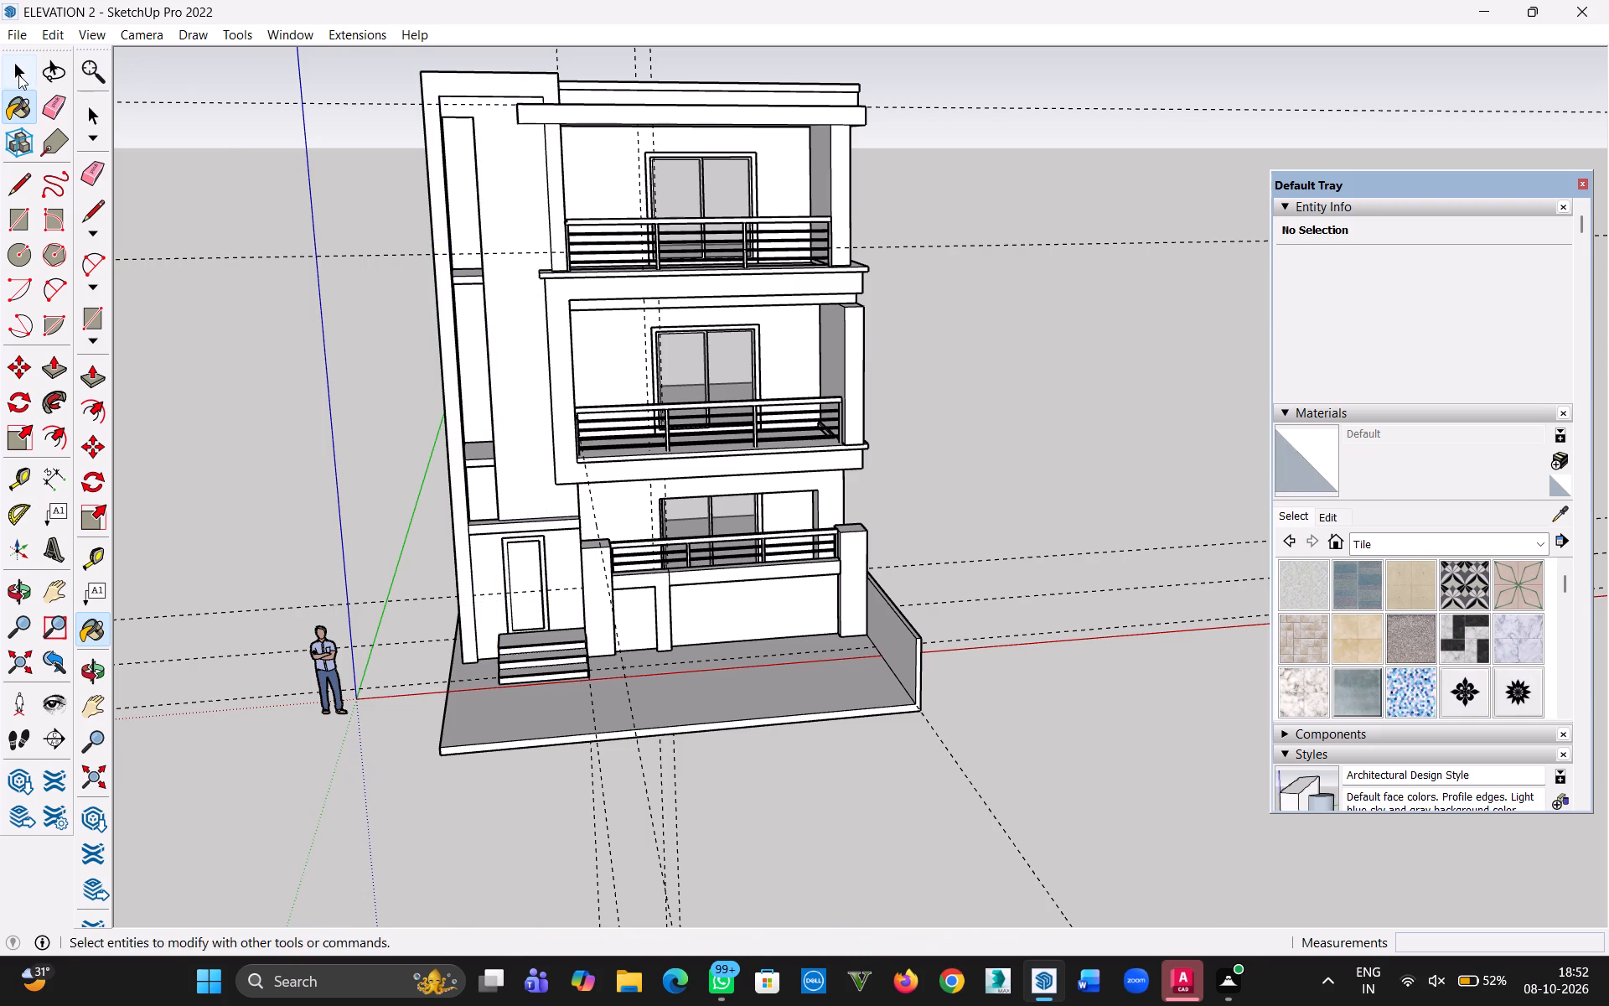
# Inside the entrance wall group, paint only the tall recessed wall face with Concrete Tile and open that material for editing.
pyautogui.click(18, 75)
pyautogui.tripleClick(492, 266)
pyautogui.click(506, 279)
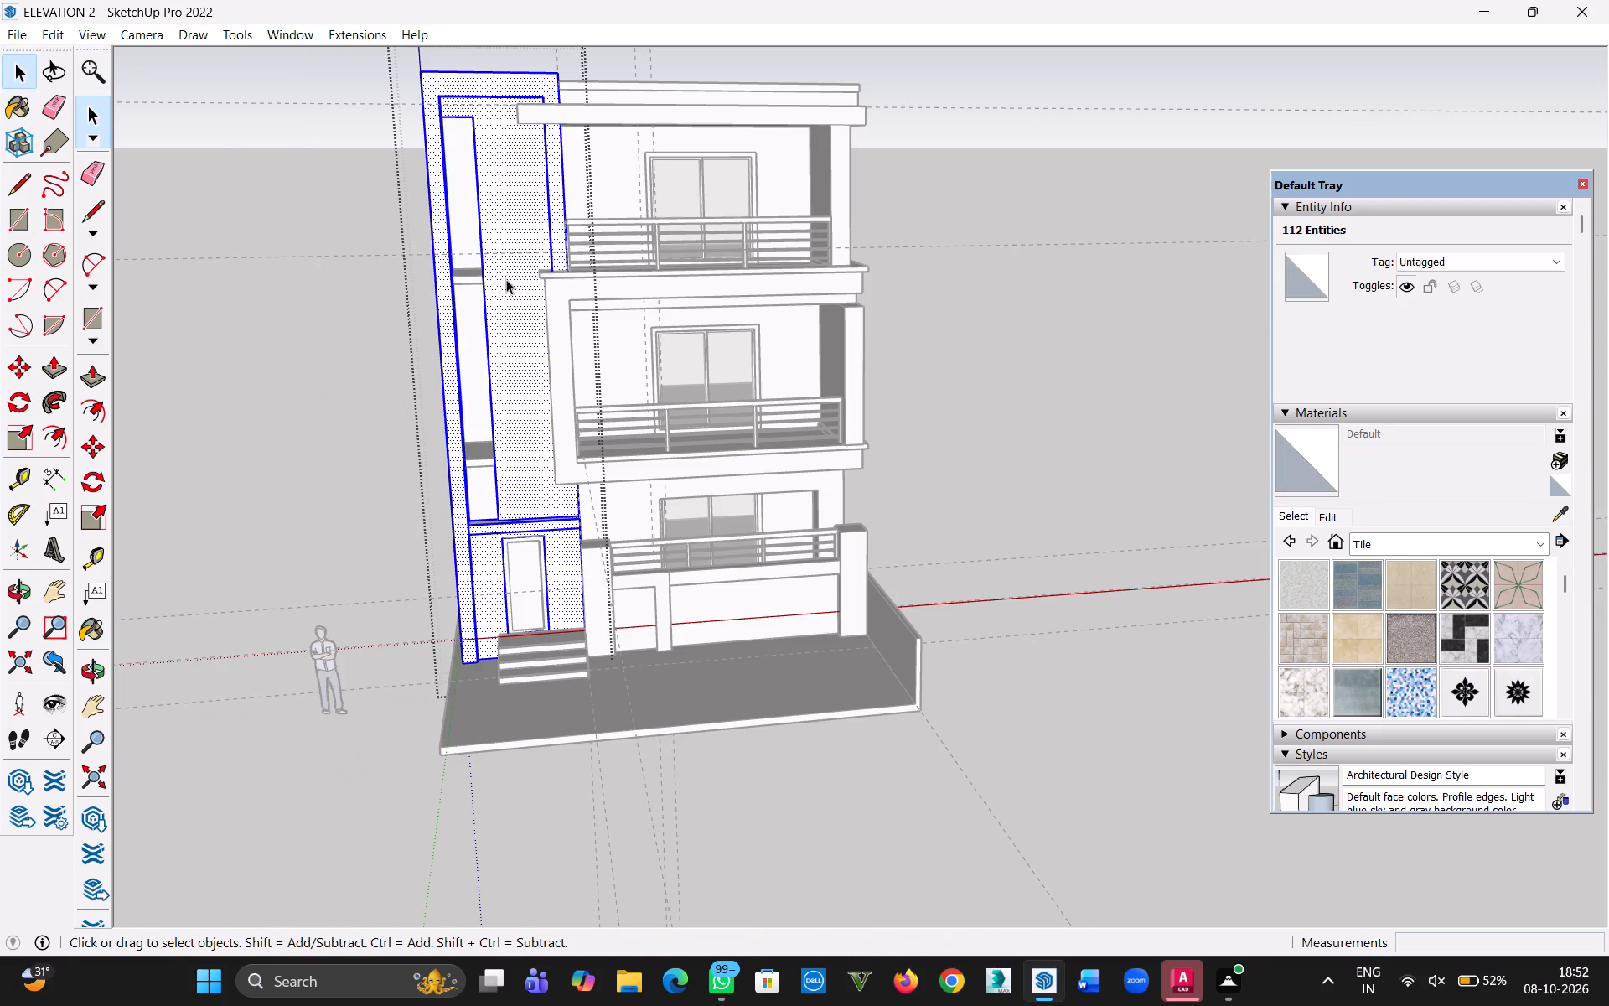
pyautogui.click(1402, 580)
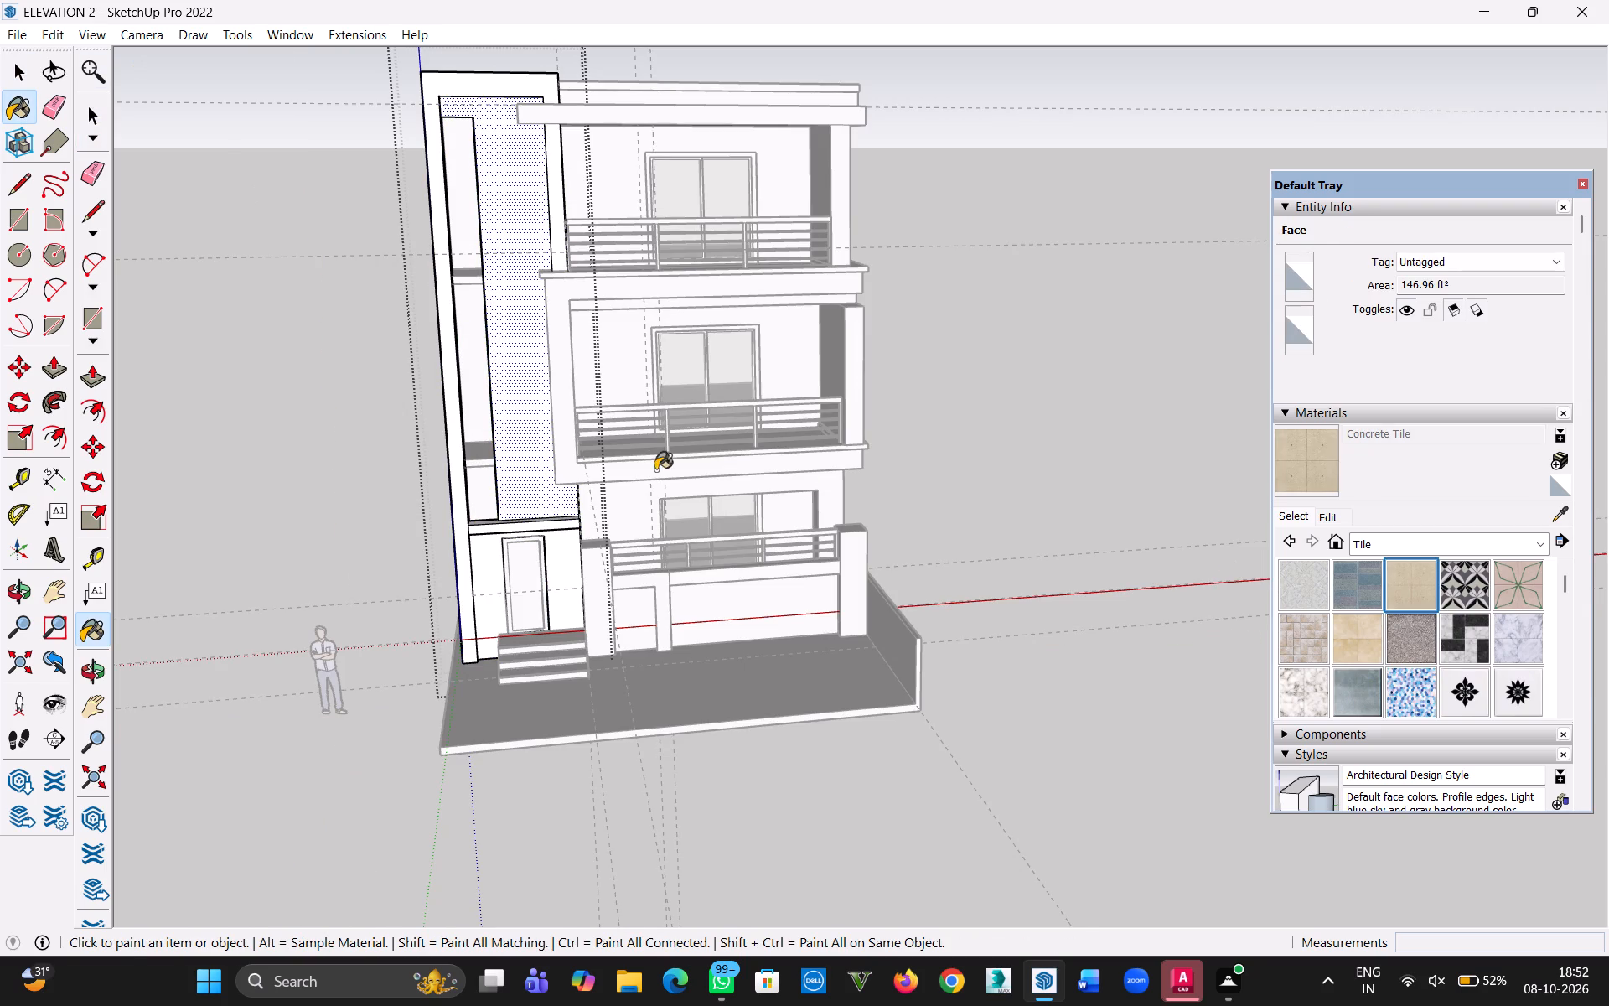
pyautogui.click(530, 439)
pyautogui.click(1331, 516)
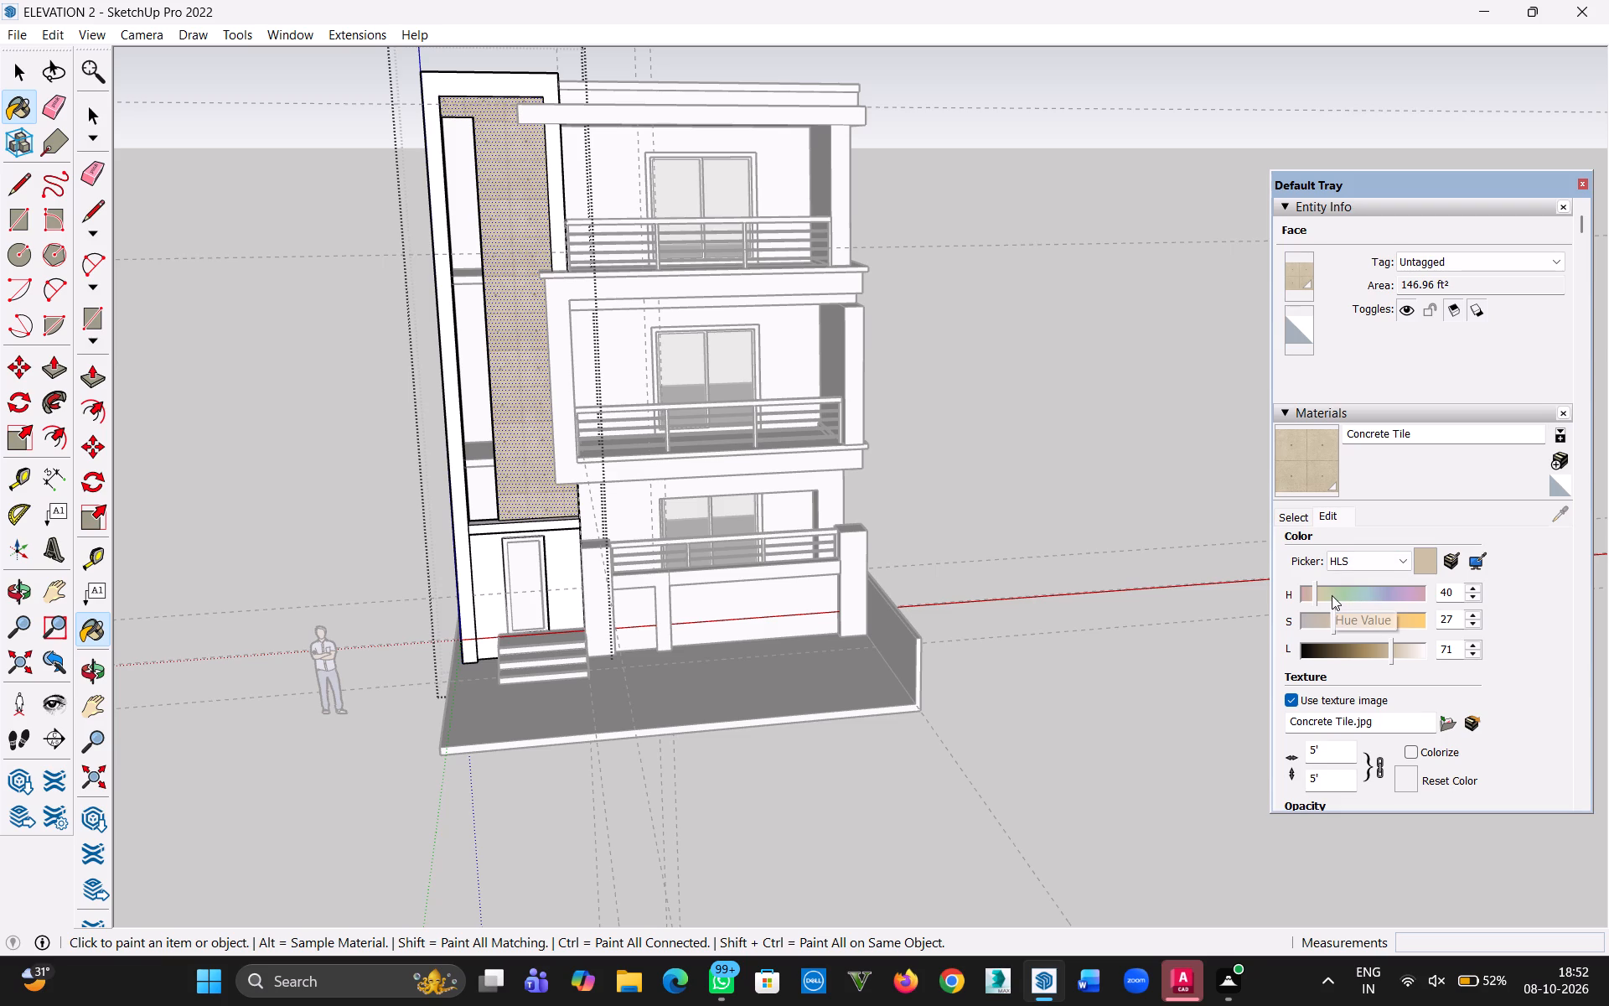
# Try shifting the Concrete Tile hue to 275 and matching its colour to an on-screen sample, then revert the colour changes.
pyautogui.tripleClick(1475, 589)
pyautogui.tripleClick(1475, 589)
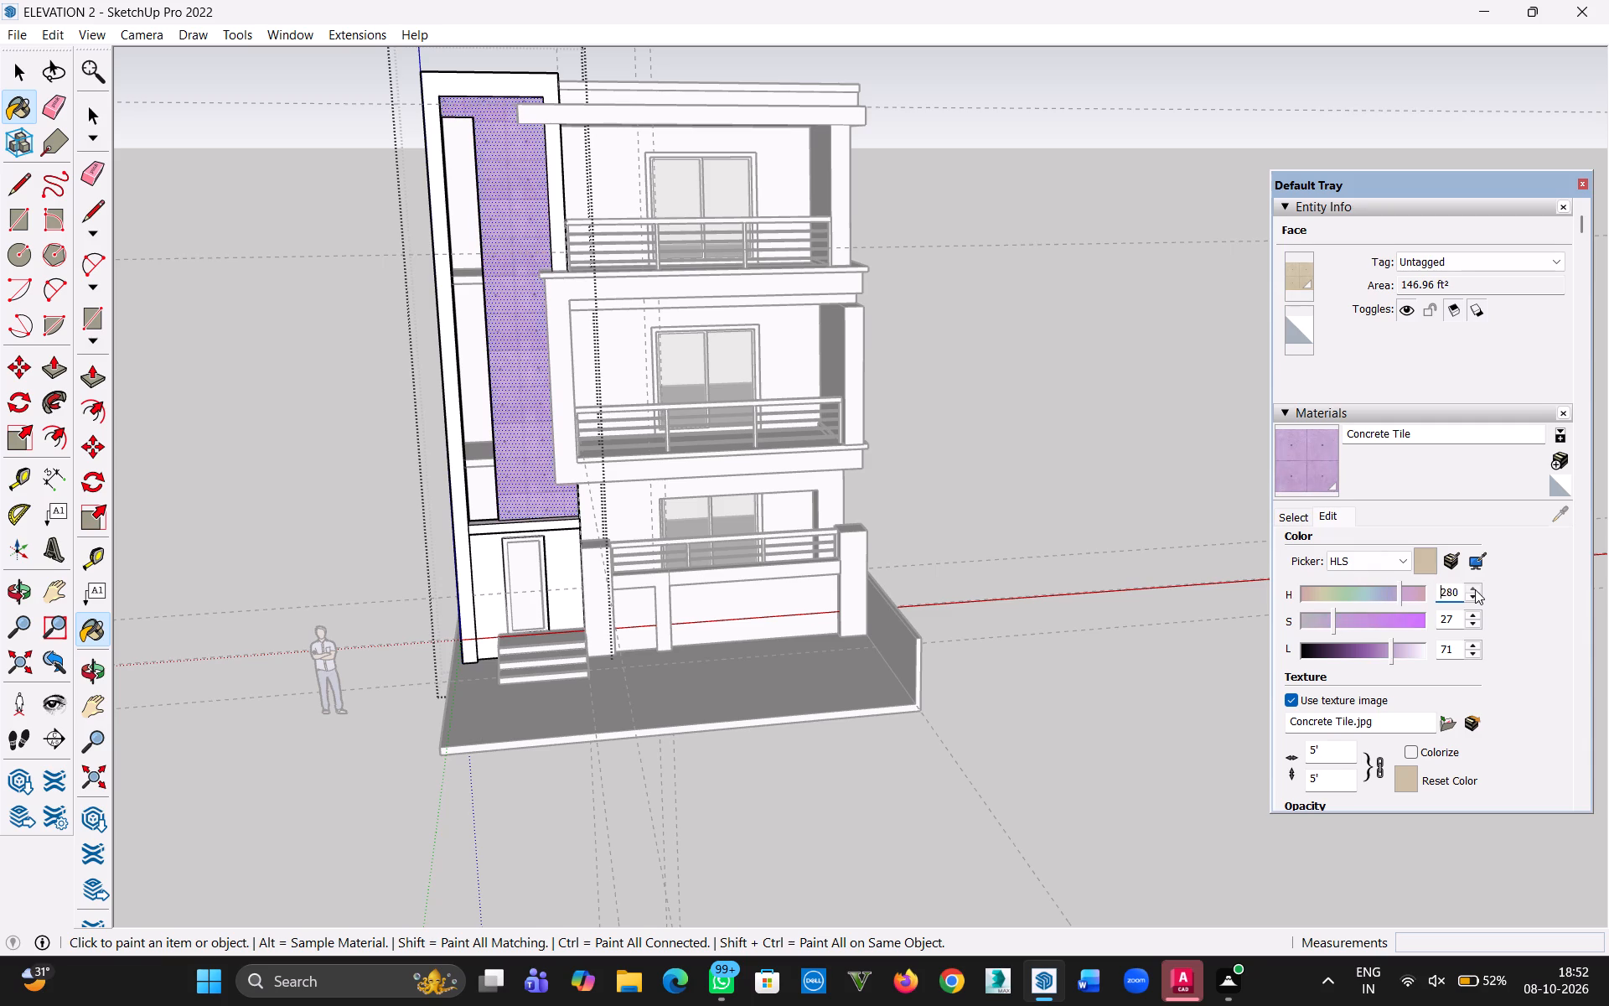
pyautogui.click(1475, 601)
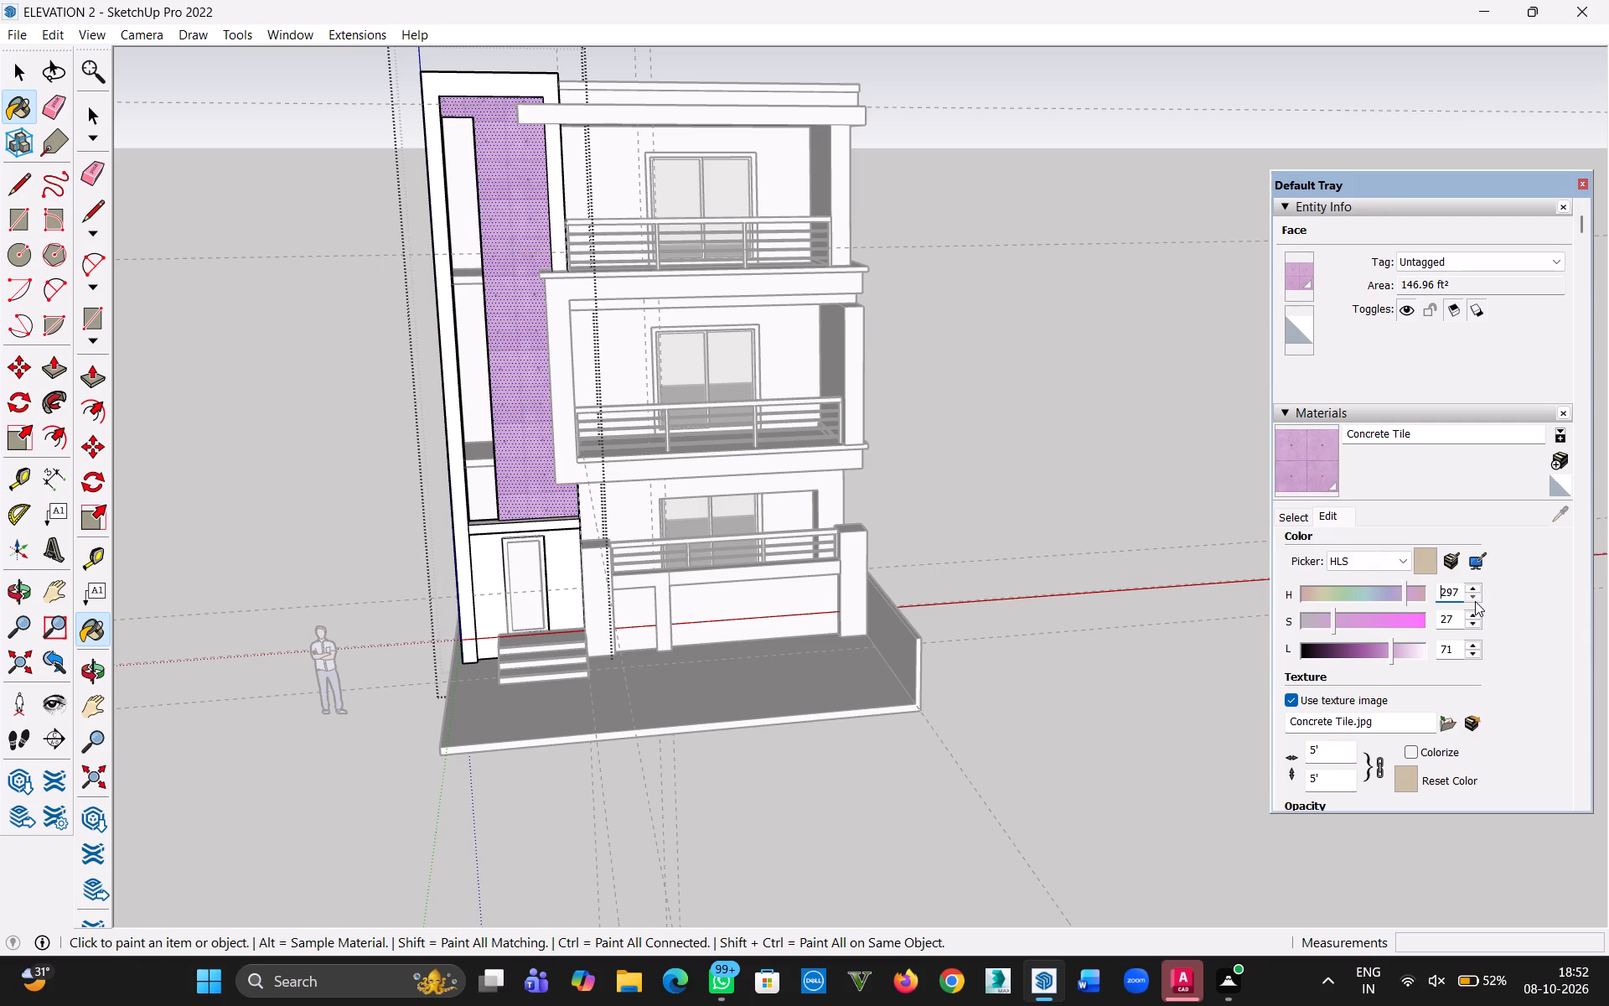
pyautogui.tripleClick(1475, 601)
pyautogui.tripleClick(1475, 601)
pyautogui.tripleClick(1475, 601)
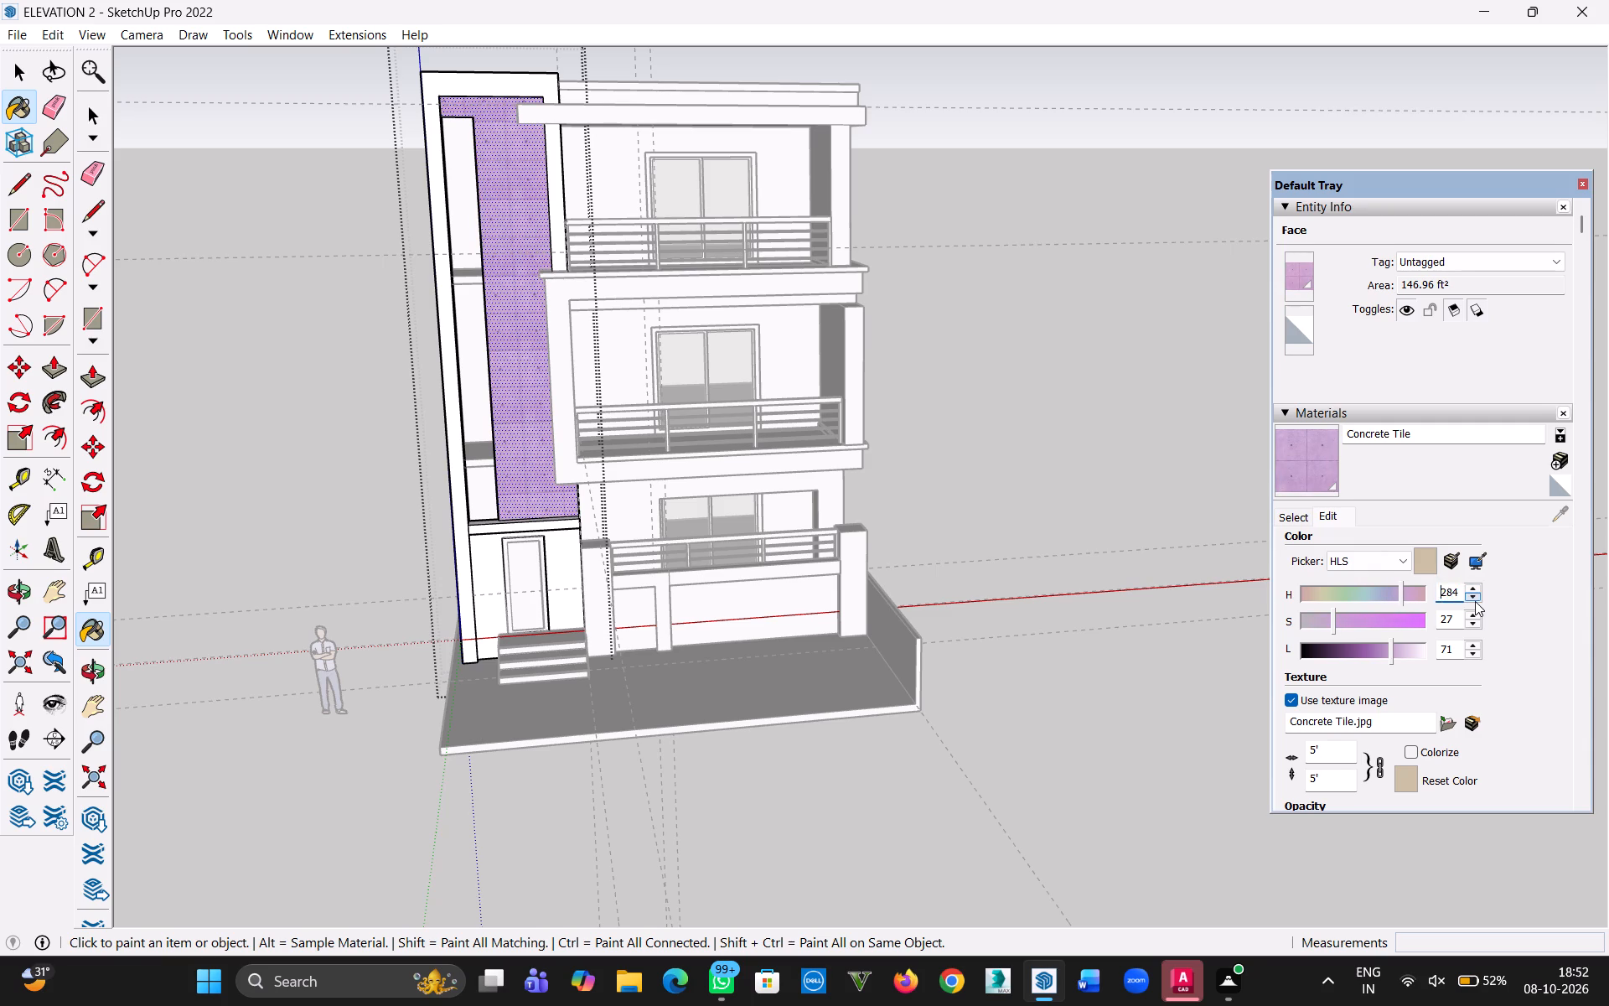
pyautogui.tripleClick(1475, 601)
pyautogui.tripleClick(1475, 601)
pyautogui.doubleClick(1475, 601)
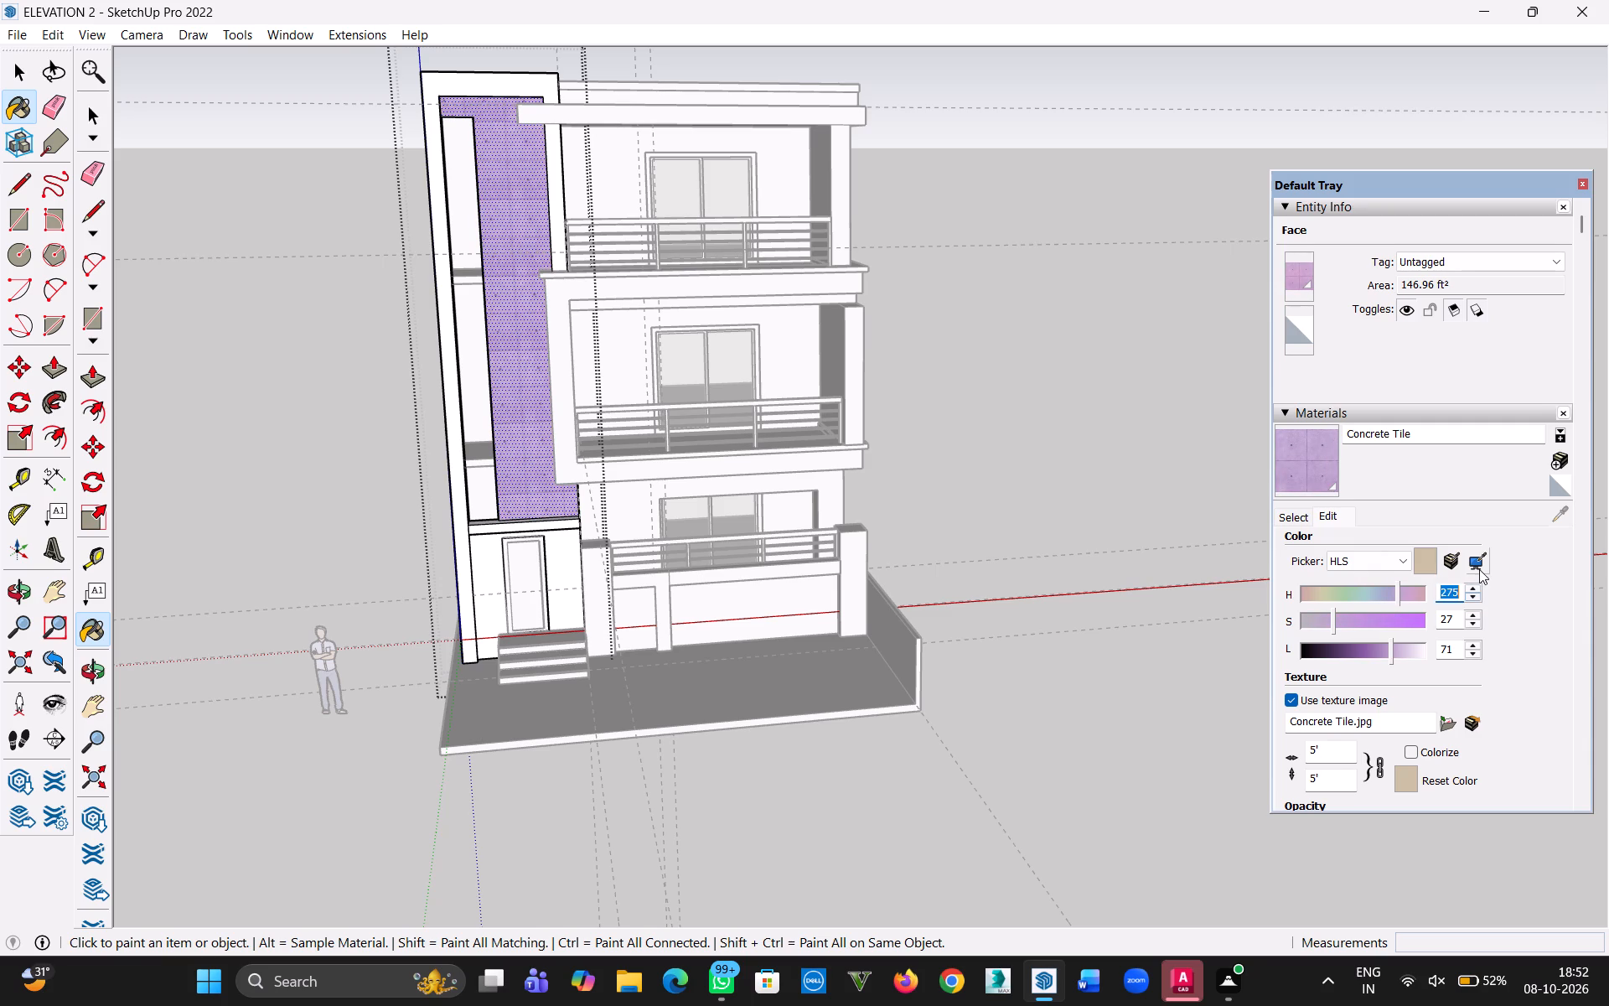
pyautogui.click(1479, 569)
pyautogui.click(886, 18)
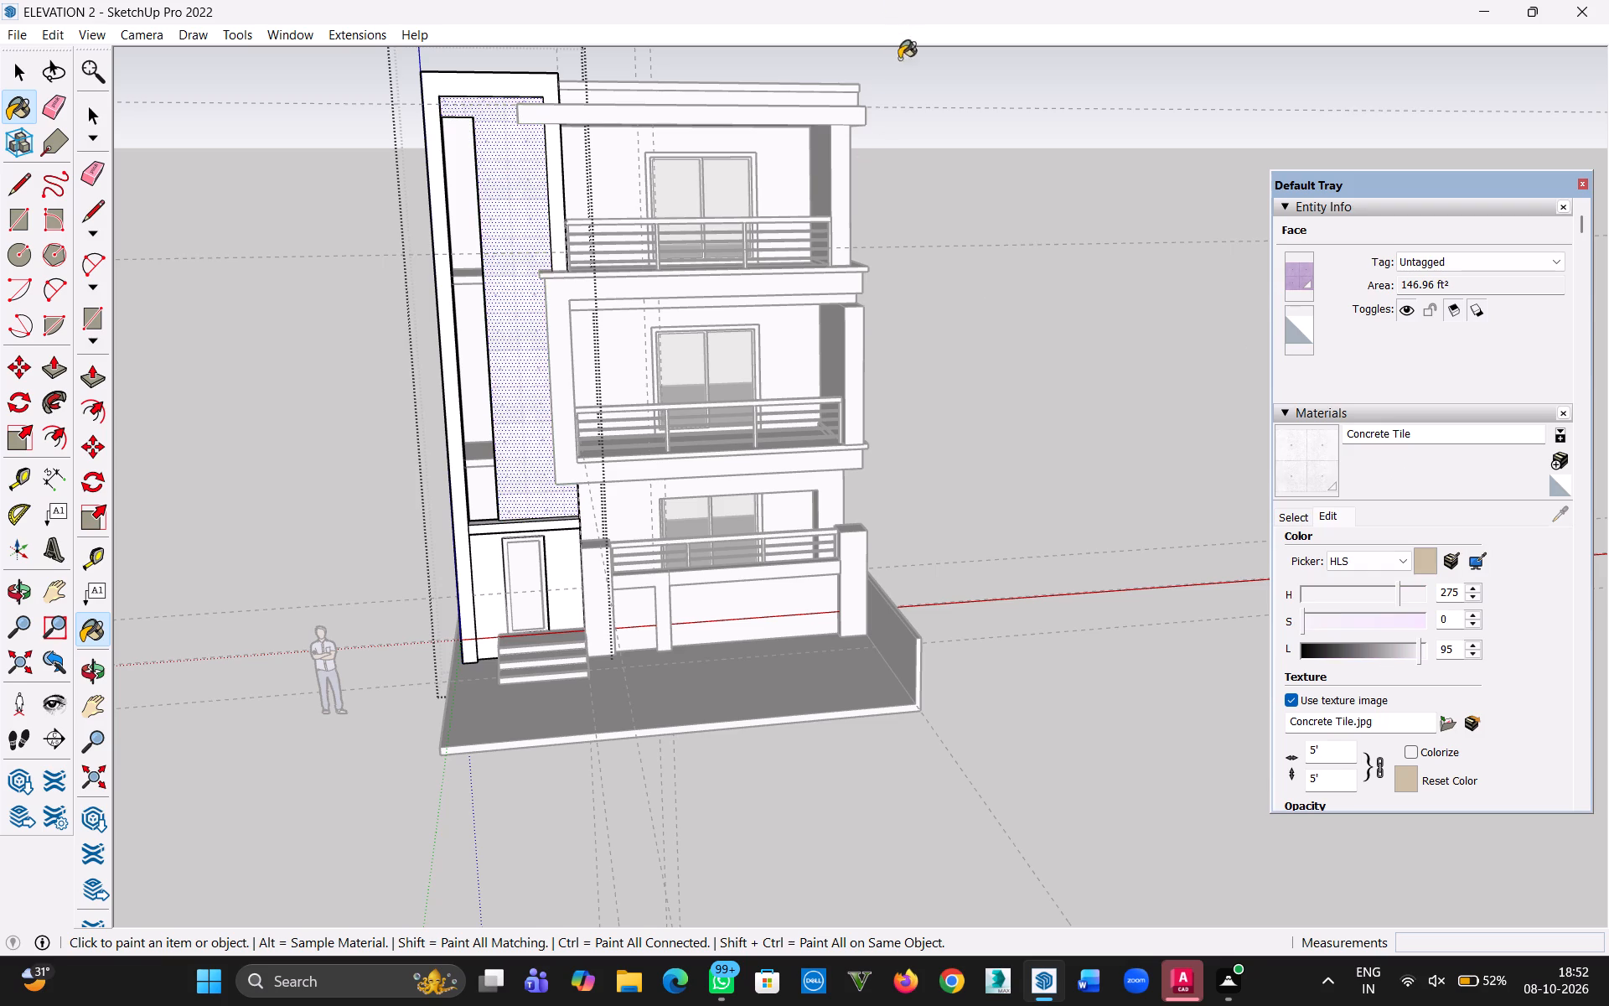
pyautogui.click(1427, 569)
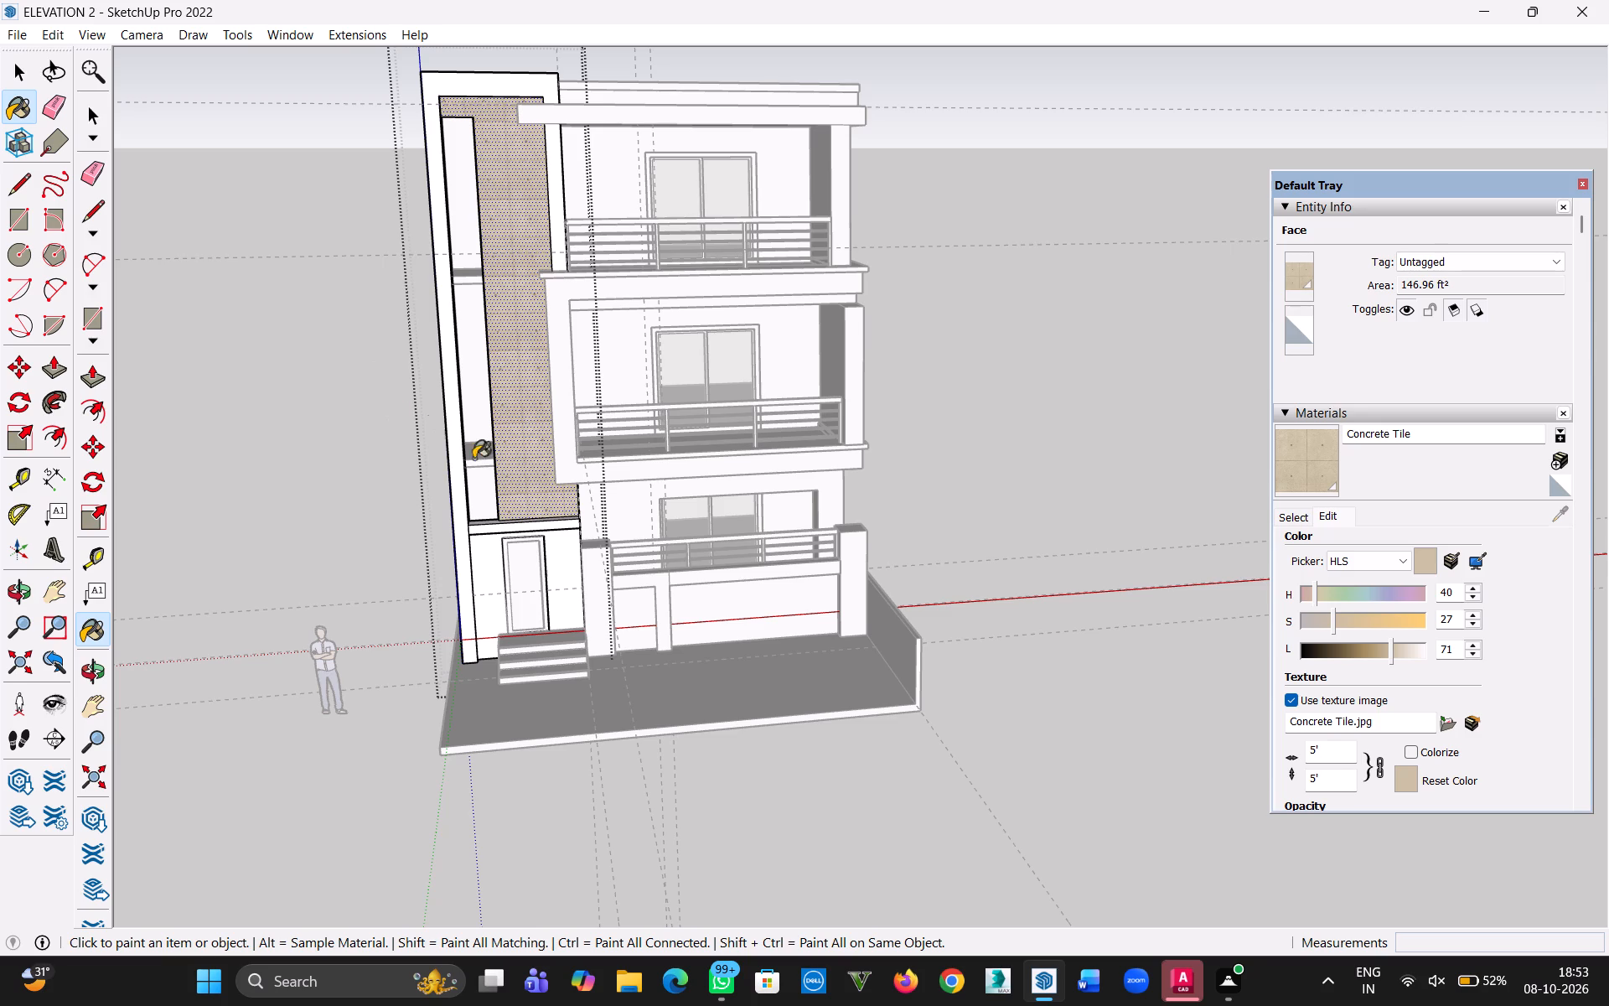
# Try darker and lighter shades of the Concrete Tile material and set its lightness to 60.
pyautogui.scroll(-5, 930, 572)
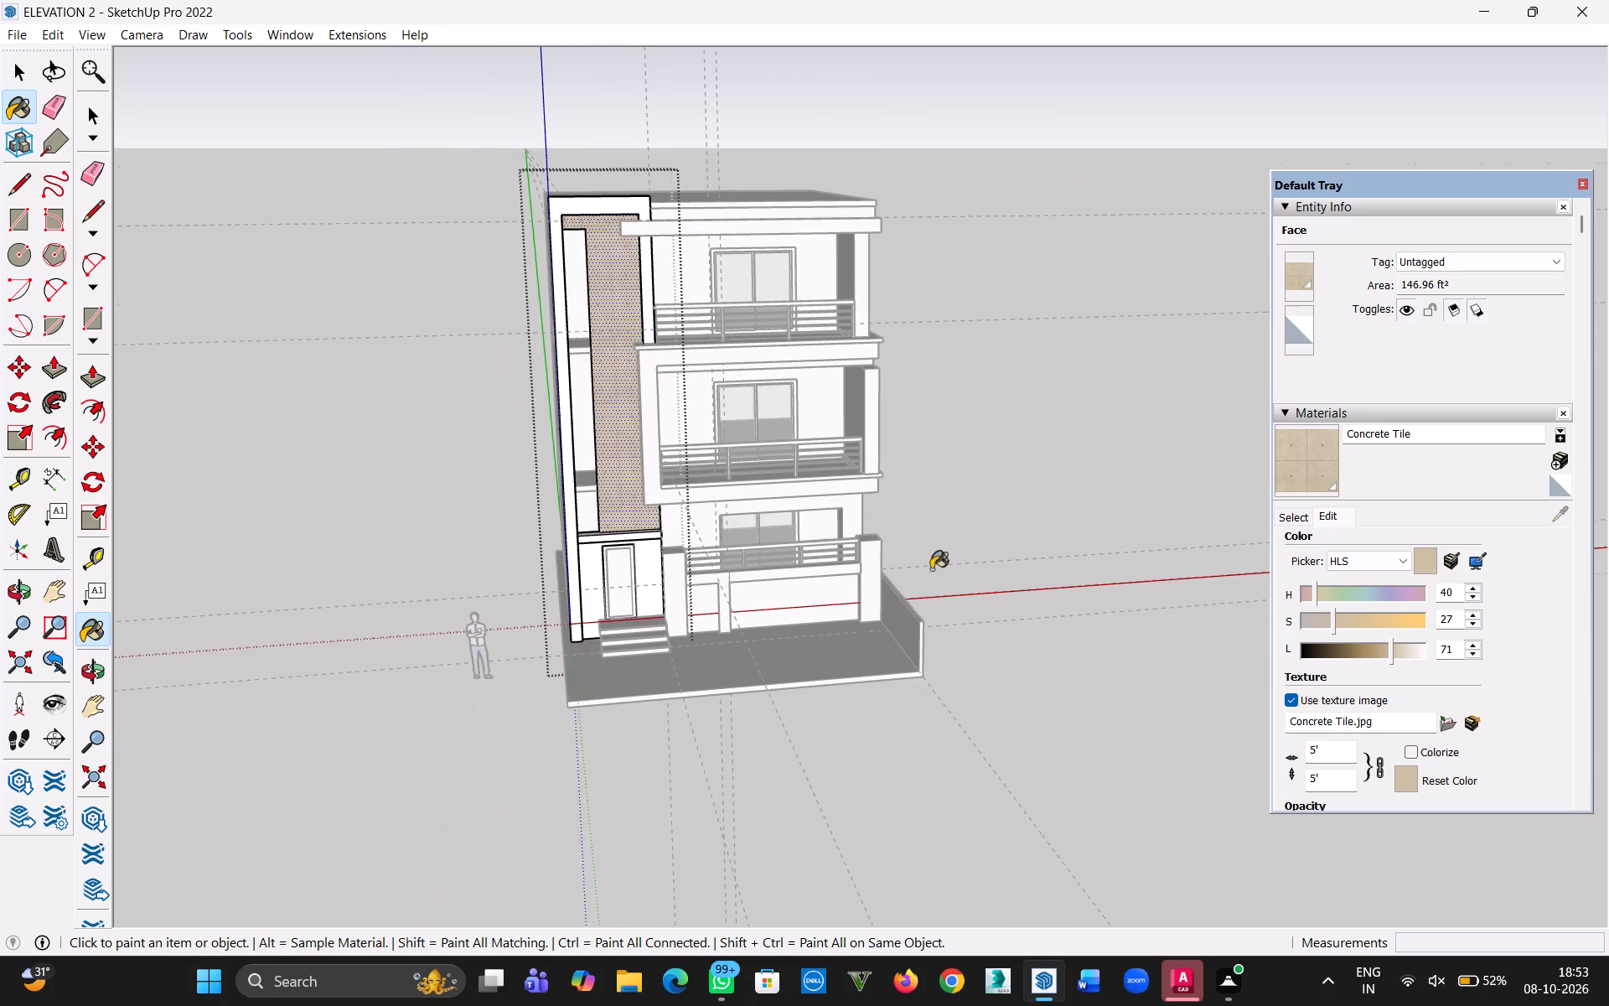
pyautogui.moveTo(804, 516); pyautogui.dragTo(683, 588, button='middle')
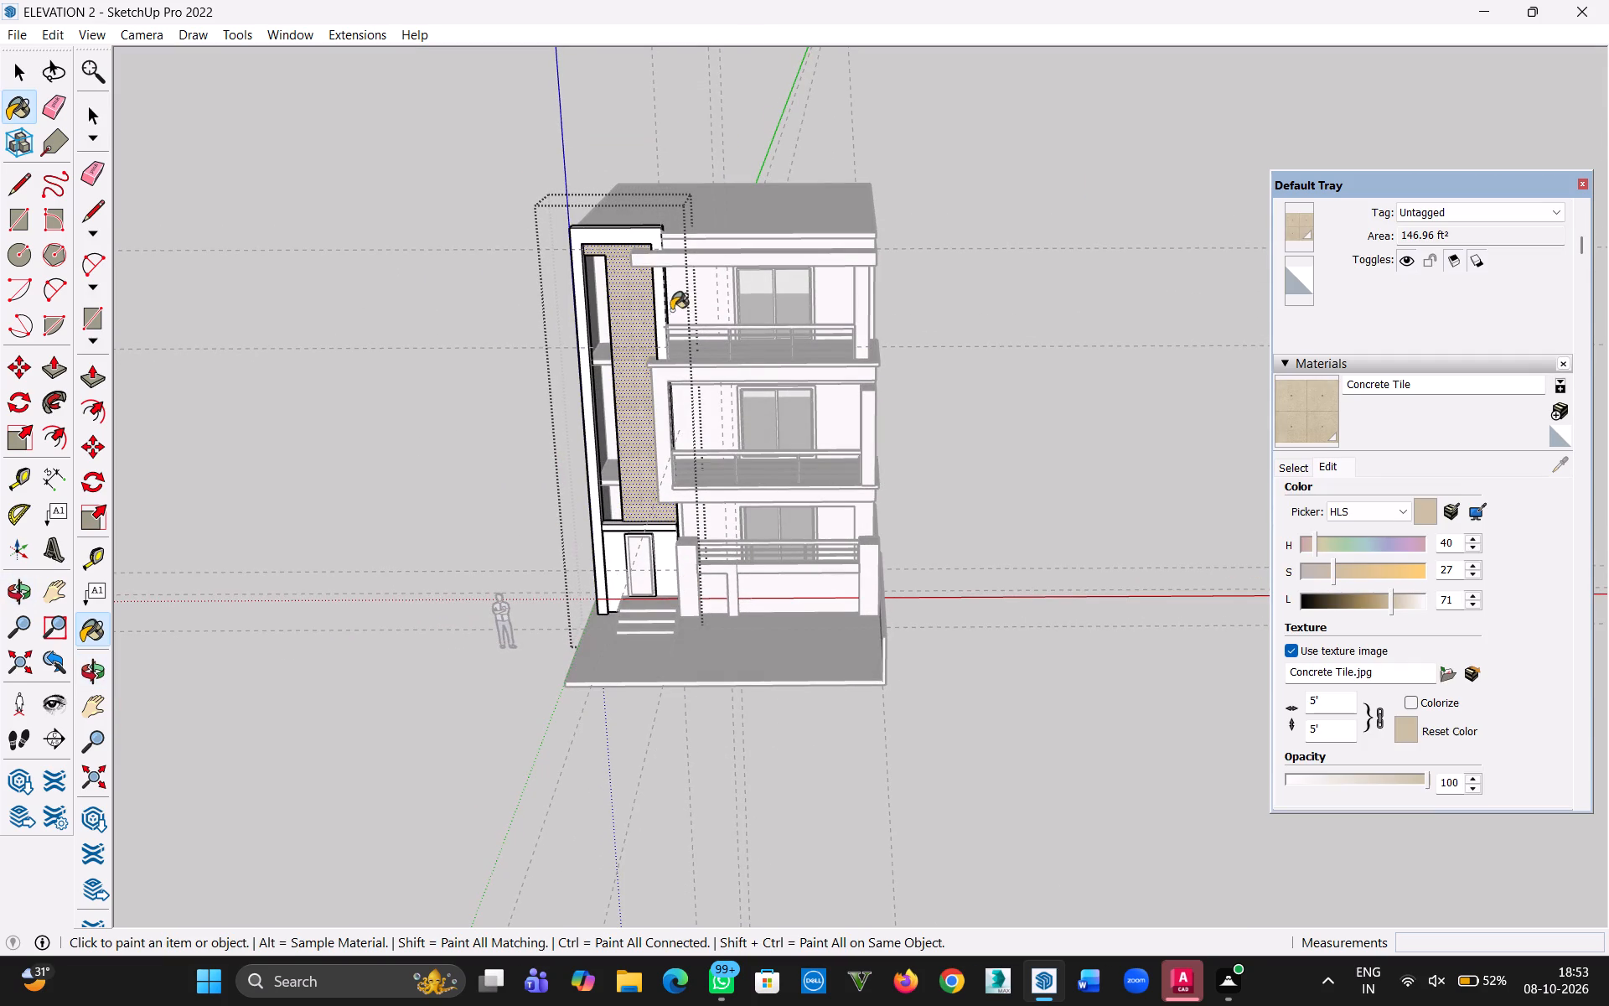
pyautogui.scroll(-3, 1451, 700)
pyautogui.scroll(2, 1451, 701)
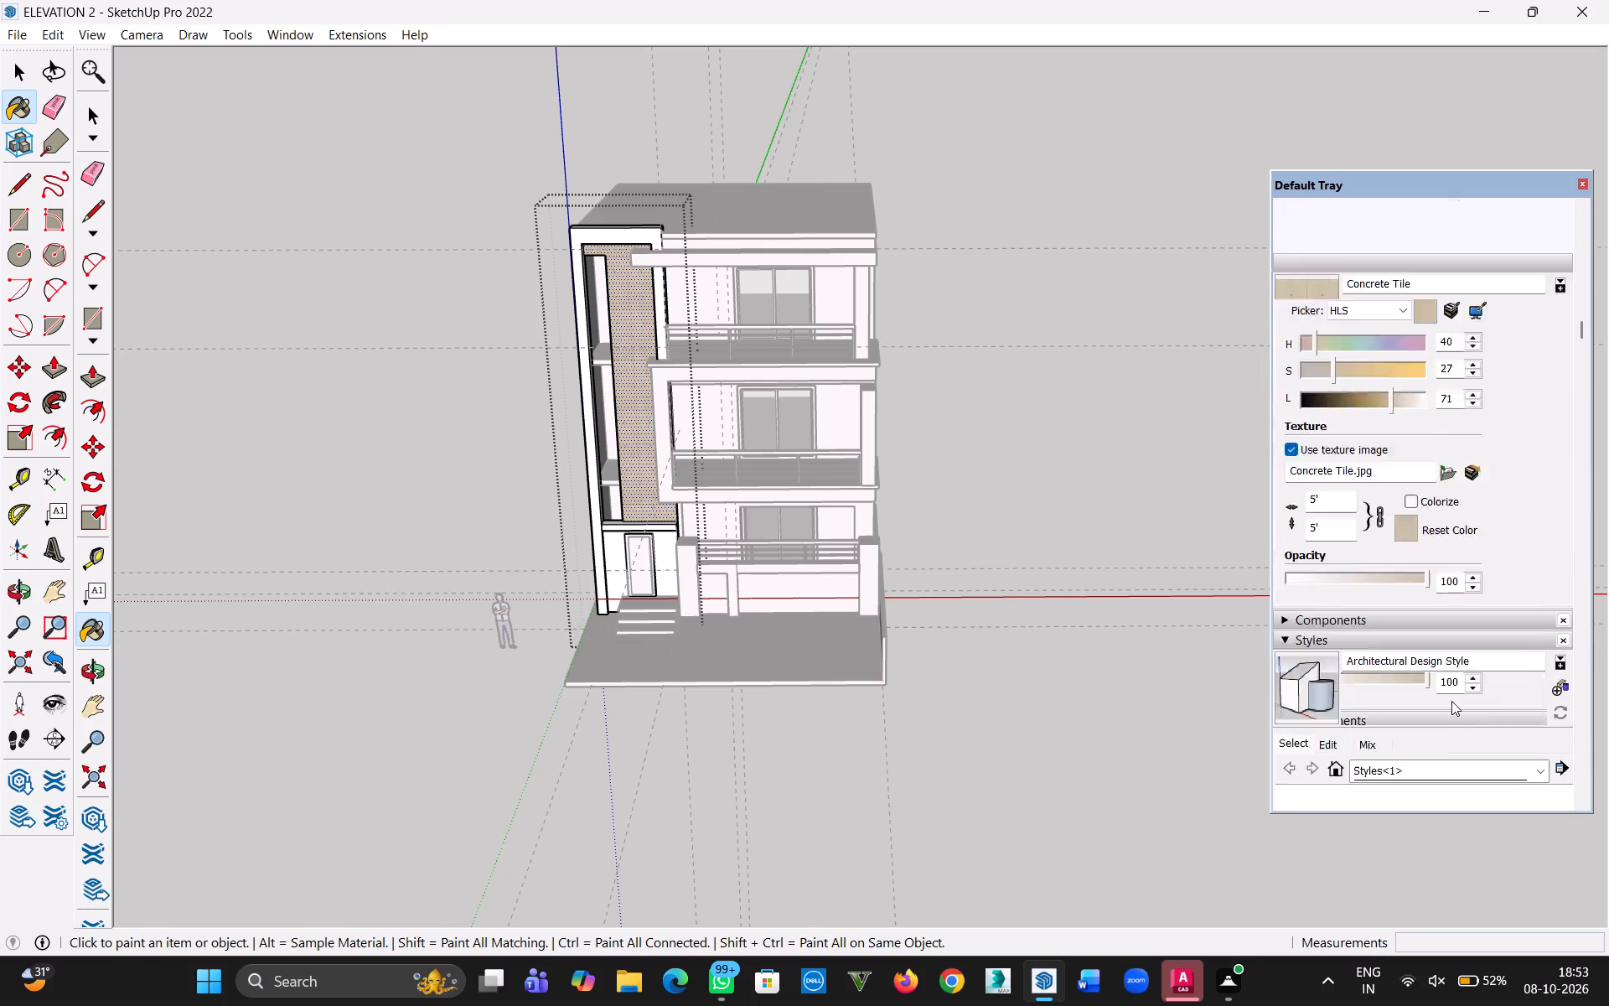
pyautogui.scroll(2, 1451, 701)
pyautogui.click(1358, 646)
pyautogui.doubleClick(1352, 647)
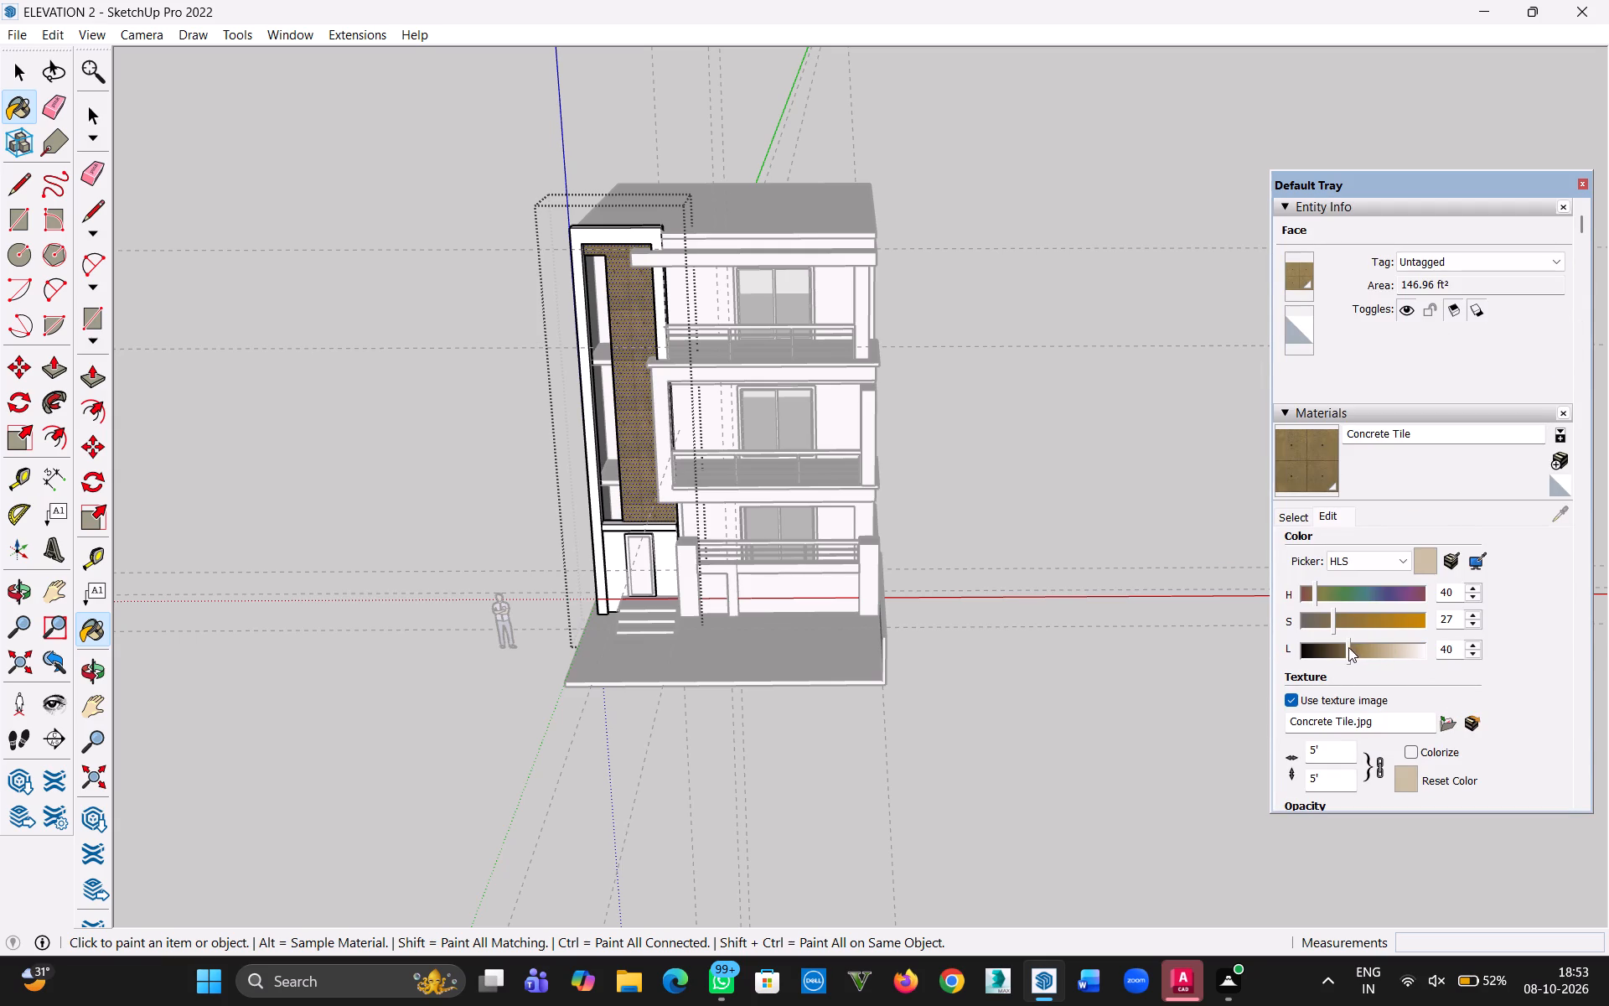
pyautogui.click(1379, 646)
pyautogui.click(1401, 650)
pyautogui.click(1399, 650)
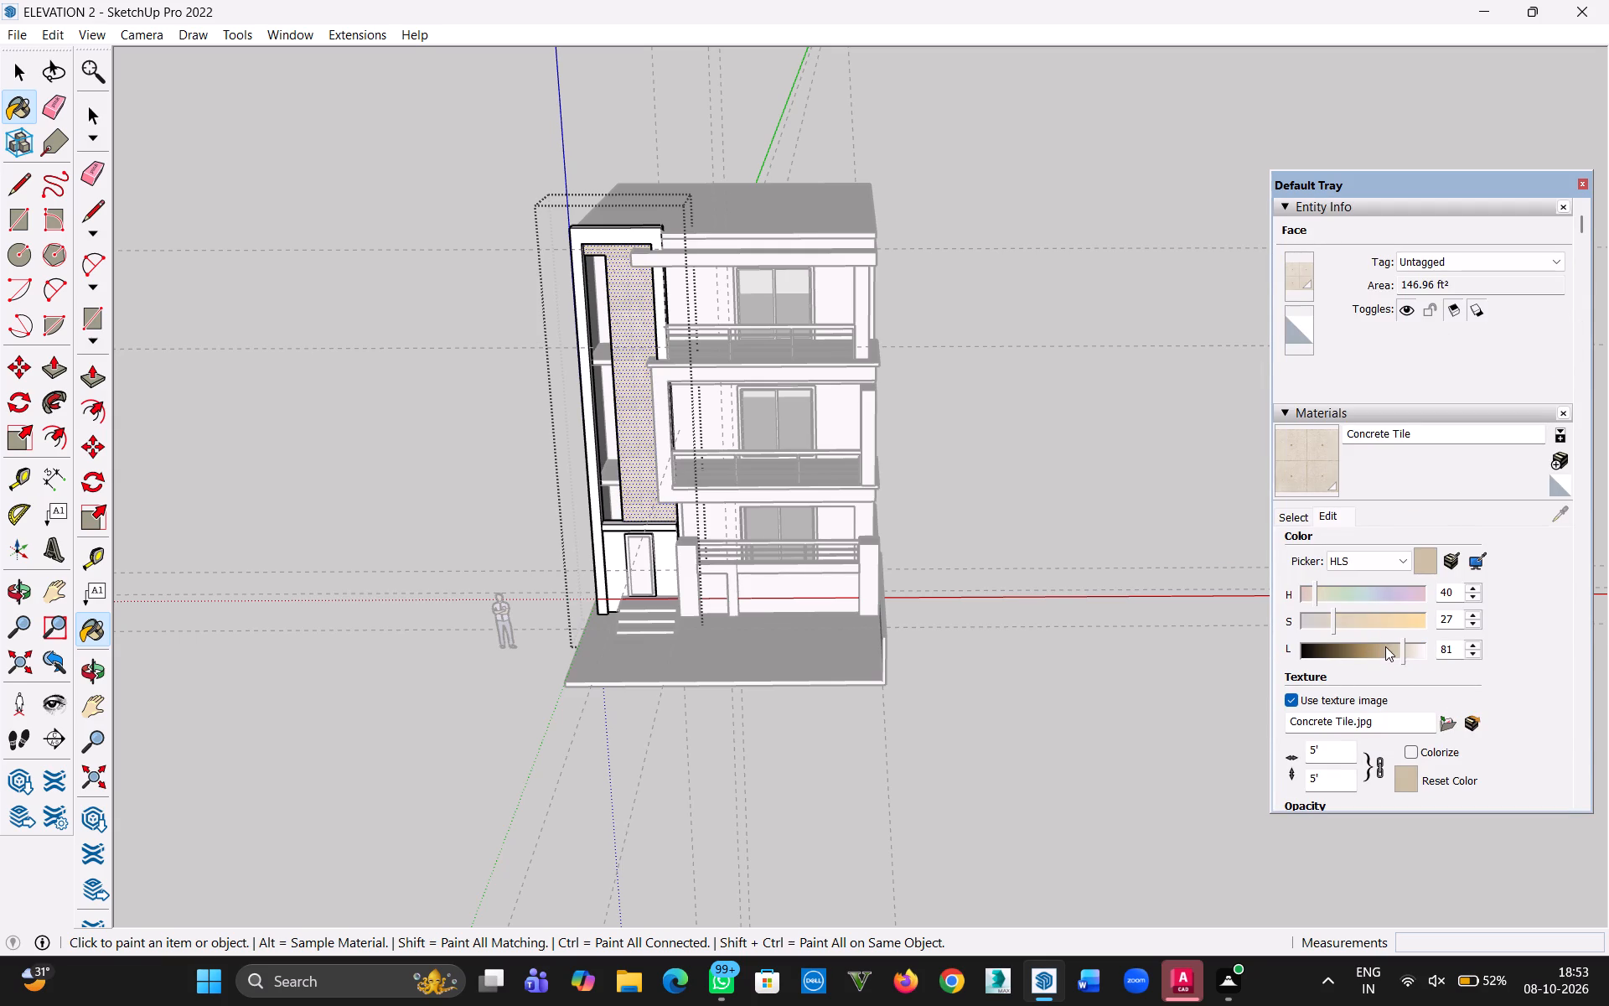
pyautogui.click(1385, 646)
pyautogui.click(1380, 646)
pyautogui.scroll(4, 1418, 617)
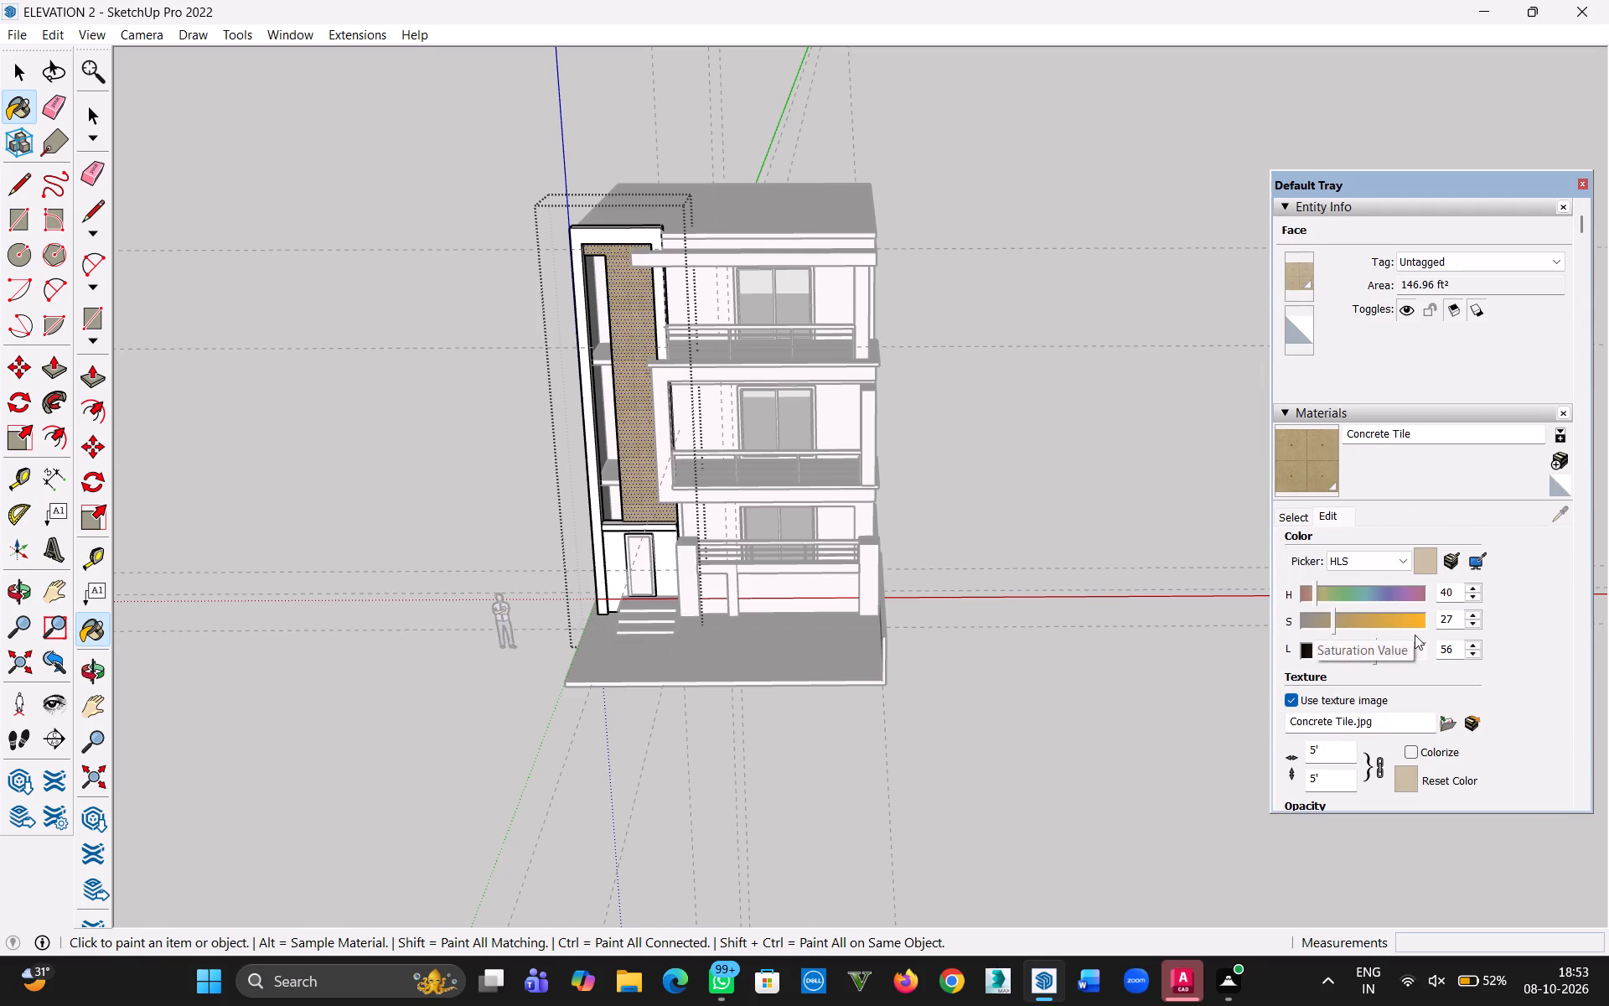
pyautogui.scroll(-2, 1412, 643)
pyautogui.scroll(5, 1392, 611)
pyautogui.scroll(-6, 1390, 646)
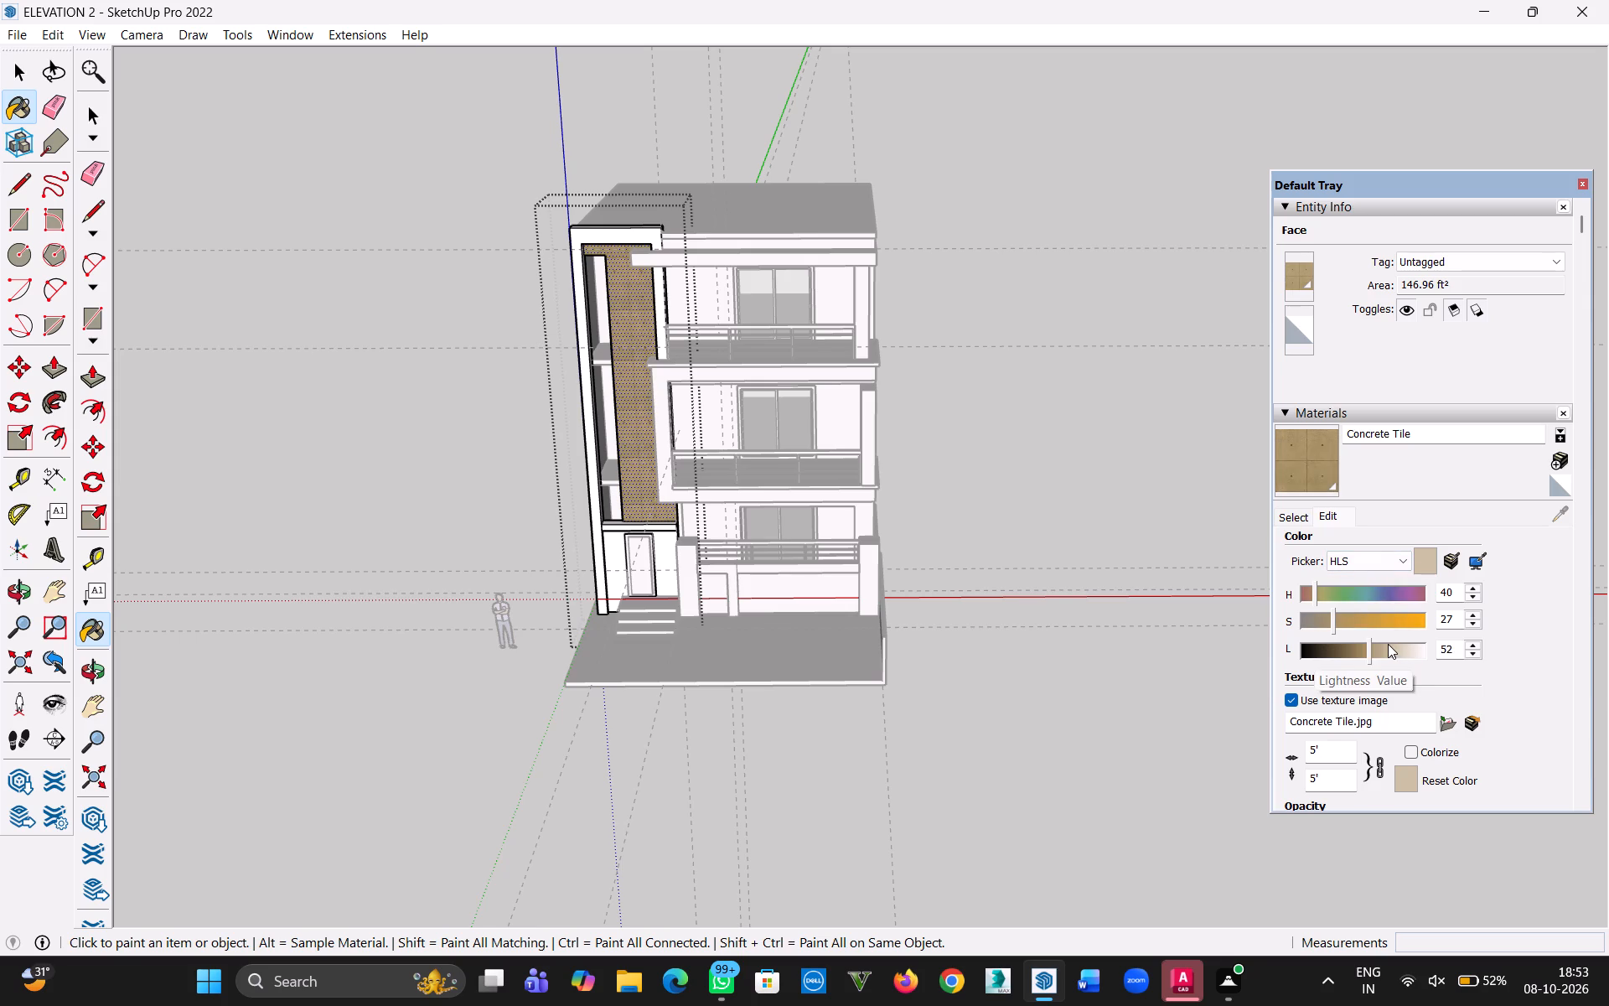
pyautogui.scroll(-2, 1388, 644)
pyautogui.scroll(3, 1387, 644)
pyautogui.scroll(-2, 1387, 644)
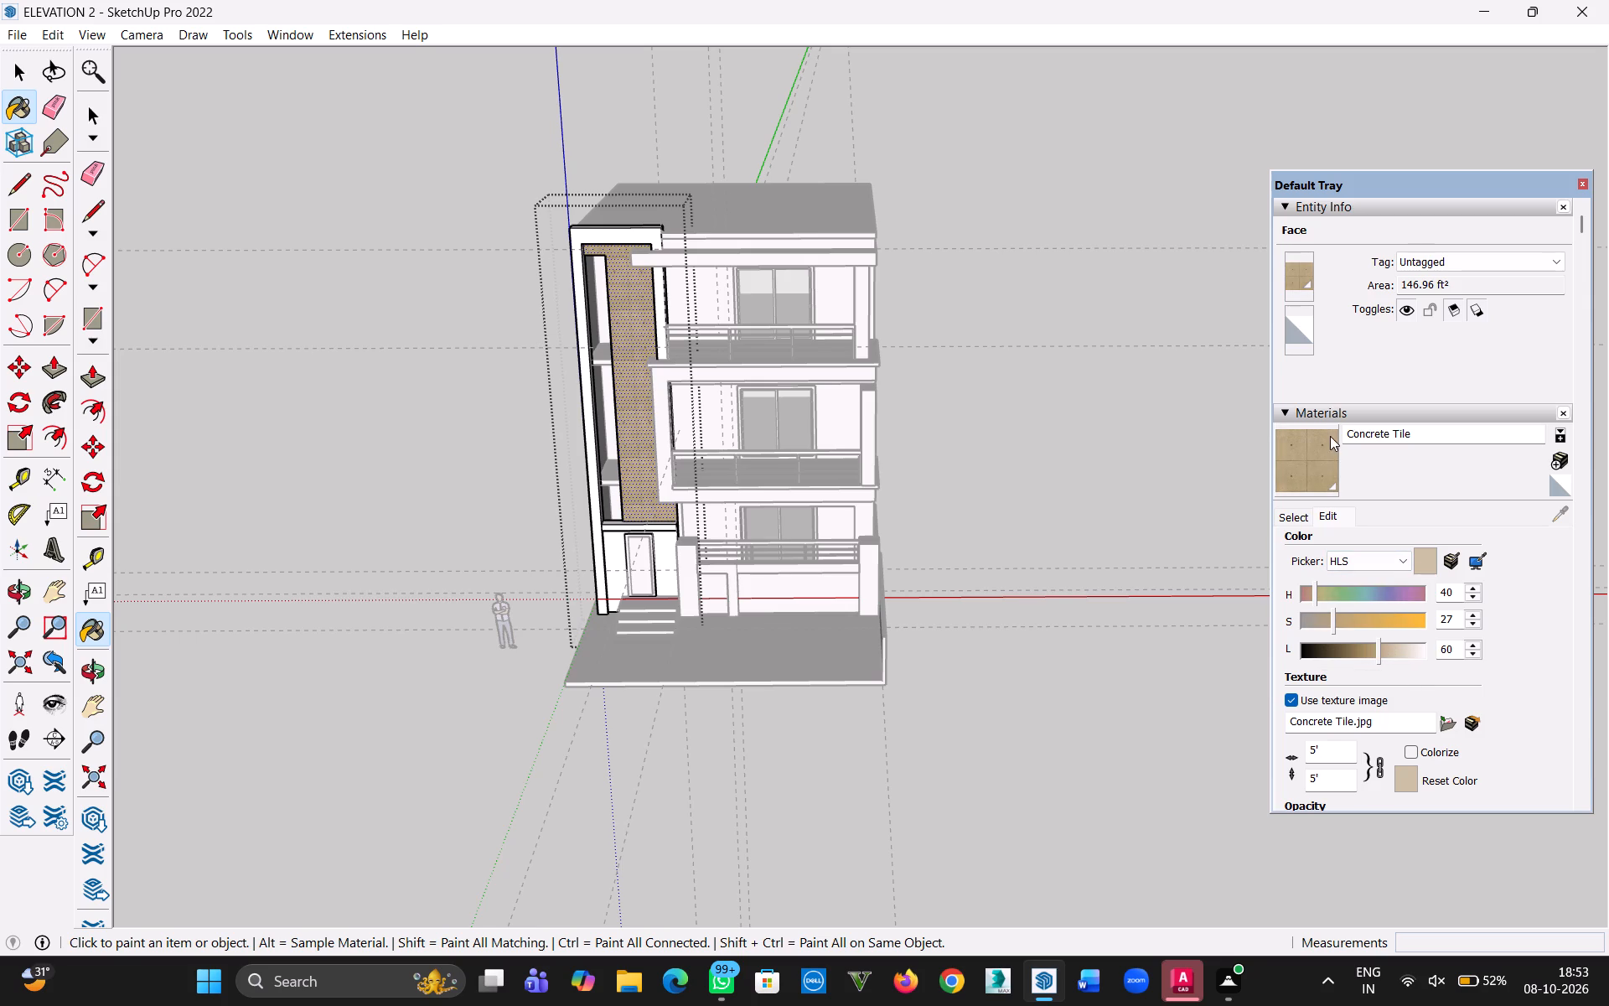
# Turn the Concrete Tile material grey by setting its saturation to 0 and its hue to 193.
pyautogui.click(1307, 621)
pyautogui.click(1307, 621)
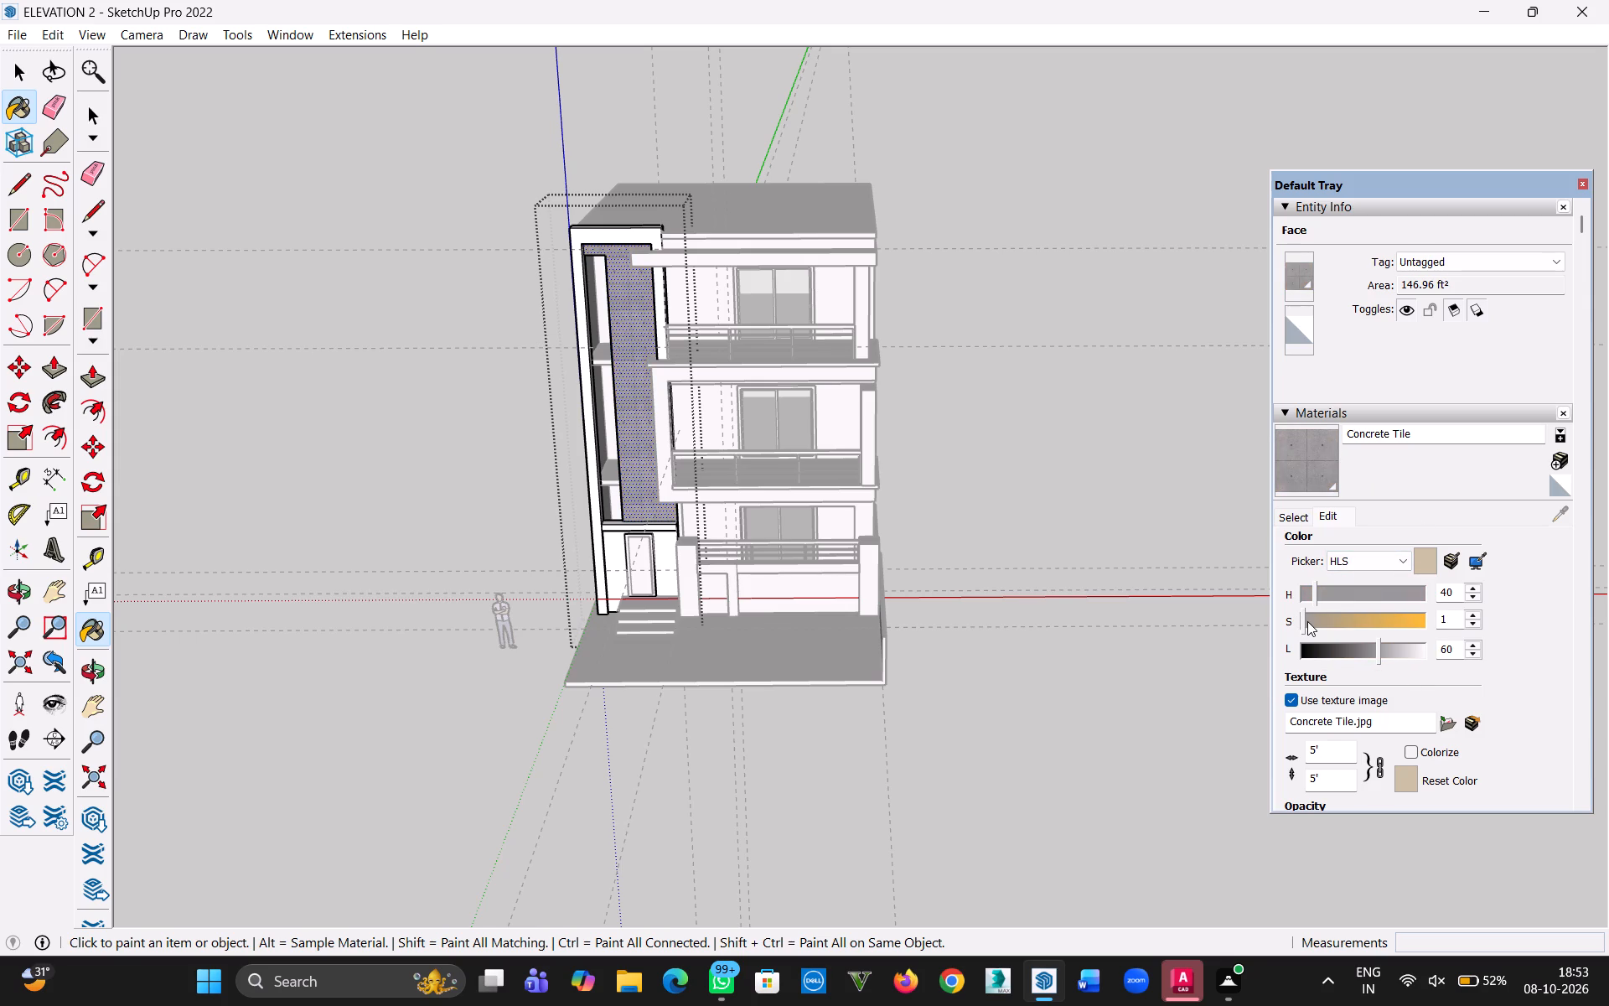
pyautogui.click(1313, 620)
pyautogui.click(1304, 620)
pyautogui.click(1416, 594)
pyautogui.click(1405, 594)
pyautogui.doubleClick(1390, 594)
pyautogui.click(1352, 587)
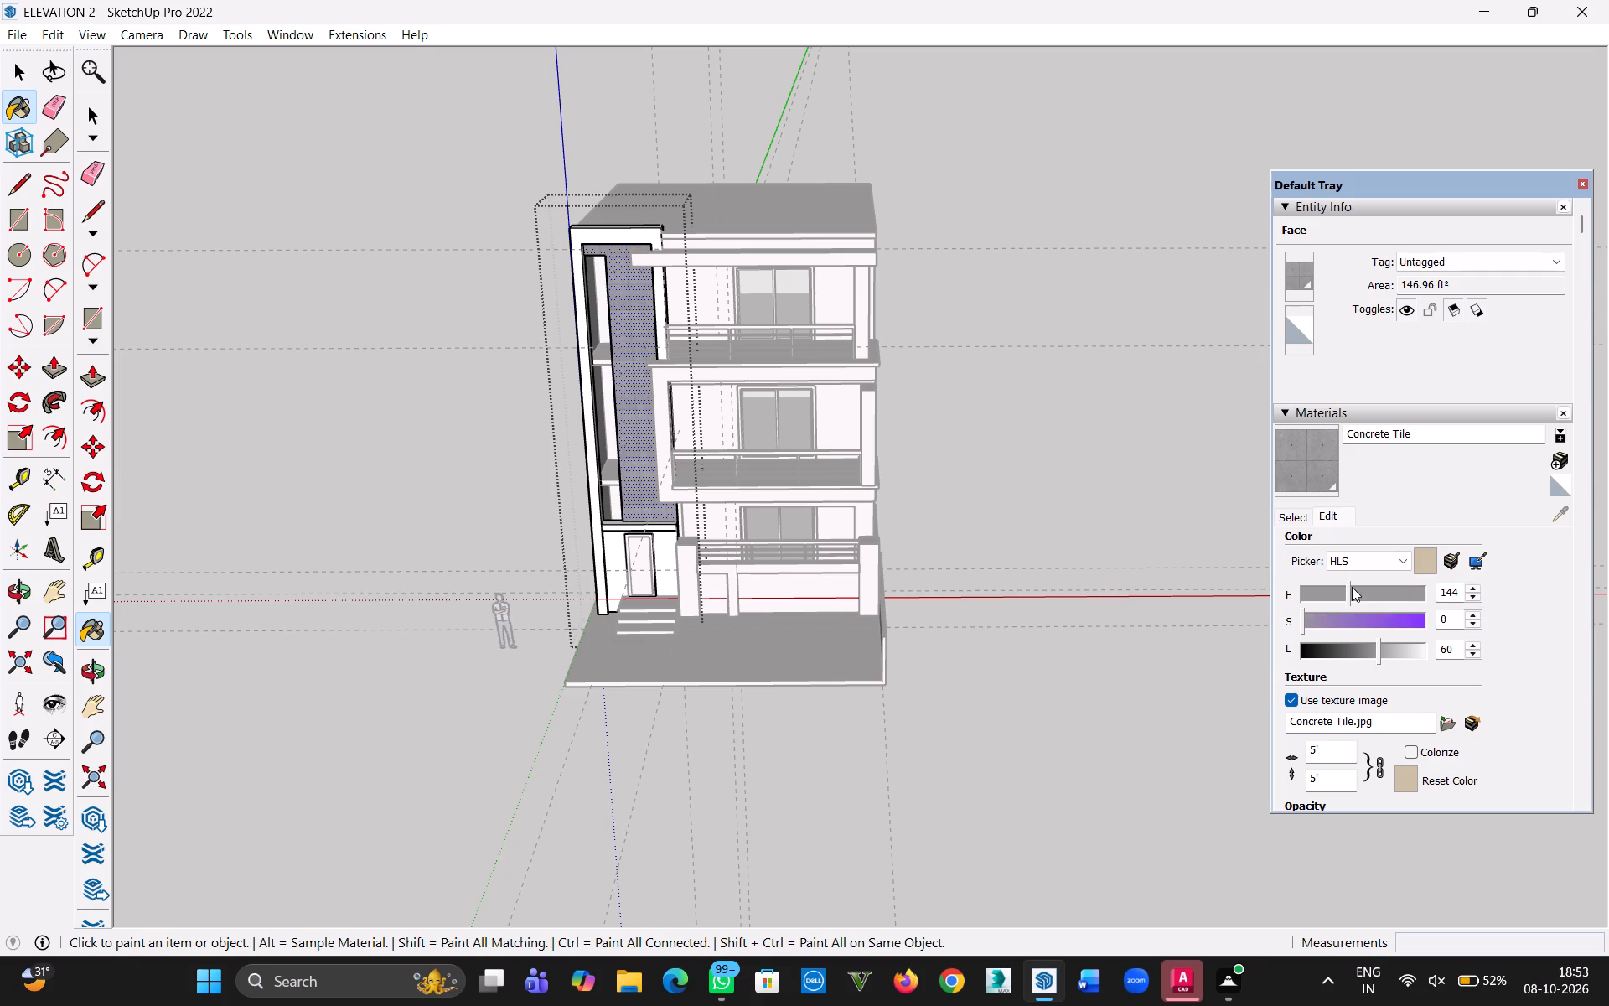
pyautogui.click(1368, 594)
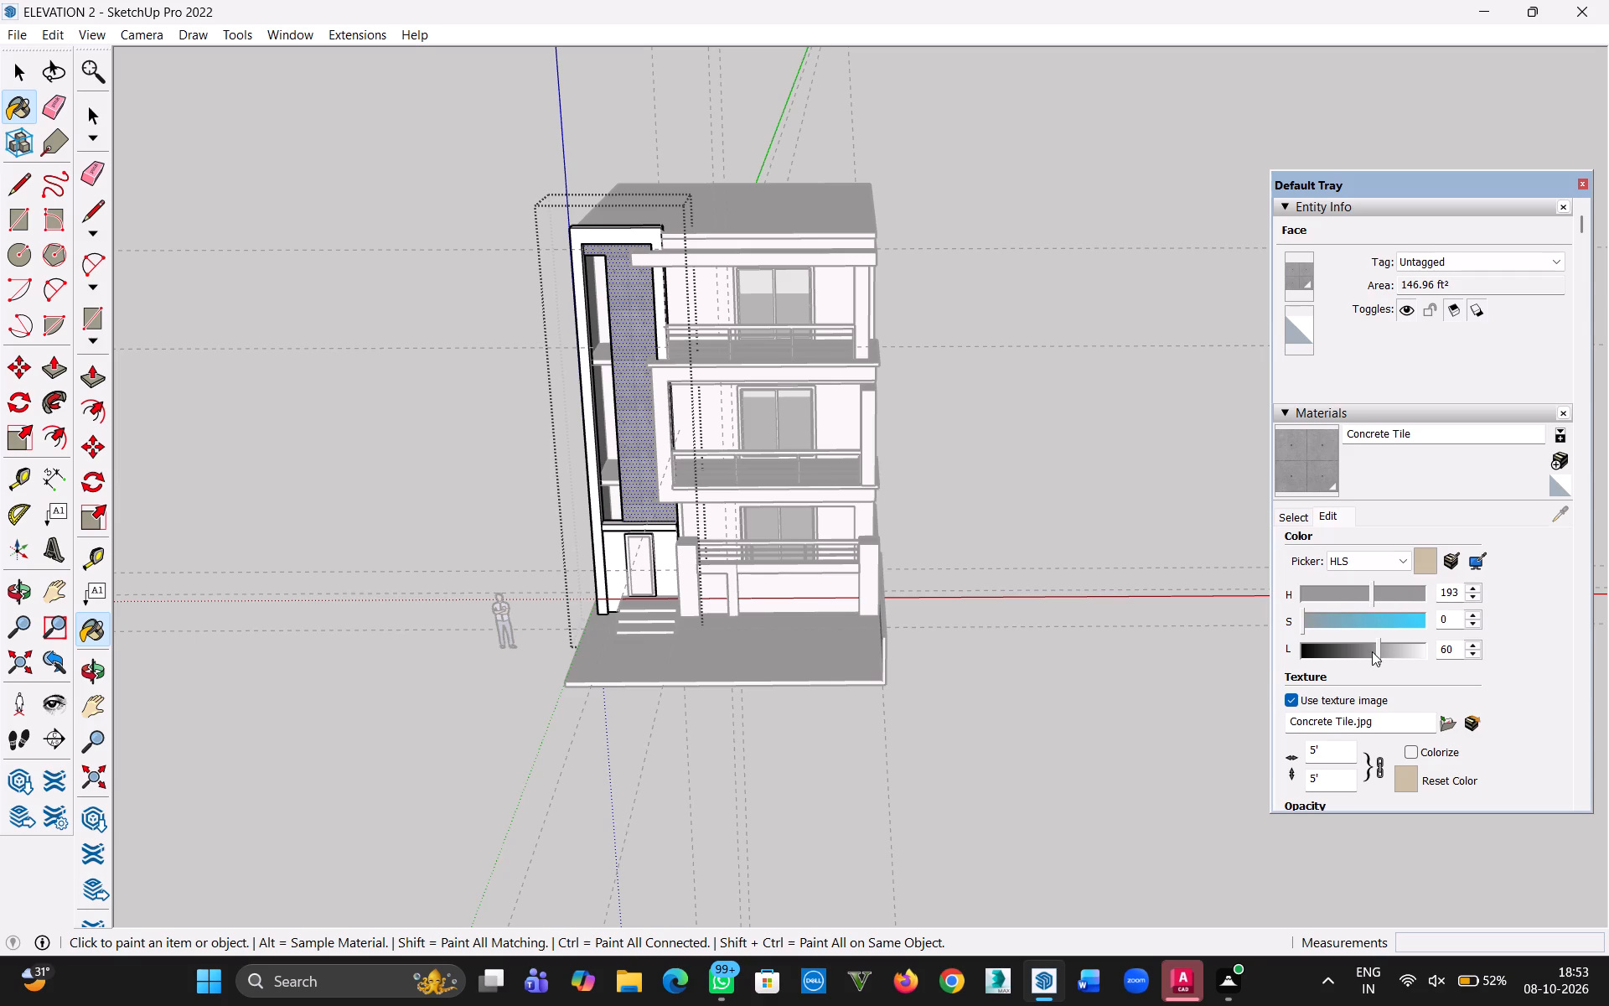
# Fine-tune the Concrete Tile material to a lightness of 64 and leave the entrance wall group.
pyautogui.click(1369, 651)
pyautogui.click(1360, 650)
pyautogui.click(1376, 646)
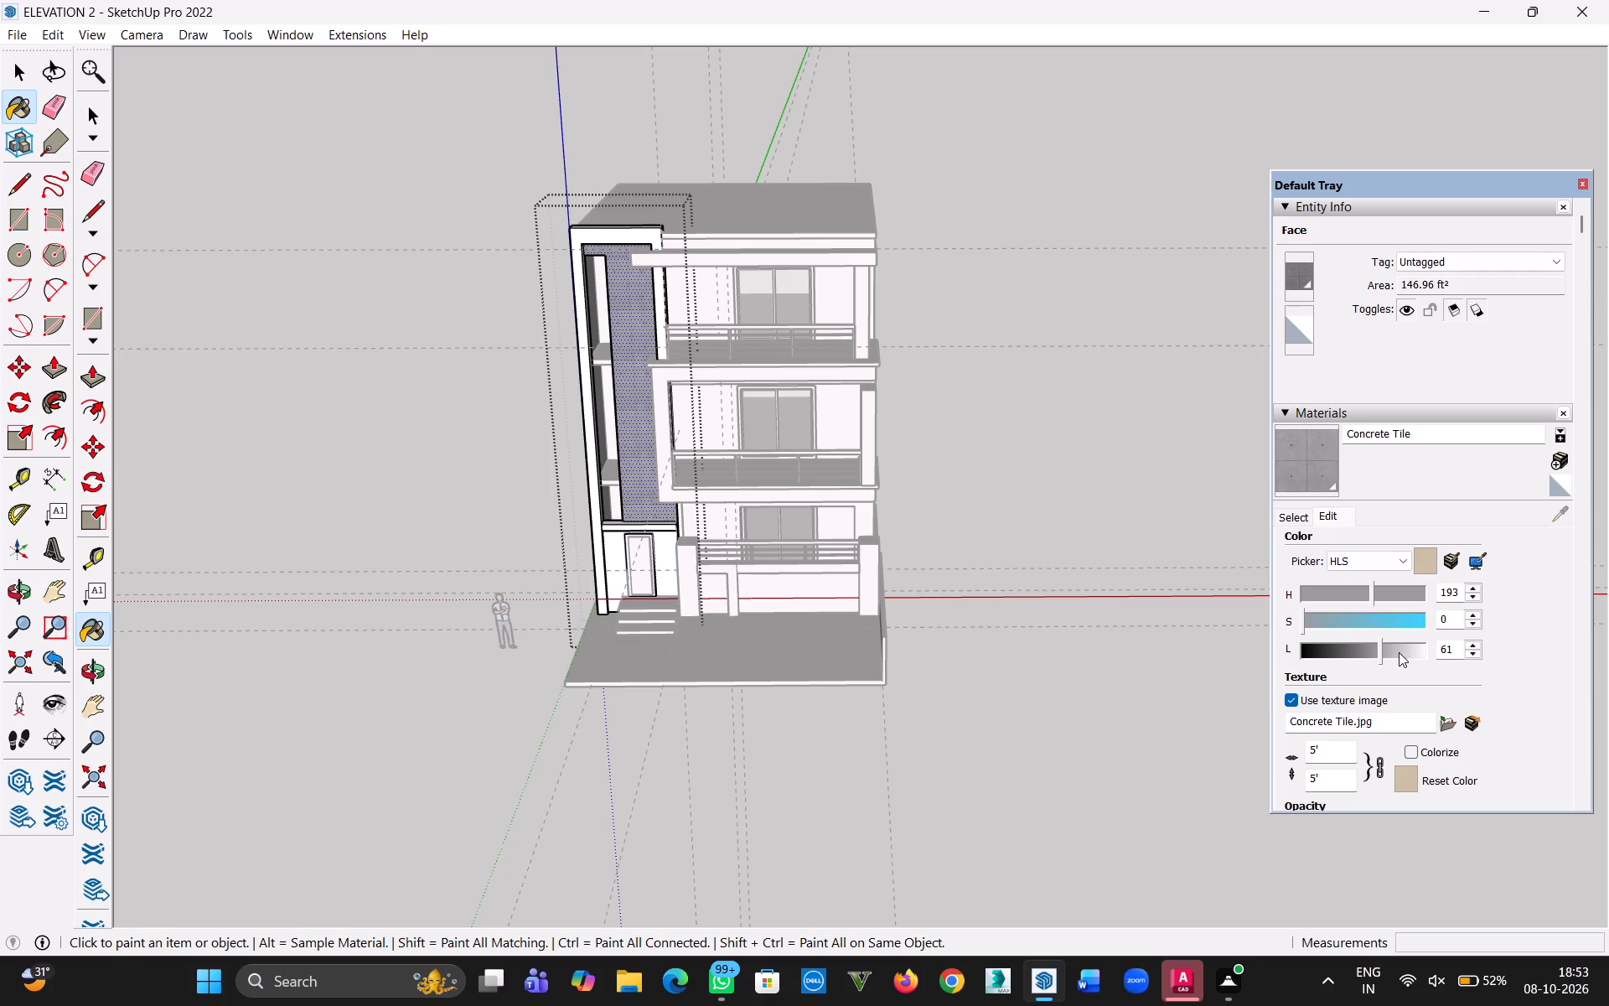
pyautogui.click(1399, 652)
pyautogui.click(1392, 651)
pyautogui.click(1386, 651)
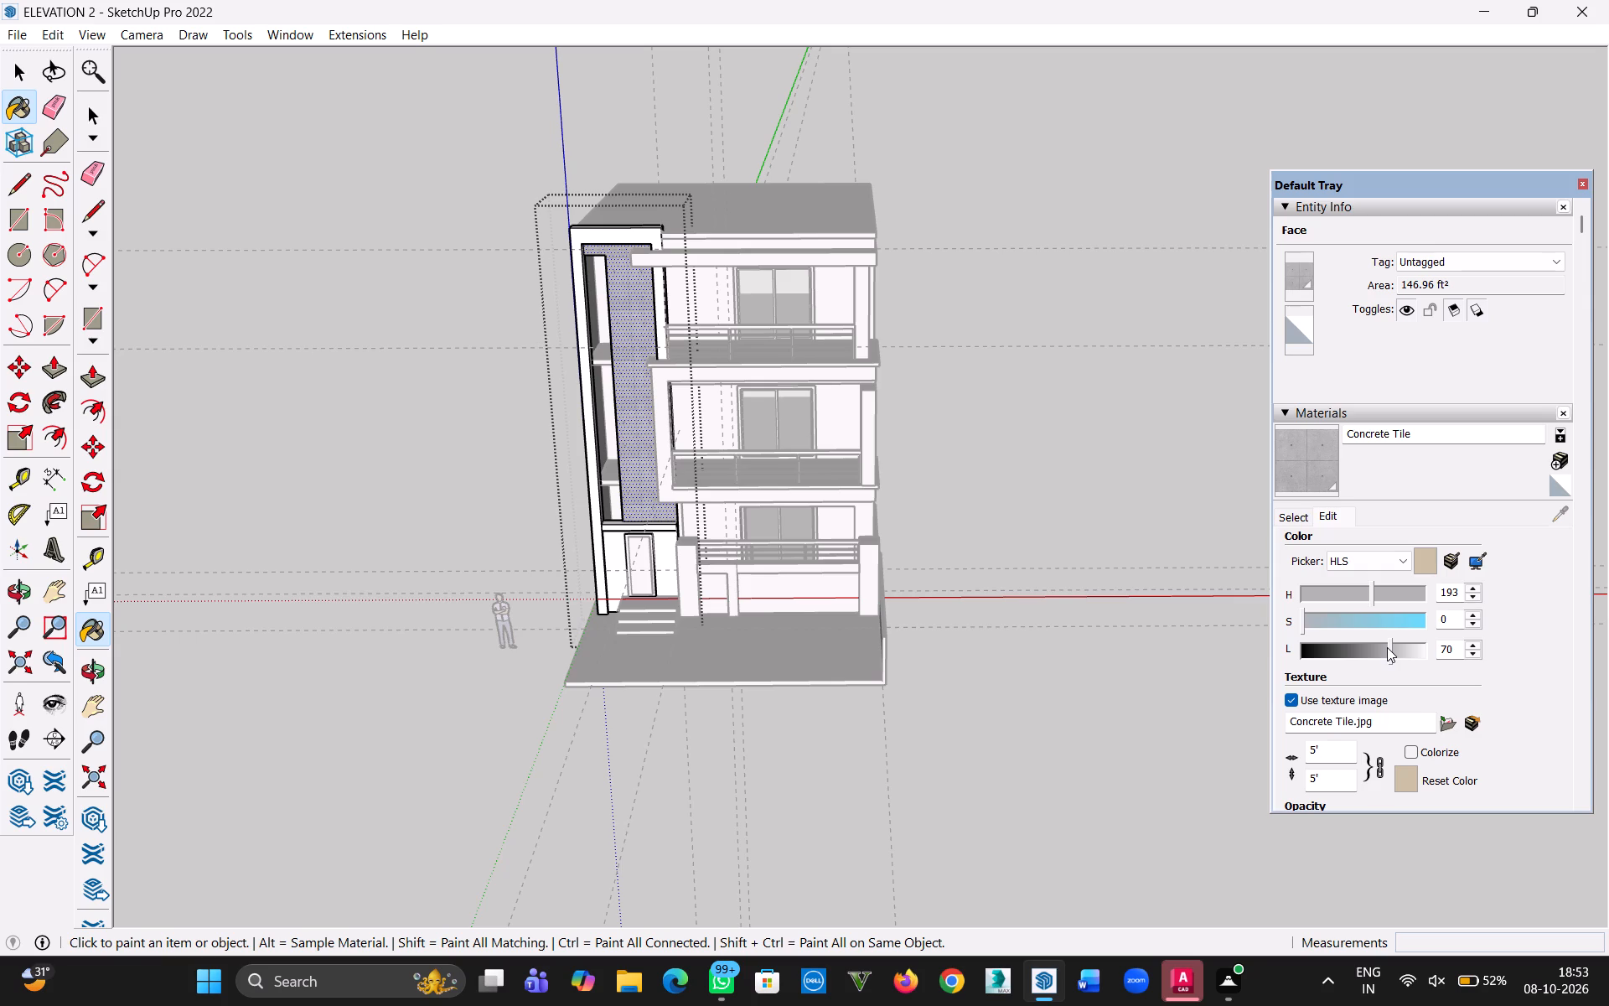
pyautogui.scroll(2, 1362, 671)
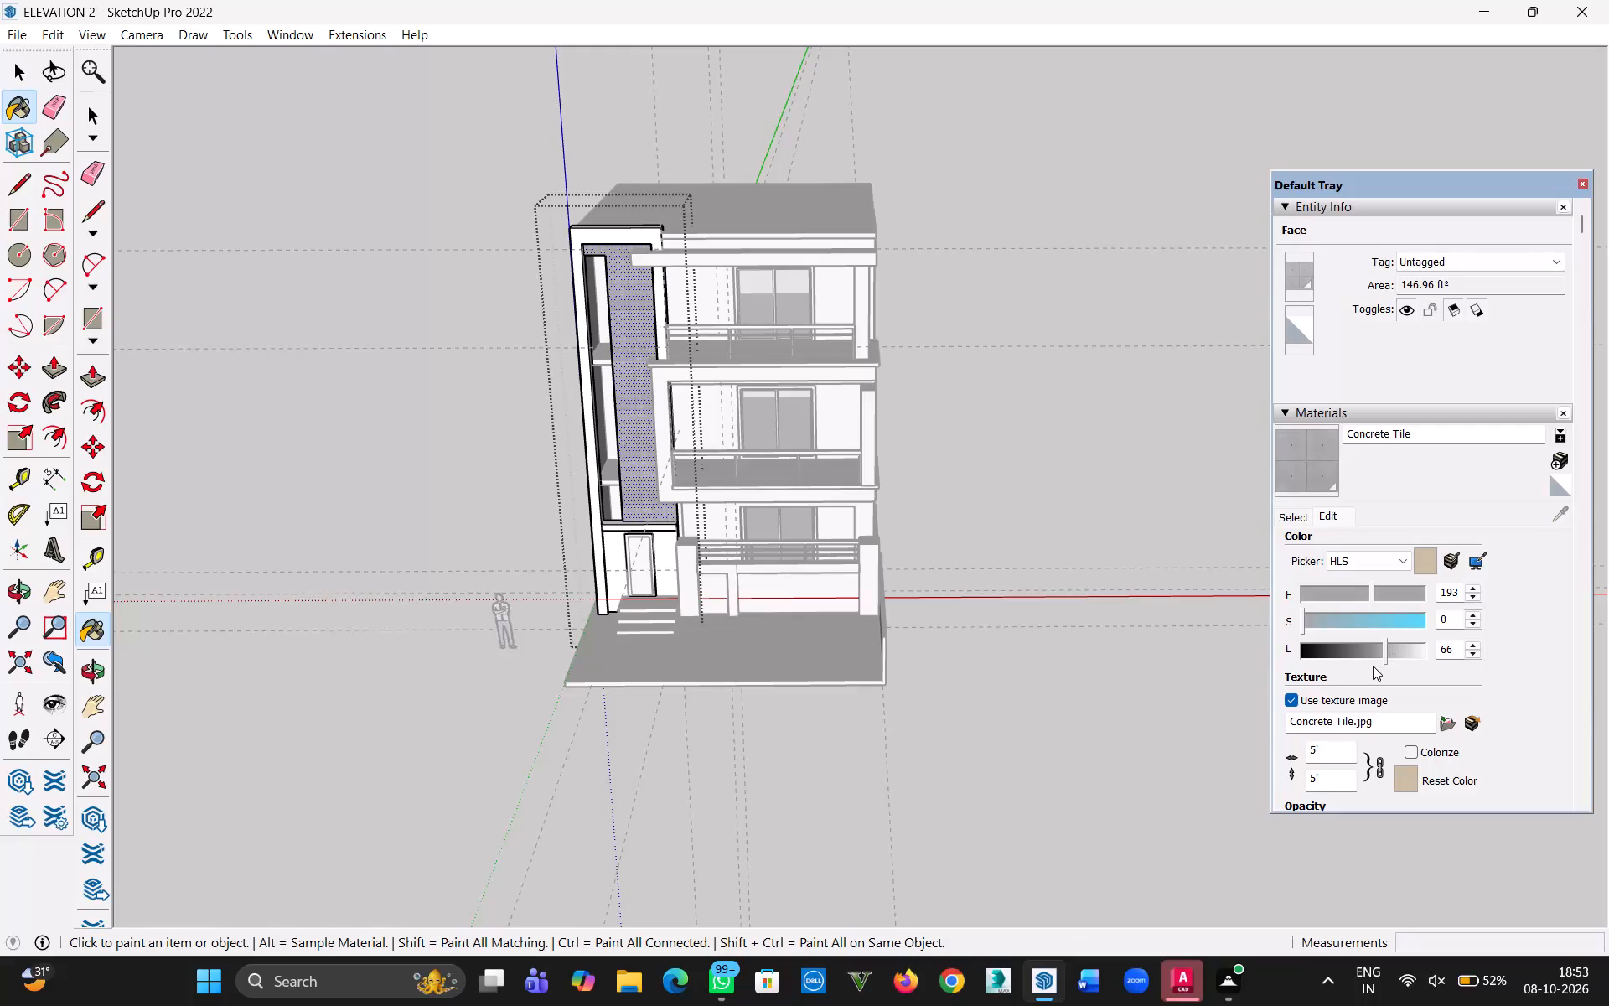
pyautogui.scroll(1, 1373, 666)
pyautogui.moveTo(1201, 559); pyautogui.dragTo(1200, 449, button='middle')
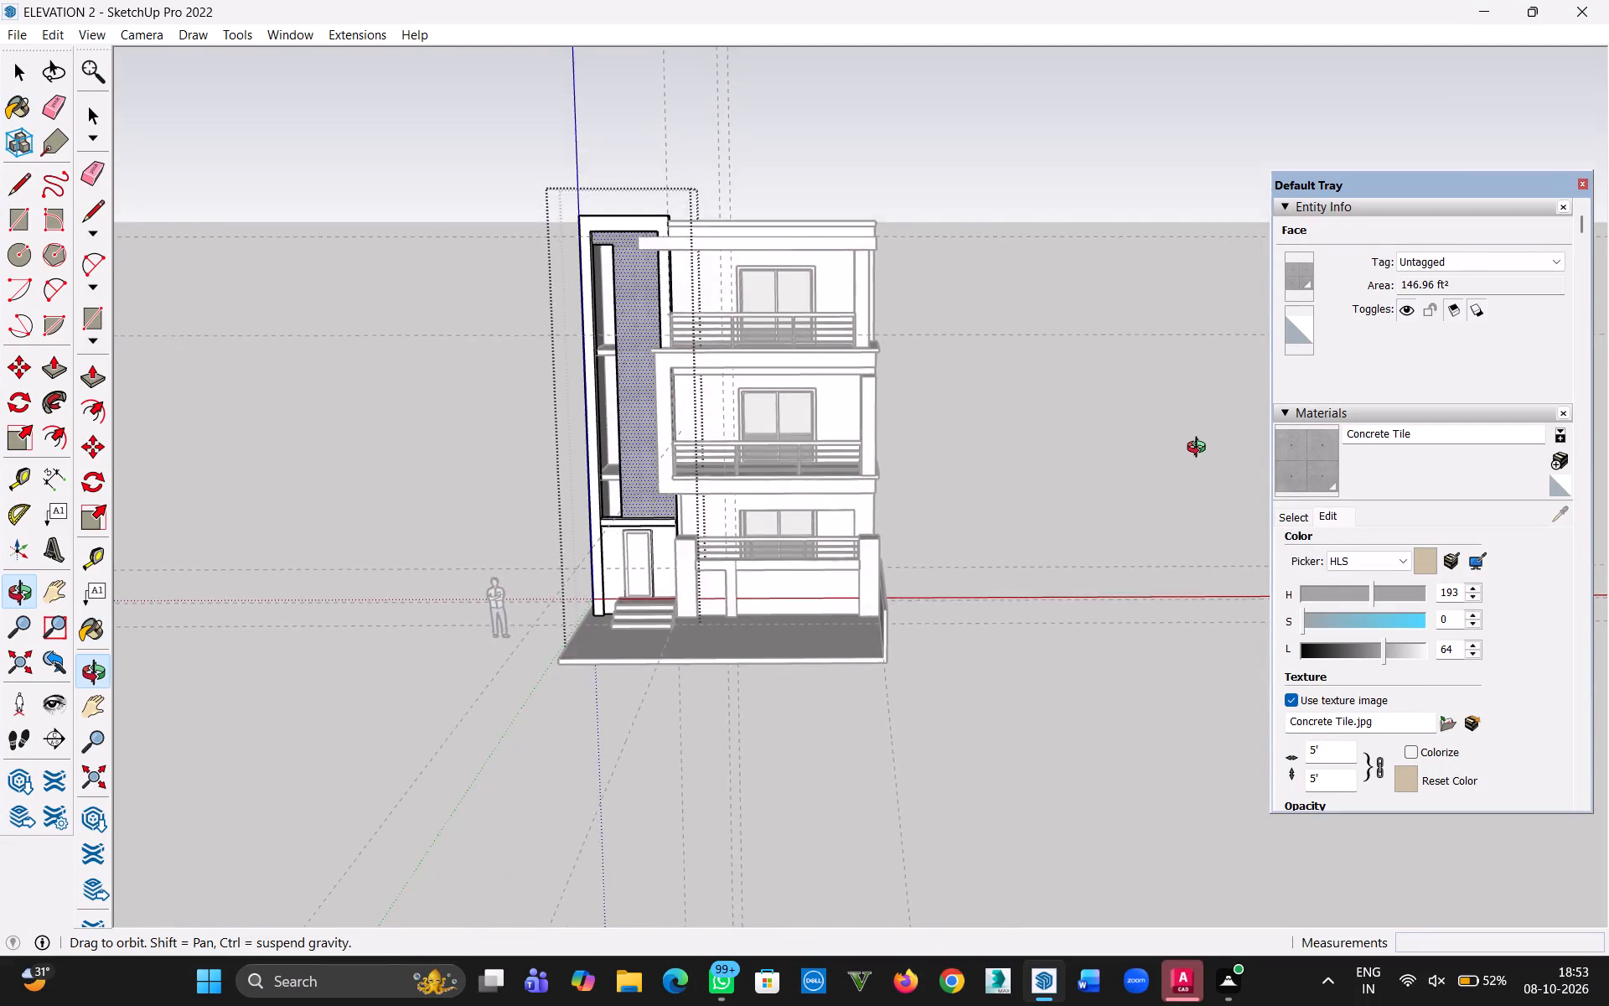
pyautogui.moveTo(1200, 449); pyautogui.dragTo(1501, 572, button='middle')
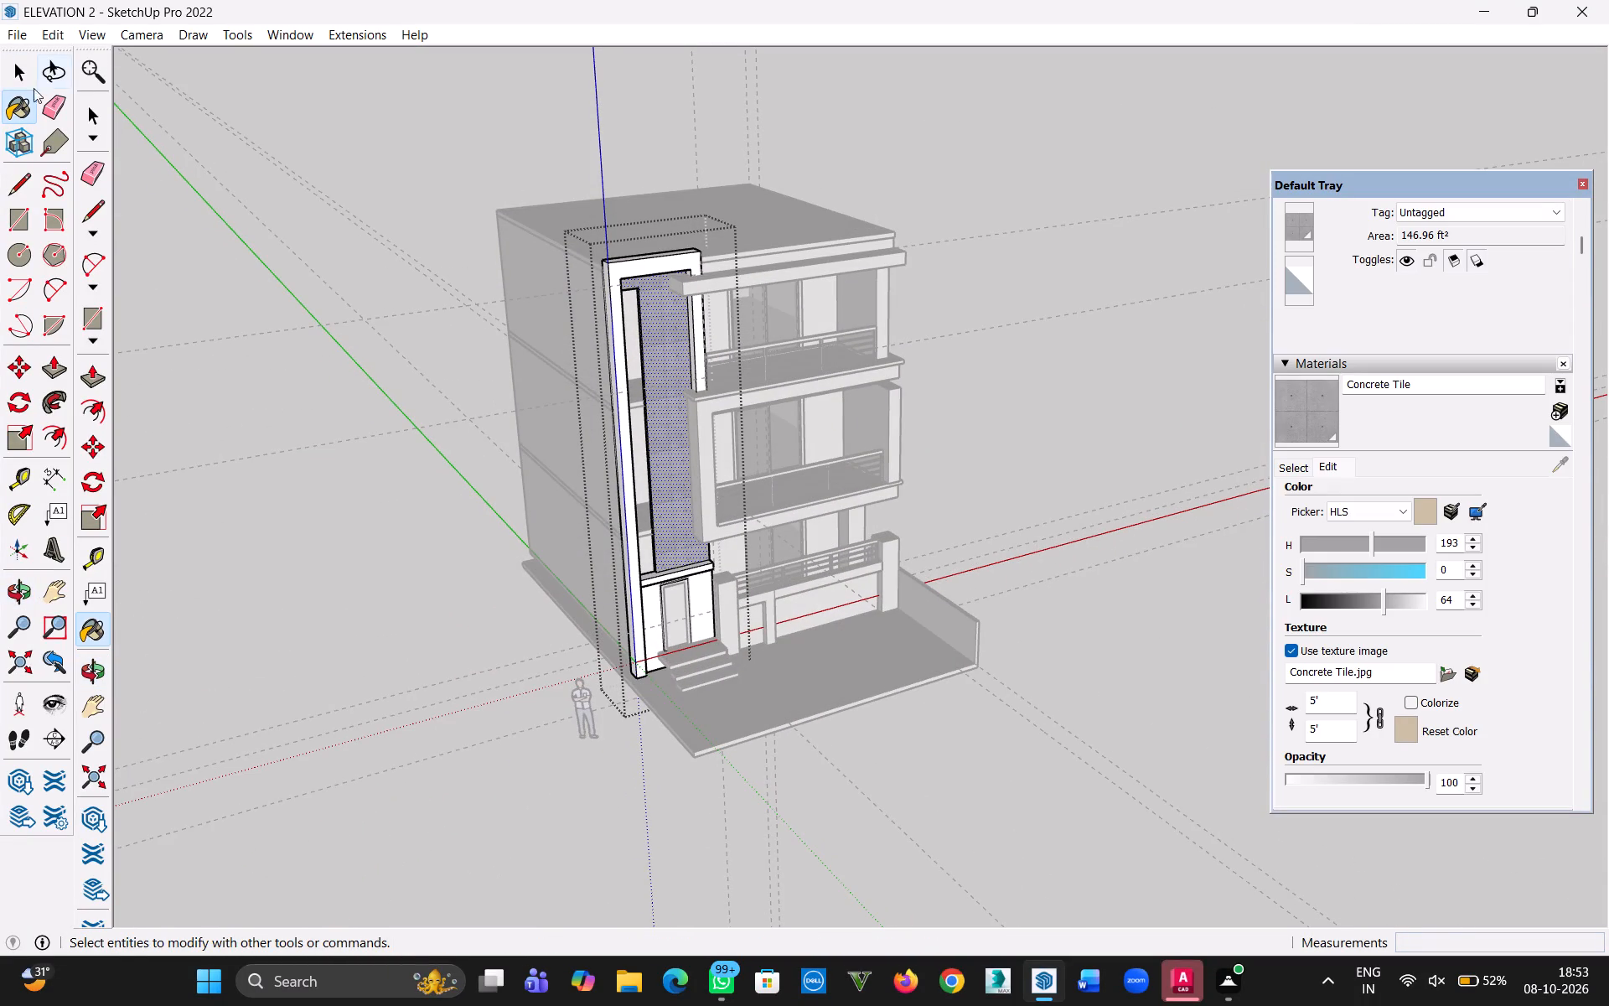
pyautogui.click(17, 75)
pyautogui.click(337, 455)
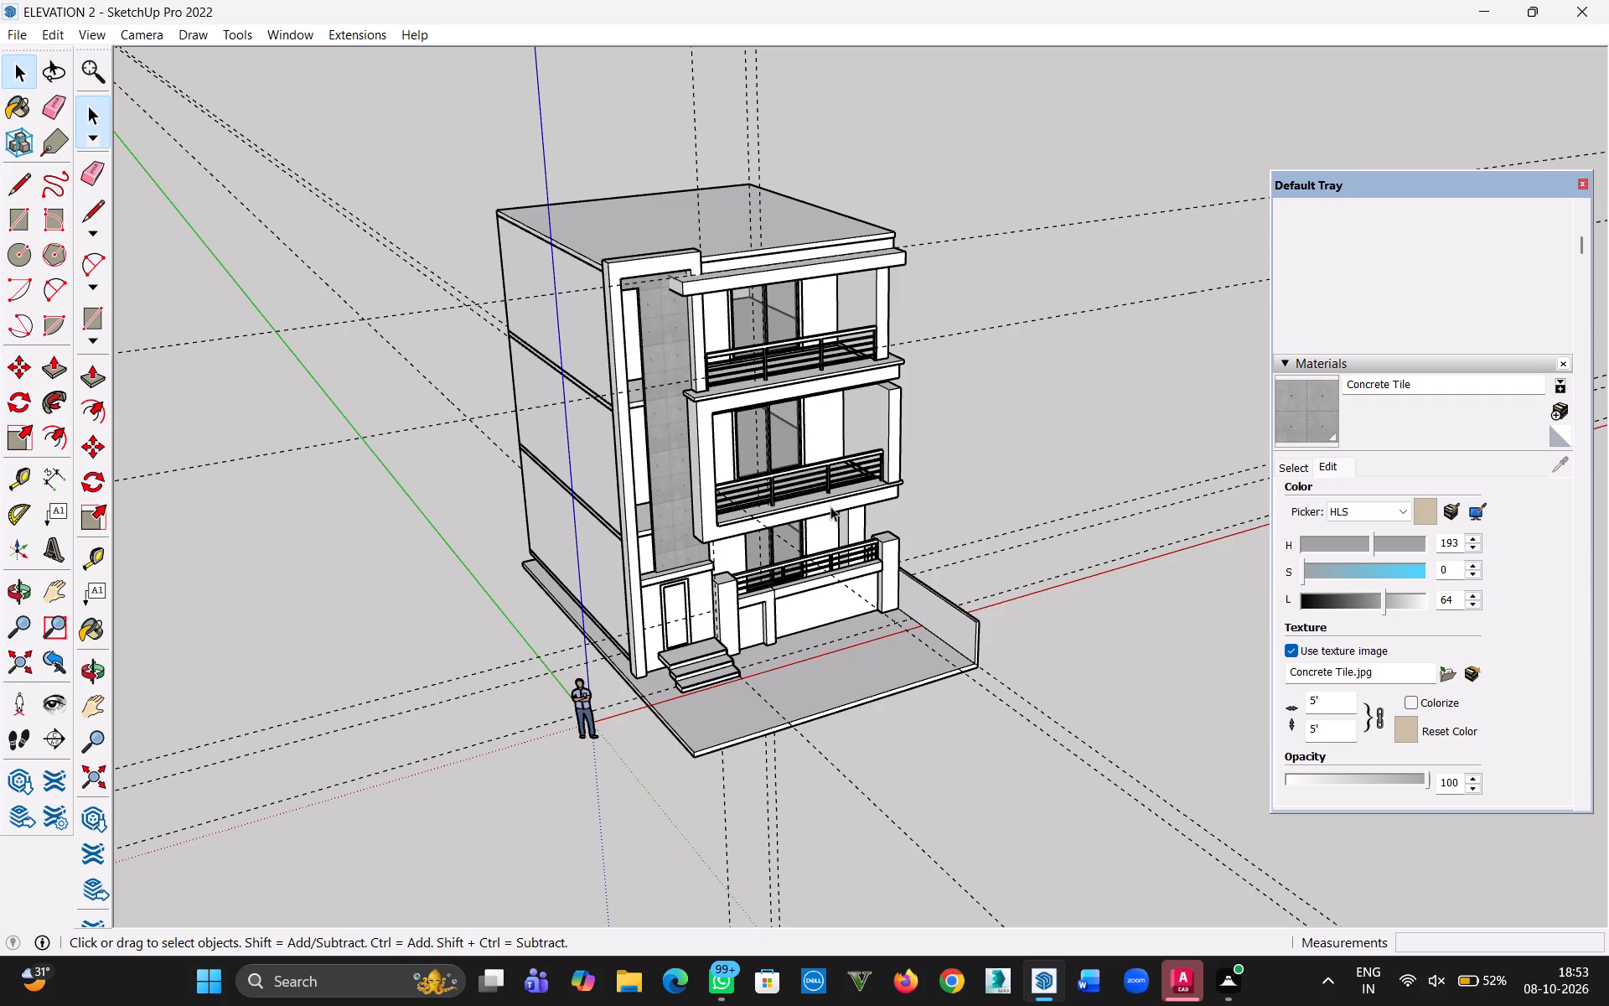
# Examine the grey tiled wall face against the rest of the front facade from a frontal view.
pyautogui.click(954, 475)
pyautogui.moveTo(929, 575); pyautogui.dragTo(648, 545, button='middle')
pyautogui.scroll(5, 661, 396)
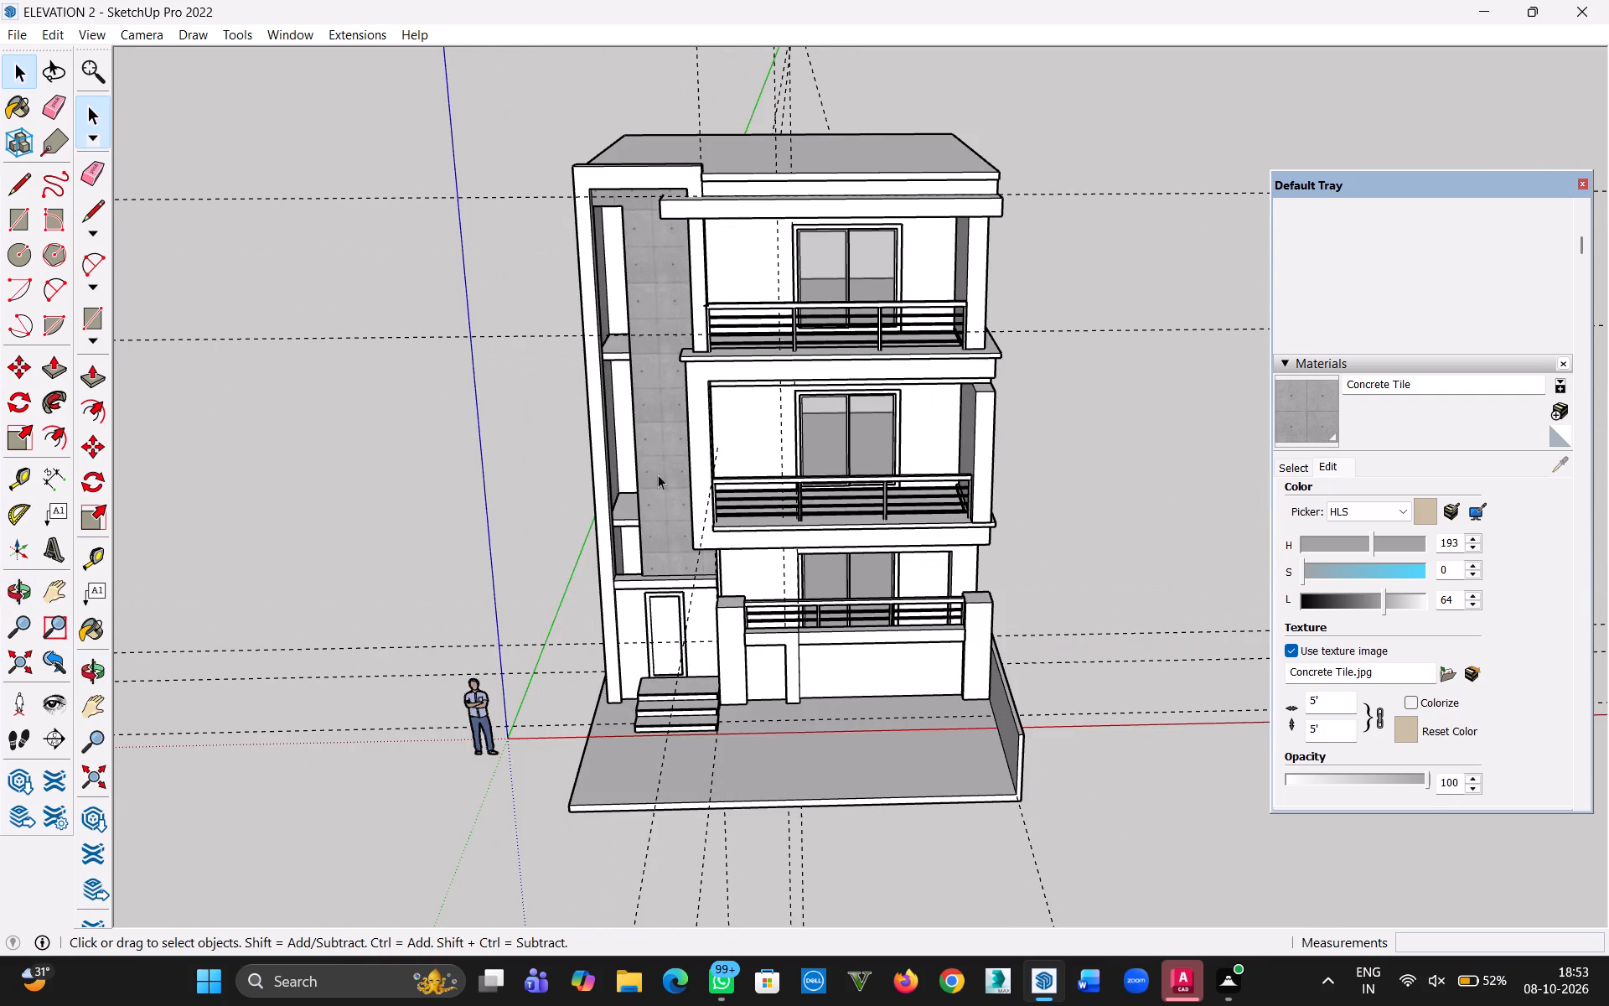
pyautogui.scroll(1, 768, 594)
pyautogui.moveTo(768, 594); pyautogui.dragTo(715, 481, button='middle')
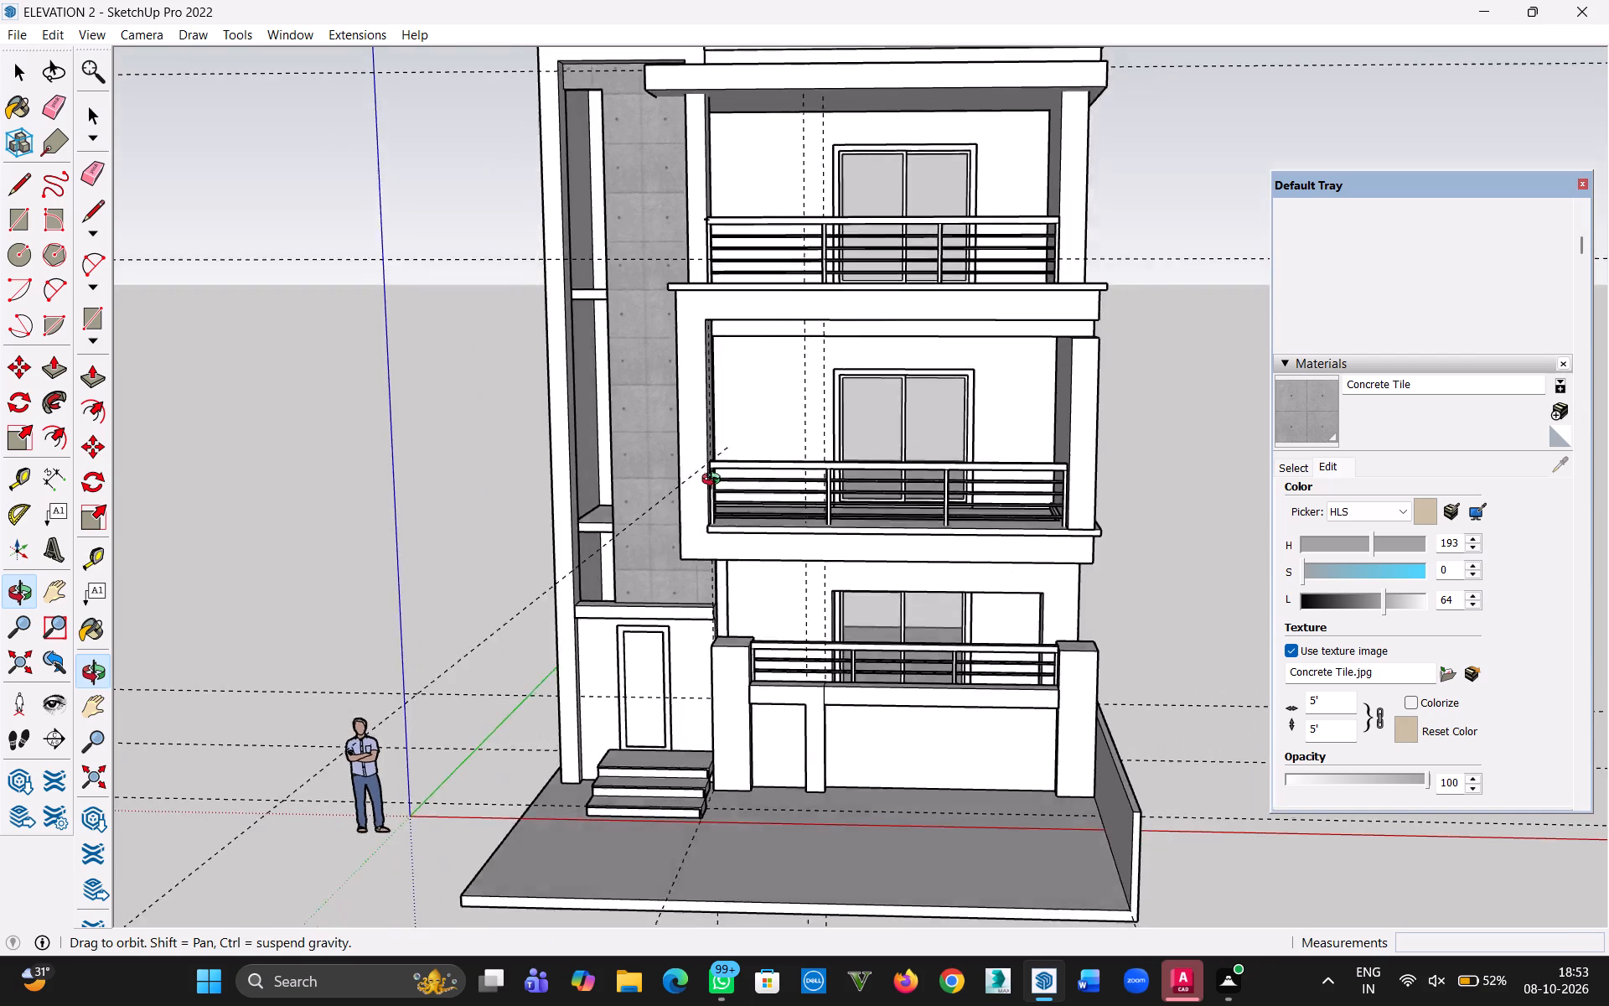
pyautogui.moveTo(715, 481); pyautogui.dragTo(787, 505, button='middle')
pyautogui.click(1151, 519)
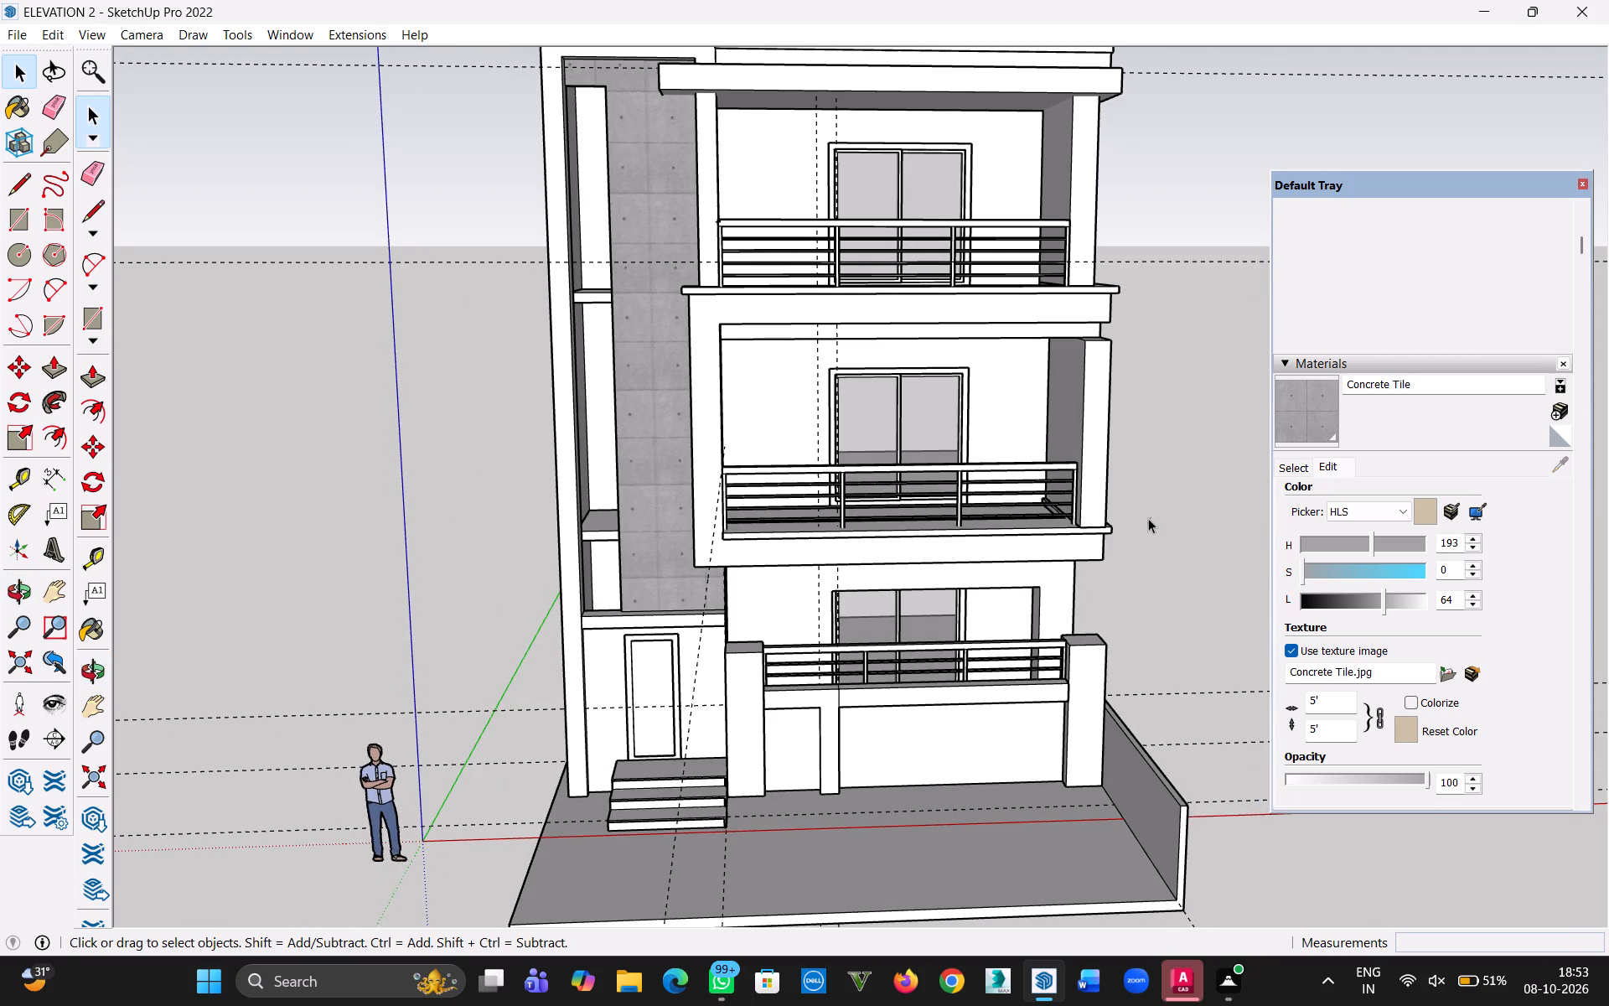
pyautogui.scroll(2, 972, 688)
pyautogui.scroll(-1, 971, 688)
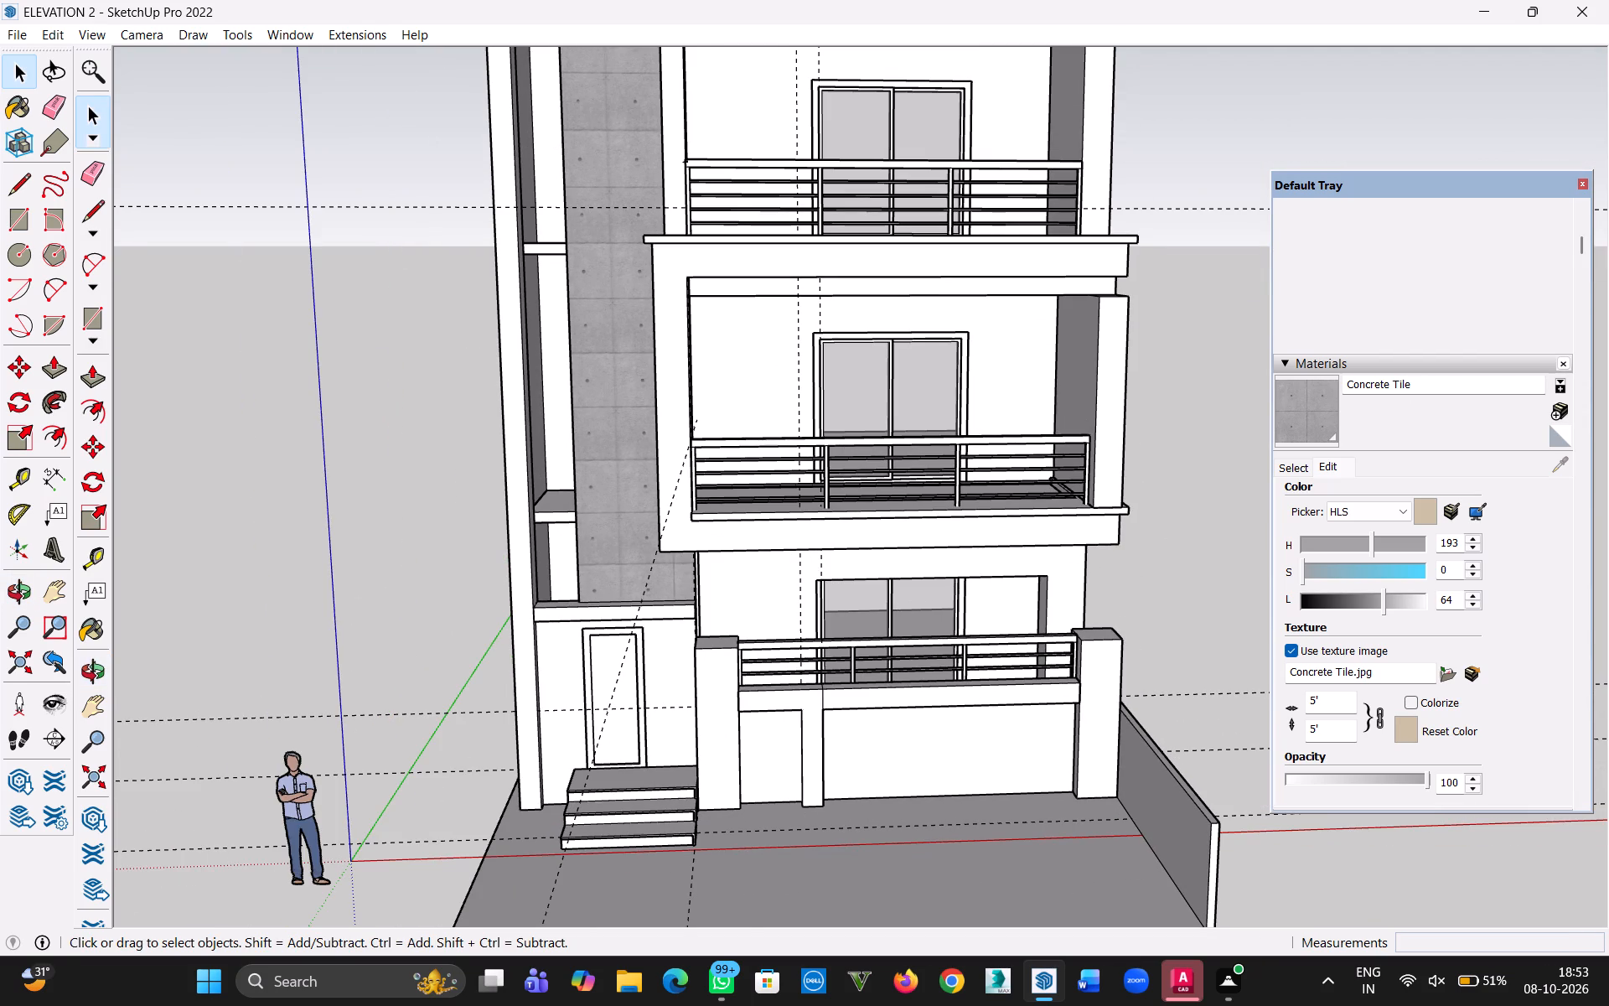
# Switch the material library to the Colors collection and find its grey shades.
pyautogui.click(1293, 472)
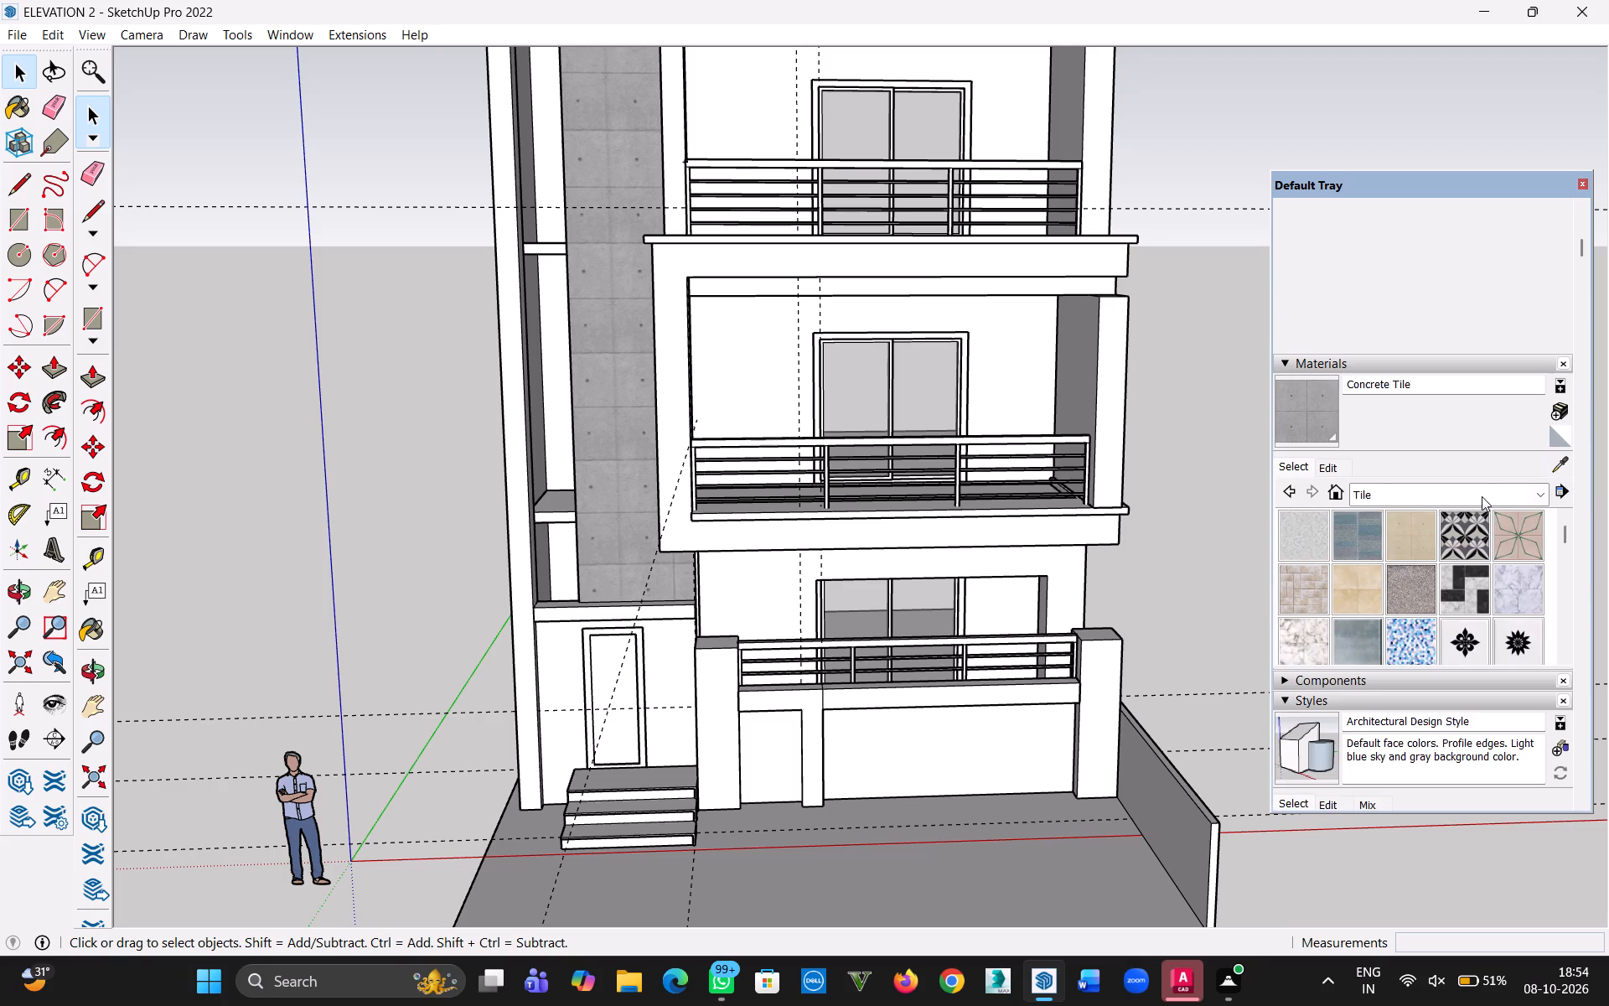
pyautogui.click(1477, 499)
pyautogui.click(1400, 568)
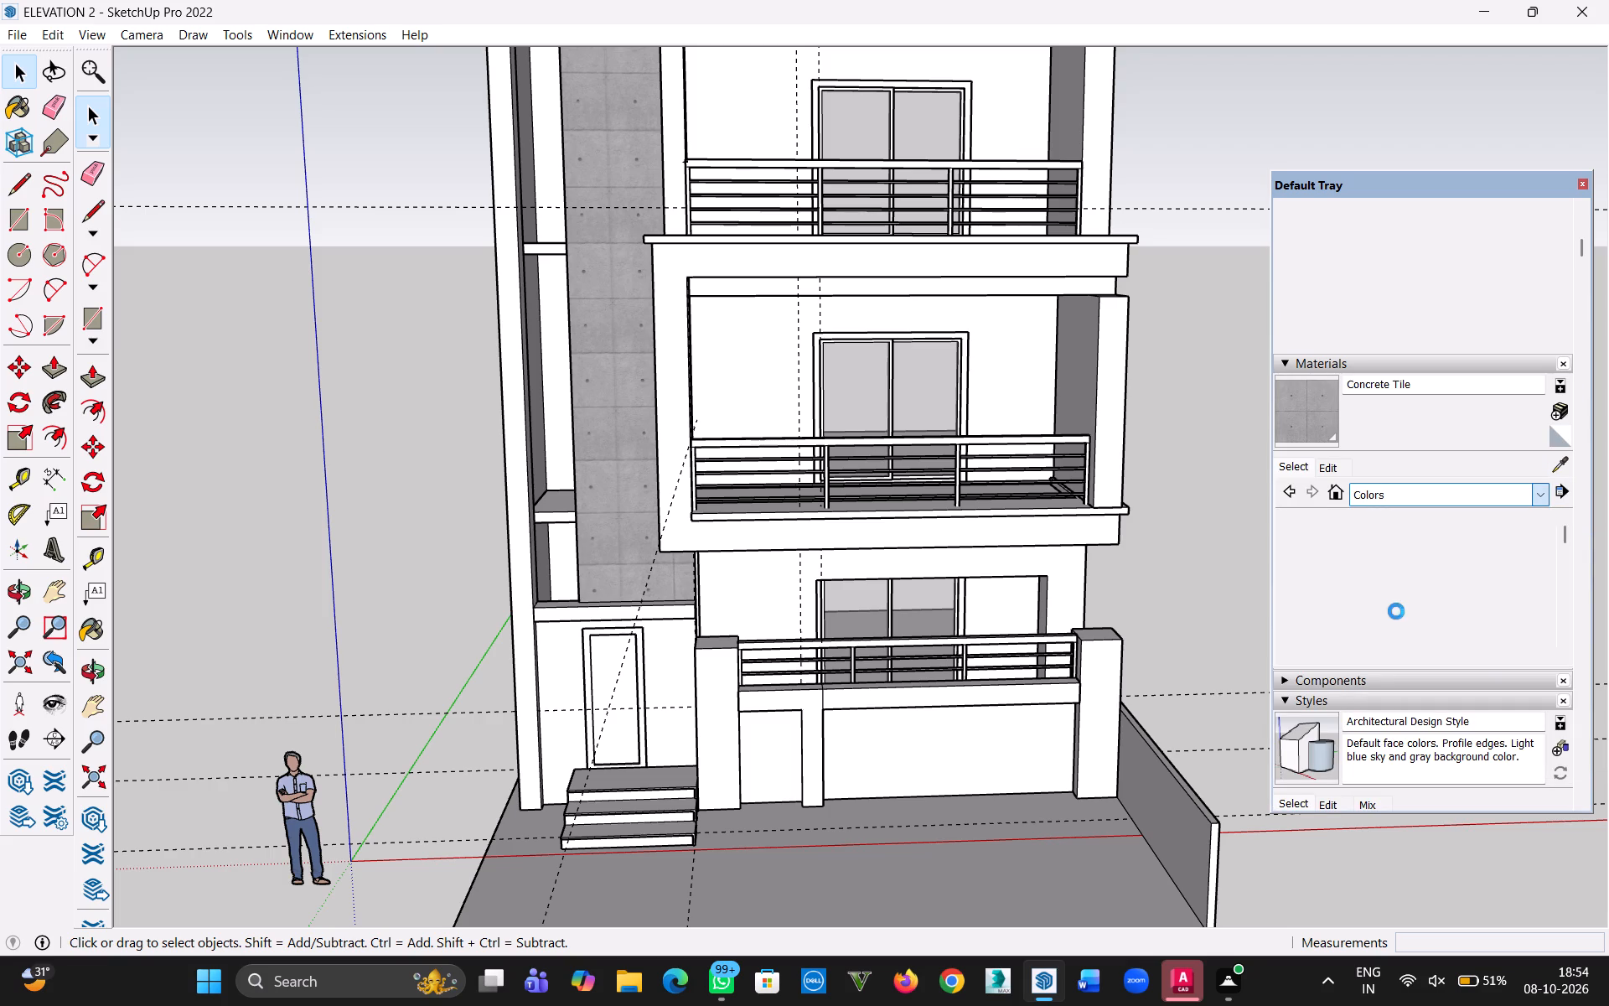
pyautogui.press('h')
pyautogui.moveTo(1472, 614); pyautogui.dragTo(1293, 612)
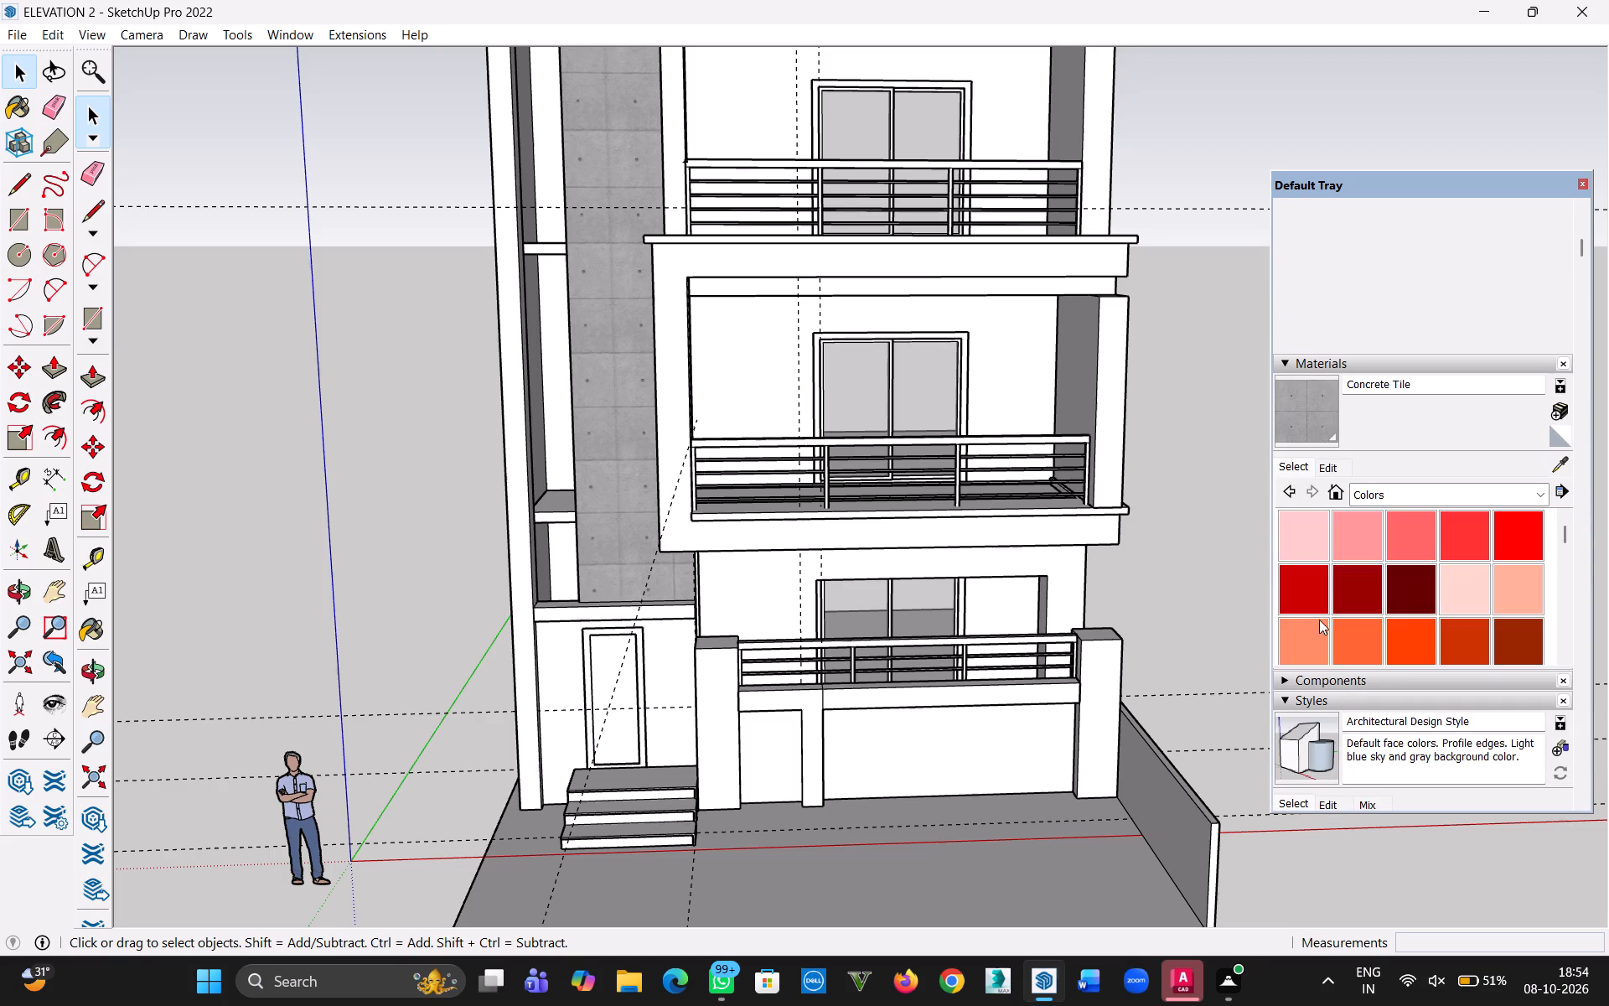
pyautogui.moveTo(1384, 608); pyautogui.dragTo(1126, 578)
pyautogui.press('h')
pyautogui.moveTo(1214, 591); pyautogui.dragTo(1130, 621)
pyautogui.moveTo(1130, 621); pyautogui.dragTo(1161, 617)
pyautogui.scroll(-6, 1182, 593)
pyautogui.press('h')
pyautogui.moveTo(1186, 565); pyautogui.dragTo(1057, 575)
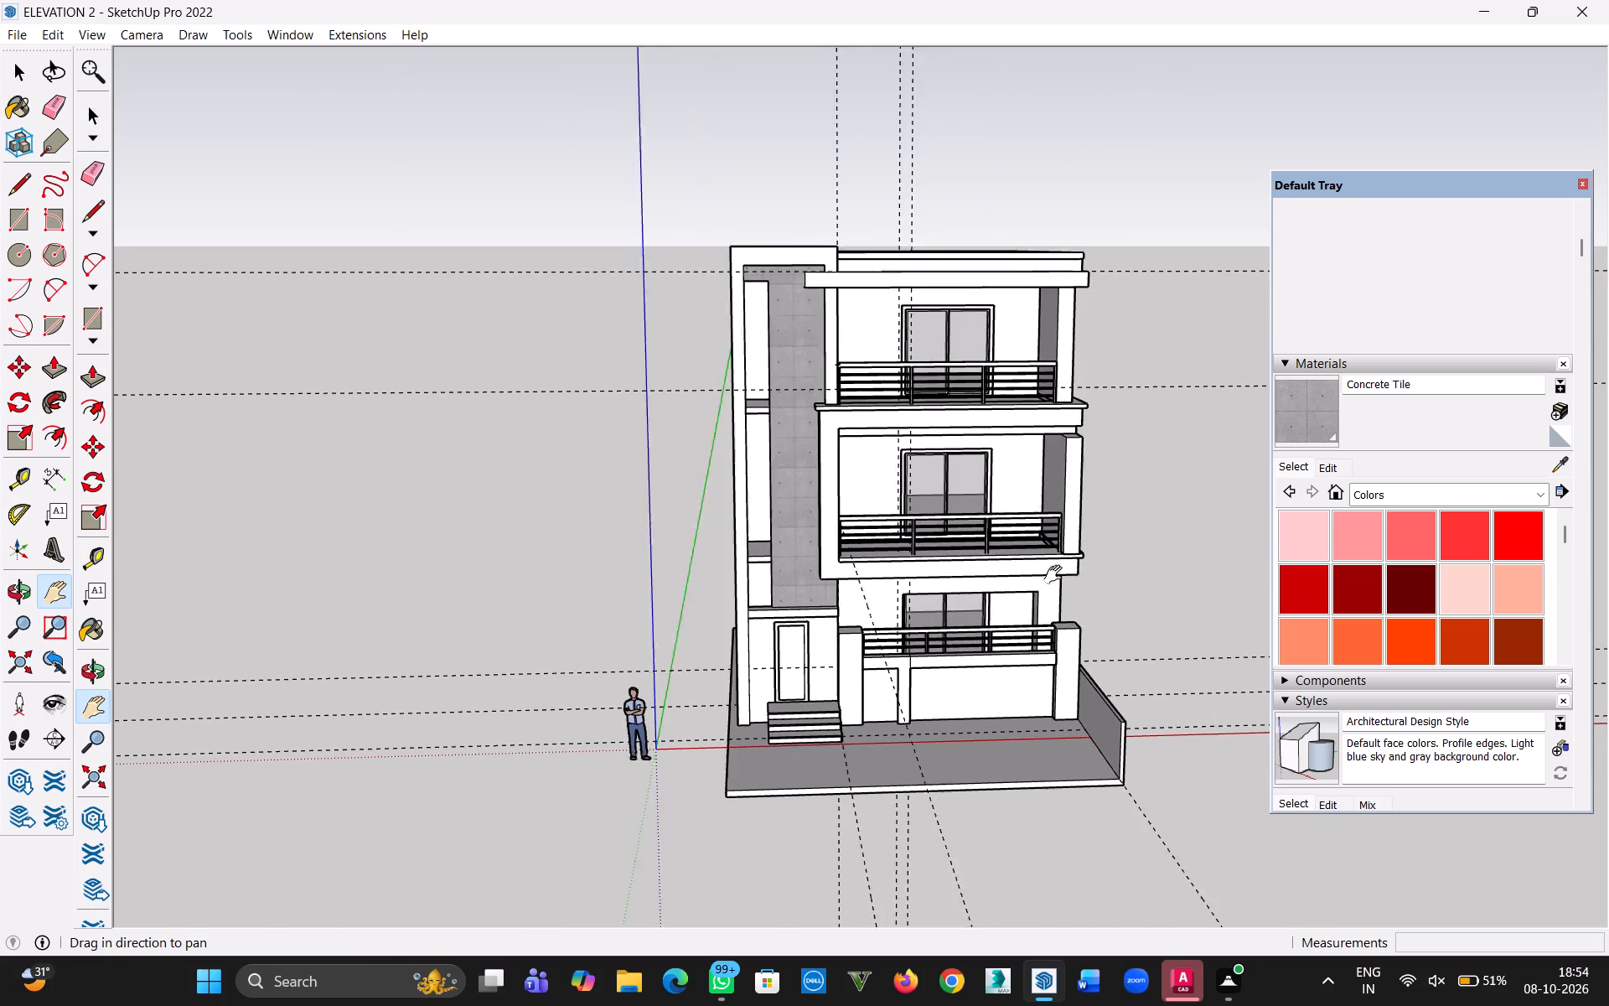
pyautogui.moveTo(1057, 575); pyautogui.dragTo(989, 547)
pyautogui.press('Escape')
pyautogui.scroll(-4, 1433, 591)
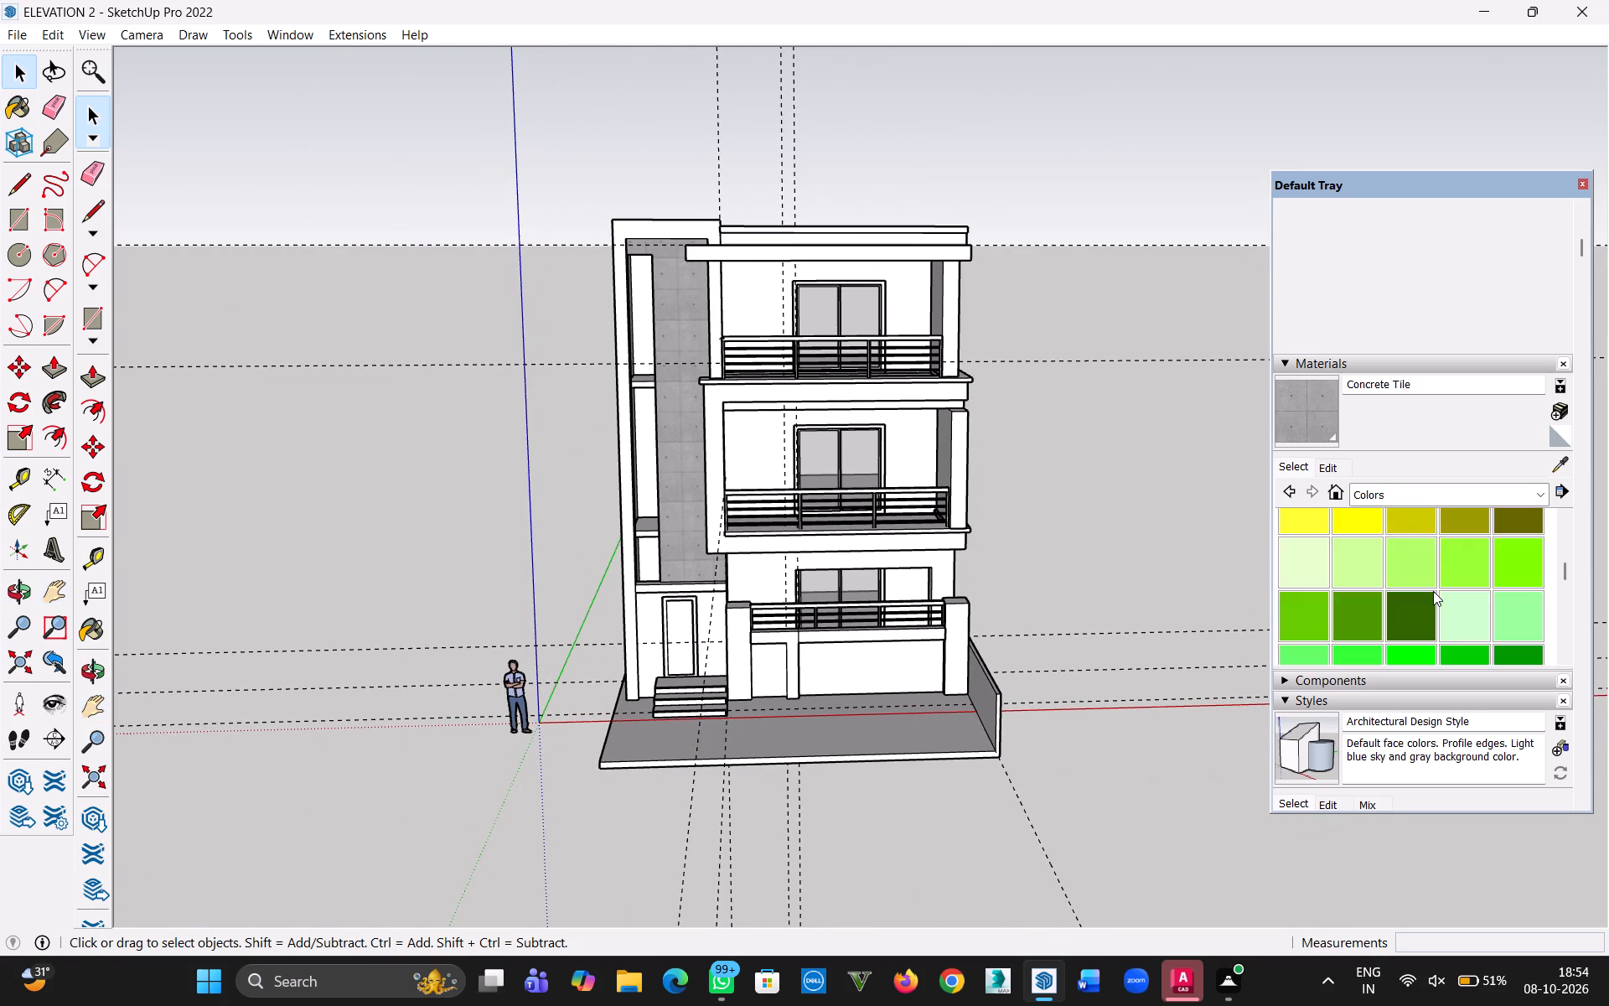
pyautogui.scroll(-7, 1433, 591)
pyautogui.scroll(1, 1433, 593)
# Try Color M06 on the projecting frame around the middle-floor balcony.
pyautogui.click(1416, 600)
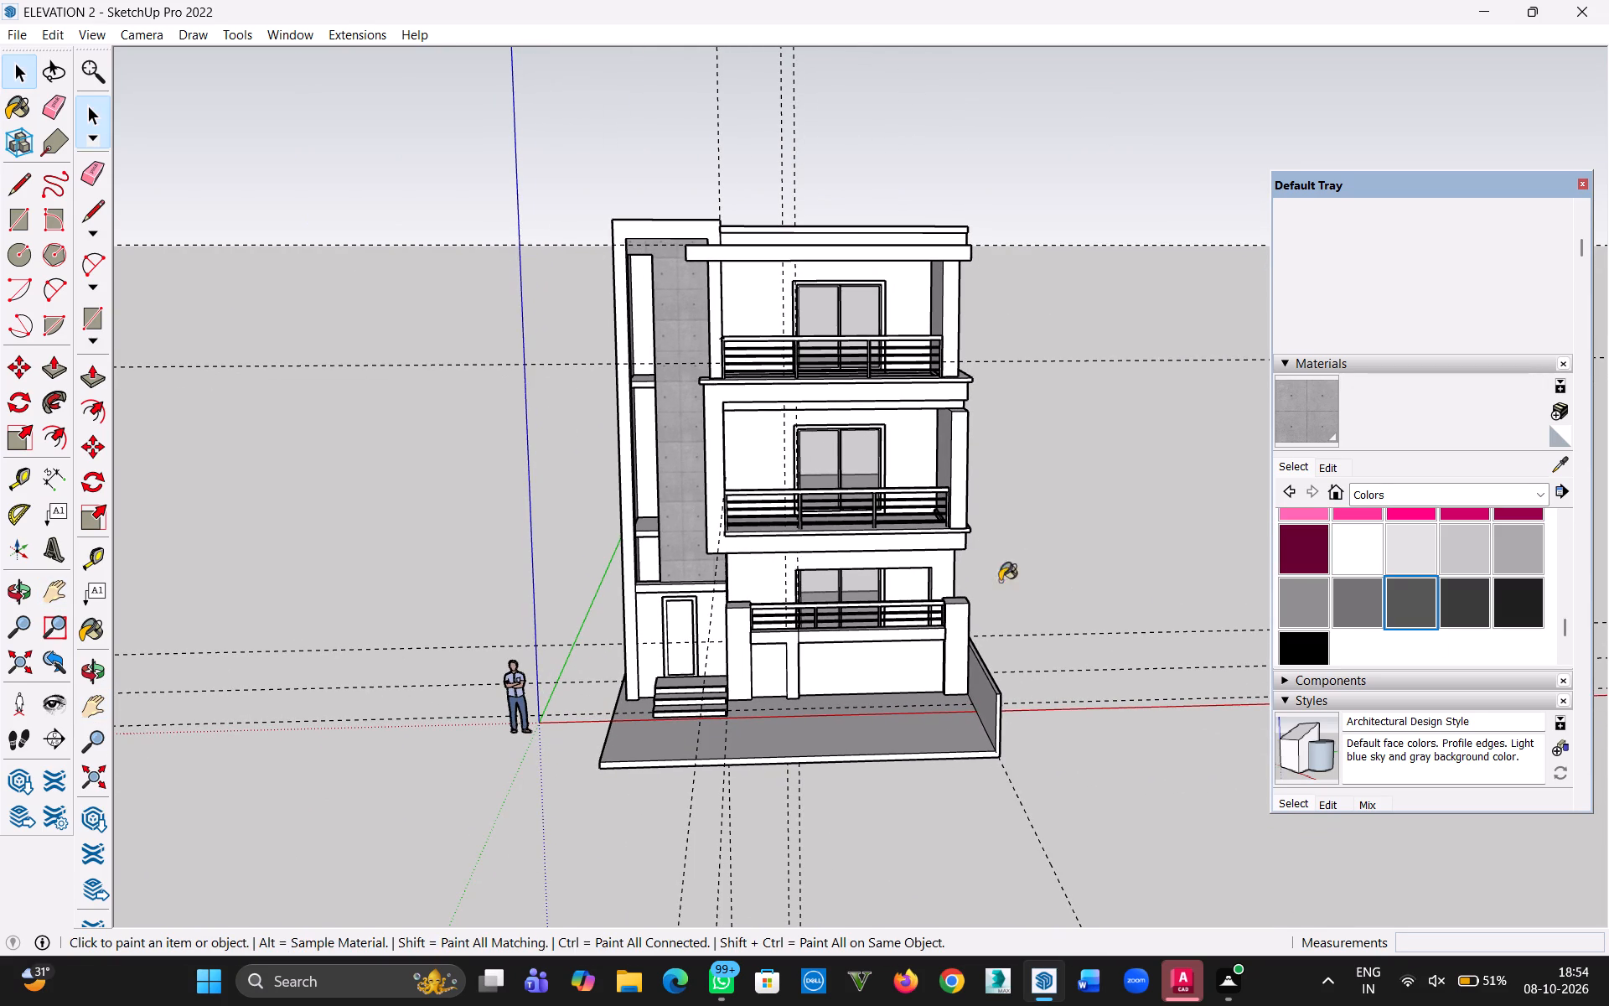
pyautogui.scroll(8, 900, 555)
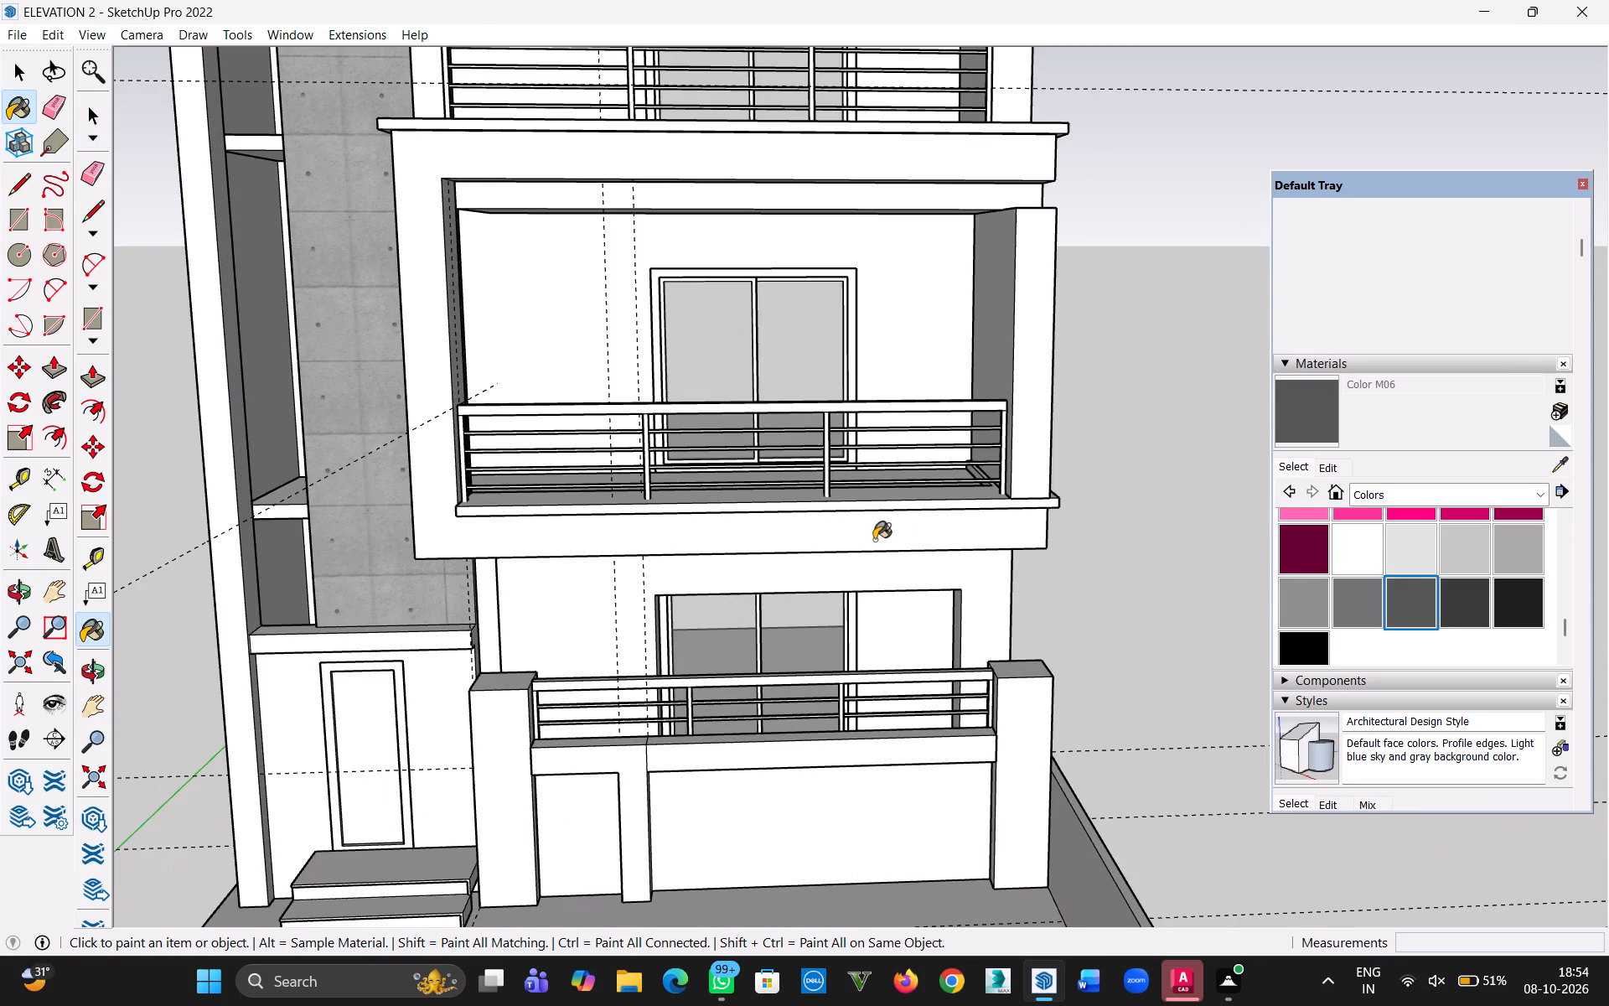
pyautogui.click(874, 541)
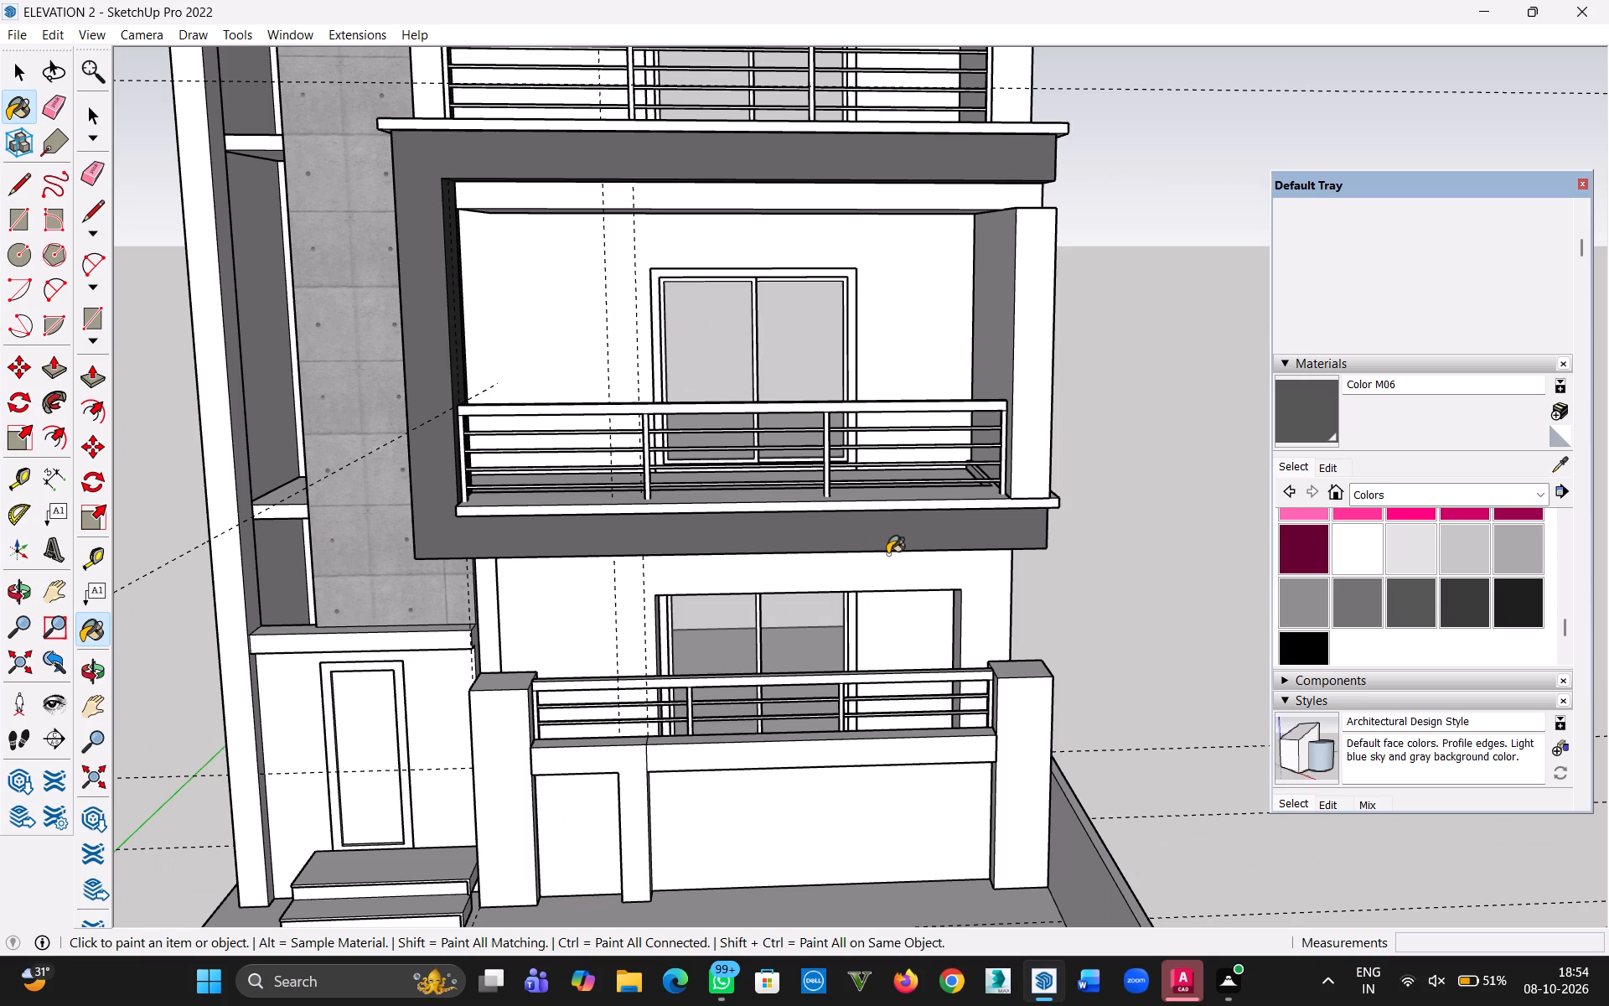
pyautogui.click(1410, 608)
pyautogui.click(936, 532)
# Paint the projecting frame around the middle-floor balcony with the darker grey Color M07.
pyautogui.click(1456, 596)
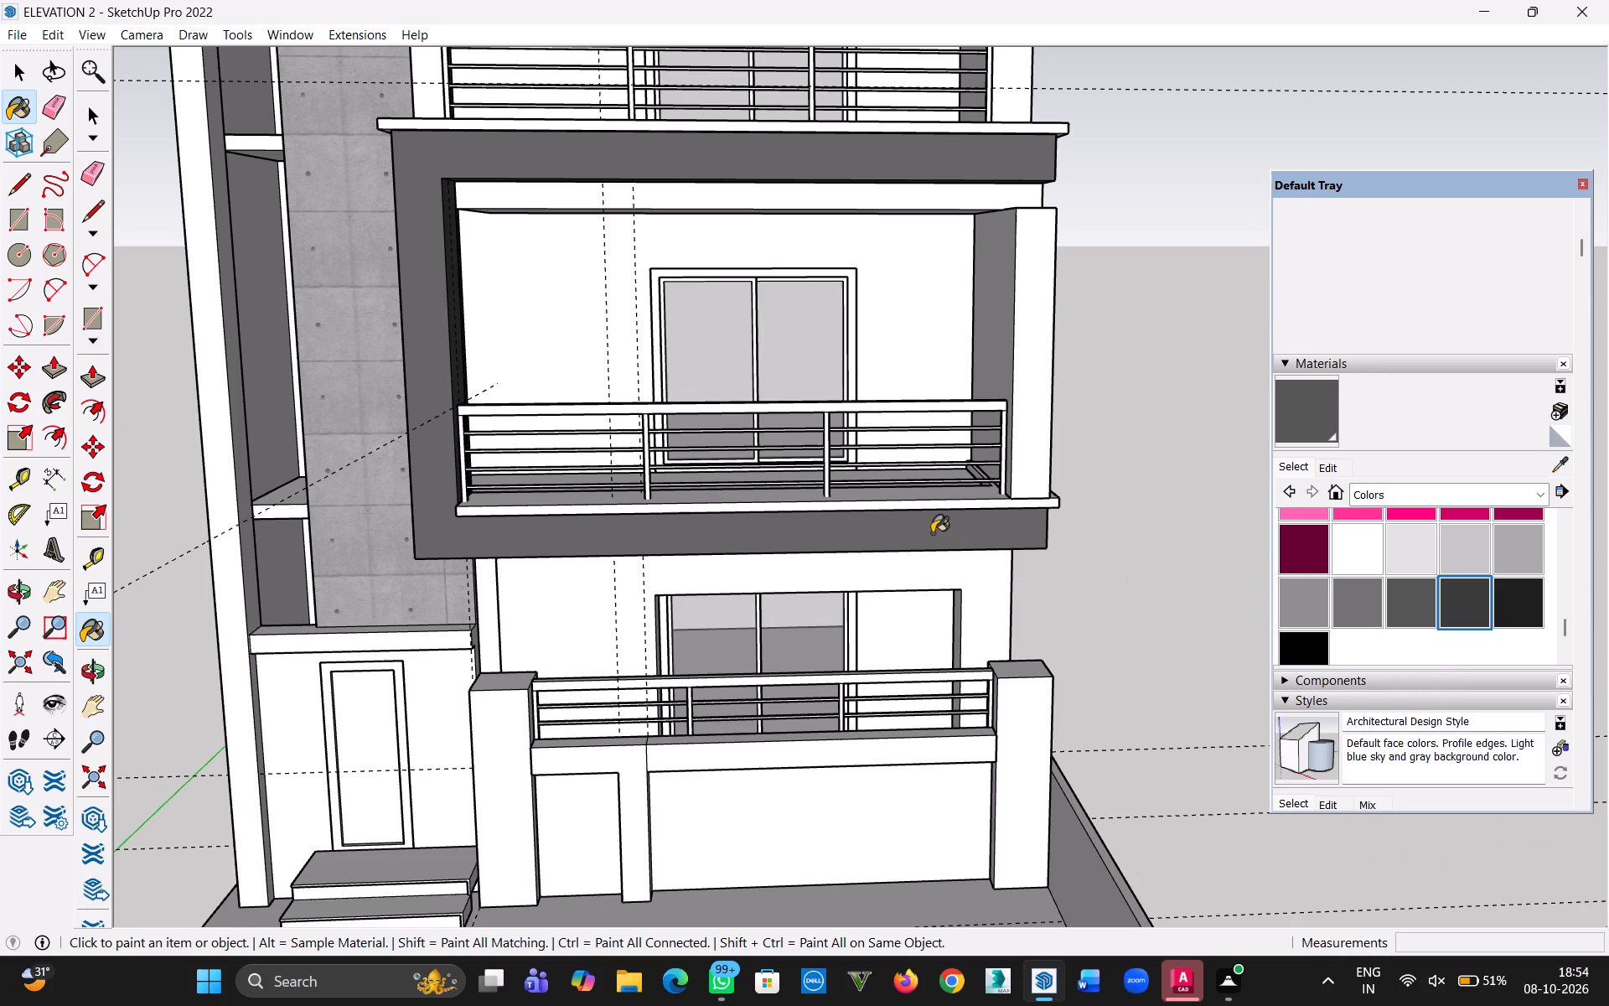
pyautogui.click(932, 531)
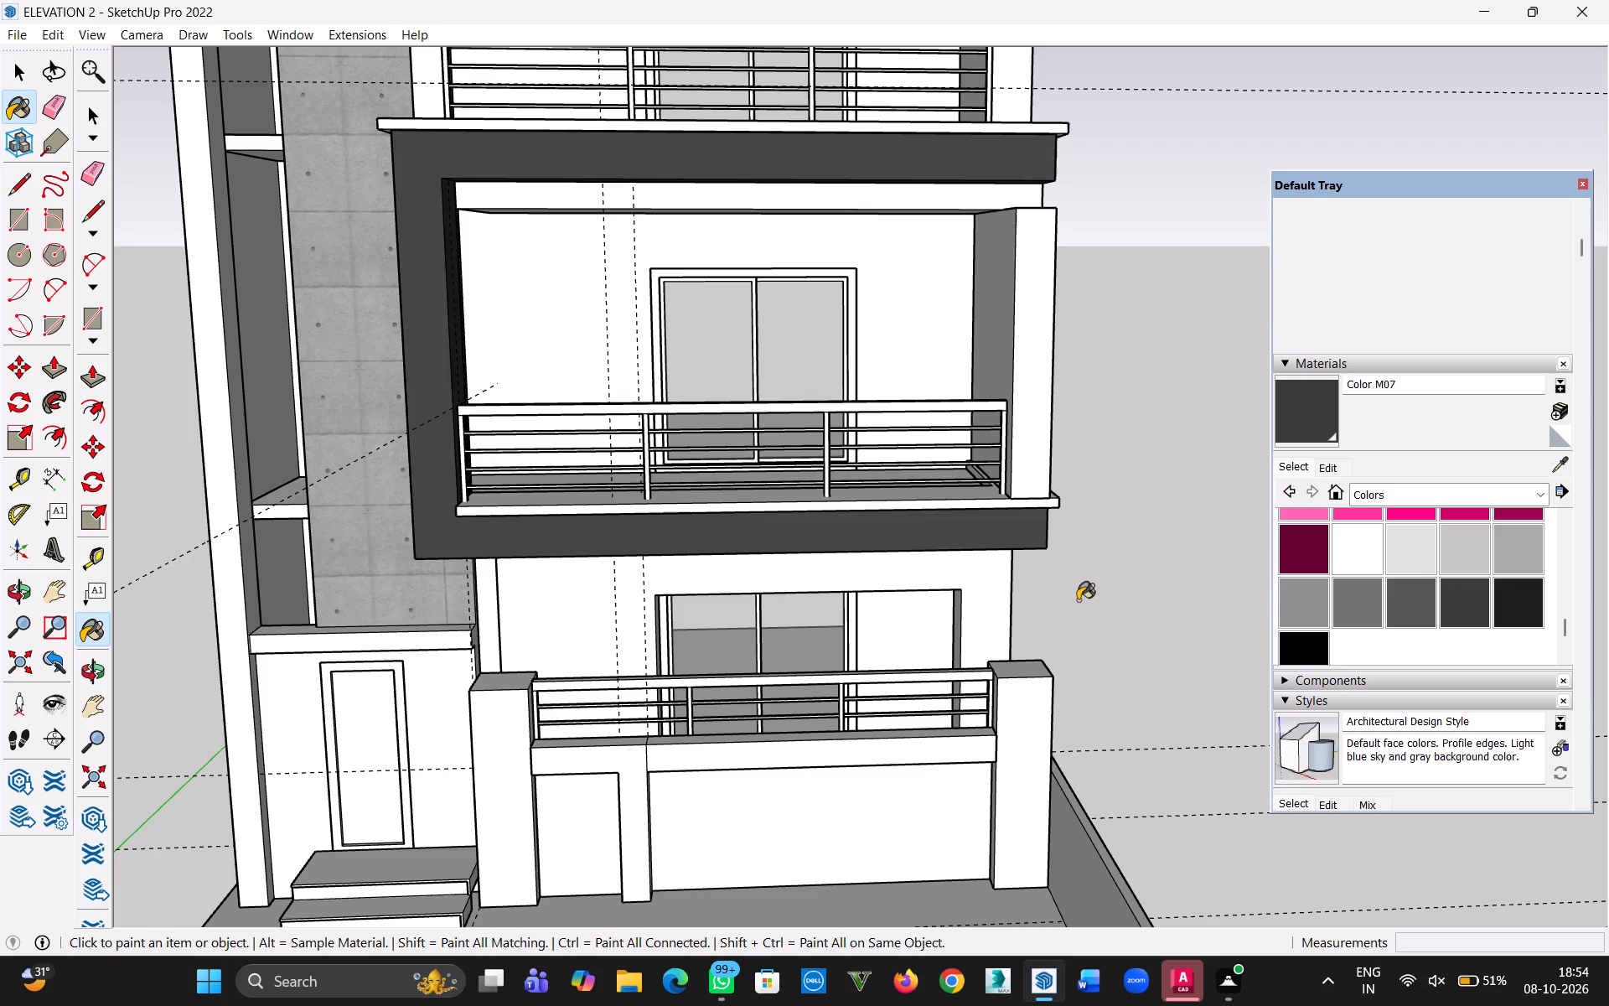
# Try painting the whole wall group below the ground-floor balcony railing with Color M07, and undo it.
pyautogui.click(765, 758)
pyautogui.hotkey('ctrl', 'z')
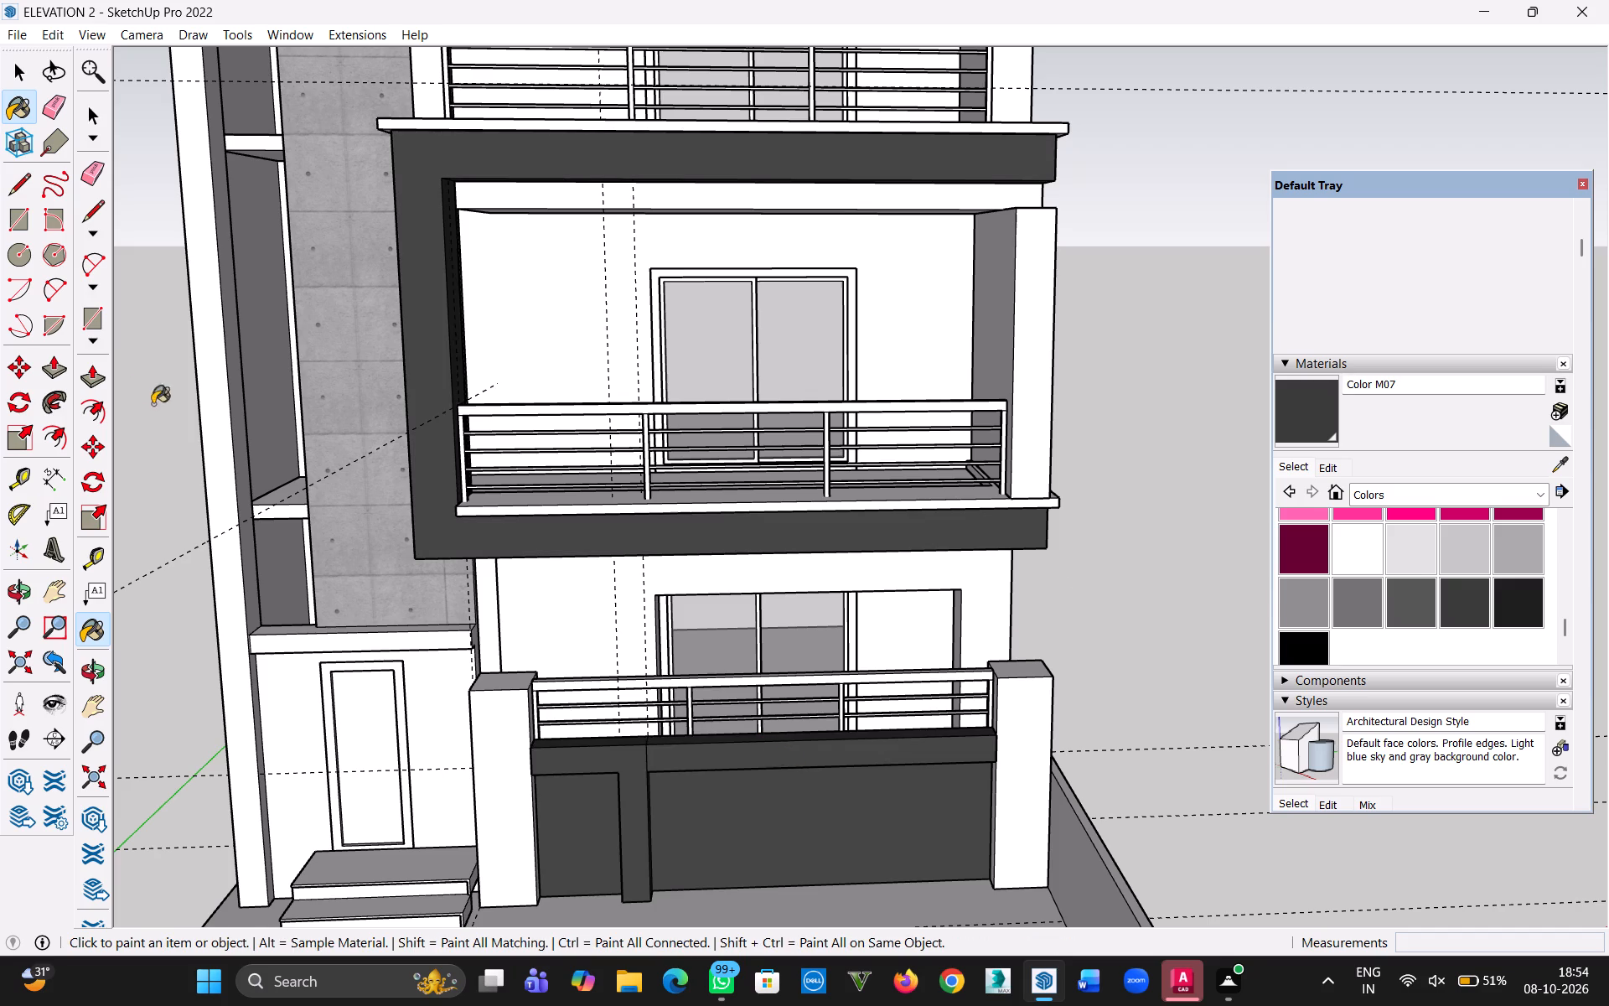
# Inside the ground-floor balcony wall group, paint only the long front face of the top band with Color M07.
pyautogui.click(12, 72)
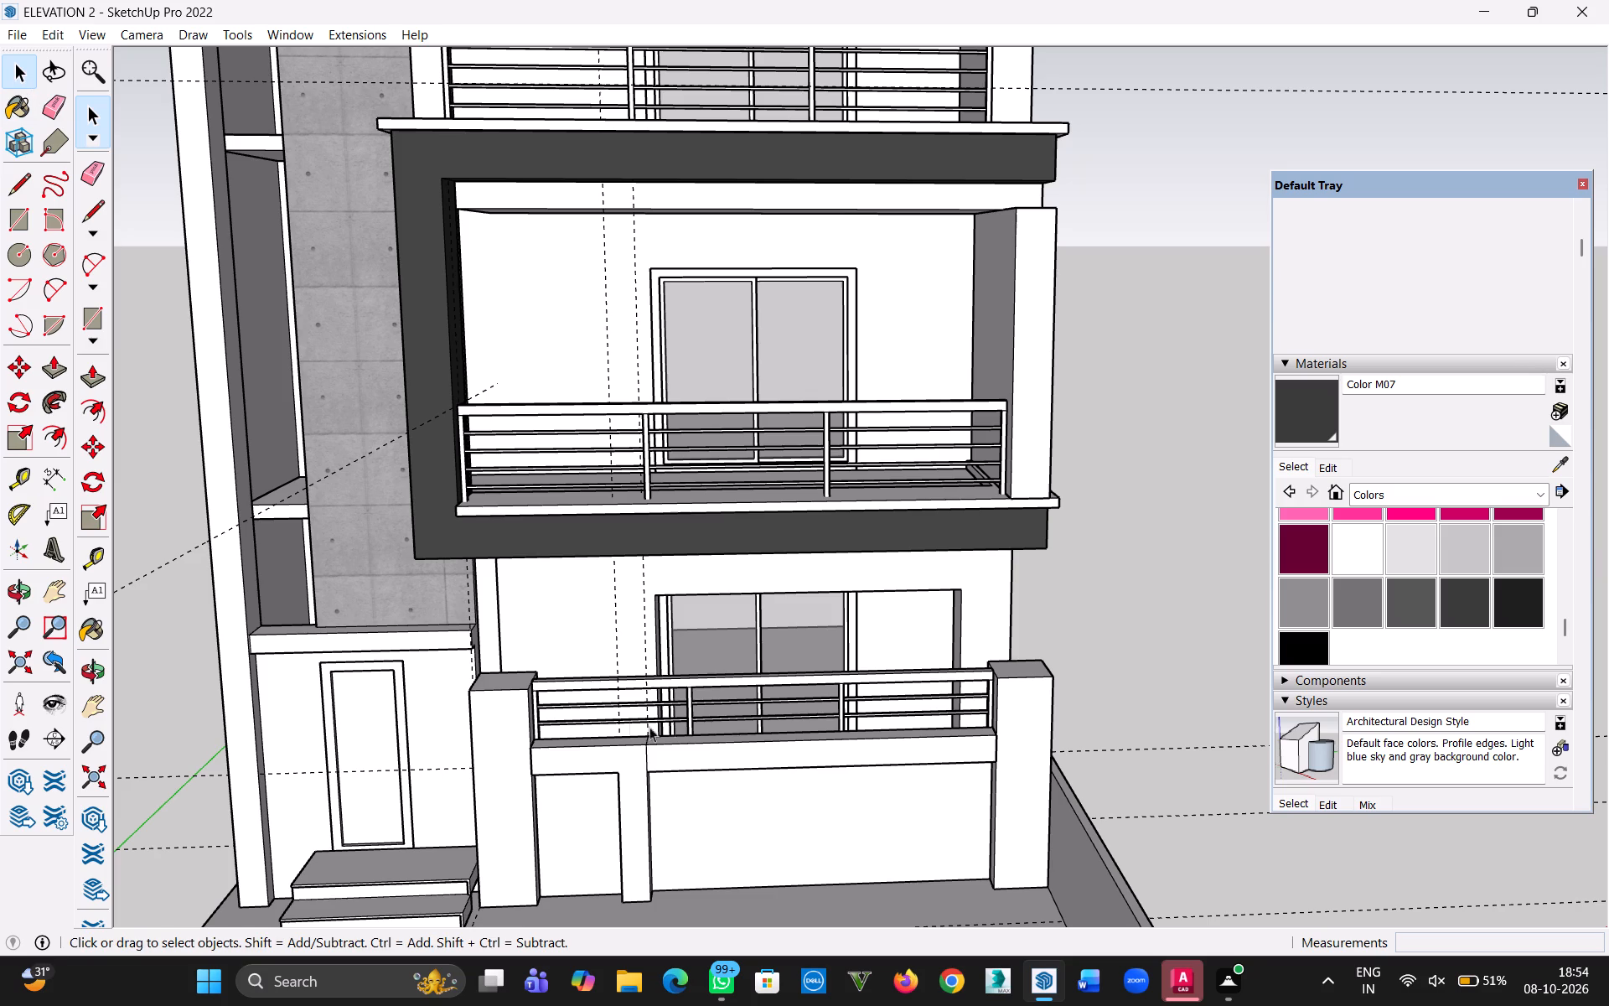
pyautogui.doubleClick(753, 759)
pyautogui.click(752, 759)
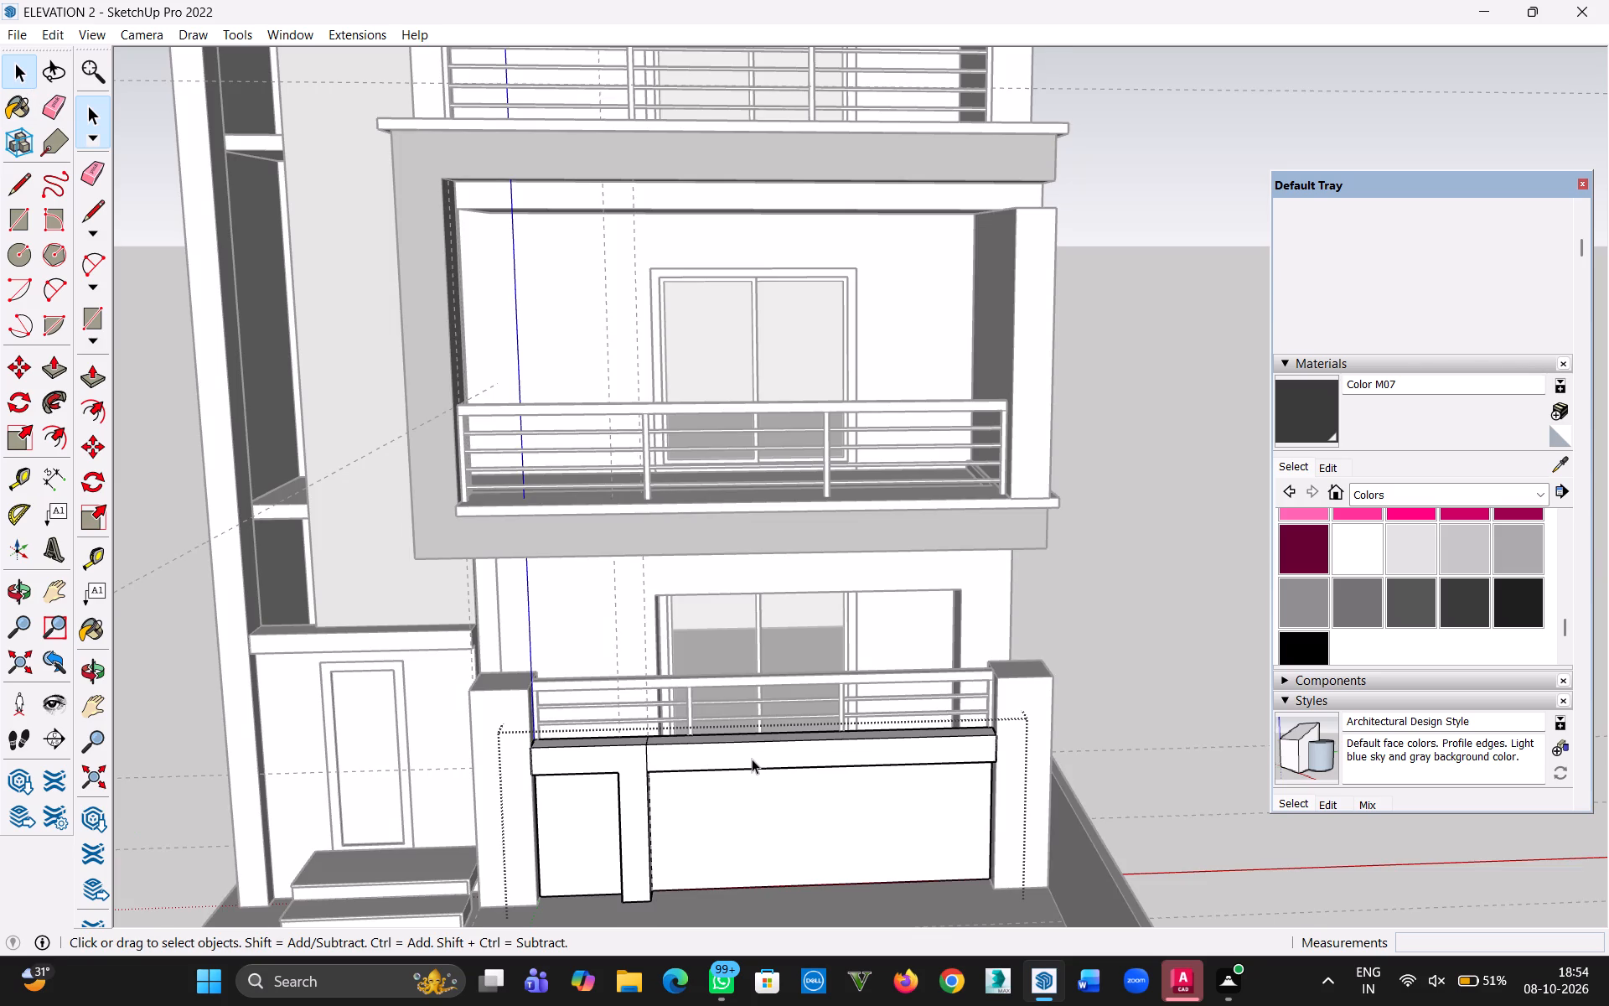
pyautogui.press('p')
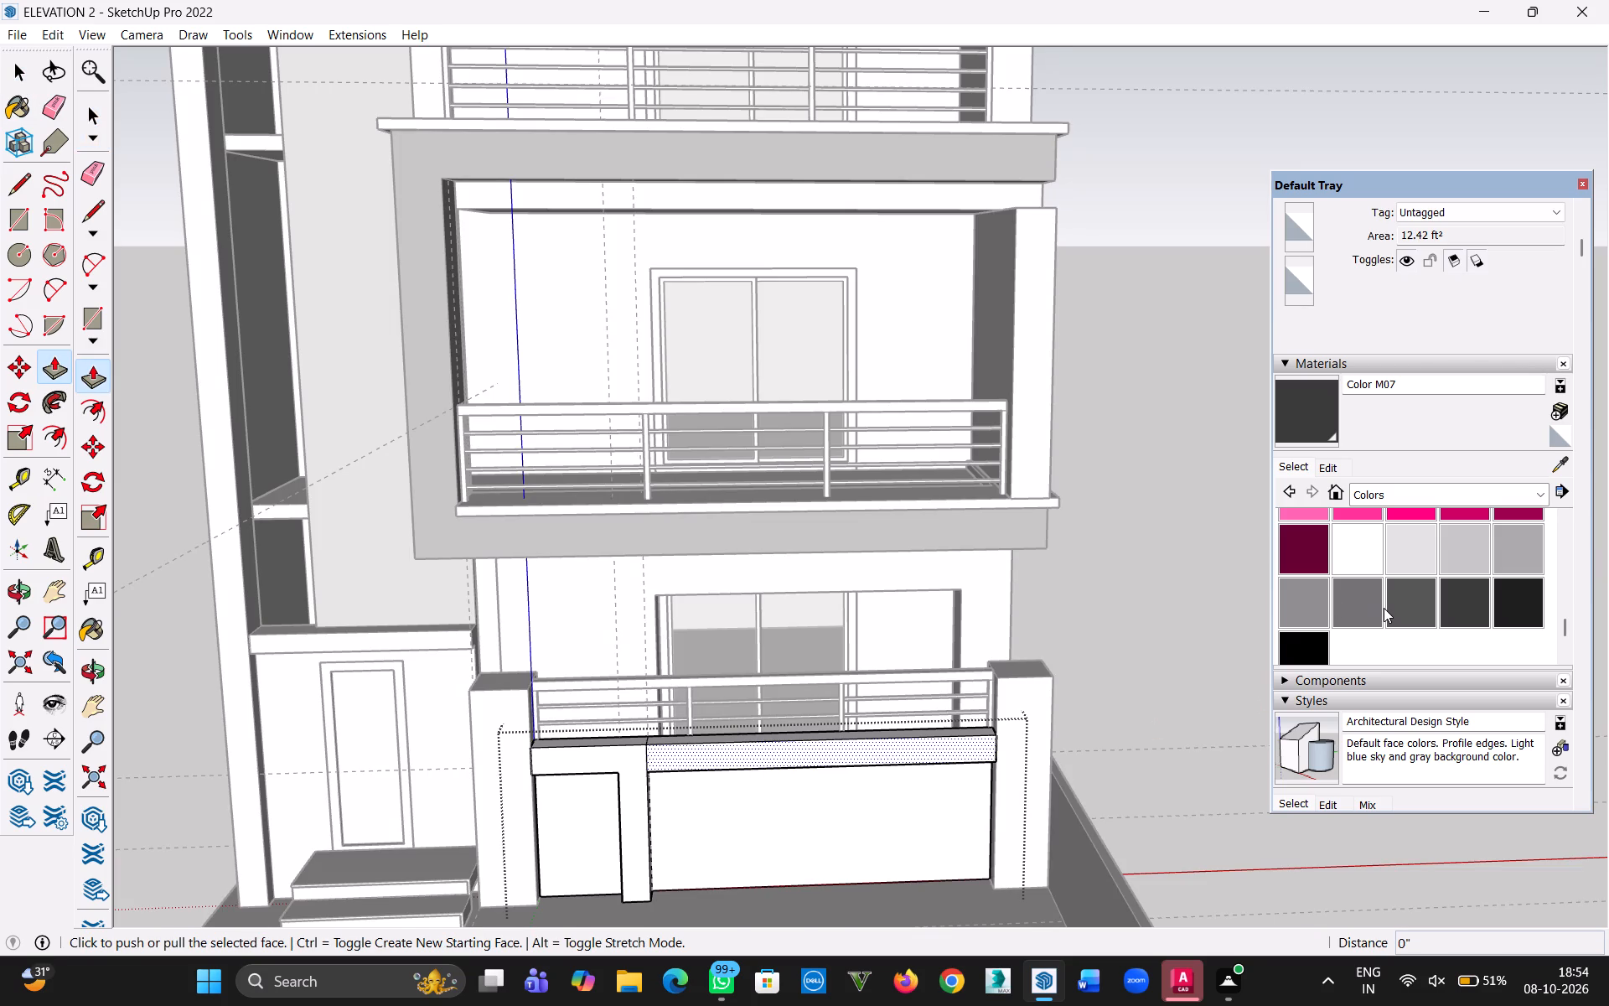
pyautogui.press('b')
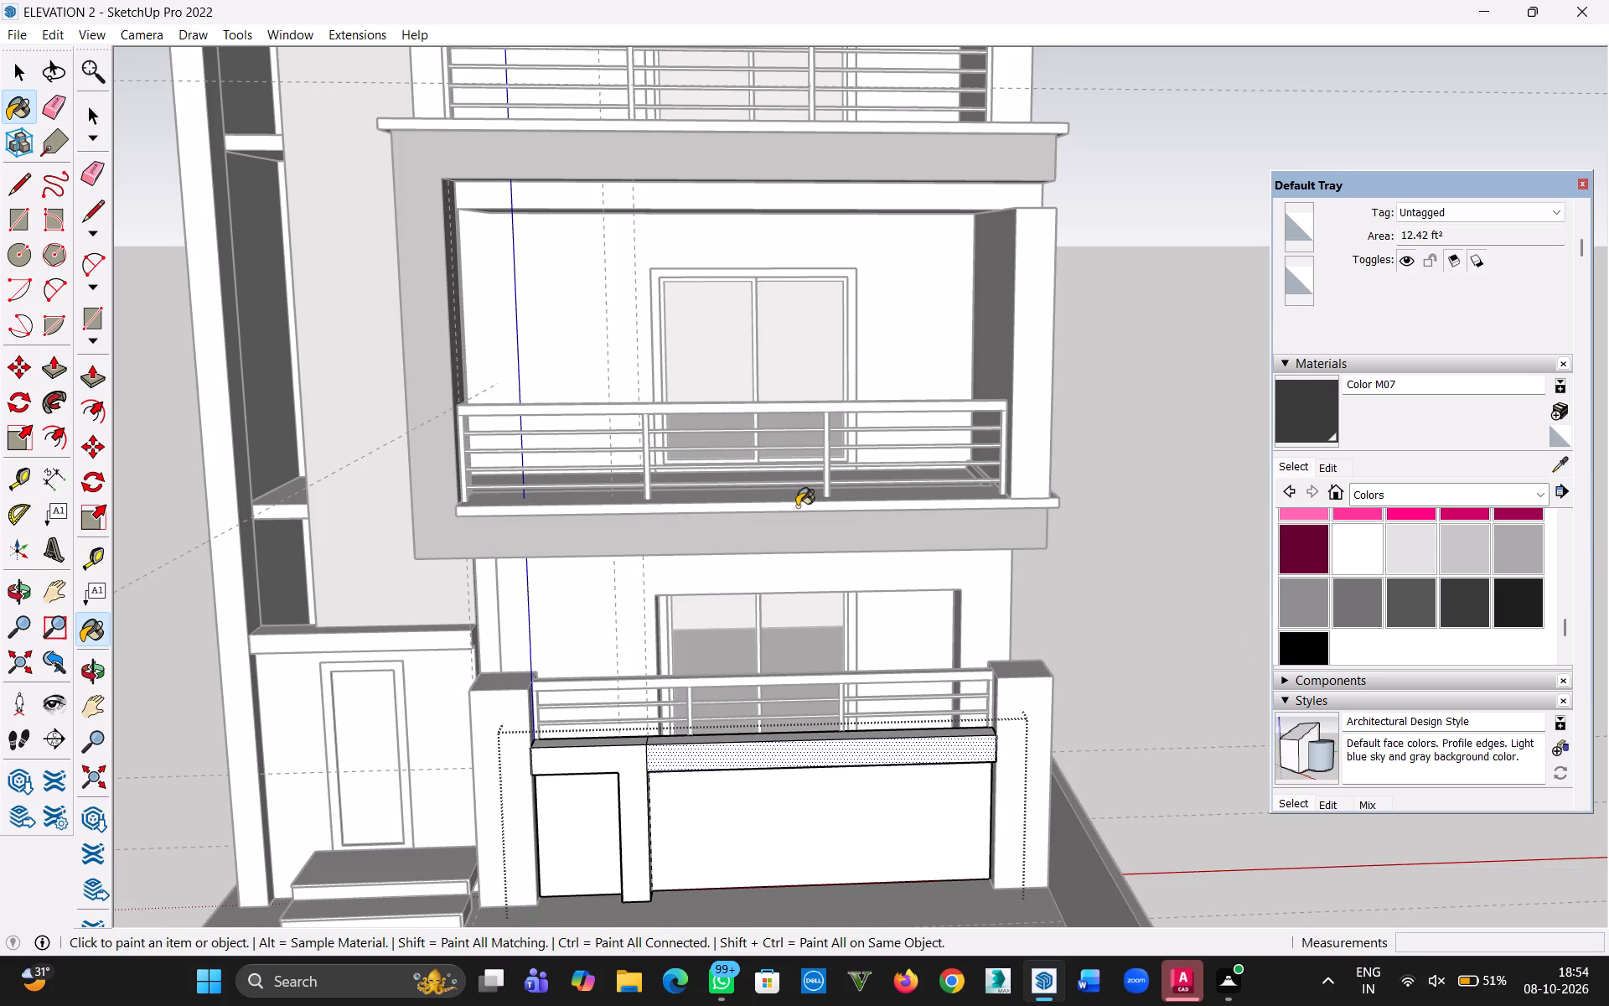
pyautogui.click(1472, 604)
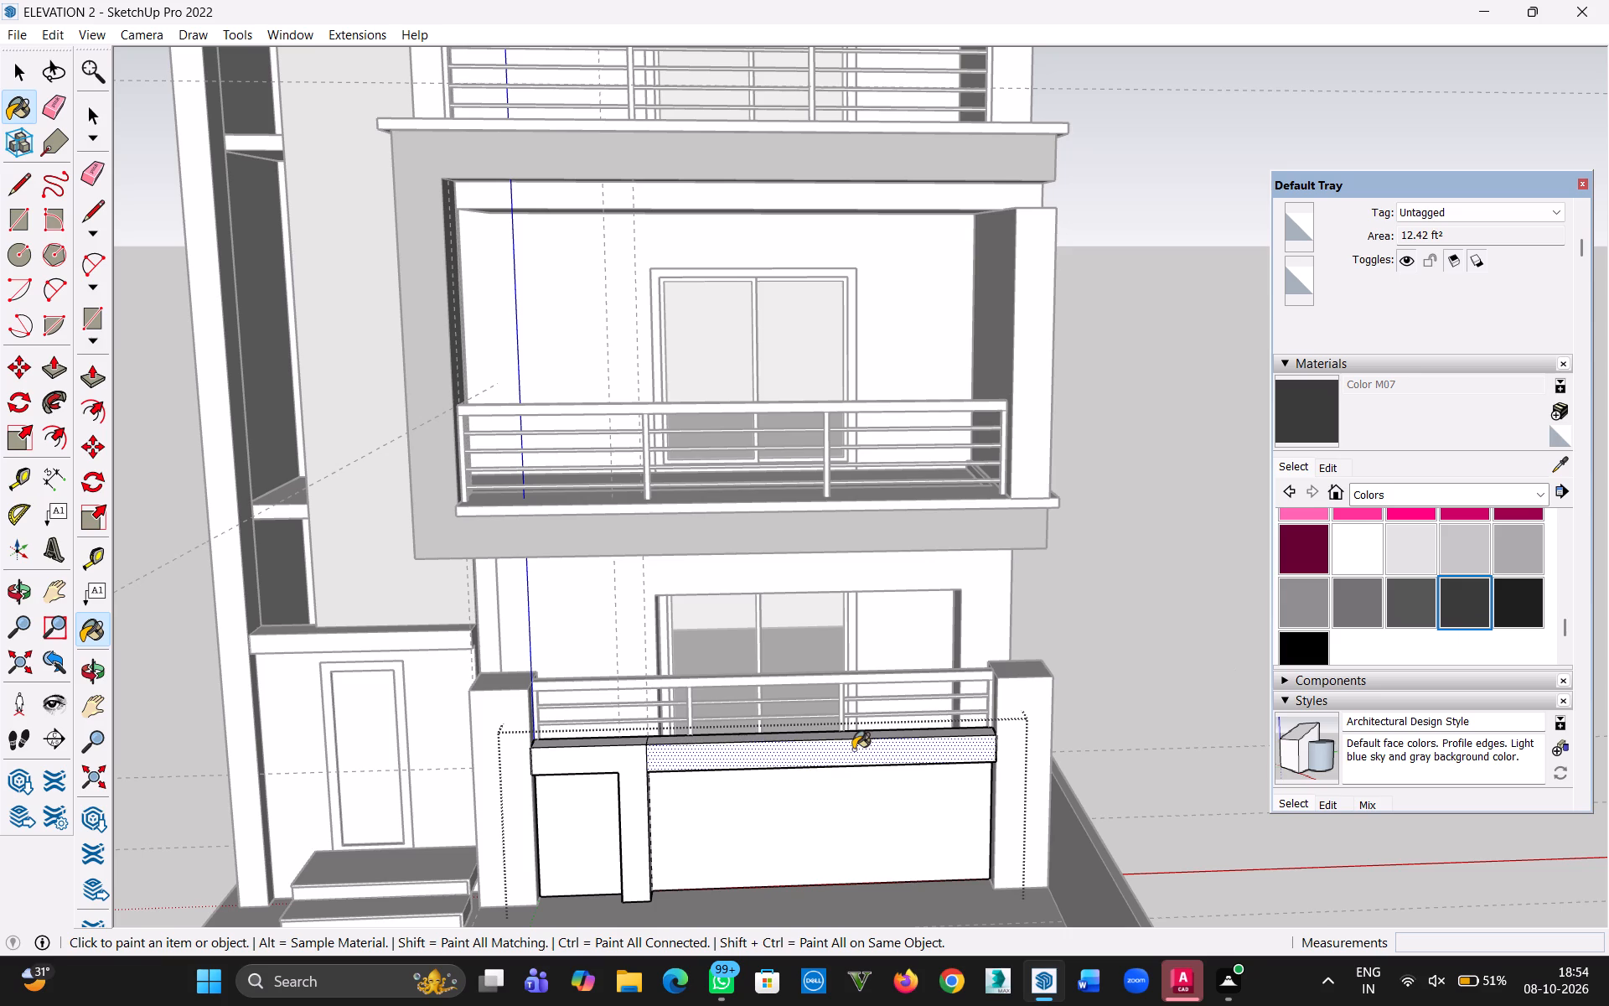
pyautogui.click(854, 751)
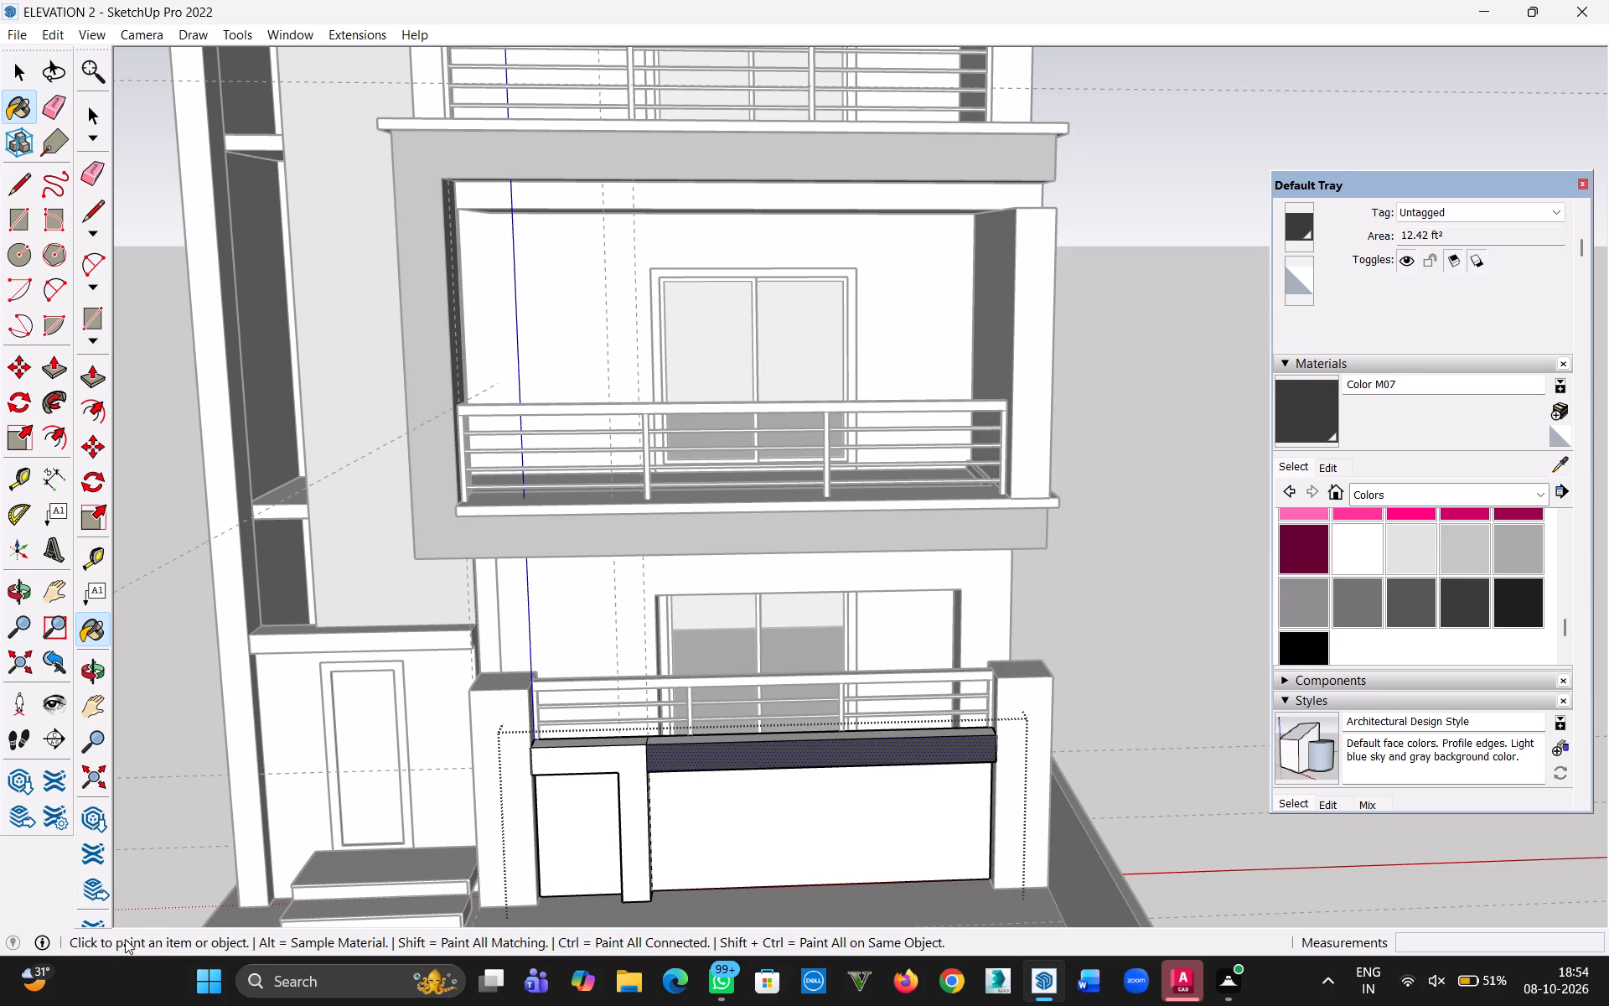
# Leave the balcony wall group and paint the ground-floor balcony's end pillar farthest from the entrance with Color M06.
pyautogui.click(1039, 694)
pyautogui.click(1406, 605)
pyautogui.click(1121, 720)
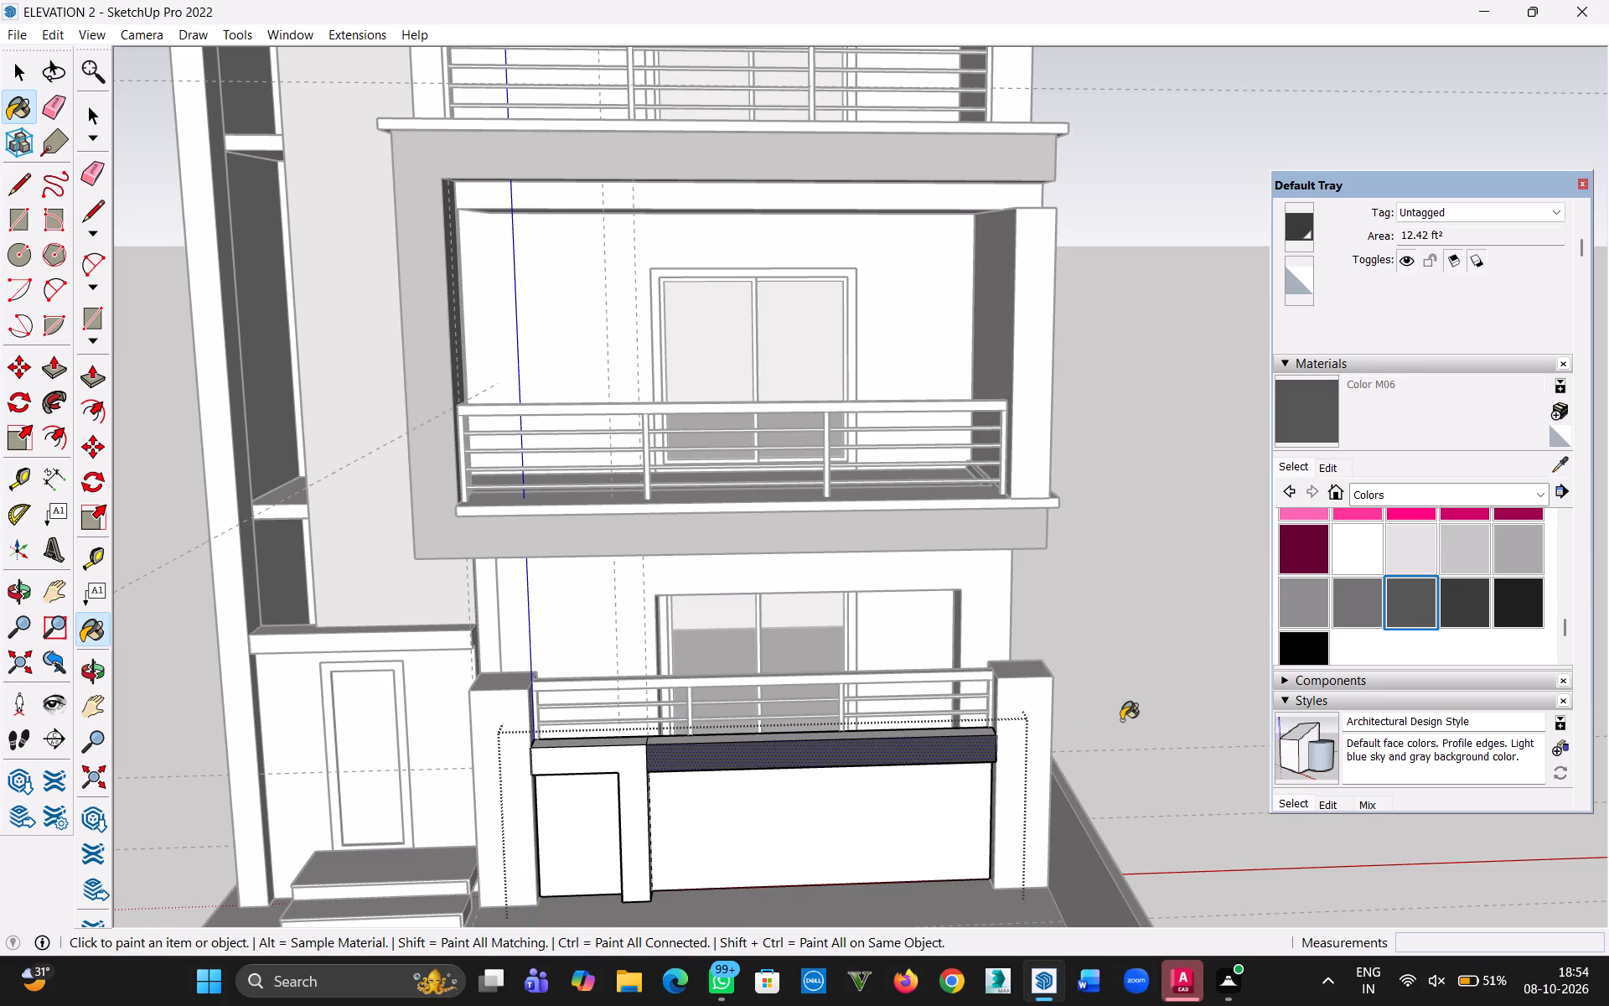
pyautogui.click(14, 83)
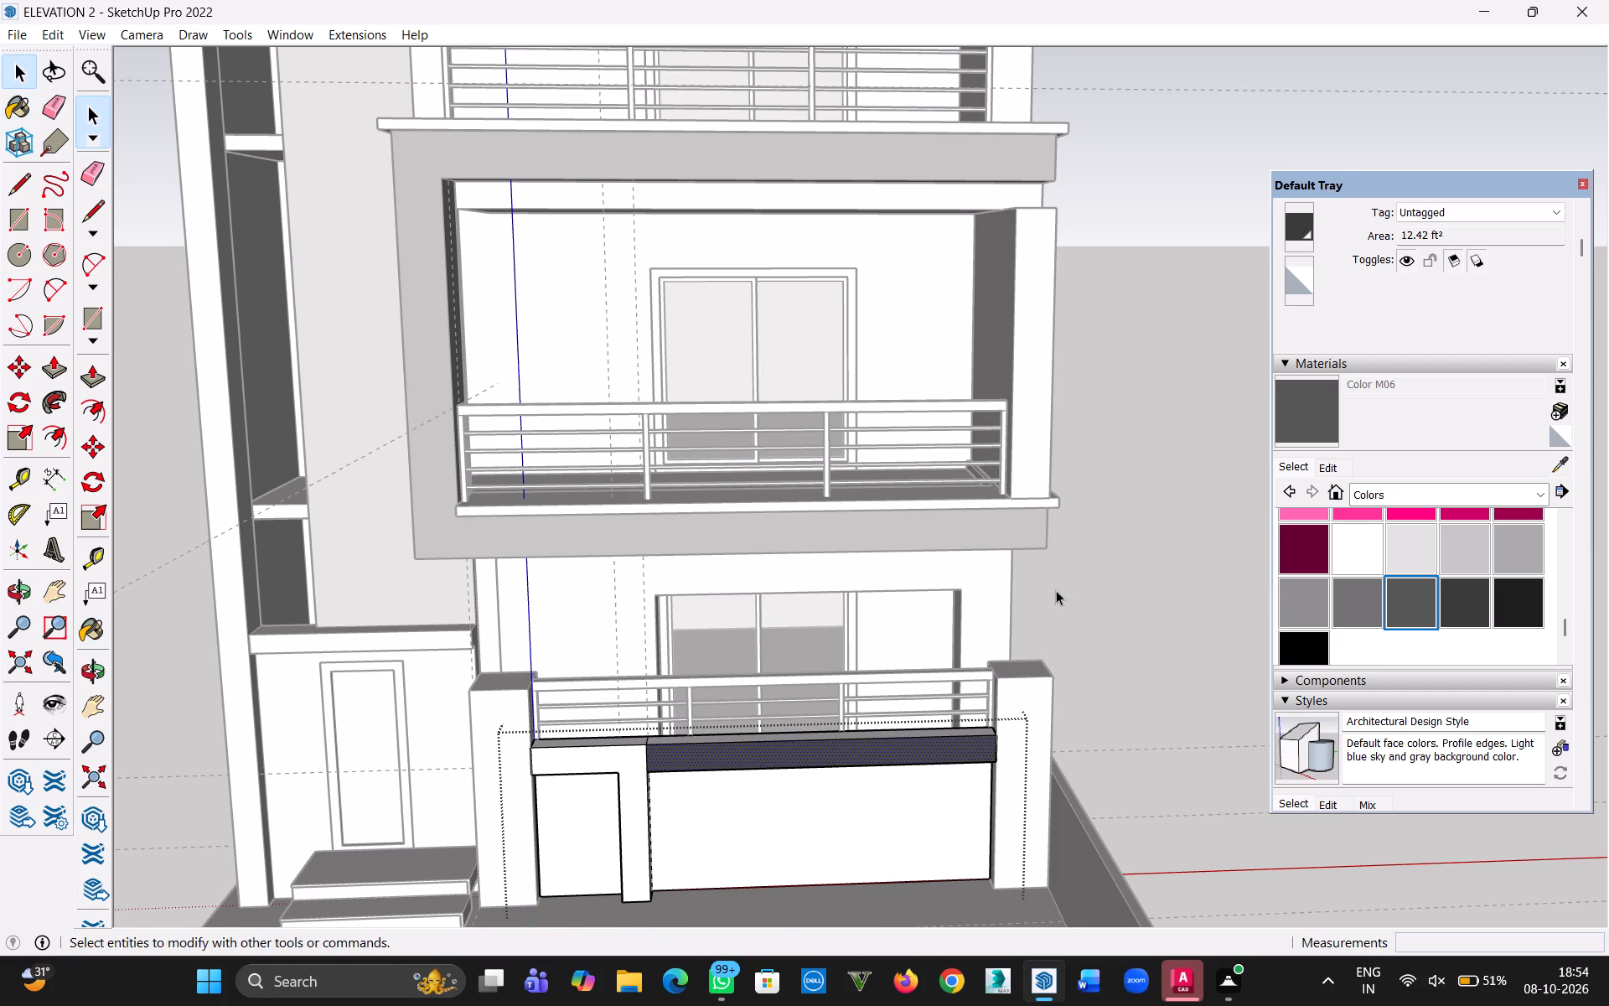
pyautogui.click(1059, 593)
pyautogui.click(1020, 714)
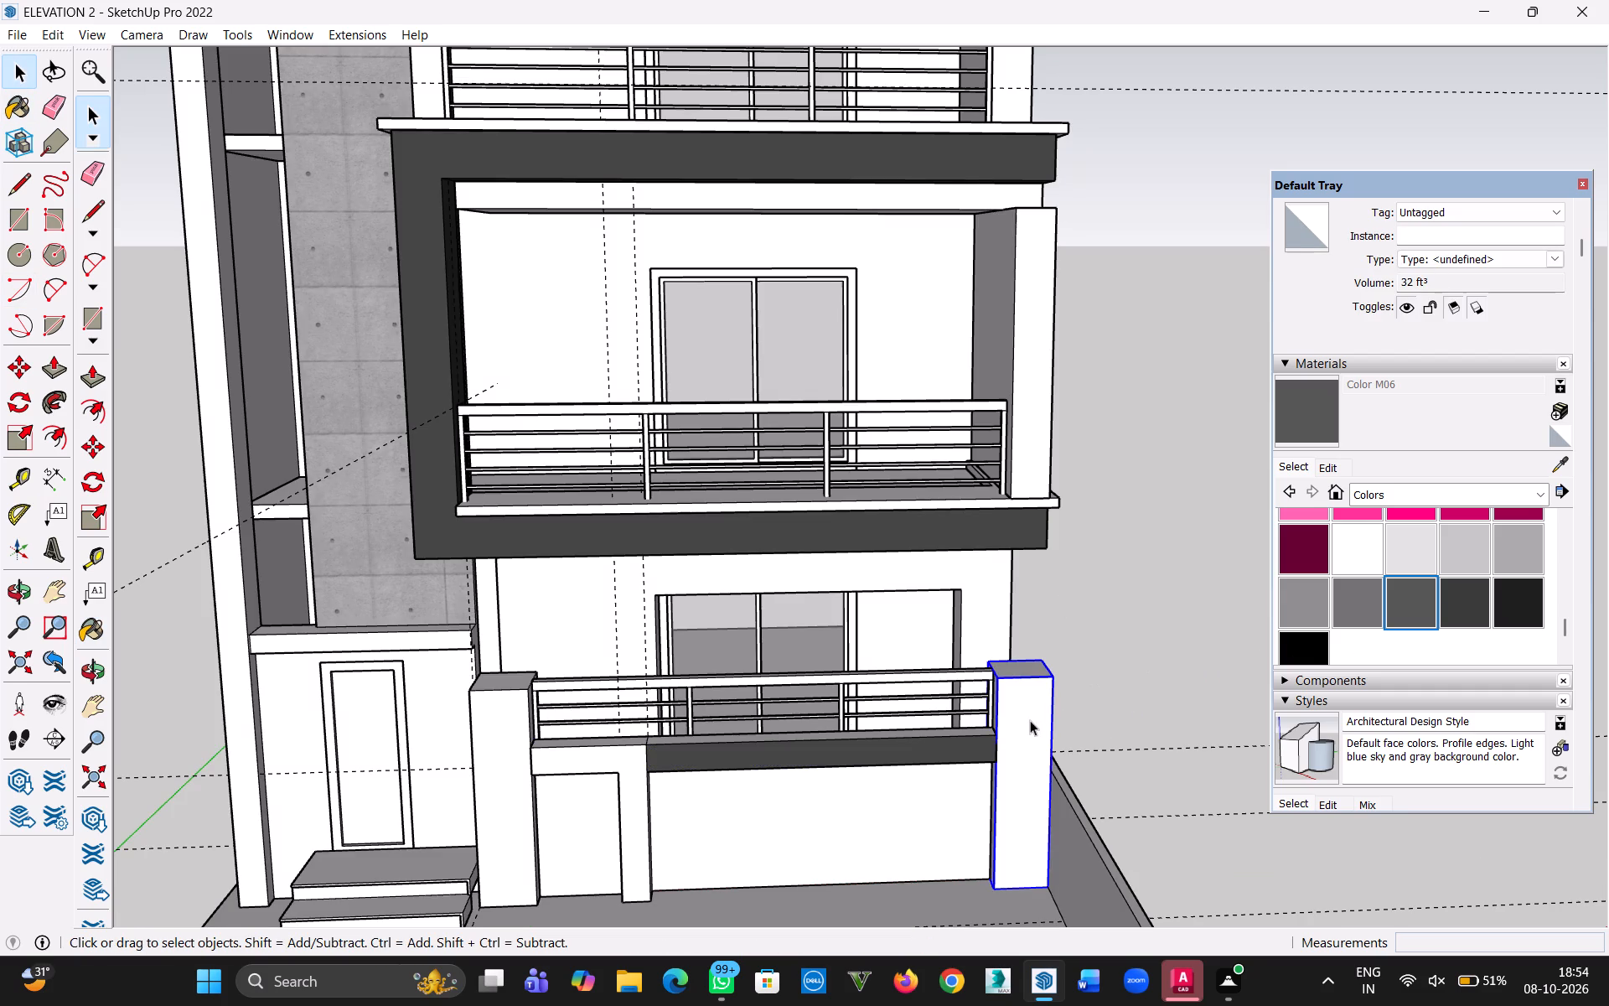
pyautogui.press('b')
pyautogui.click(1028, 729)
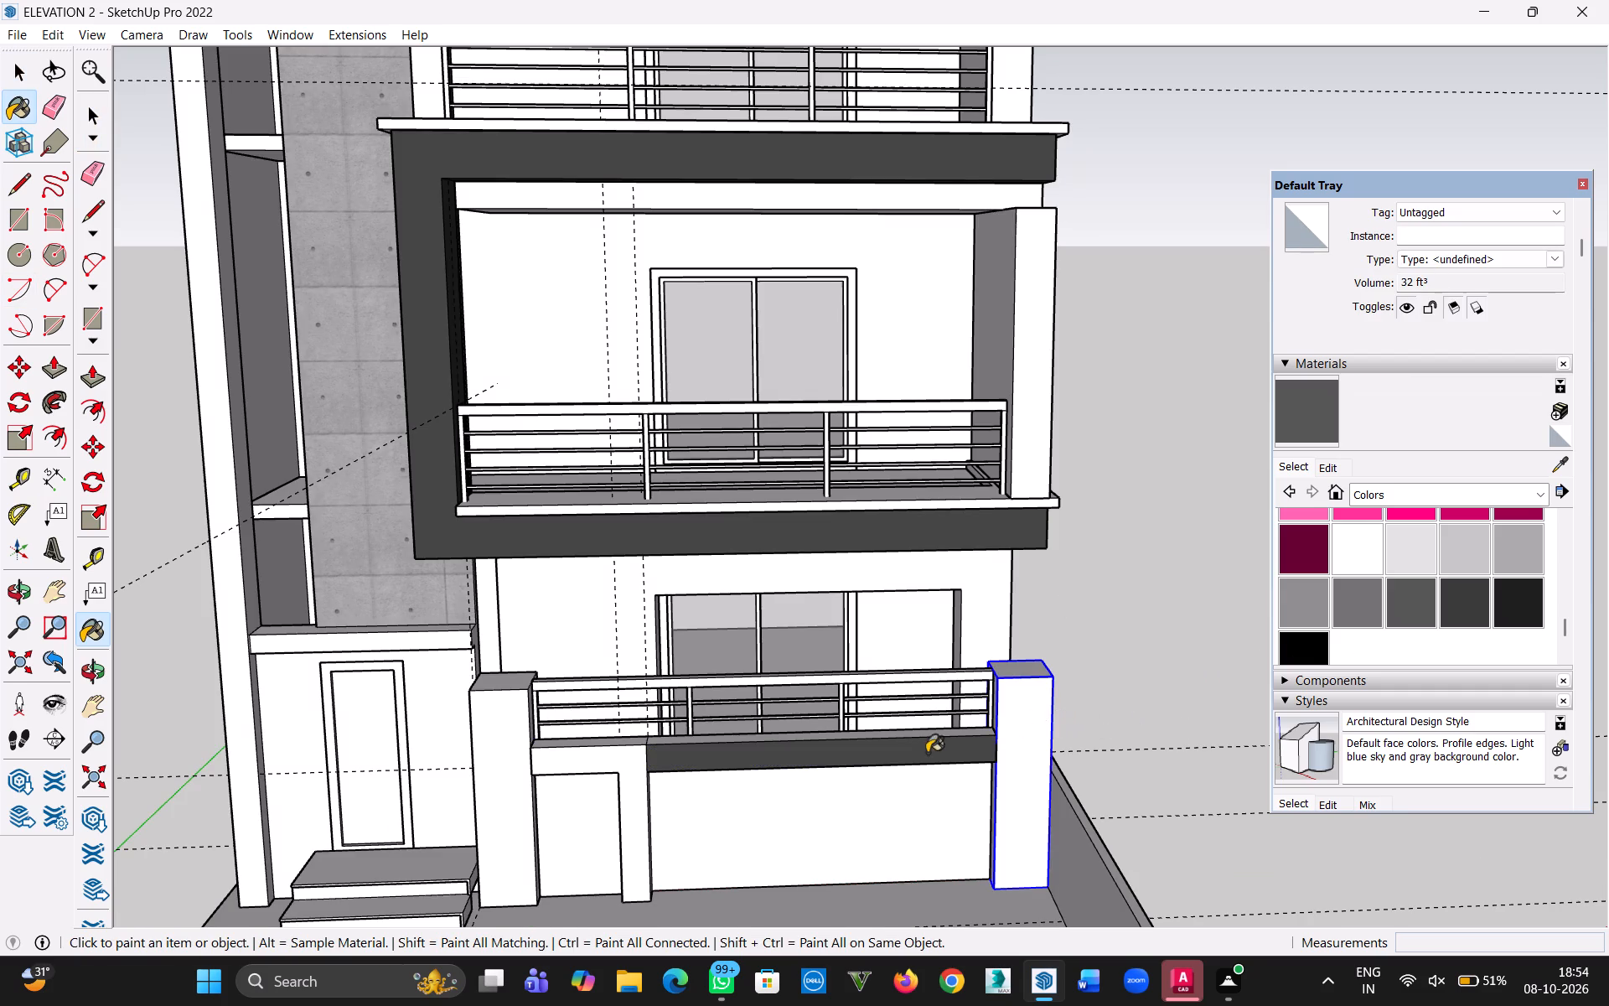
# Paint the ground-floor balcony's end pillar nearest the entrance with Color M06.
pyautogui.click(517, 768)
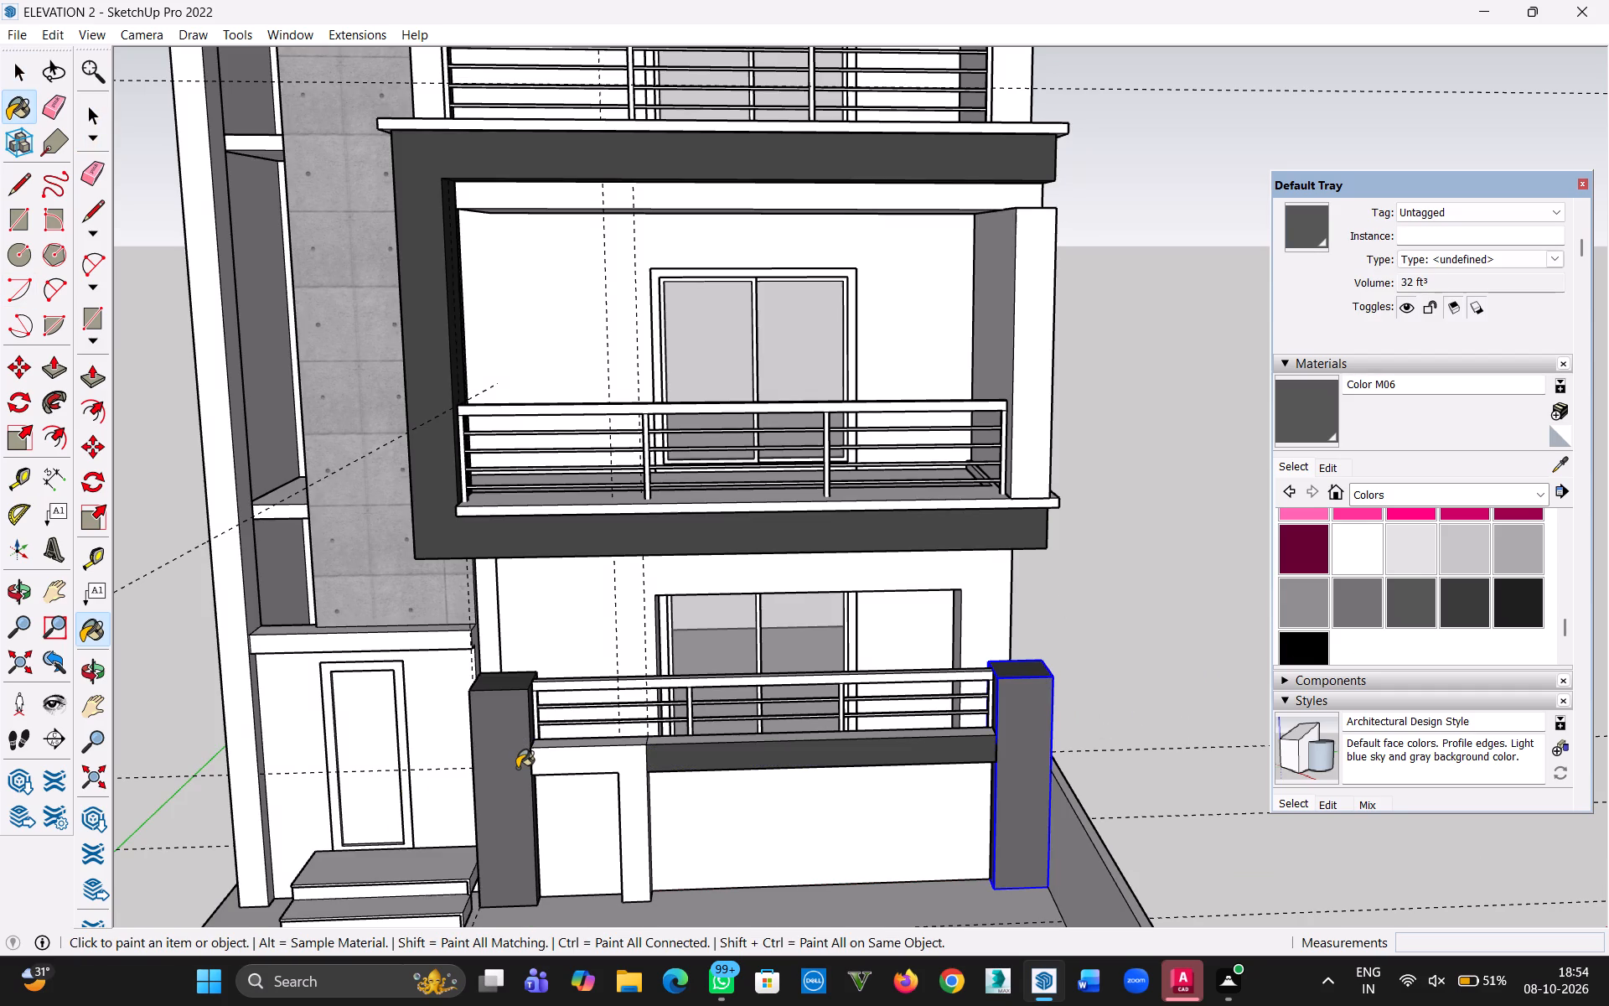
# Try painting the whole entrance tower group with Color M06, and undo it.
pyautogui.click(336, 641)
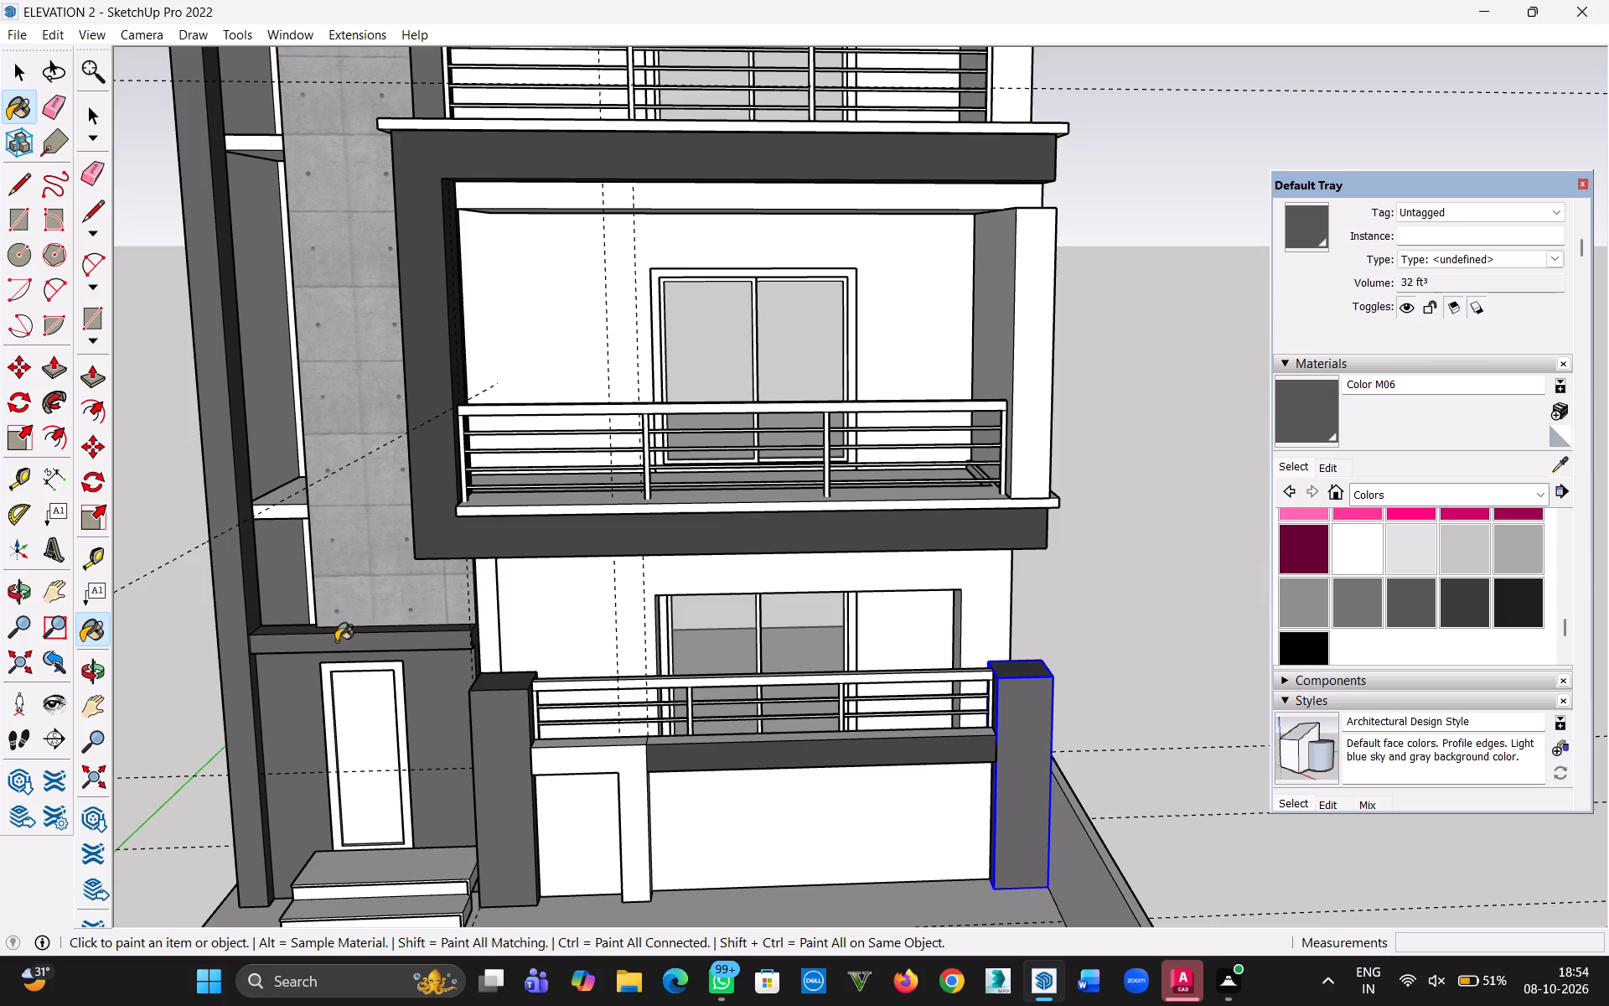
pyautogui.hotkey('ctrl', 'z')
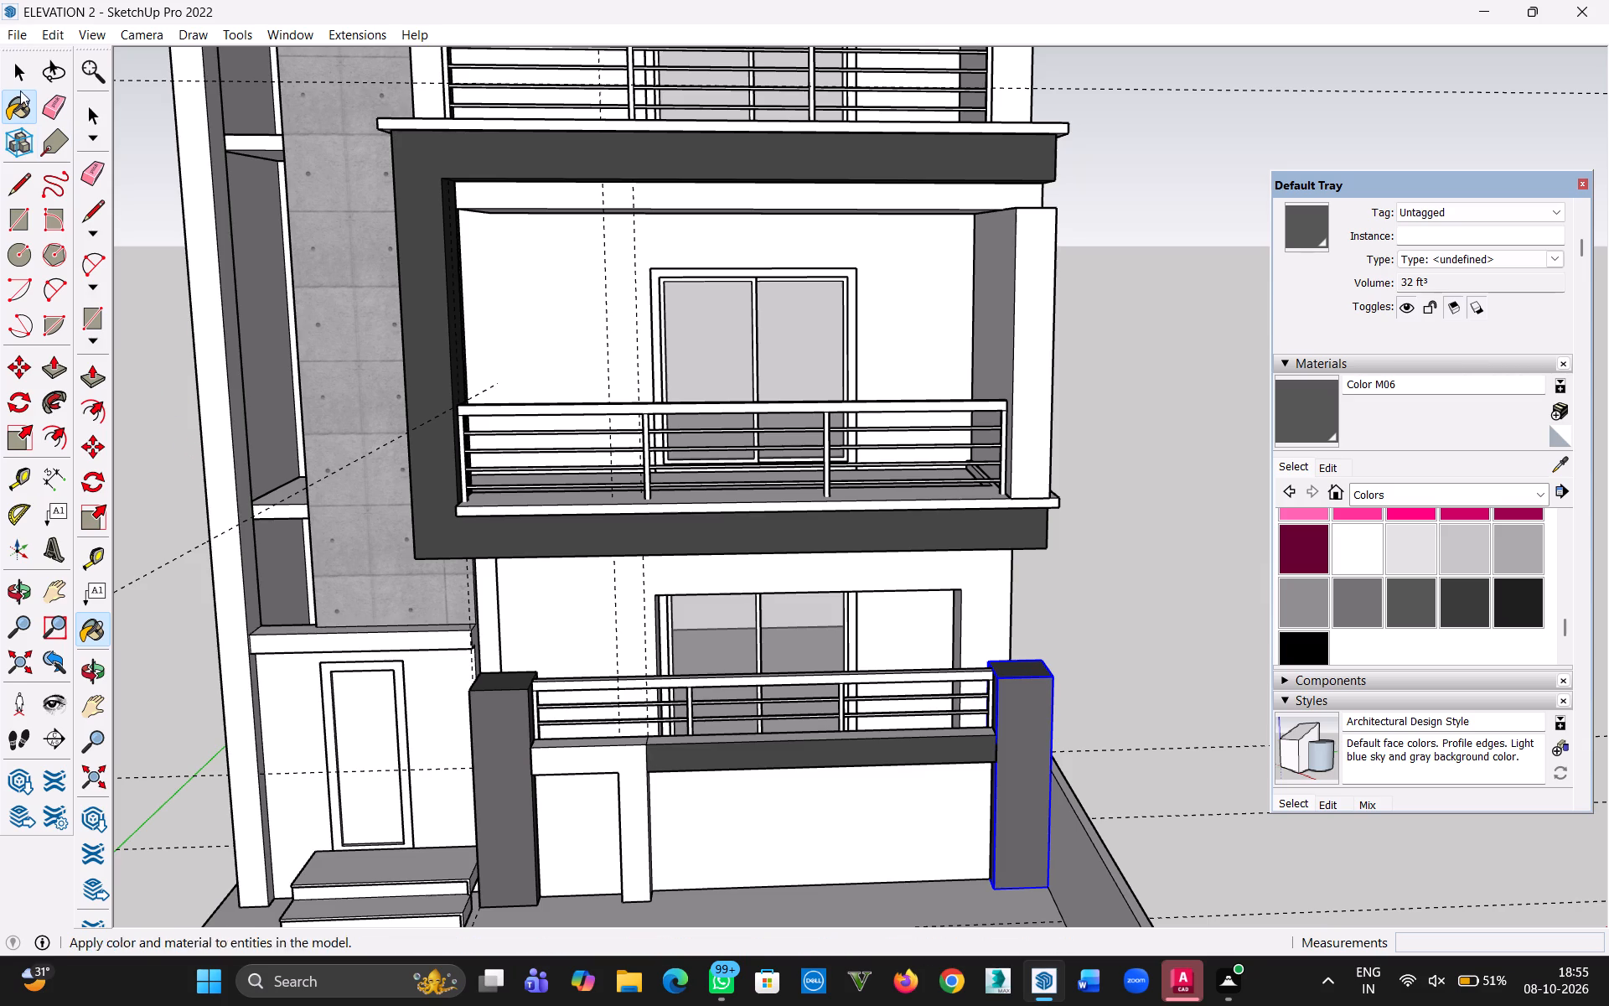
# Inside the entrance tower group, paint the tall frame's front face and outer side face with Color M06.
pyautogui.click(23, 73)
pyautogui.click(155, 421)
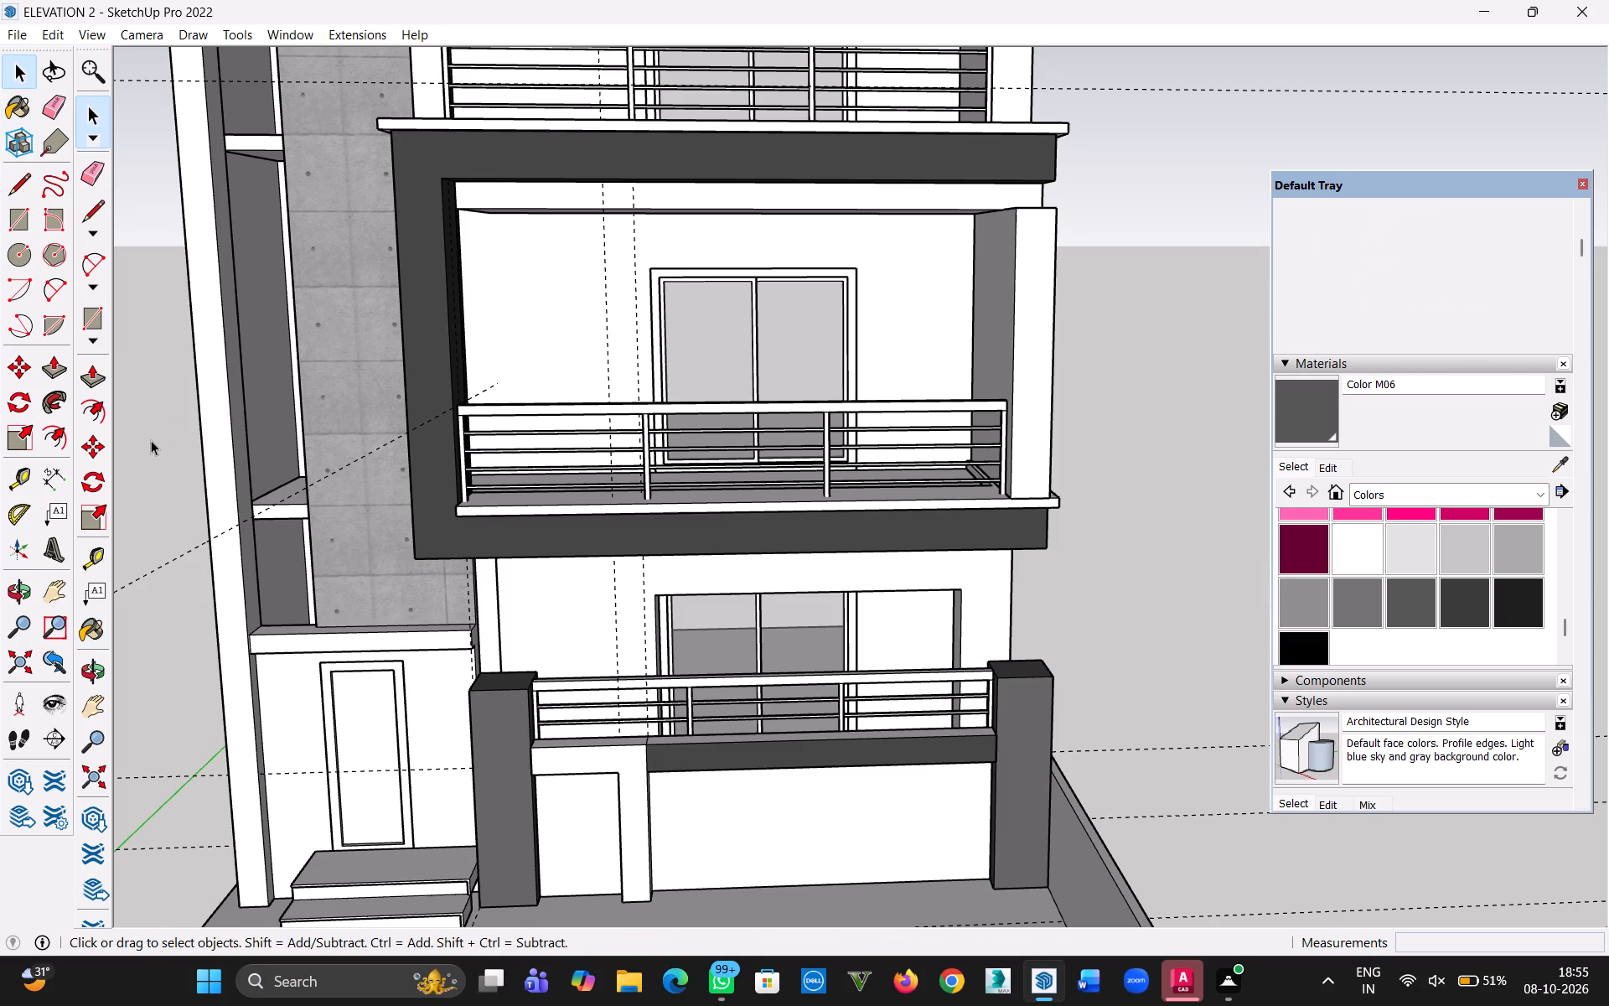
pyautogui.moveTo(253, 469); pyautogui.dragTo(453, 475, button='middle')
pyautogui.middleClick(489, 476)
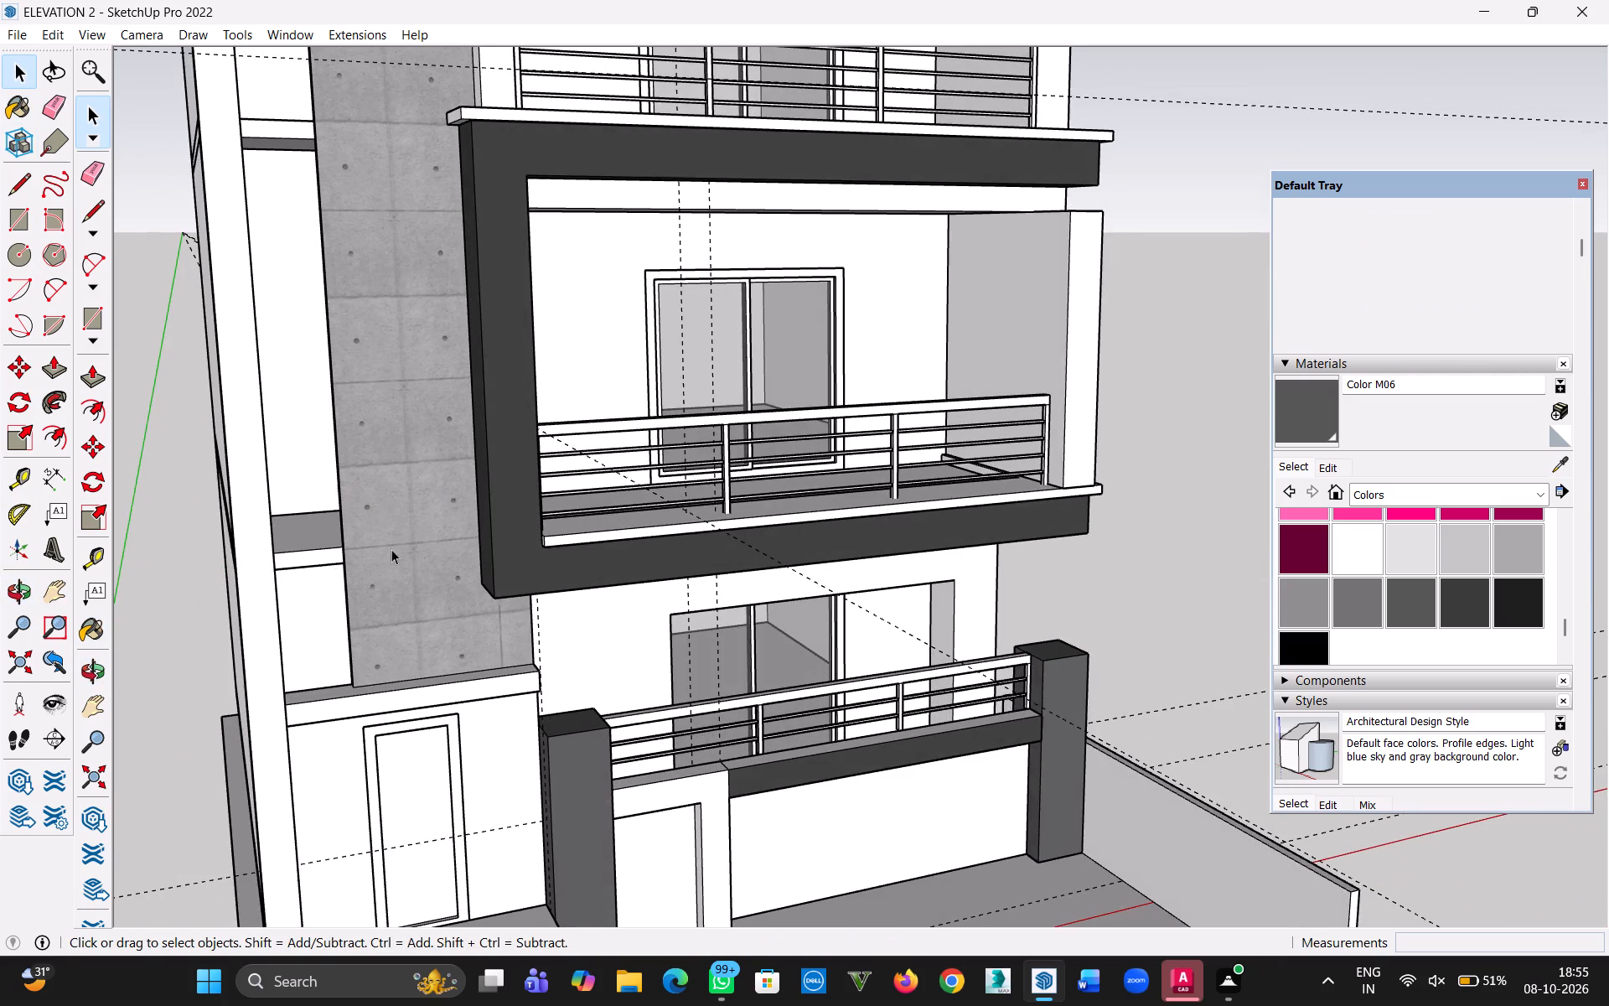
pyautogui.scroll(-4, 363, 603)
pyautogui.doubleClick(296, 675)
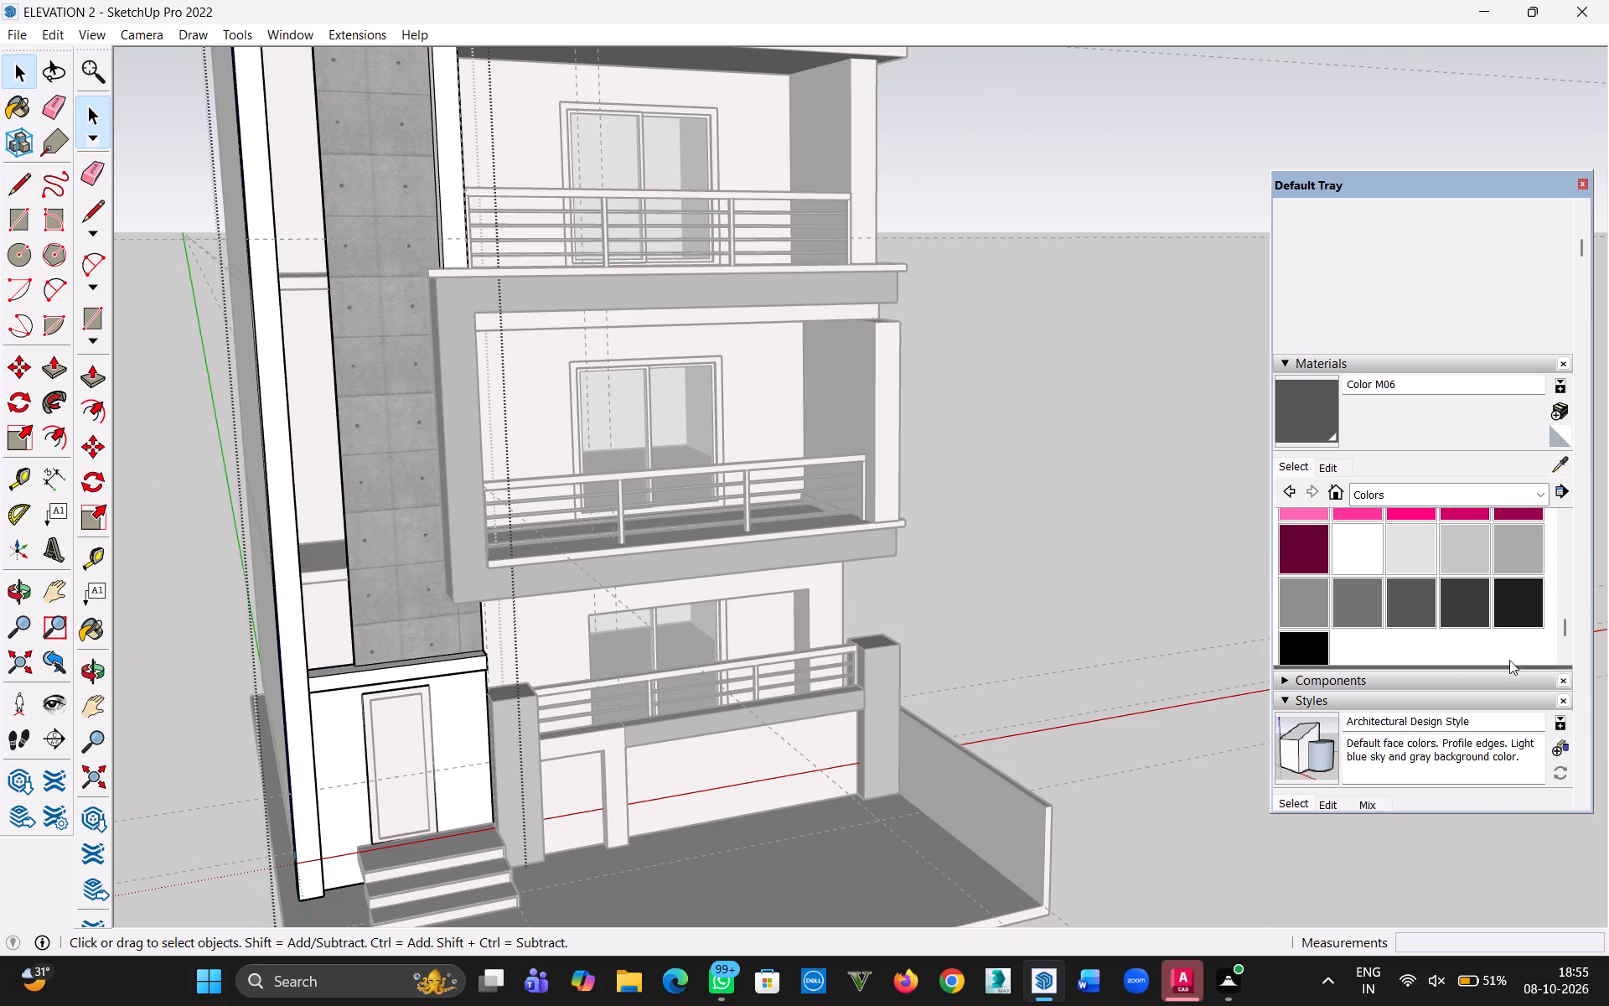
pyautogui.click(1412, 604)
pyautogui.click(302, 708)
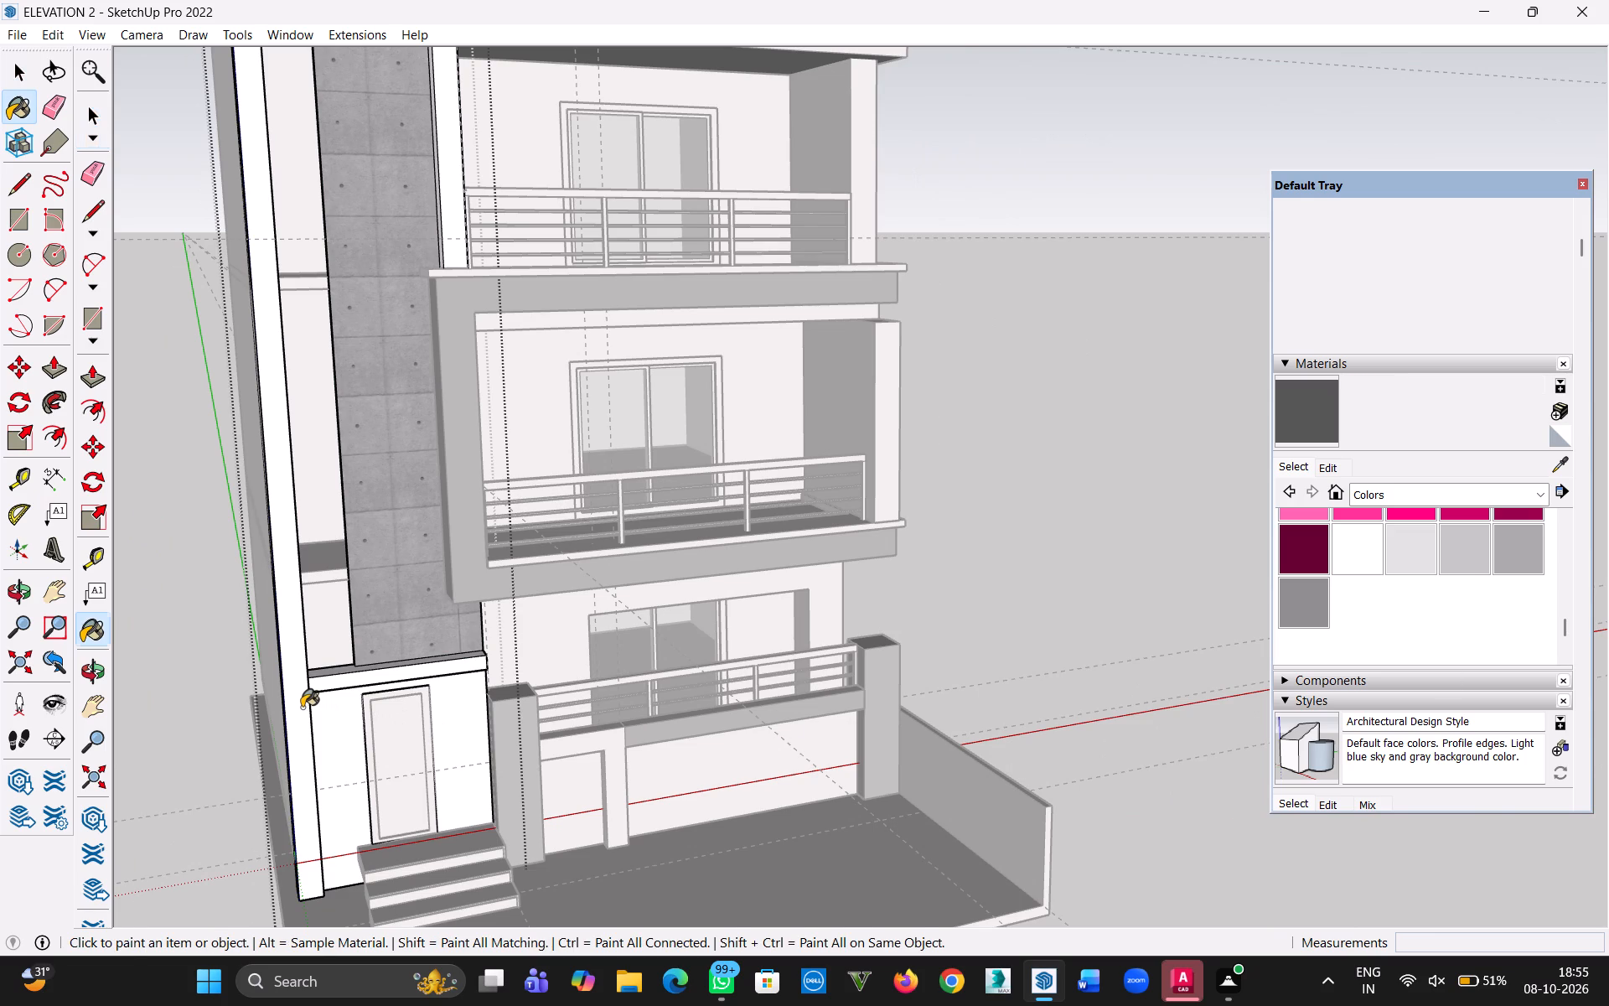
pyautogui.moveTo(347, 733); pyautogui.dragTo(603, 721, button='middle')
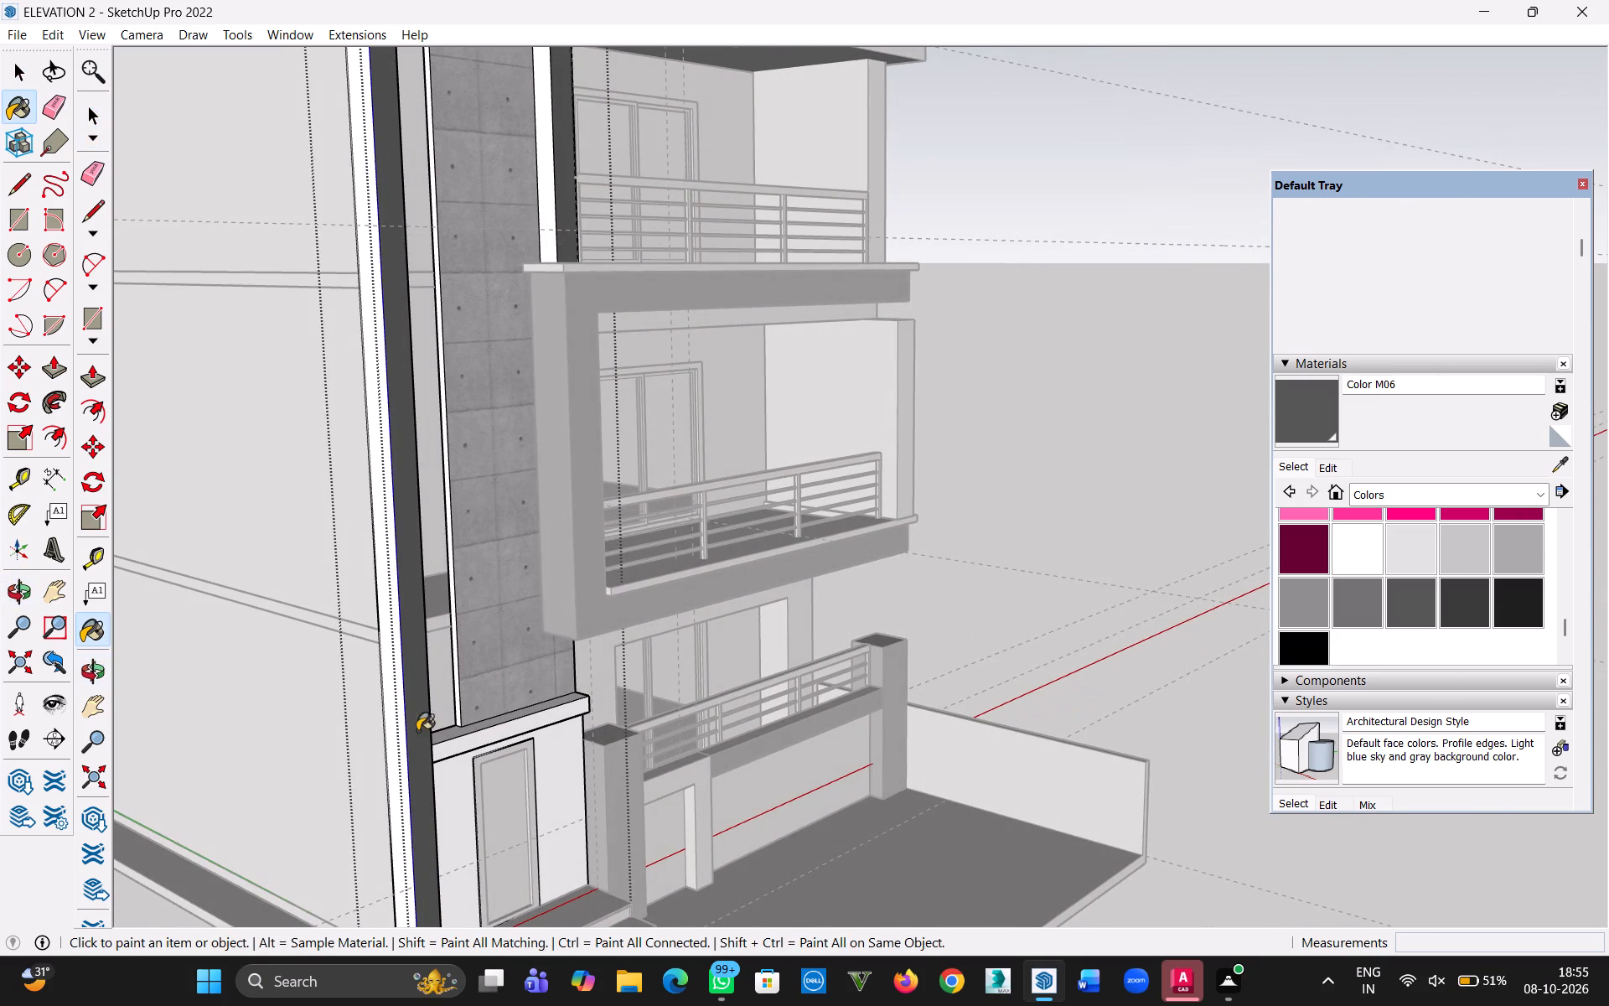
pyautogui.click(394, 738)
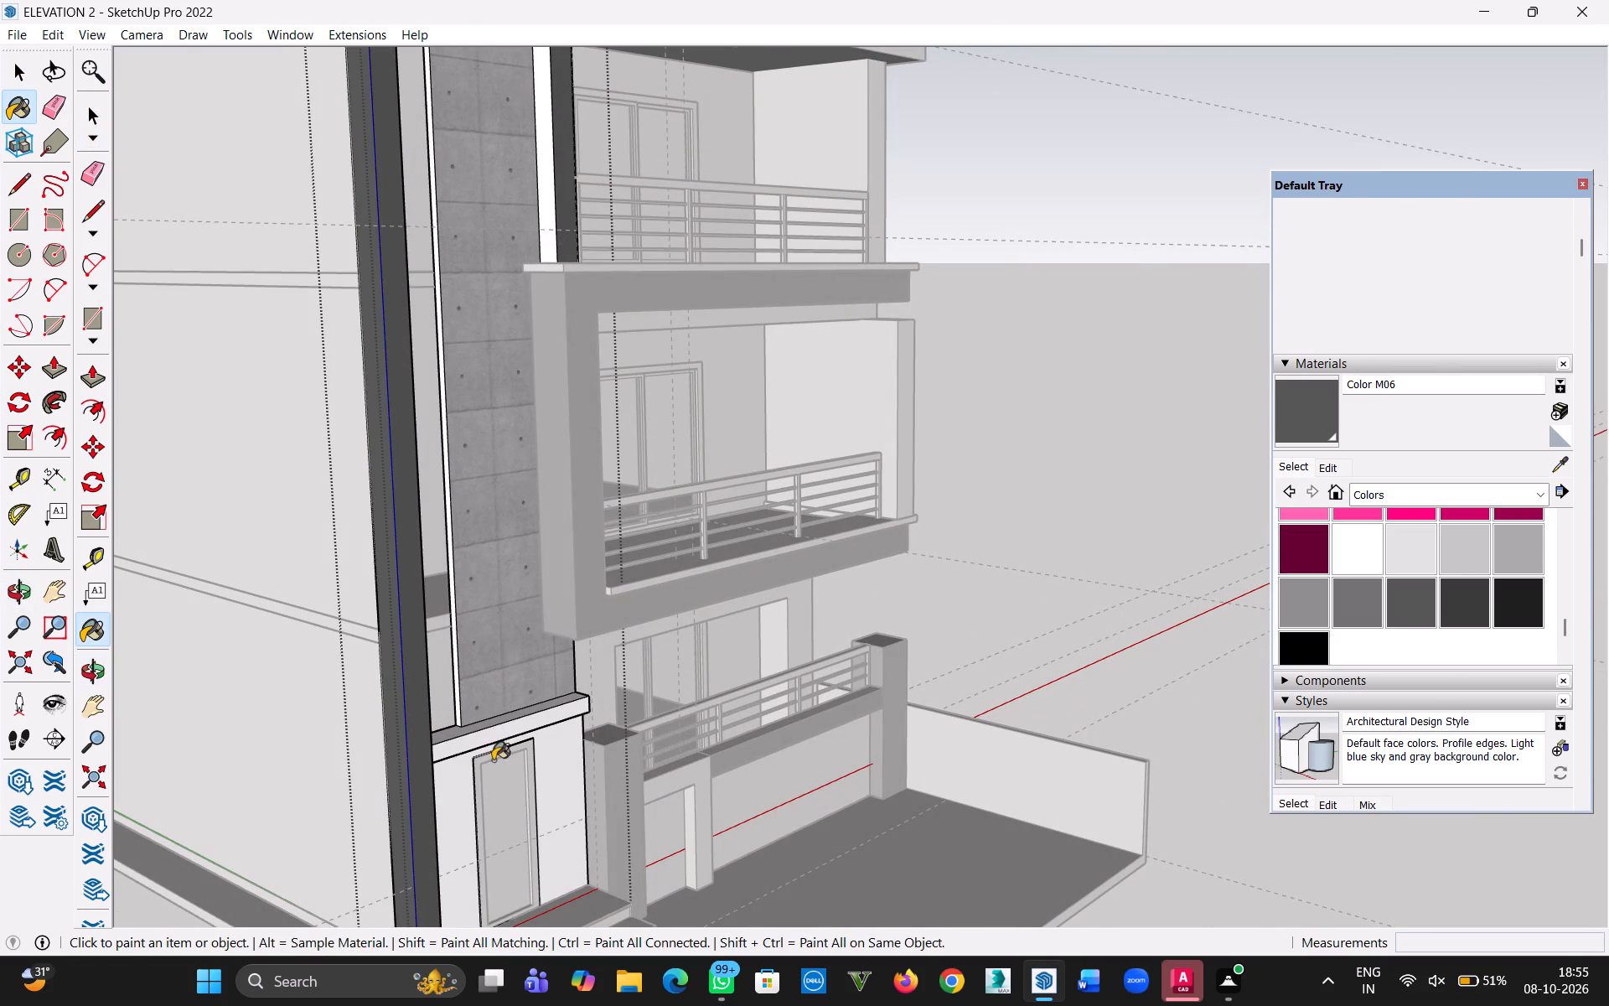
# Paint the front face and underside of the ledge above the entrance door with Color M06.
pyautogui.click(495, 735)
pyautogui.moveTo(529, 754); pyautogui.dragTo(474, 499, button='middle')
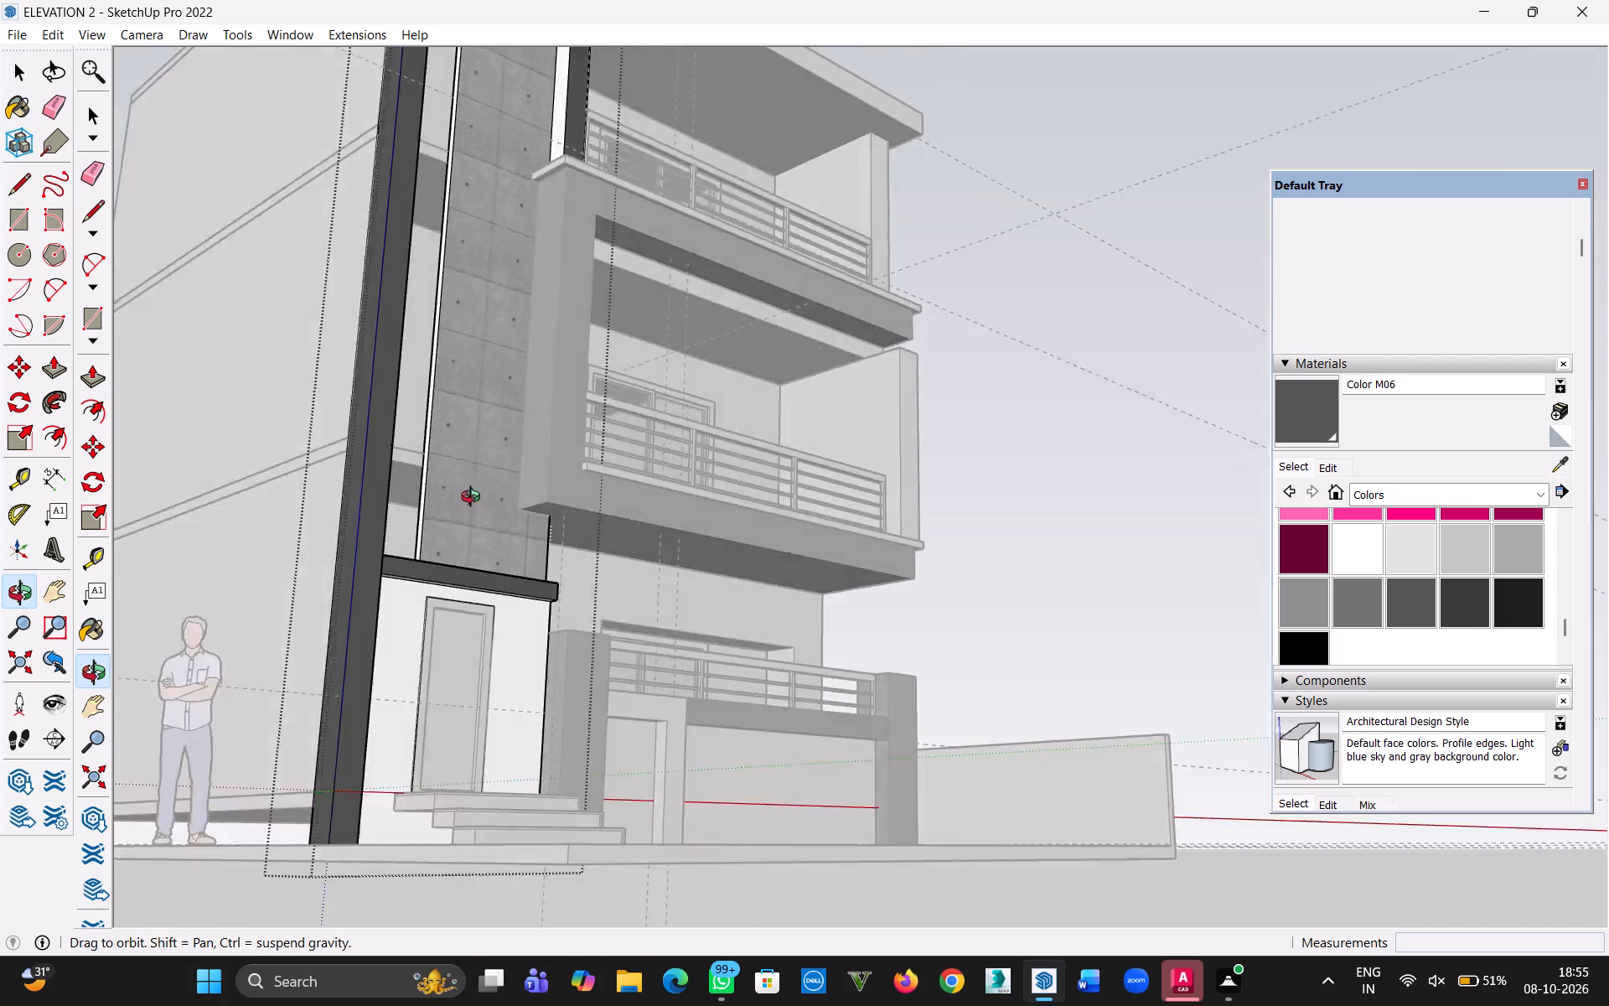
pyautogui.moveTo(474, 499); pyautogui.dragTo(302, 482, button='middle')
pyautogui.scroll(17, 445, 623)
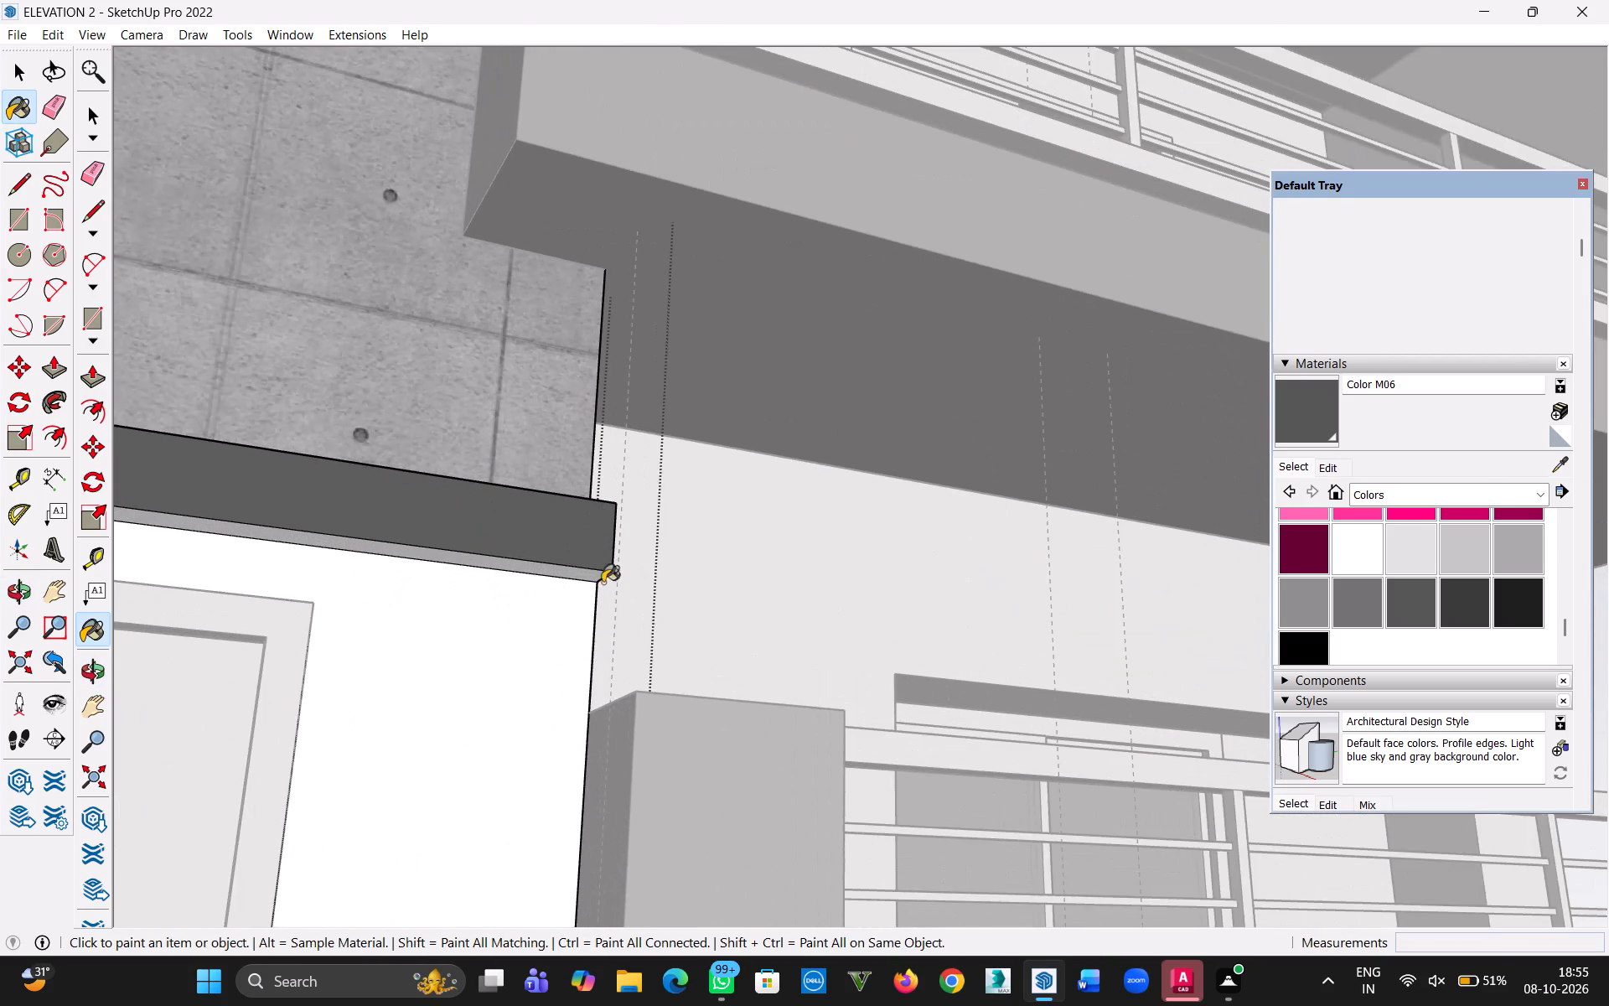
pyautogui.scroll(1, 595, 589)
pyautogui.moveTo(600, 589); pyautogui.dragTo(629, 508, button='middle')
pyautogui.click(612, 482)
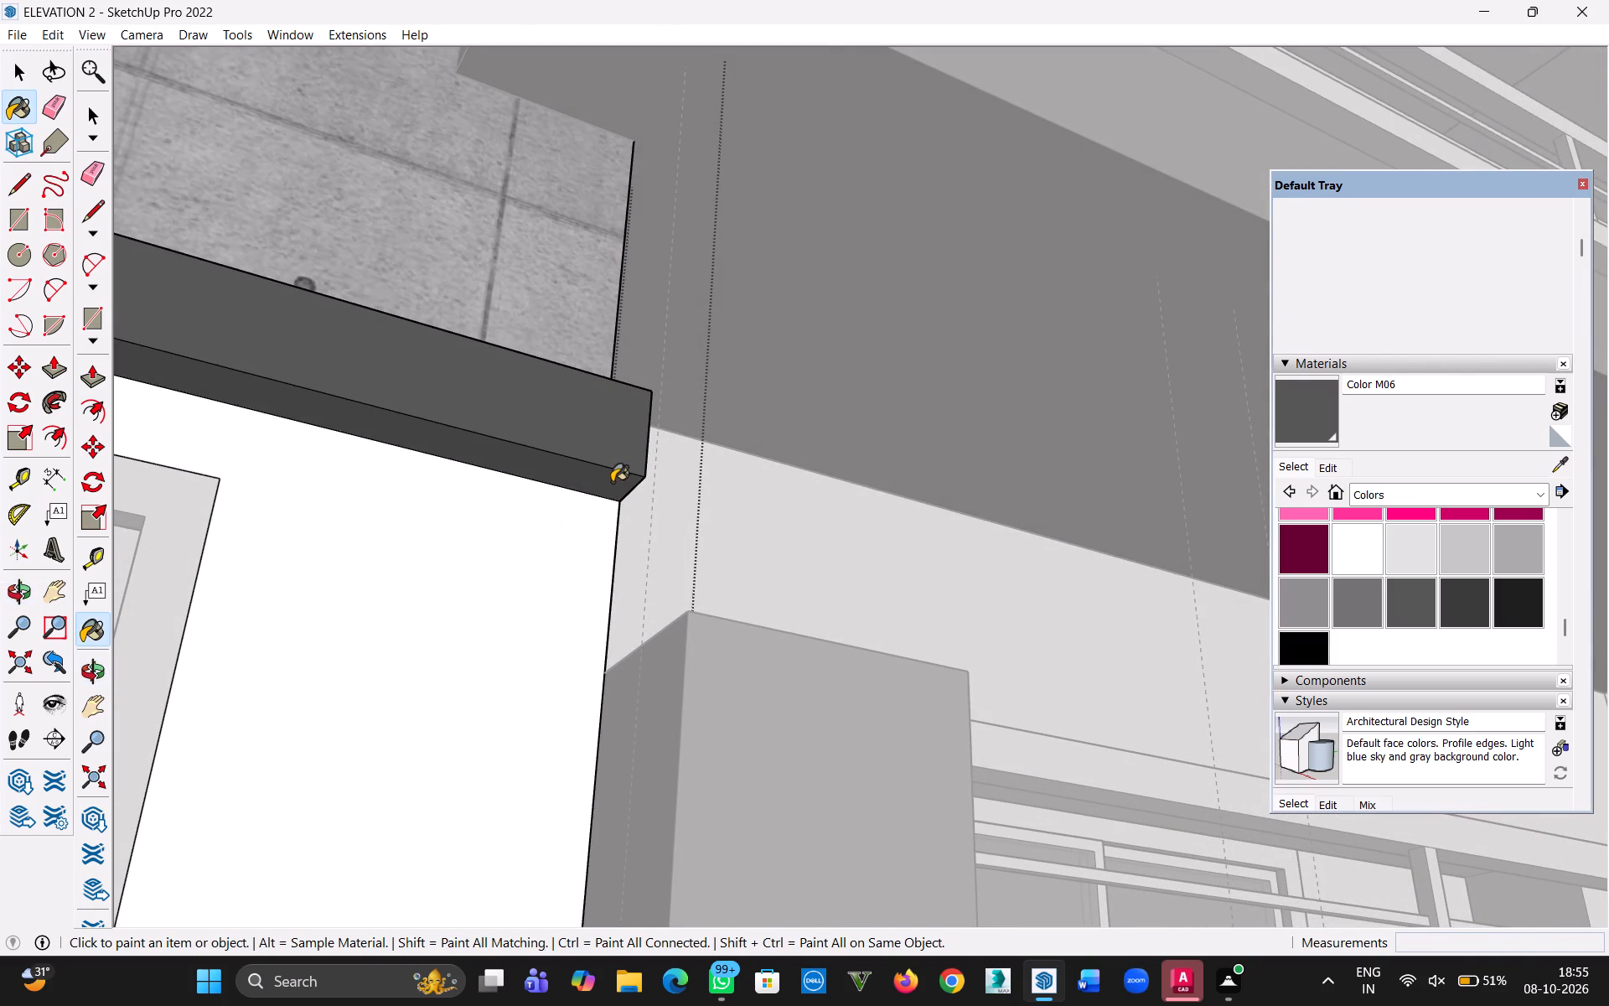
# Paint the tower frame's top face and the inner side of its leg nearest the balconies with Color M06.
pyautogui.moveTo(654, 489); pyautogui.dragTo(340, 601, button='middle')
pyautogui.moveTo(307, 655); pyautogui.dragTo(562, 706, button='middle')
pyautogui.scroll(-16, 501, 710)
pyautogui.moveTo(289, 626); pyautogui.dragTo(719, 672, button='middle')
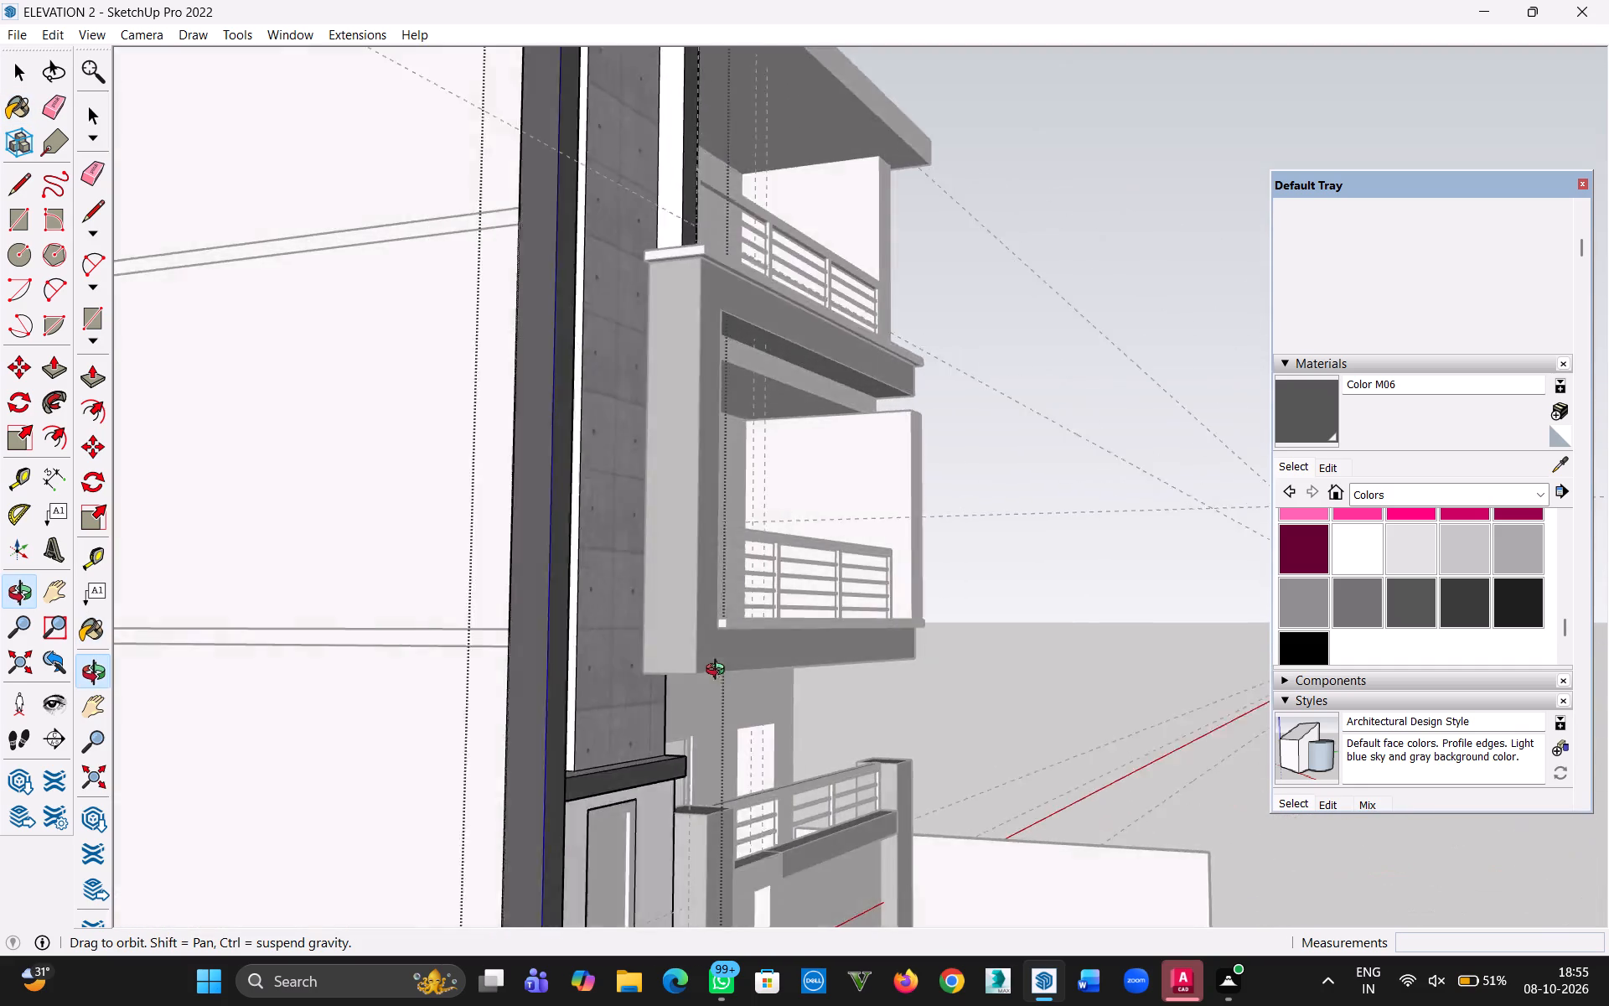
pyautogui.moveTo(719, 672); pyautogui.dragTo(533, 1003, button='middle')
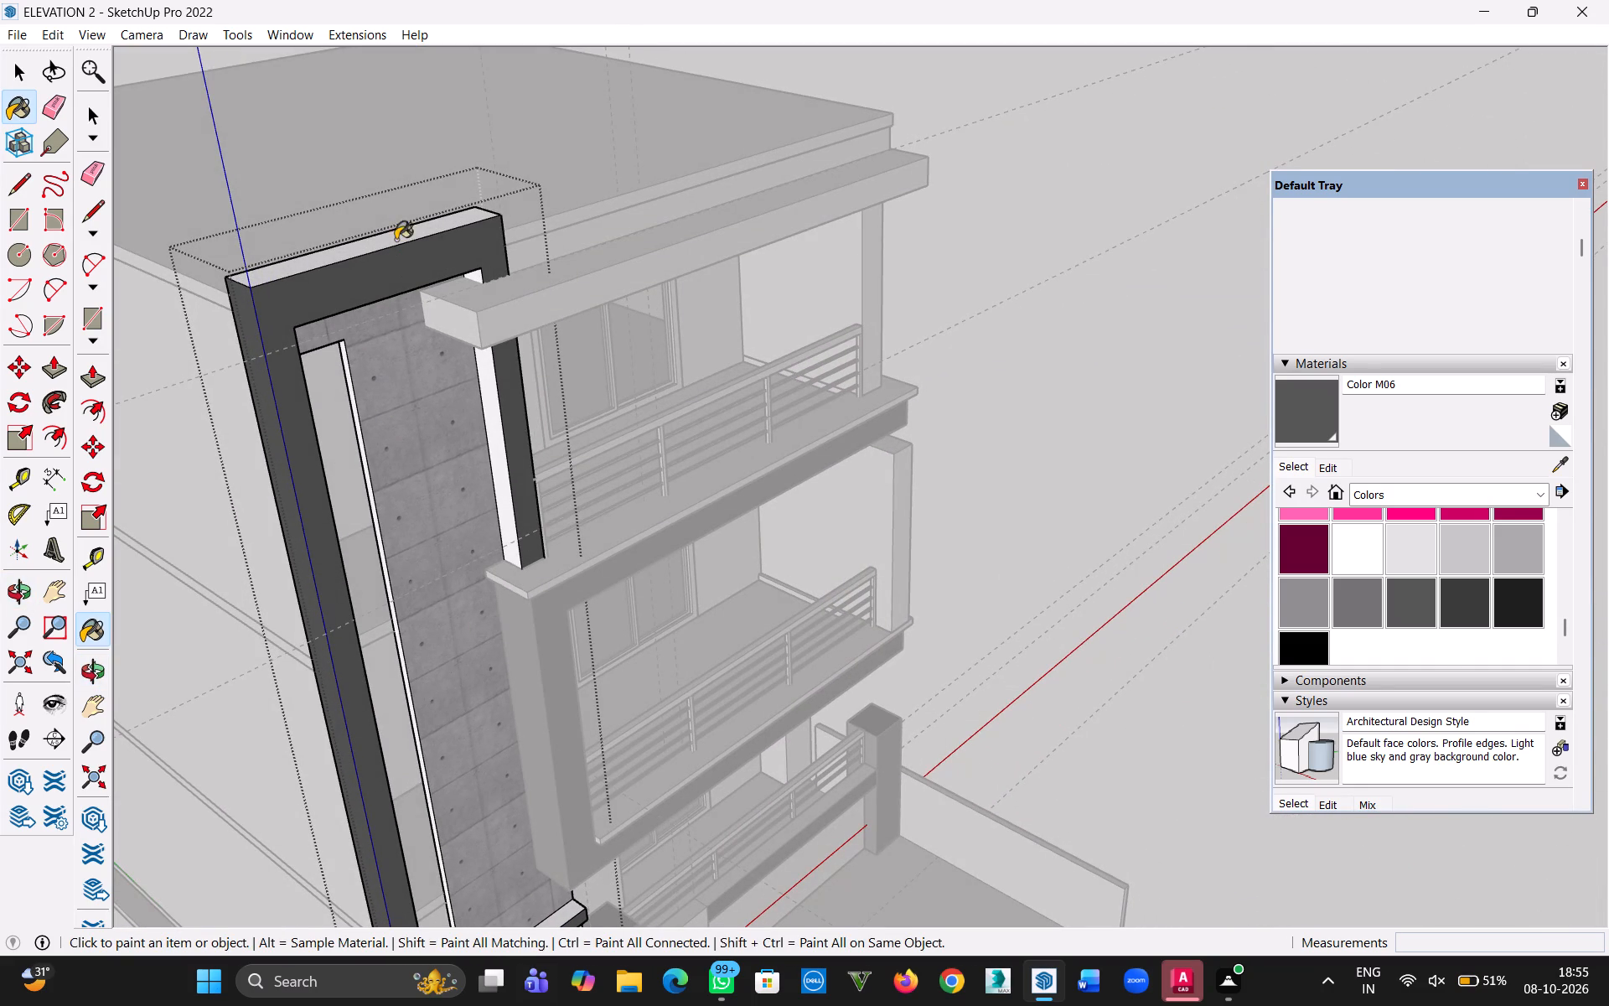
pyautogui.click(394, 236)
pyautogui.click(492, 433)
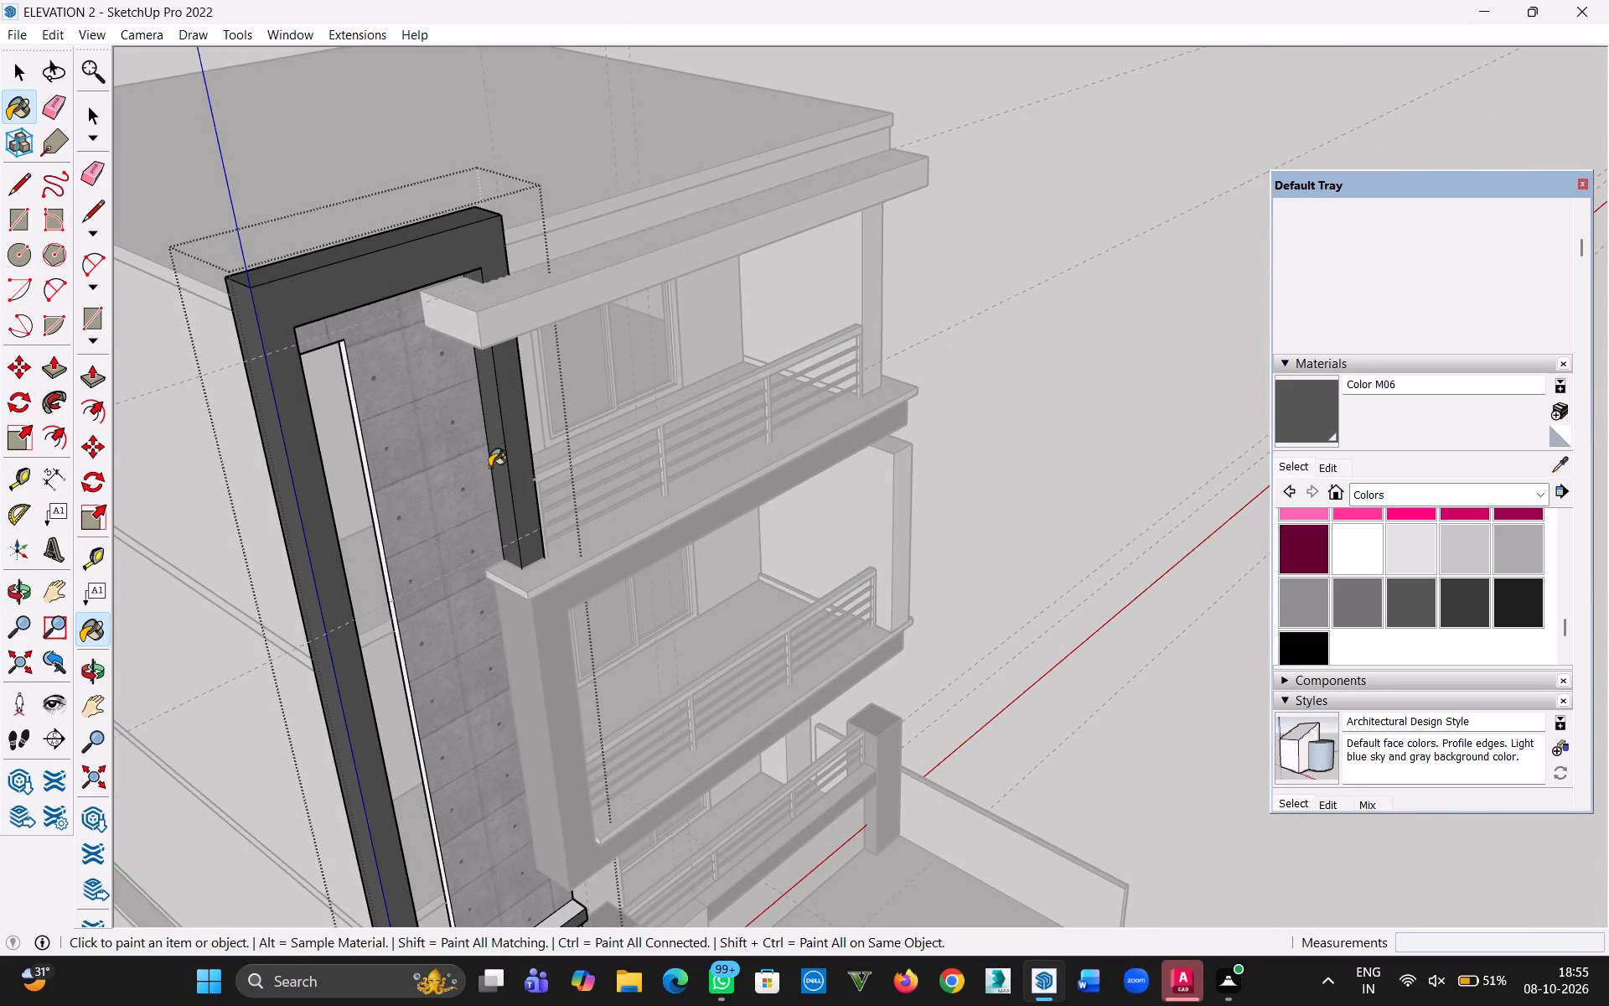
# Paint the underside of the tower frame's top beam with Color M06.
pyautogui.moveTo(493, 468); pyautogui.dragTo(414, 194, button='middle')
pyautogui.press('h')
pyautogui.moveTo(518, 286); pyautogui.dragTo(550, 498, button='middle')
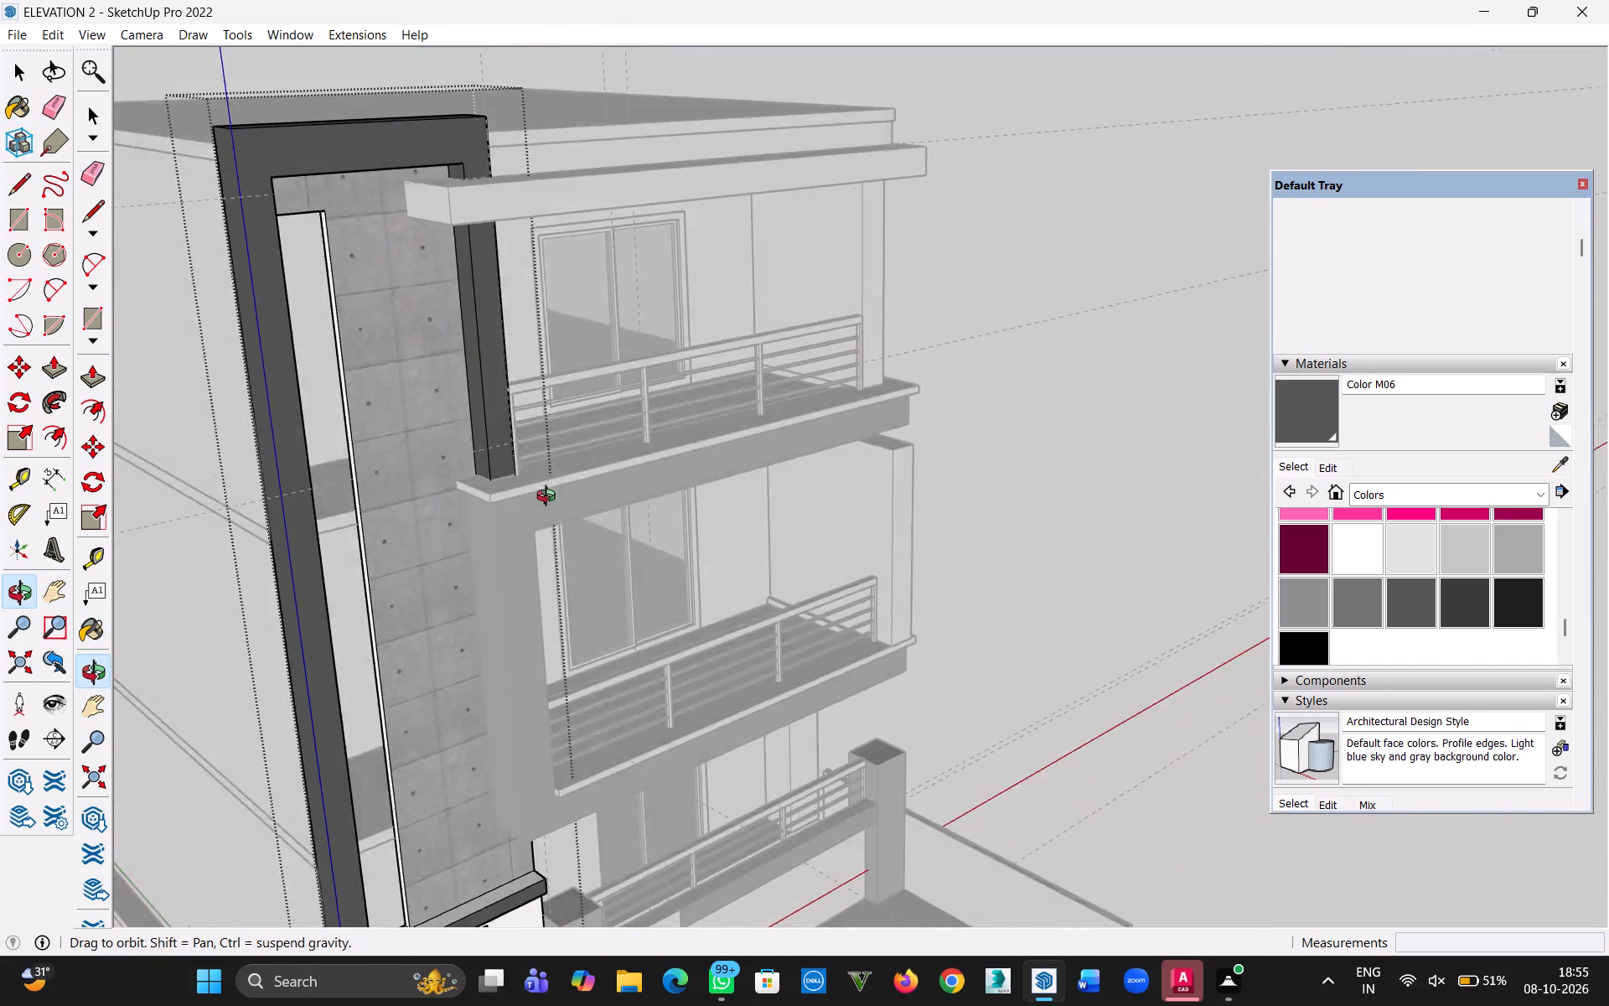
pyautogui.moveTo(550, 498); pyautogui.dragTo(552, 526, button='middle')
pyautogui.moveTo(510, 500); pyautogui.dragTo(468, 267, button='middle')
pyautogui.moveTo(447, 249); pyautogui.dragTo(457, 507)
pyautogui.moveTo(463, 511); pyautogui.dragTo(422, 179, button='middle')
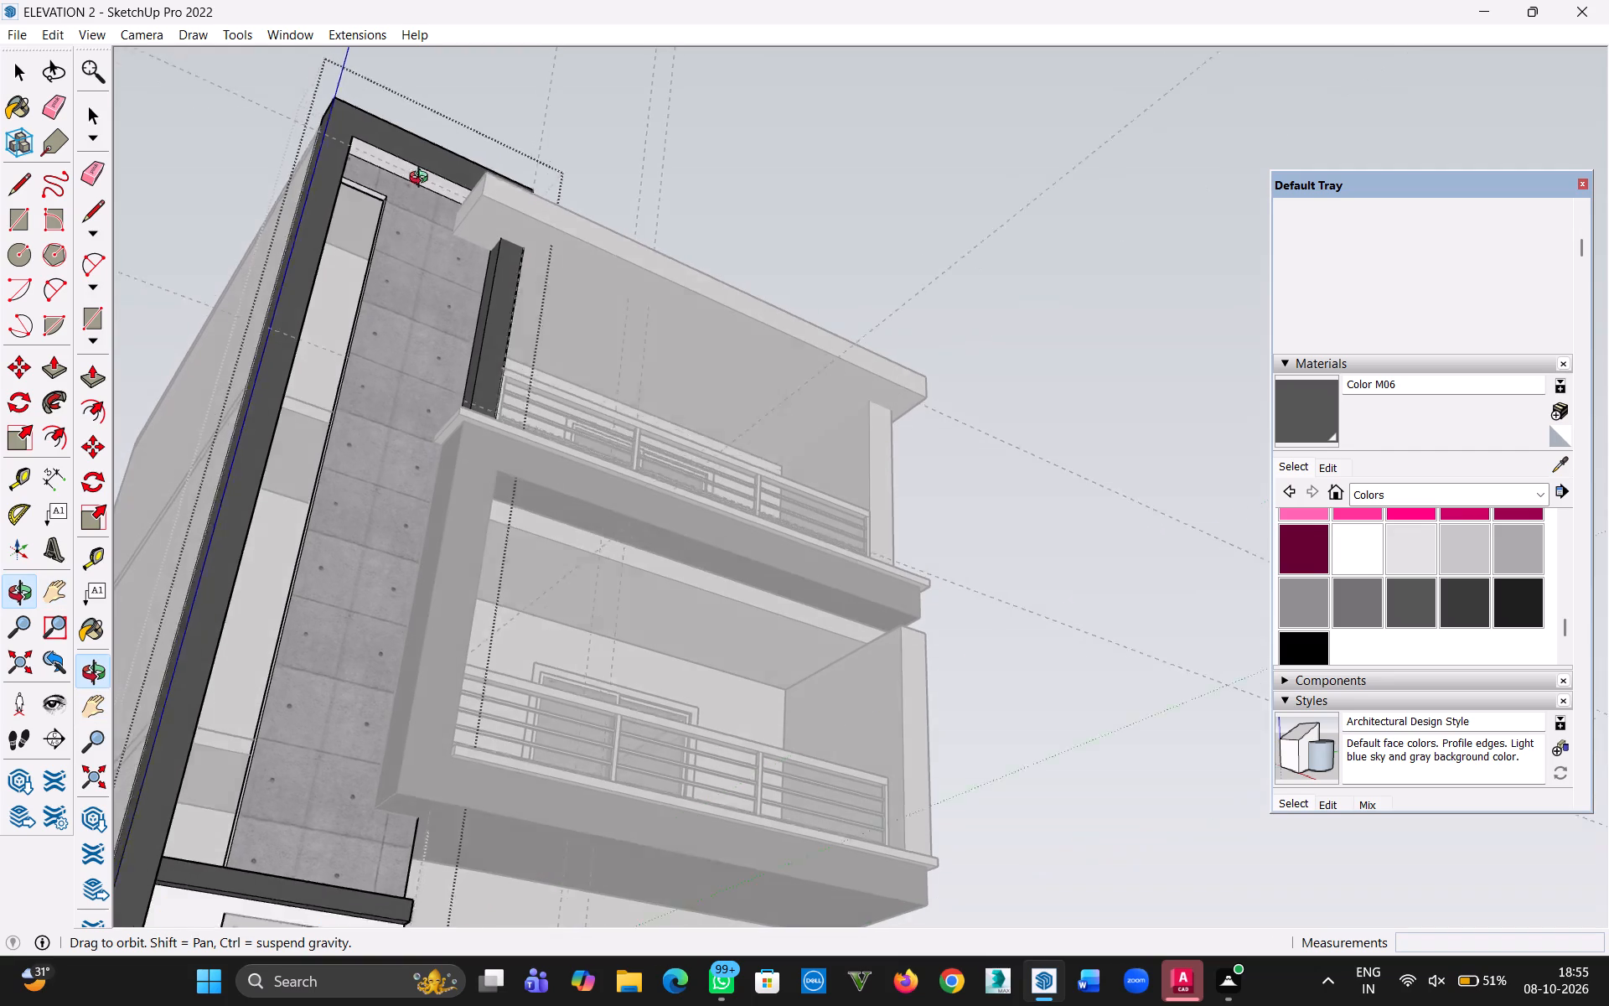
pyautogui.moveTo(422, 179); pyautogui.dragTo(434, 133, button='middle')
pyautogui.press('Escape')
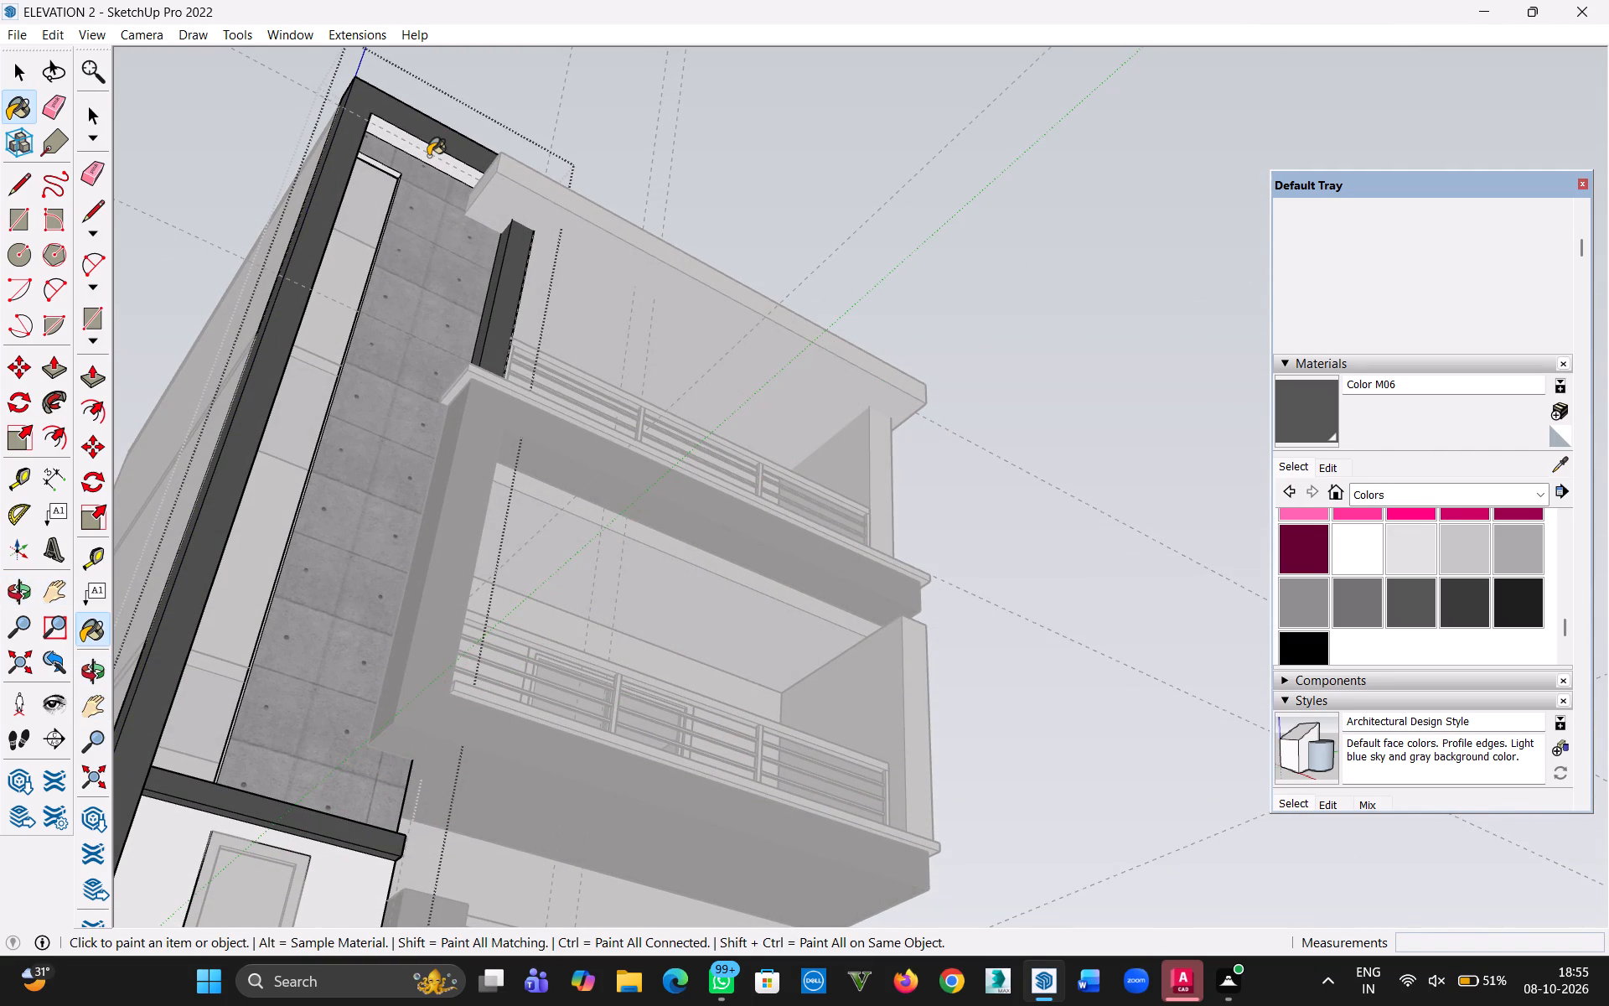
pyautogui.click(428, 156)
# Examine the tower frame from the front and the balcony side for unpainted faces, and leave the tower group.
pyautogui.moveTo(565, 396); pyautogui.dragTo(158, 625, button='middle')
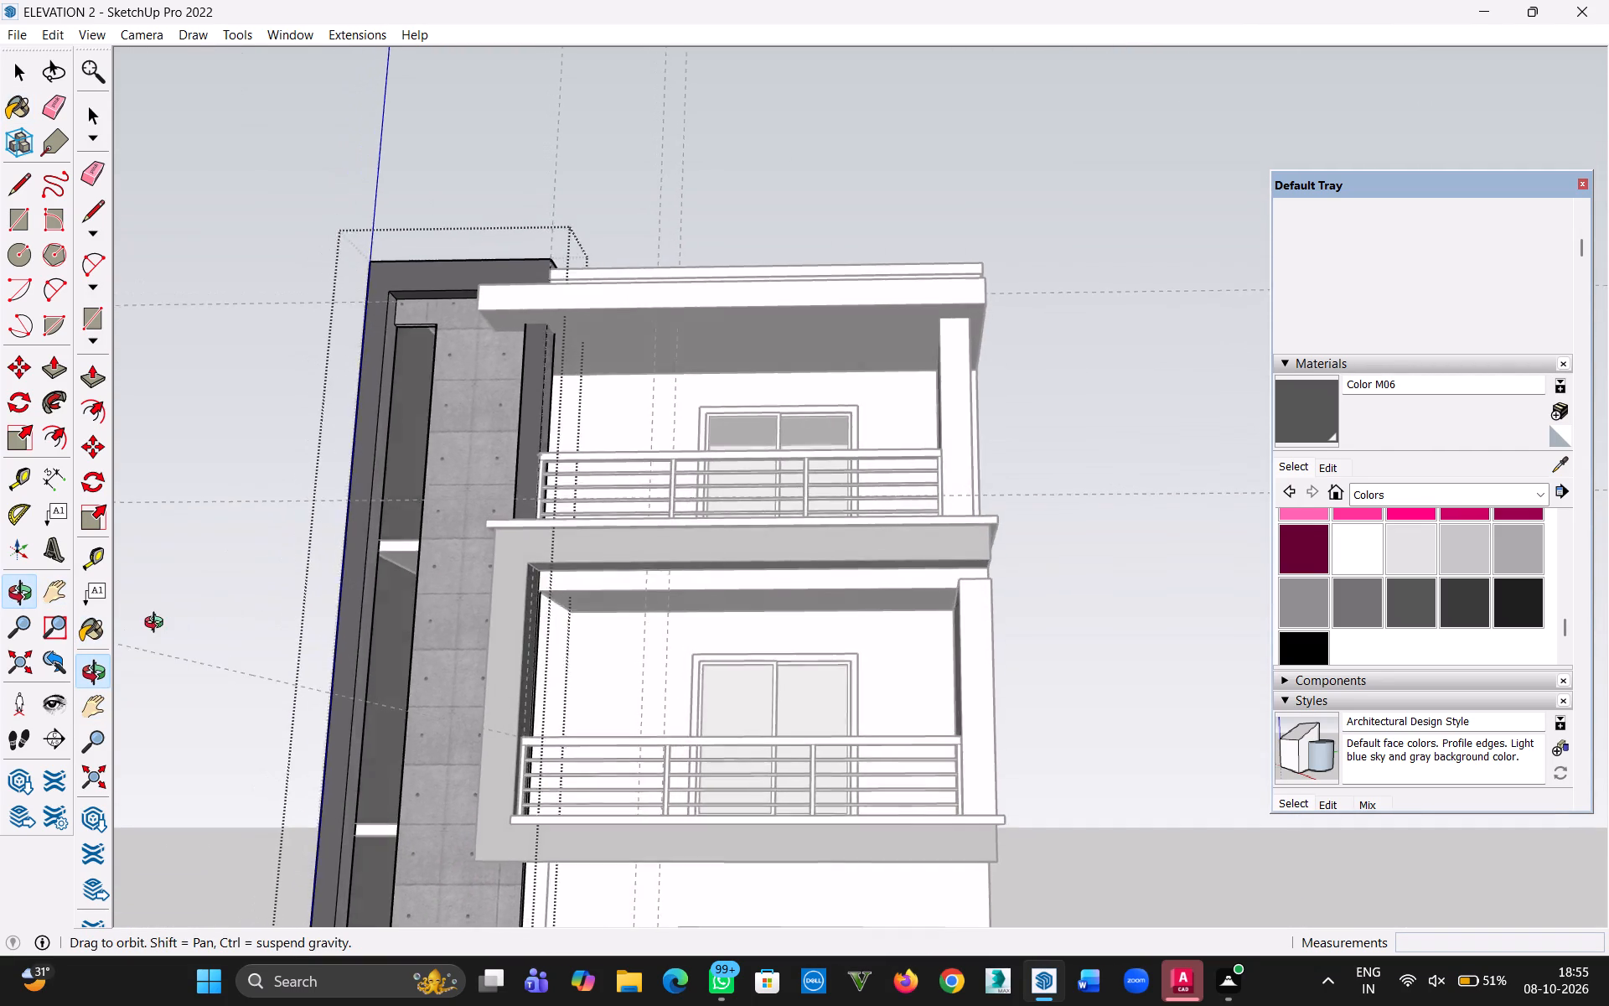
pyautogui.moveTo(158, 625); pyautogui.dragTo(166, 625, button='middle')
pyautogui.scroll(-4, 385, 534)
pyautogui.press('h')
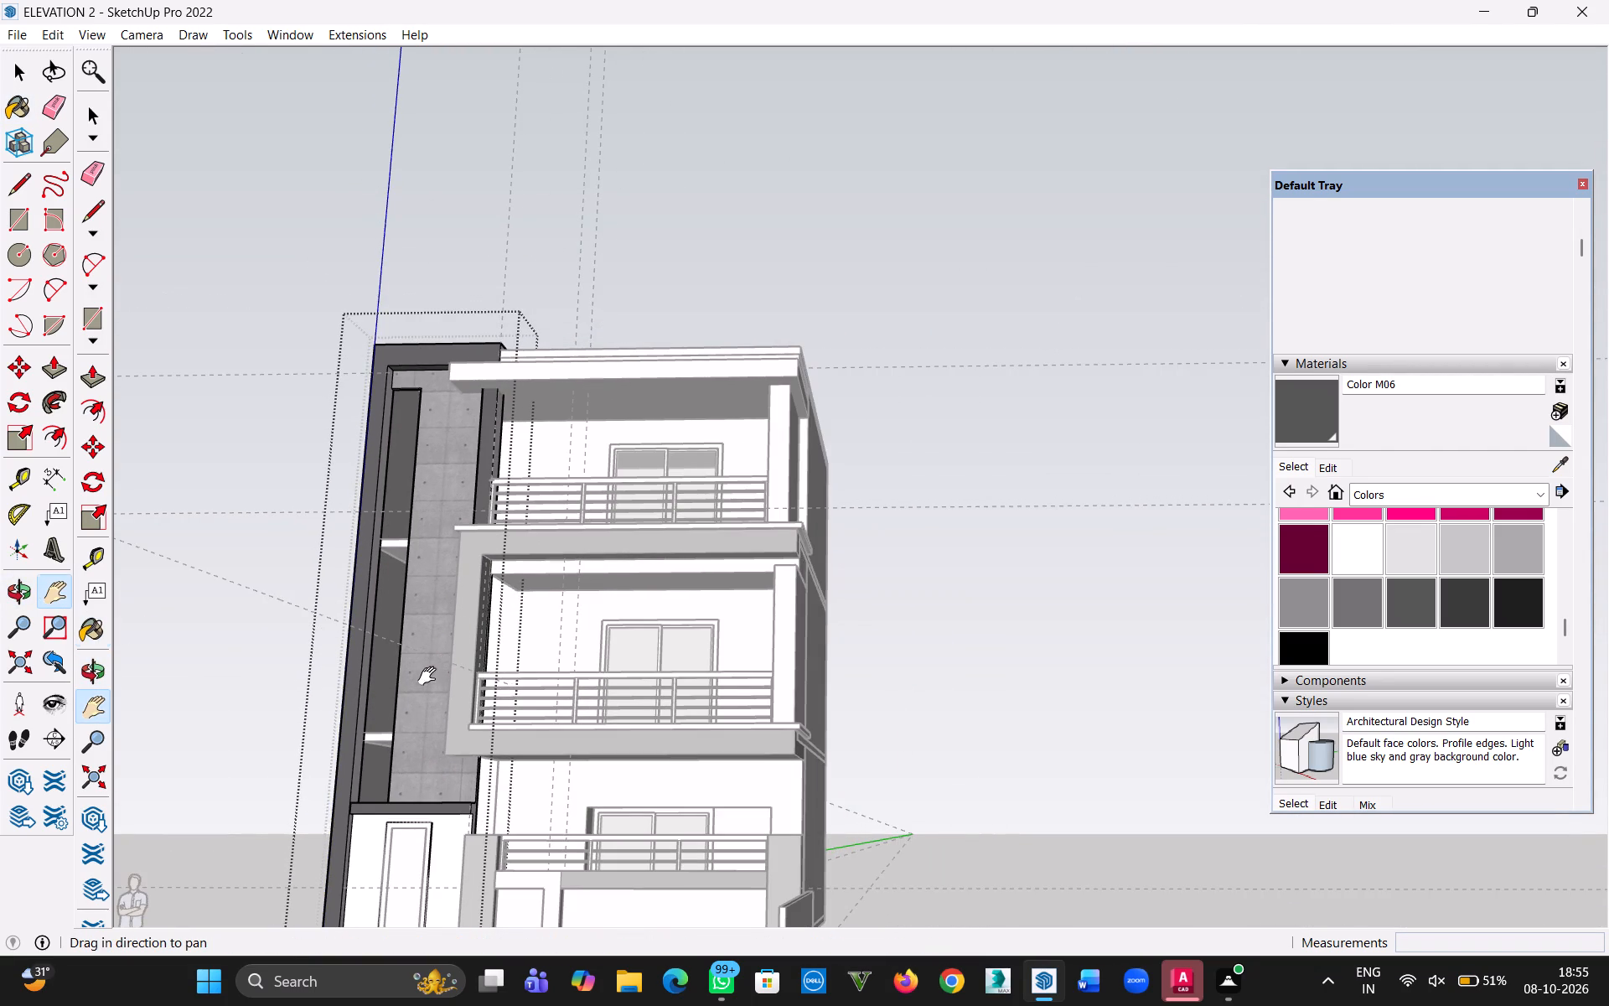
pyautogui.moveTo(431, 677); pyautogui.dragTo(503, 376)
pyautogui.moveTo(502, 377); pyautogui.dragTo(448, 623, button='middle')
pyautogui.moveTo(624, 505); pyautogui.dragTo(284, 552, button='middle')
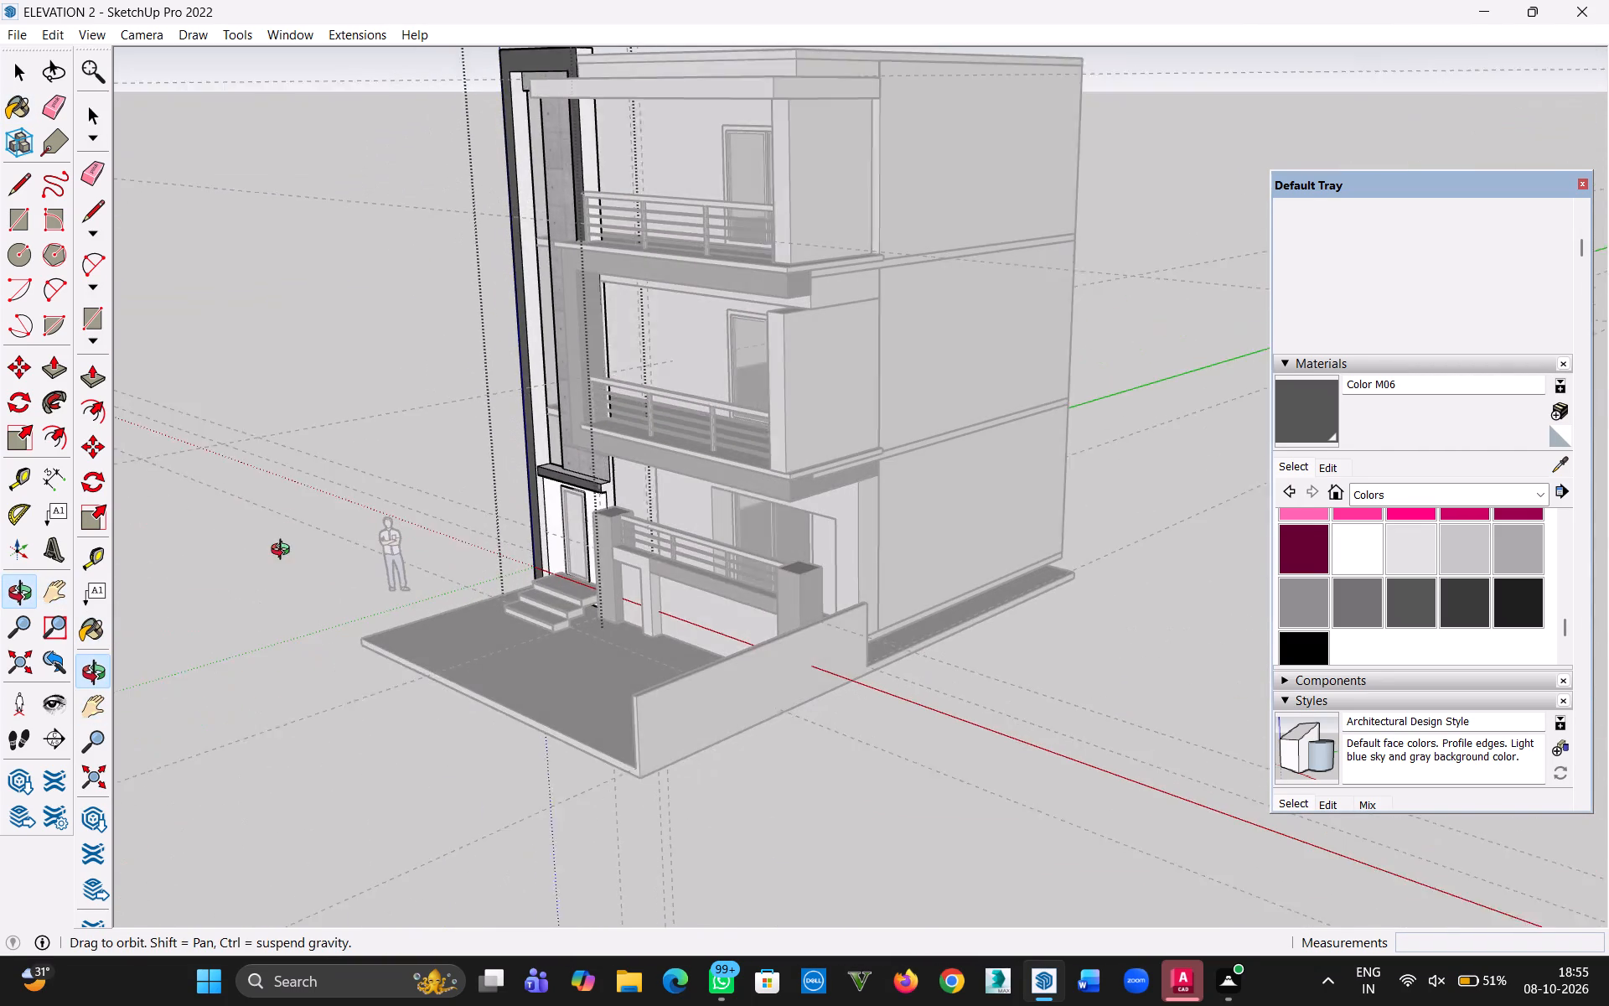
pyautogui.moveTo(284, 552); pyautogui.dragTo(263, 554, button='middle')
pyautogui.press('Escape')
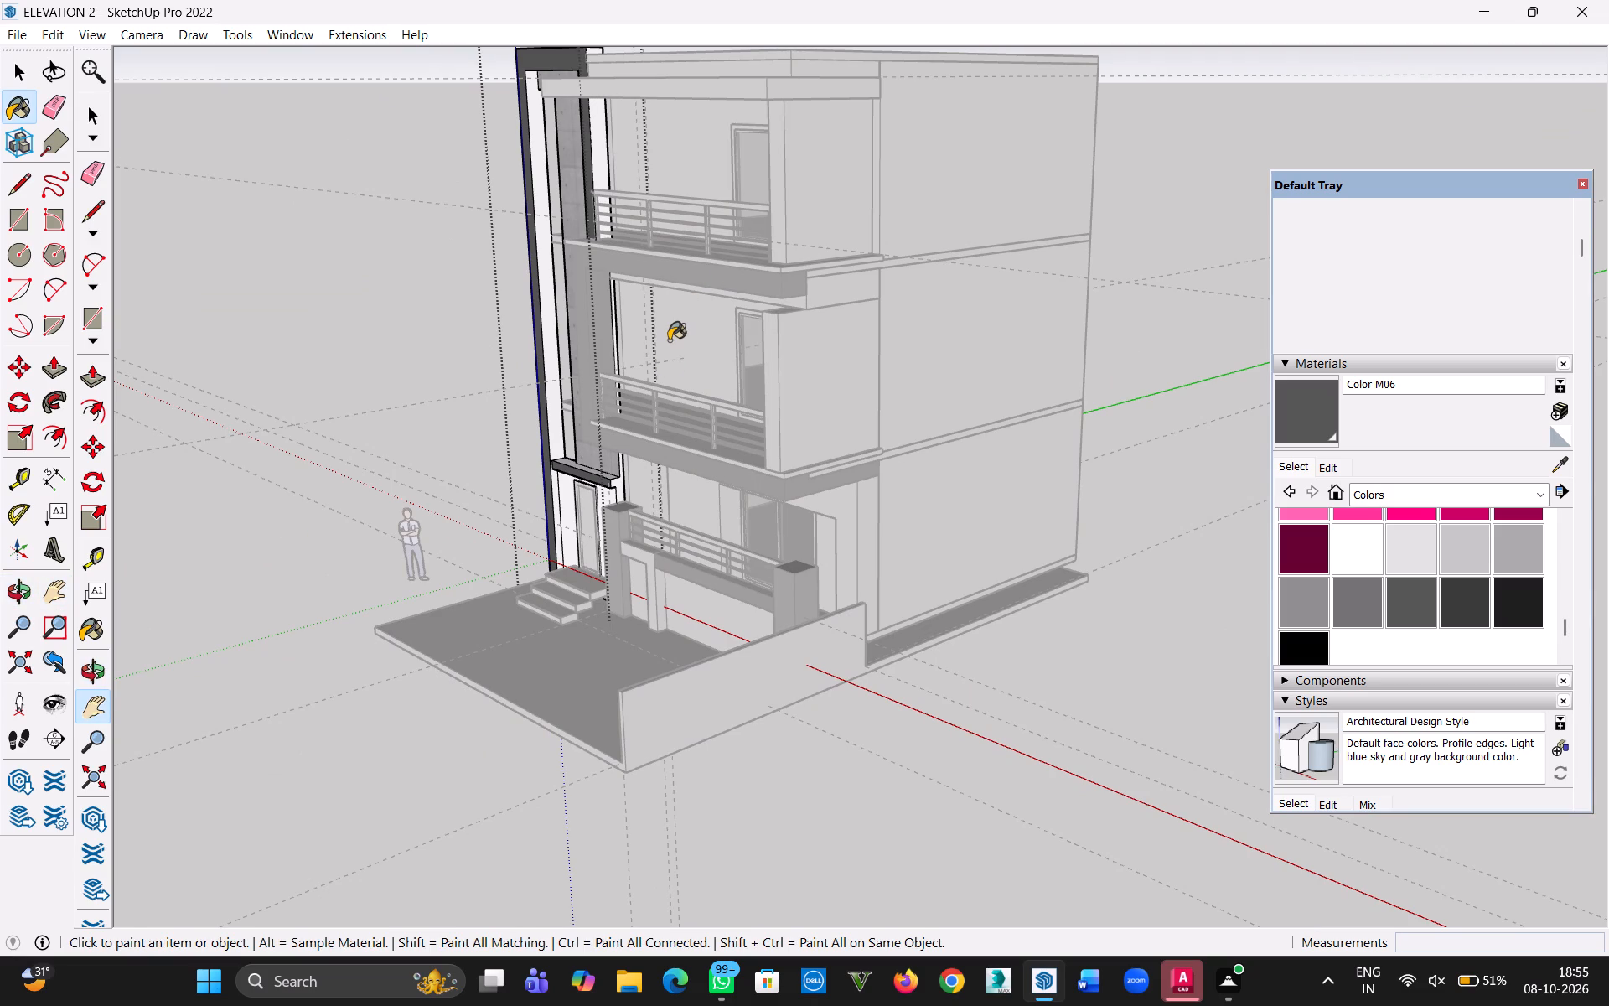
pyautogui.scroll(6, 581, 179)
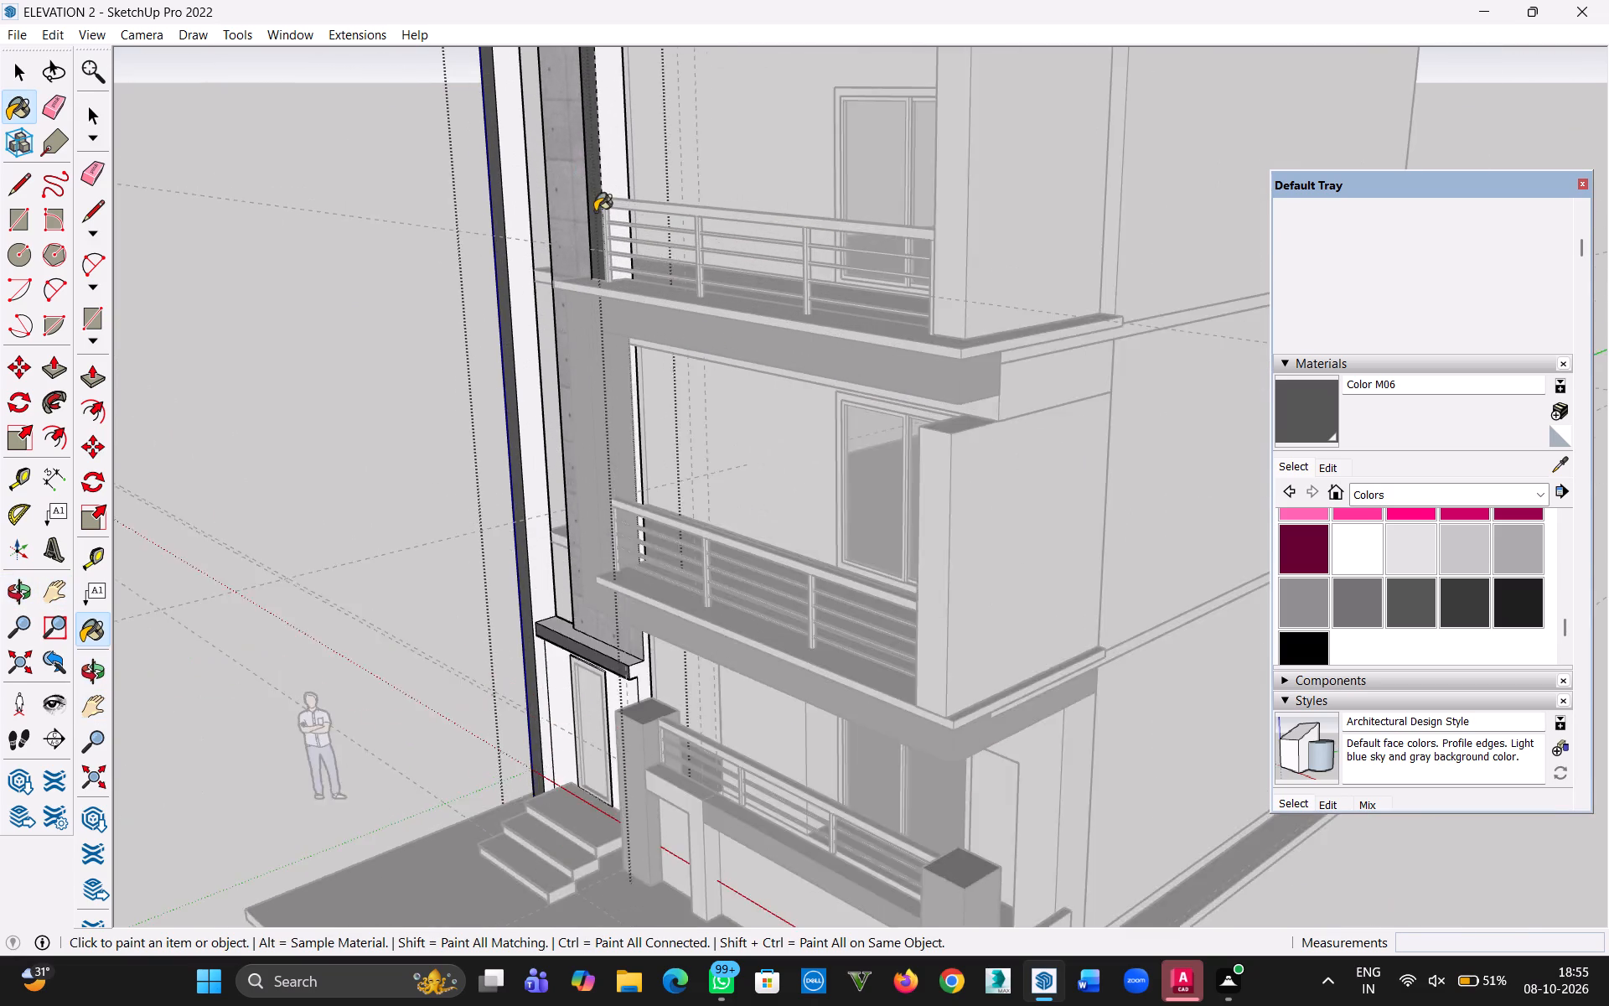
pyautogui.scroll(3, 595, 211)
pyautogui.scroll(-6, 624, 508)
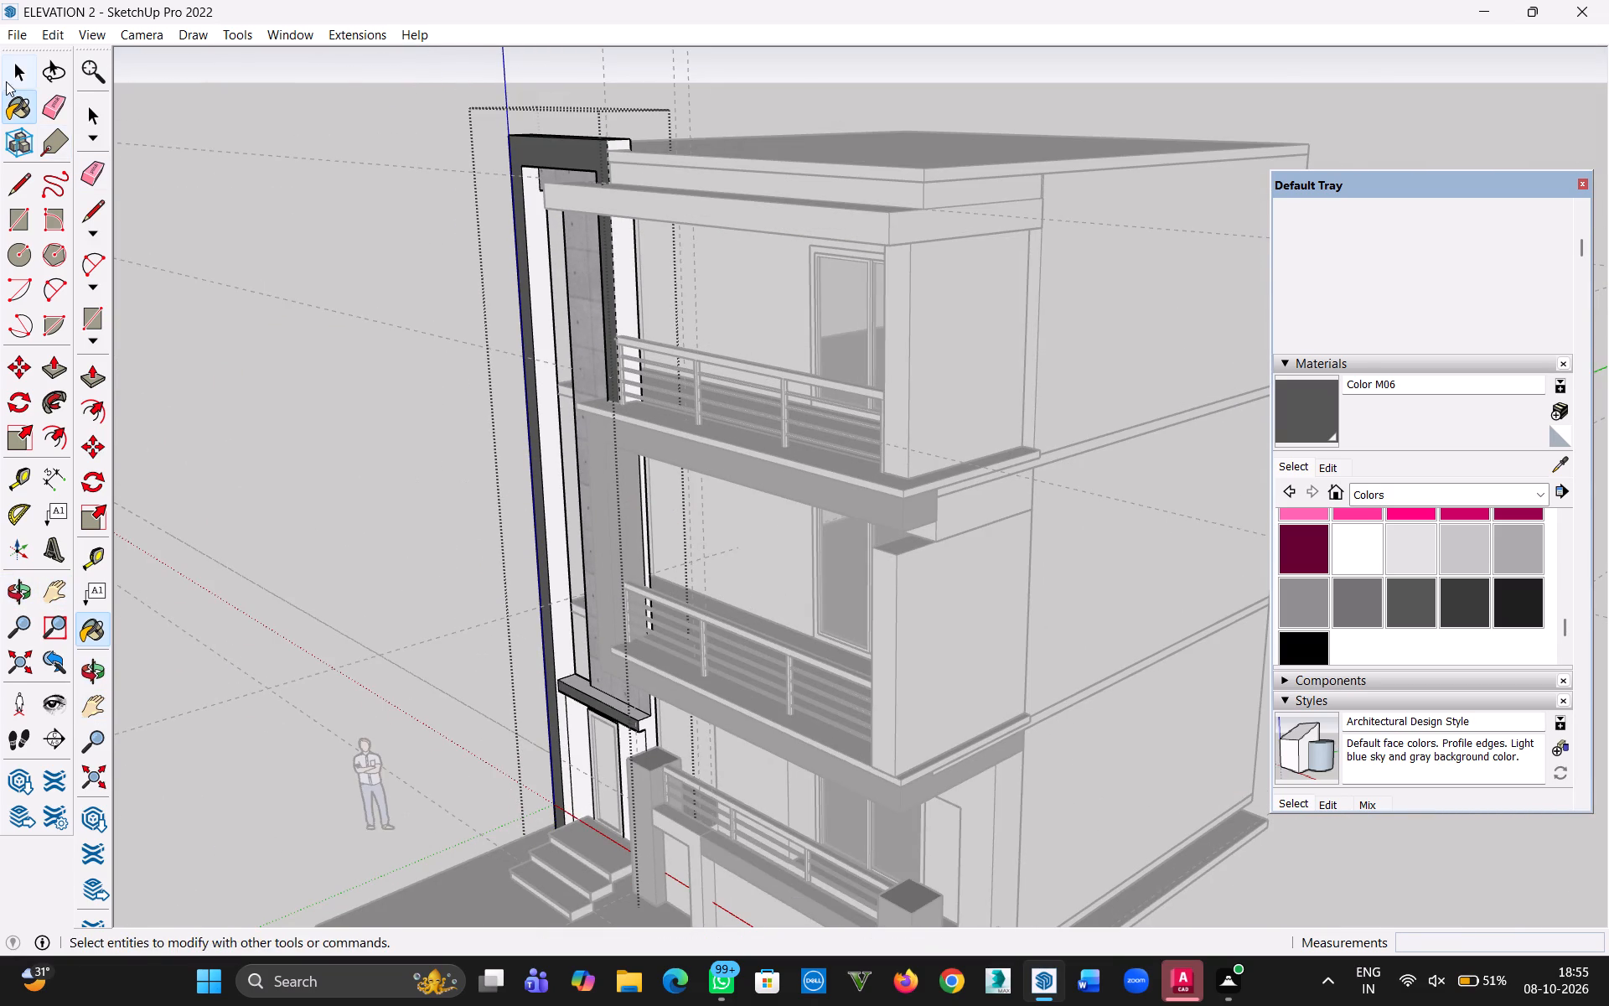
pyautogui.click(13, 77)
pyautogui.click(302, 328)
# Reopen the entrance tower group, paint the frame's side face towards the balconies with Color M06, and leave the group.
pyautogui.moveTo(404, 484); pyautogui.dragTo(175, 266, button='middle')
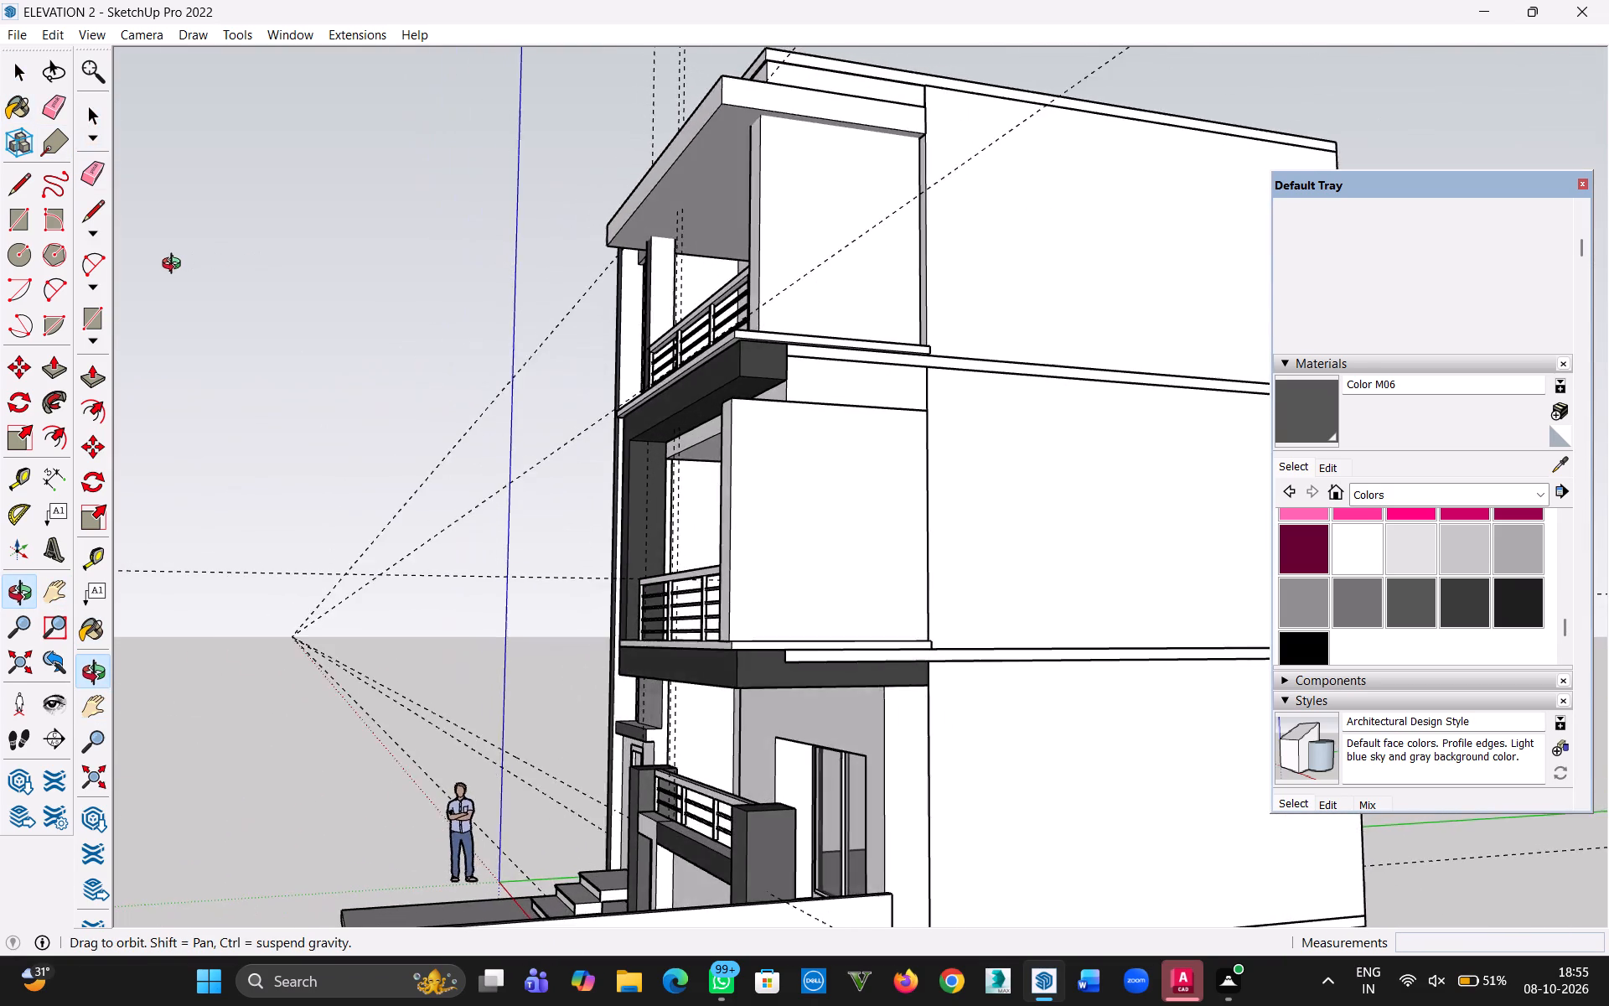
pyautogui.moveTo(175, 266); pyautogui.dragTo(184, 348, button='middle')
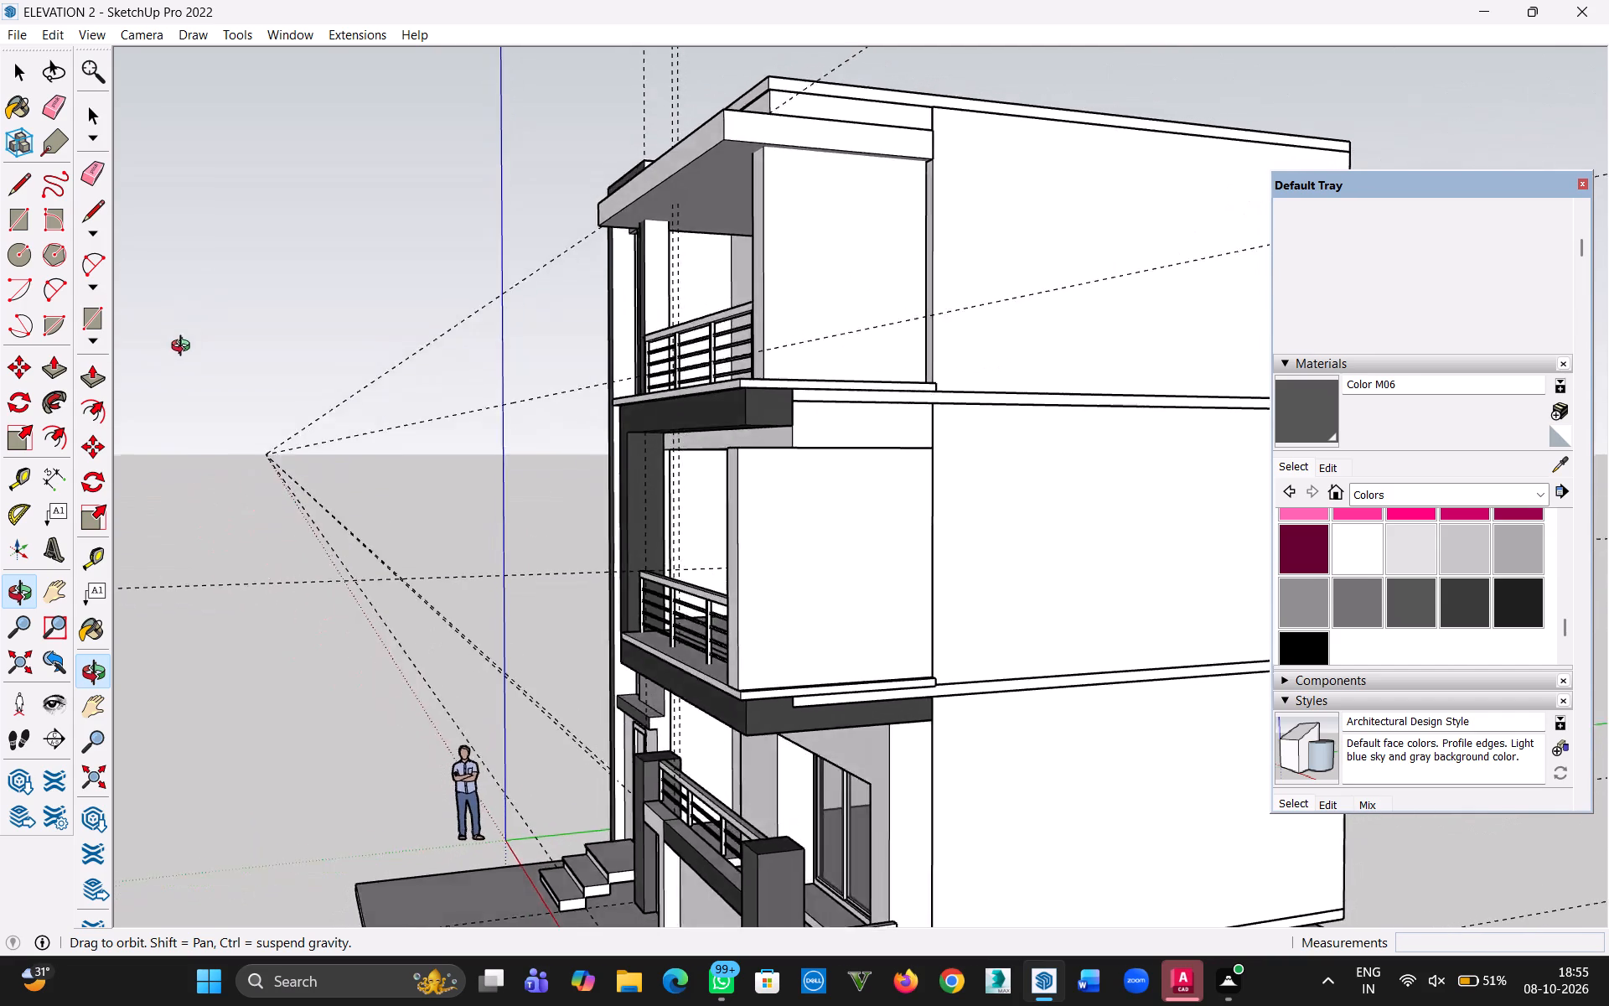
pyautogui.moveTo(184, 348); pyautogui.dragTo(330, 475, button='middle')
pyautogui.scroll(4, 565, 355)
pyautogui.press('b')
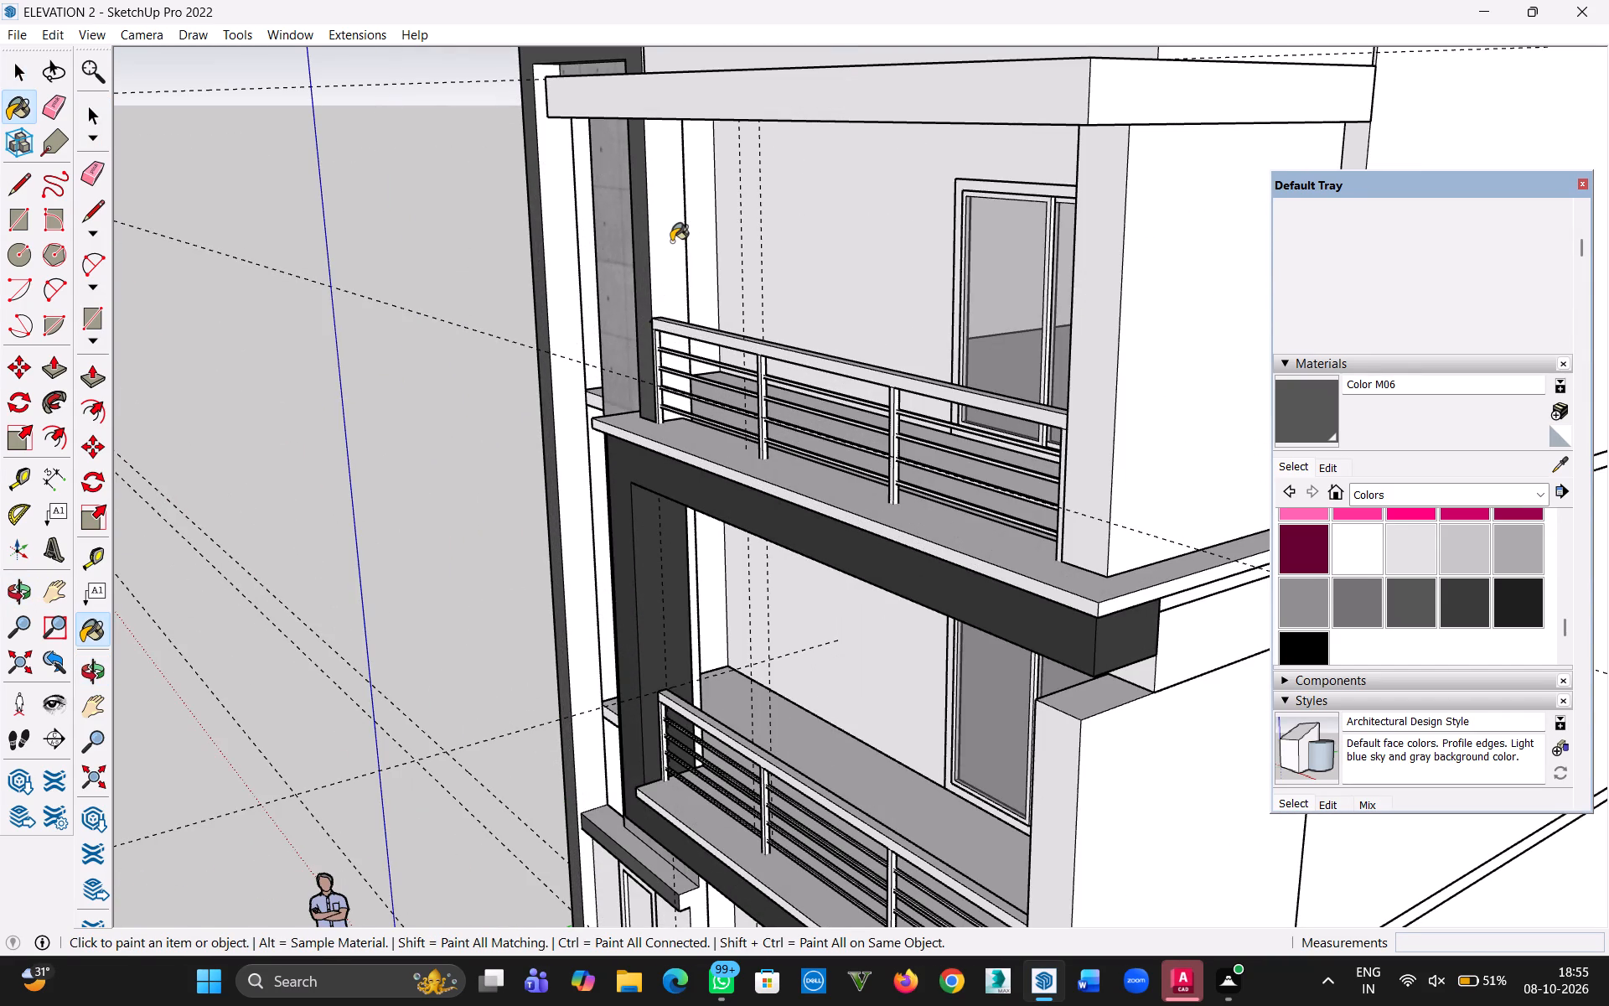
pyautogui.click(21, 77)
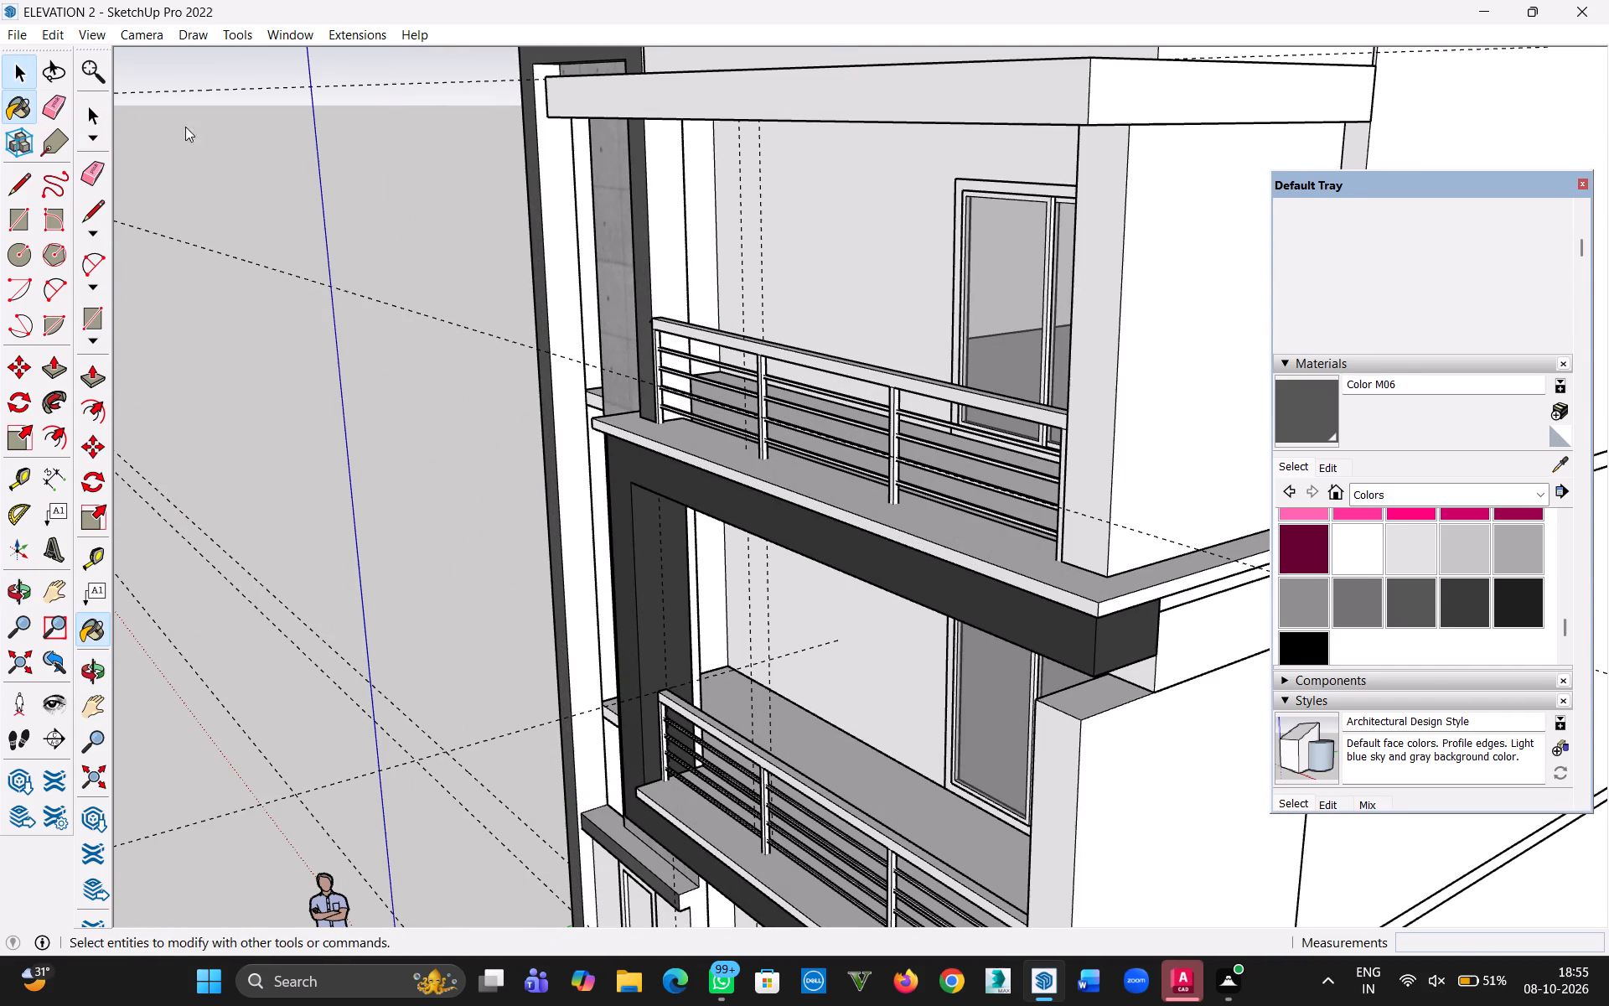
pyautogui.doubleClick(675, 276)
pyautogui.press('b')
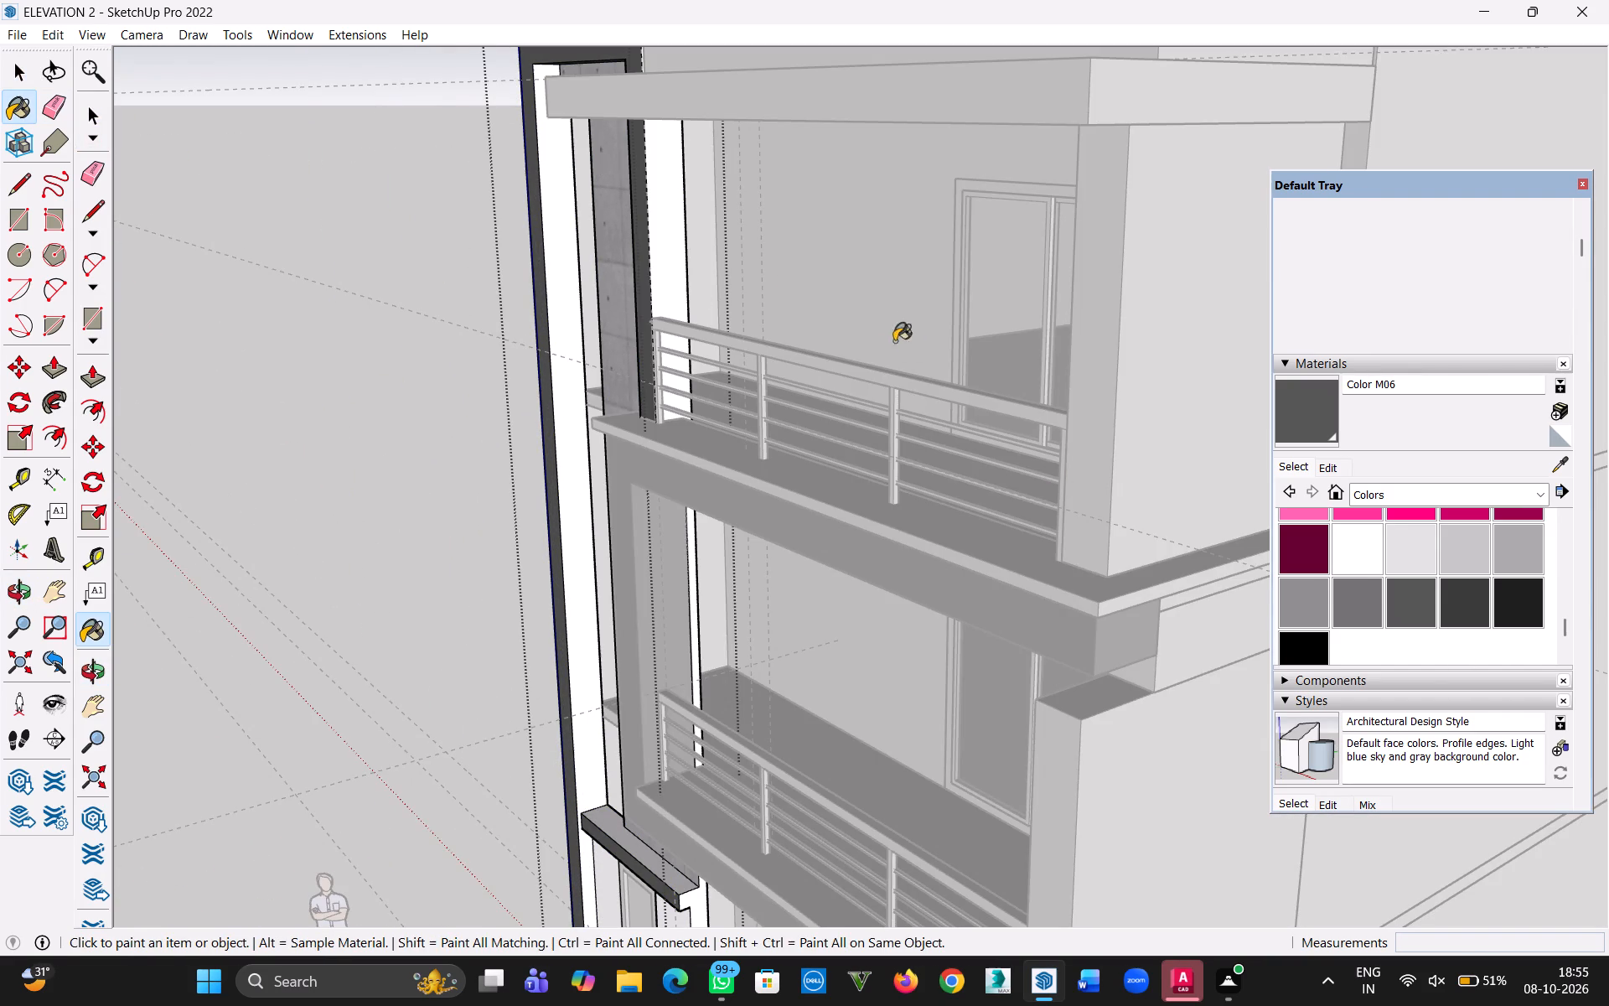
pyautogui.click(677, 263)
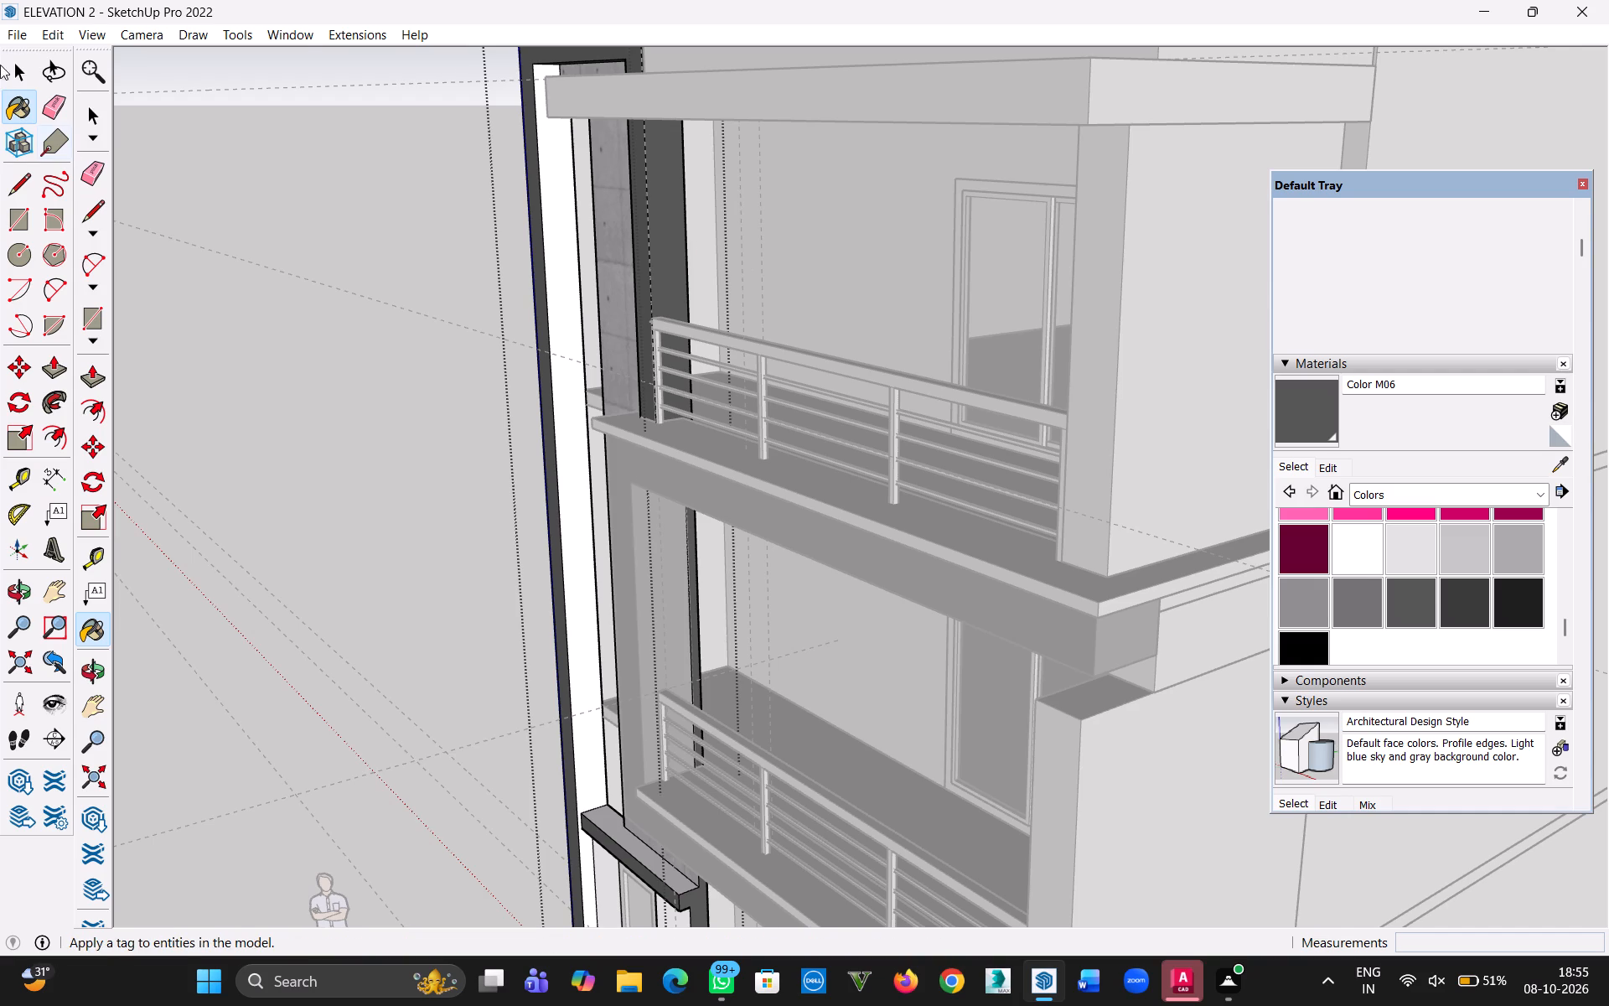
pyautogui.click(13, 58)
pyautogui.click(275, 312)
# Paint the end walls of the top-floor and middle-floor balconies, on the side away from the entrance, with Color M06.
pyautogui.scroll(-3, 406, 557)
pyautogui.moveTo(422, 559); pyautogui.dragTo(463, 297, button='middle')
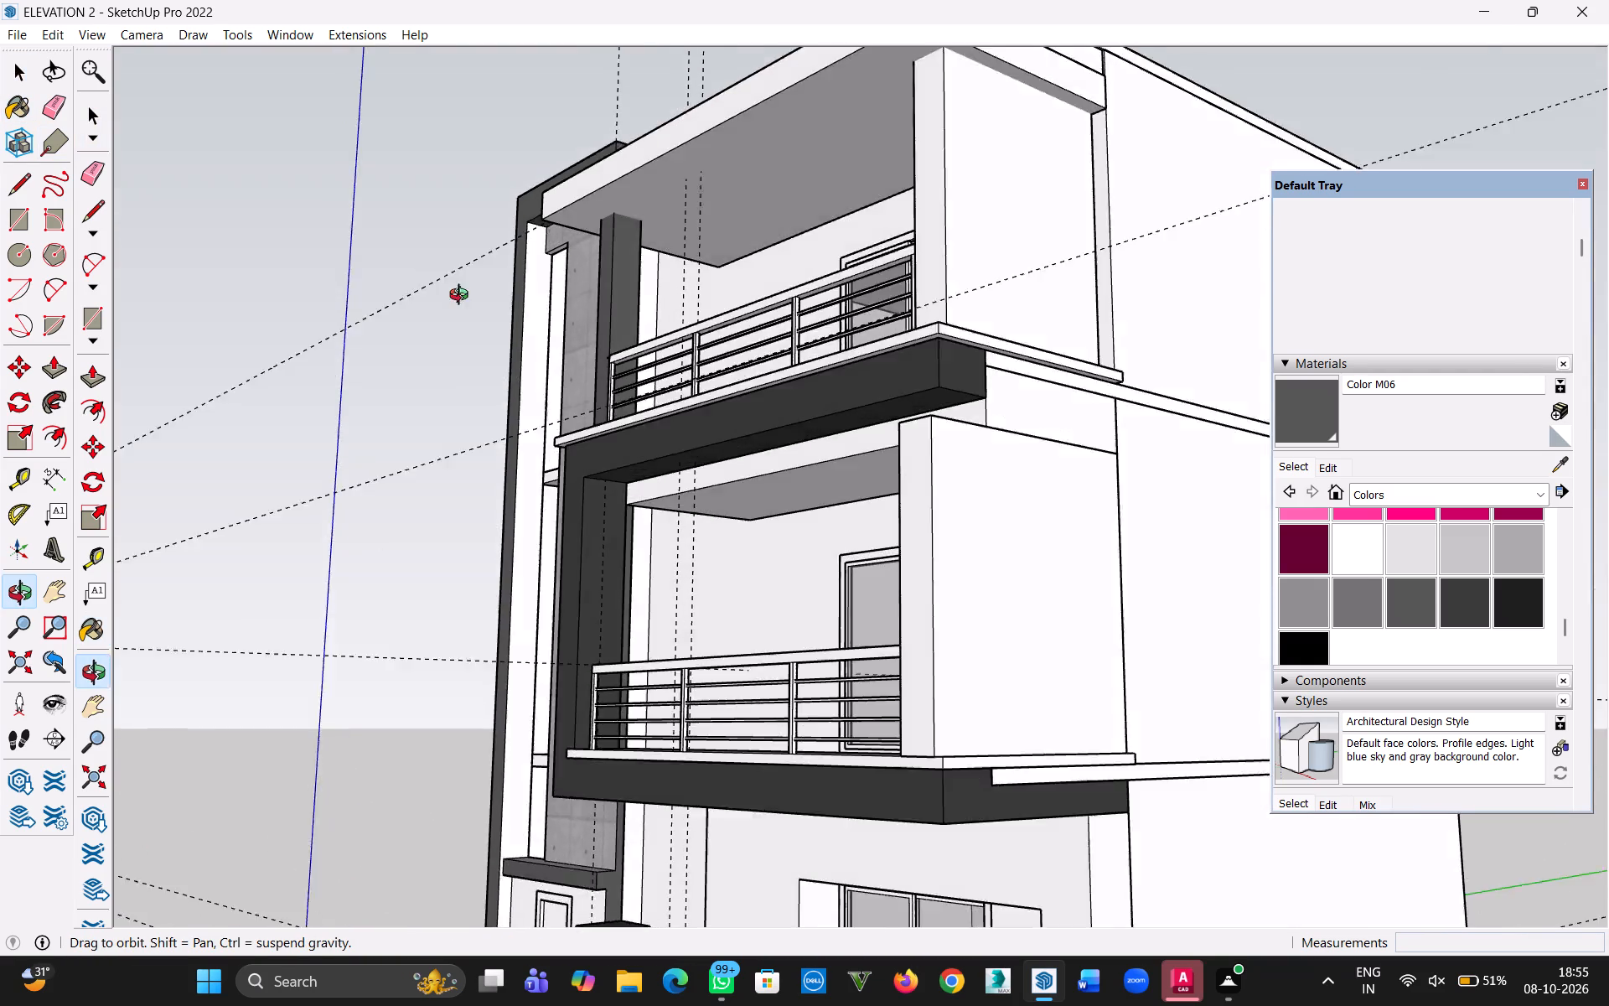
pyautogui.moveTo(463, 297); pyautogui.dragTo(957, 455, button='middle')
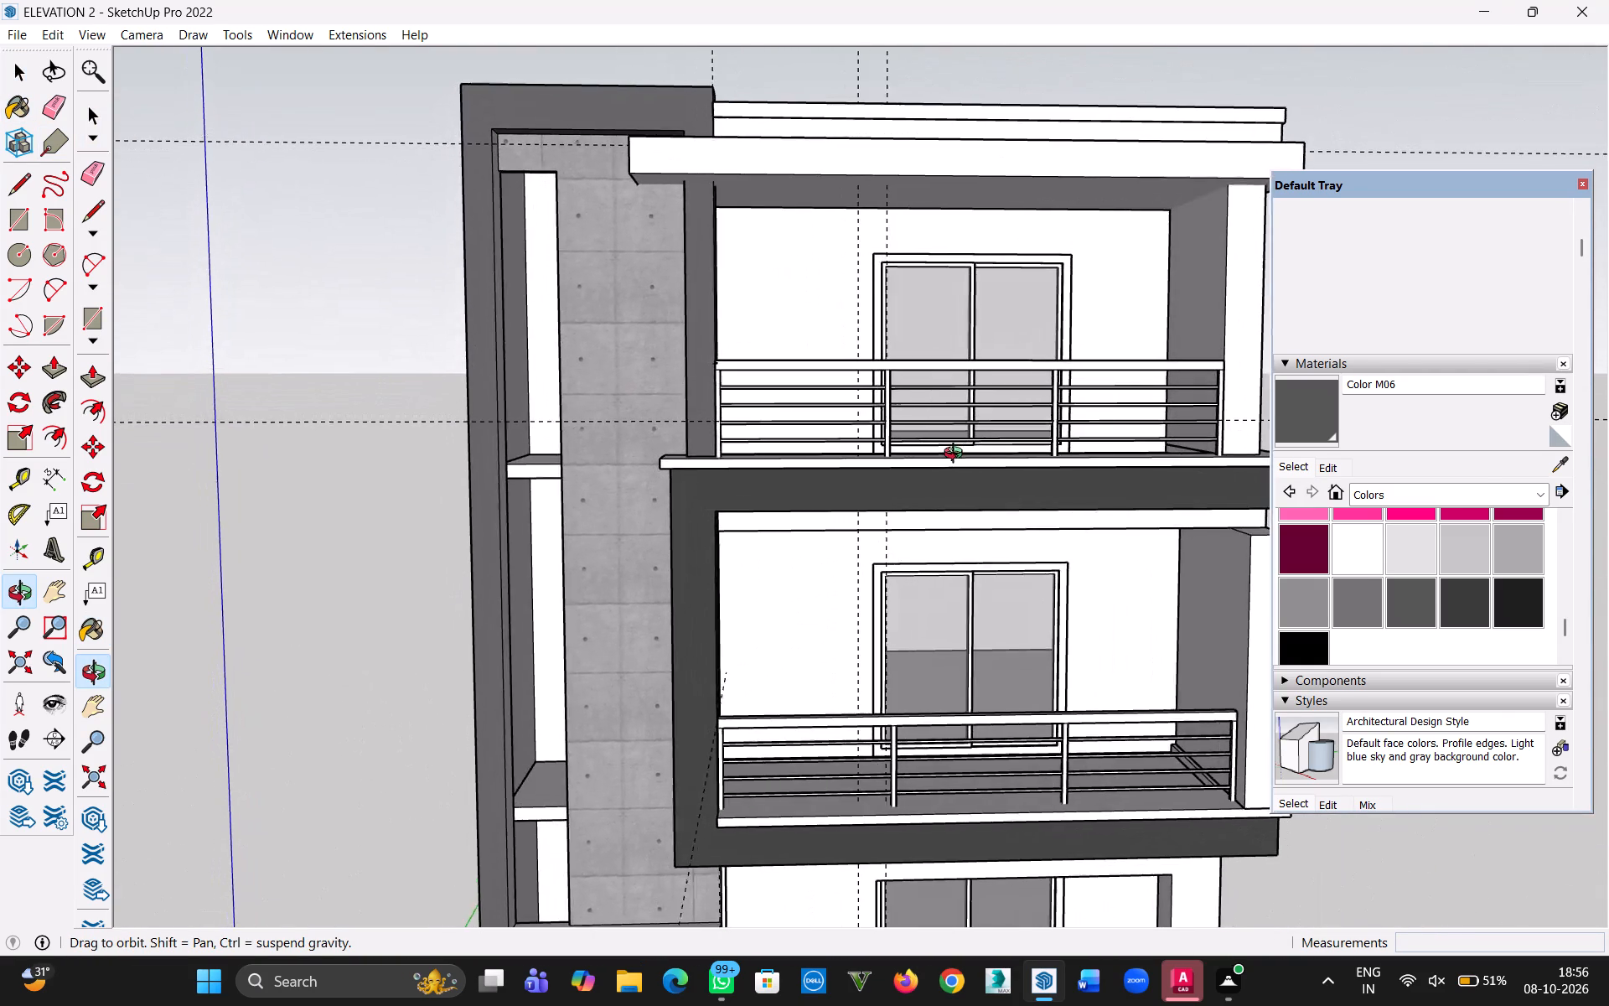
pyautogui.moveTo(957, 455); pyautogui.dragTo(588, 454, button='middle')
pyautogui.press('b')
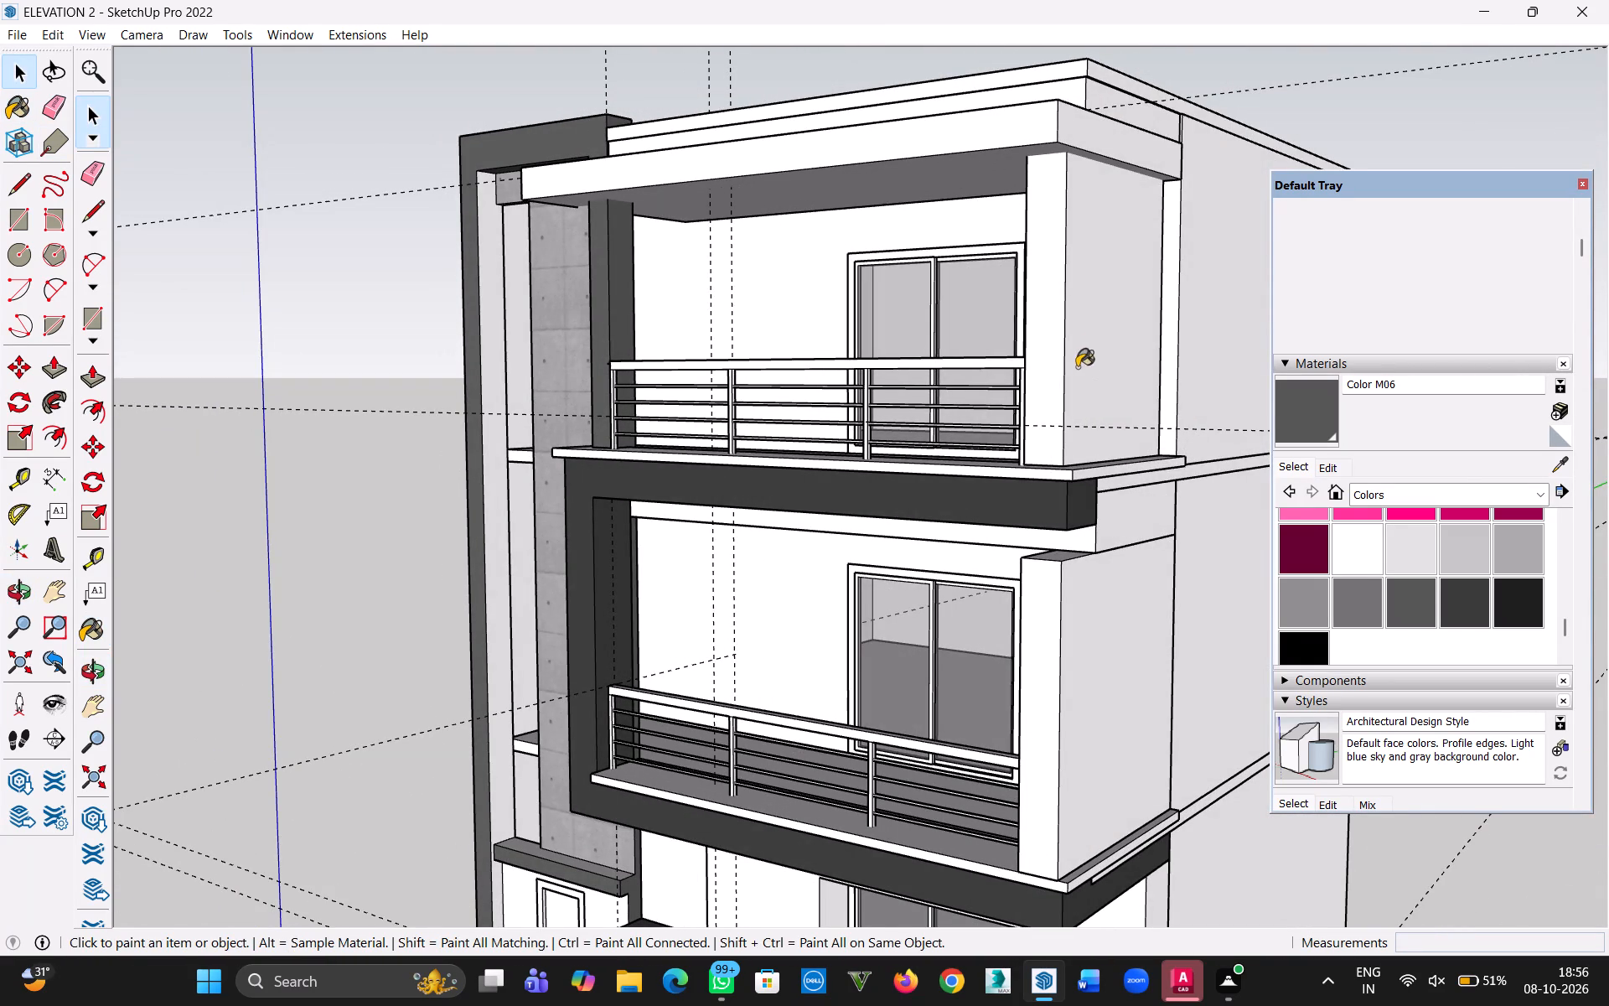
pyautogui.click(1101, 340)
pyautogui.click(1105, 681)
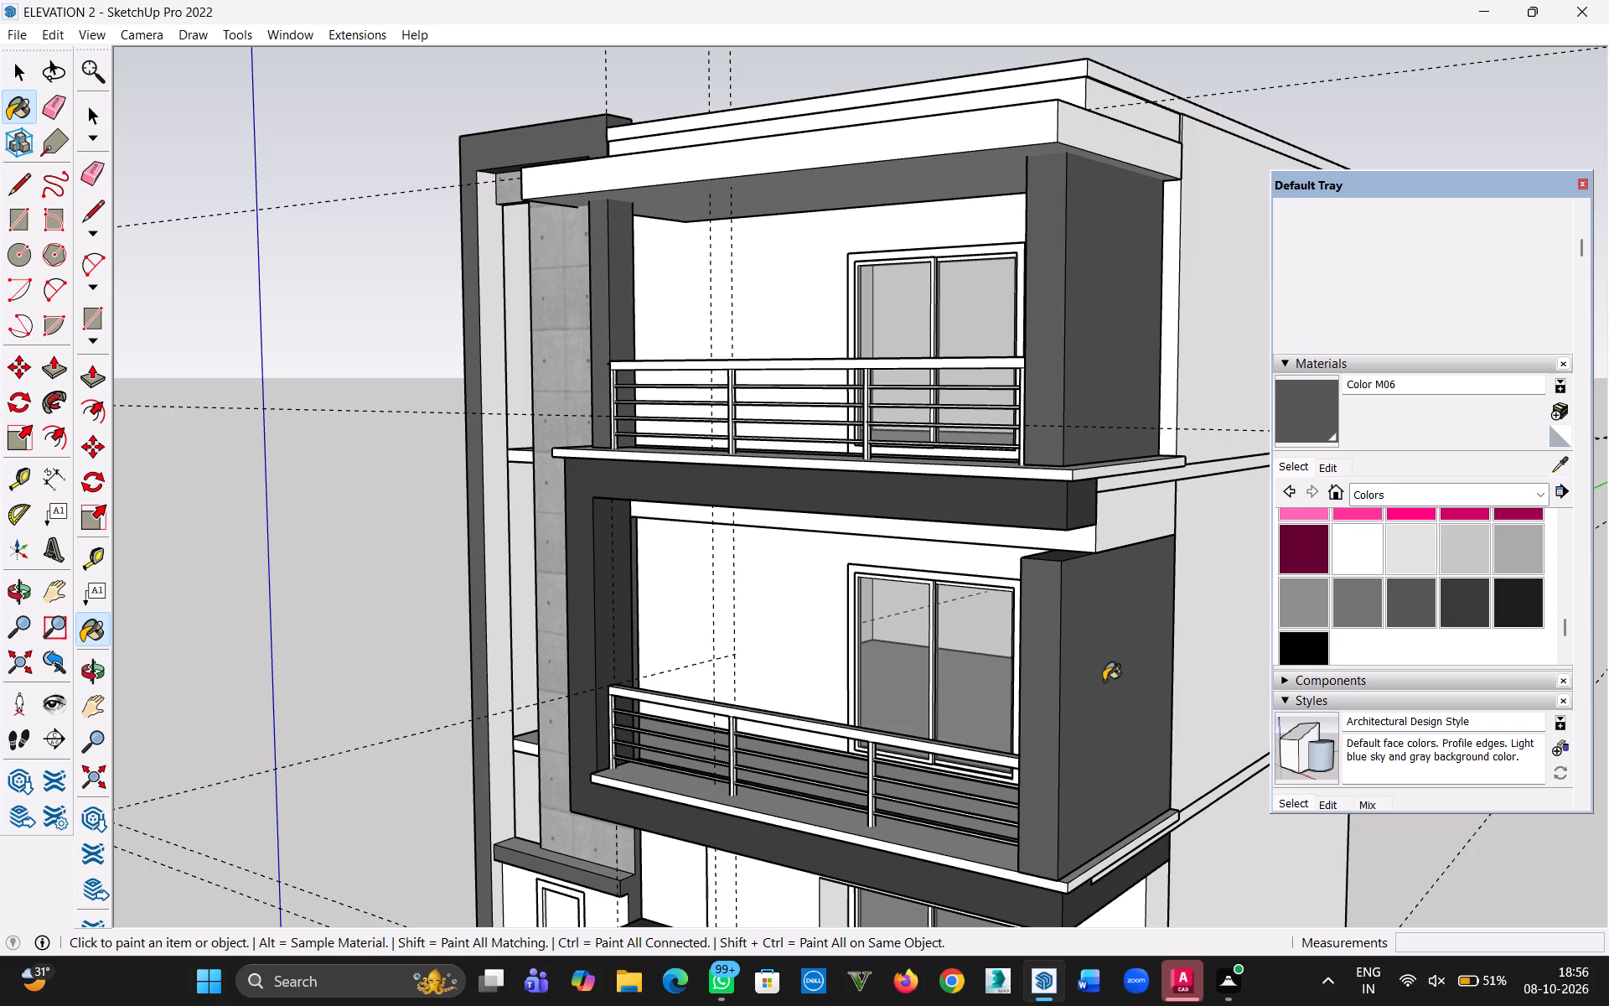
pyautogui.moveTo(872, 394); pyautogui.dragTo(1095, 532, button='middle')
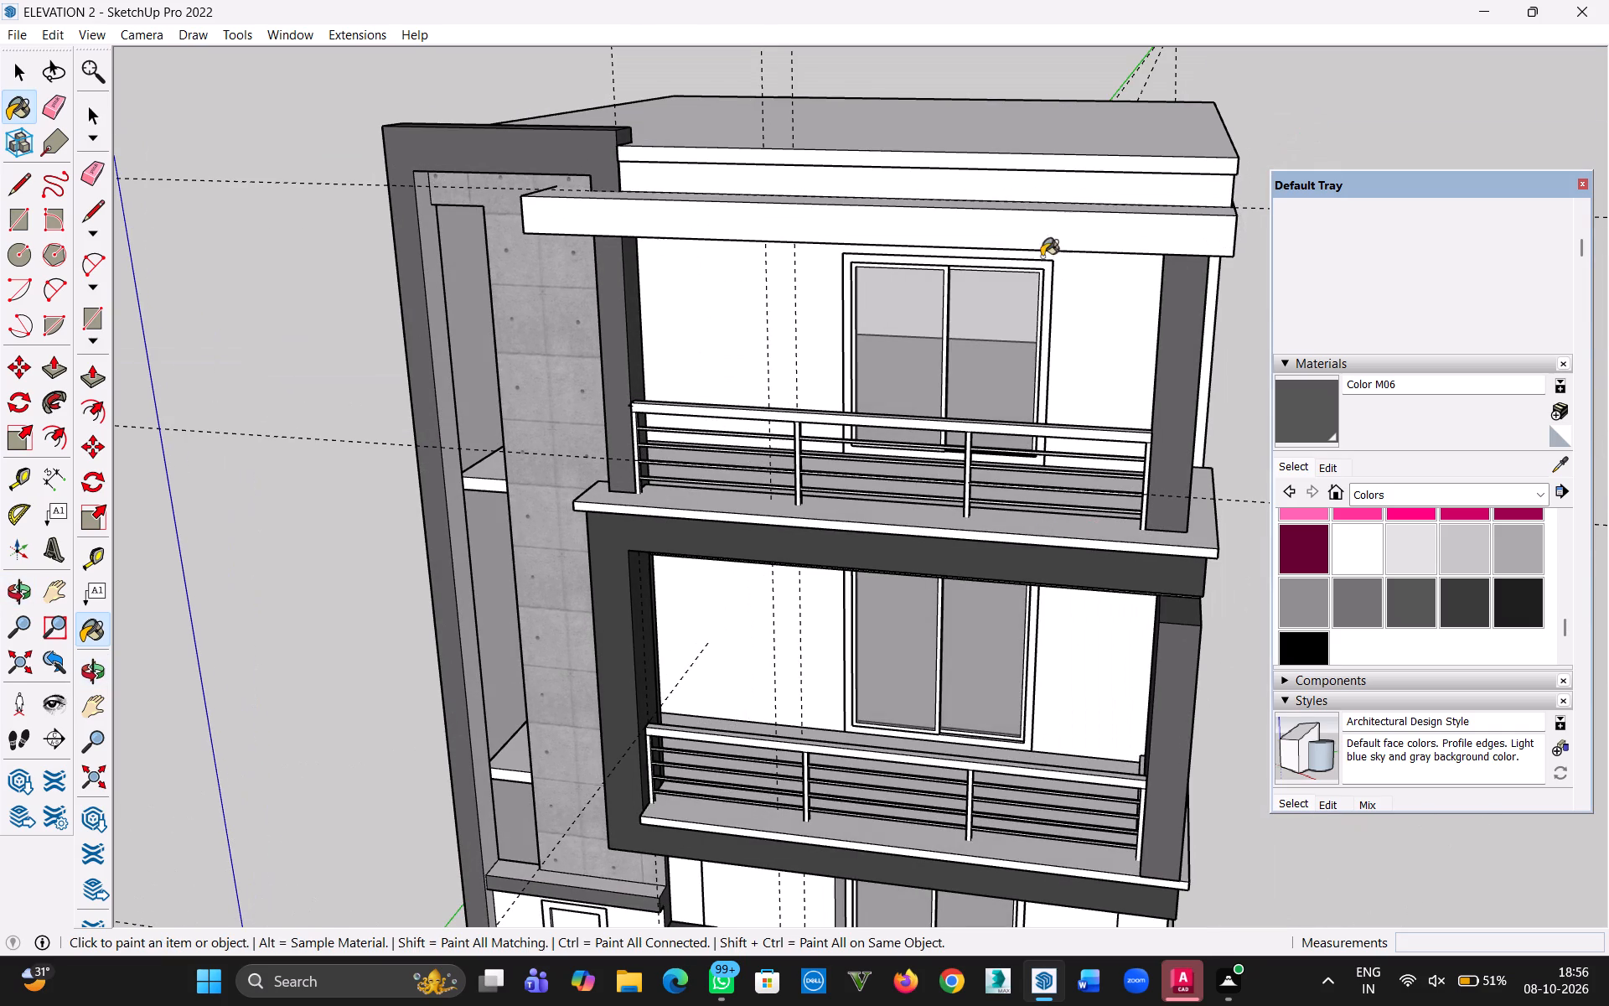
# Paint the roof-edge beam group above the top-floor balcony with Color M06.
pyautogui.click(1042, 231)
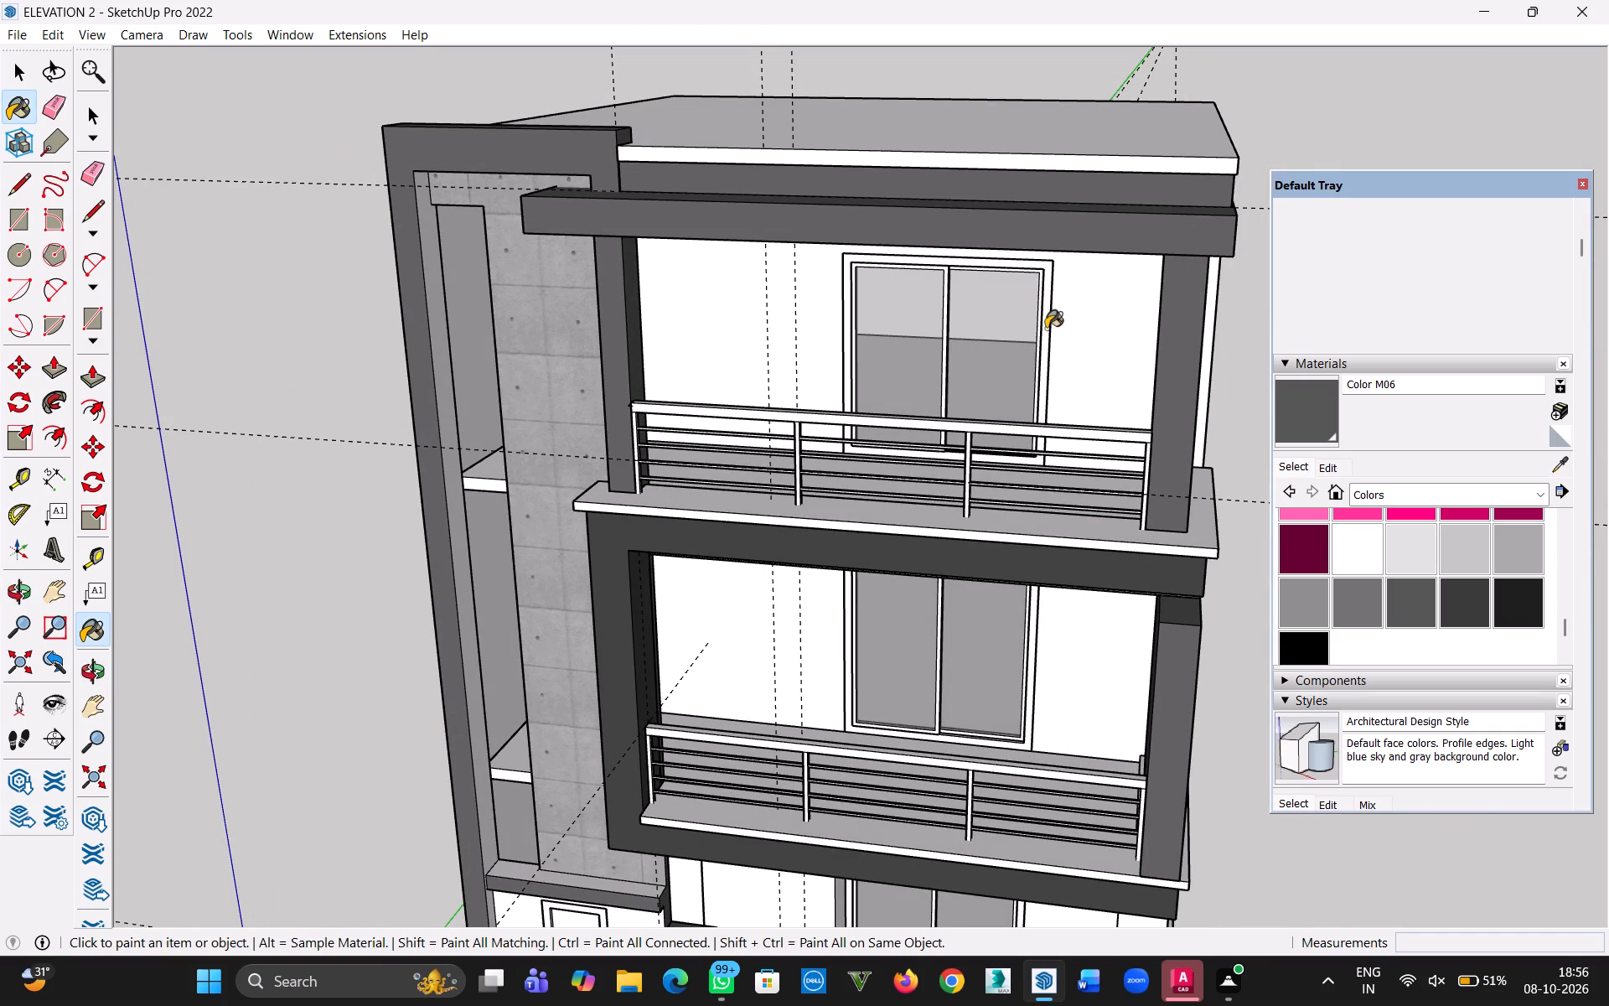
# Inside the roof-edge beam group, paint the front and side faces of the recessed band under the roof slab with Color M00, and leave the group.
pyautogui.click(17, 80)
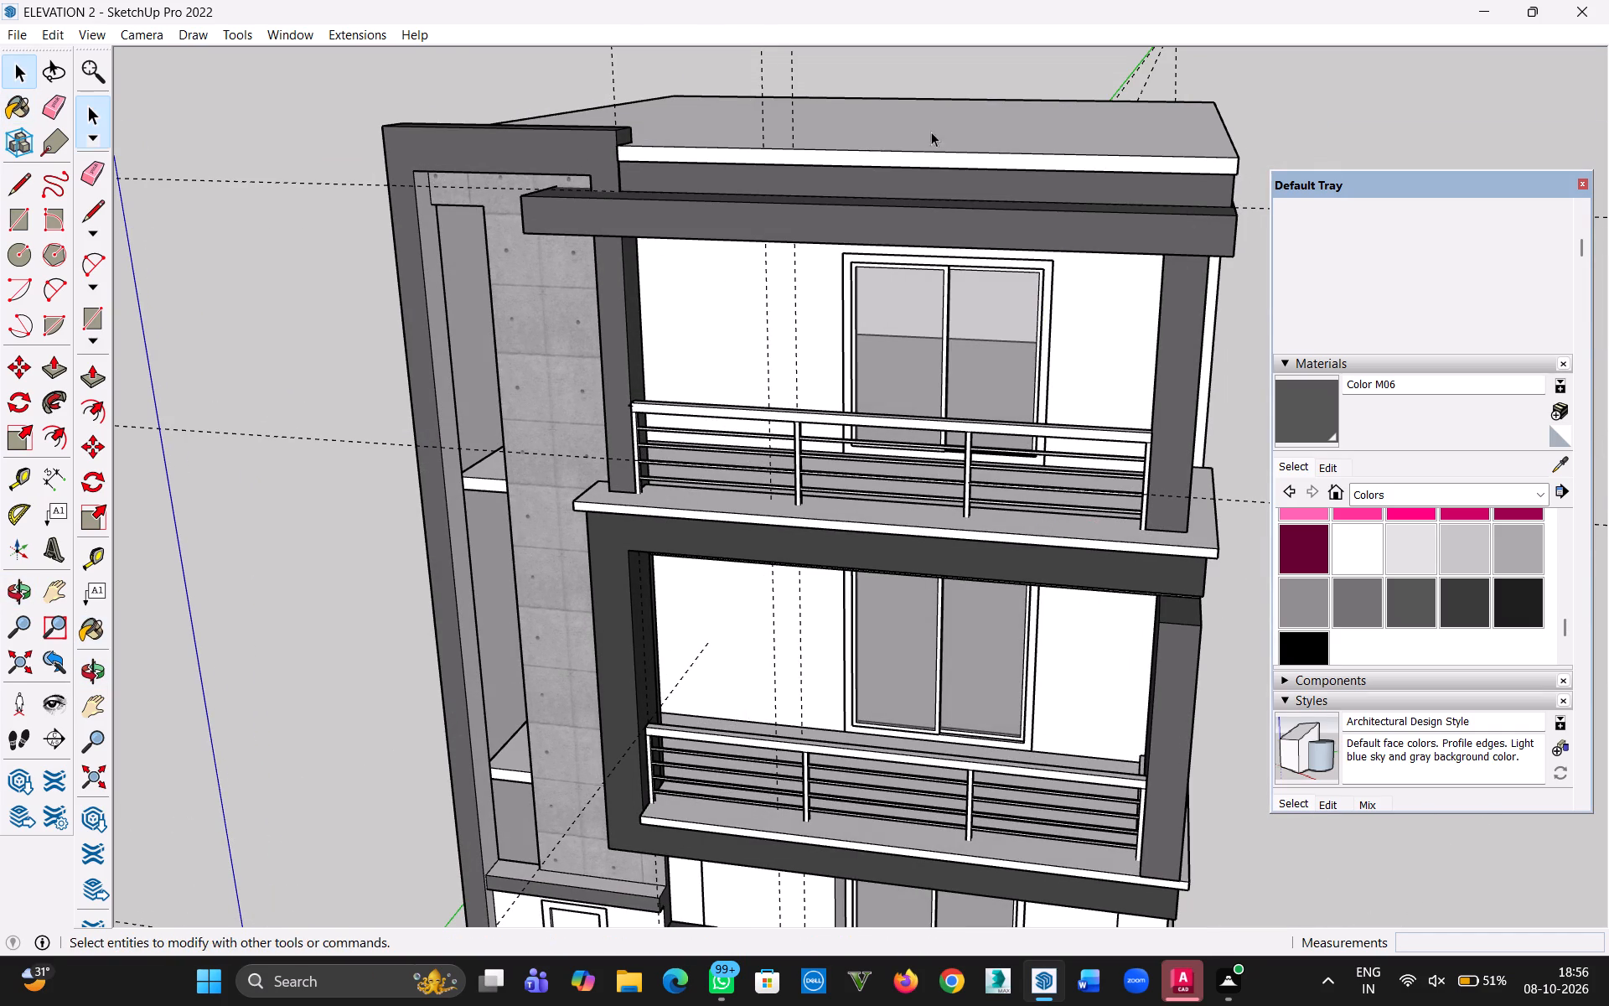
pyautogui.click(1035, 200)
pyautogui.doubleClick(1060, 189)
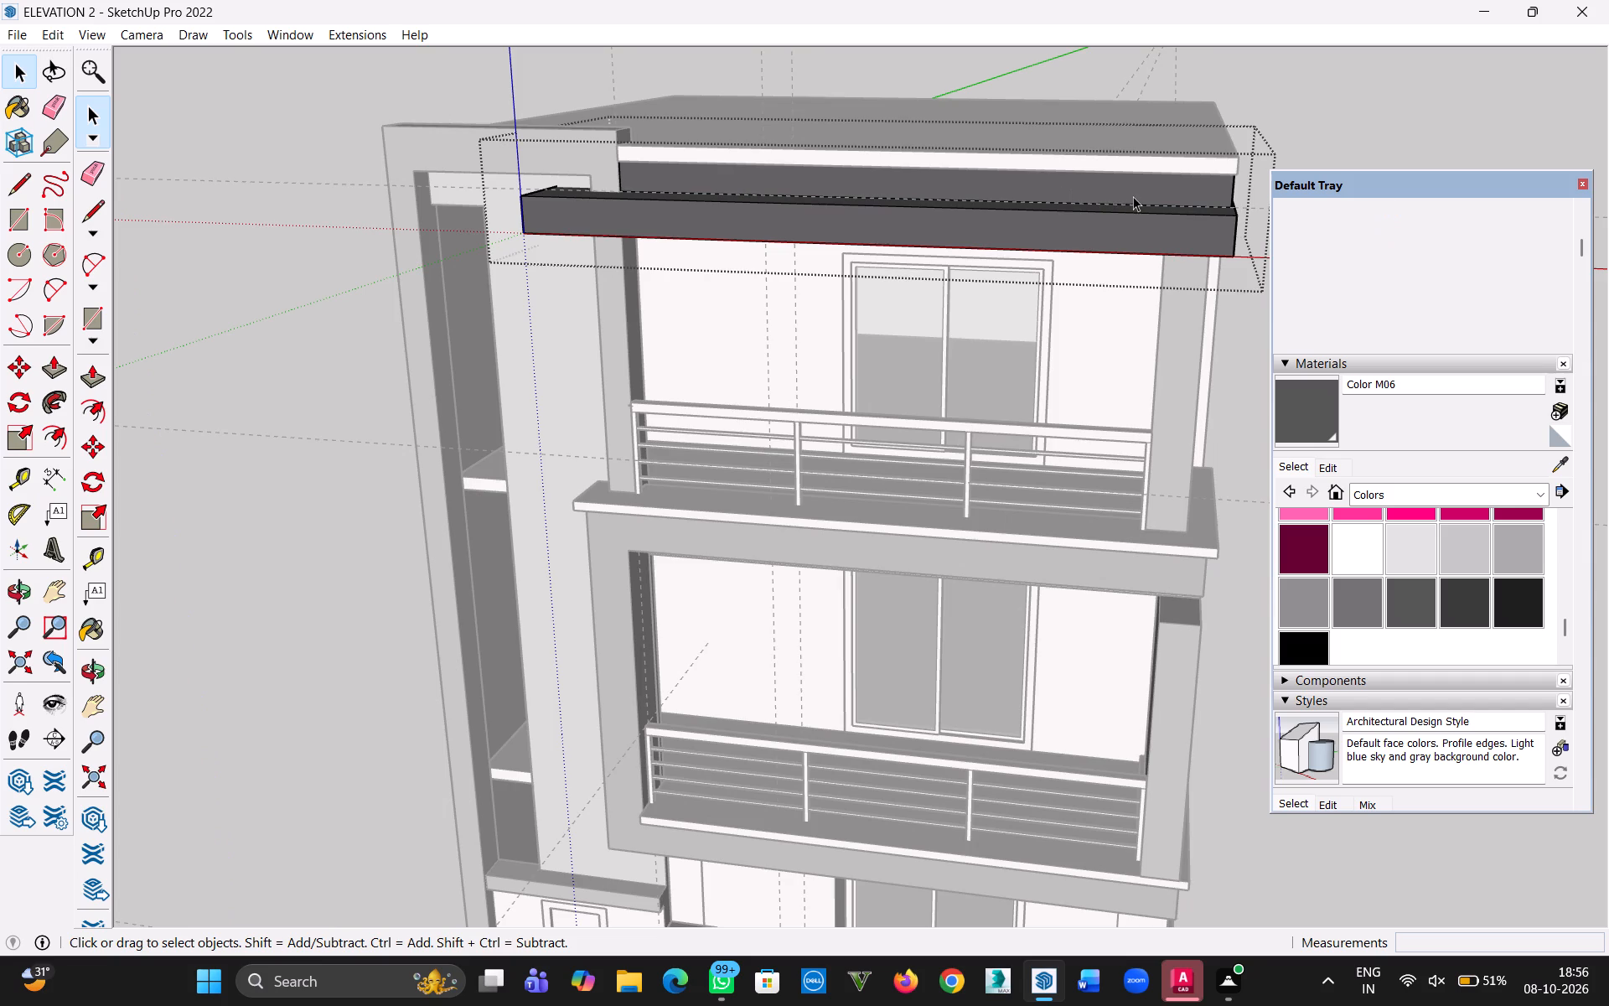
pyautogui.moveTo(1125, 196); pyautogui.dragTo(847, 215, button='middle')
pyautogui.click(1077, 215)
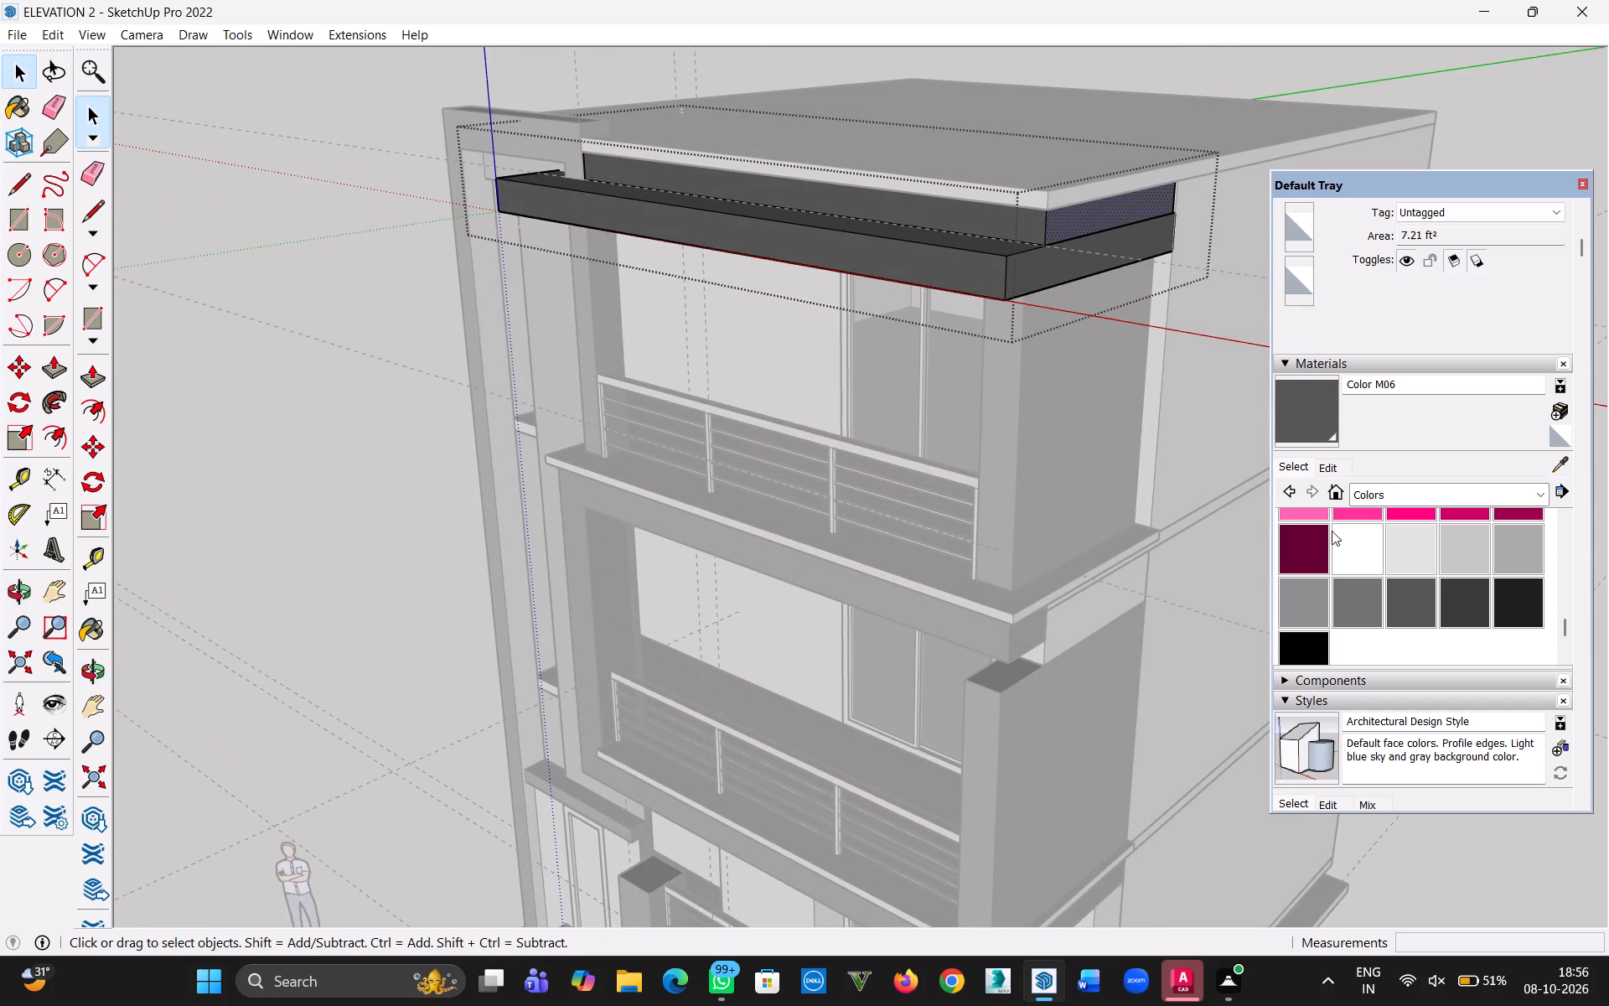
pyautogui.click(1360, 550)
pyautogui.click(1082, 226)
pyautogui.click(982, 220)
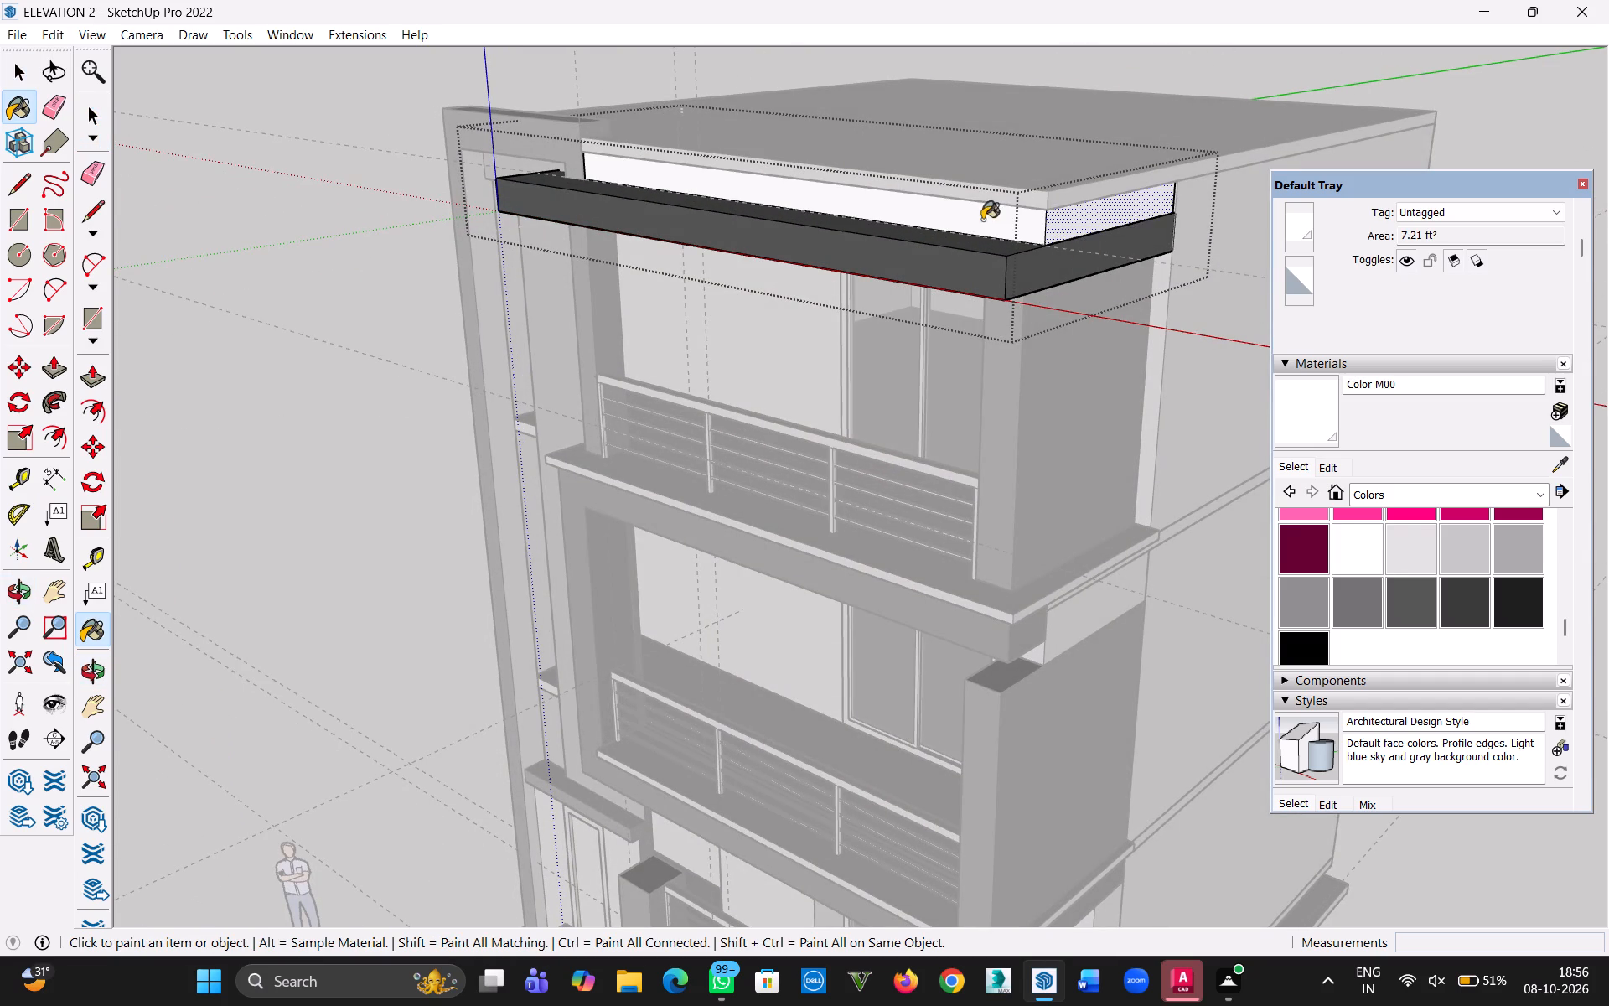
pyautogui.click(18, 69)
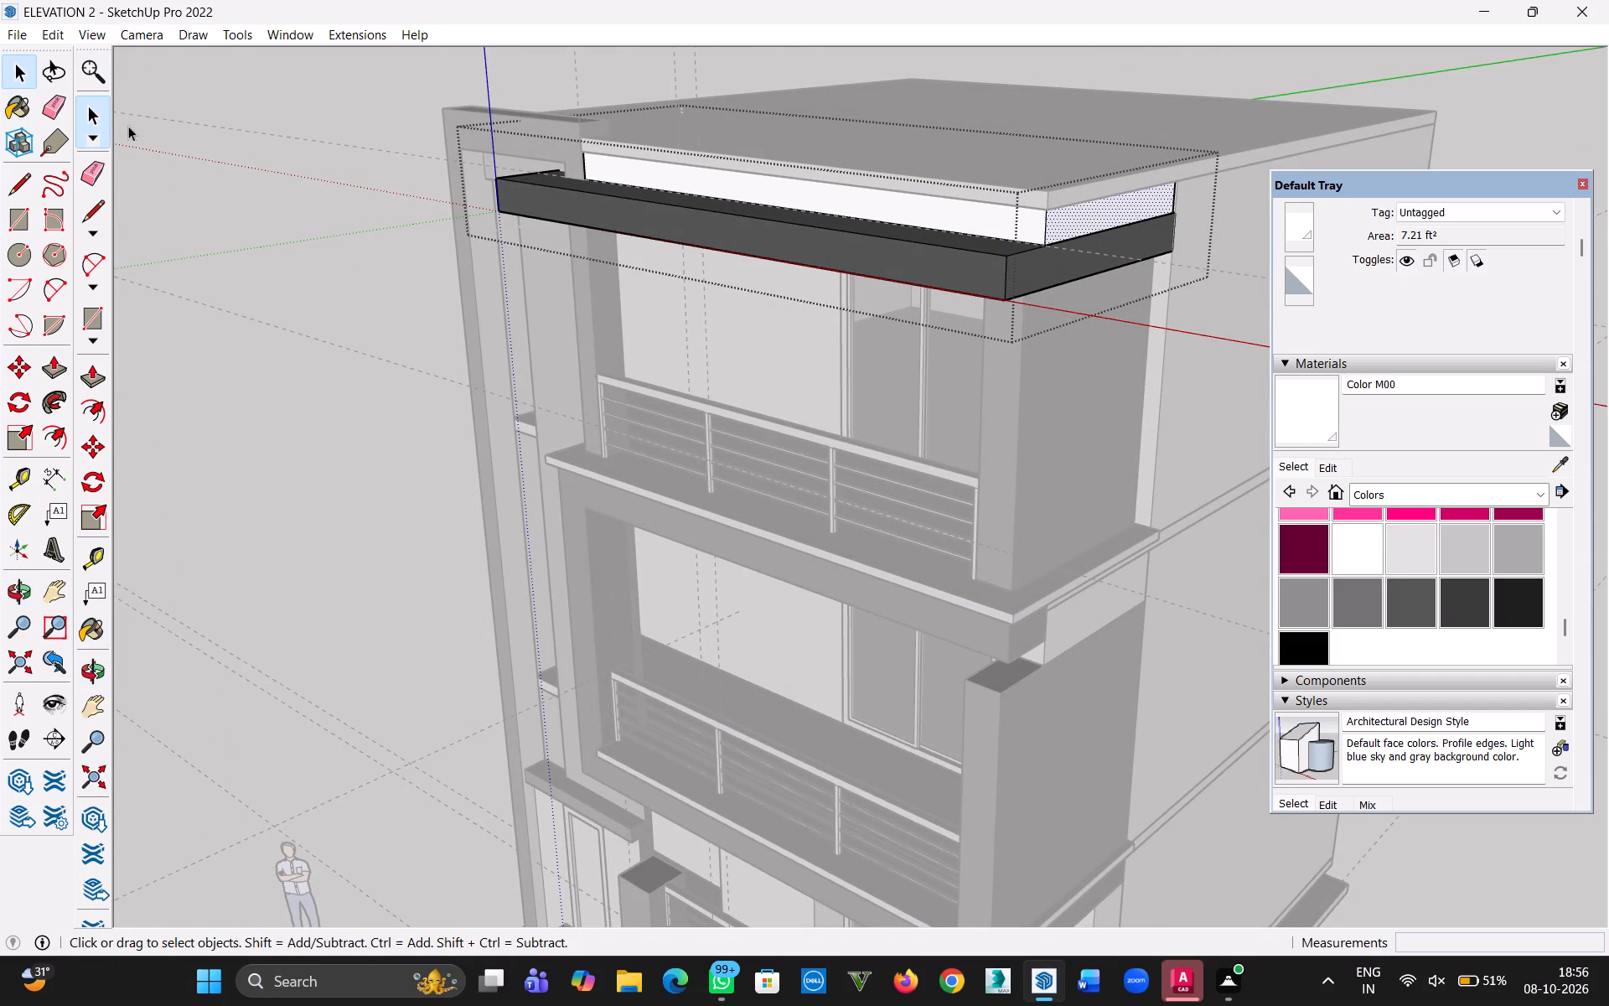
pyautogui.click(132, 128)
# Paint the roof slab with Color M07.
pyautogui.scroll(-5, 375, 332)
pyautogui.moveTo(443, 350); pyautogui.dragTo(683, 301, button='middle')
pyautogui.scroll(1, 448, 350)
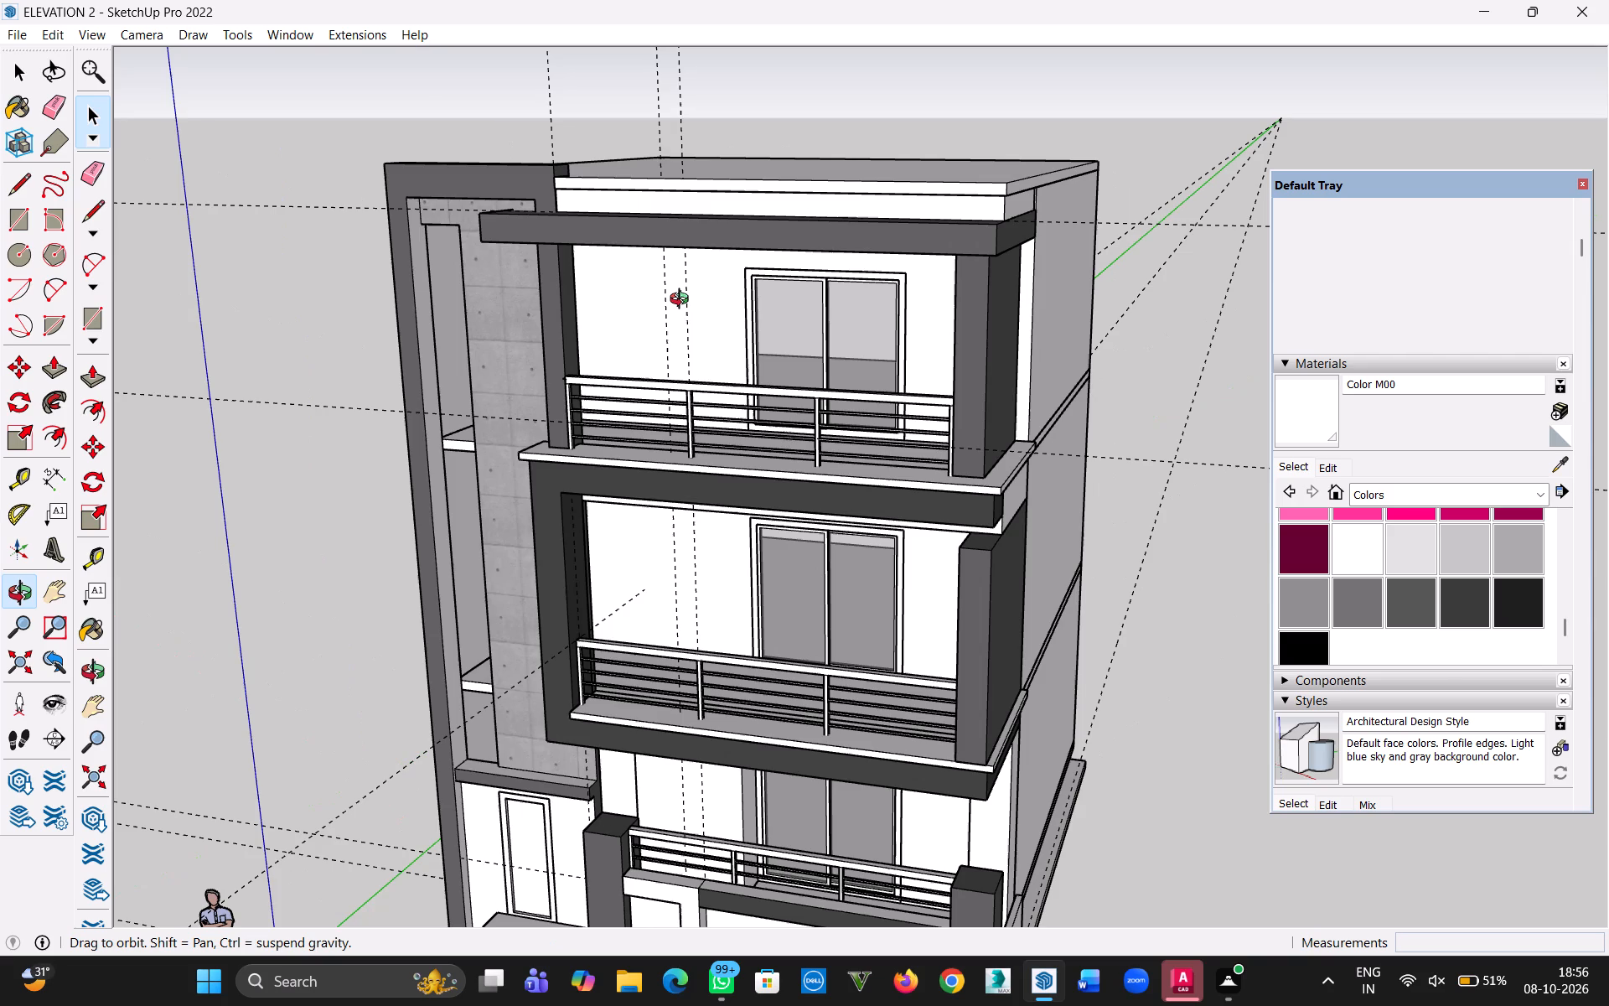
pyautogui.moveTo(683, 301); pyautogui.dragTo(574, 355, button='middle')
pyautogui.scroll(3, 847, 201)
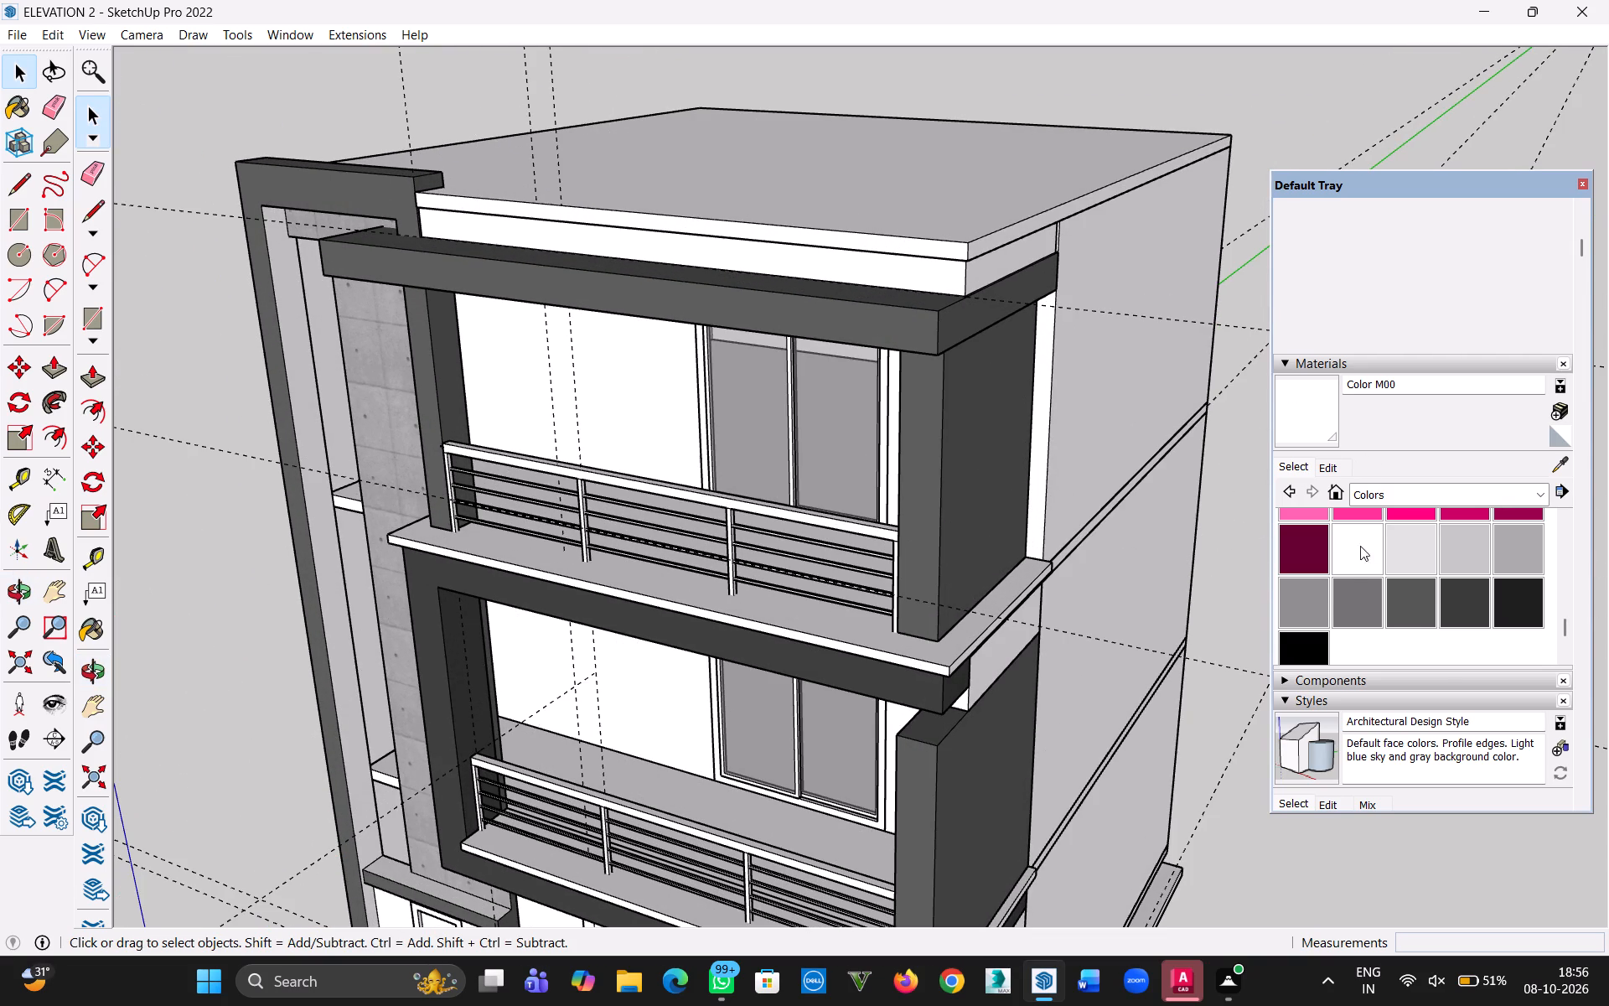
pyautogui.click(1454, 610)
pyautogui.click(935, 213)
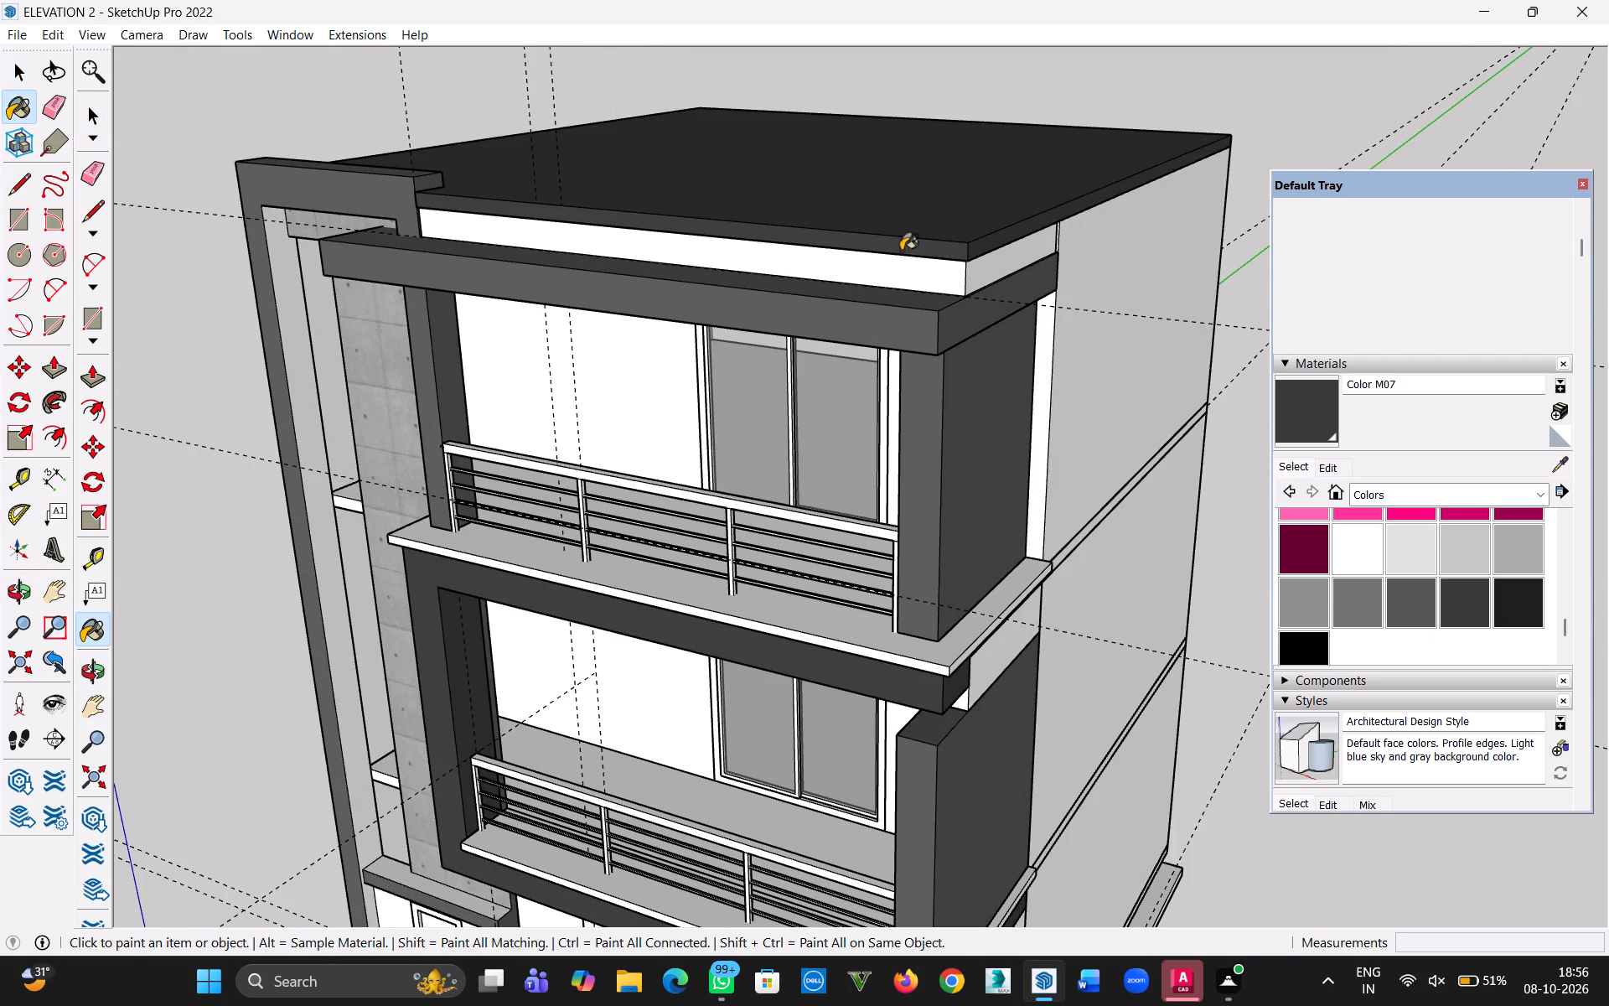
# Repaint the roof slab with Color M06.
pyautogui.click(1419, 604)
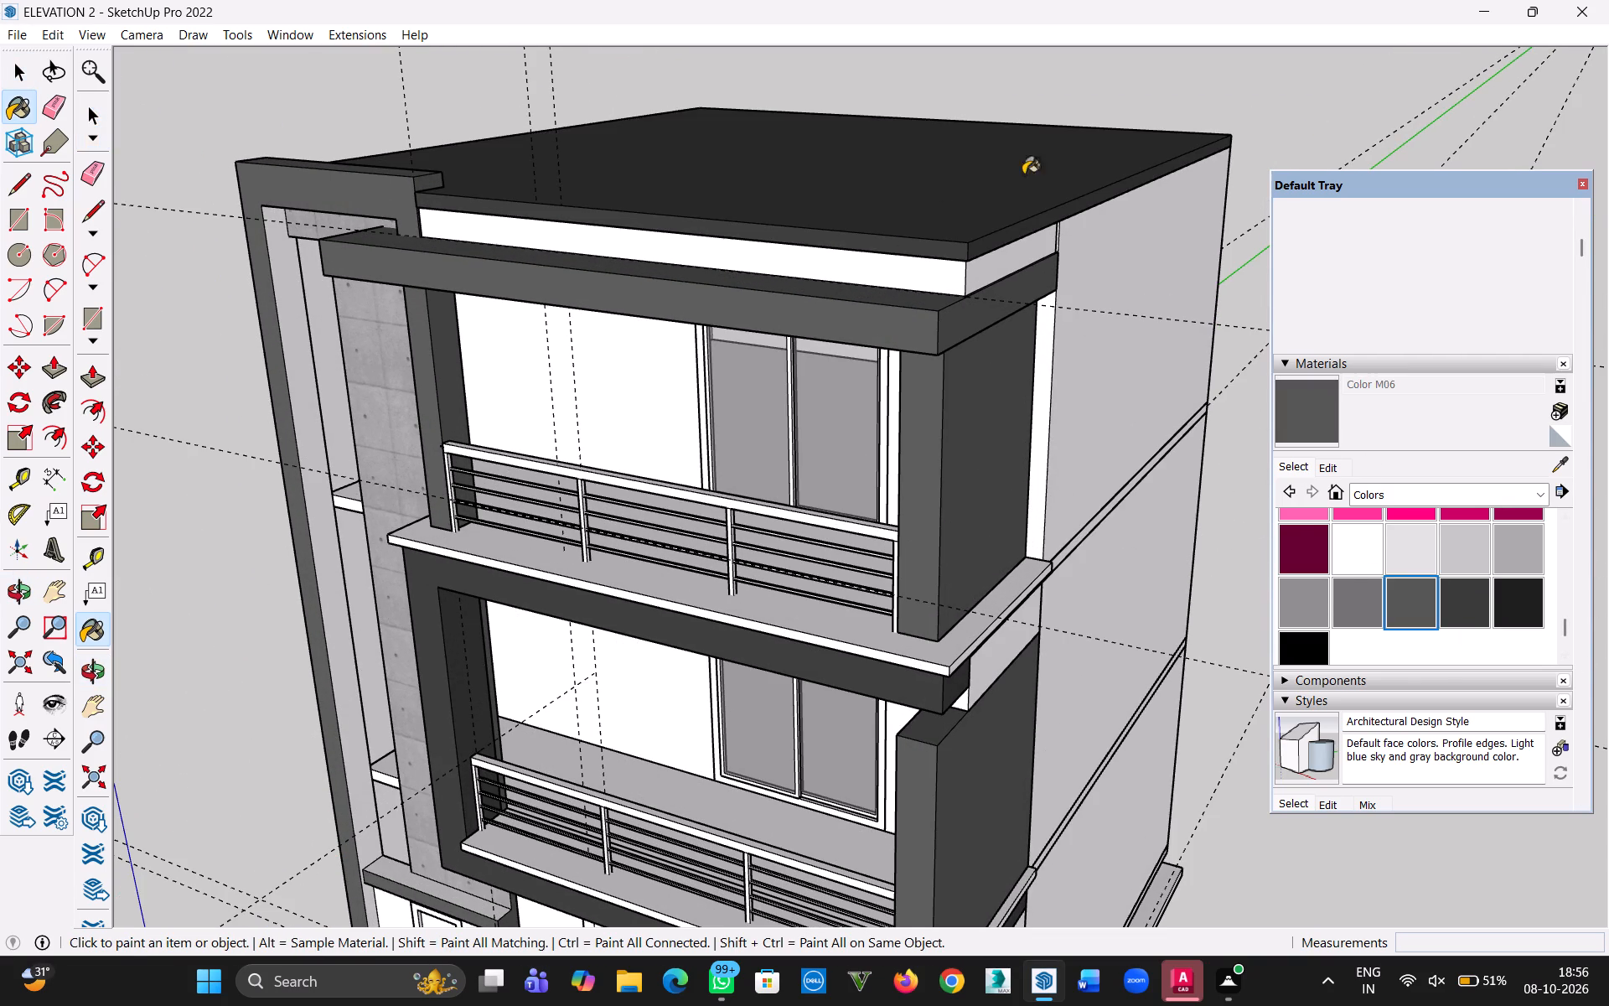
pyautogui.click(890, 177)
pyautogui.click(8, 67)
# Save the house model with the whole front elevation in view.
pyautogui.scroll(-5, 565, 314)
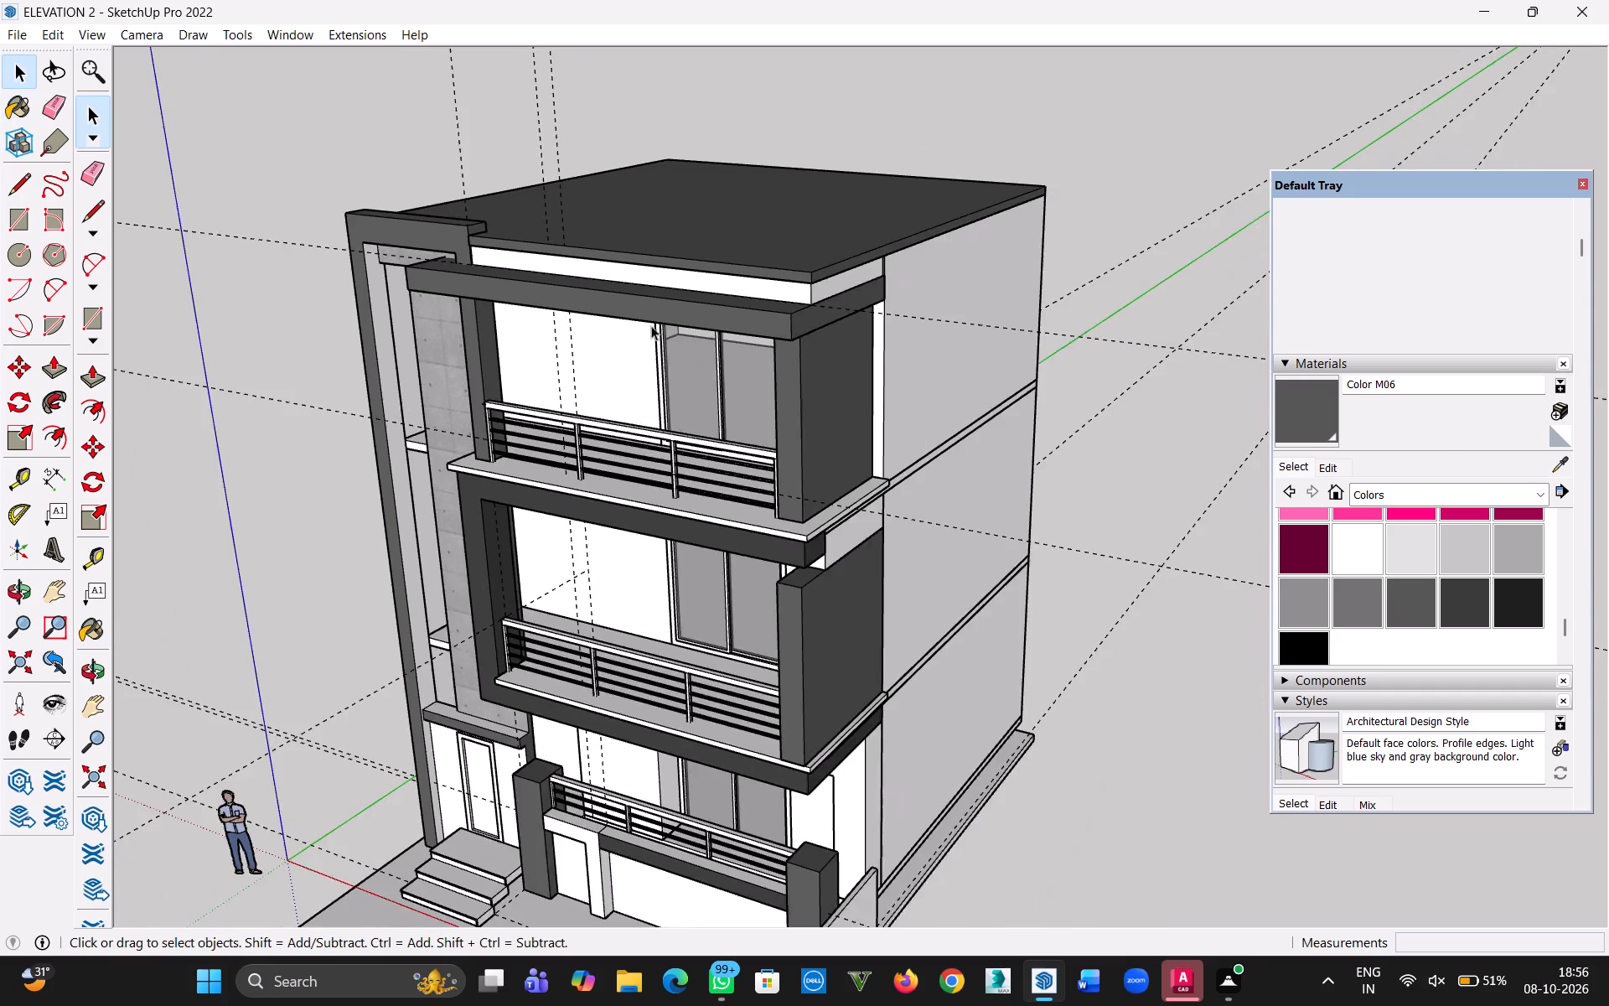
pyautogui.scroll(-5, 651, 325)
pyautogui.moveTo(672, 355); pyautogui.dragTo(1066, 246, button='middle')
pyautogui.hotkey('ctrl', 's')
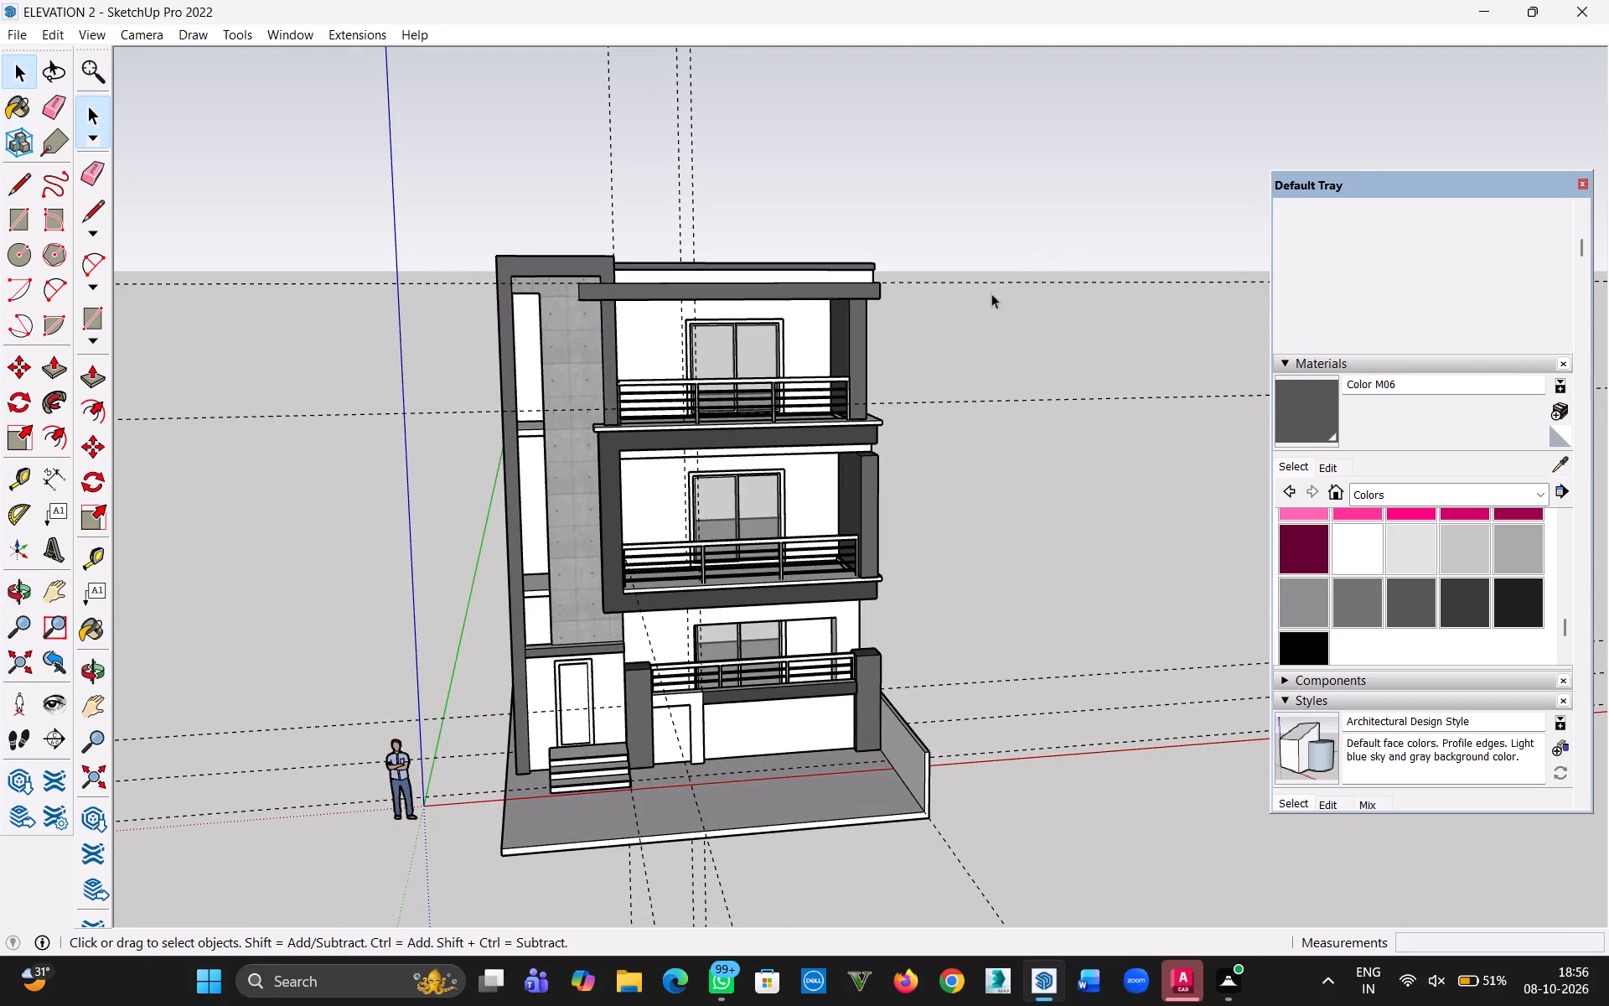
pyautogui.moveTo(1021, 449); pyautogui.dragTo(1098, 423, button='middle')
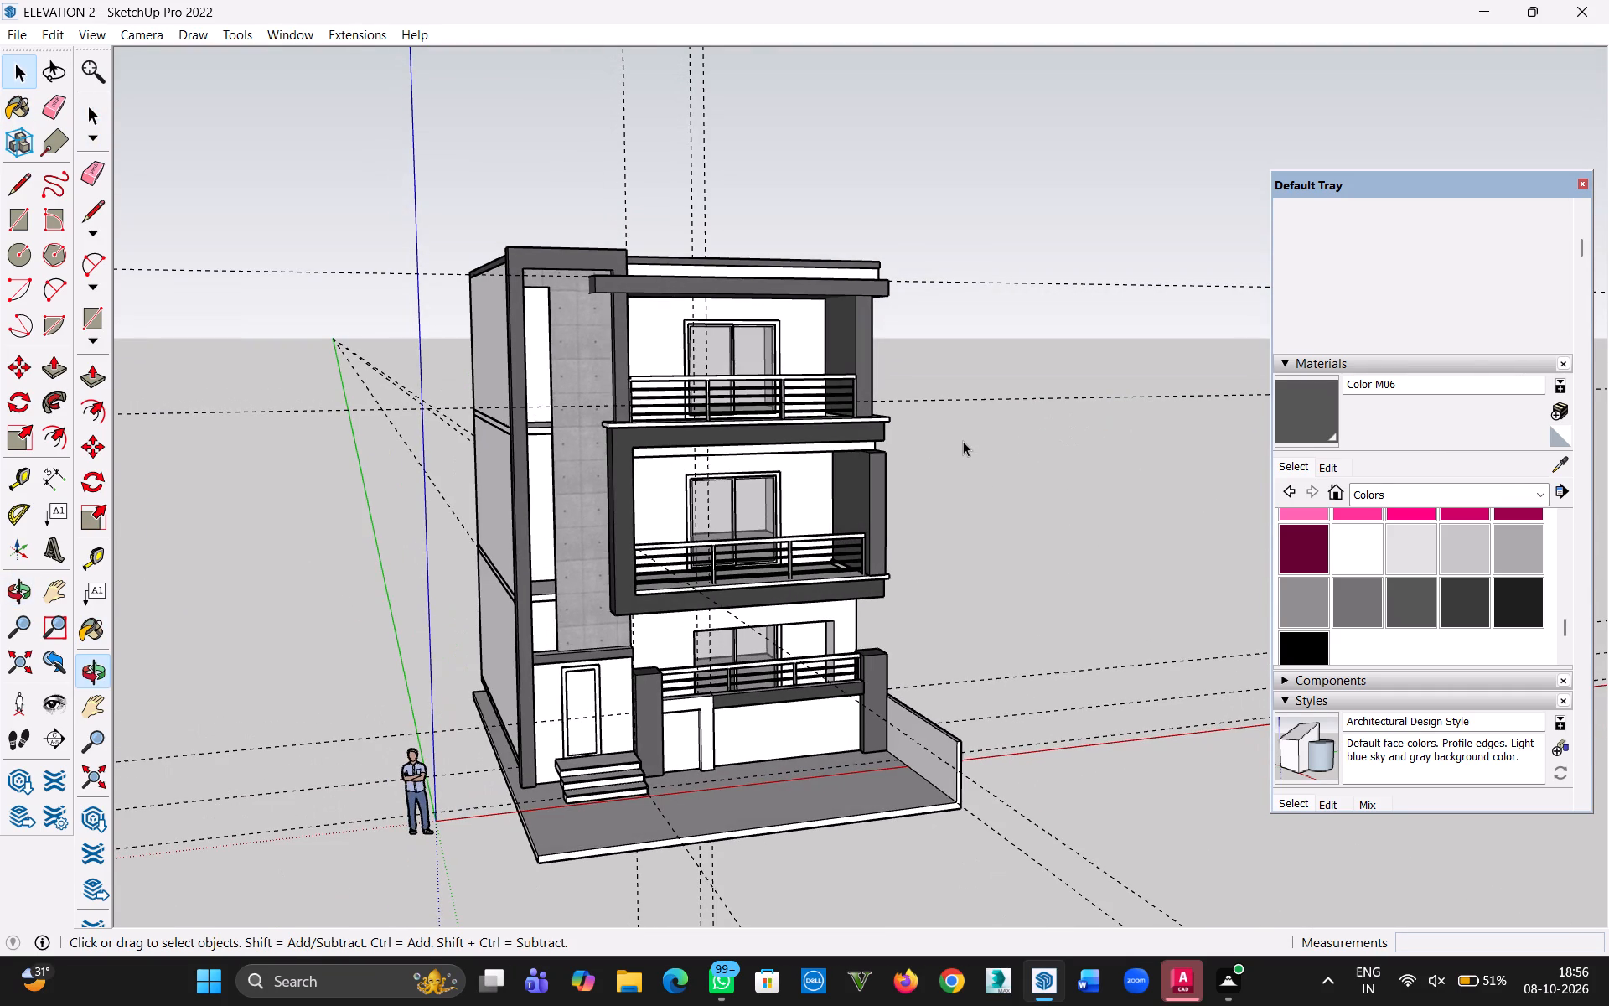
# Switch to AutoCAD and close it.
pyautogui.click(1177, 983)
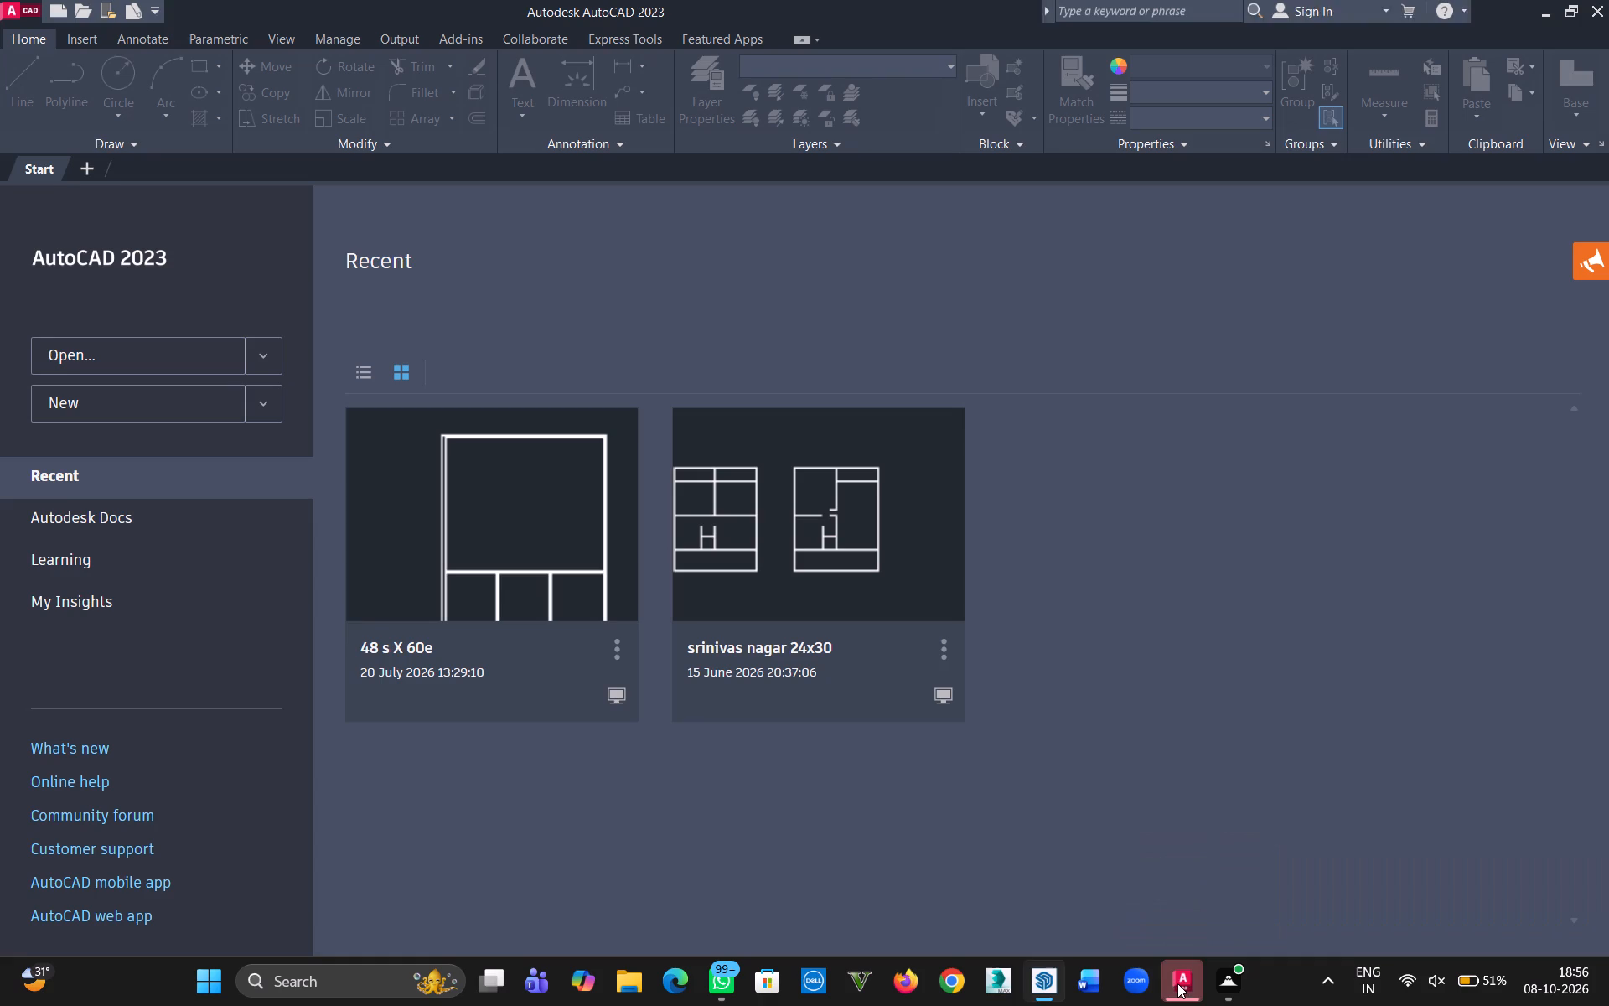
pyautogui.click(1597, 2)
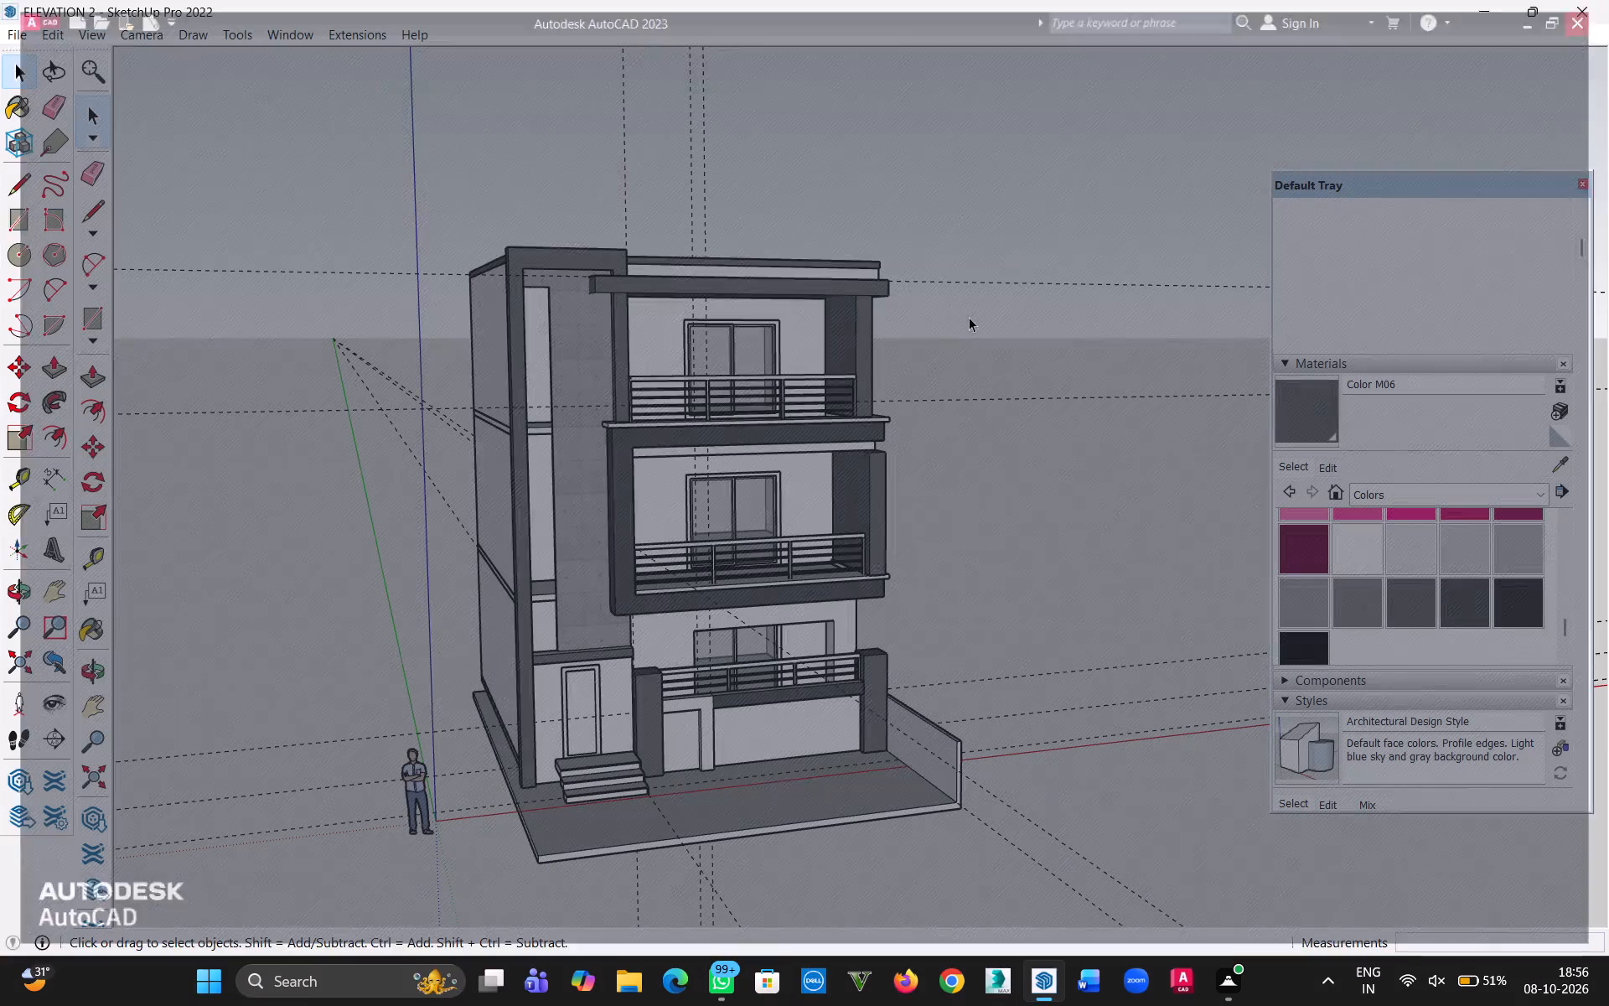
# Save the house model again from a slightly raised three-quarter view of the entrance side.
pyautogui.scroll(1, 907, 407)
pyautogui.moveTo(907, 407); pyautogui.dragTo(934, 448, button='middle')
pyautogui.moveTo(949, 462); pyautogui.dragTo(1018, 478, button='middle')
pyautogui.hotkey('ctrl', 's')
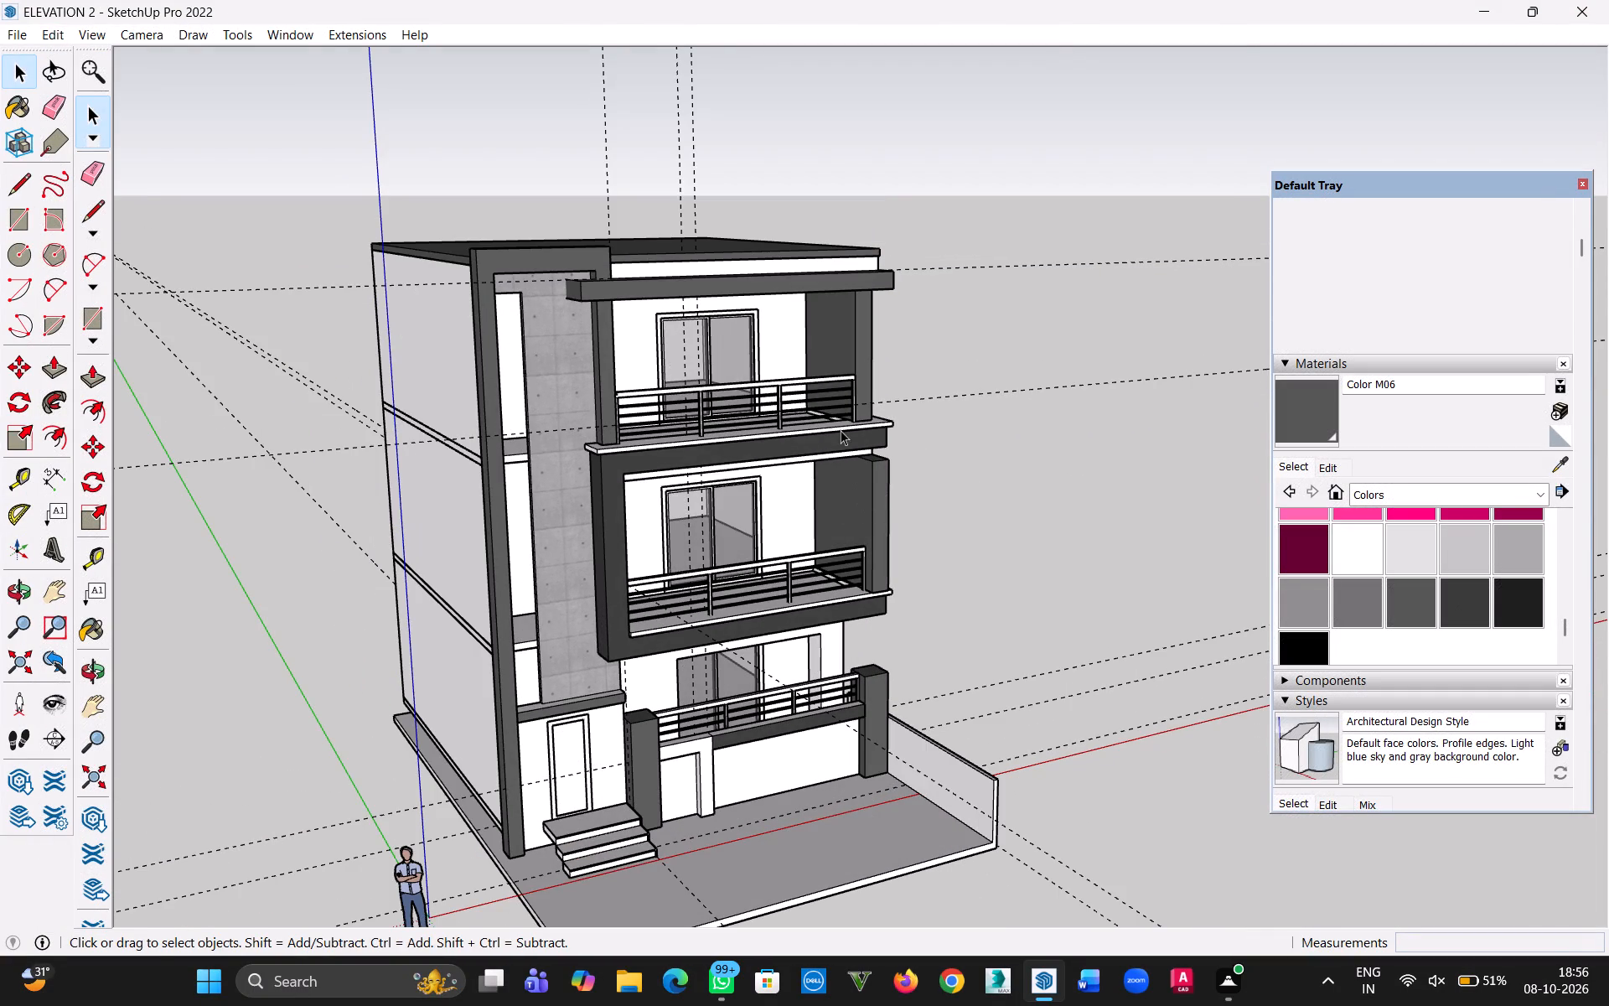
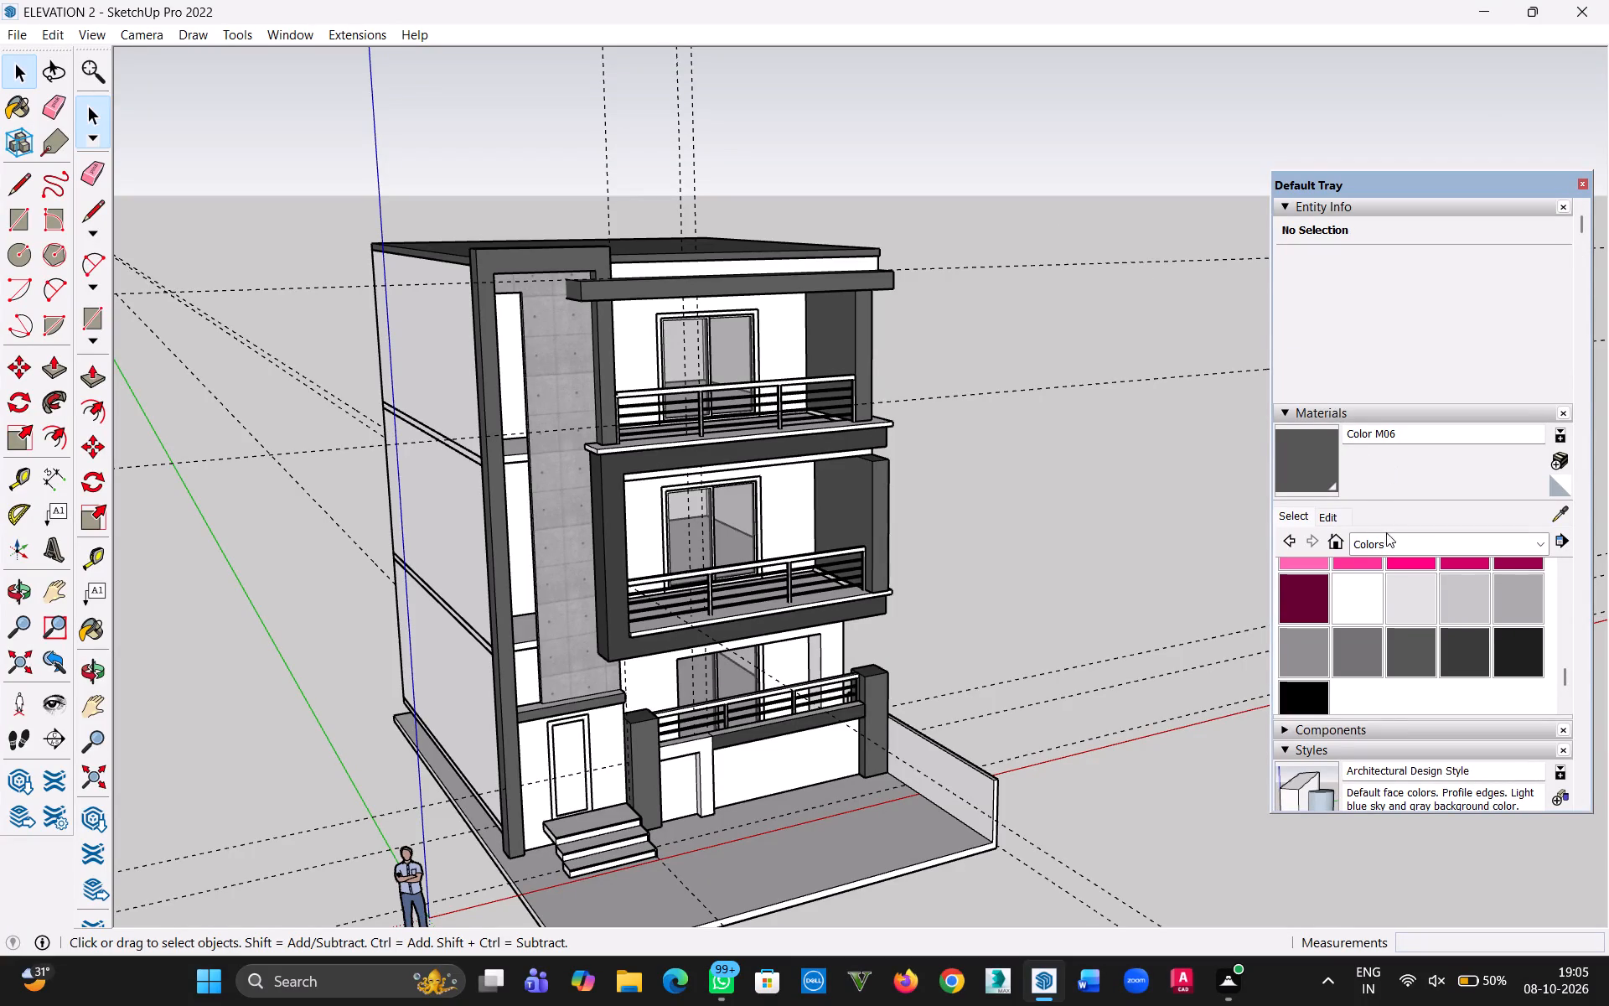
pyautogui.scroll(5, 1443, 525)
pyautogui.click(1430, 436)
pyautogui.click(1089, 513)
# Inside the middle-floor wall group, paint the wall behind the balcony with Wood Floor Light from the Wood materials.
pyautogui.moveTo(1101, 540); pyautogui.dragTo(840, 509, button='middle')
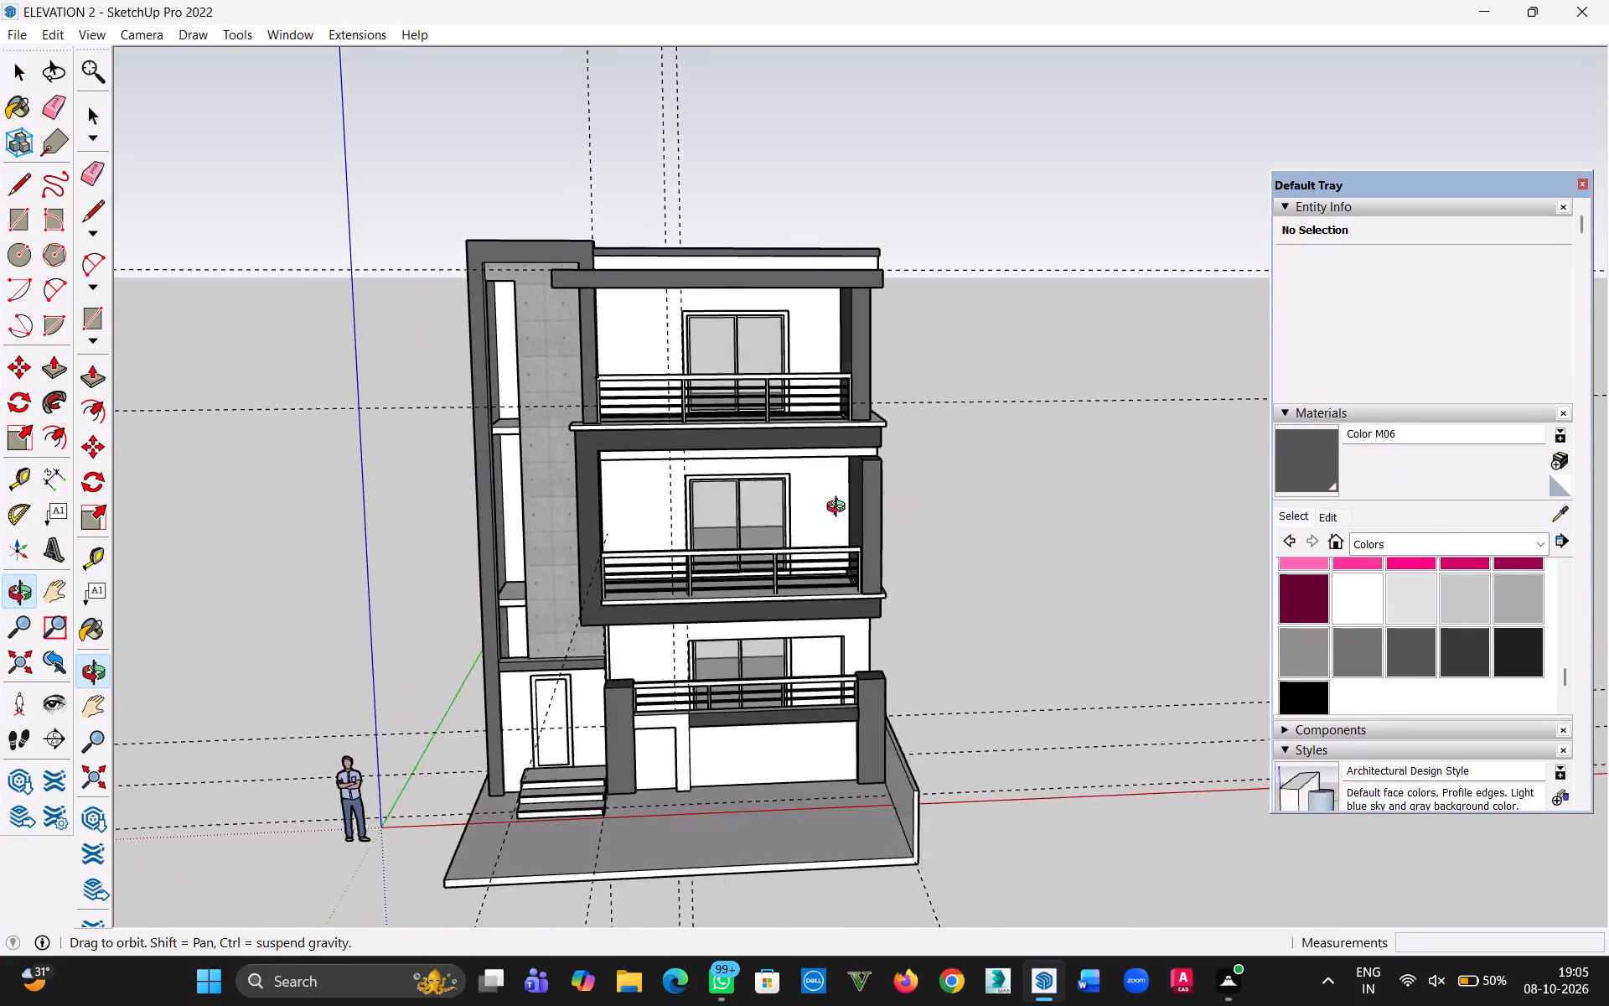
pyautogui.moveTo(840, 509); pyautogui.dragTo(794, 514, button='middle')
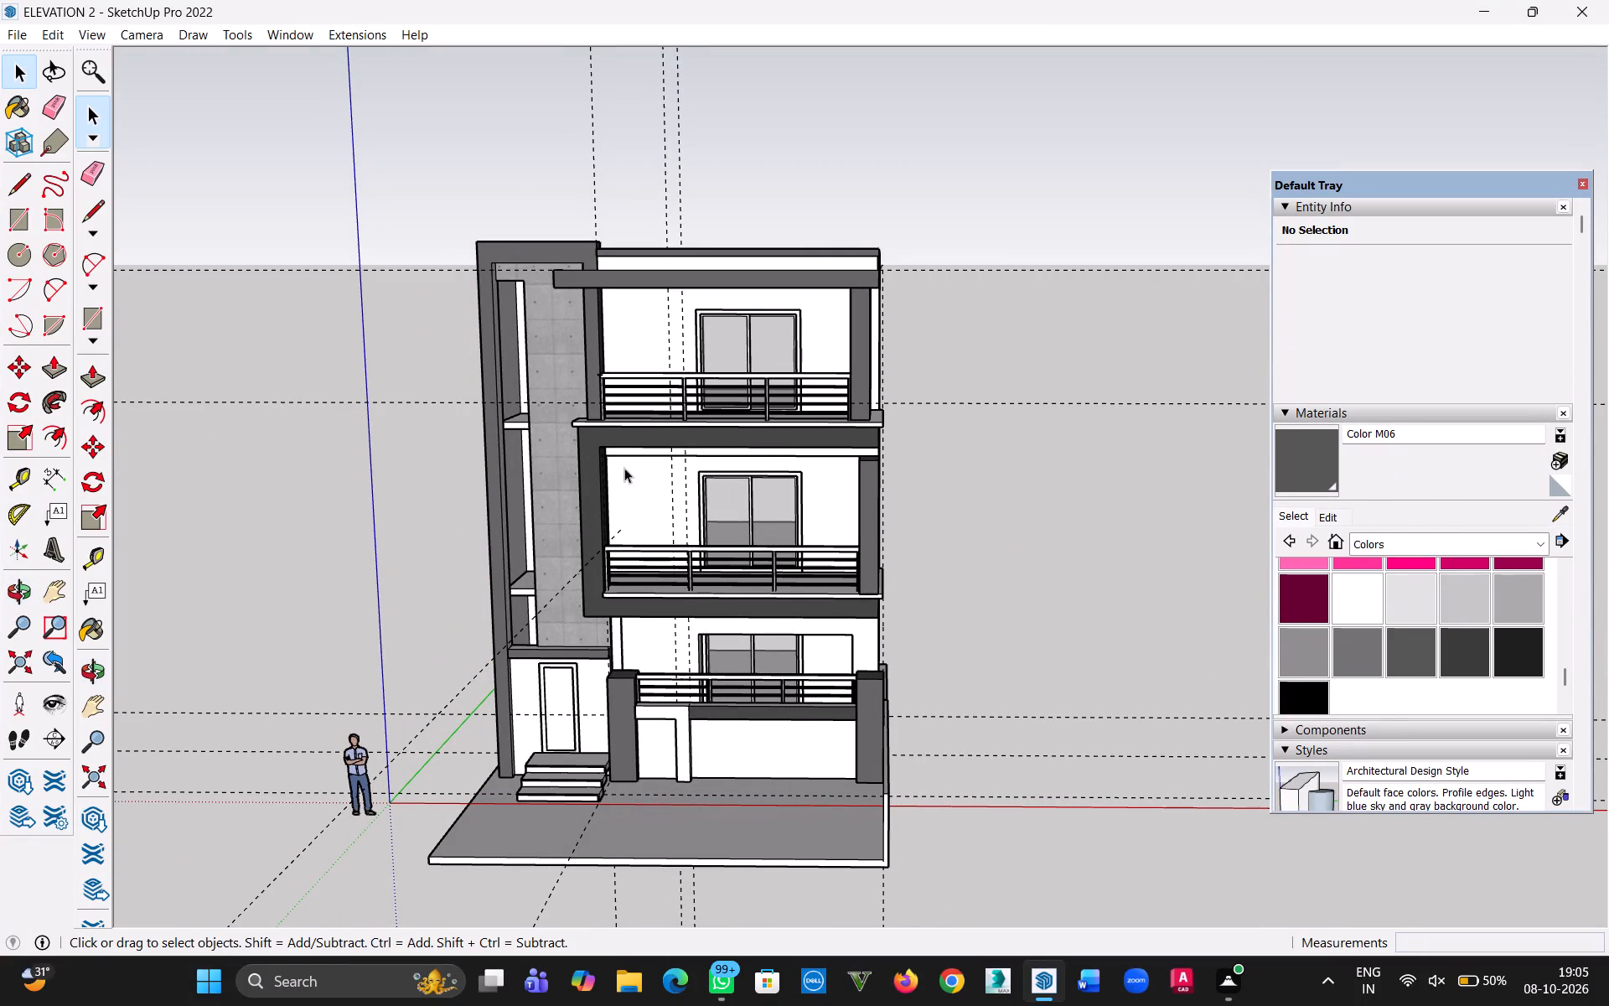
pyautogui.doubleClick(639, 506)
pyautogui.click(639, 506)
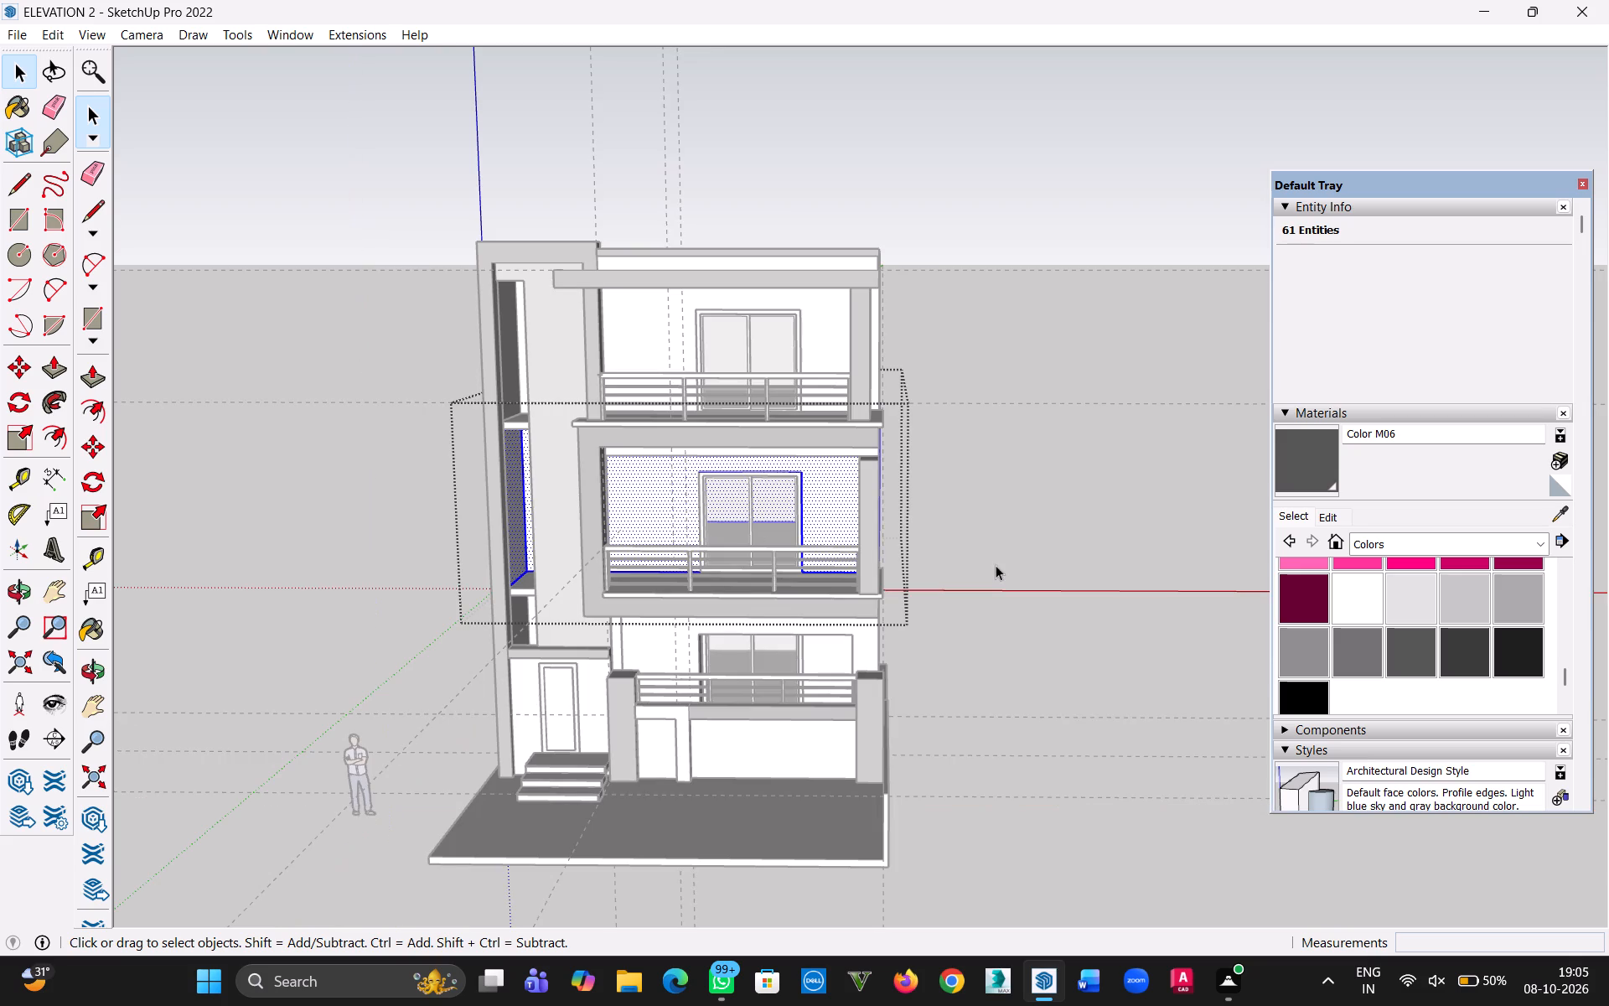
pyautogui.moveTo(709, 535); pyautogui.dragTo(903, 646, button='middle')
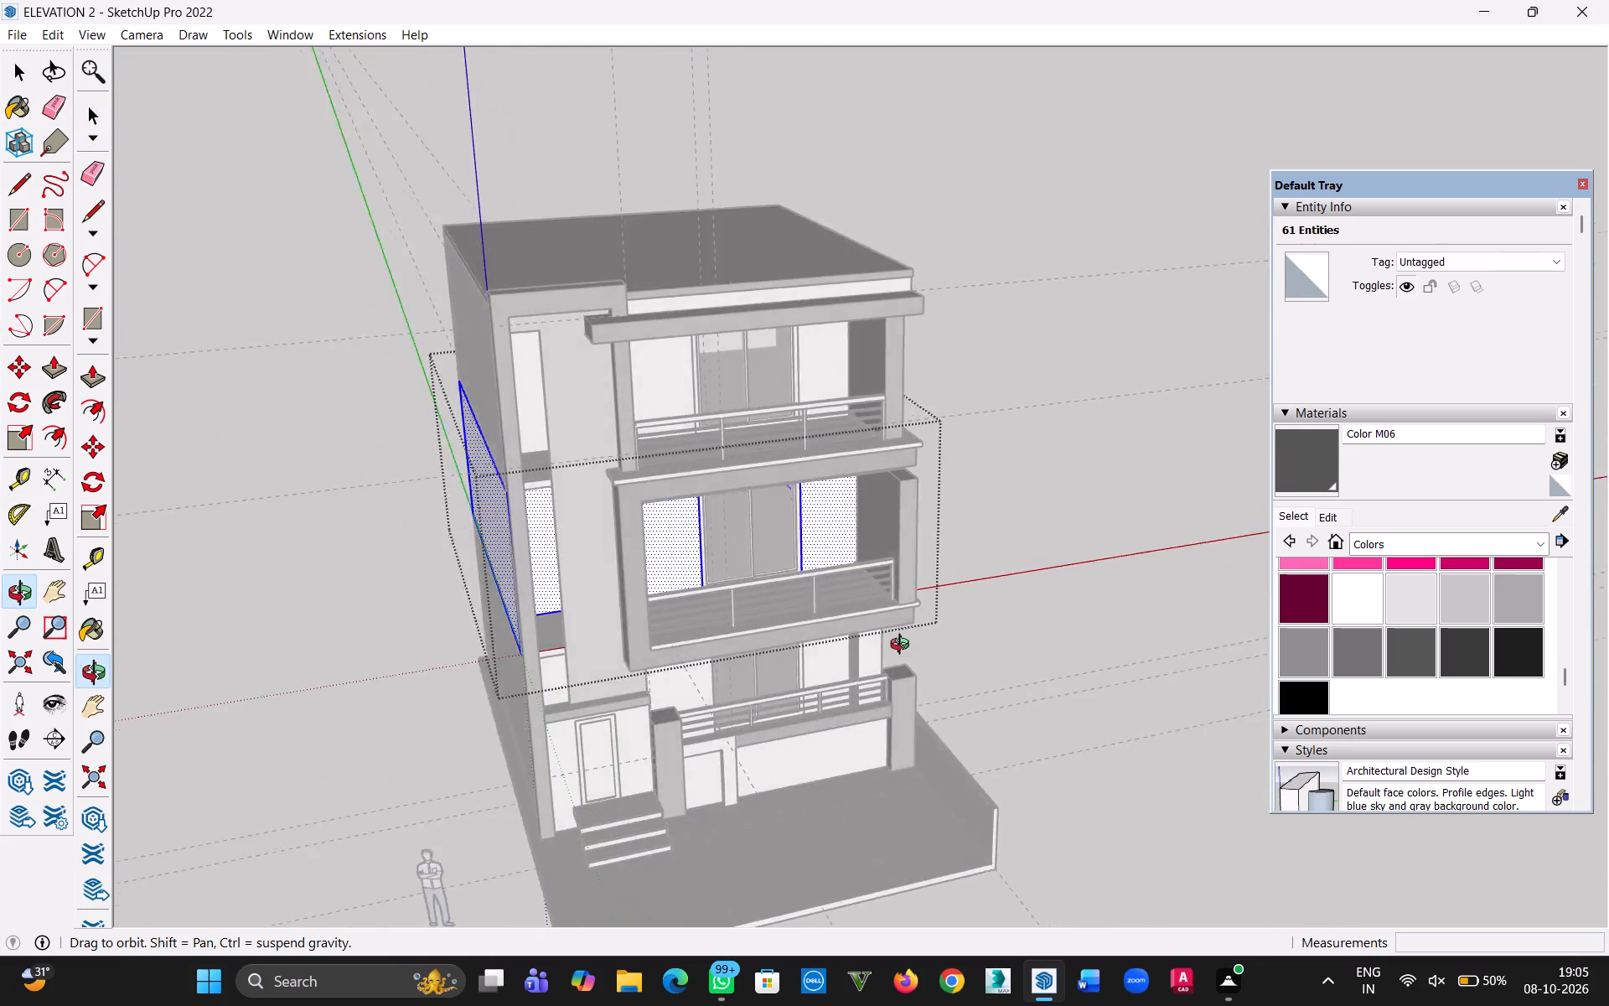
pyautogui.moveTo(903, 646); pyautogui.dragTo(743, 628, button='middle')
pyautogui.scroll(6, 979, 563)
pyautogui.moveTo(960, 571); pyautogui.dragTo(1040, 459, button='middle')
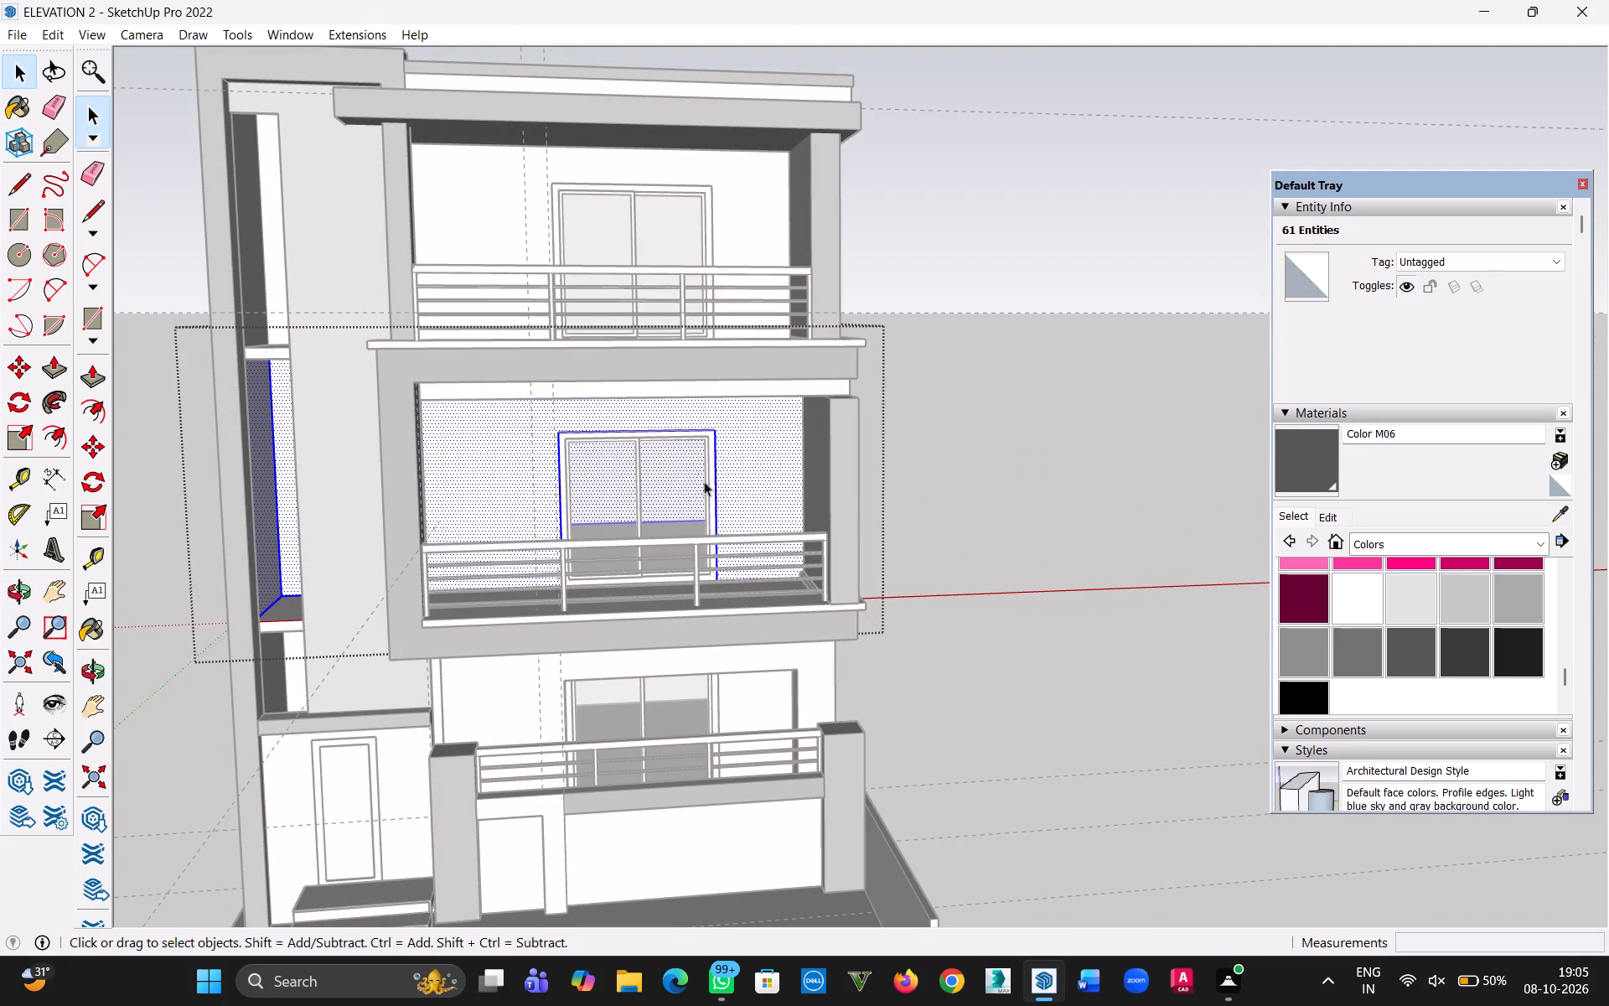
pyautogui.click(735, 477)
pyautogui.scroll(2, 1411, 586)
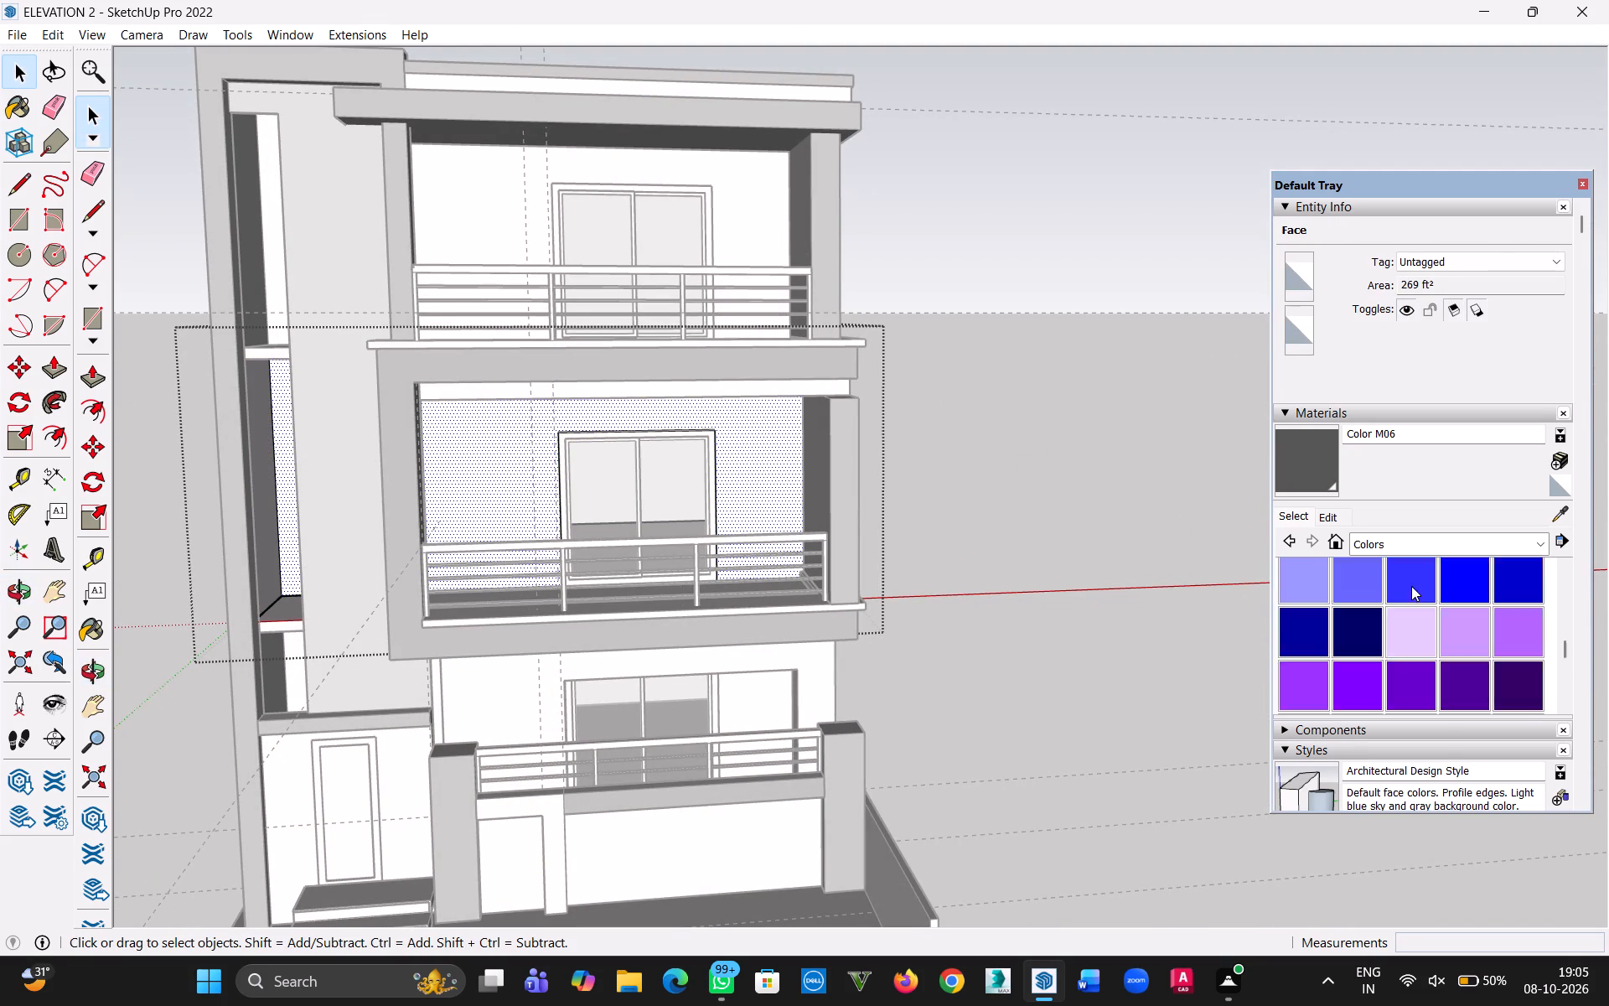
pyautogui.scroll(8, 1411, 586)
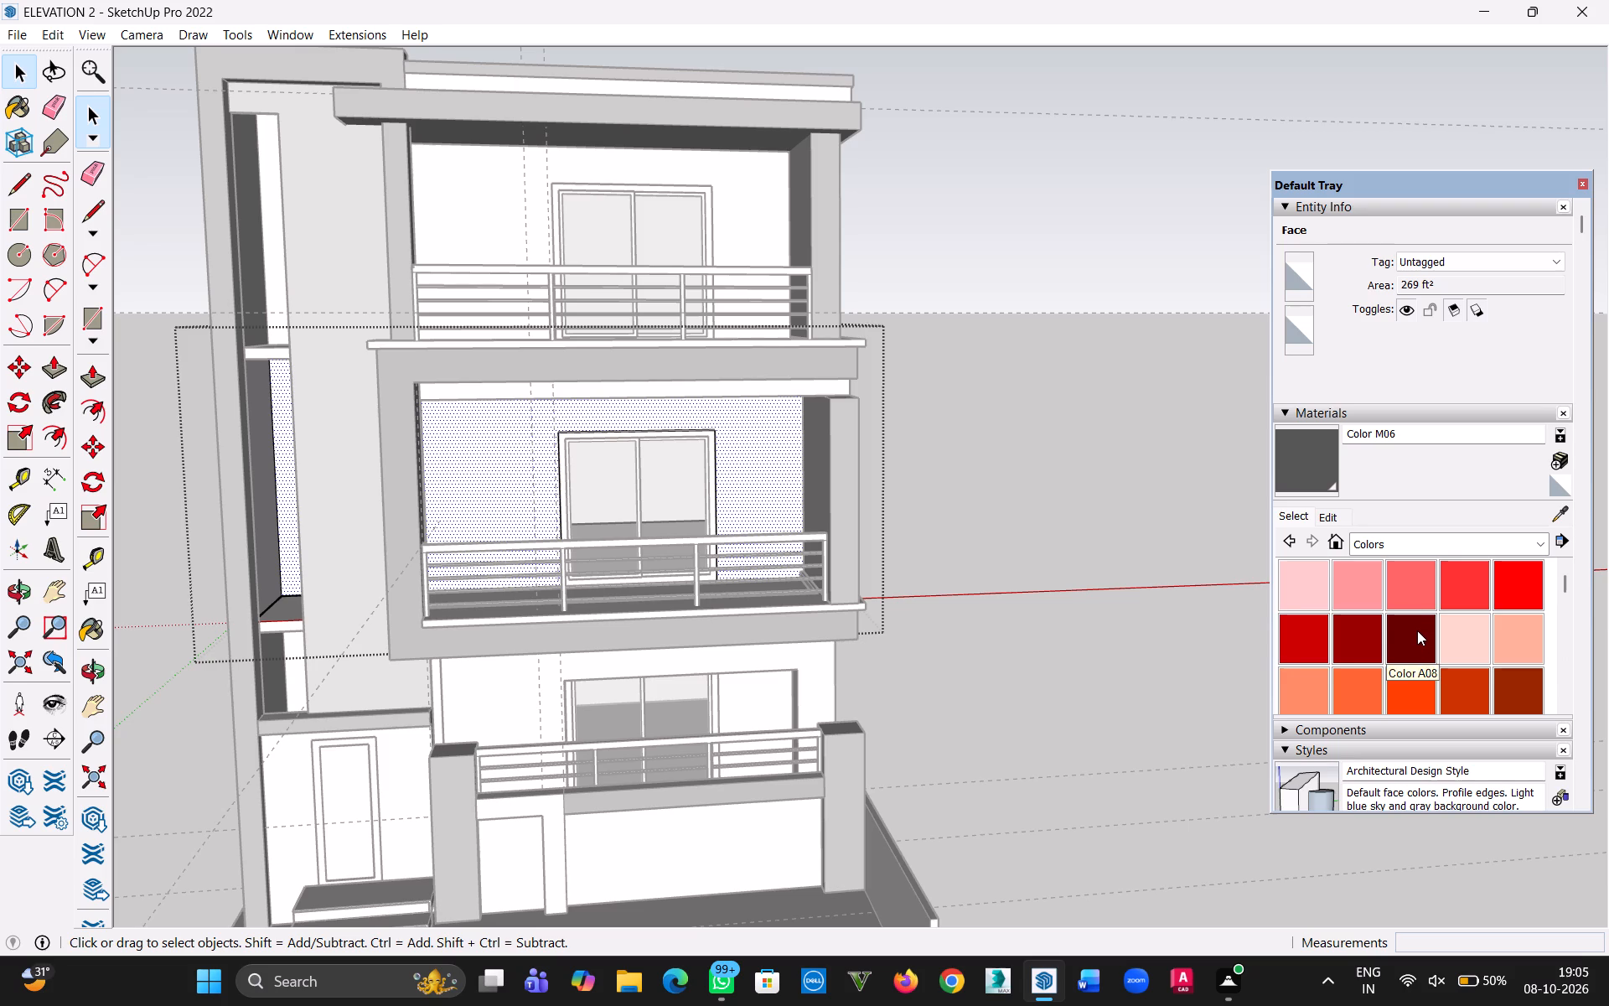
pyautogui.scroll(4, 1417, 634)
pyautogui.scroll(-2, 1417, 635)
pyautogui.click(1419, 542)
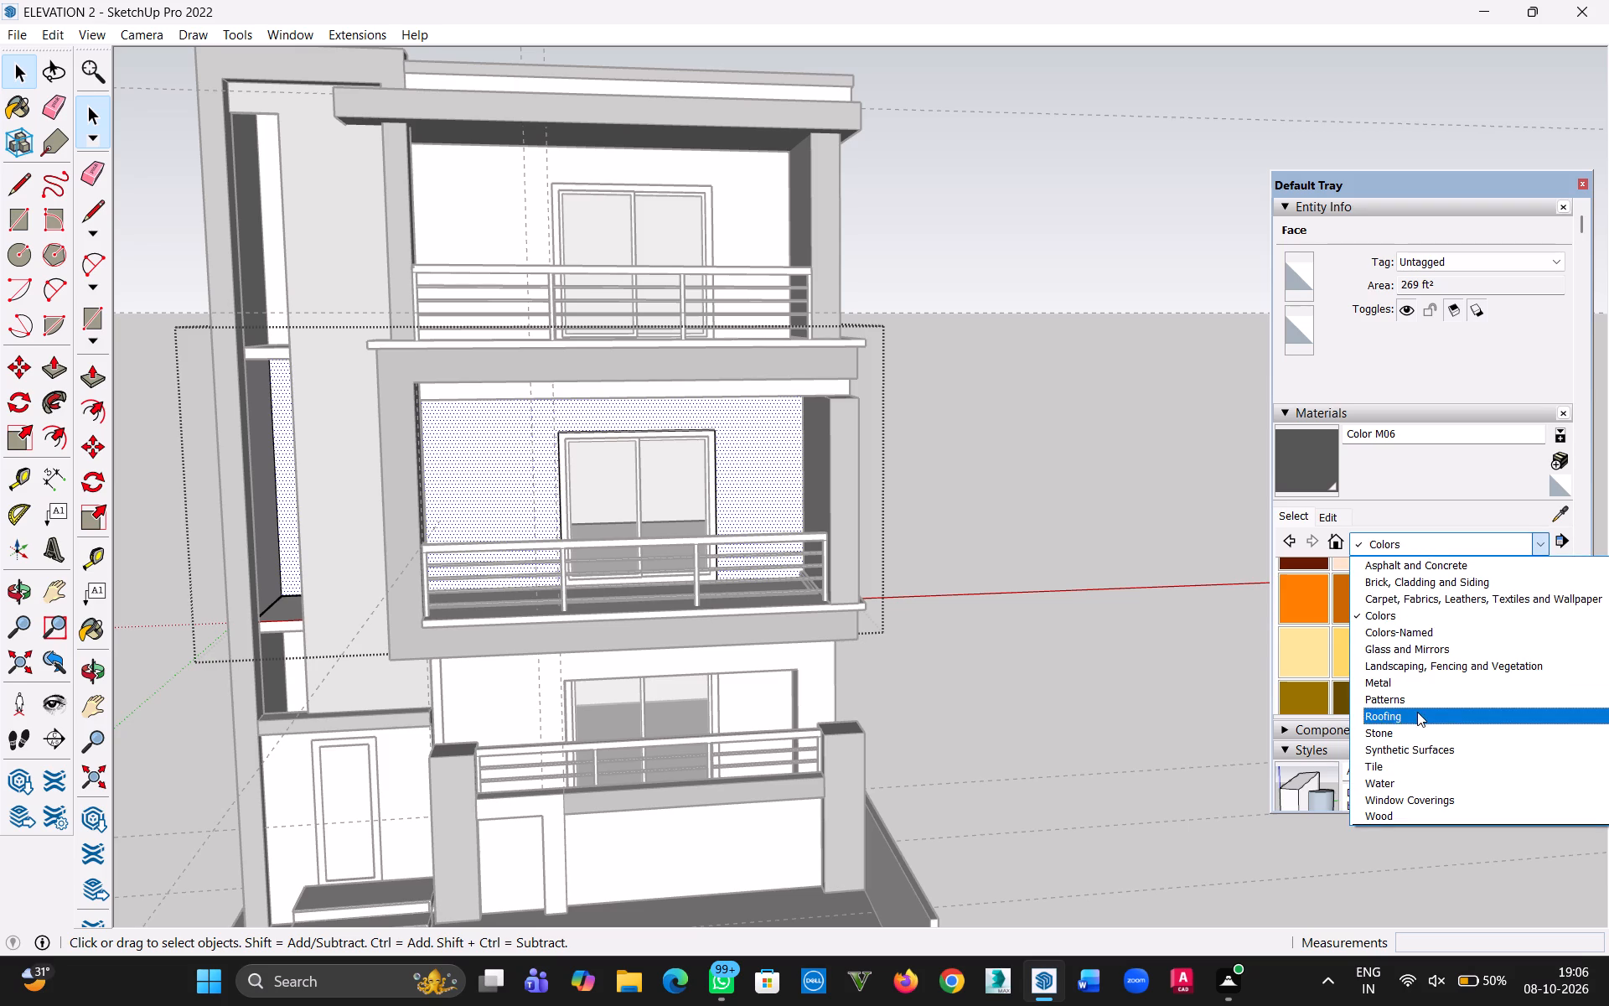
pyautogui.click(1415, 812)
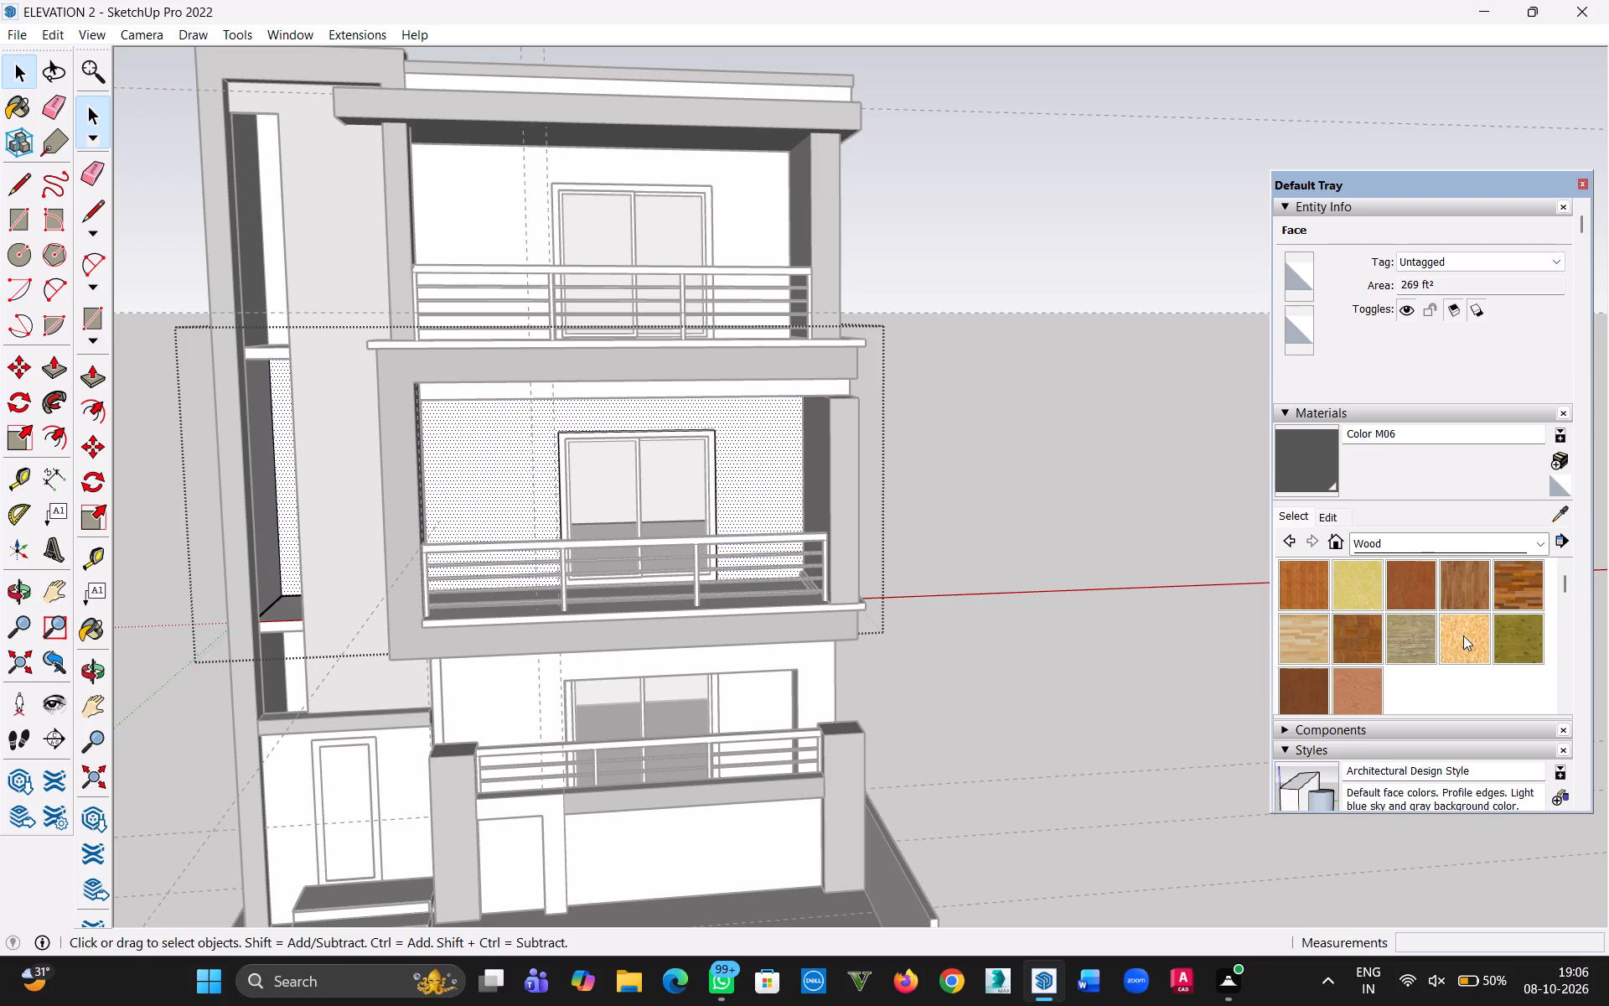
pyautogui.click(1311, 632)
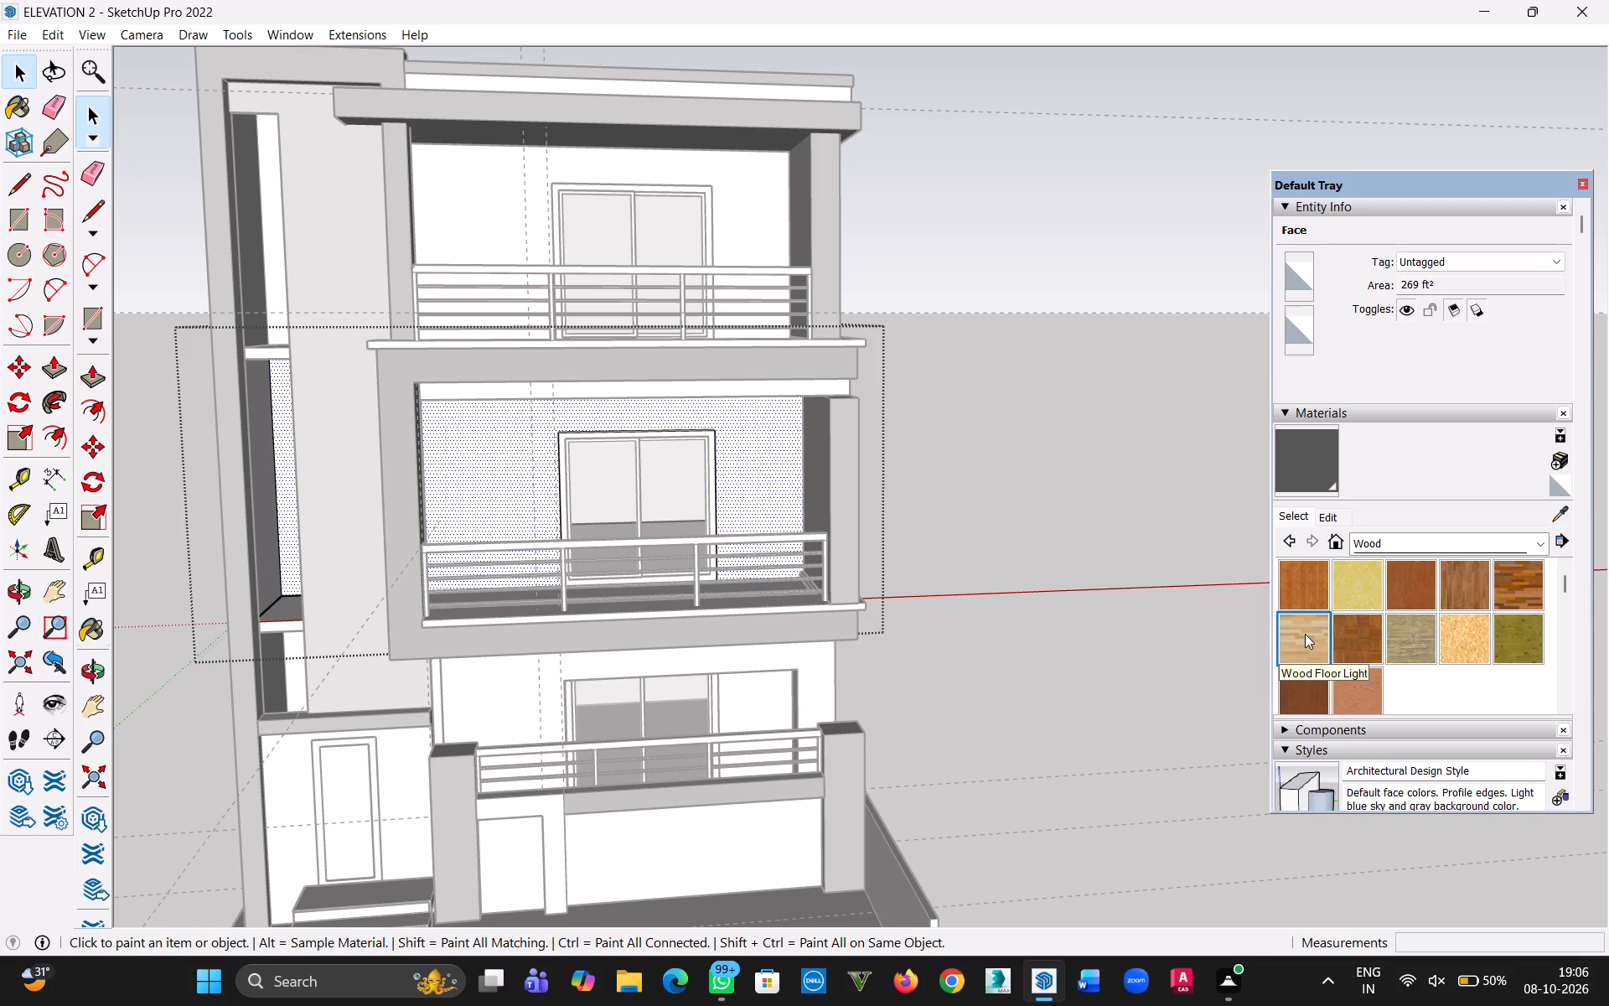
pyautogui.click(733, 474)
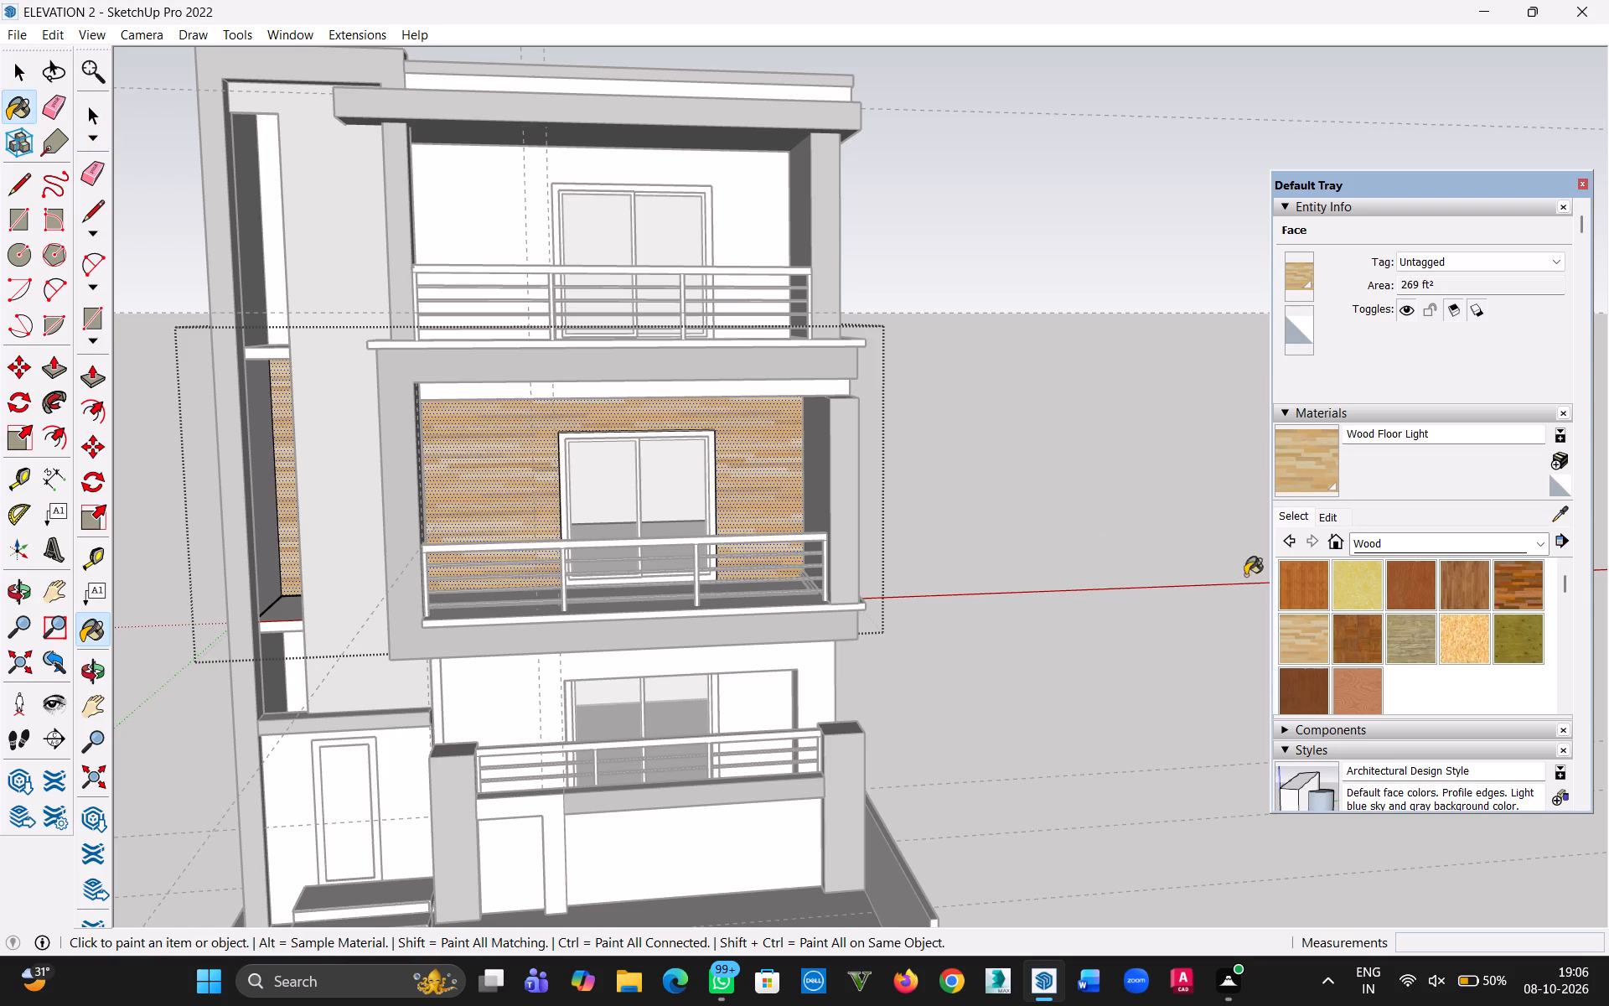
pyautogui.scroll(2, 1394, 652)
pyautogui.click(23, 70)
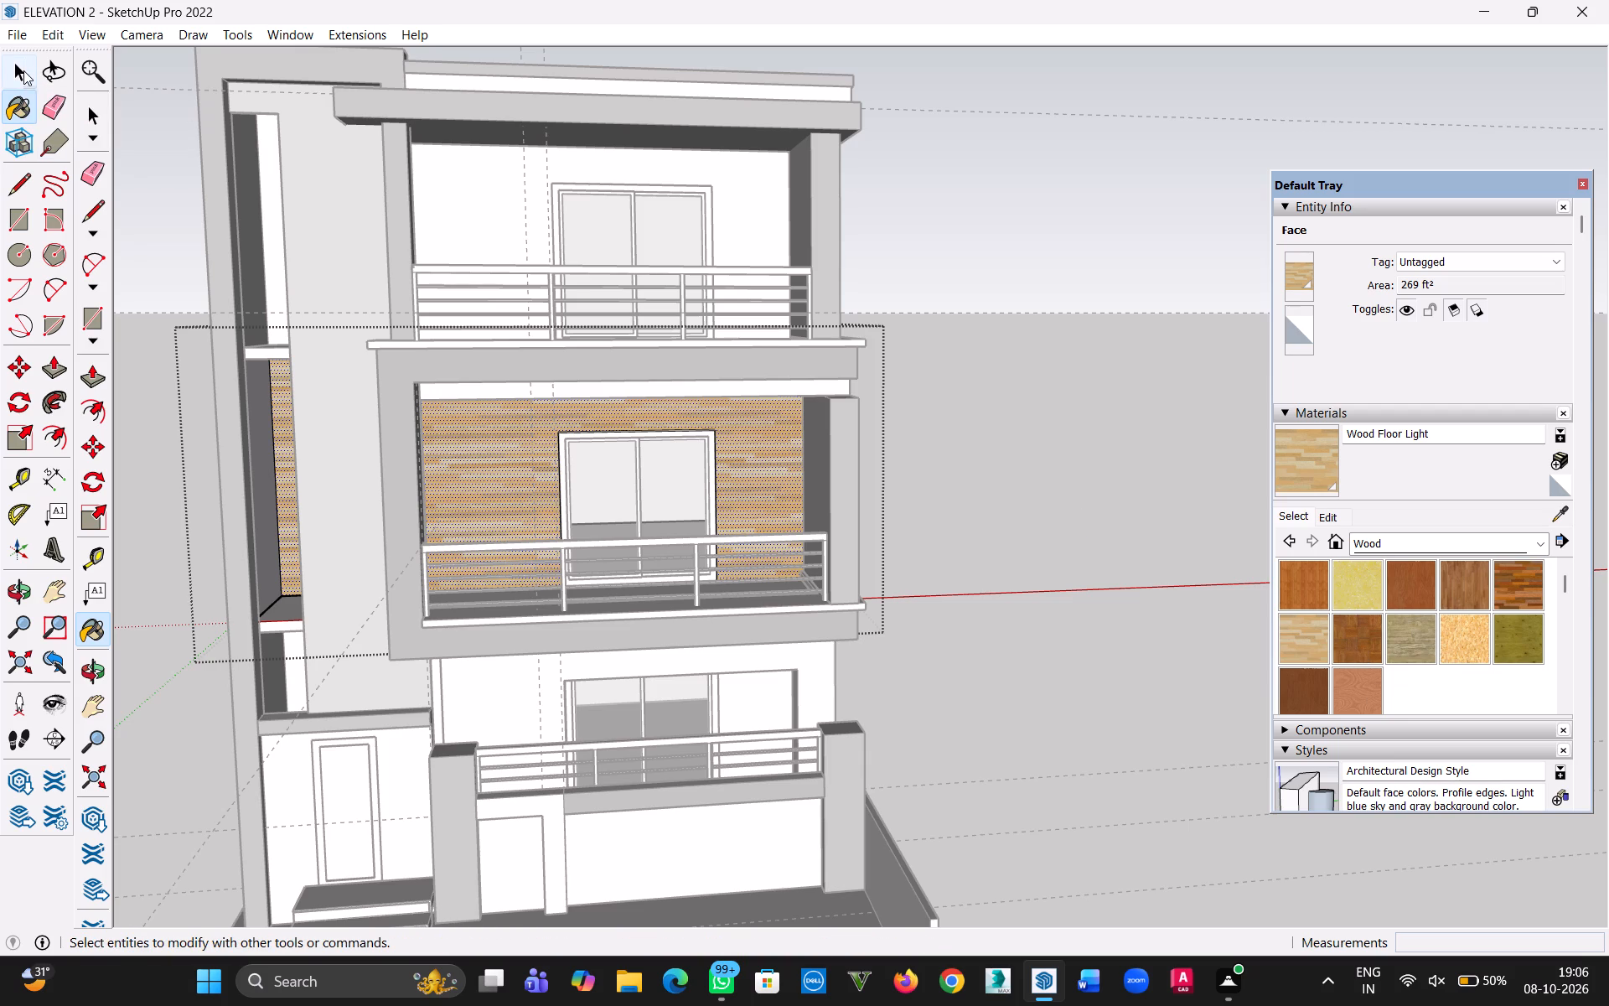
pyautogui.click(1076, 616)
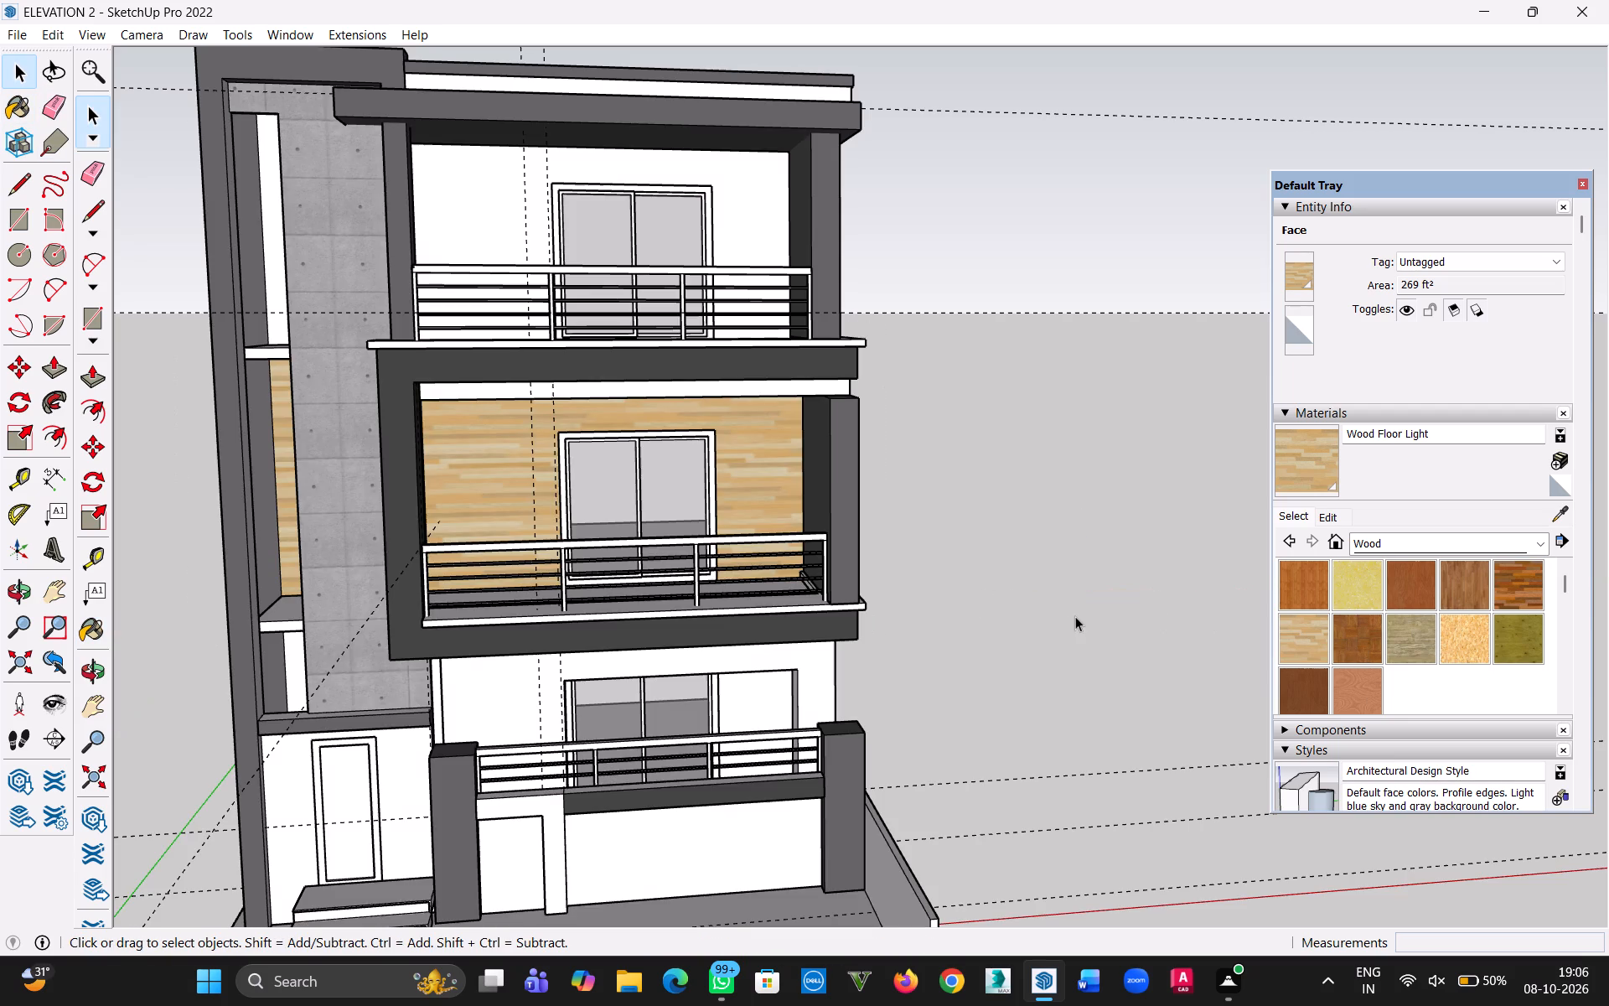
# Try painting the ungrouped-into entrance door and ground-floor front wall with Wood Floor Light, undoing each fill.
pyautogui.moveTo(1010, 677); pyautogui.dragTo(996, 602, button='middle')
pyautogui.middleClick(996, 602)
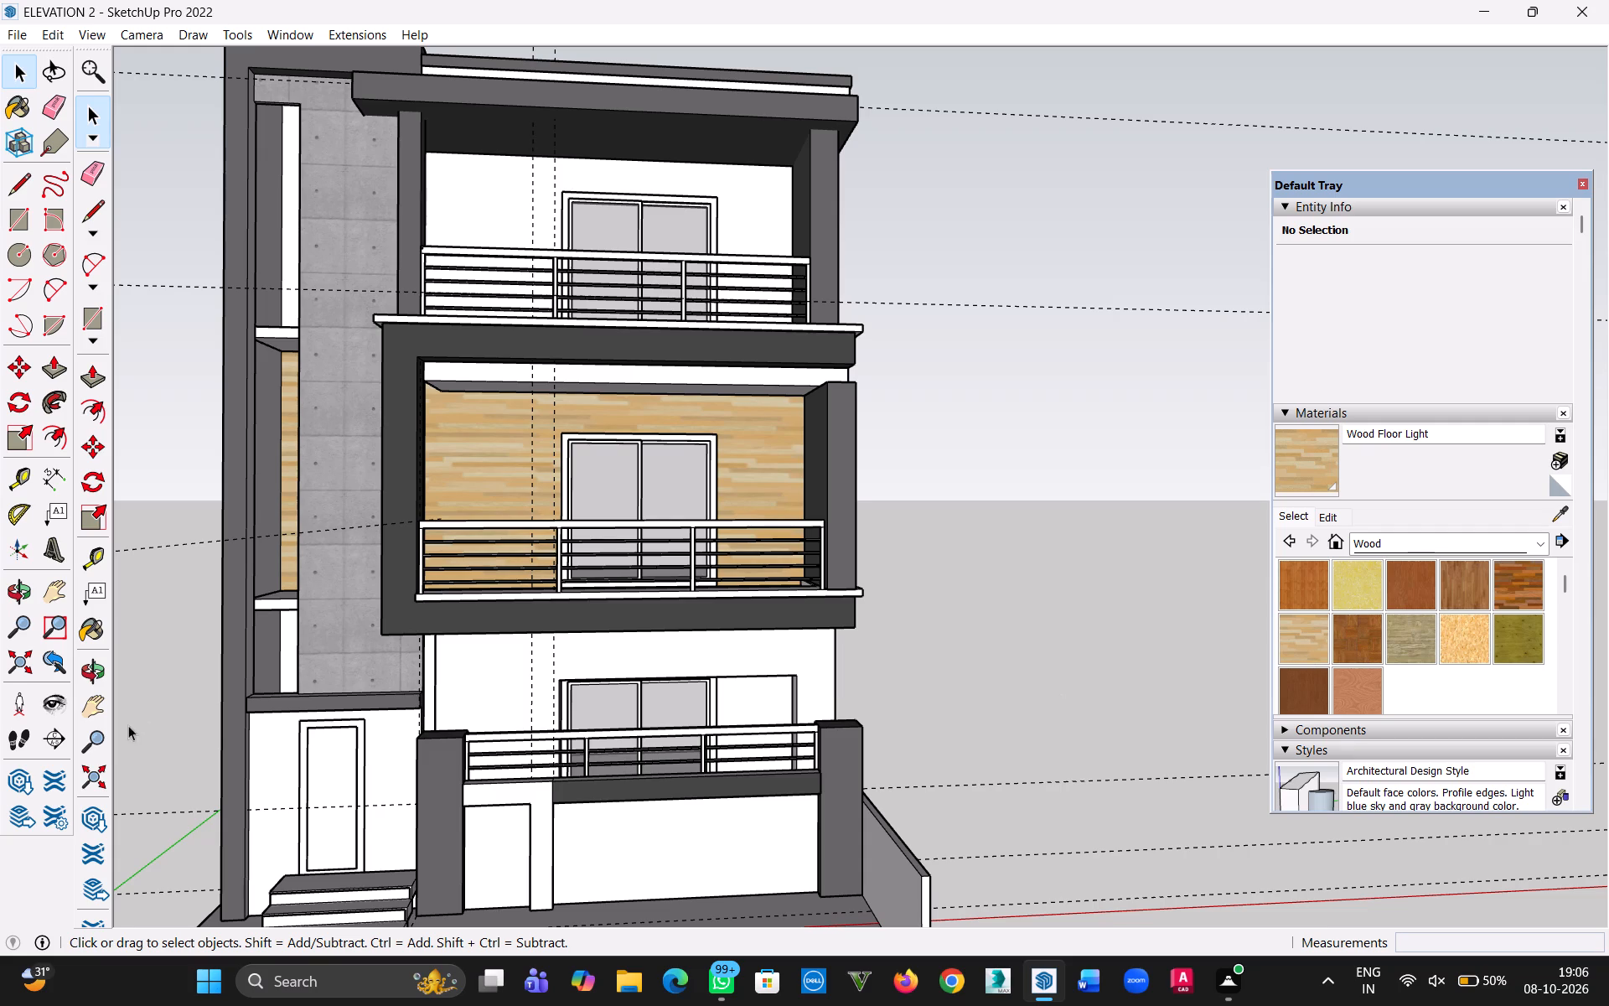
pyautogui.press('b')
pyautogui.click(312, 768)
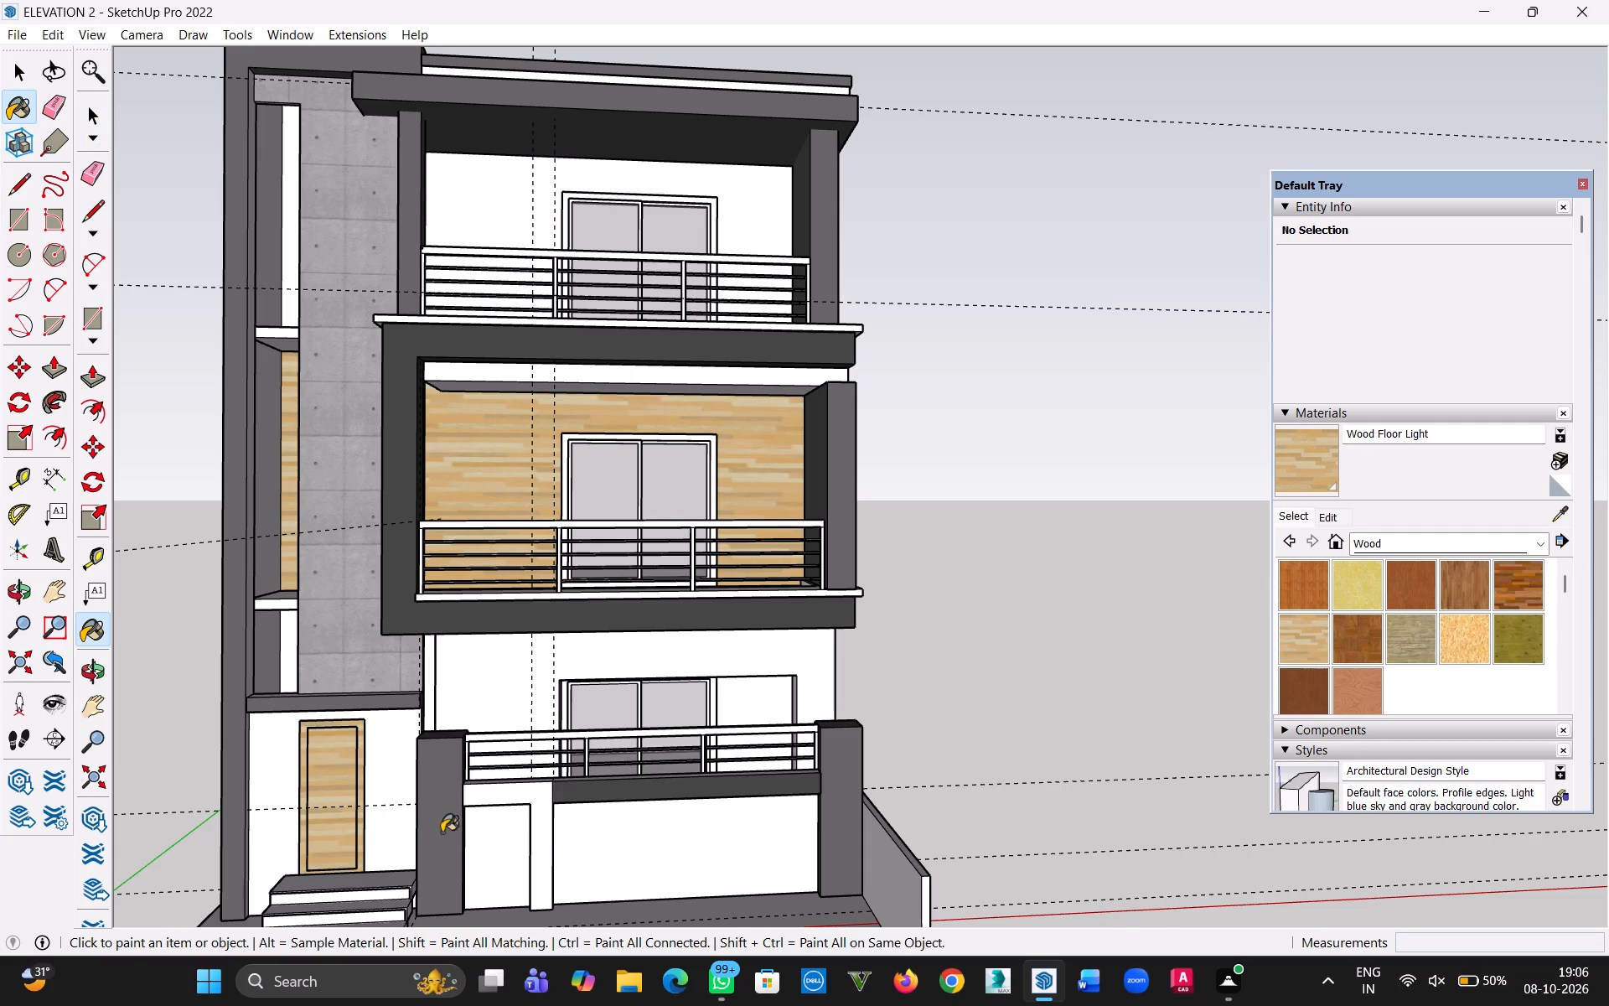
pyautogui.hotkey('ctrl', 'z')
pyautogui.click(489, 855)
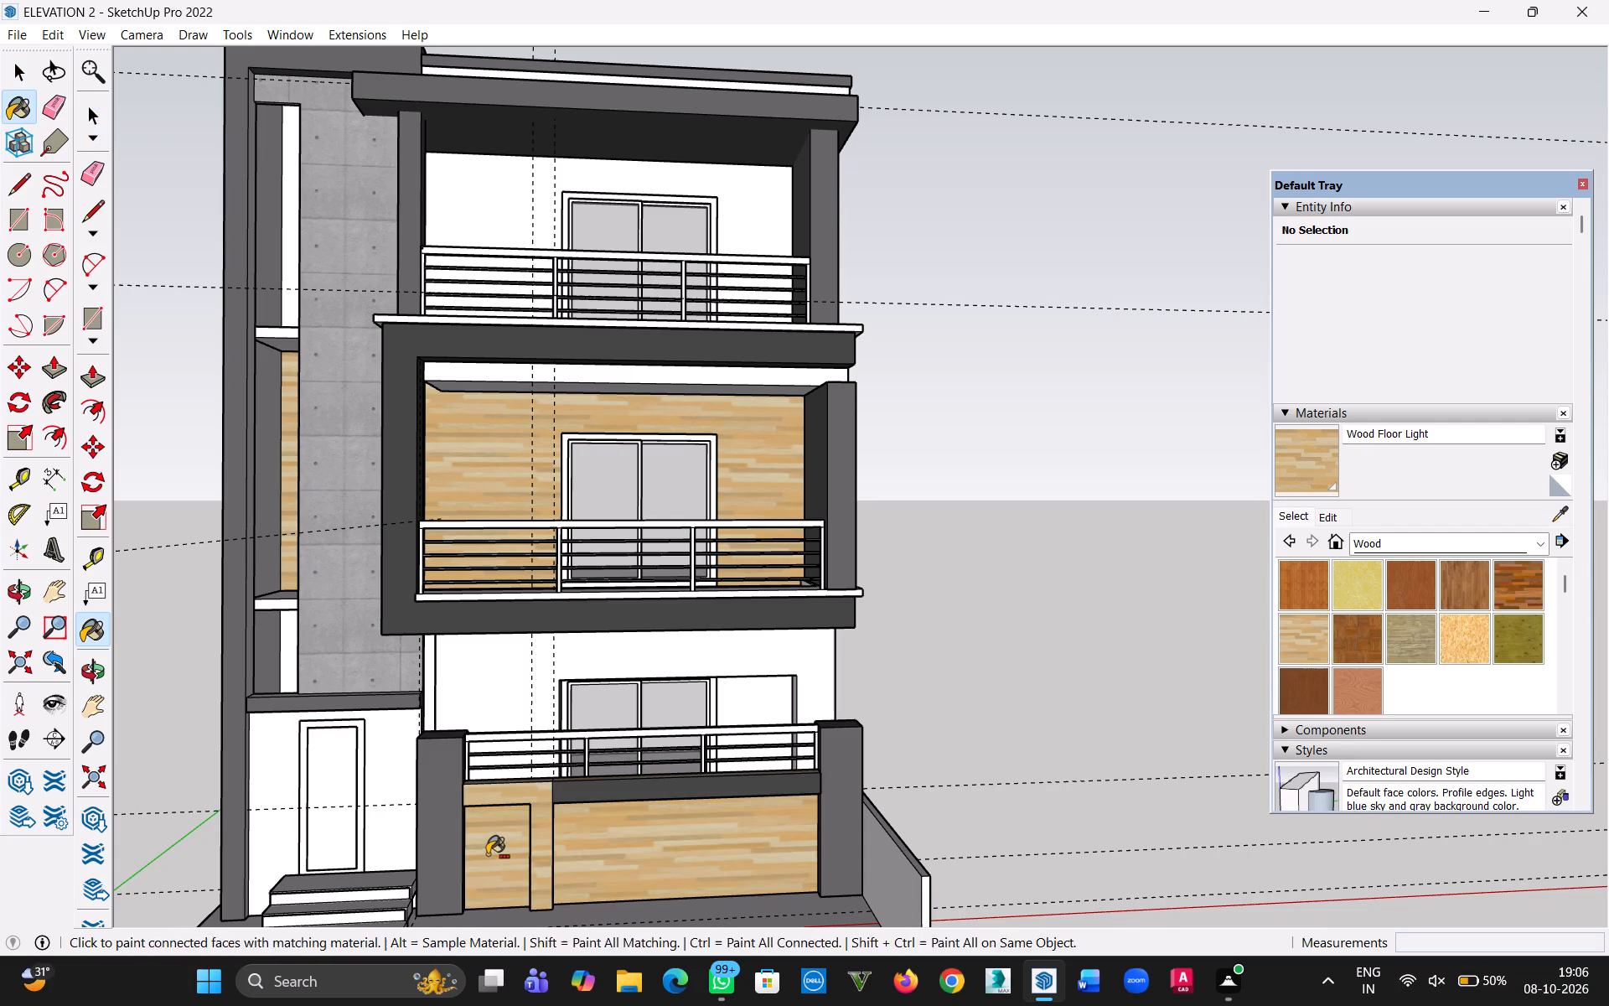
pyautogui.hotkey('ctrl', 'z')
# Inside the ground-floor front wall group, paint only the small door panel beside the pillar with Wood Floor Light.
pyautogui.click(20, 69)
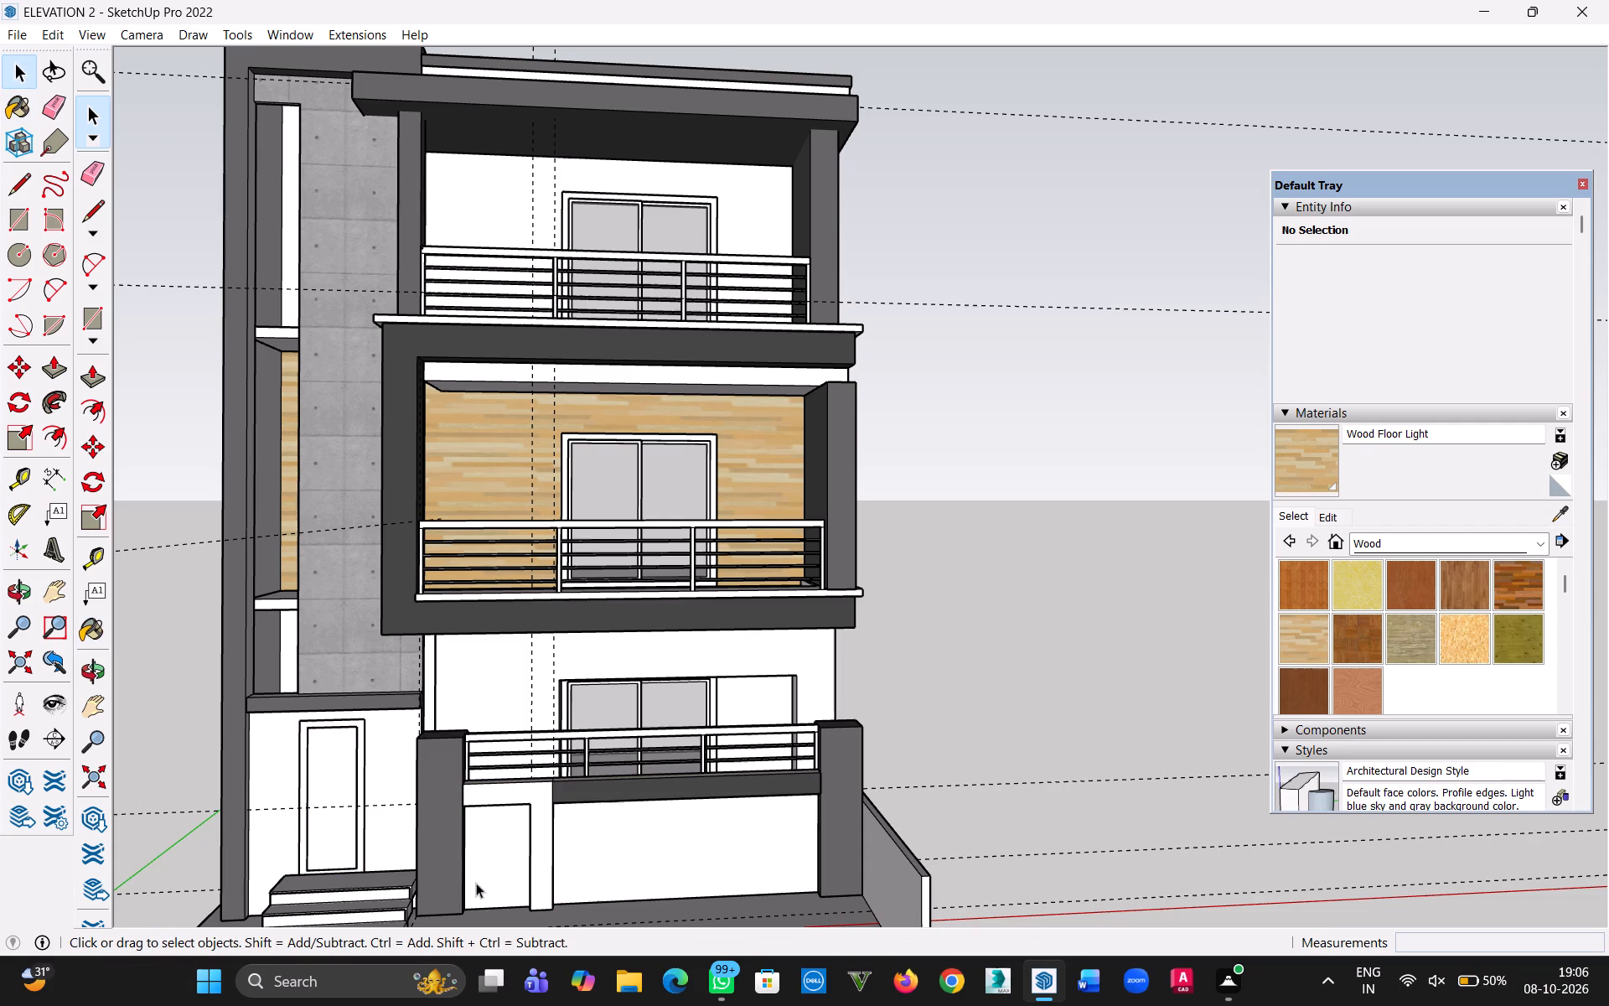
pyautogui.doubleClick(474, 864)
pyautogui.click(494, 864)
pyautogui.press('b')
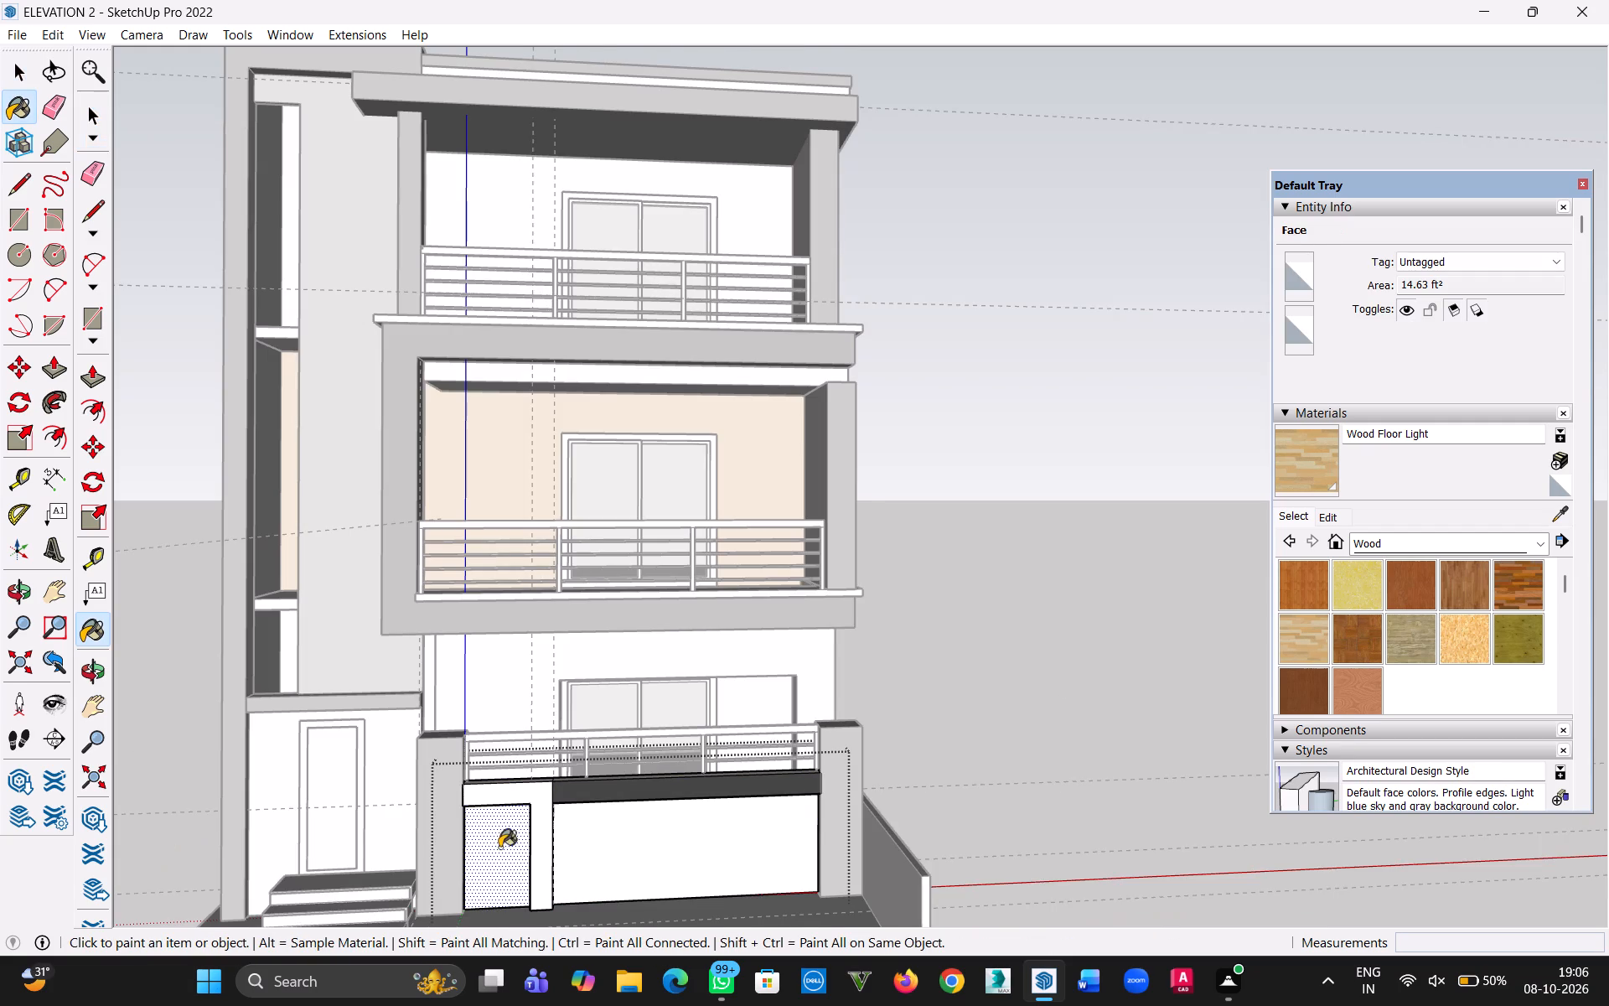
pyautogui.click(499, 848)
pyautogui.click(19, 65)
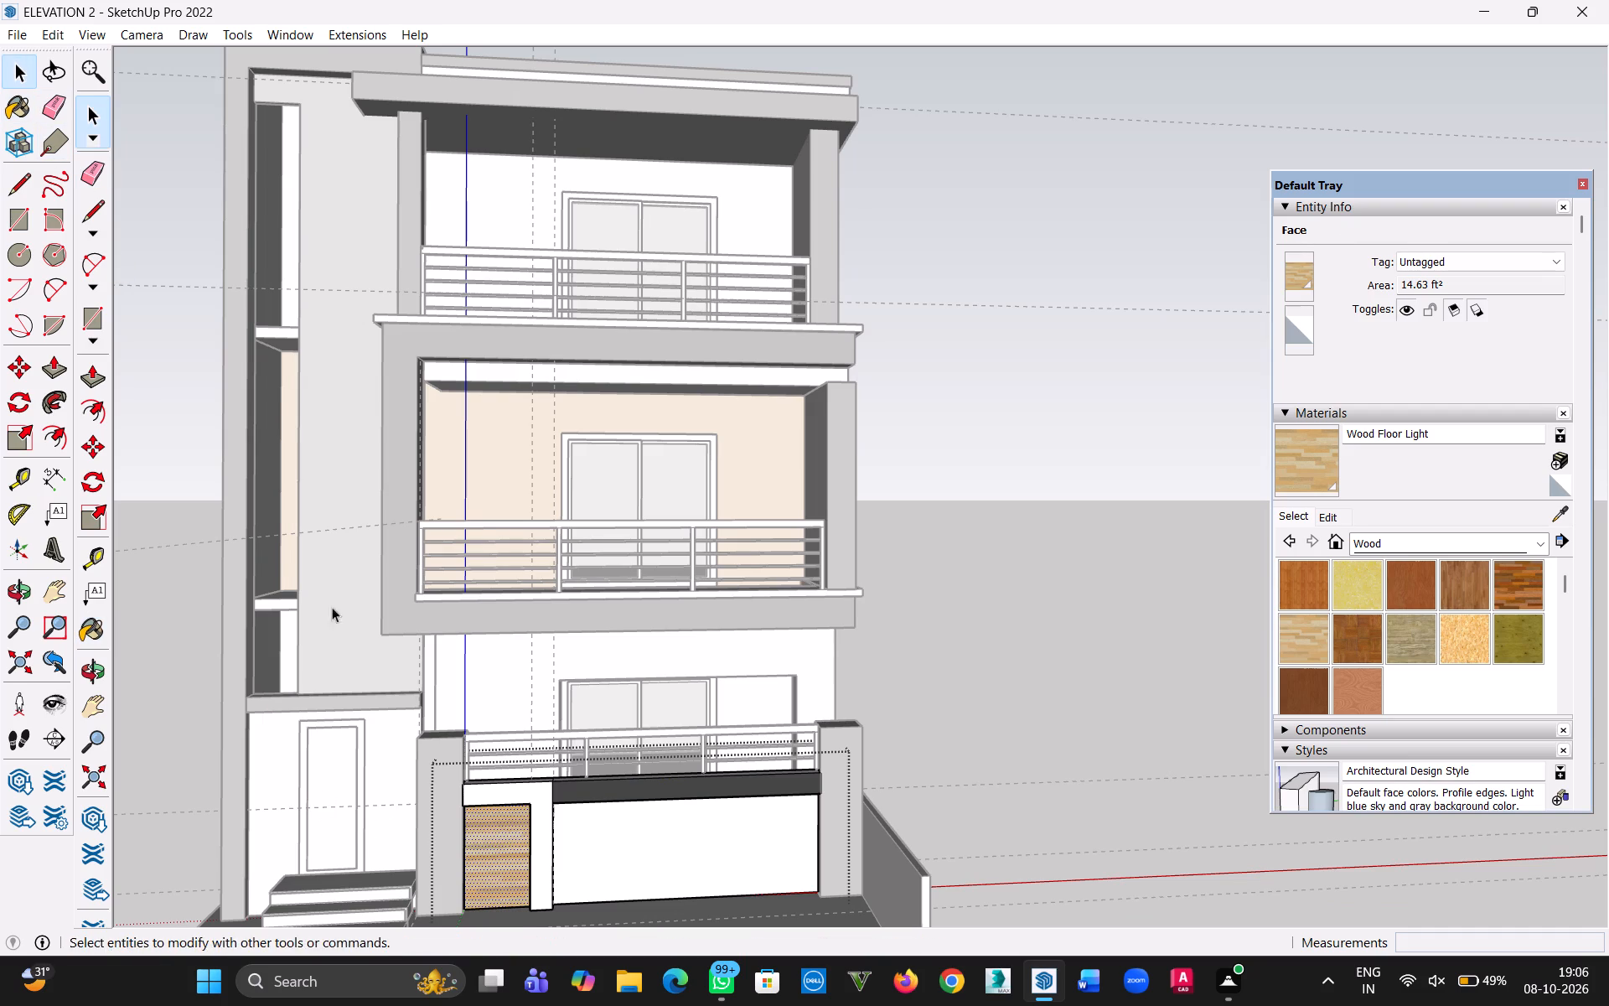
pyautogui.click(1094, 658)
# Inside the entrance door group, paint the door panel and its surrounding frame with Wood Floor Light.
pyautogui.doubleClick(327, 817)
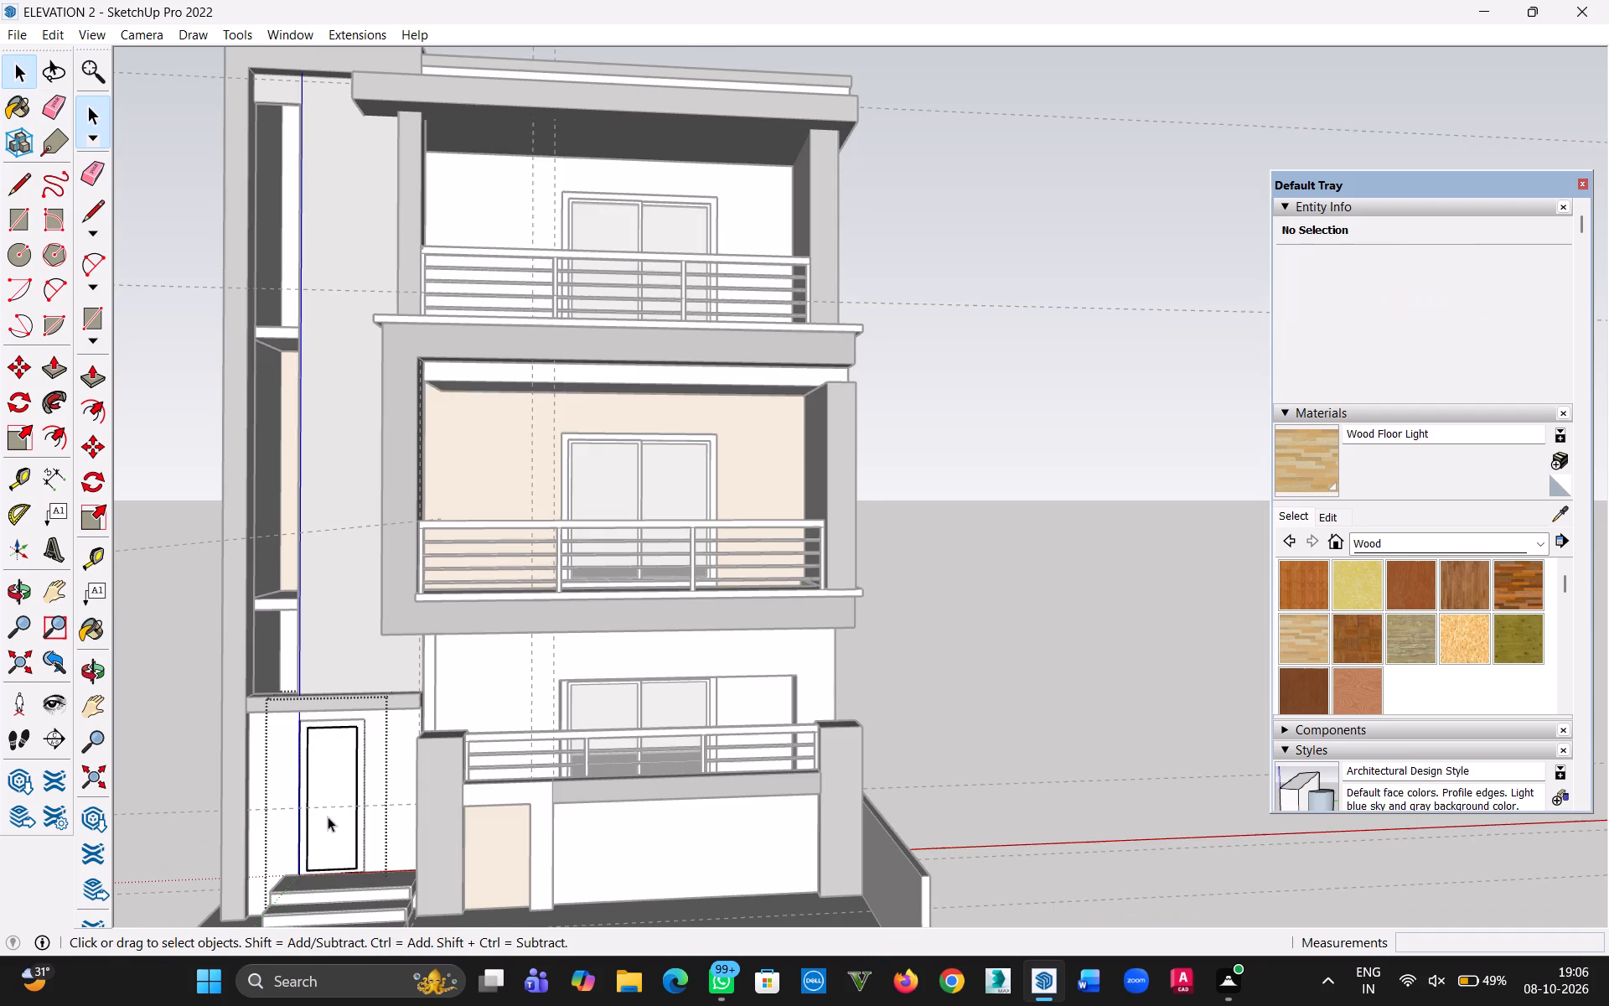
pyautogui.click(328, 807)
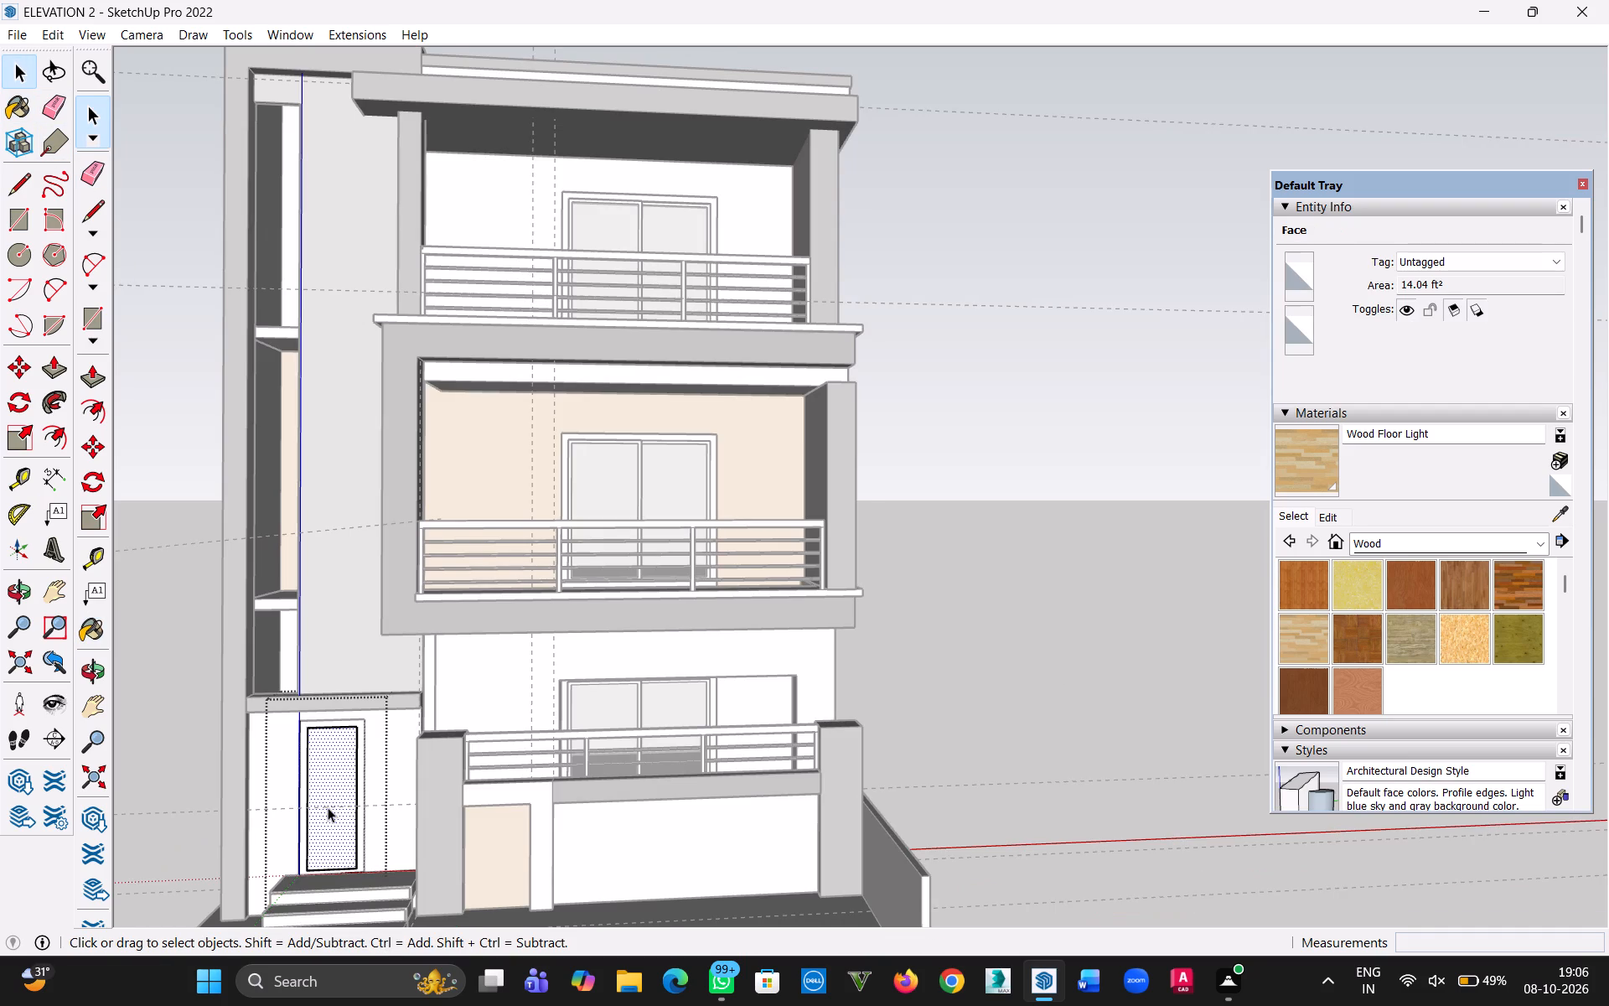
pyautogui.scroll(9, 328, 807)
pyautogui.press('b')
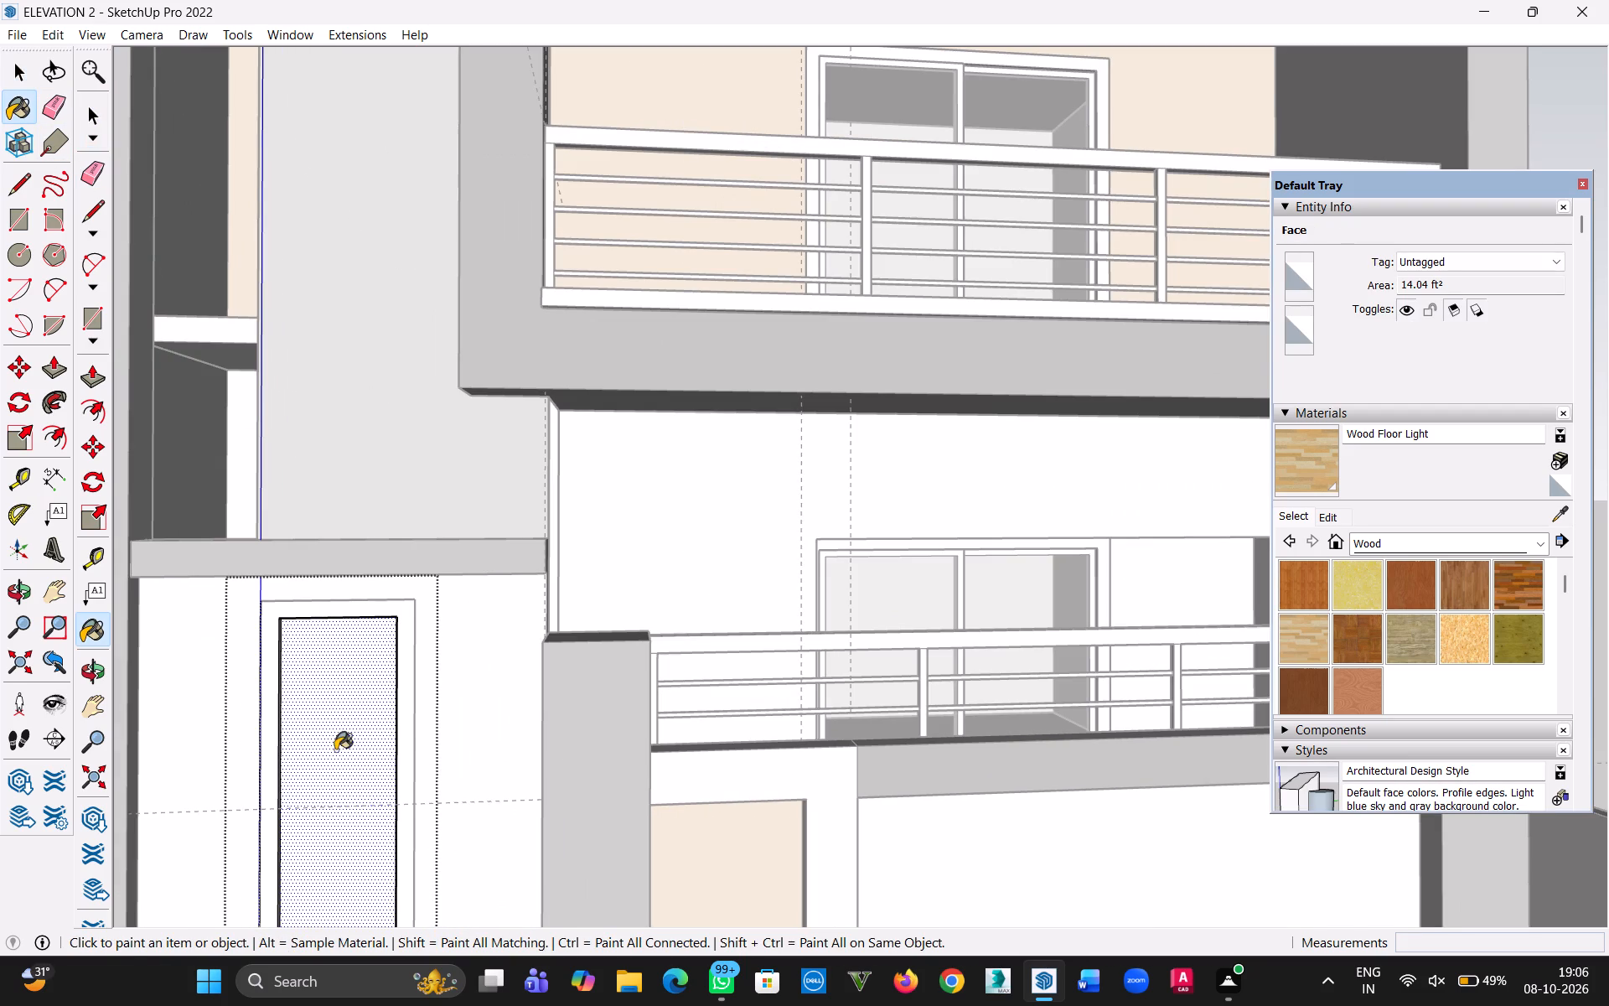
pyautogui.click(335, 750)
pyautogui.click(402, 734)
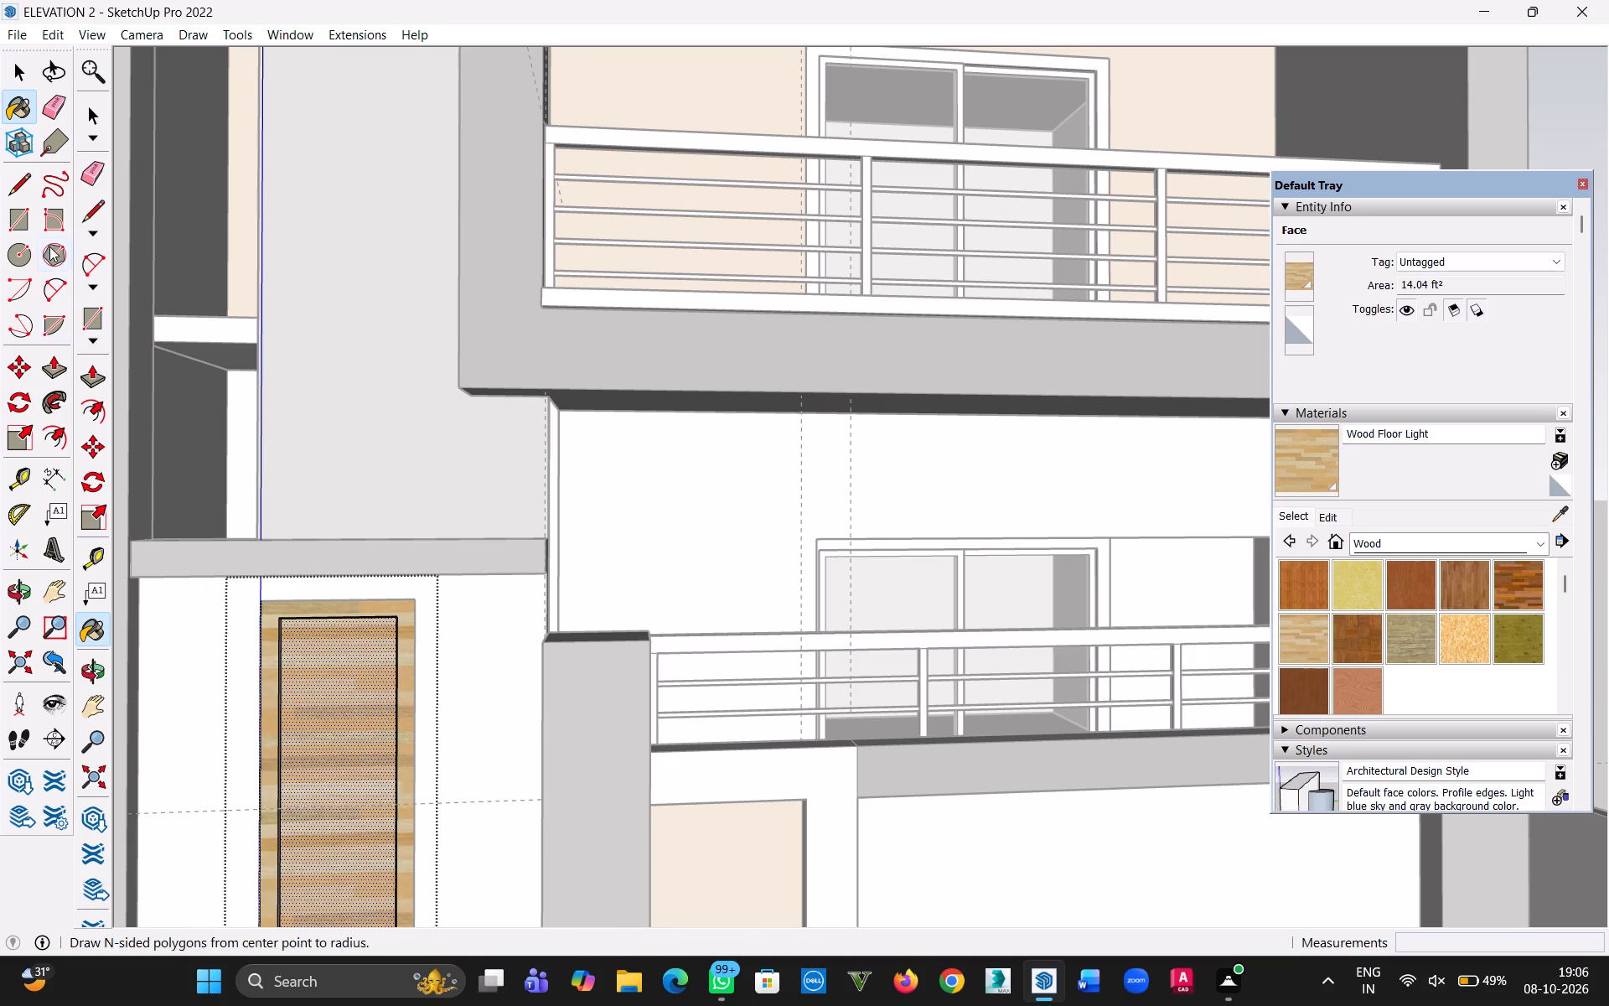
pyautogui.click(17, 74)
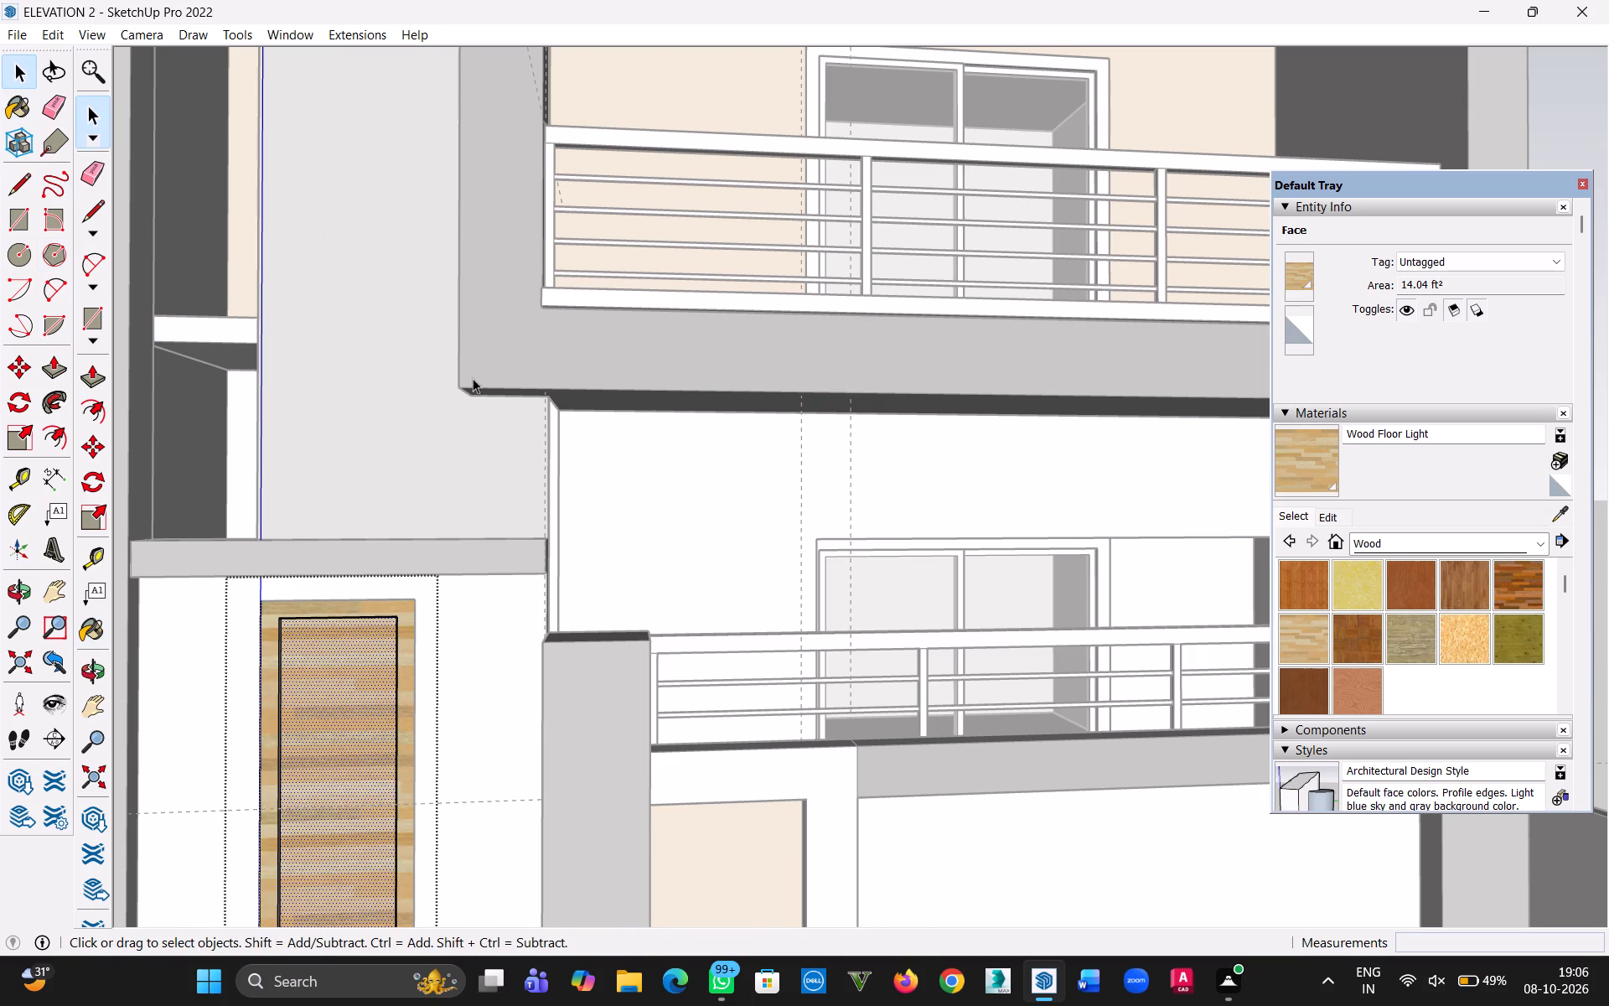
pyautogui.scroll(-13, 502, 469)
pyautogui.click(939, 500)
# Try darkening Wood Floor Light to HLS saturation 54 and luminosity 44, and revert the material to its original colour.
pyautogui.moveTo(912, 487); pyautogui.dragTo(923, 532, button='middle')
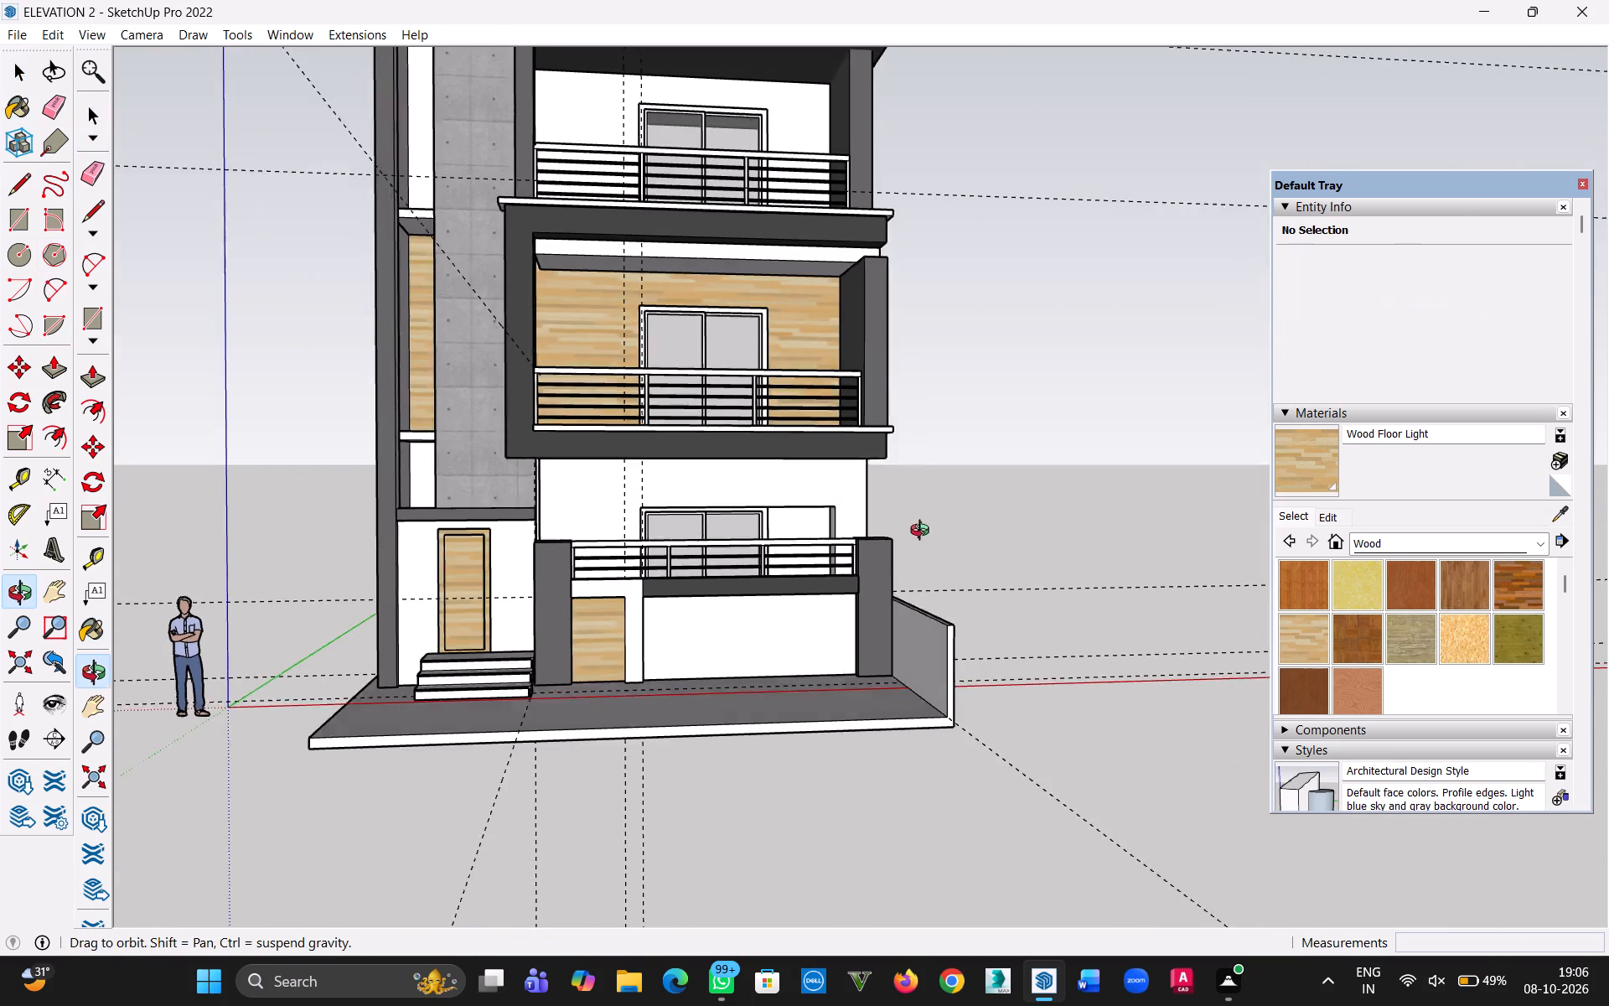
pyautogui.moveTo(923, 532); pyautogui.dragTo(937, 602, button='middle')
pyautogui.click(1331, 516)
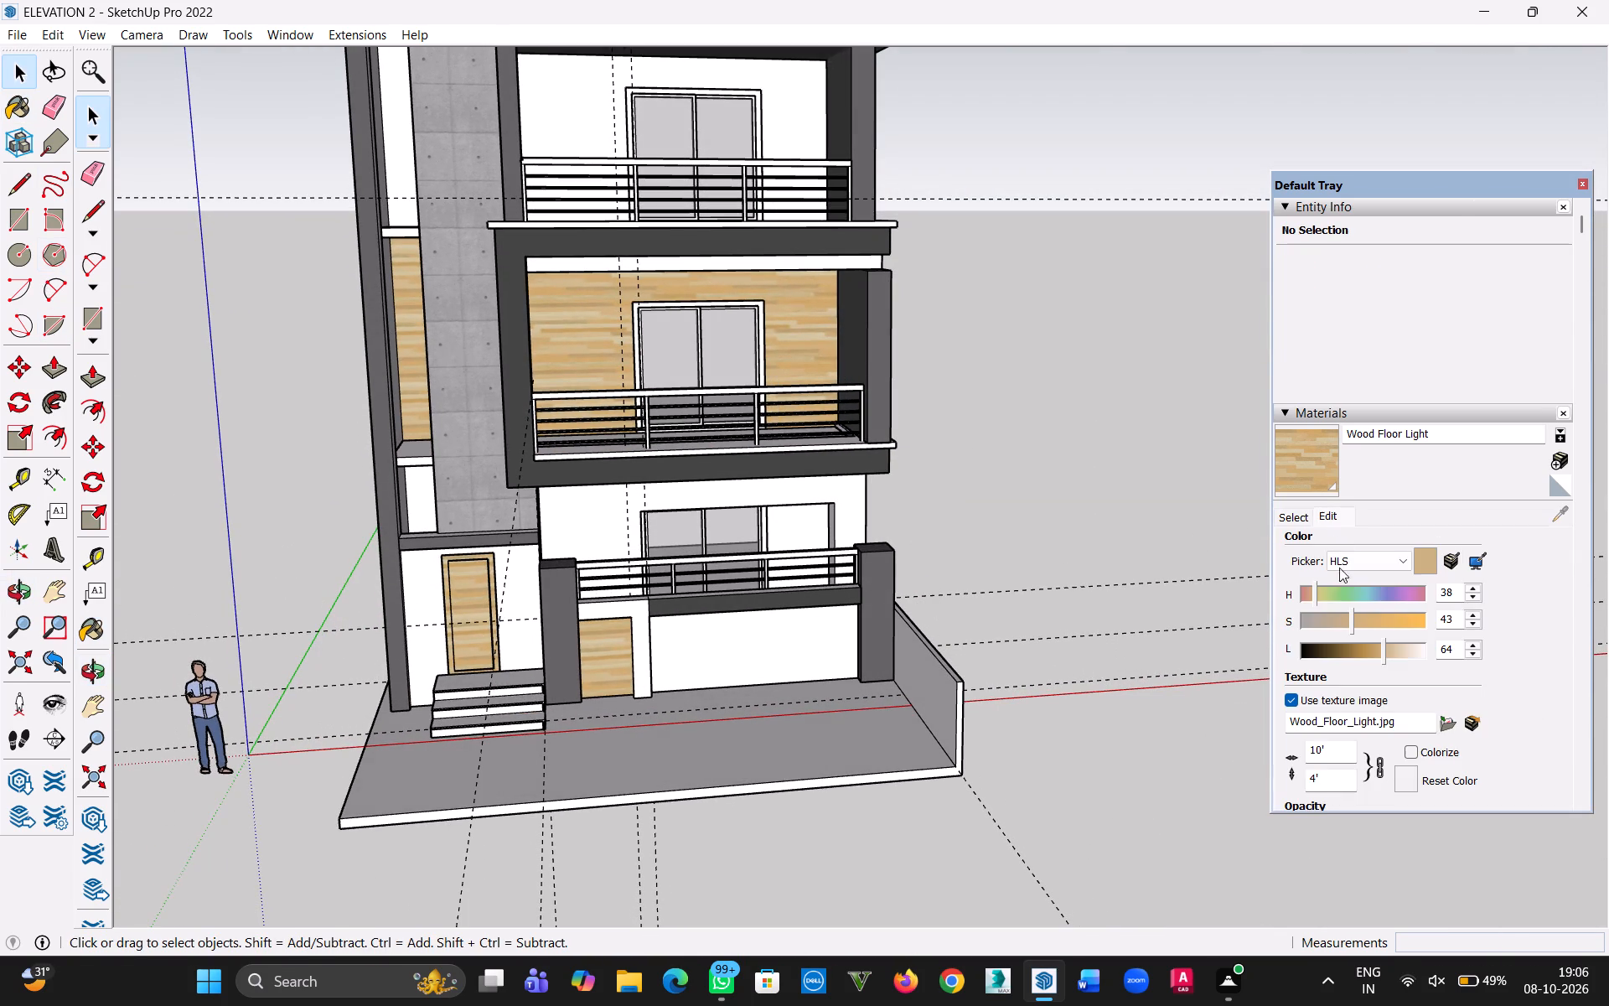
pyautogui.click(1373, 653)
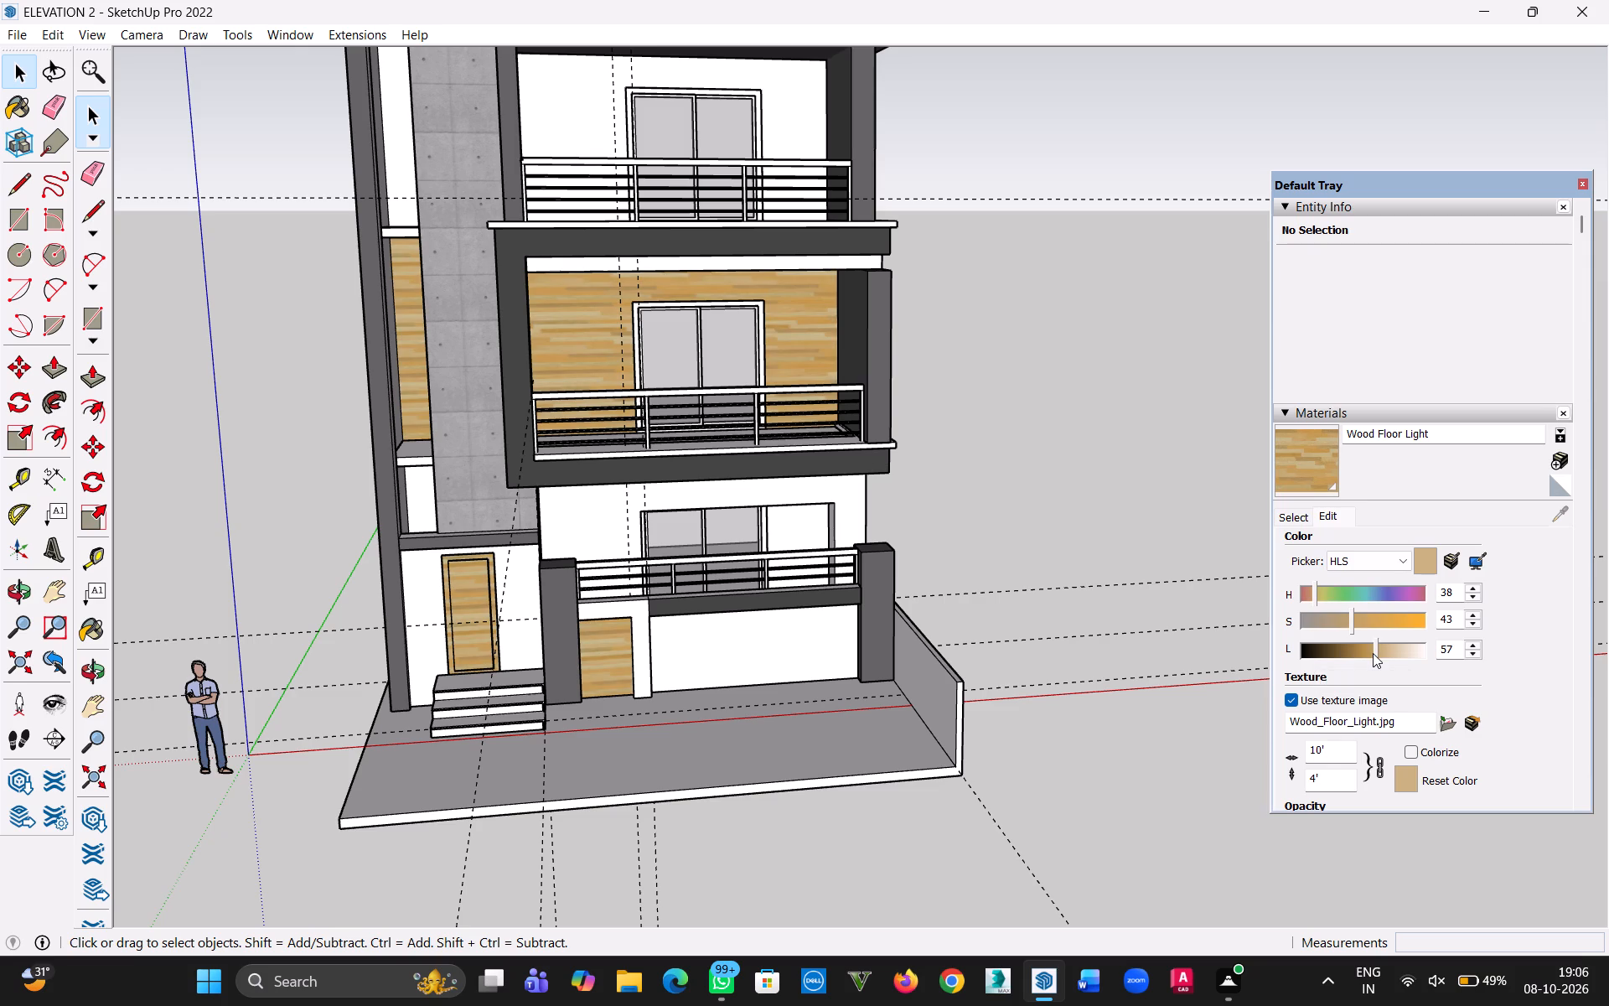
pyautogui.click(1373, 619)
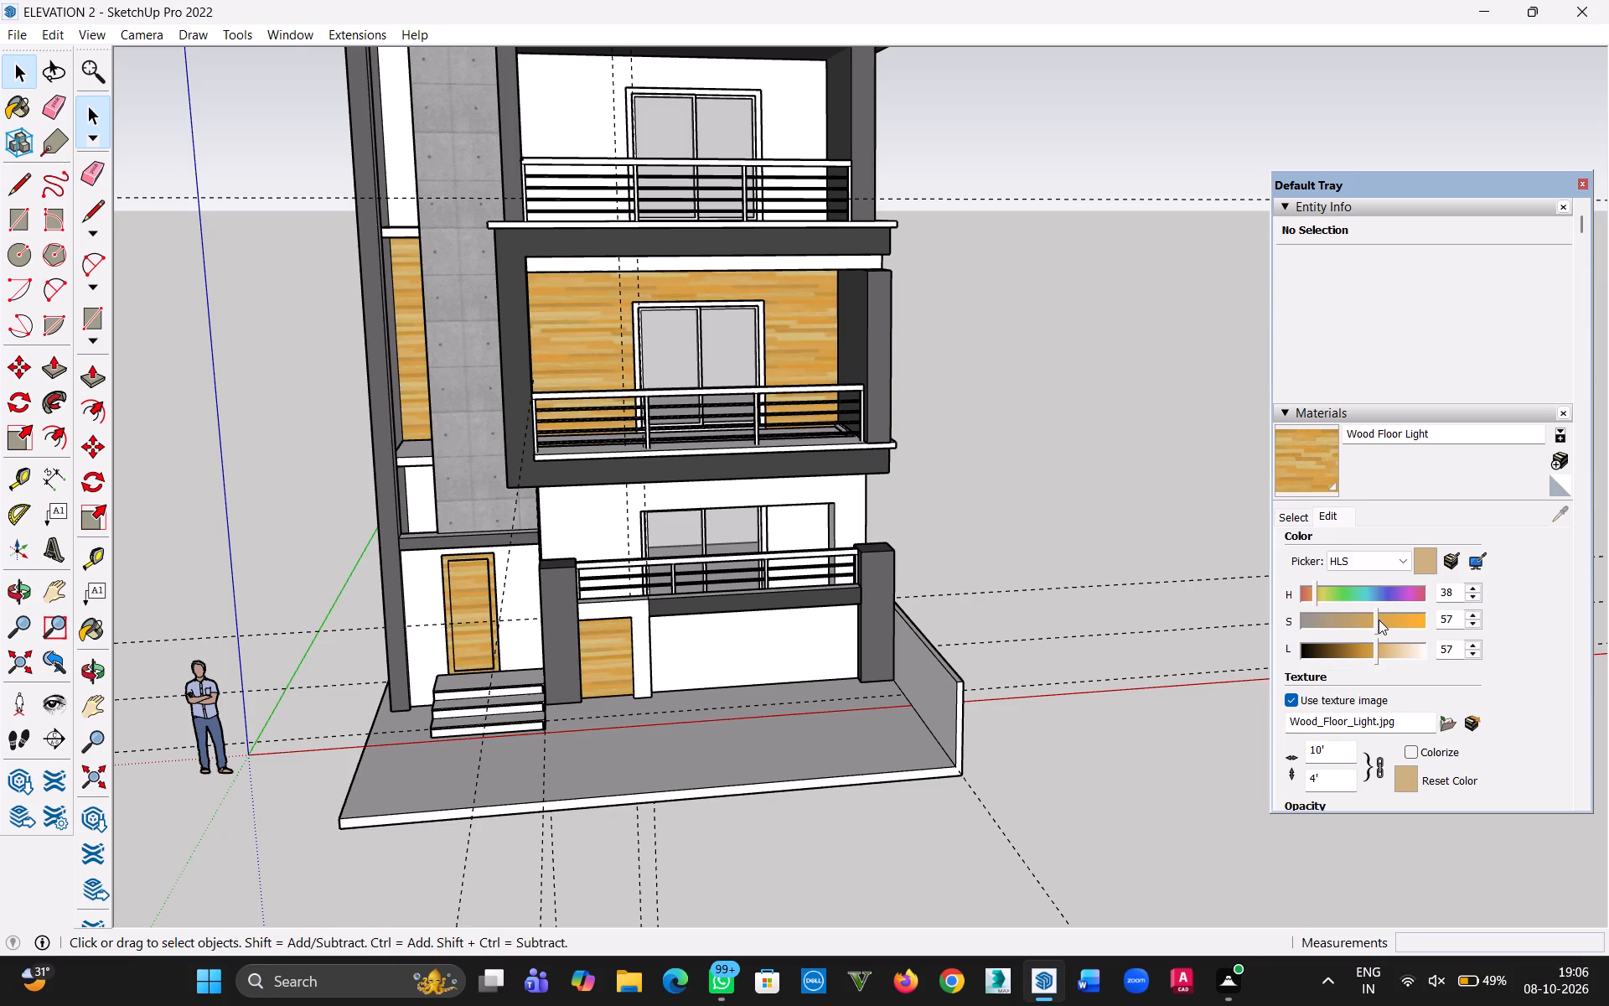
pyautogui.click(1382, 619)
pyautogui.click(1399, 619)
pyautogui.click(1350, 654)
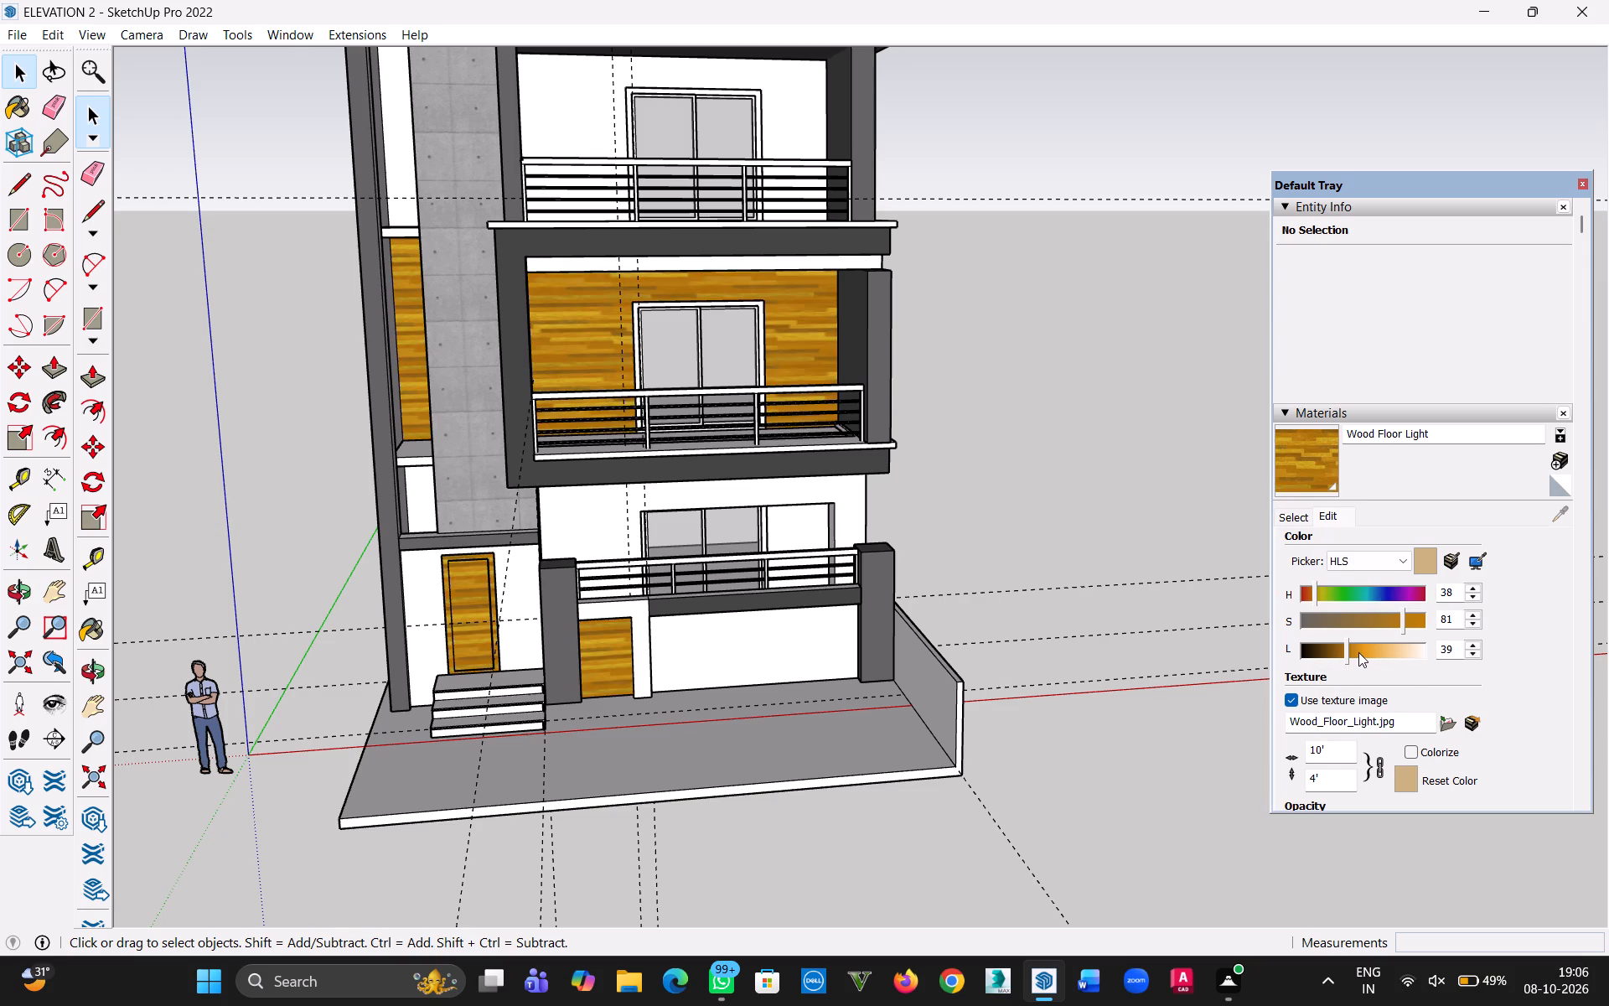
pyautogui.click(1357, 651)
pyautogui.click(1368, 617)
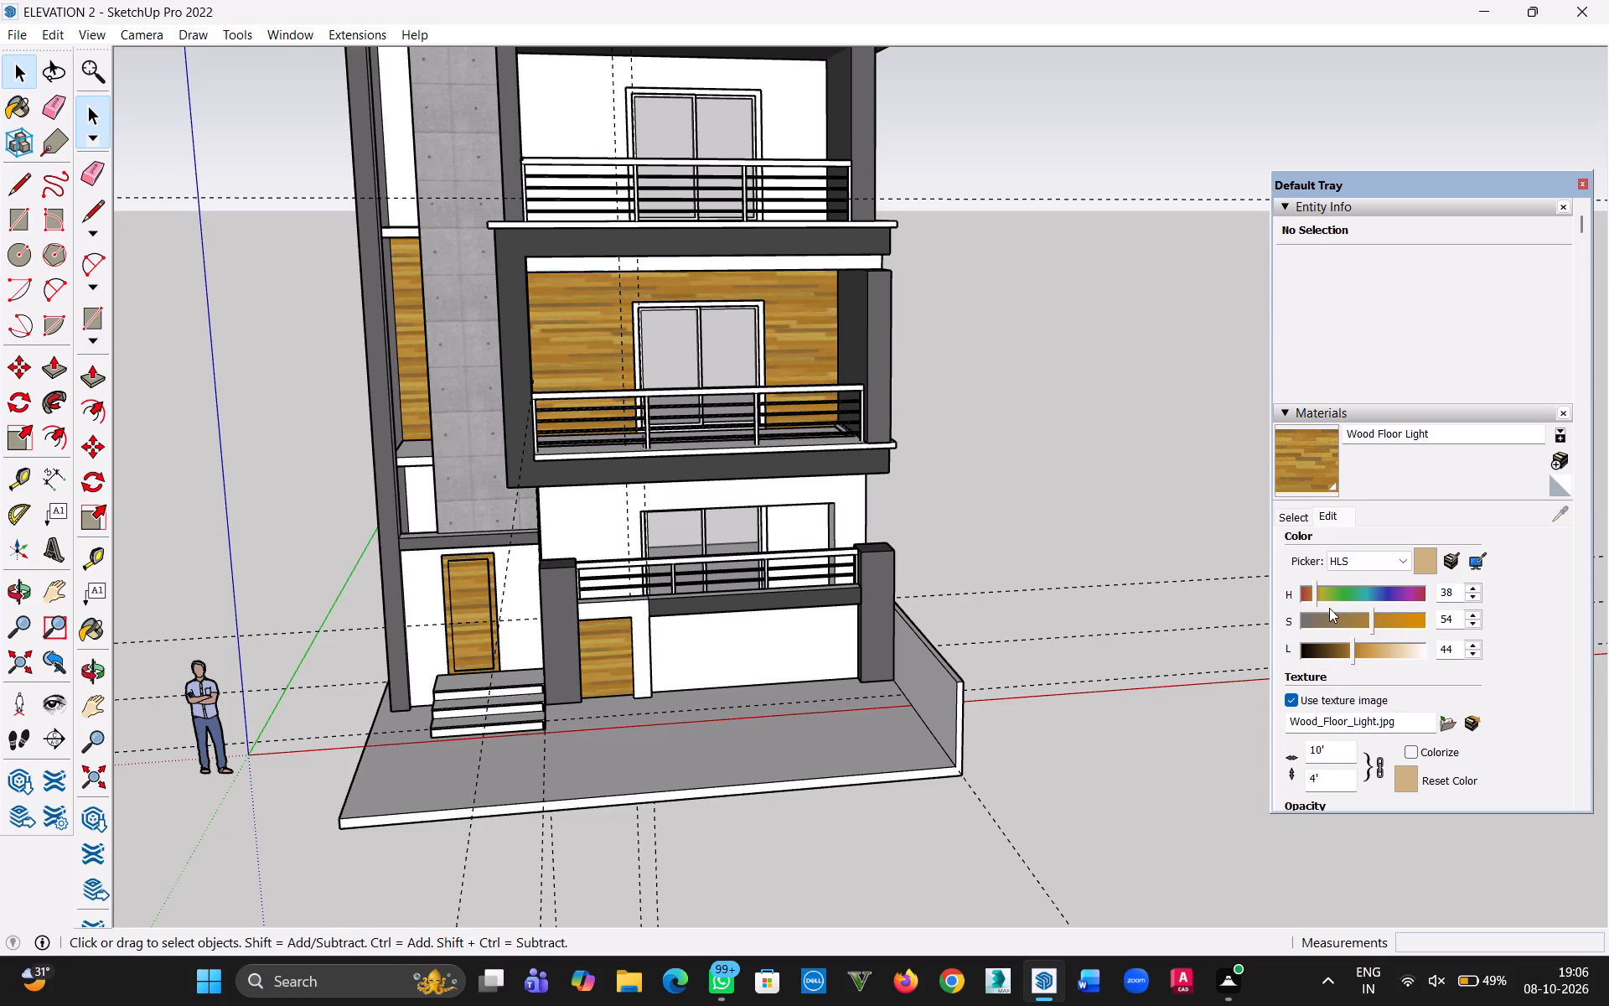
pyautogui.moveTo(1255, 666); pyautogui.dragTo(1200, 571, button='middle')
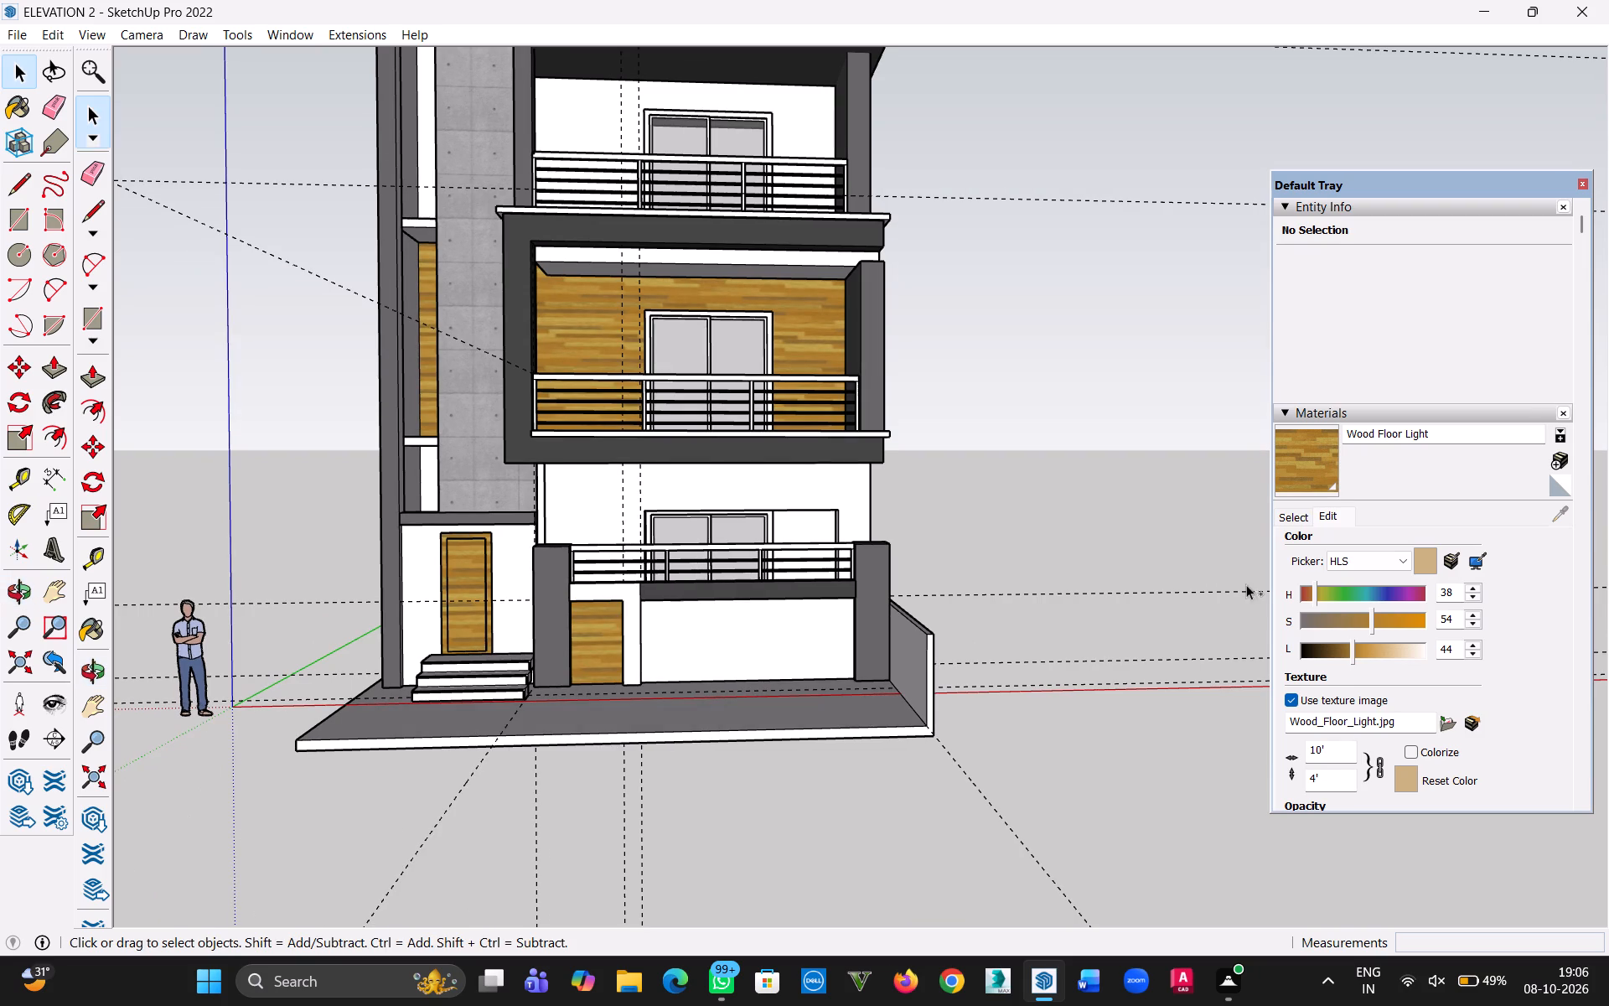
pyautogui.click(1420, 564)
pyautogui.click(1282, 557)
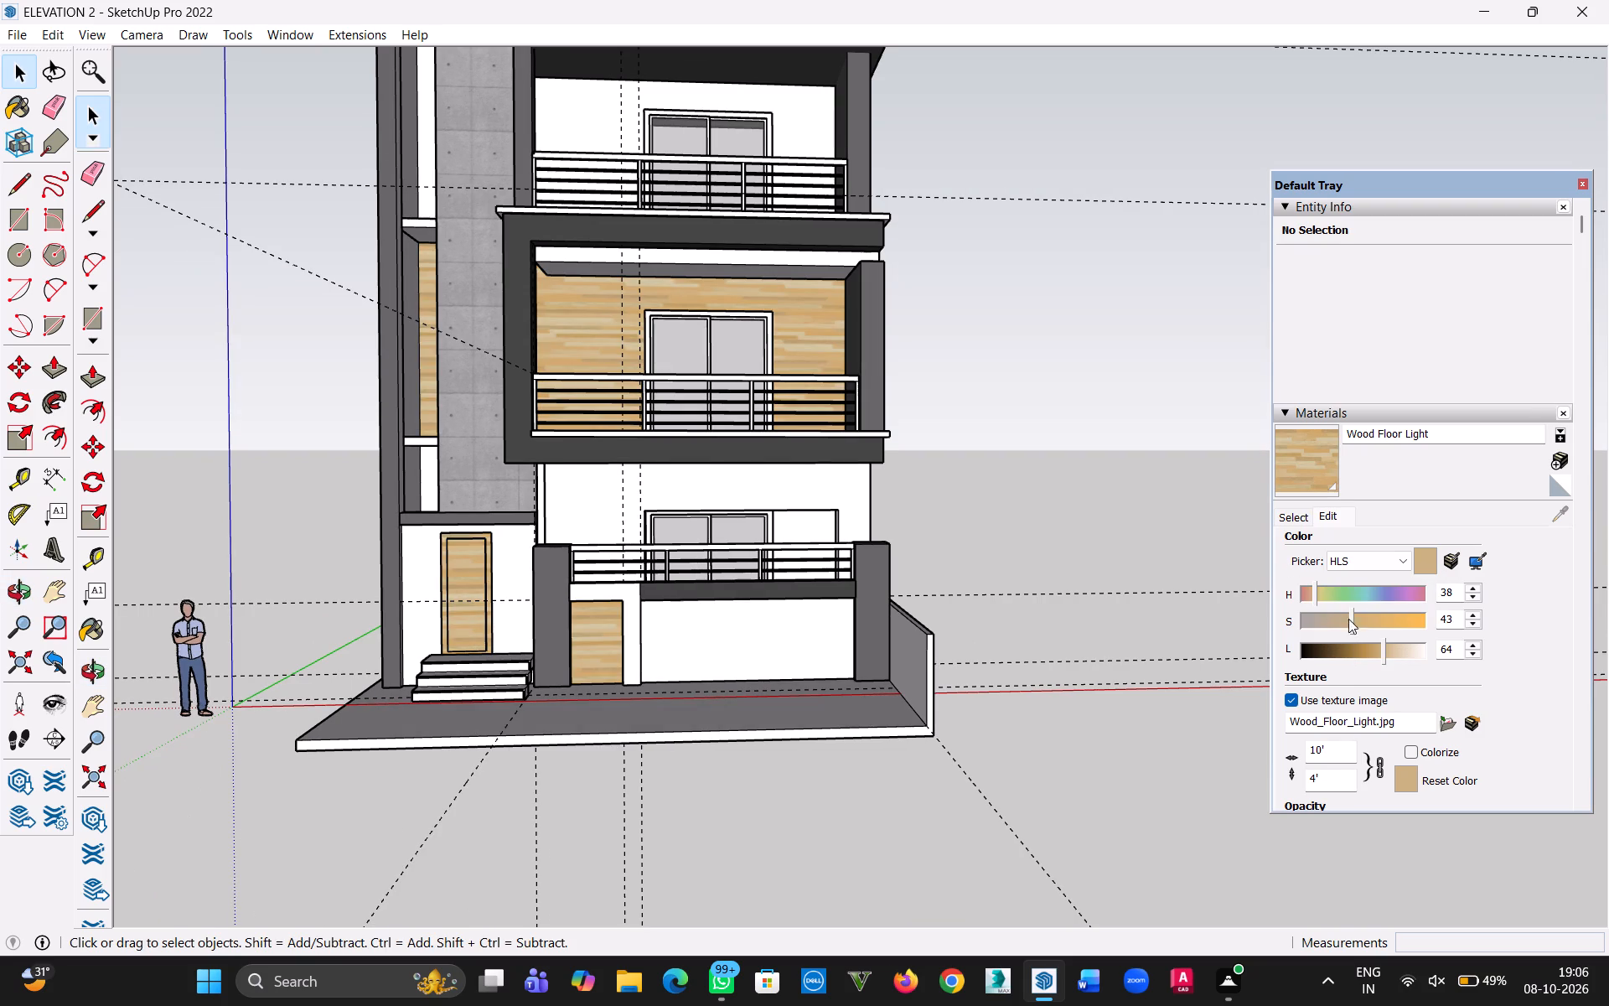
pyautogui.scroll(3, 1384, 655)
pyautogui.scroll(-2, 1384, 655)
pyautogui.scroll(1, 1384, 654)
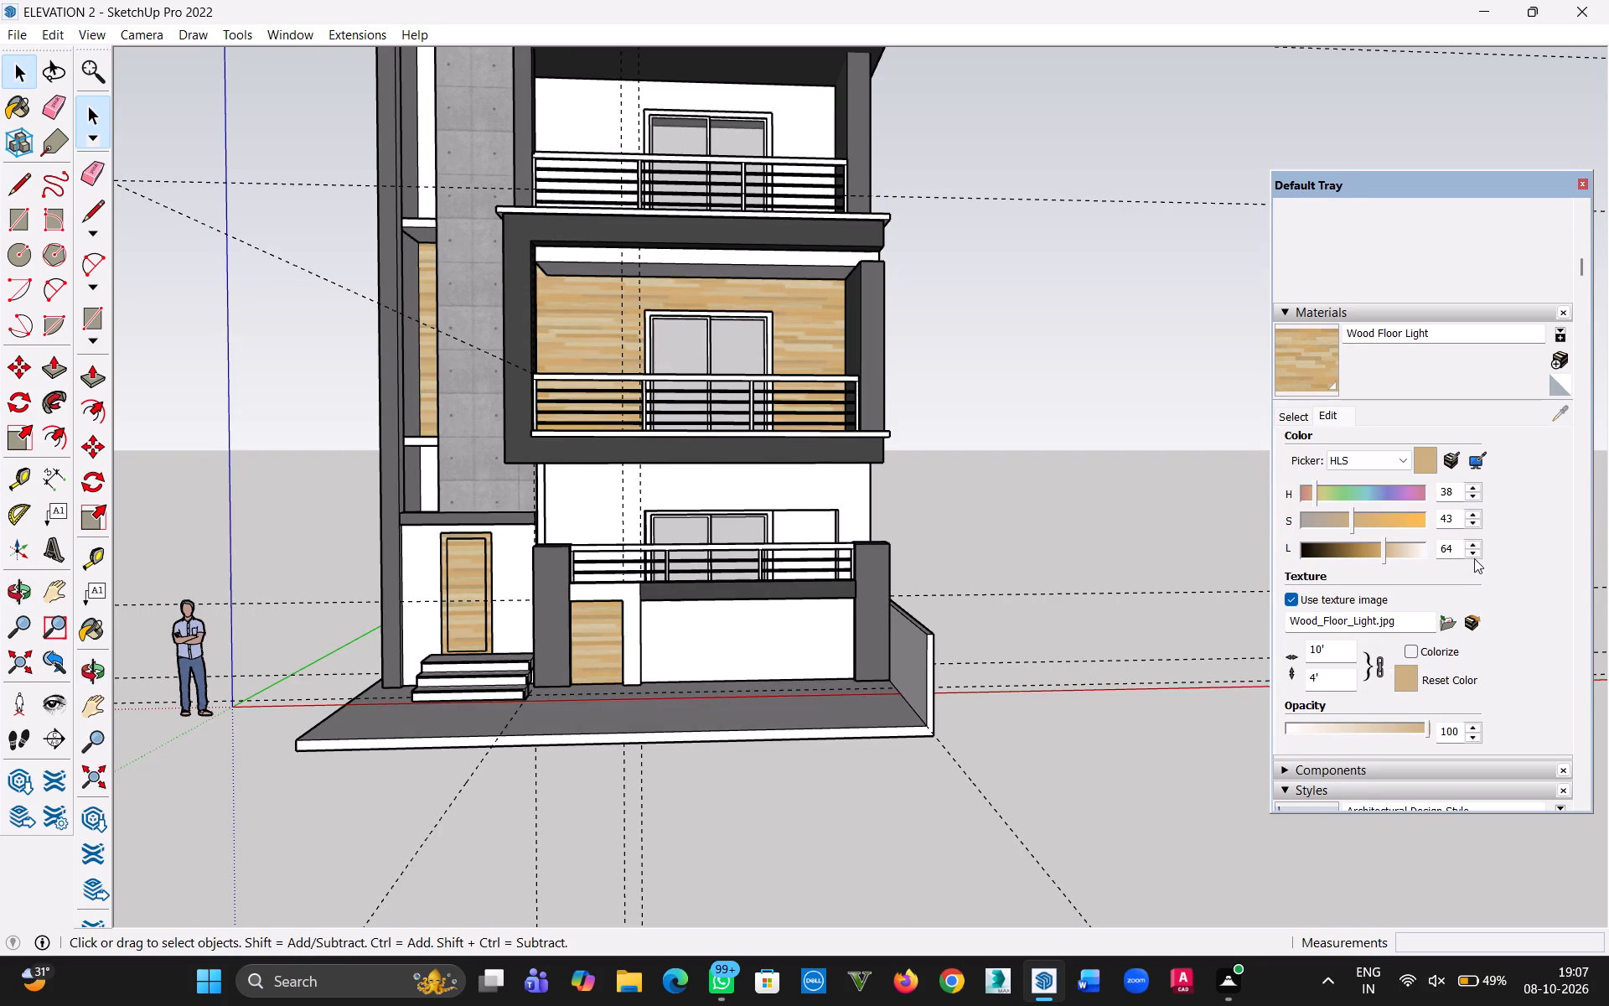
# Adjust the Wood Floor Light material to HLS luminosity 55 and saturation 50.
pyautogui.doubleClick(1474, 557)
pyautogui.tripleClick(1474, 557)
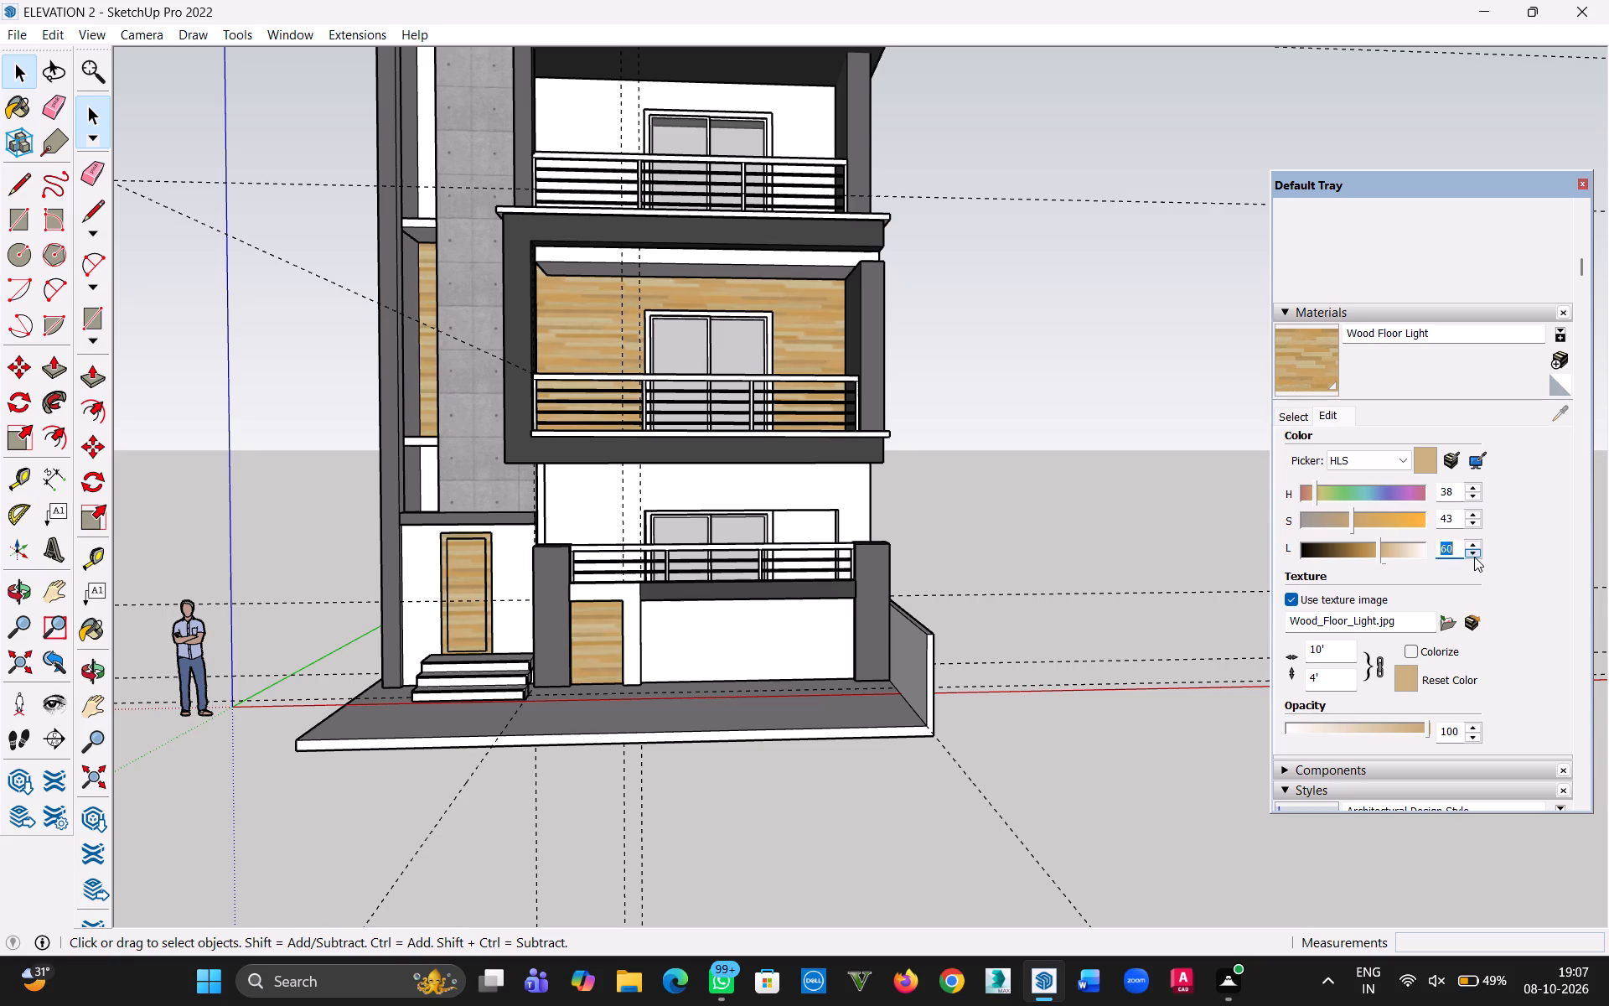
pyautogui.click(1474, 557)
pyautogui.doubleClick(1474, 557)
pyautogui.click(1474, 557)
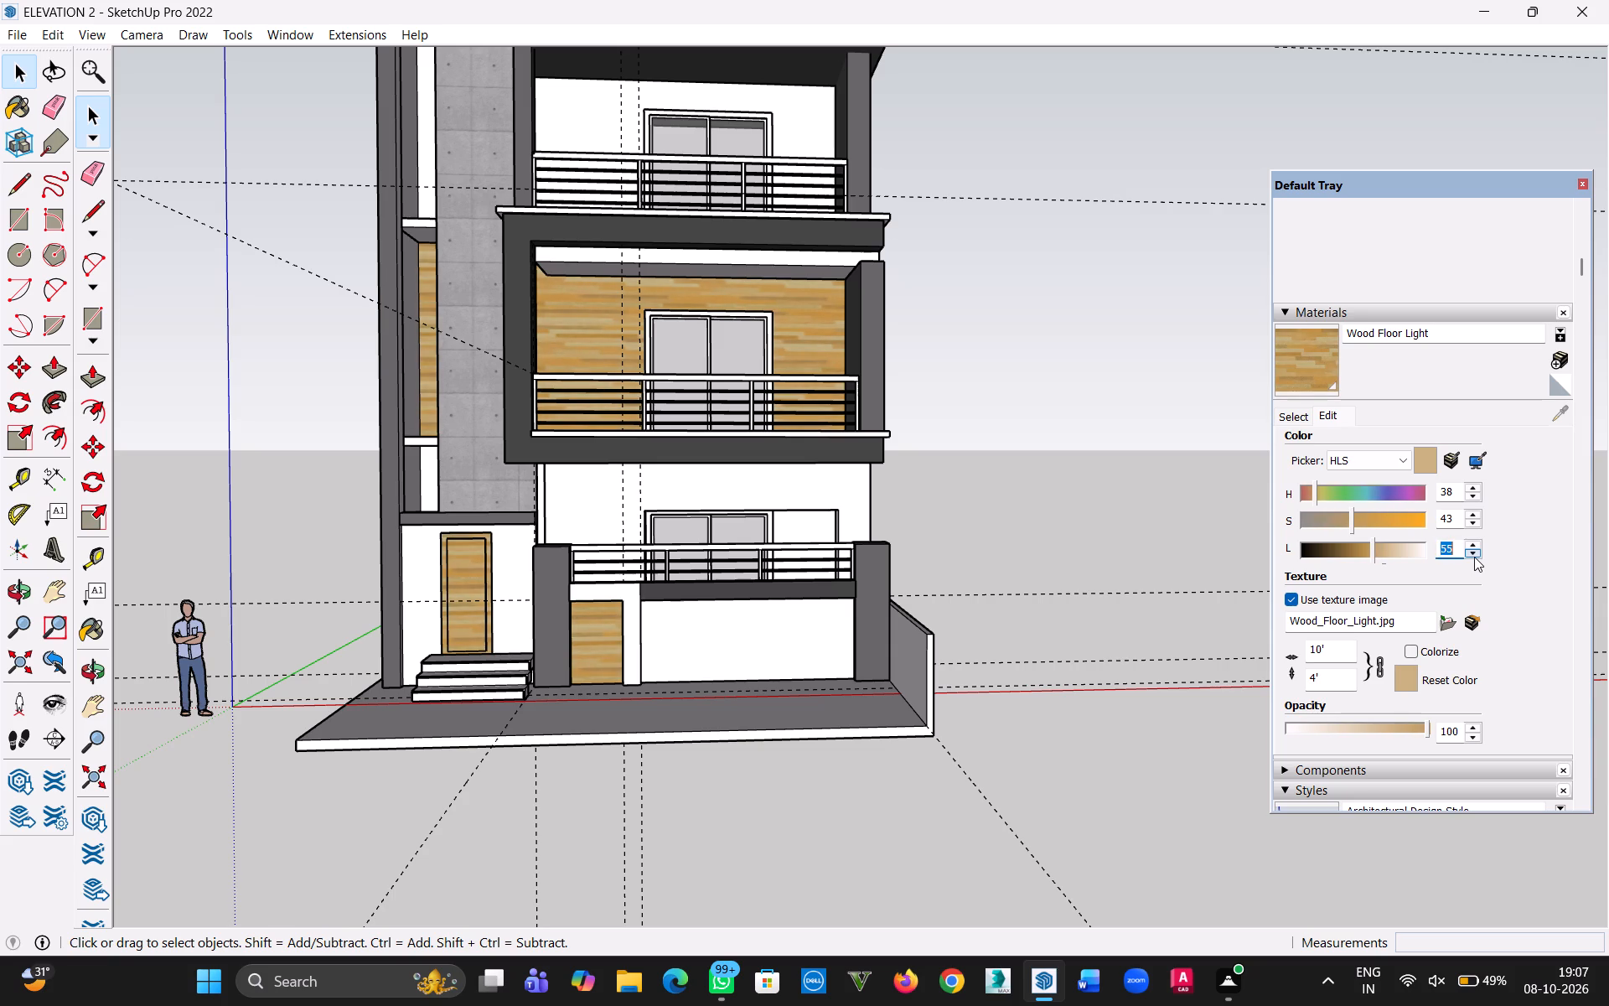
pyautogui.click(1143, 417)
pyautogui.click(13, 63)
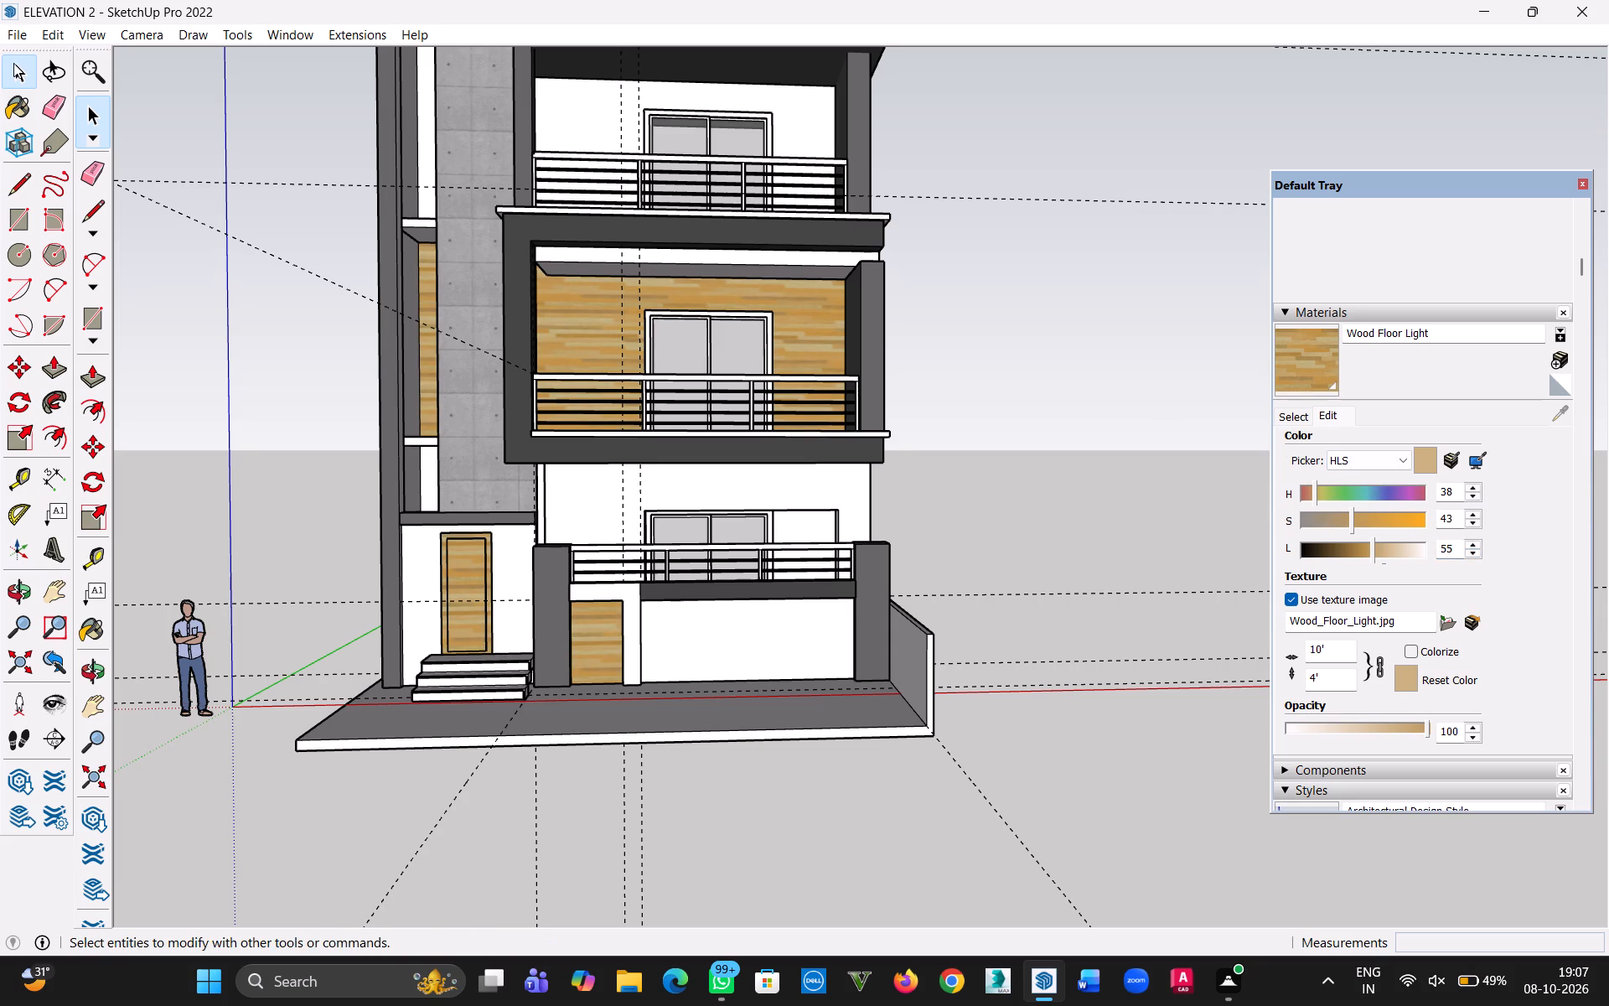
pyautogui.click(201, 128)
pyautogui.moveTo(346, 214); pyautogui.dragTo(391, 340, button='middle')
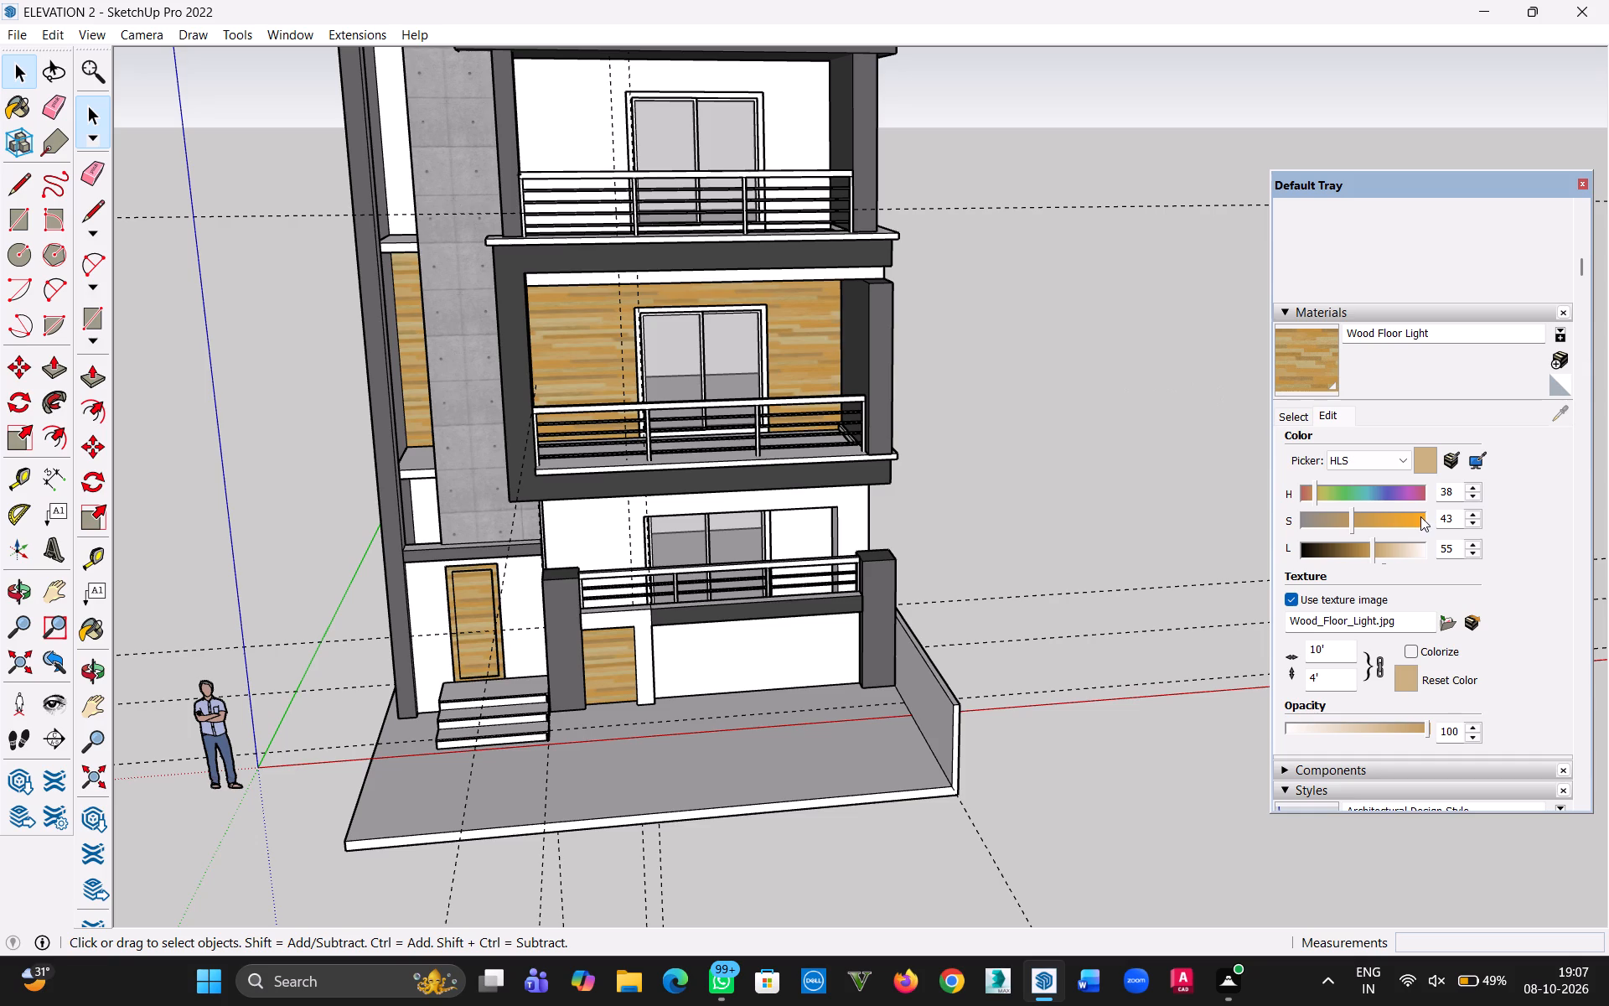
pyautogui.tripleClick(1471, 515)
pyautogui.click(1471, 515)
pyautogui.tripleClick(1471, 515)
pyautogui.click(1099, 369)
pyautogui.moveTo(882, 469); pyautogui.dragTo(855, 409, button='middle')
pyautogui.scroll(1, 859, 414)
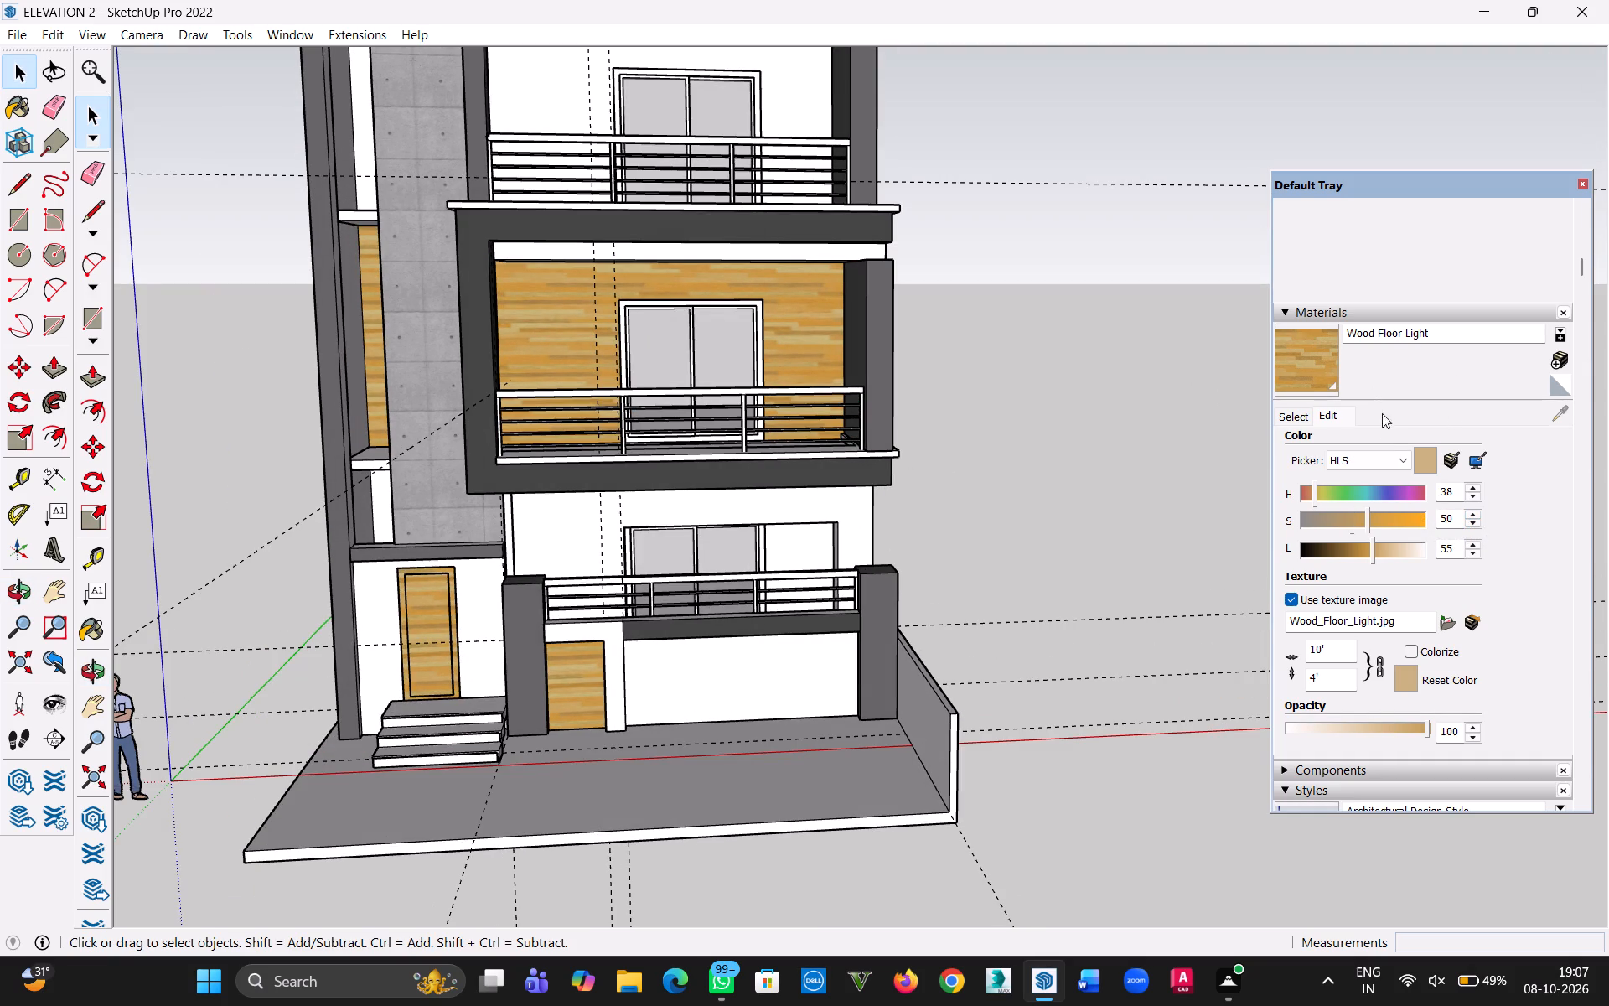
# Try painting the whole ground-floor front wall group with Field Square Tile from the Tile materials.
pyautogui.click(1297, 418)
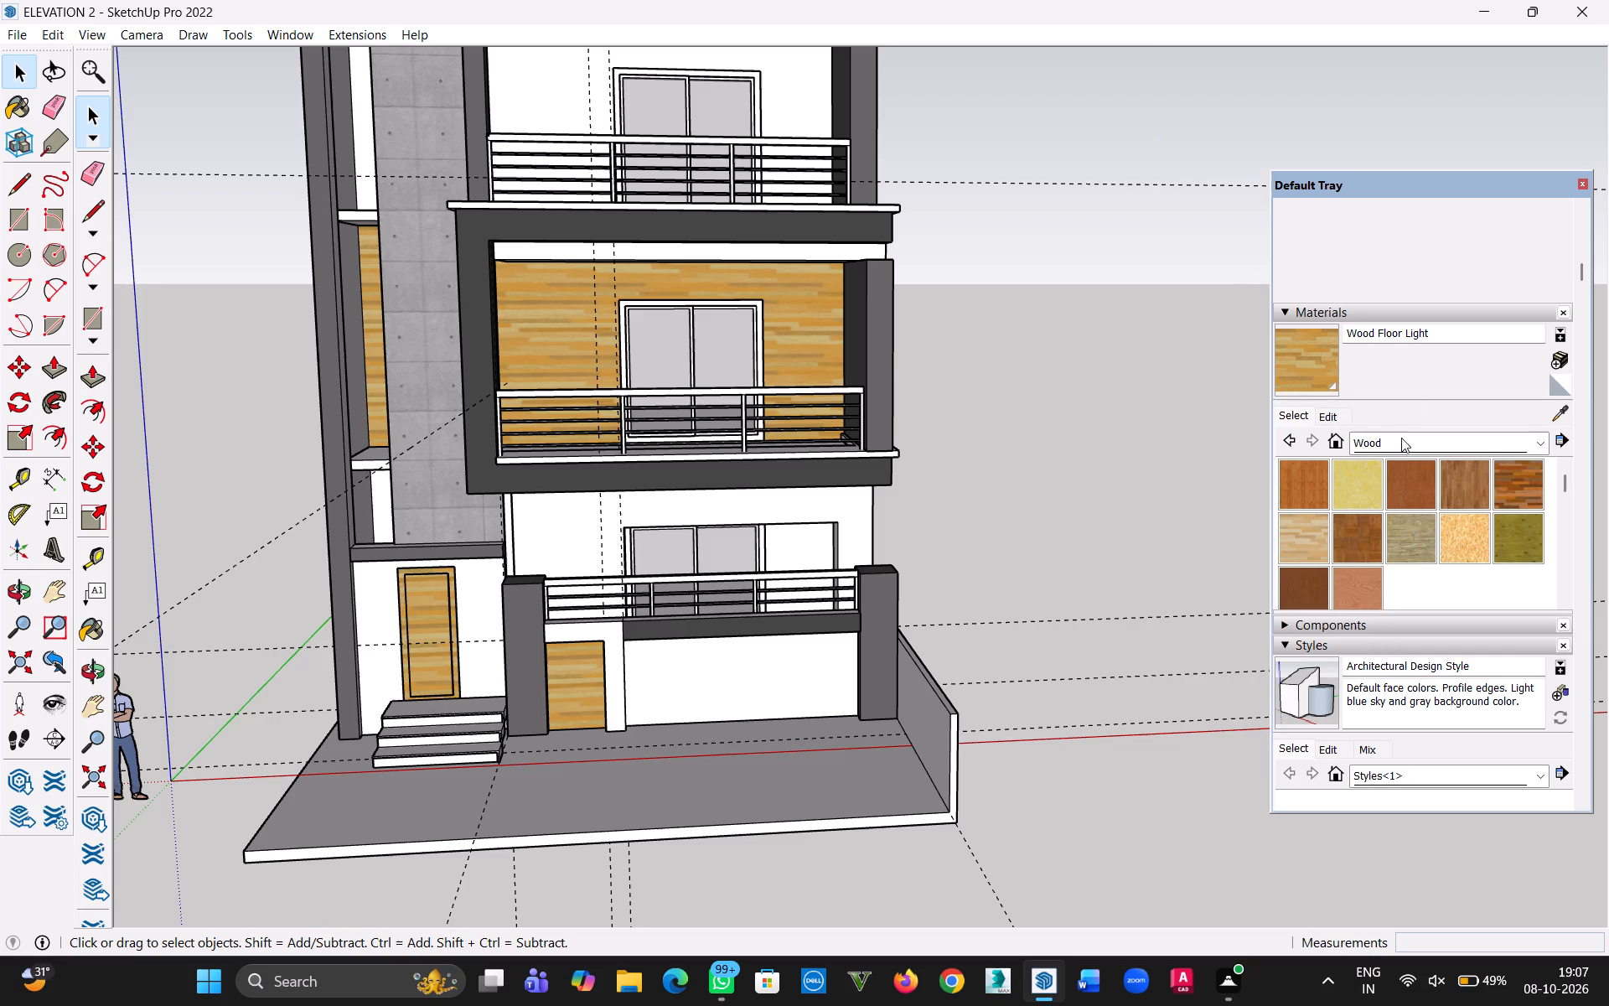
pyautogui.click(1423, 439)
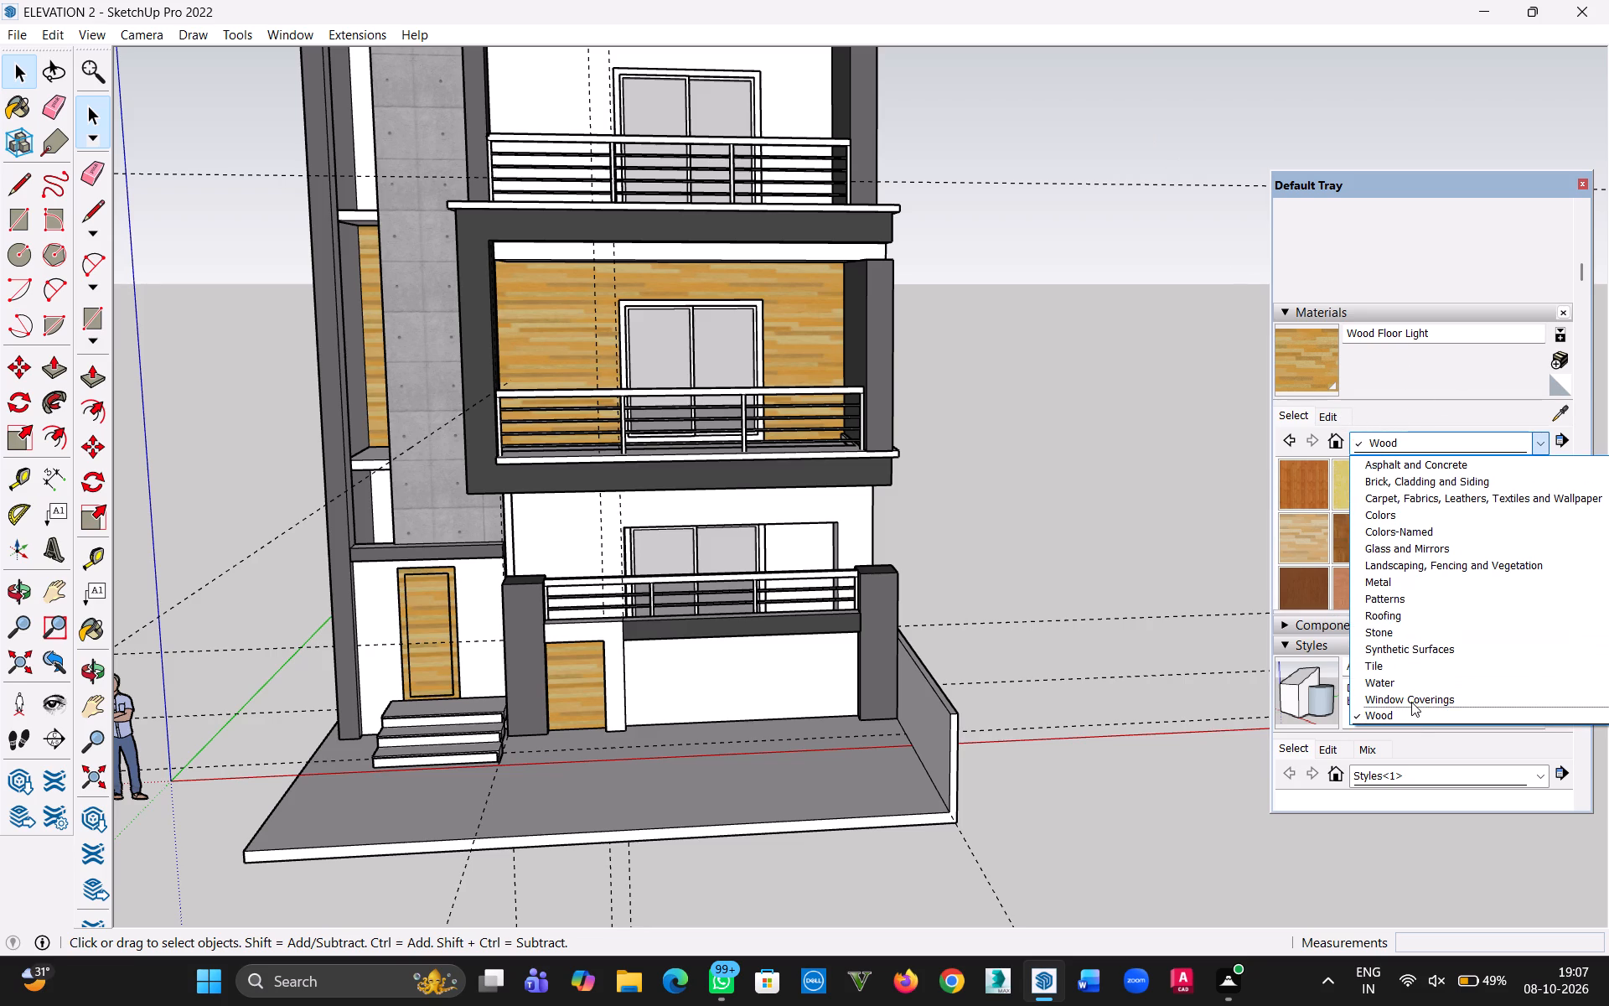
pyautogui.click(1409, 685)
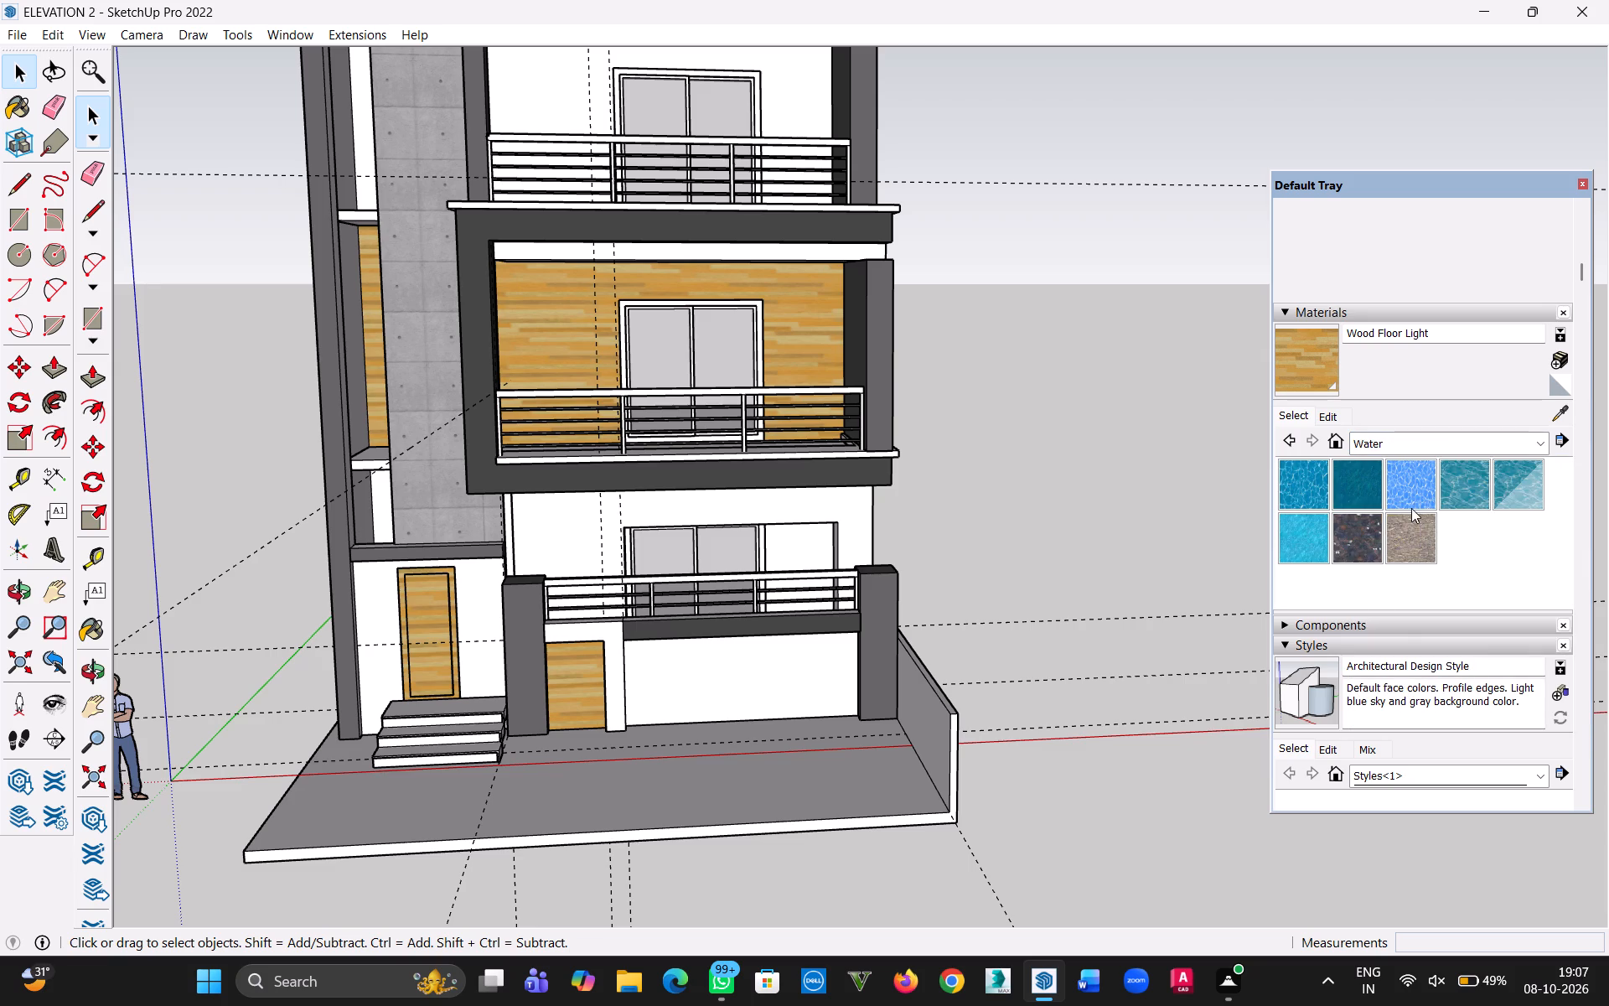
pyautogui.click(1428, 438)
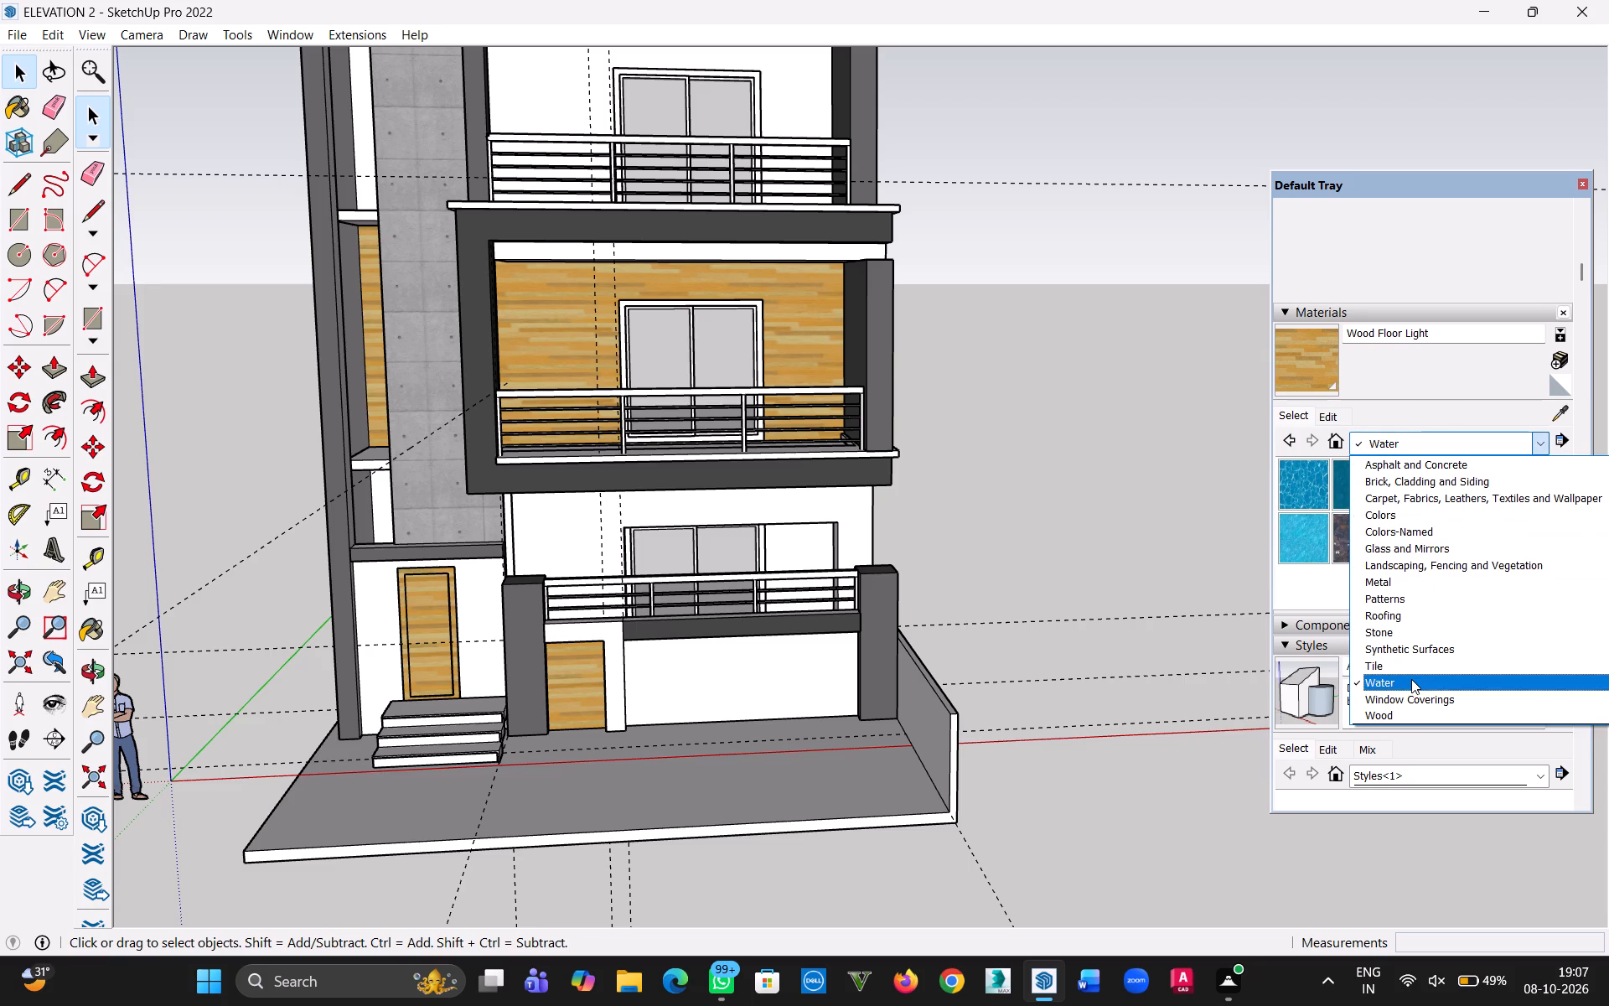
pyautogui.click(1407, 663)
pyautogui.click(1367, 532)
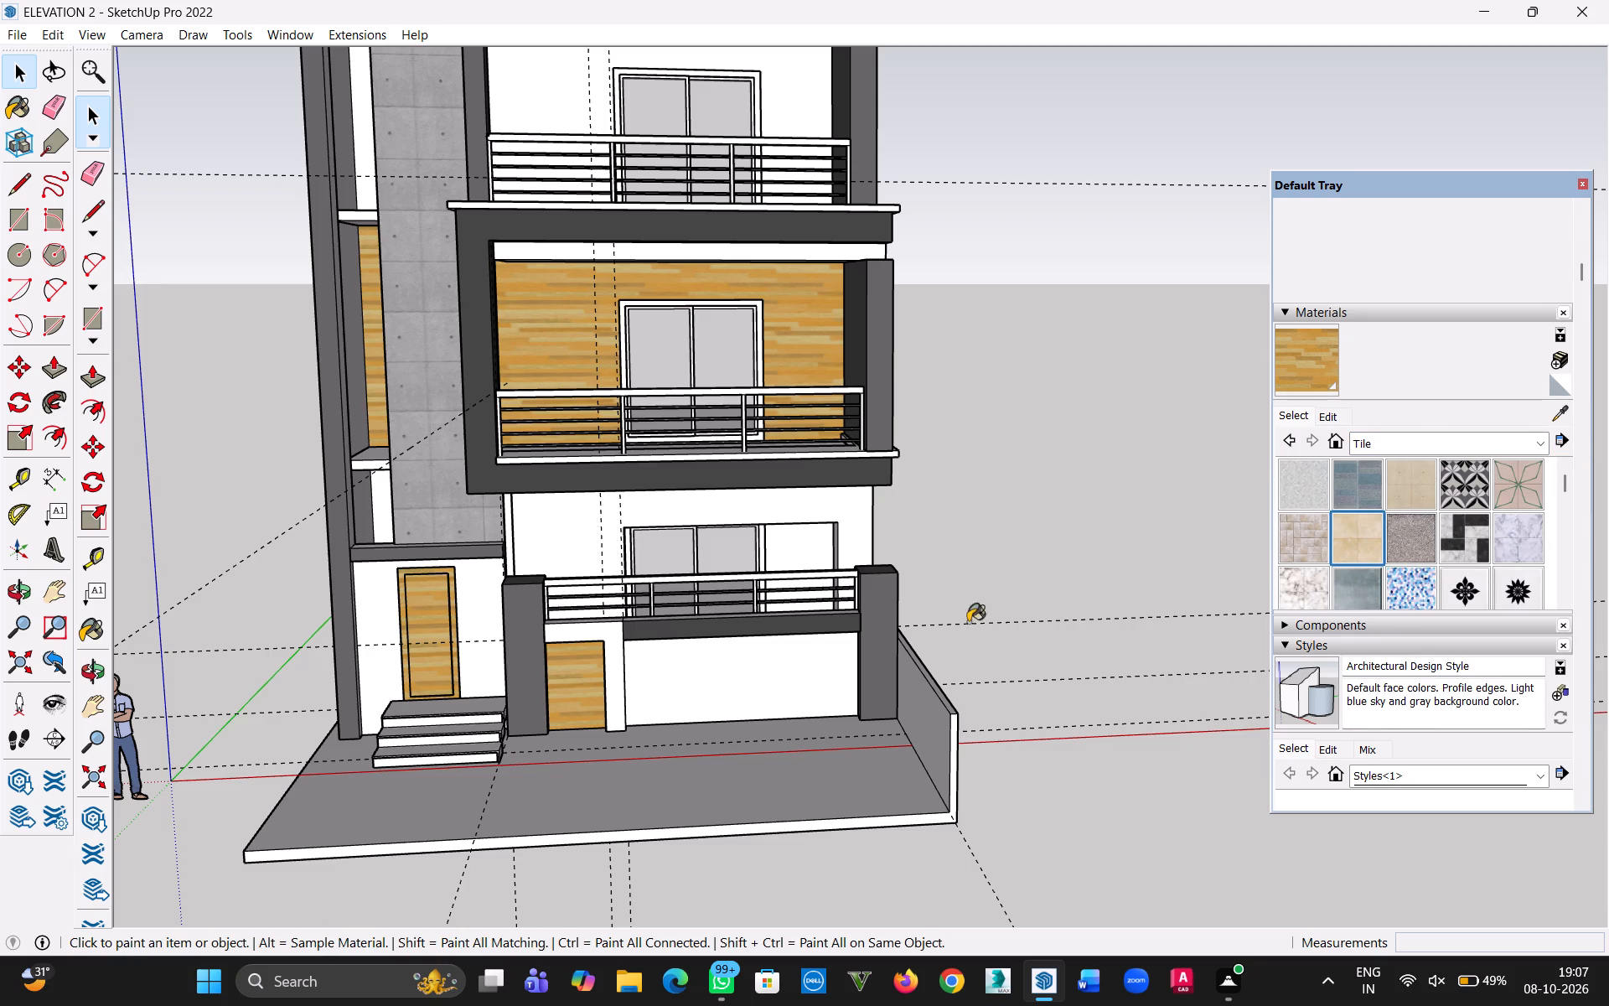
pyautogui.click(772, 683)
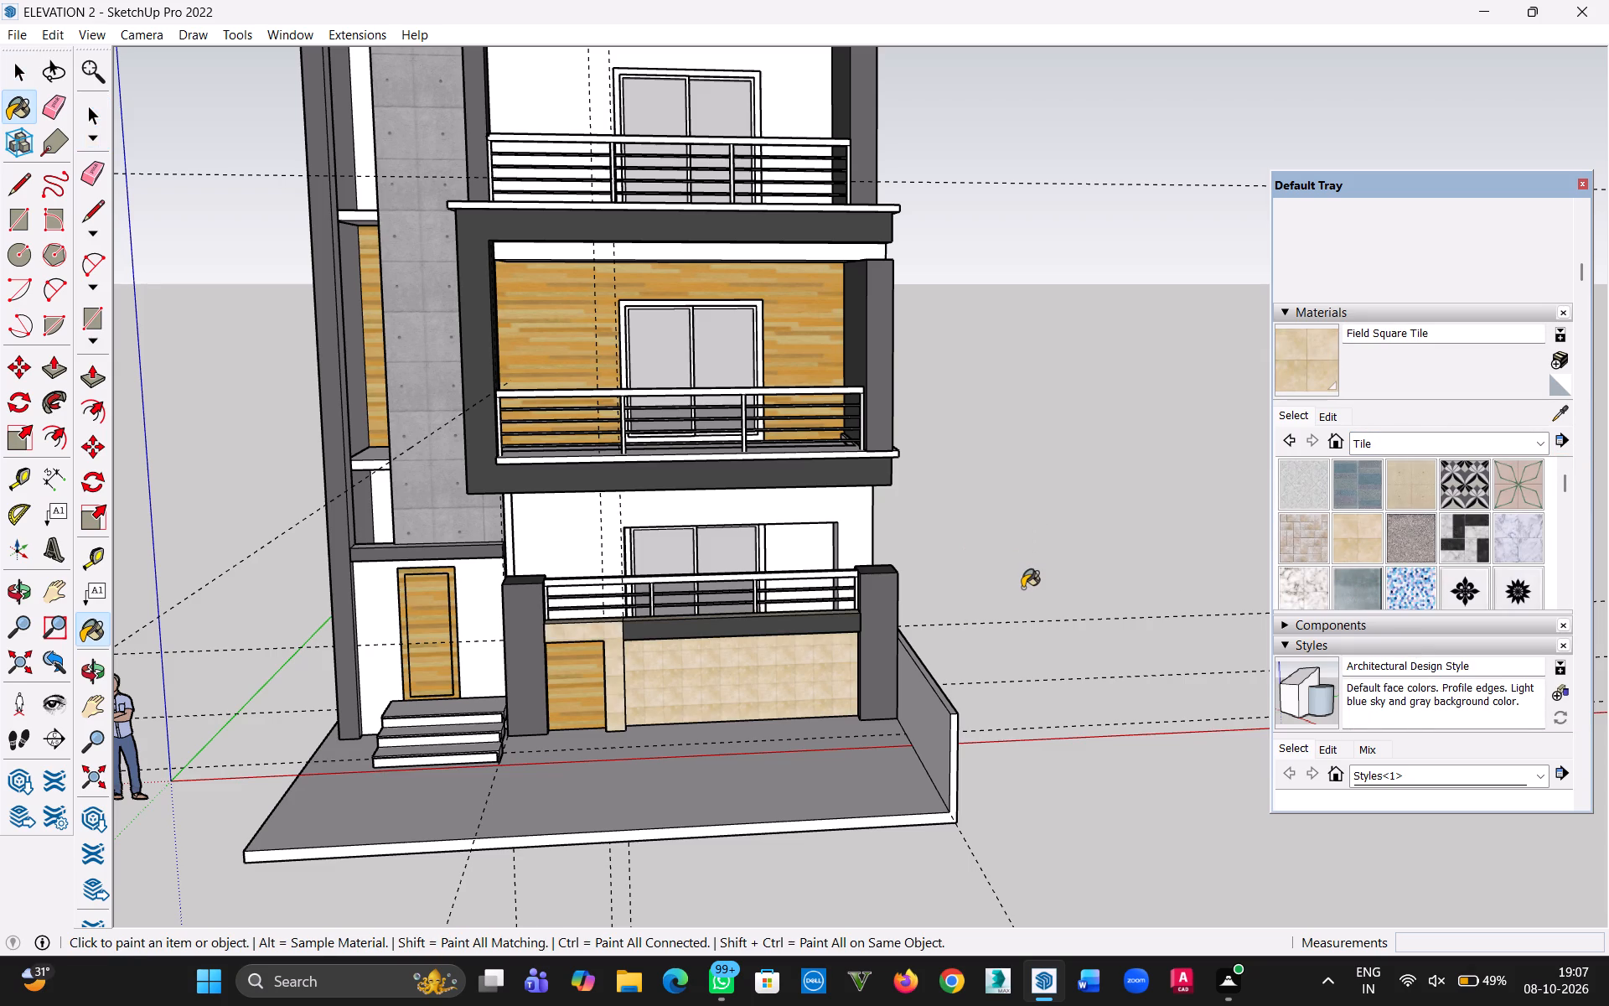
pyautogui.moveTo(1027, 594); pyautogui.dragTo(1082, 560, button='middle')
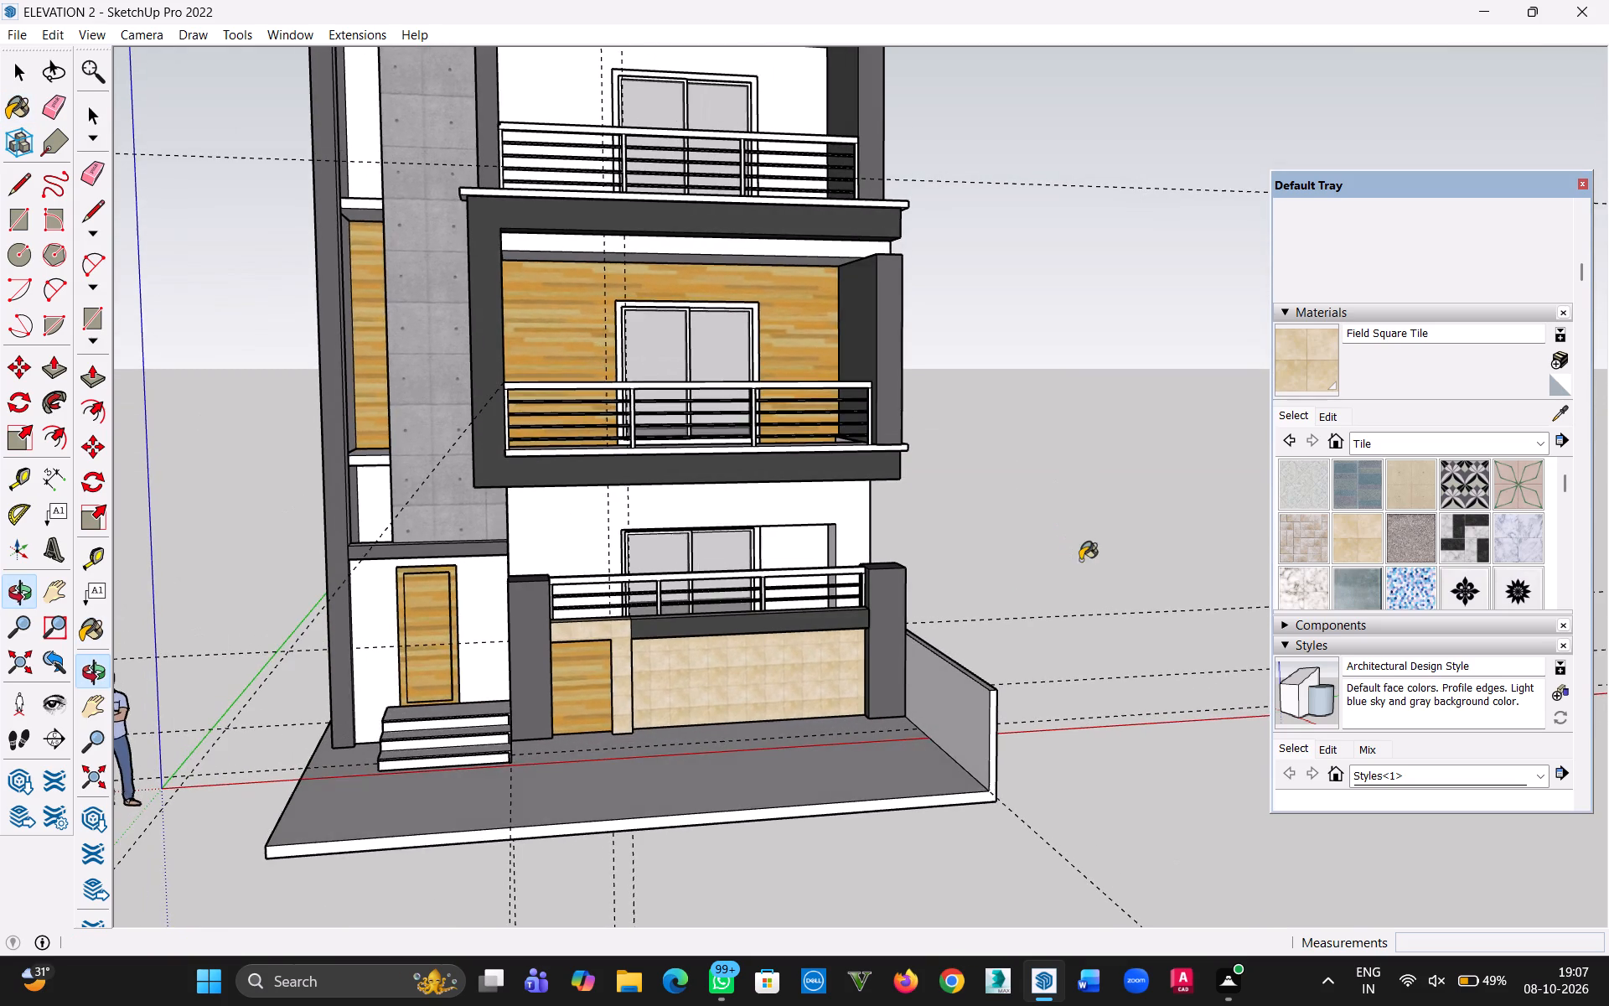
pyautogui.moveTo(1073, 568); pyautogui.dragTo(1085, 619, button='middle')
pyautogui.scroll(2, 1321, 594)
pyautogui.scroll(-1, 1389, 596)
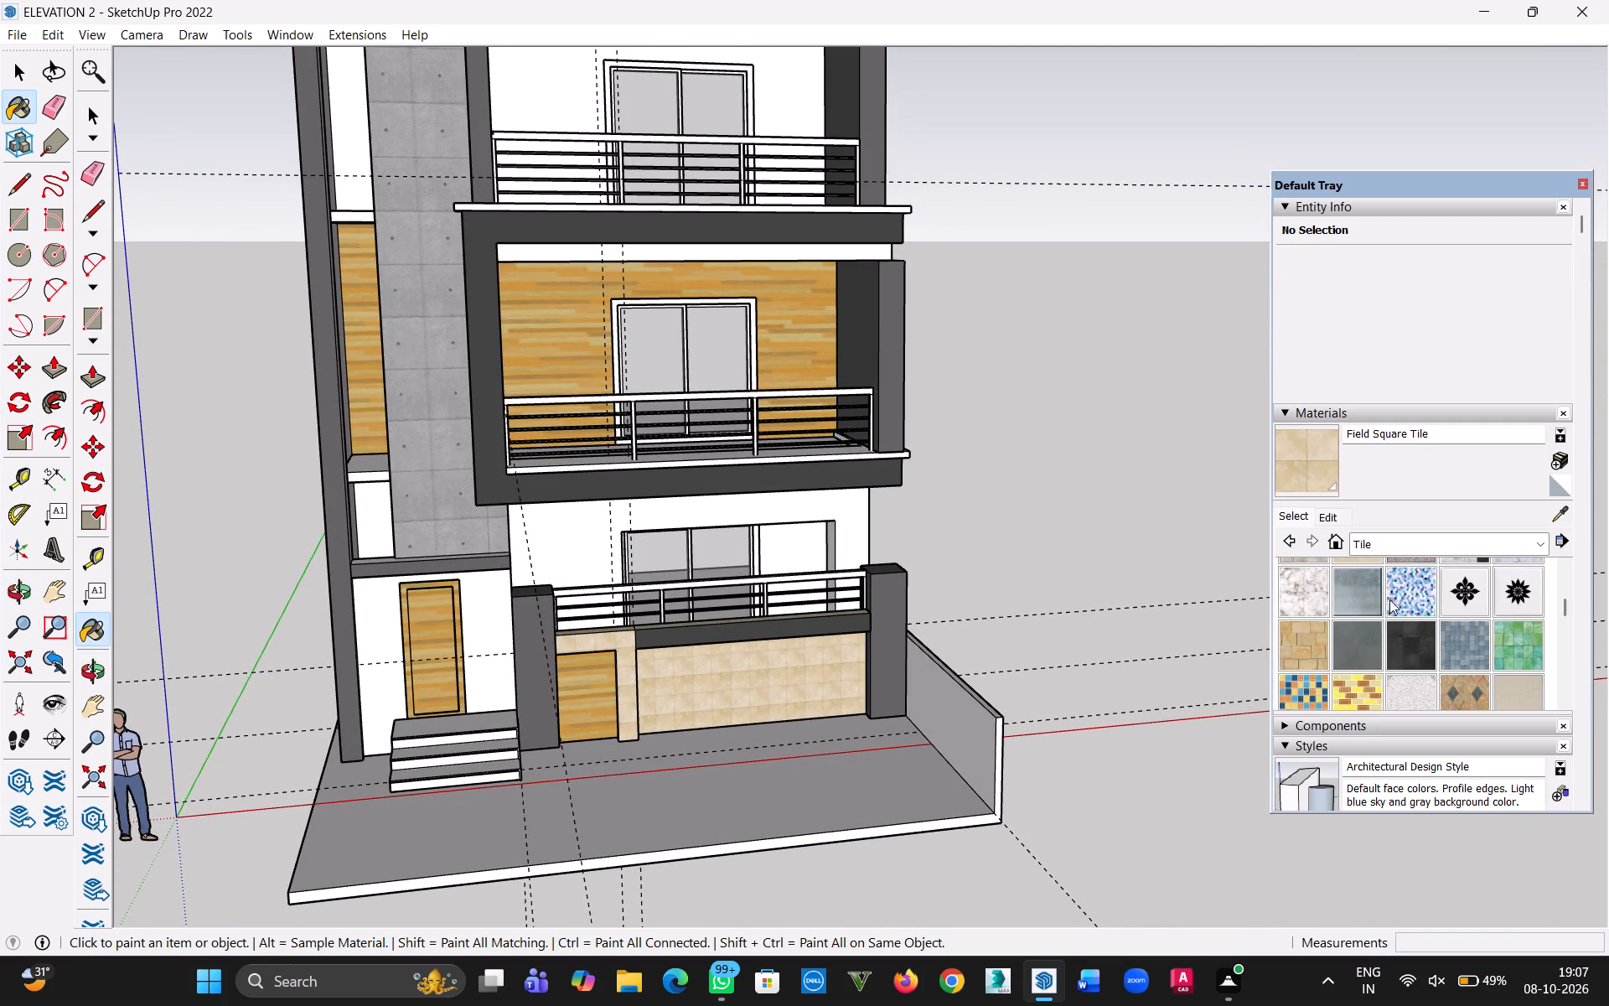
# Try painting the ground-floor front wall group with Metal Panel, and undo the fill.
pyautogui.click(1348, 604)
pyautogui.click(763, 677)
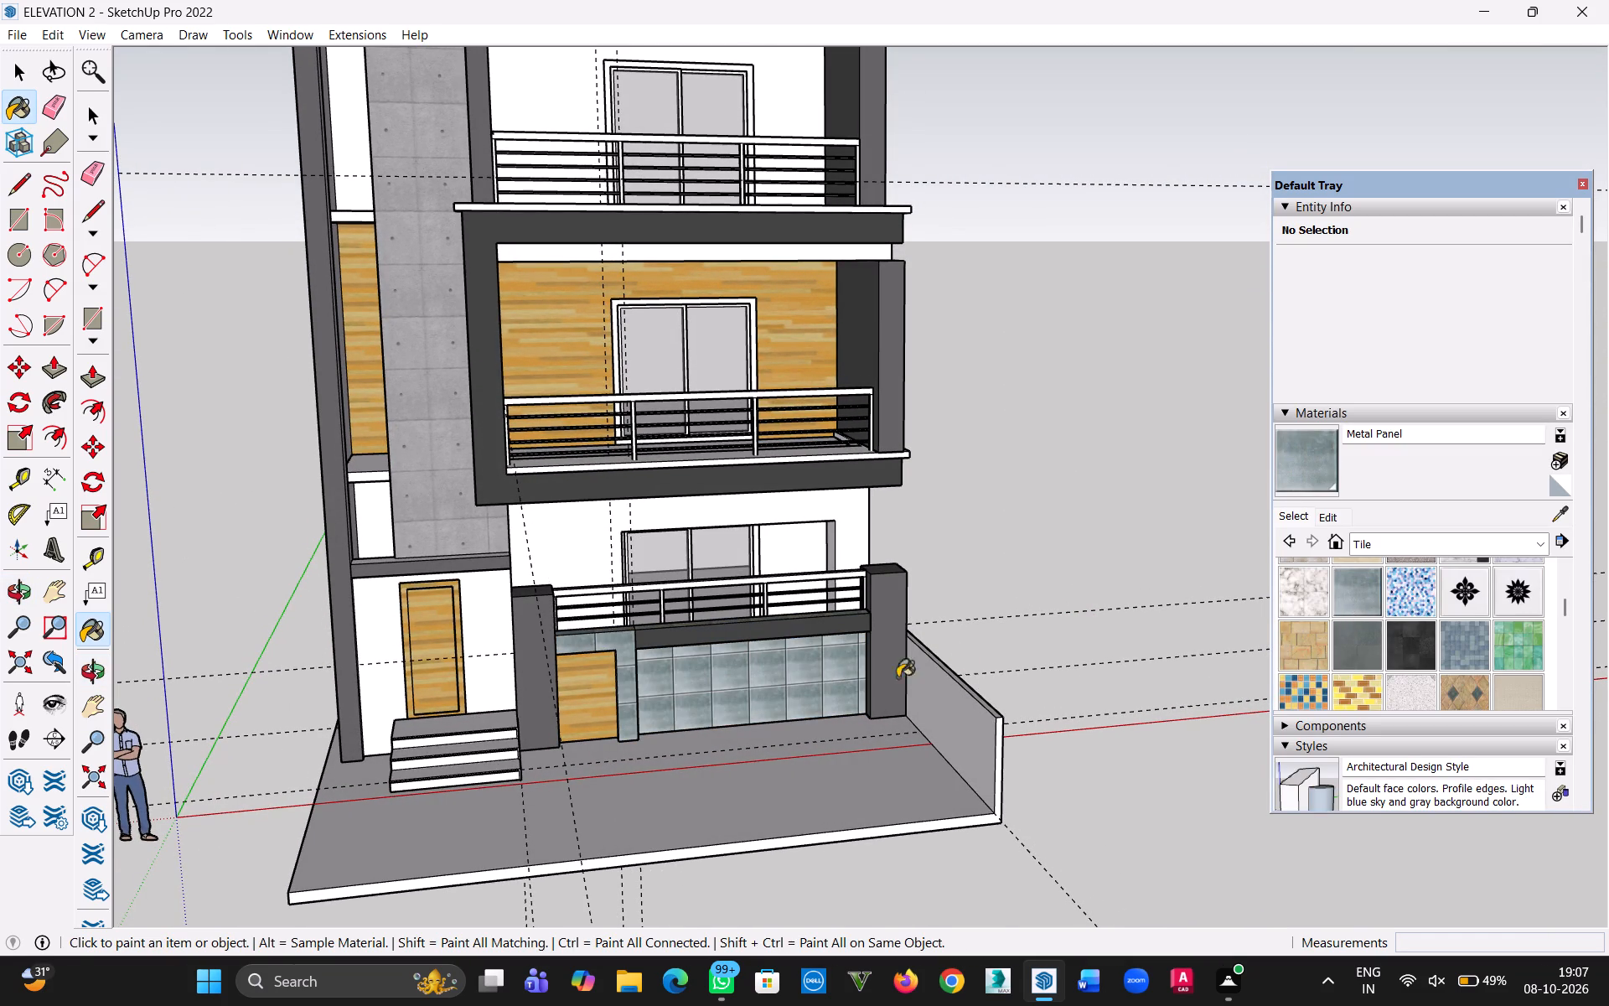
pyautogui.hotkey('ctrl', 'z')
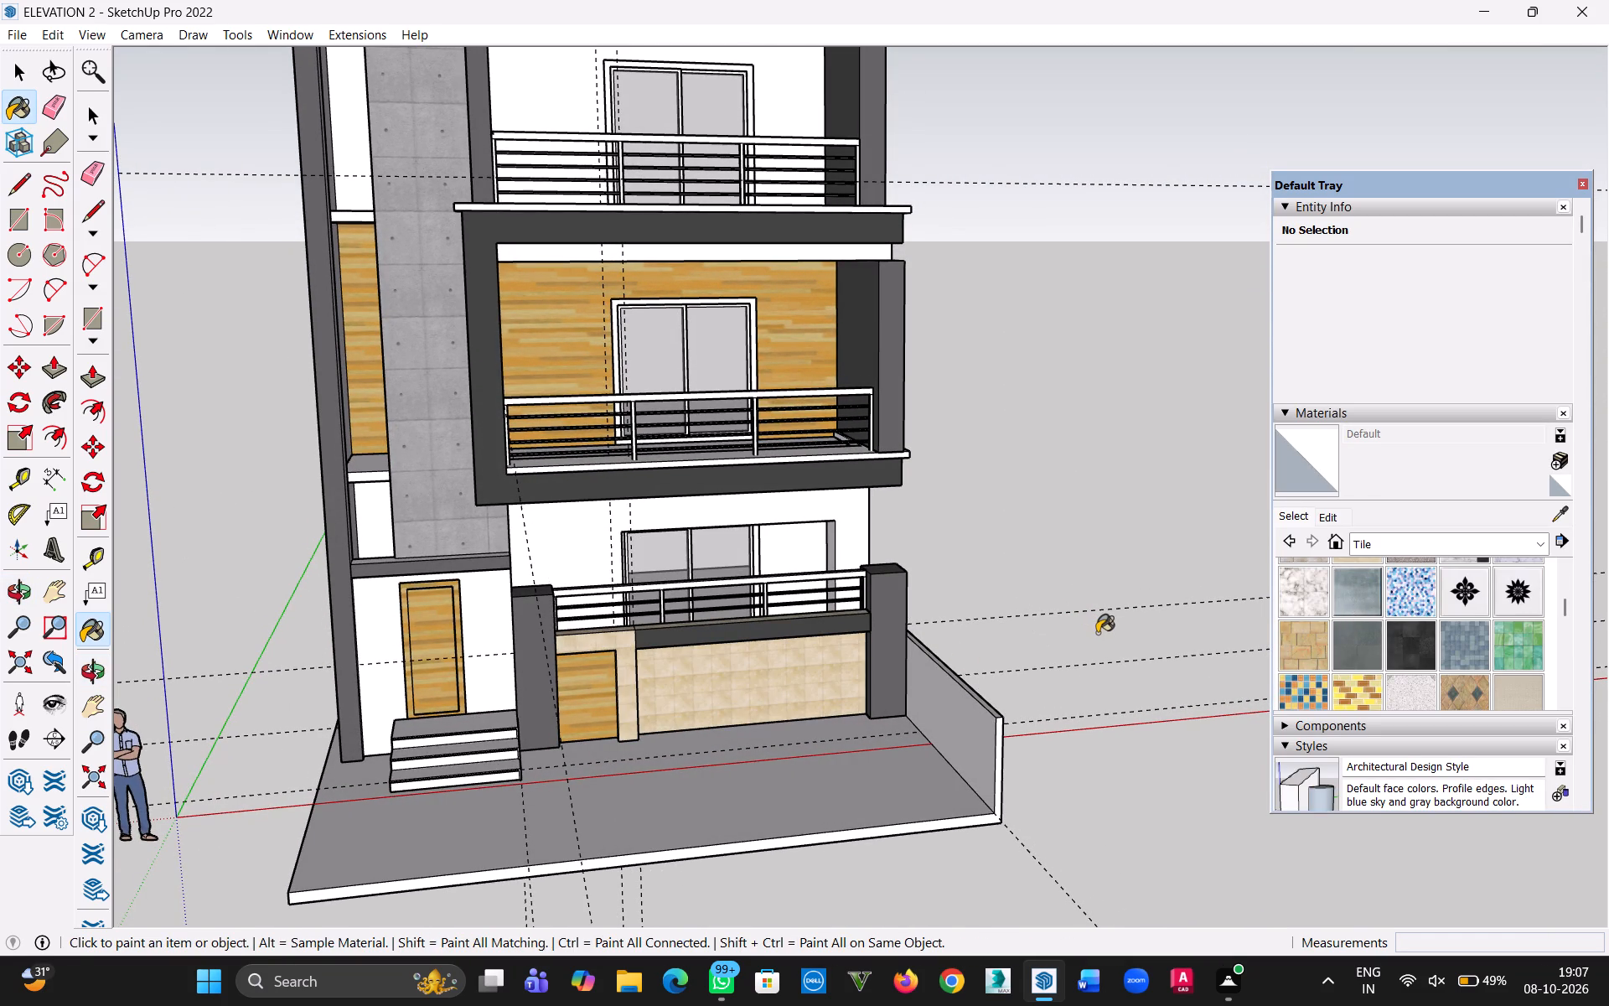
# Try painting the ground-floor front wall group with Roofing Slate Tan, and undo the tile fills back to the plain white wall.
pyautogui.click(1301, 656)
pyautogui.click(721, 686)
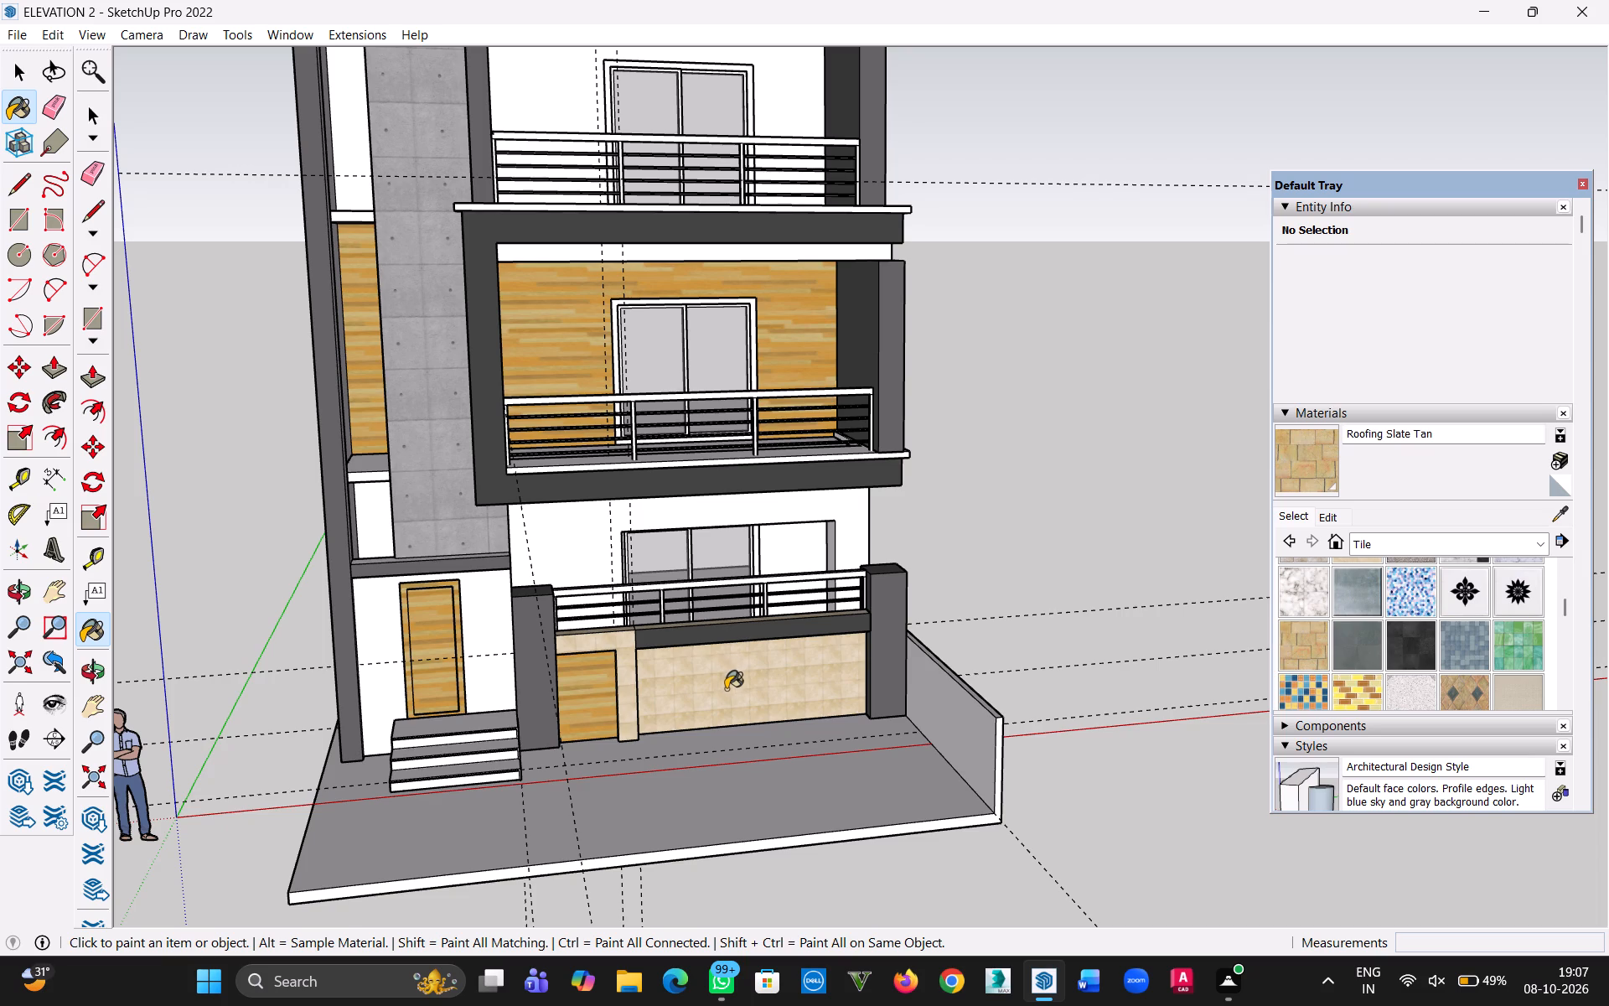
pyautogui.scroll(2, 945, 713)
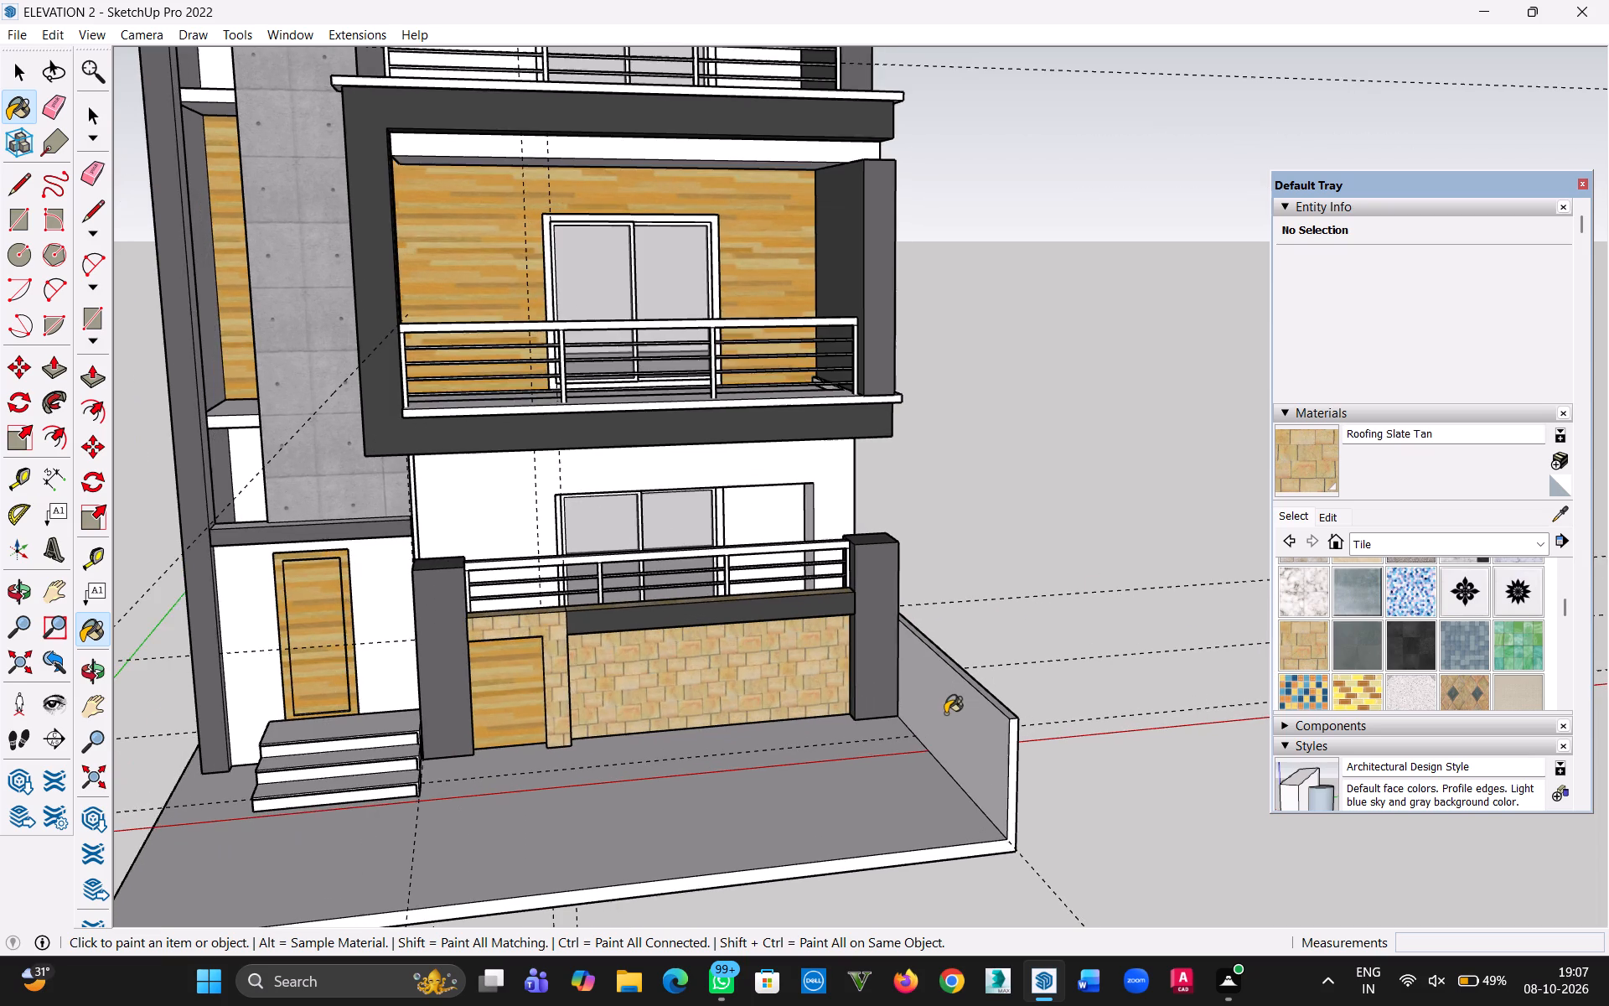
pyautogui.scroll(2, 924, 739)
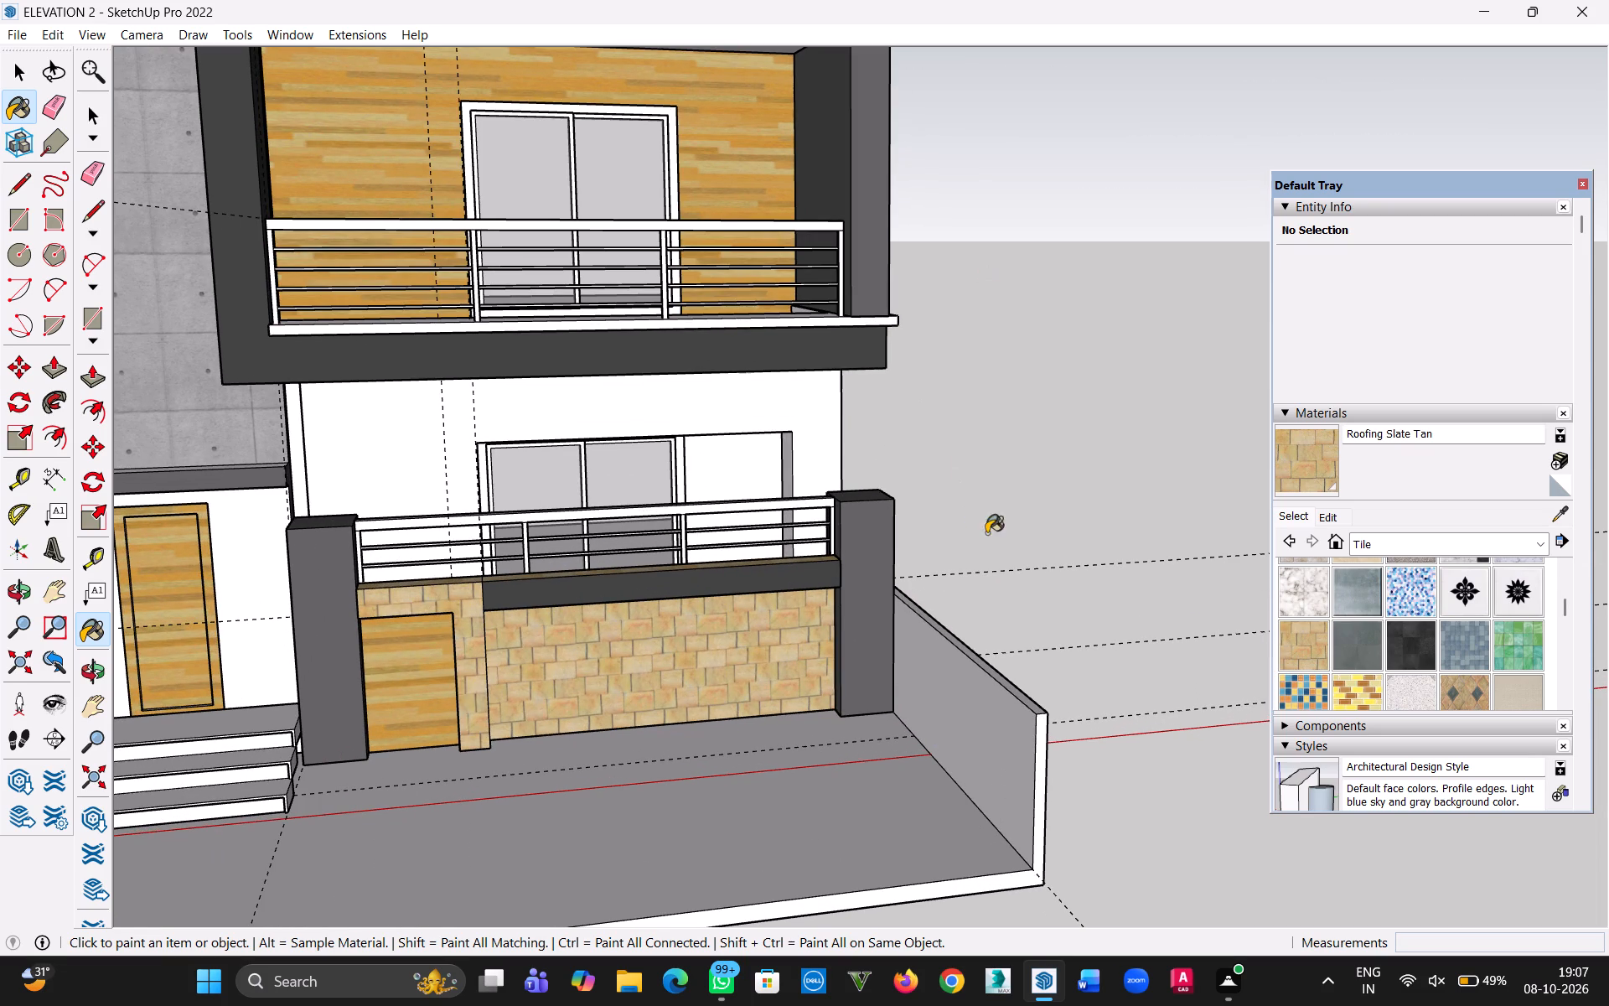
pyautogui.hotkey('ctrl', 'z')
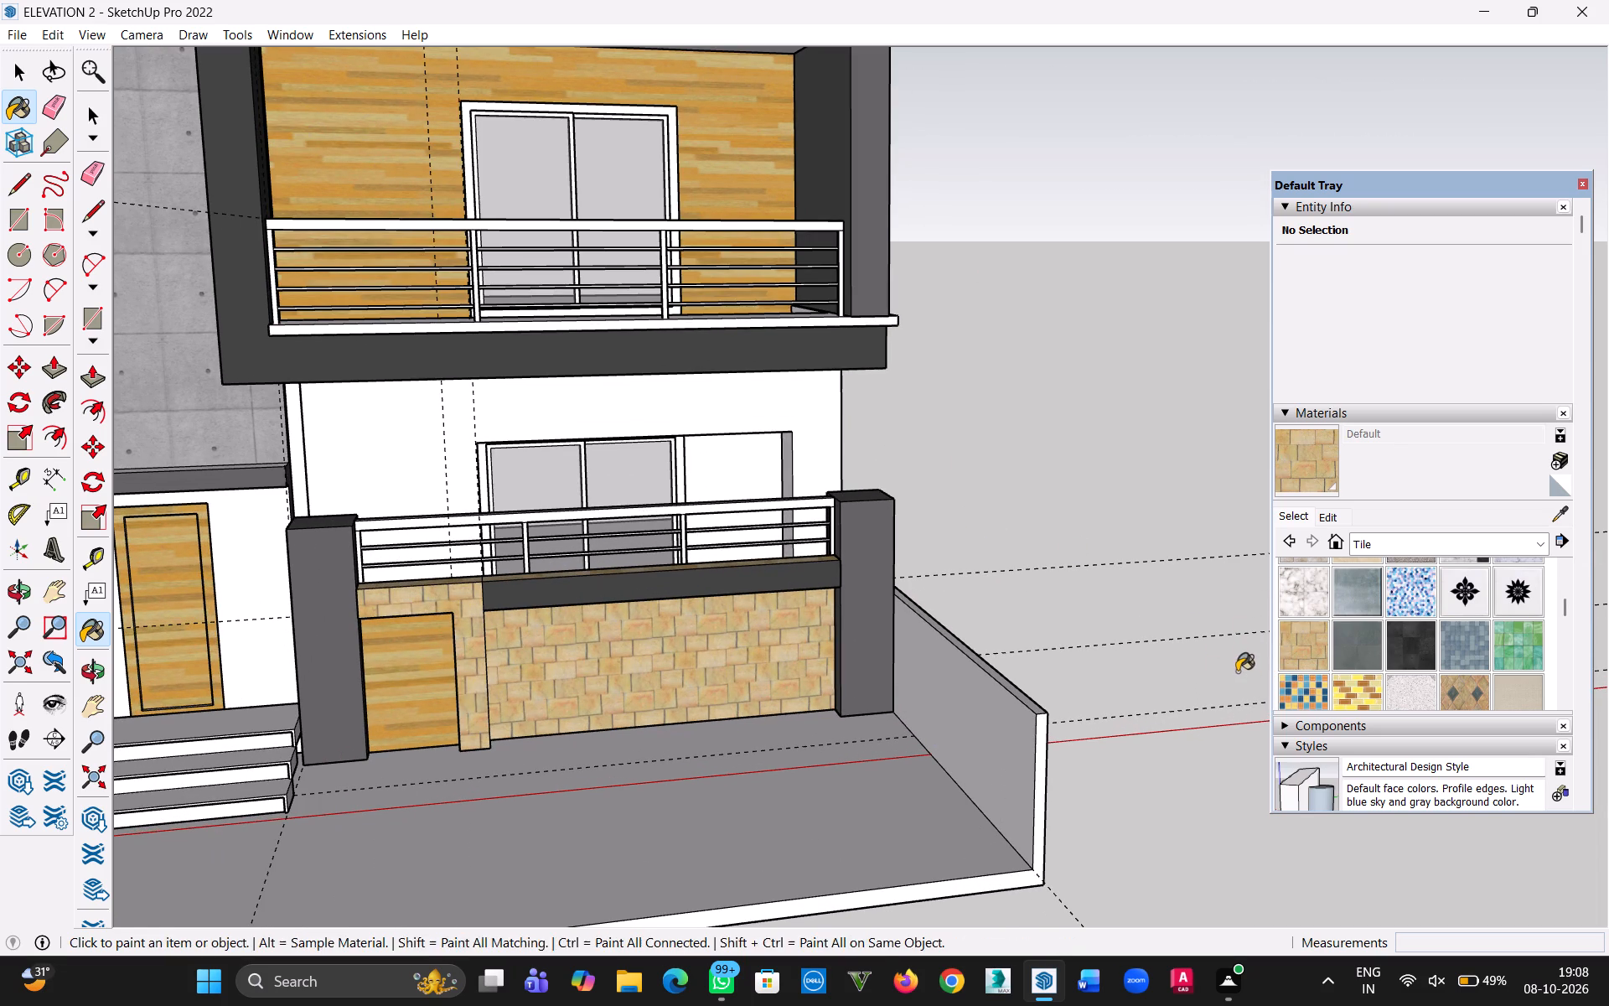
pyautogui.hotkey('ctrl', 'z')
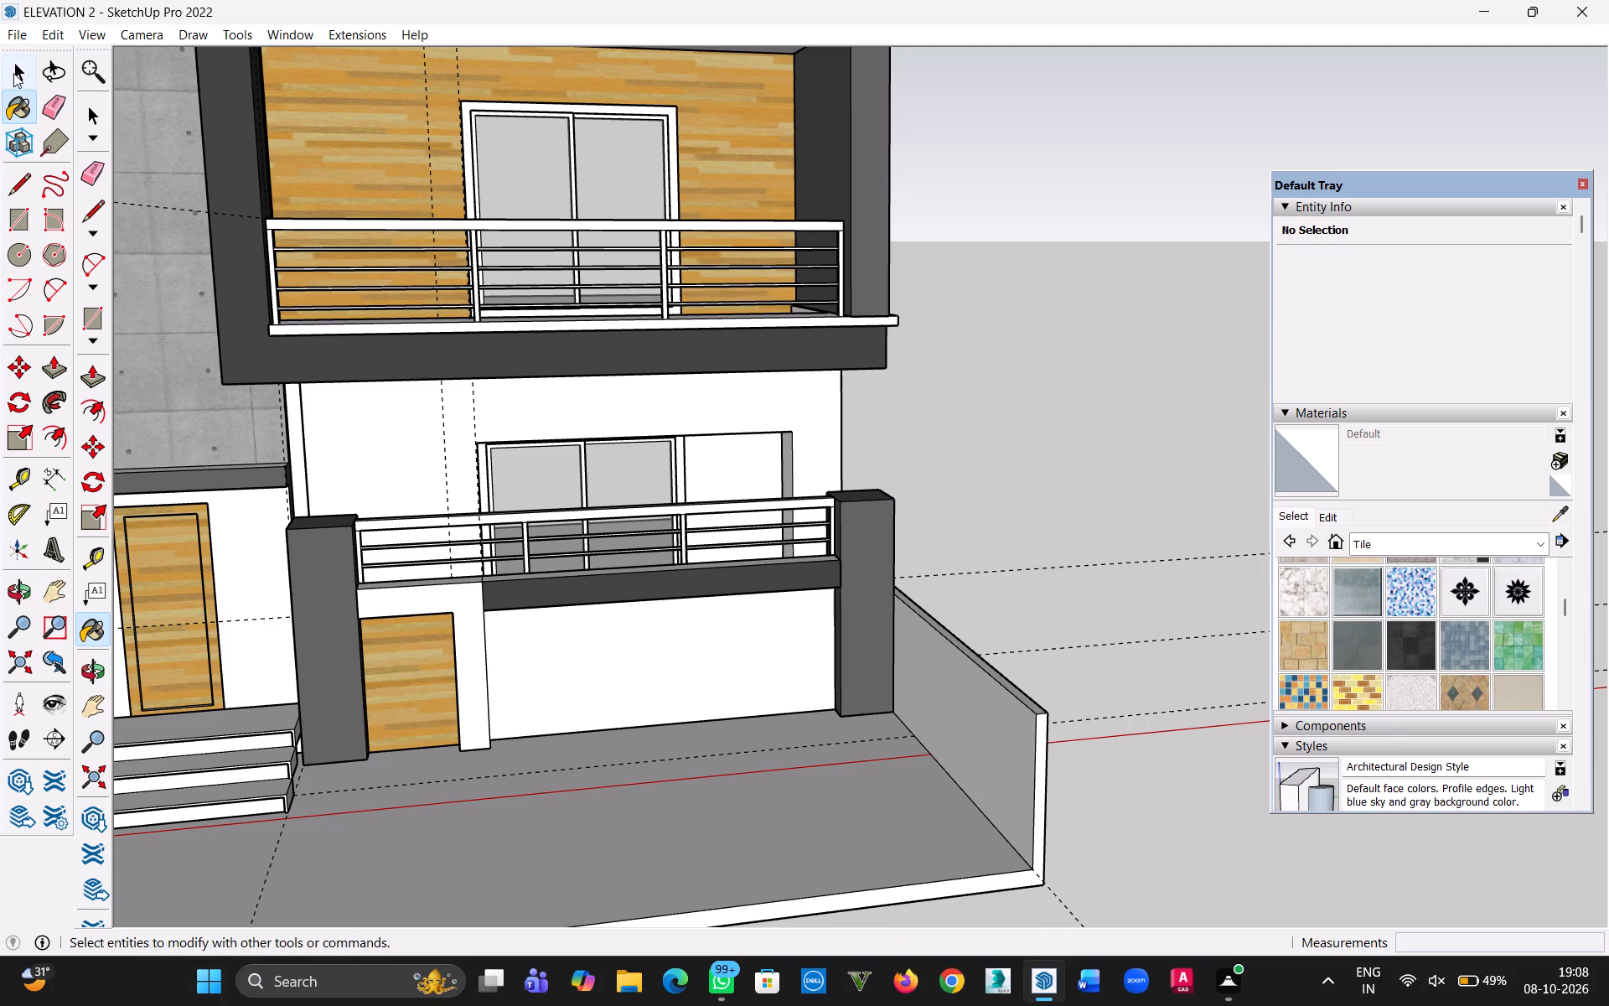
# Inside the ground-floor front wall group, paint only the large wall face beside the small door with Roofing Slate Tan.
pyautogui.click(13, 73)
pyautogui.doubleClick(585, 697)
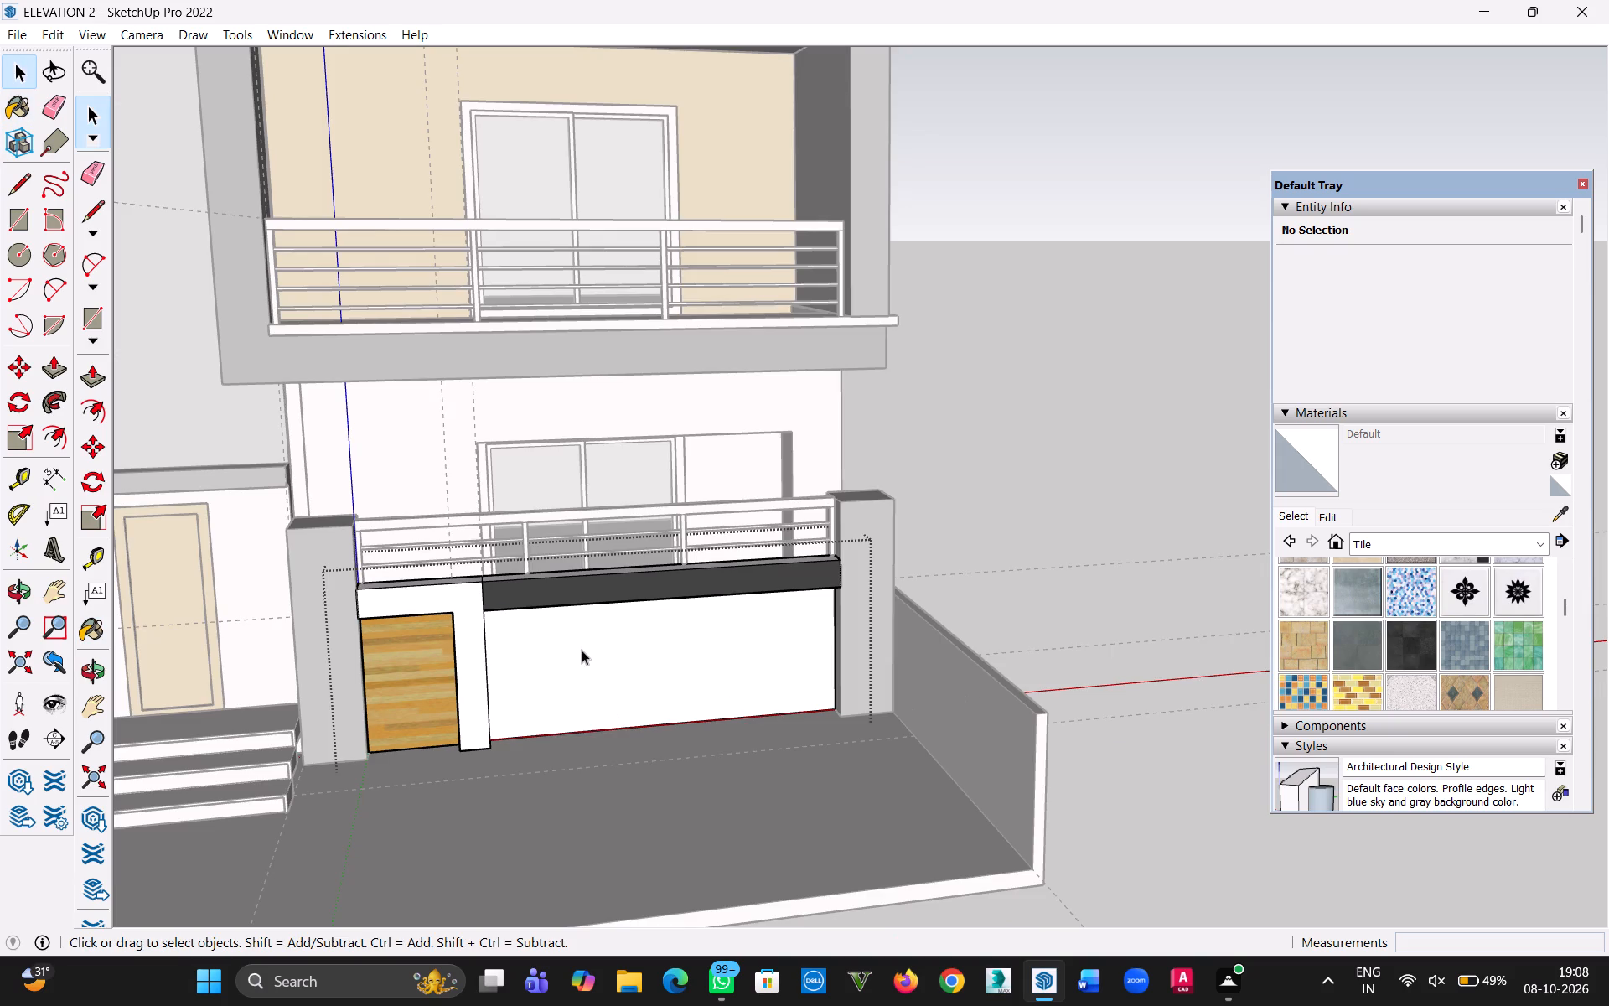
pyautogui.click(582, 650)
pyautogui.click(1324, 656)
pyautogui.click(730, 665)
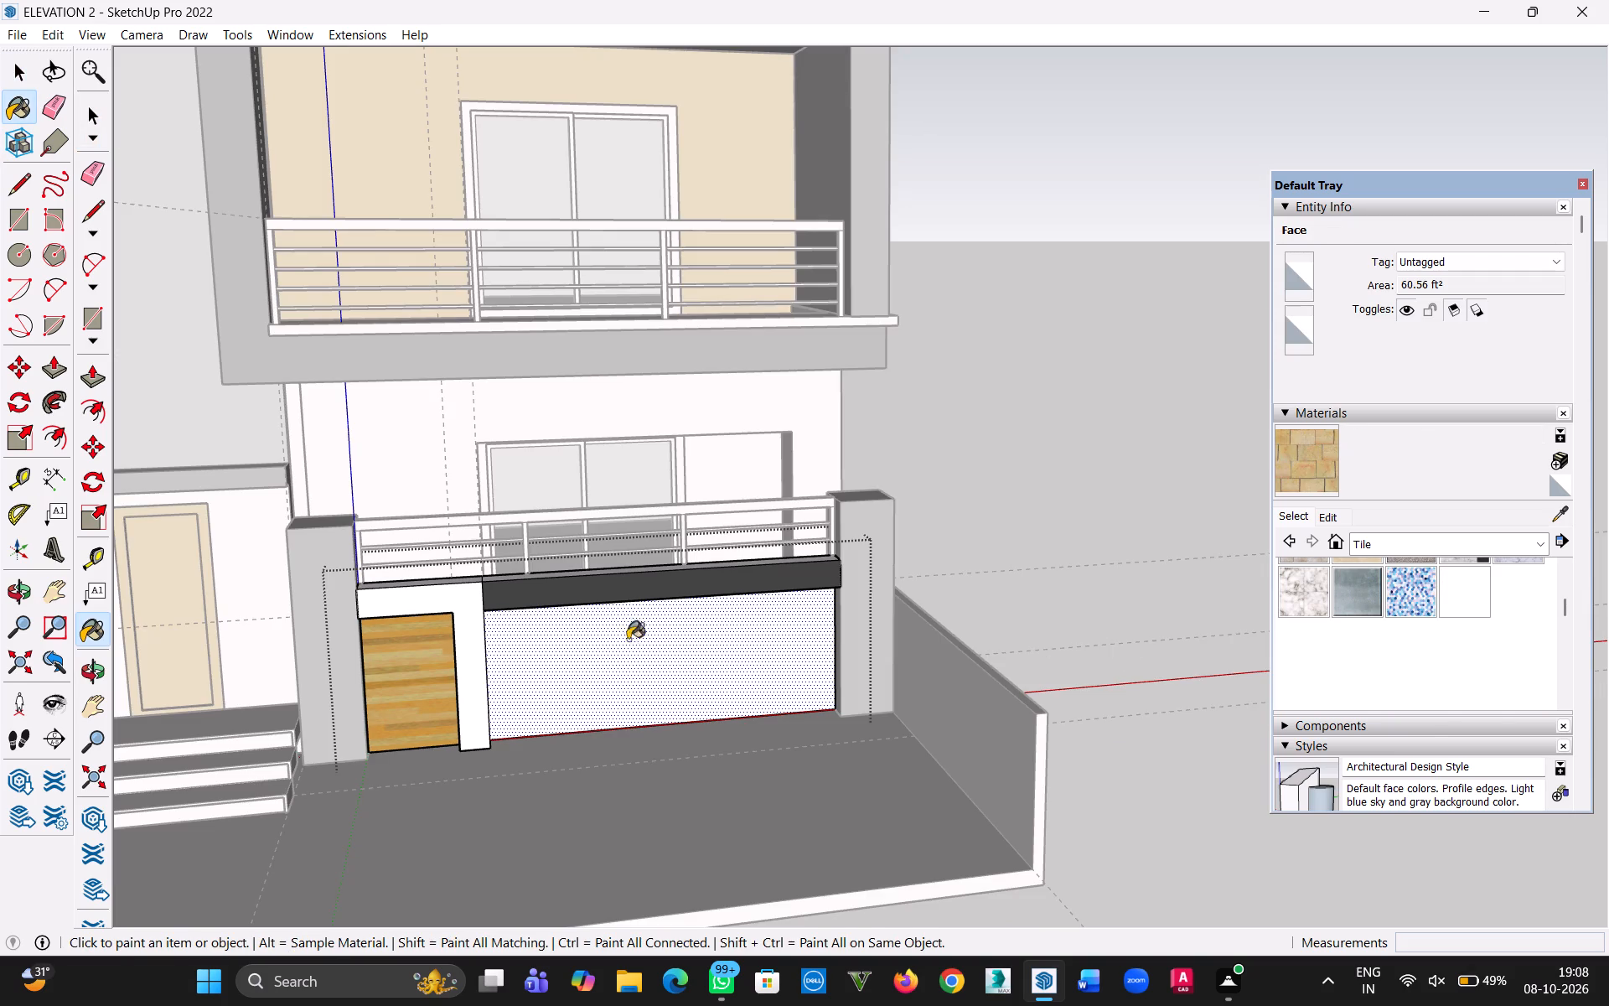
pyautogui.click(19, 83)
pyautogui.click(1034, 420)
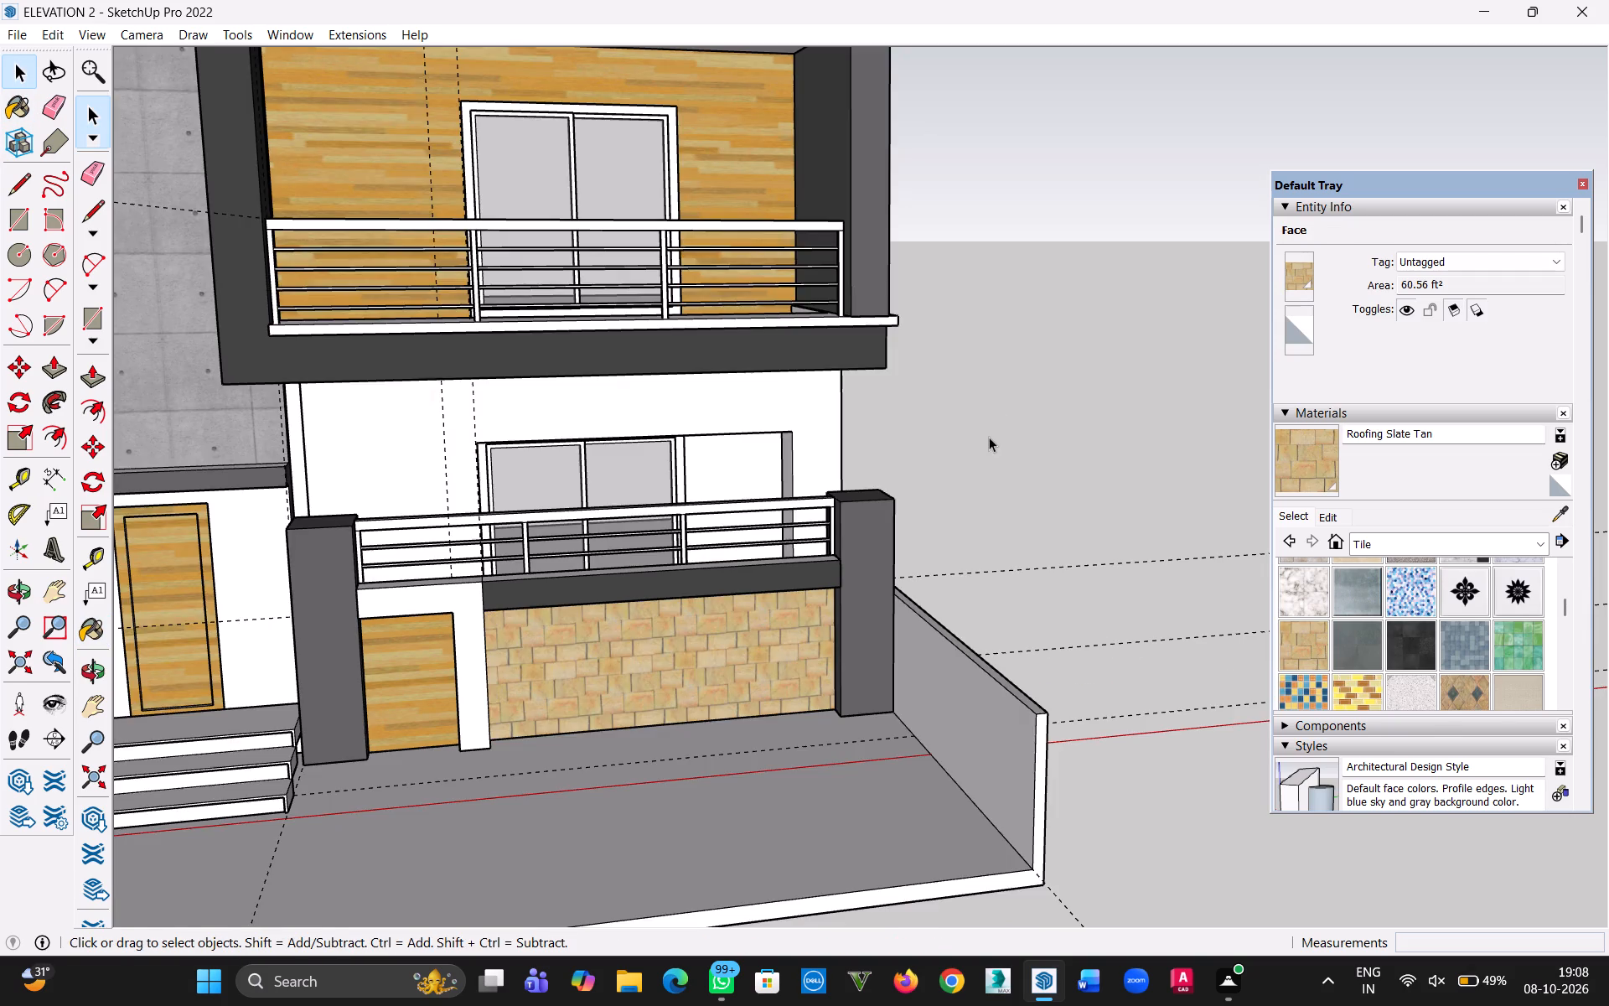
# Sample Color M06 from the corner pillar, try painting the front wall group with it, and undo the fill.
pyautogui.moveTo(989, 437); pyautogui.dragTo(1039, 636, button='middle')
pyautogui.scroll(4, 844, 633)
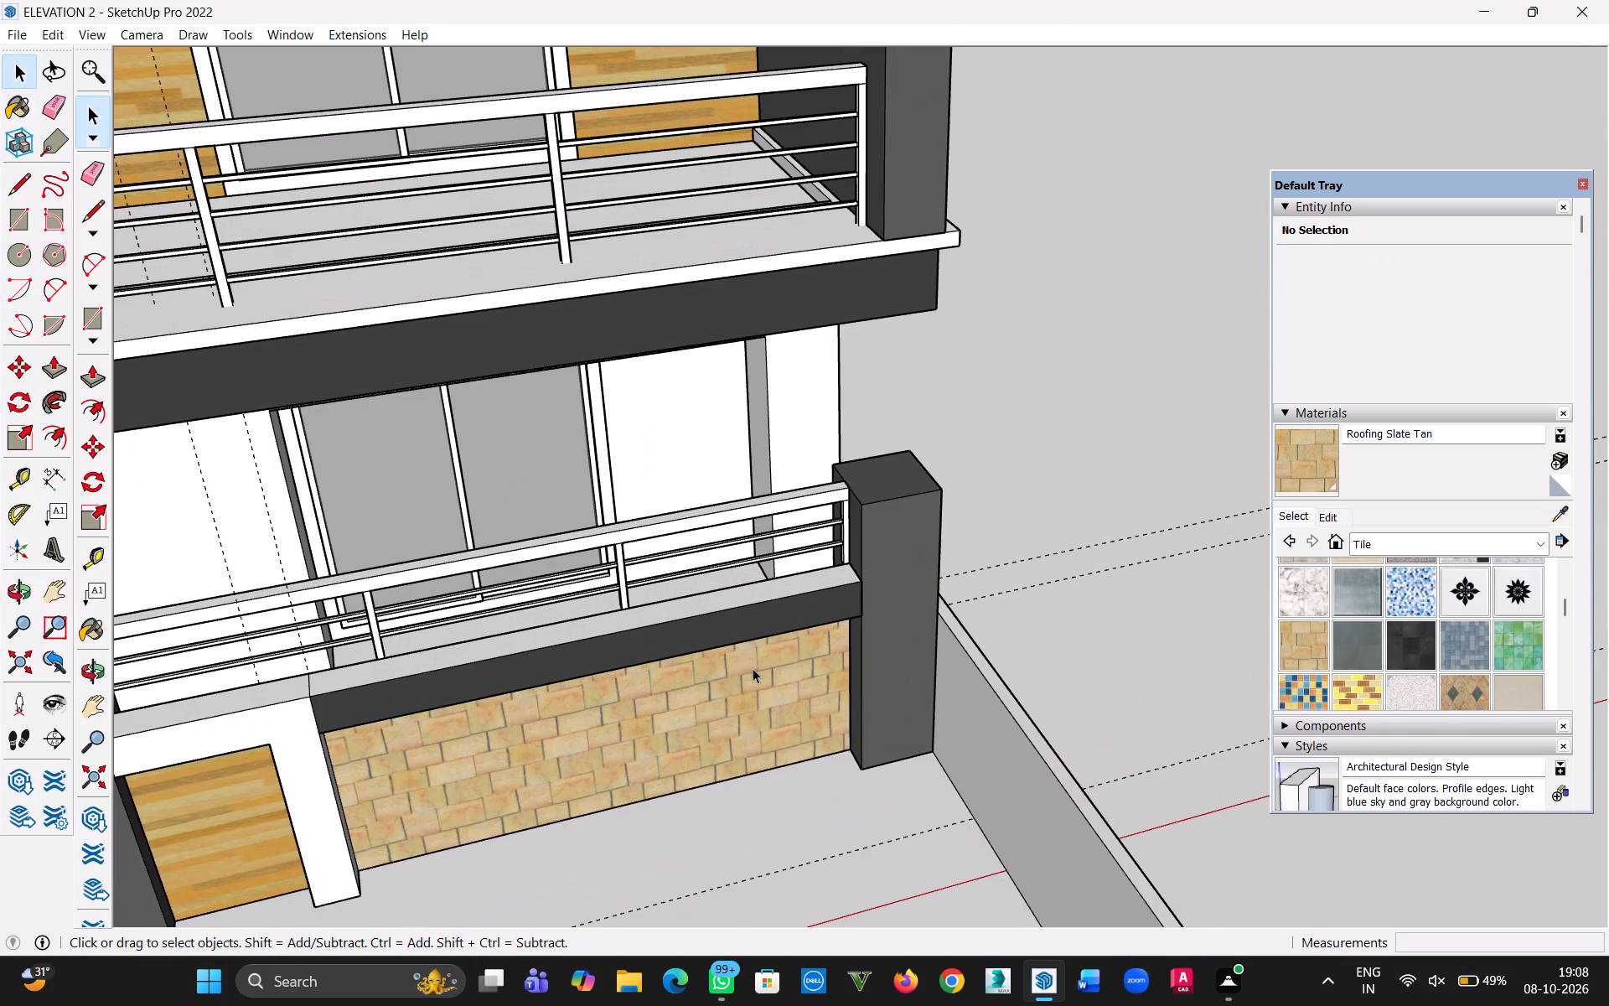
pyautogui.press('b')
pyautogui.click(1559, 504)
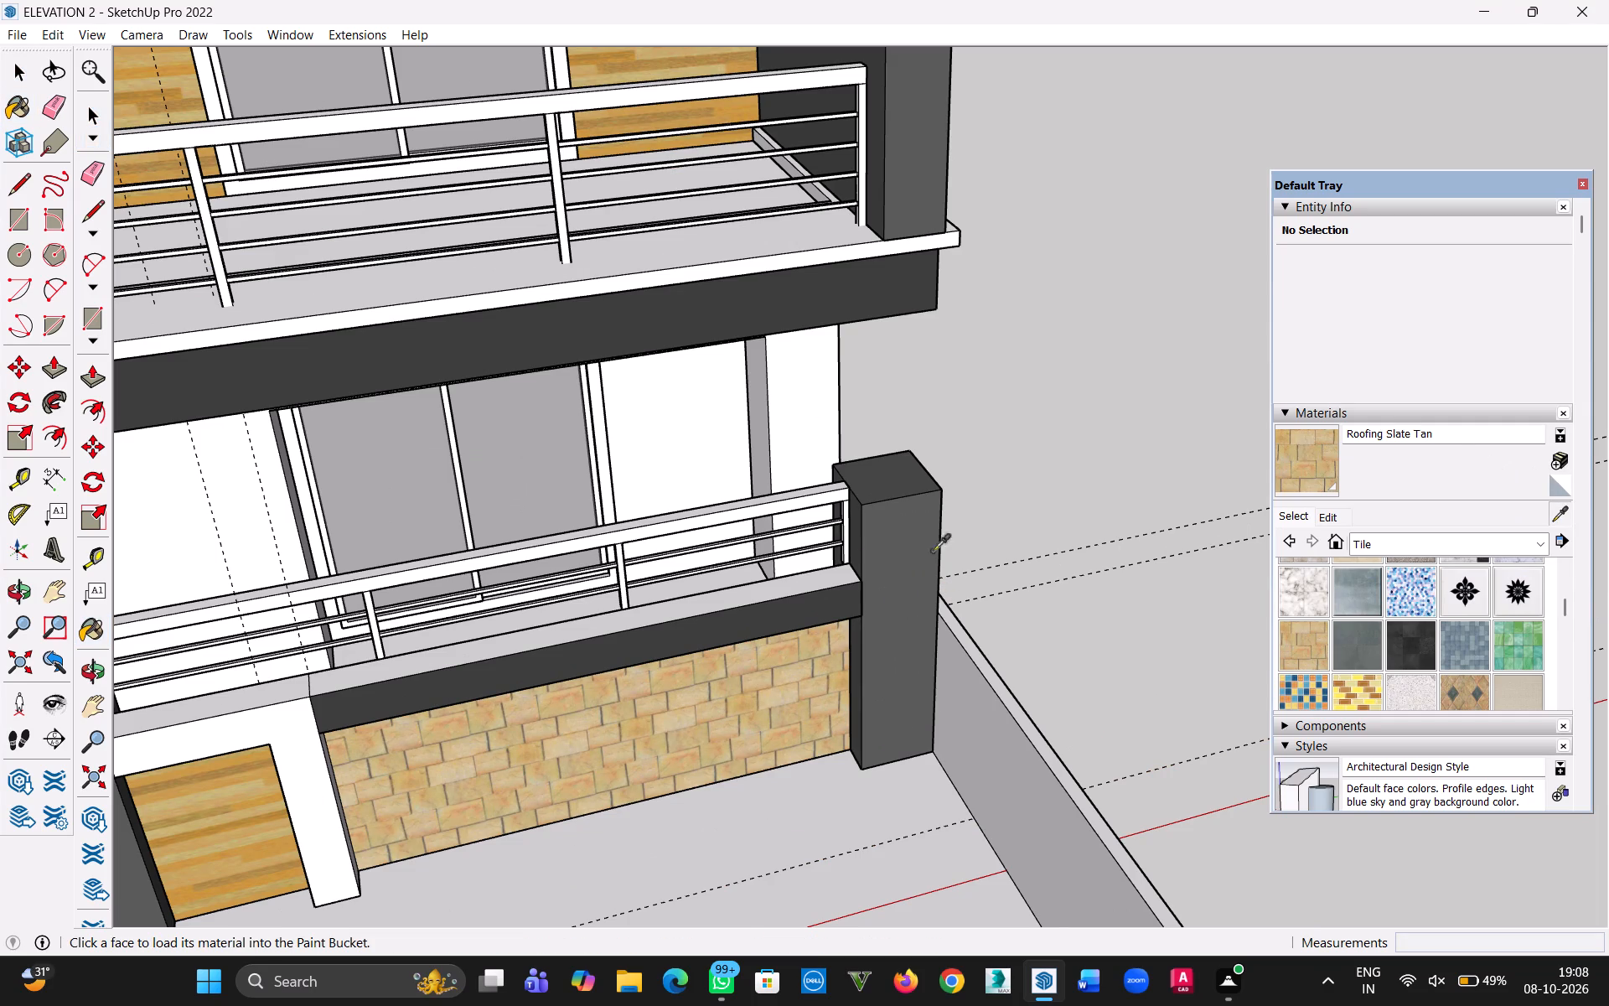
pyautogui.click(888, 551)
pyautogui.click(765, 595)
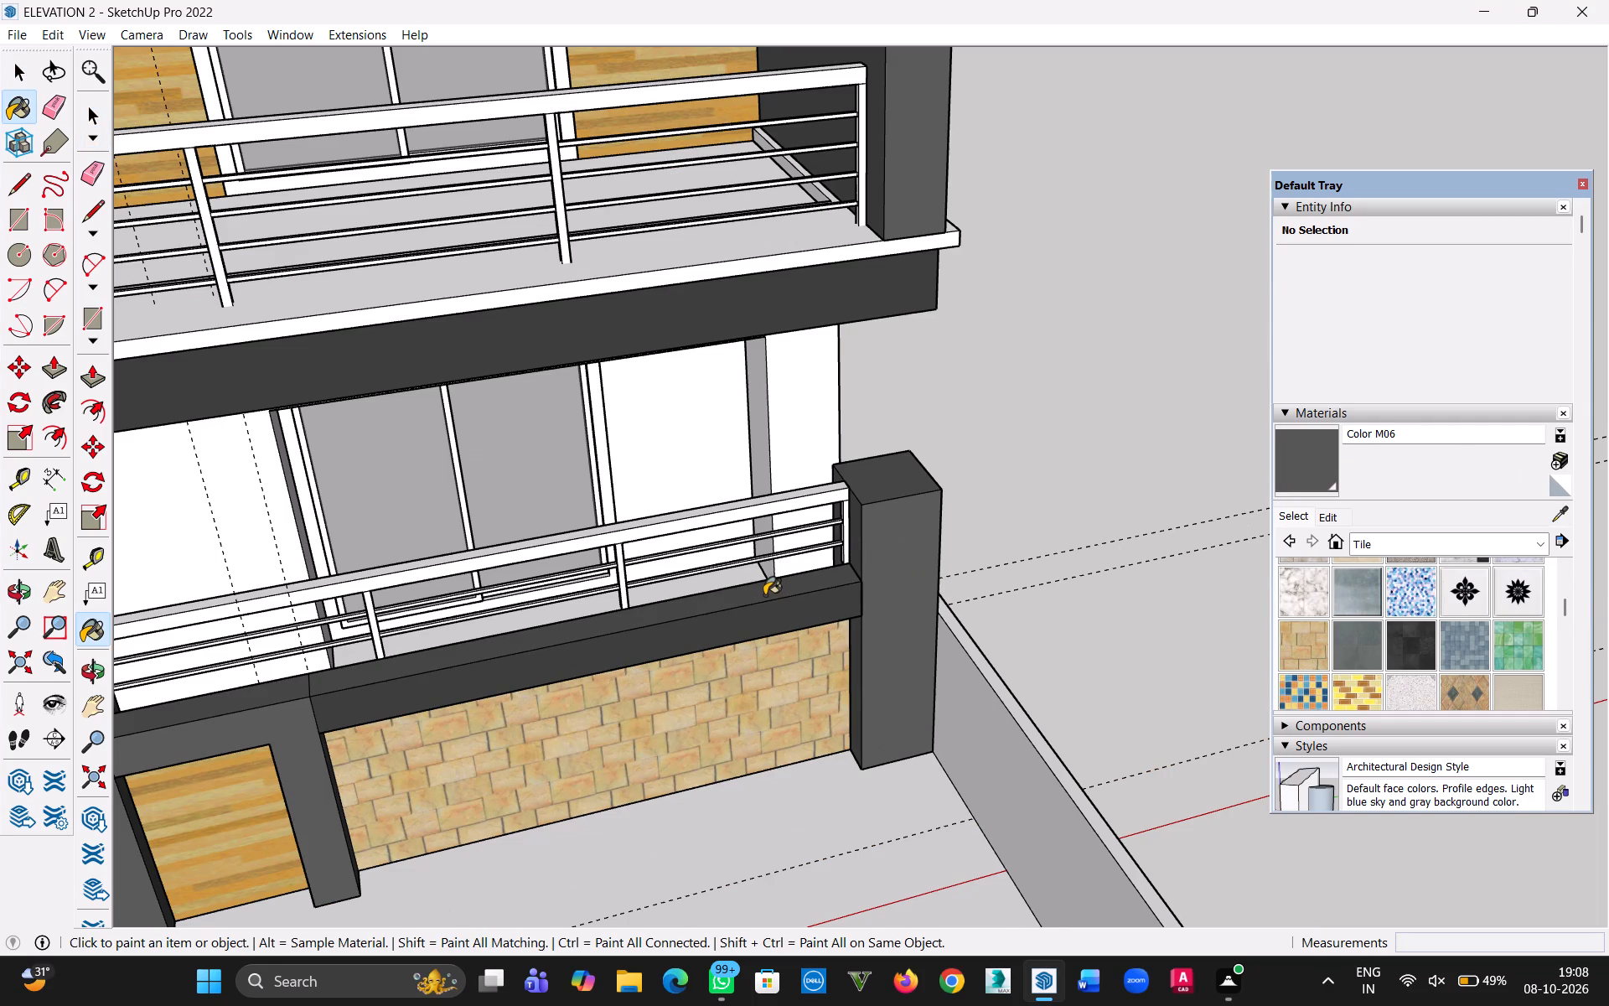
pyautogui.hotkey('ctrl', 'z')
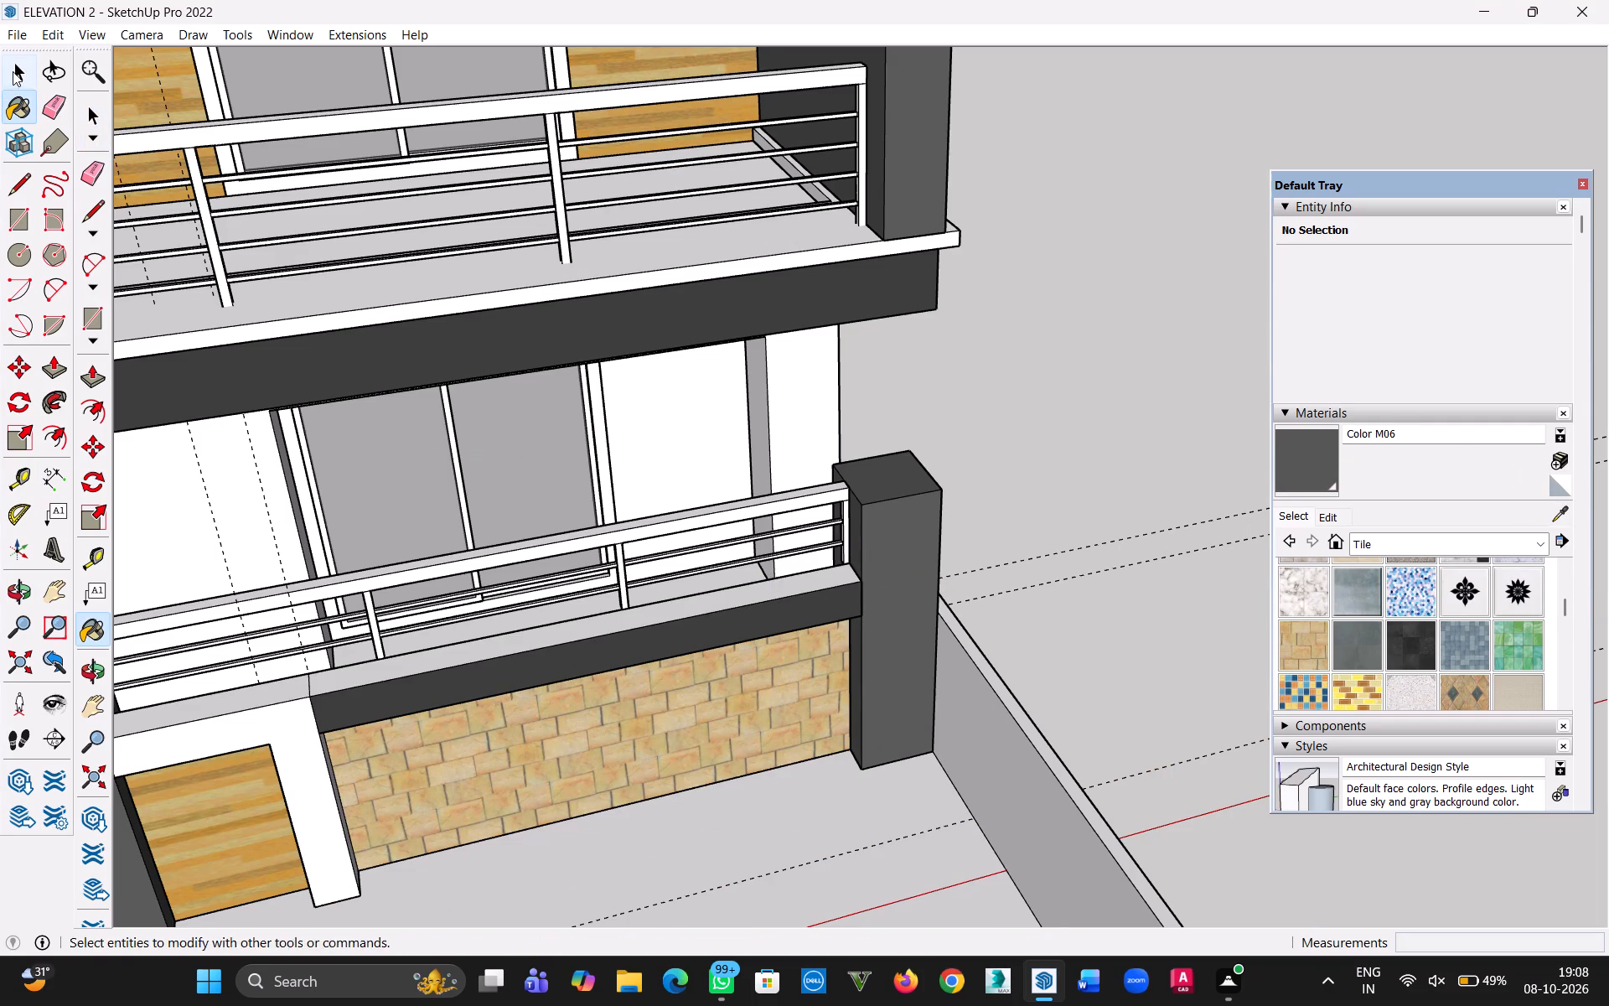
# Inside the ground-floor front wall group, paint the top face of the dark band above the tiled wall with Color M06.
pyautogui.click(13, 71)
pyautogui.doubleClick(461, 690)
pyautogui.press('b')
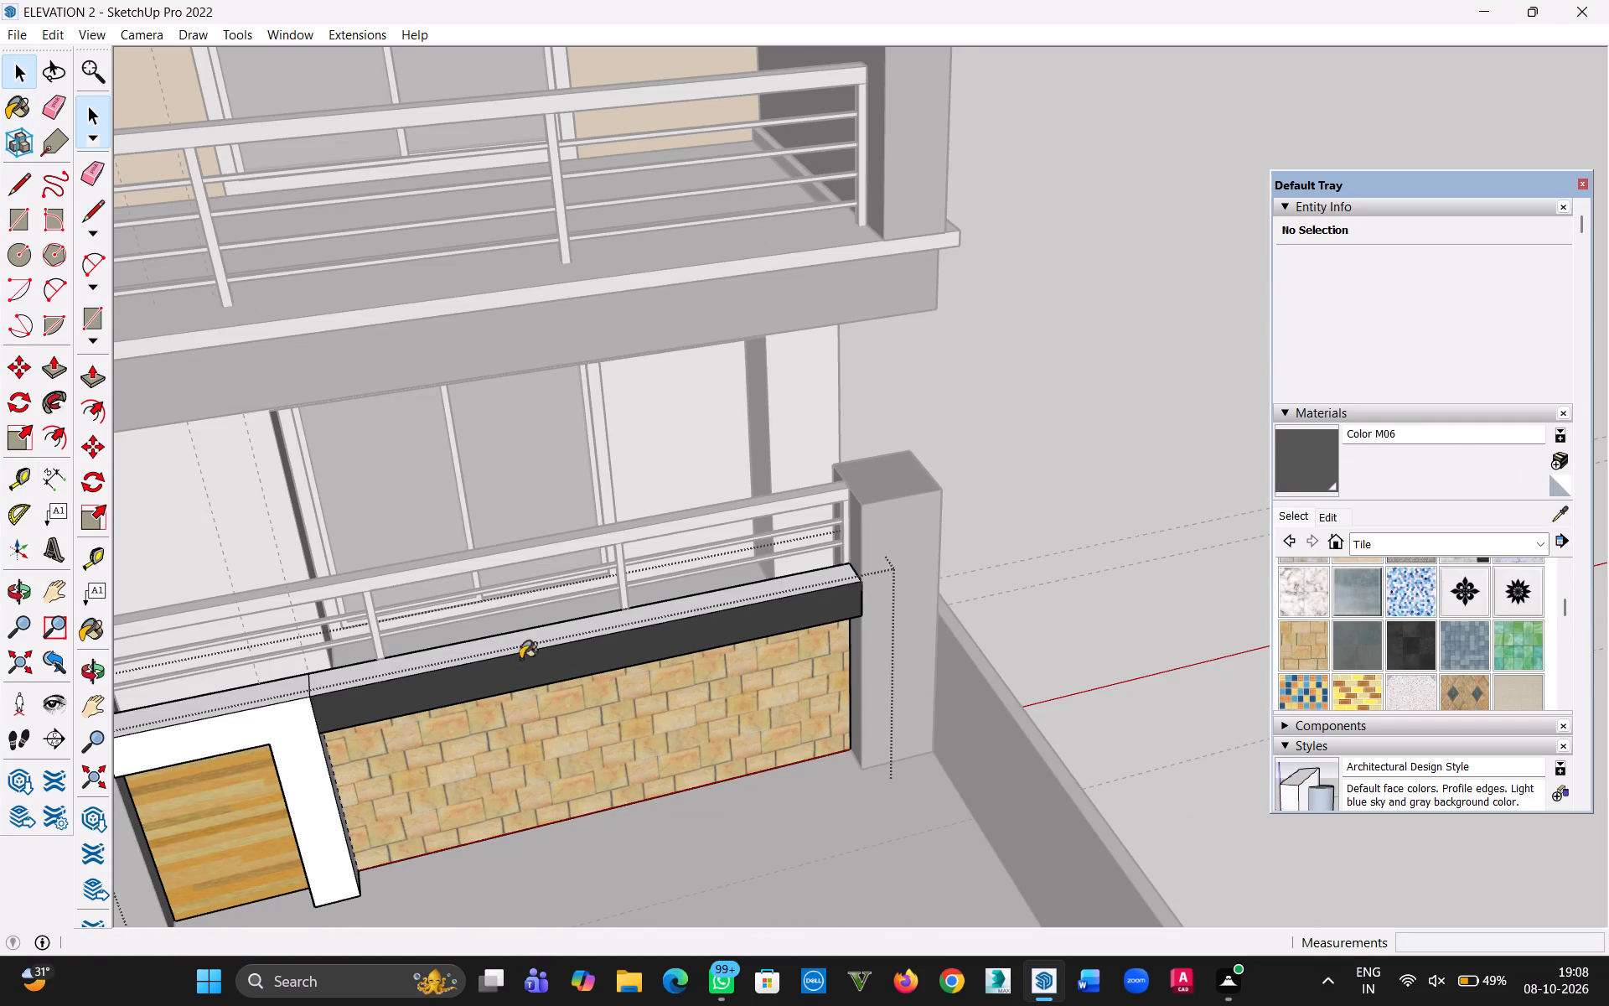
pyautogui.click(567, 635)
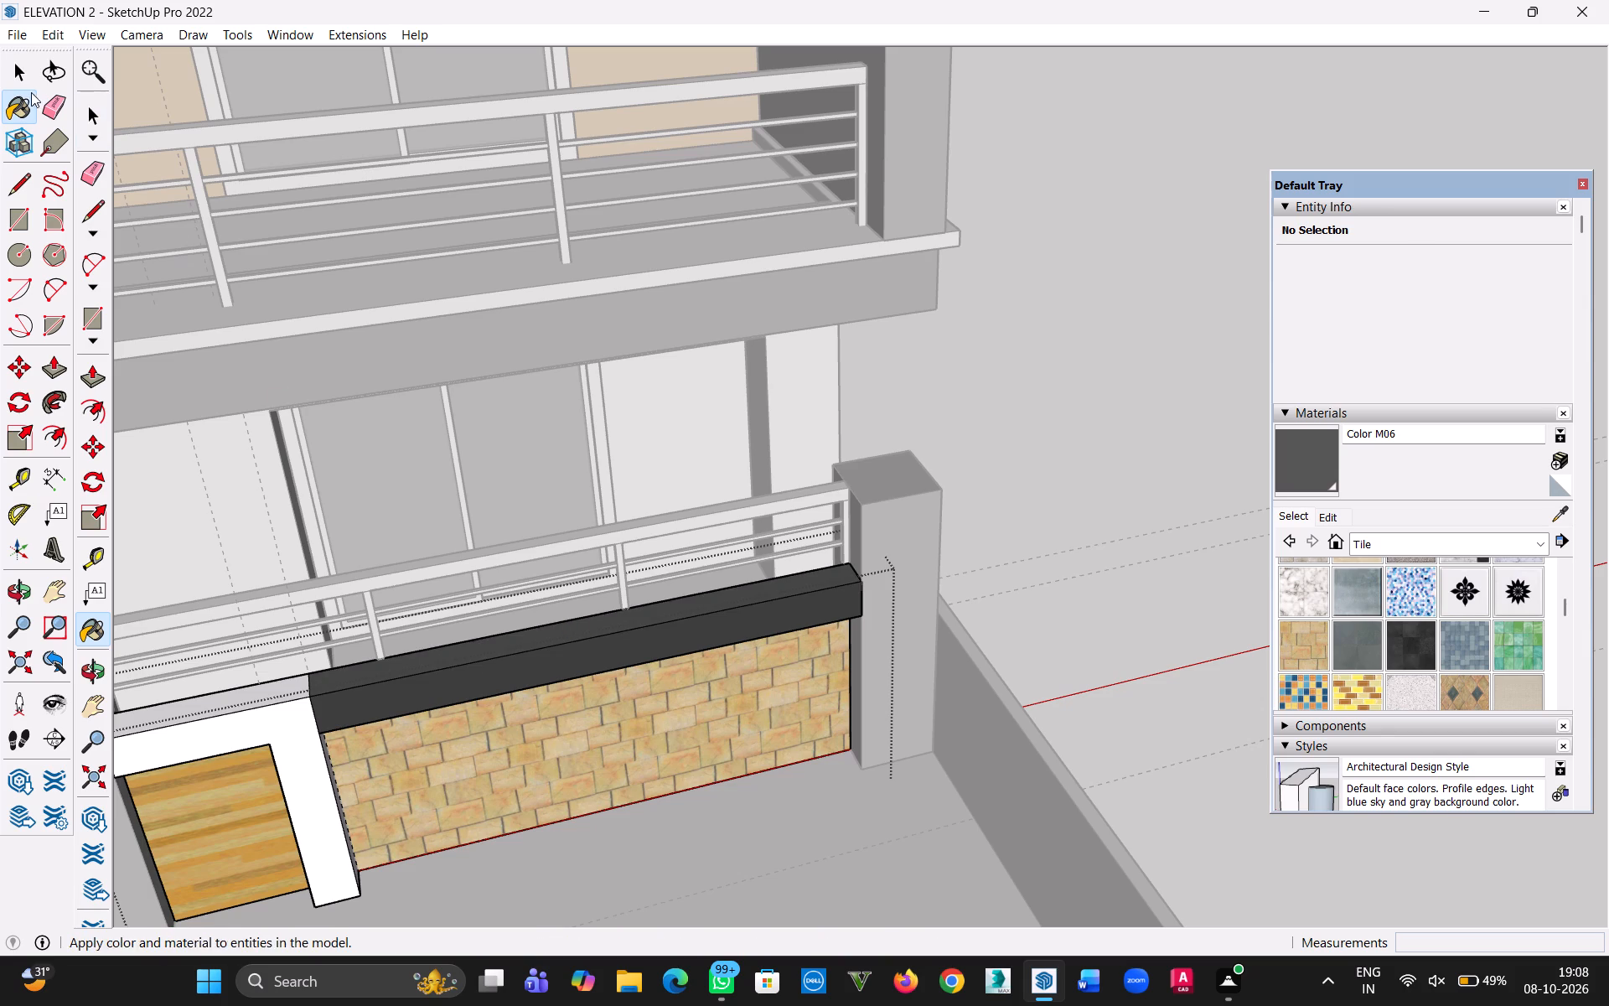
pyautogui.click(13, 75)
pyautogui.click(1146, 506)
# Paint the ground-floor railing group with Slate Light Tile.
pyautogui.scroll(-3, 934, 672)
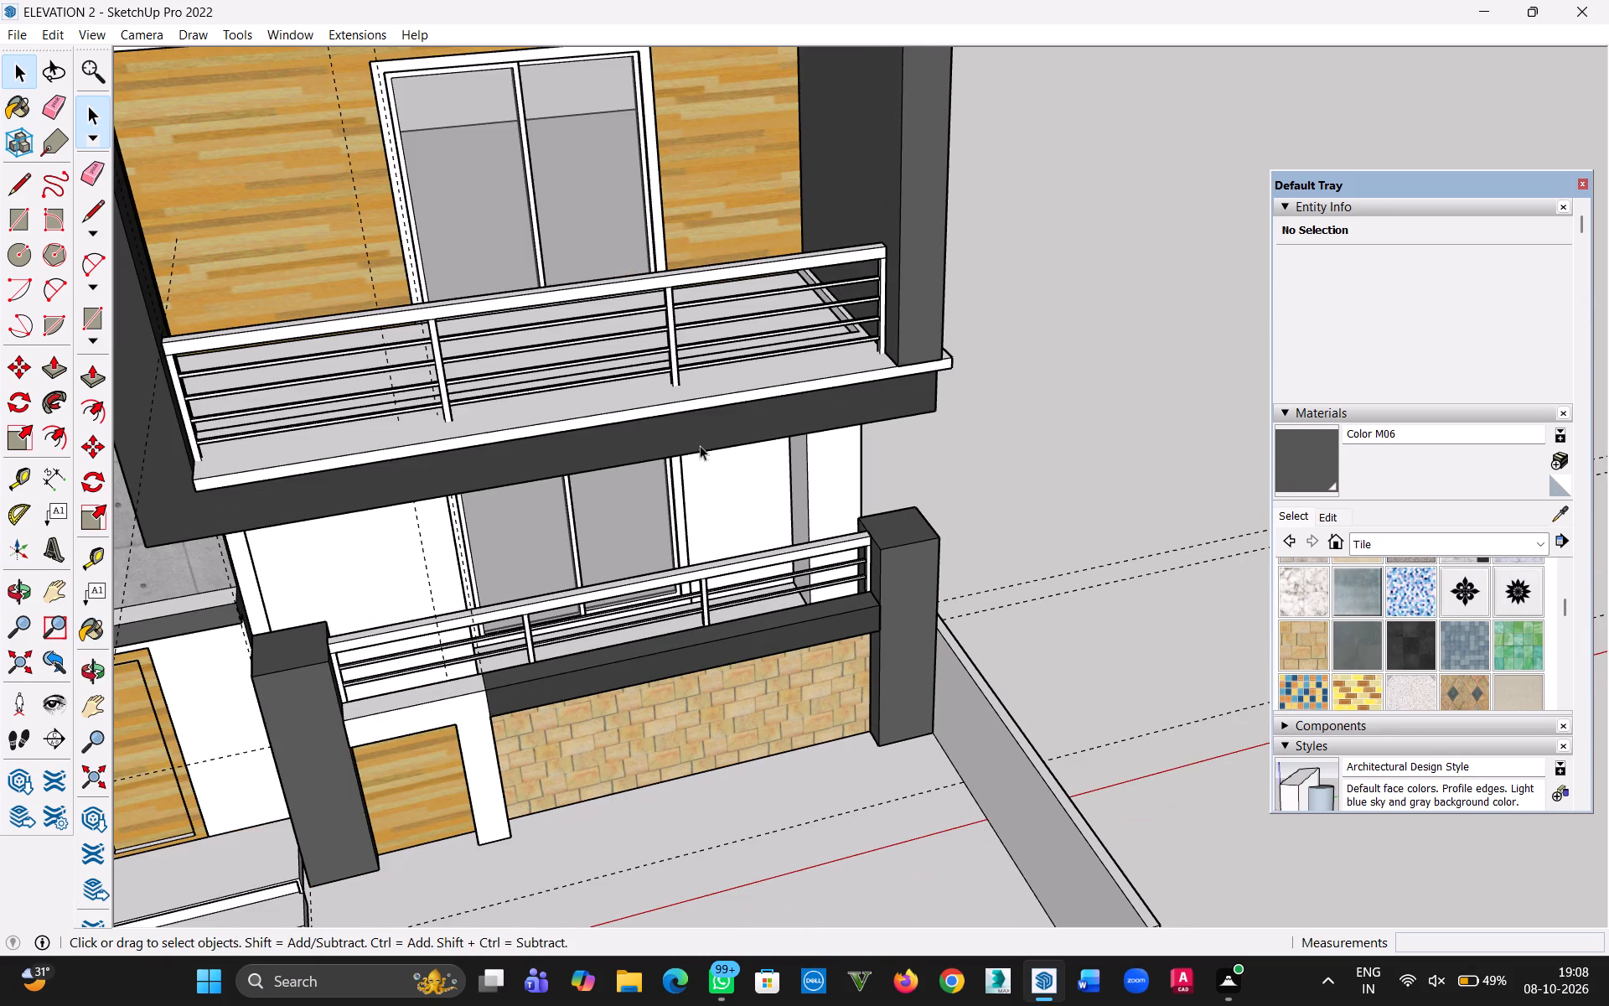
pyautogui.moveTo(926, 689); pyautogui.dragTo(882, 474, button='middle')
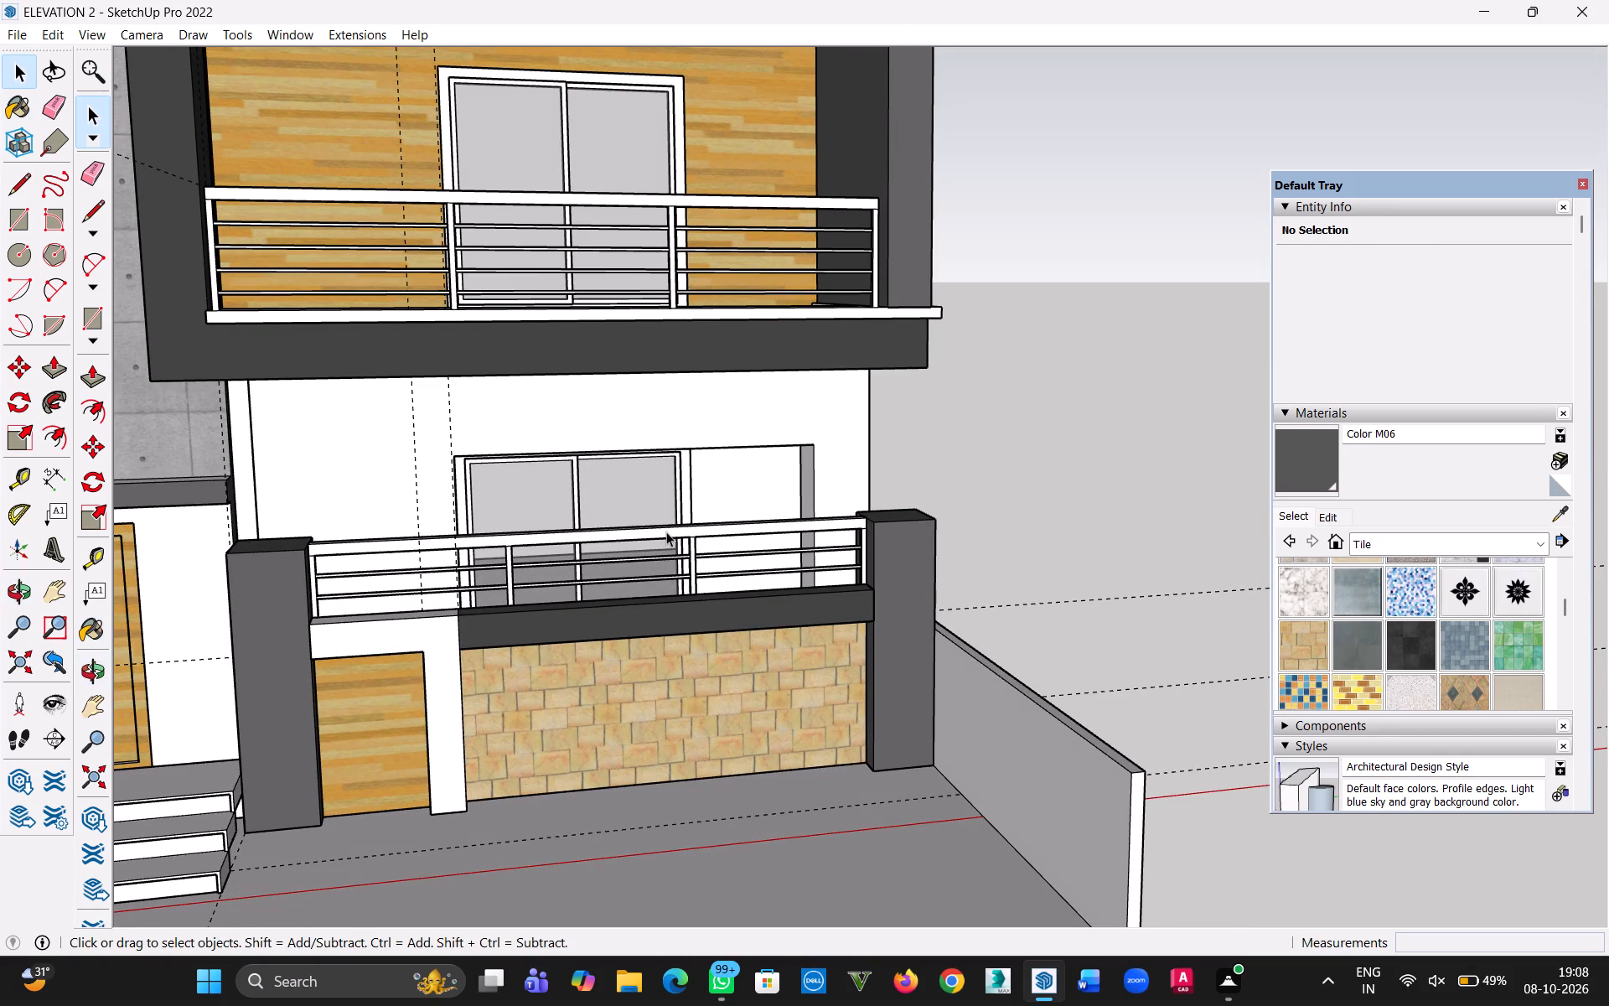
pyautogui.click(667, 532)
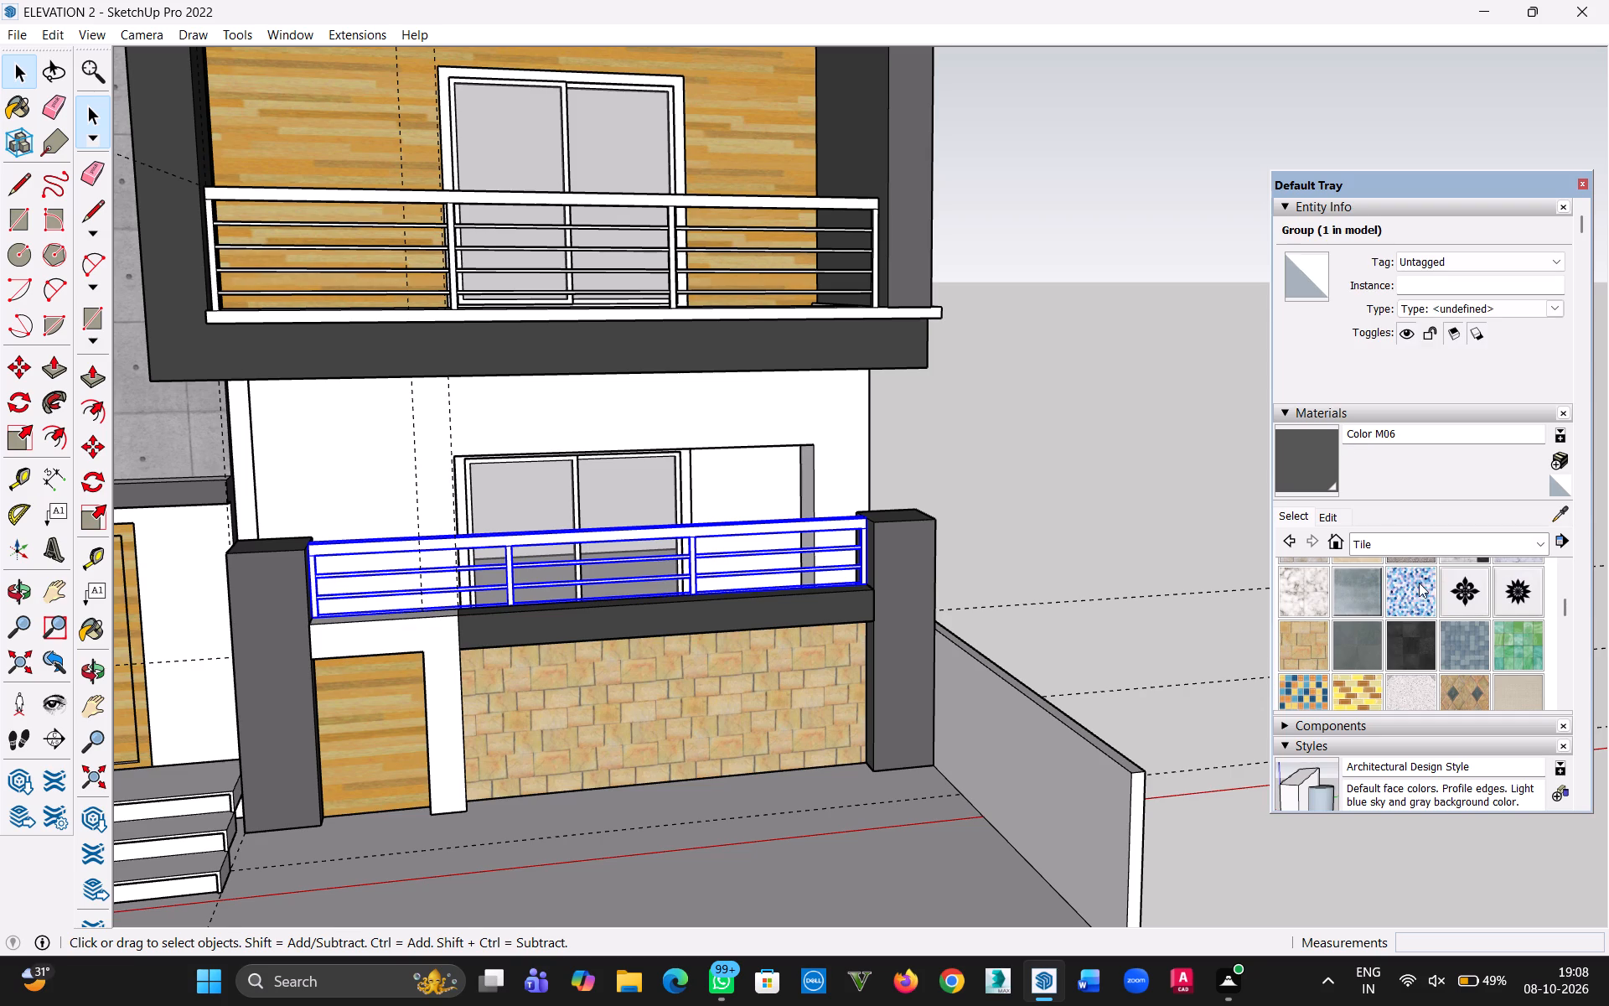
pyautogui.click(1414, 630)
pyautogui.click(712, 529)
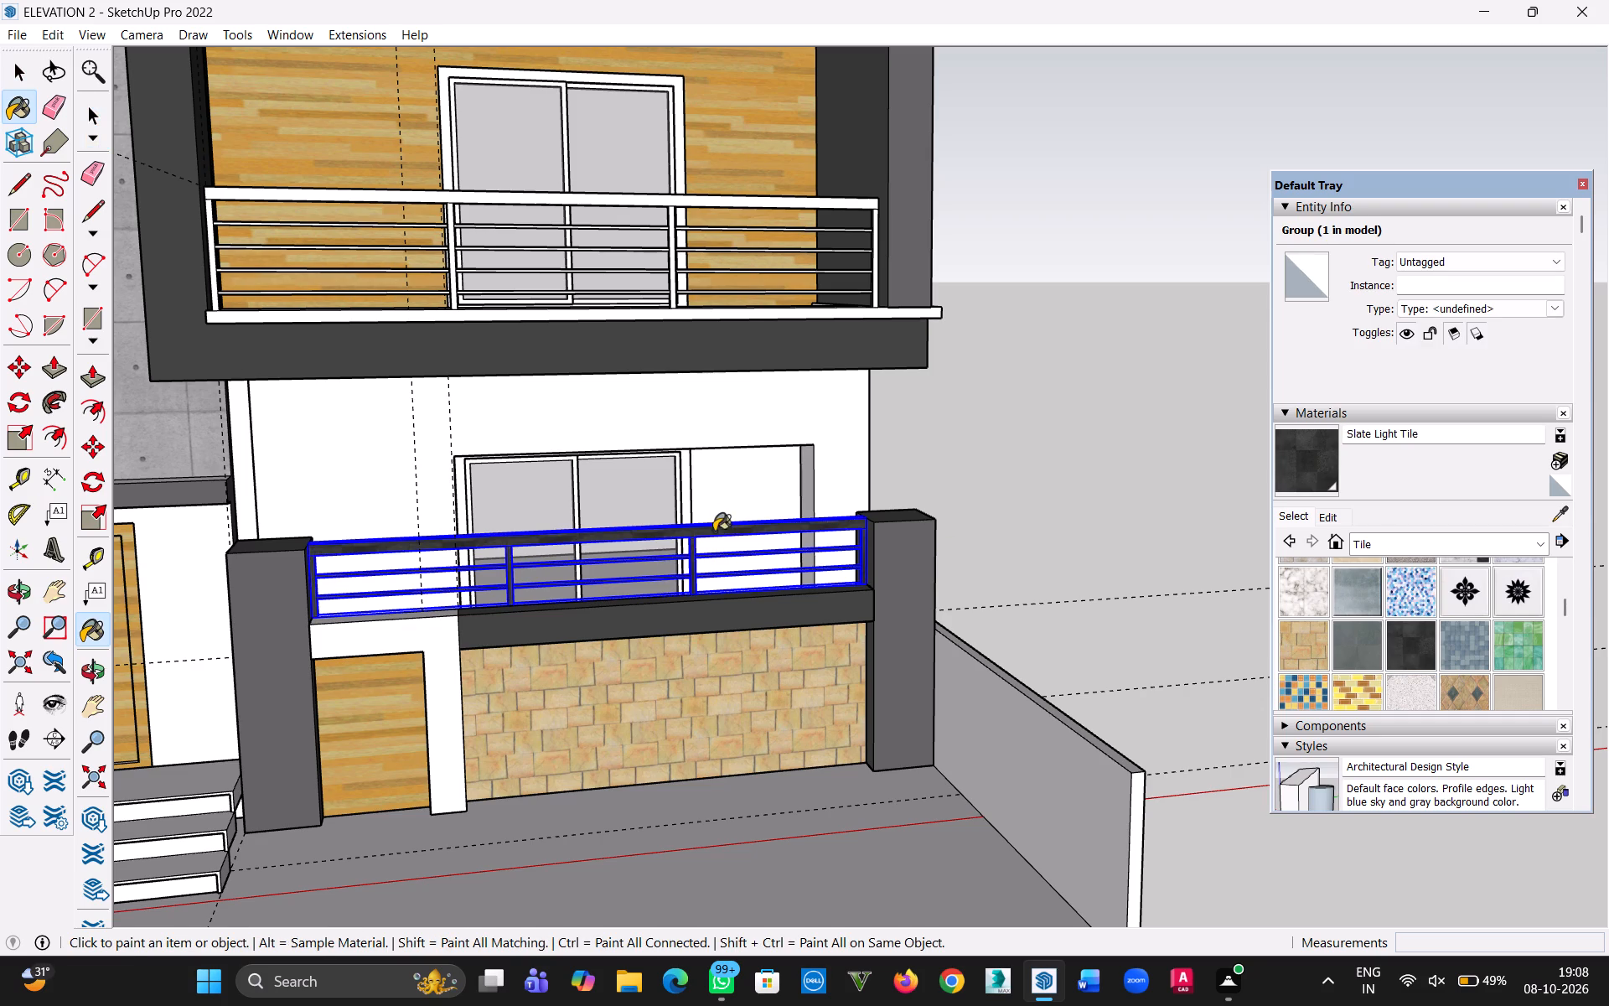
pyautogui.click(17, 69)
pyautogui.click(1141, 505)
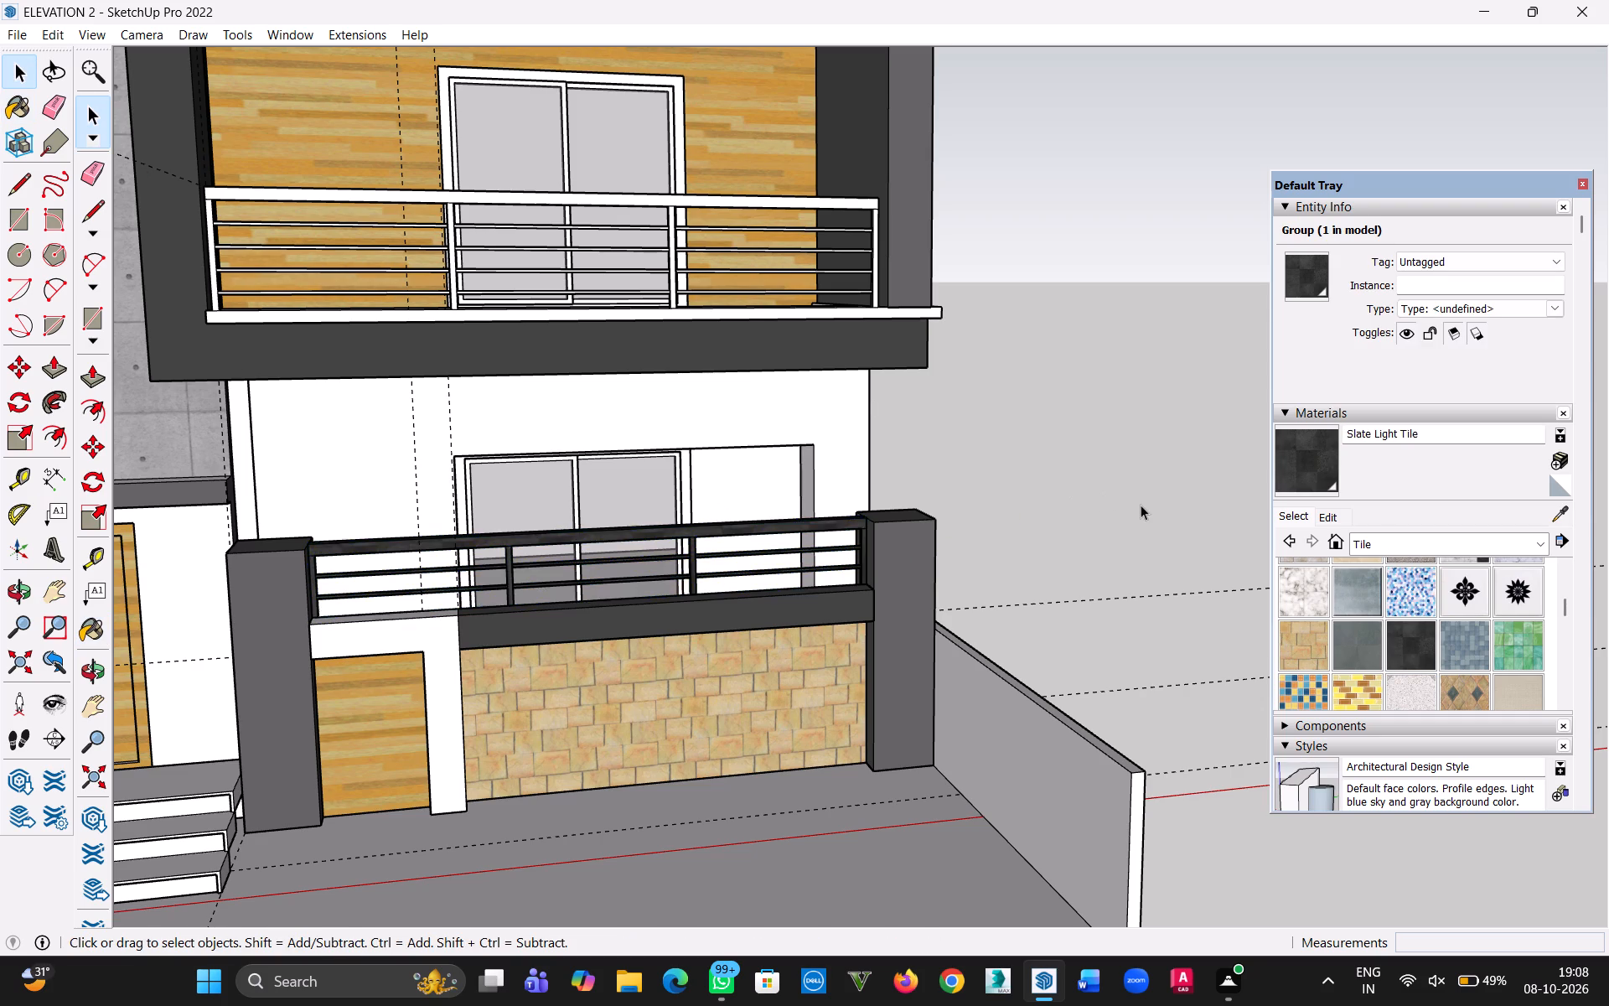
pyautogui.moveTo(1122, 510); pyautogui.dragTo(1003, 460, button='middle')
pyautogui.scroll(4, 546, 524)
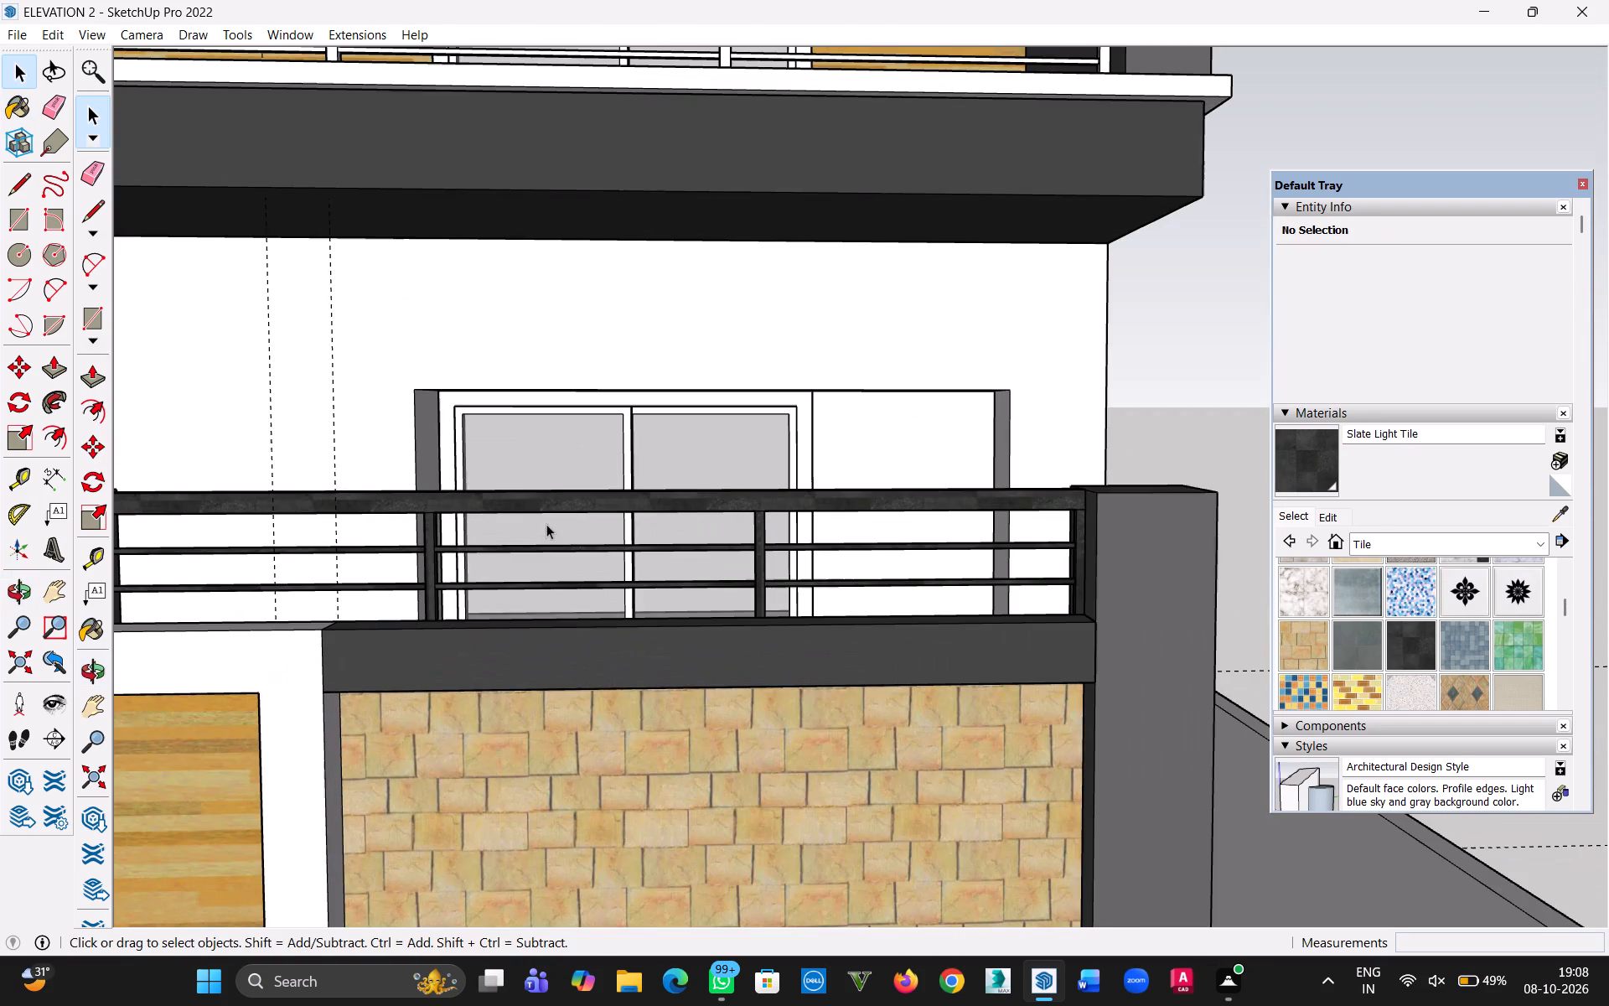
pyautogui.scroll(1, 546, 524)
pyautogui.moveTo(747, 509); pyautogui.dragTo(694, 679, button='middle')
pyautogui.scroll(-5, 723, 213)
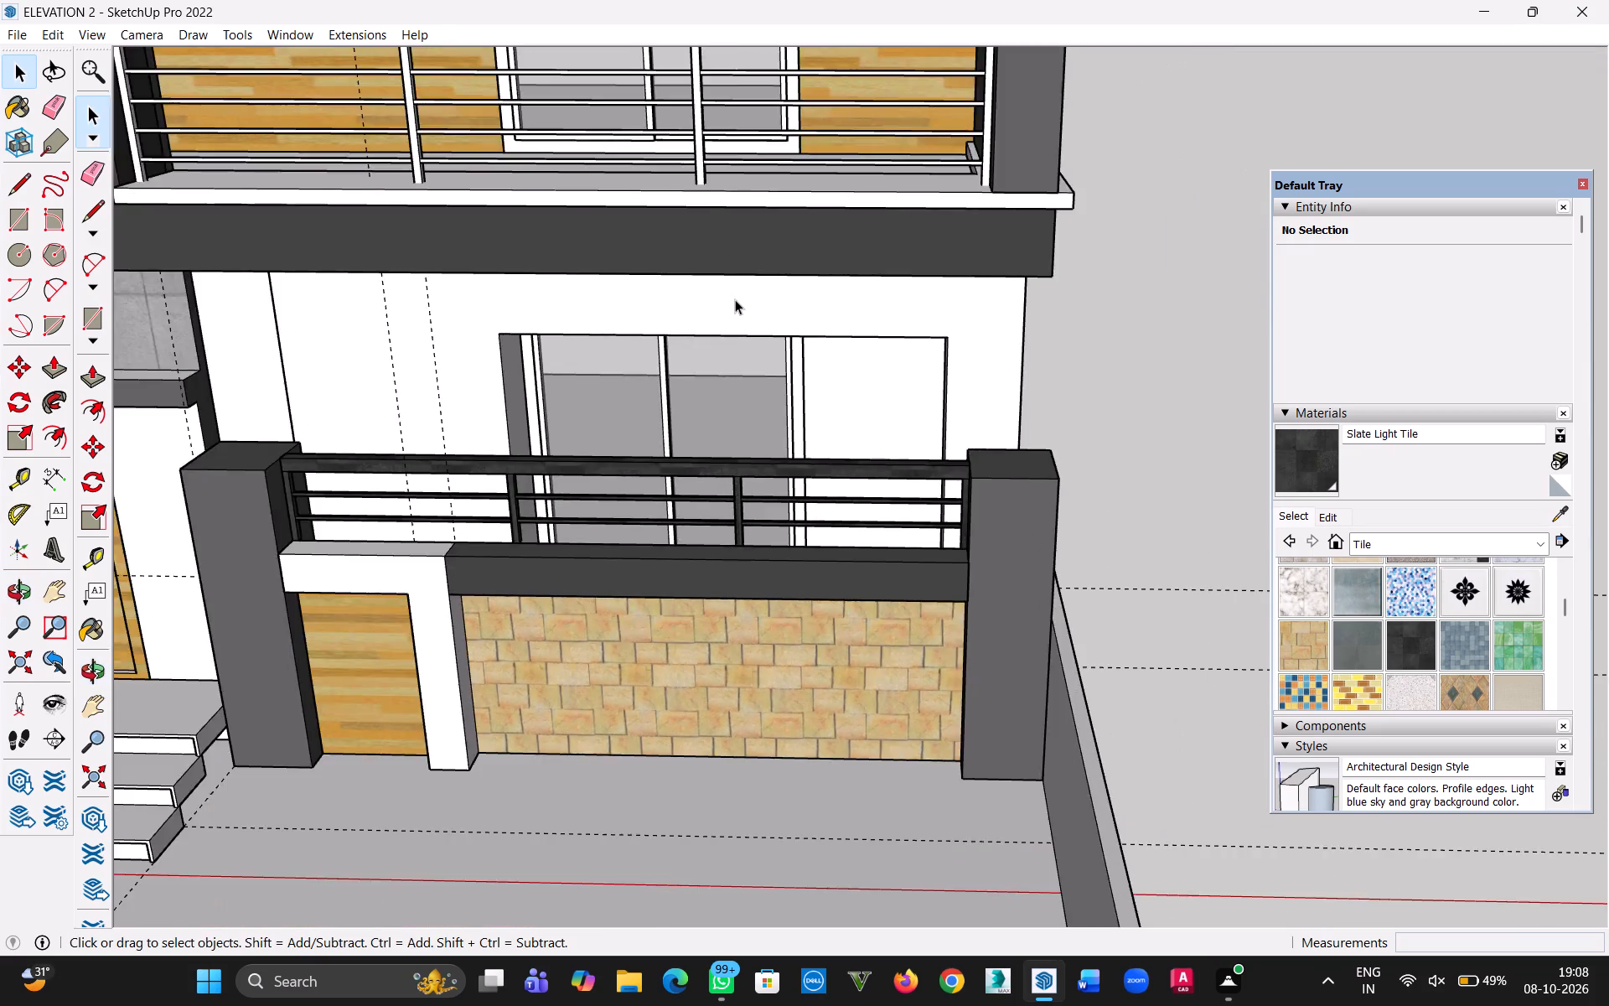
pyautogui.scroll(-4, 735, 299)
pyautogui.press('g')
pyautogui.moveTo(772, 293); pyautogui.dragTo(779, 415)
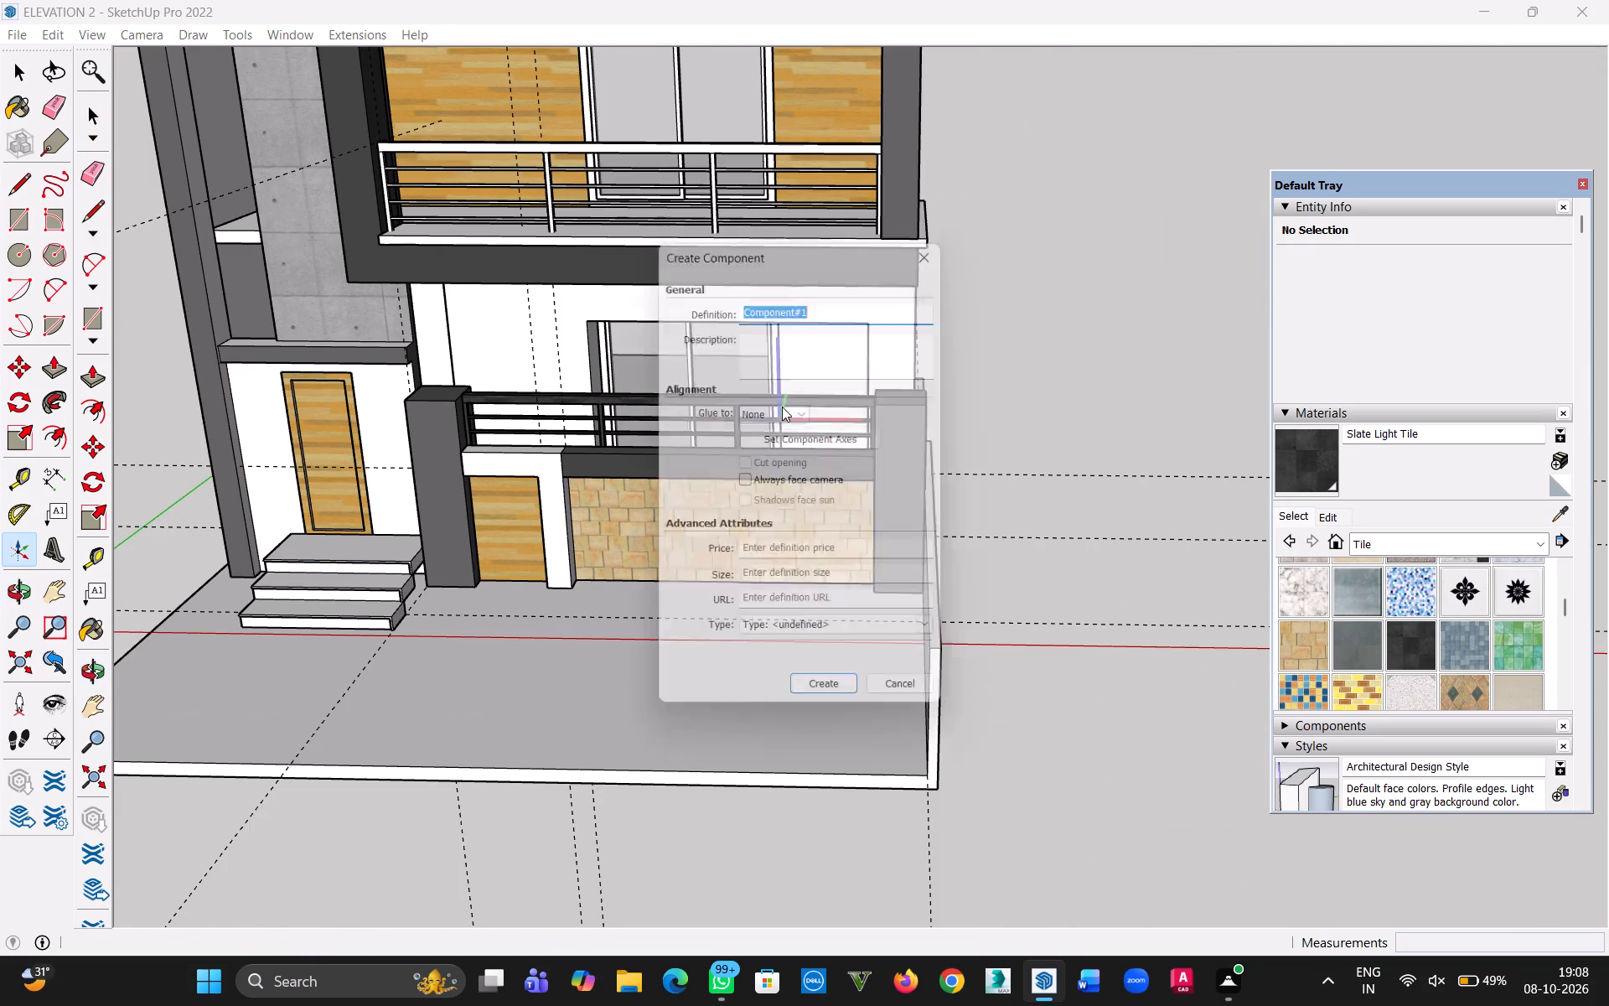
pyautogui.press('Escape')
# Paint the railings of the middle-floor and top-floor balconies with Slate Light Tile.
pyautogui.press('h')
pyautogui.moveTo(873, 412); pyautogui.dragTo(918, 680)
pyautogui.press('Escape')
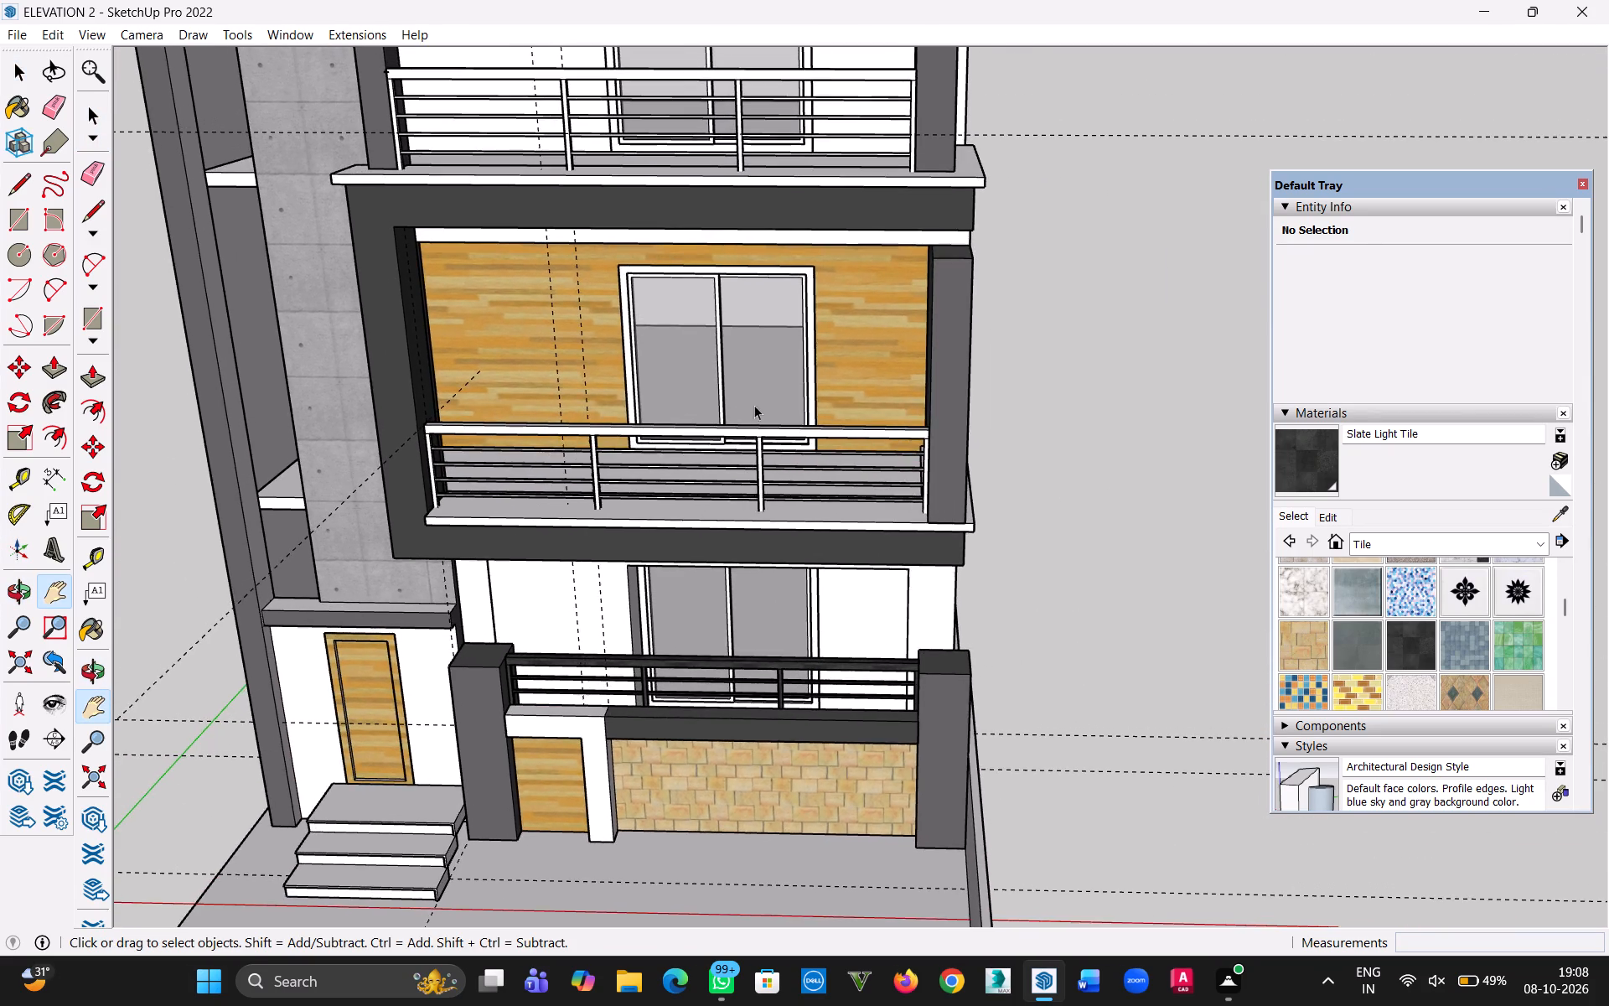
pyautogui.scroll(6, 754, 405)
pyautogui.press('b')
pyautogui.click(760, 428)
pyautogui.scroll(-3, 763, 428)
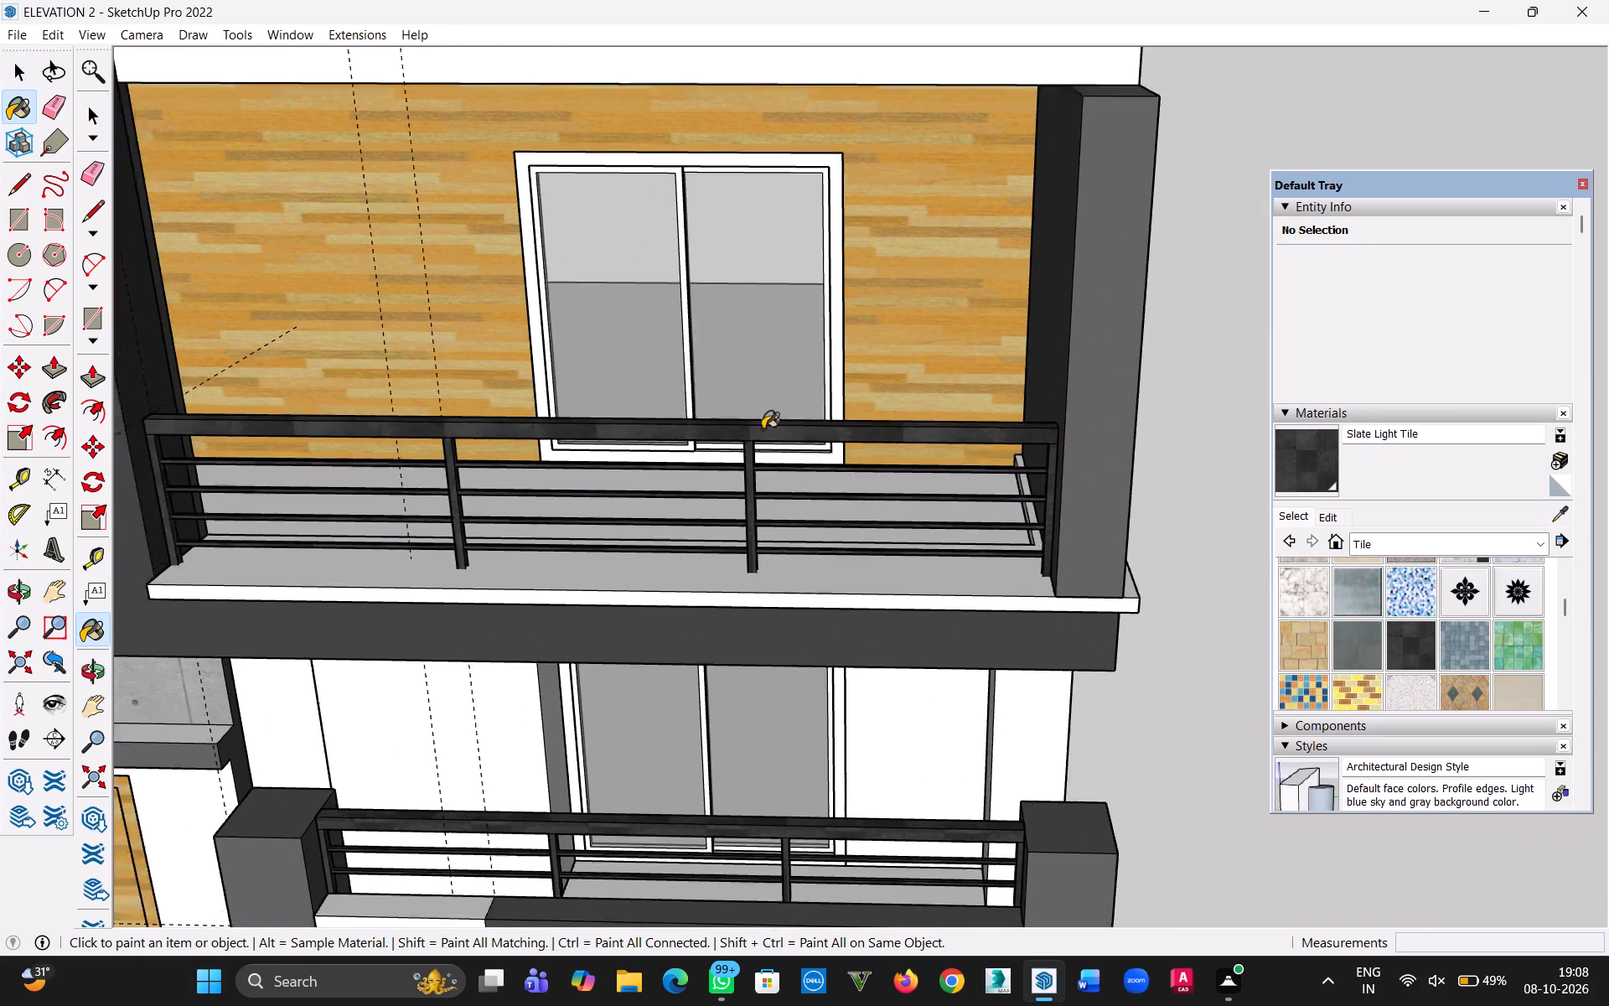
pyautogui.scroll(-9, 763, 429)
pyautogui.scroll(10, 743, 200)
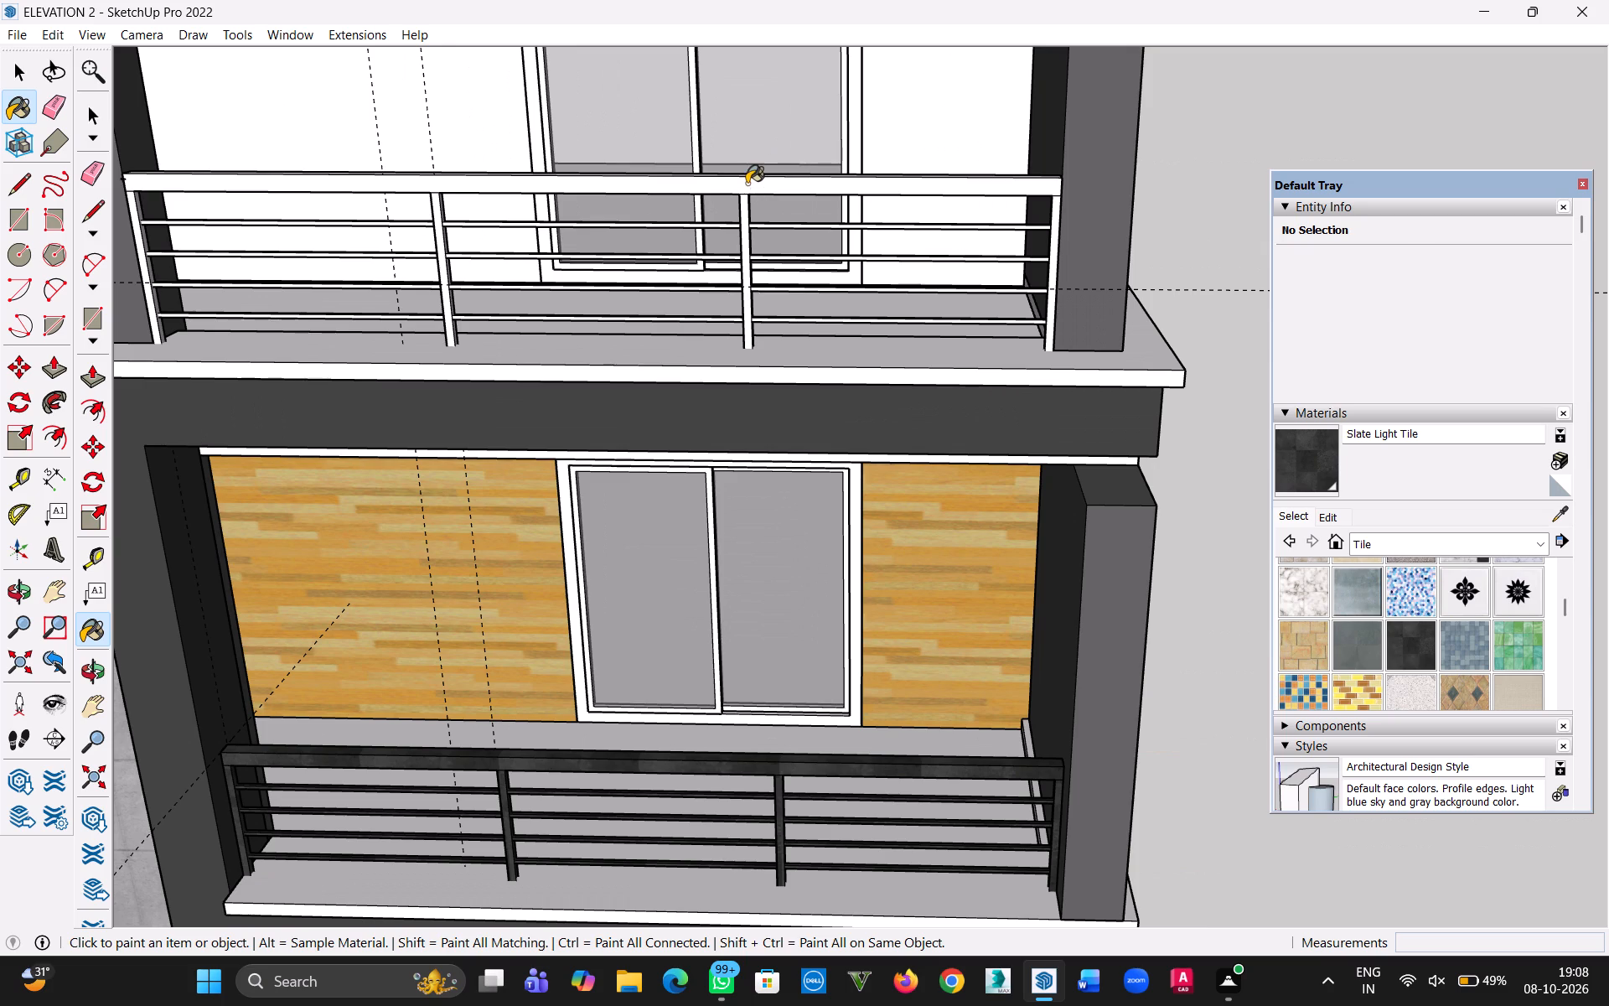
pyautogui.click(747, 184)
pyautogui.scroll(-12, 824, 362)
pyautogui.click(14, 70)
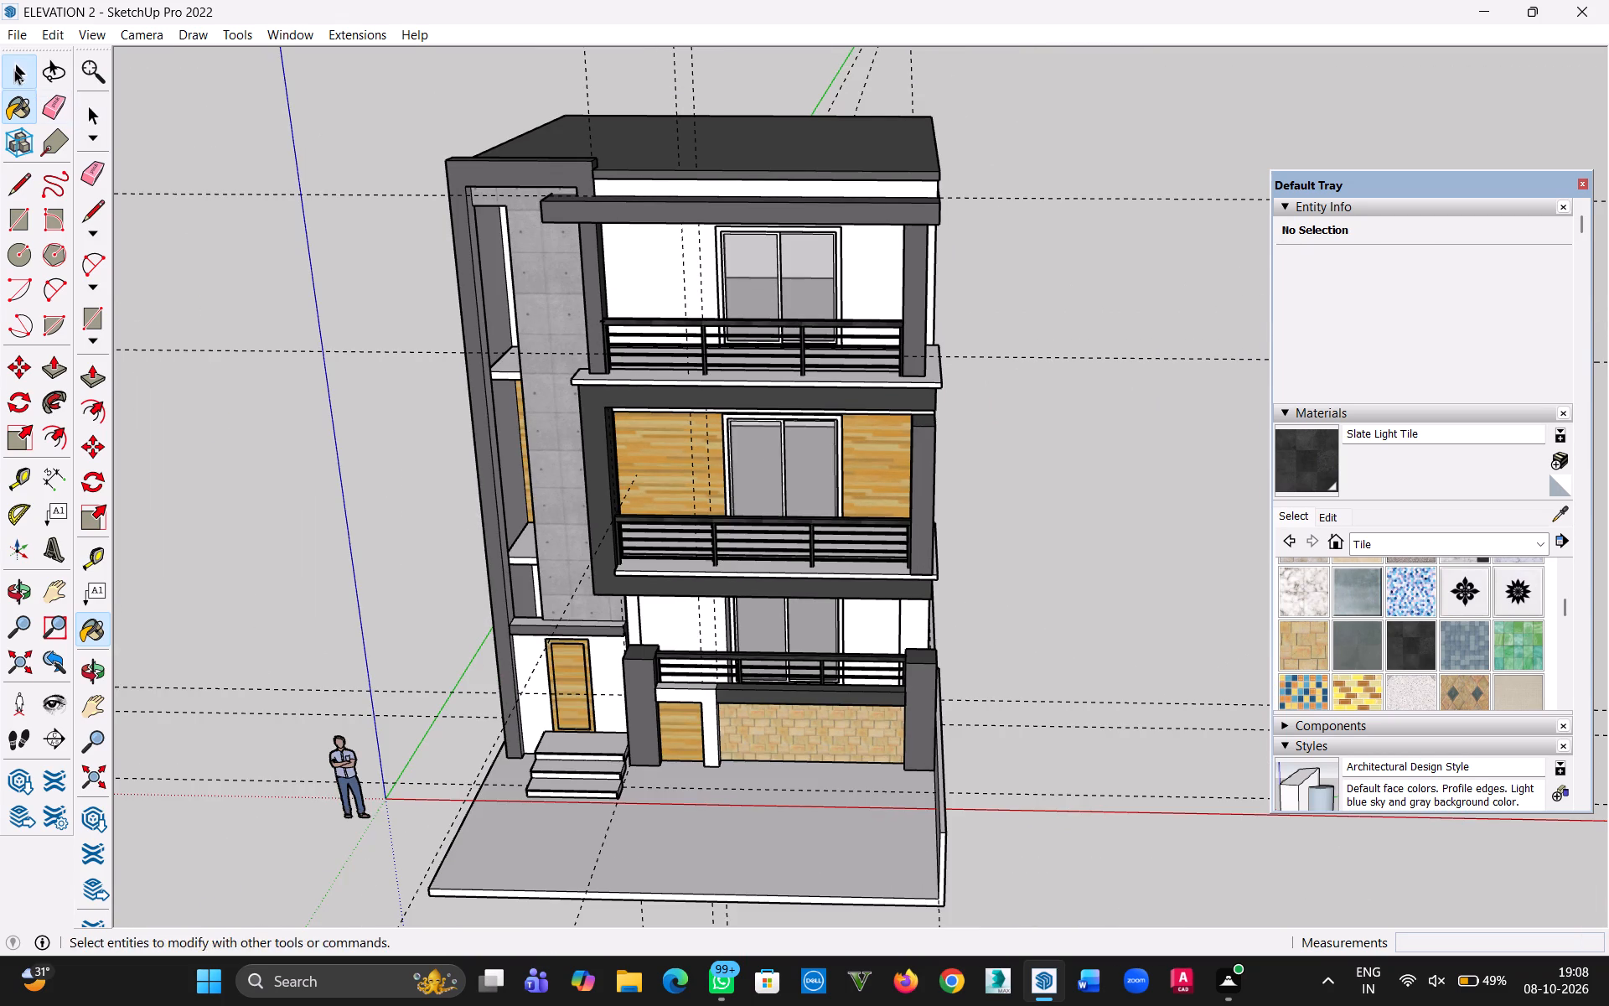
pyautogui.click(251, 250)
# Draw a rectangle about 2' by 27' 1" covering the tall narrow opening between the dark side column and the concrete wall.
pyautogui.moveTo(462, 435); pyautogui.dragTo(524, 313, button='middle')
pyautogui.scroll(2, 517, 452)
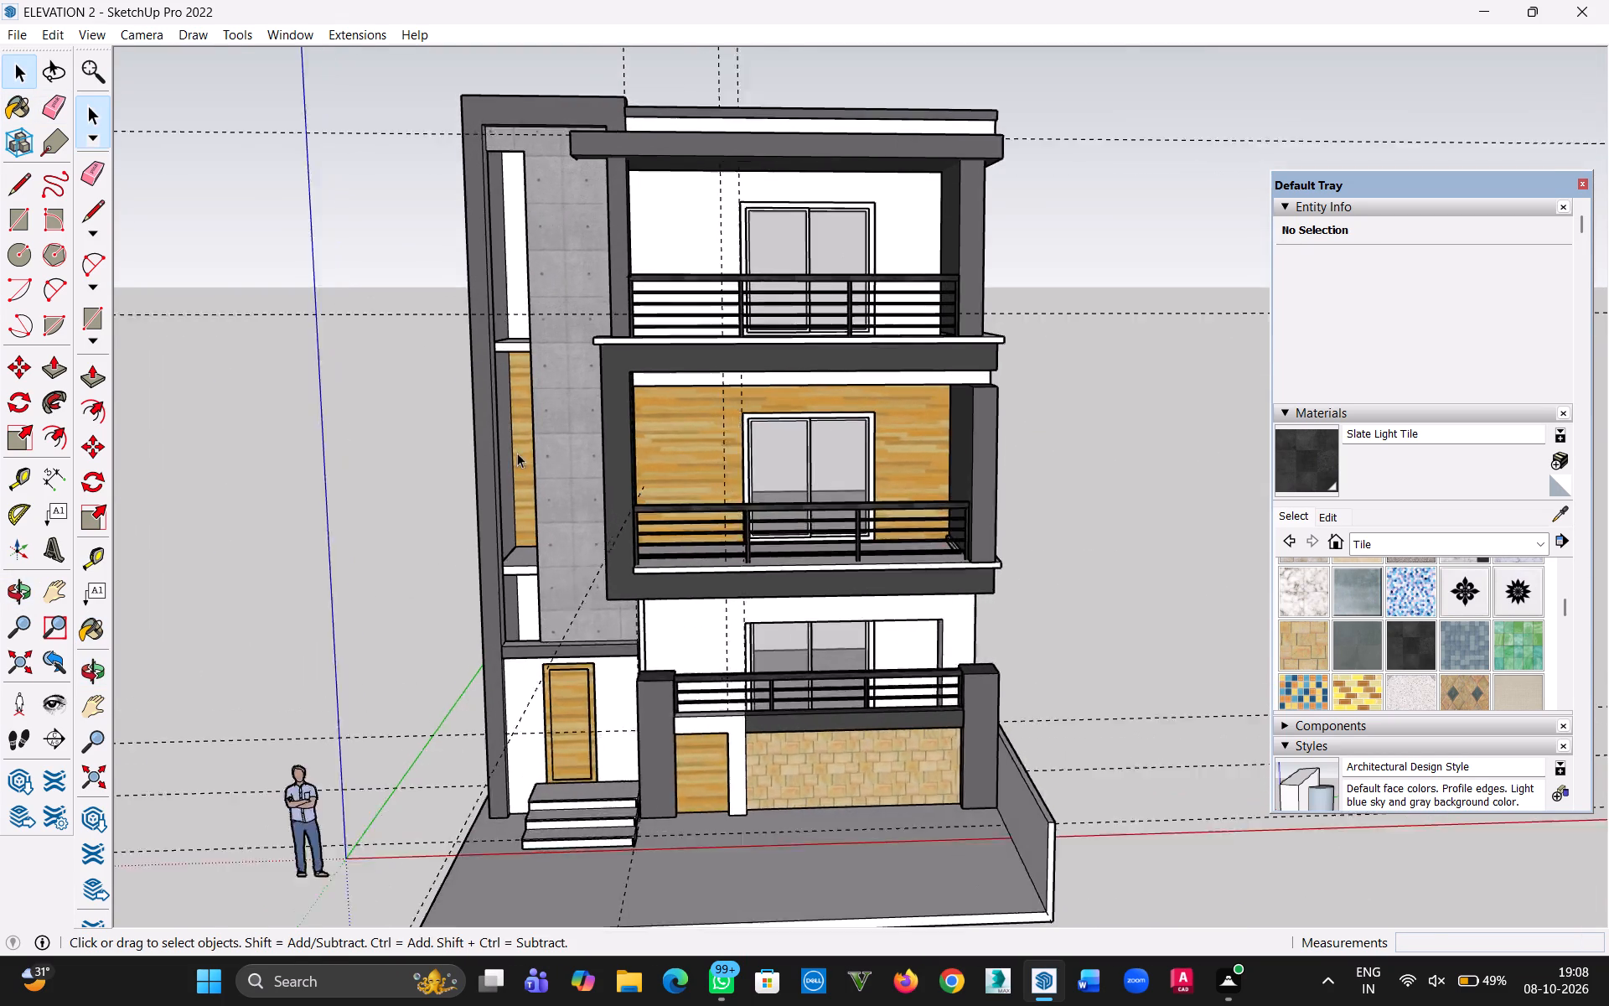
pyautogui.scroll(2, 517, 453)
pyautogui.scroll(1, 461, 324)
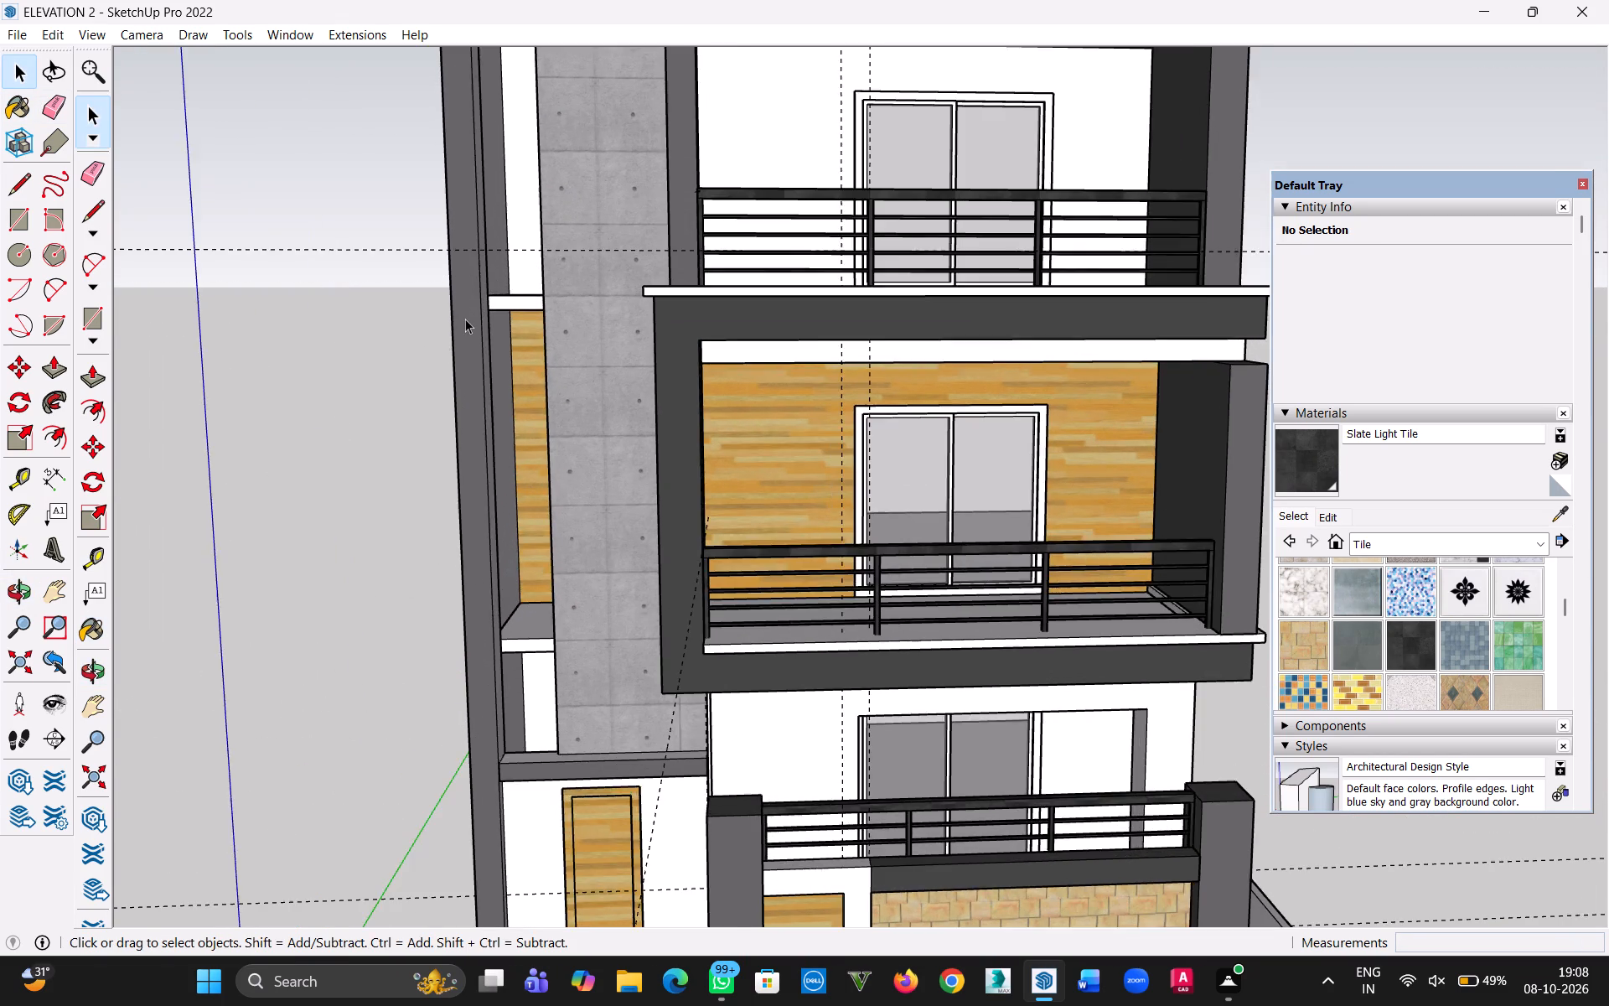
pyautogui.moveTo(484, 348); pyautogui.dragTo(585, 684, button='middle')
pyautogui.scroll(3, 494, 362)
pyautogui.press('r')
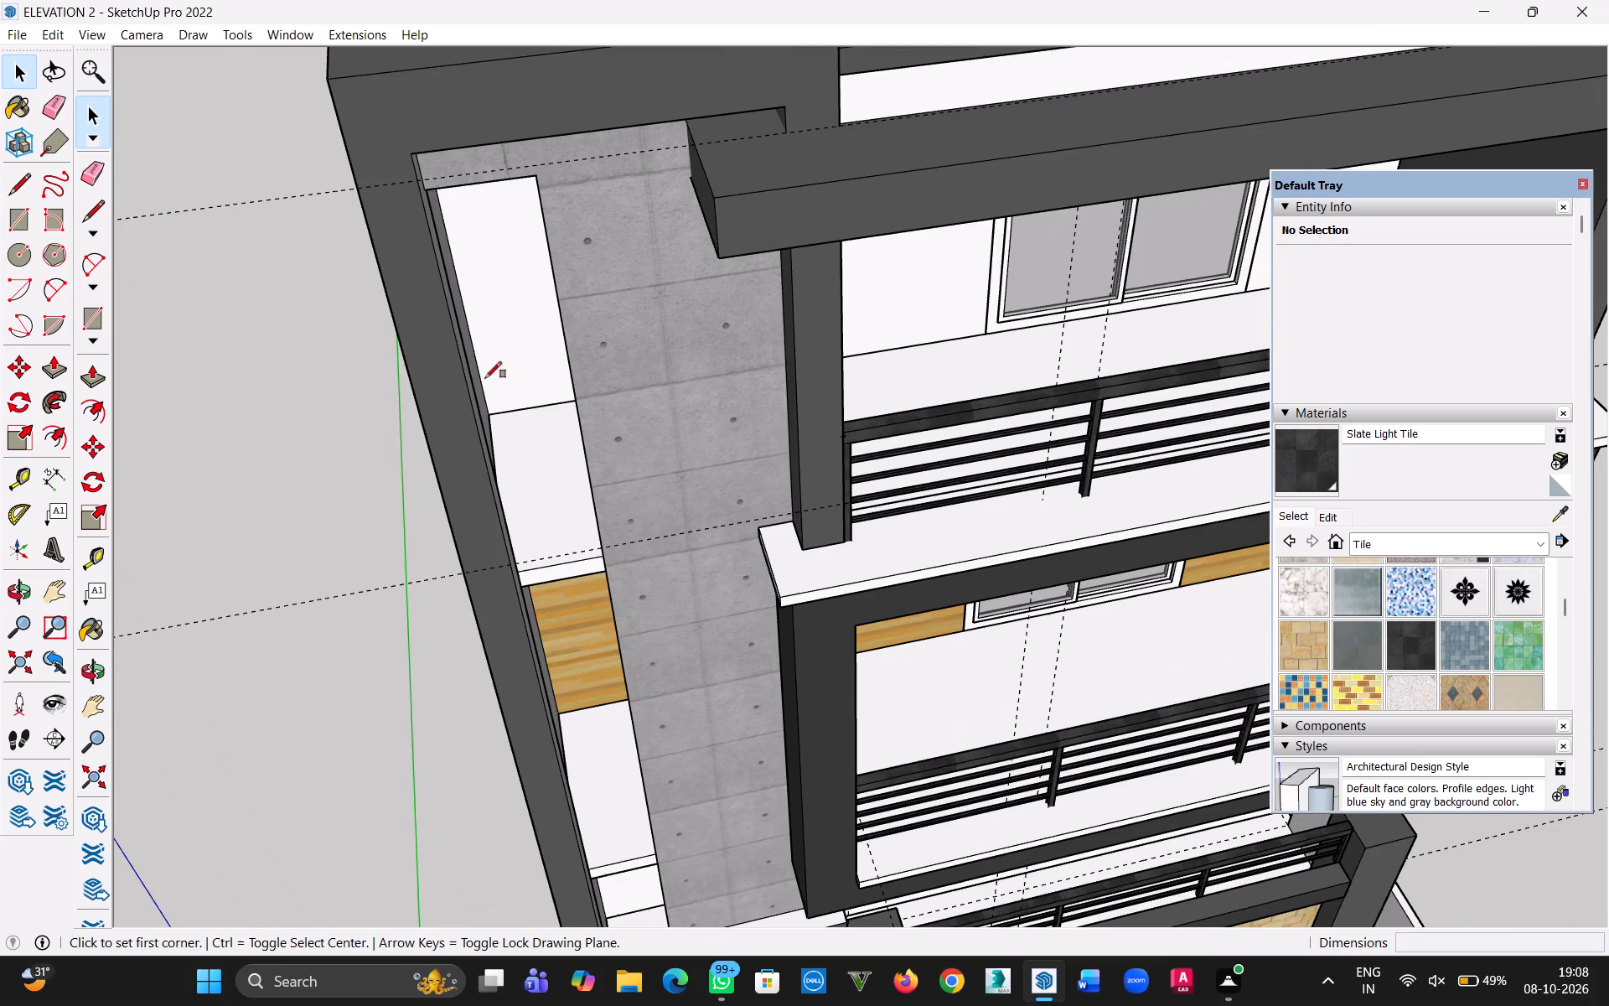
pyautogui.click(427, 189)
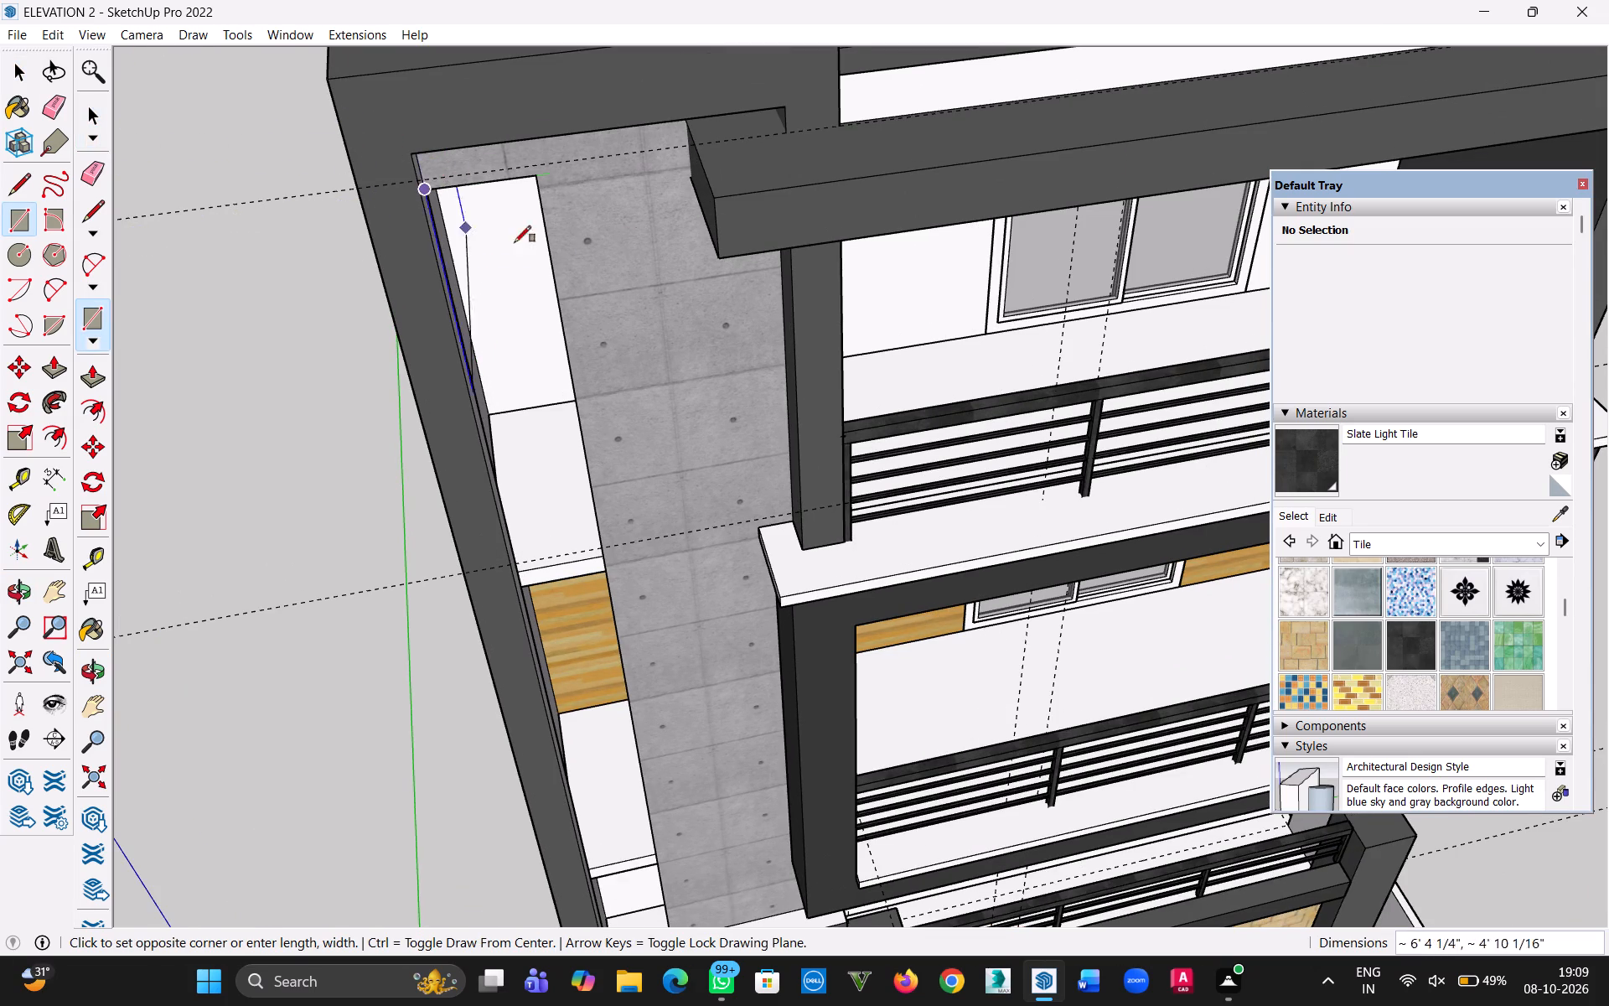
pyautogui.press('h')
pyautogui.moveTo(626, 486); pyautogui.dragTo(563, 0)
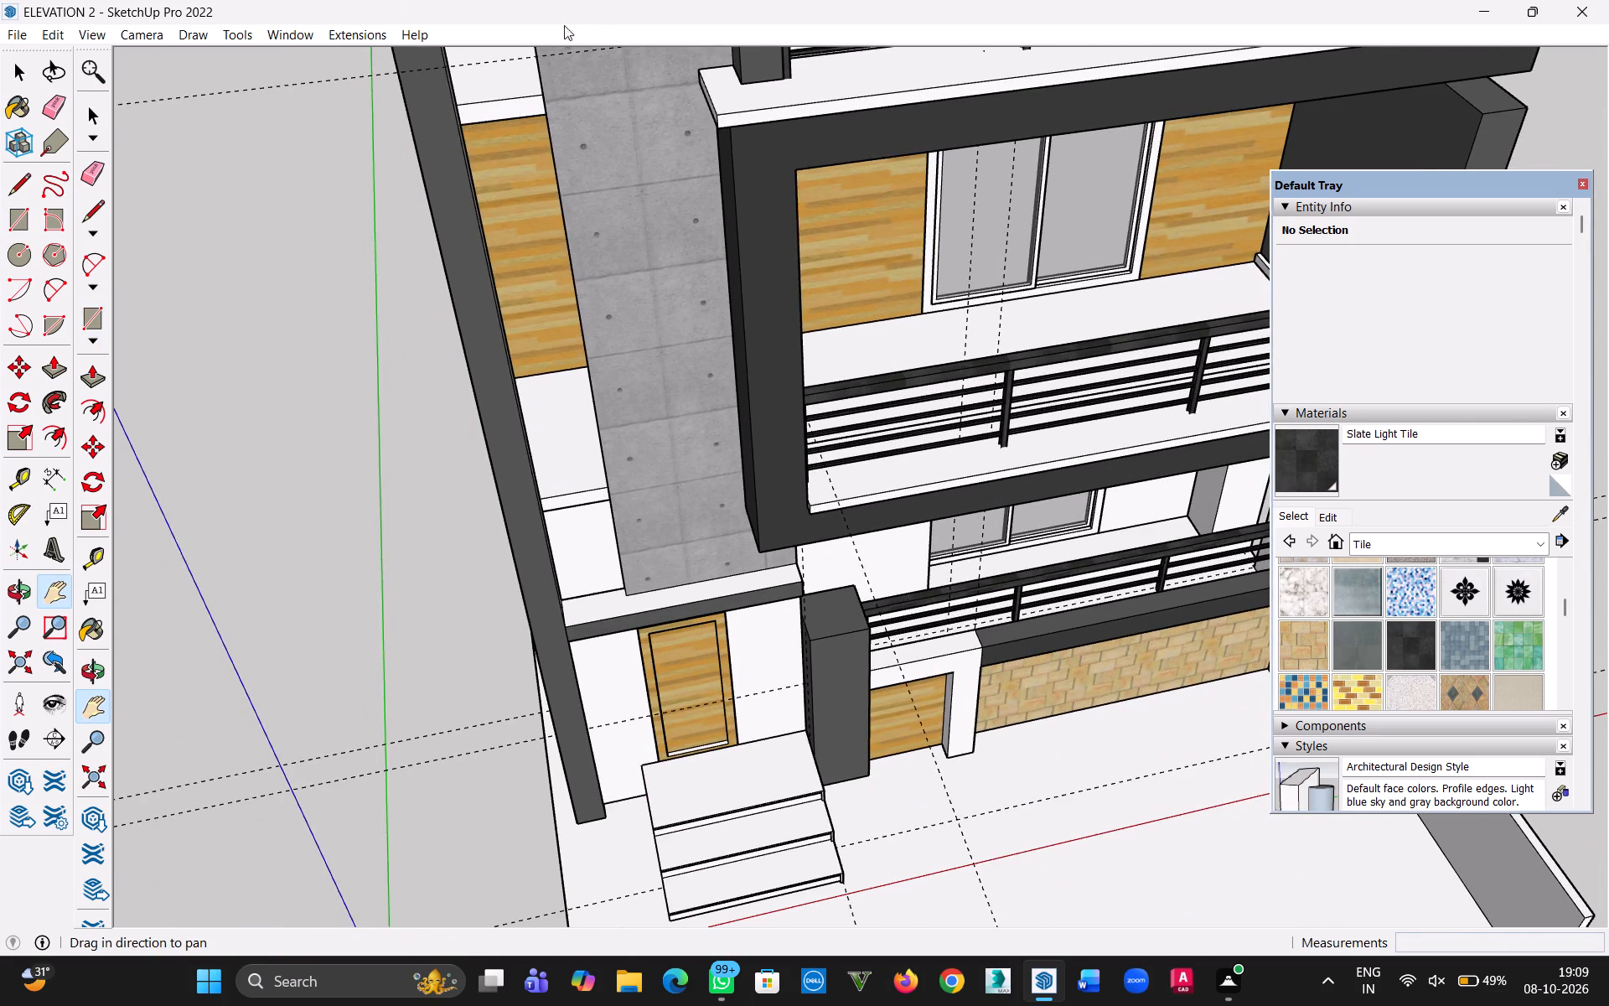
pyautogui.moveTo(470, 457); pyautogui.dragTo(489, 343)
pyautogui.press('Escape')
pyautogui.click(648, 497)
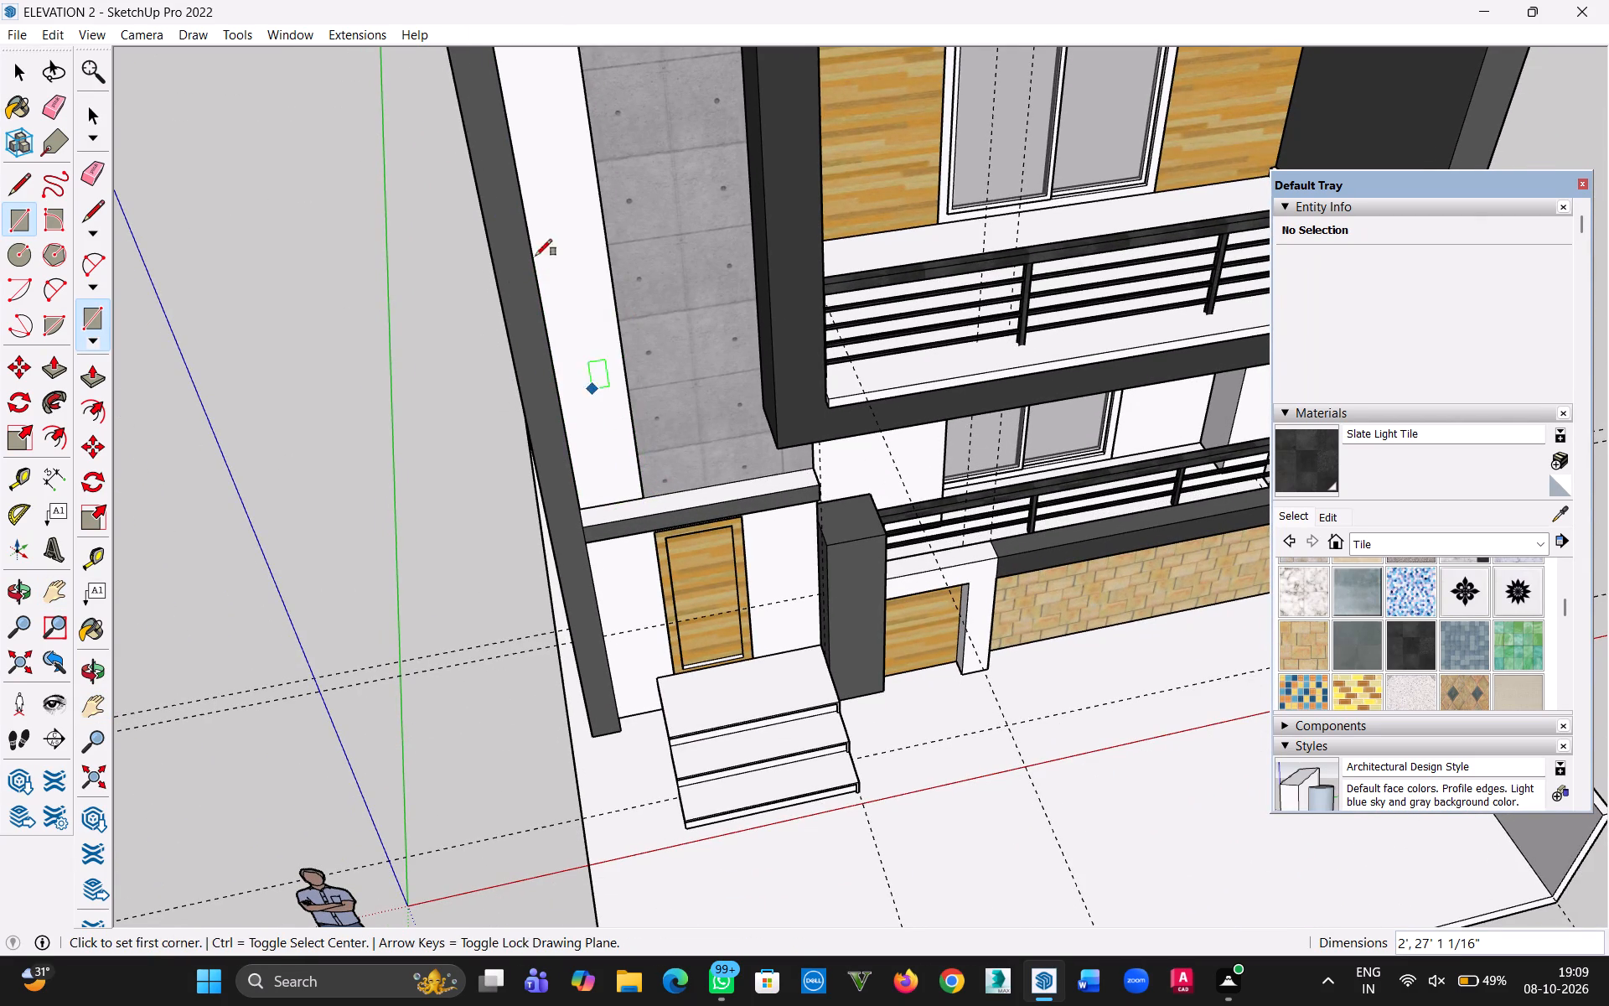
pyautogui.click(18, 76)
# Paint the new tall rectangle beside the concrete wall with Translucent Glass Gray from the Glass and Mirrors materials.
pyautogui.press('b')
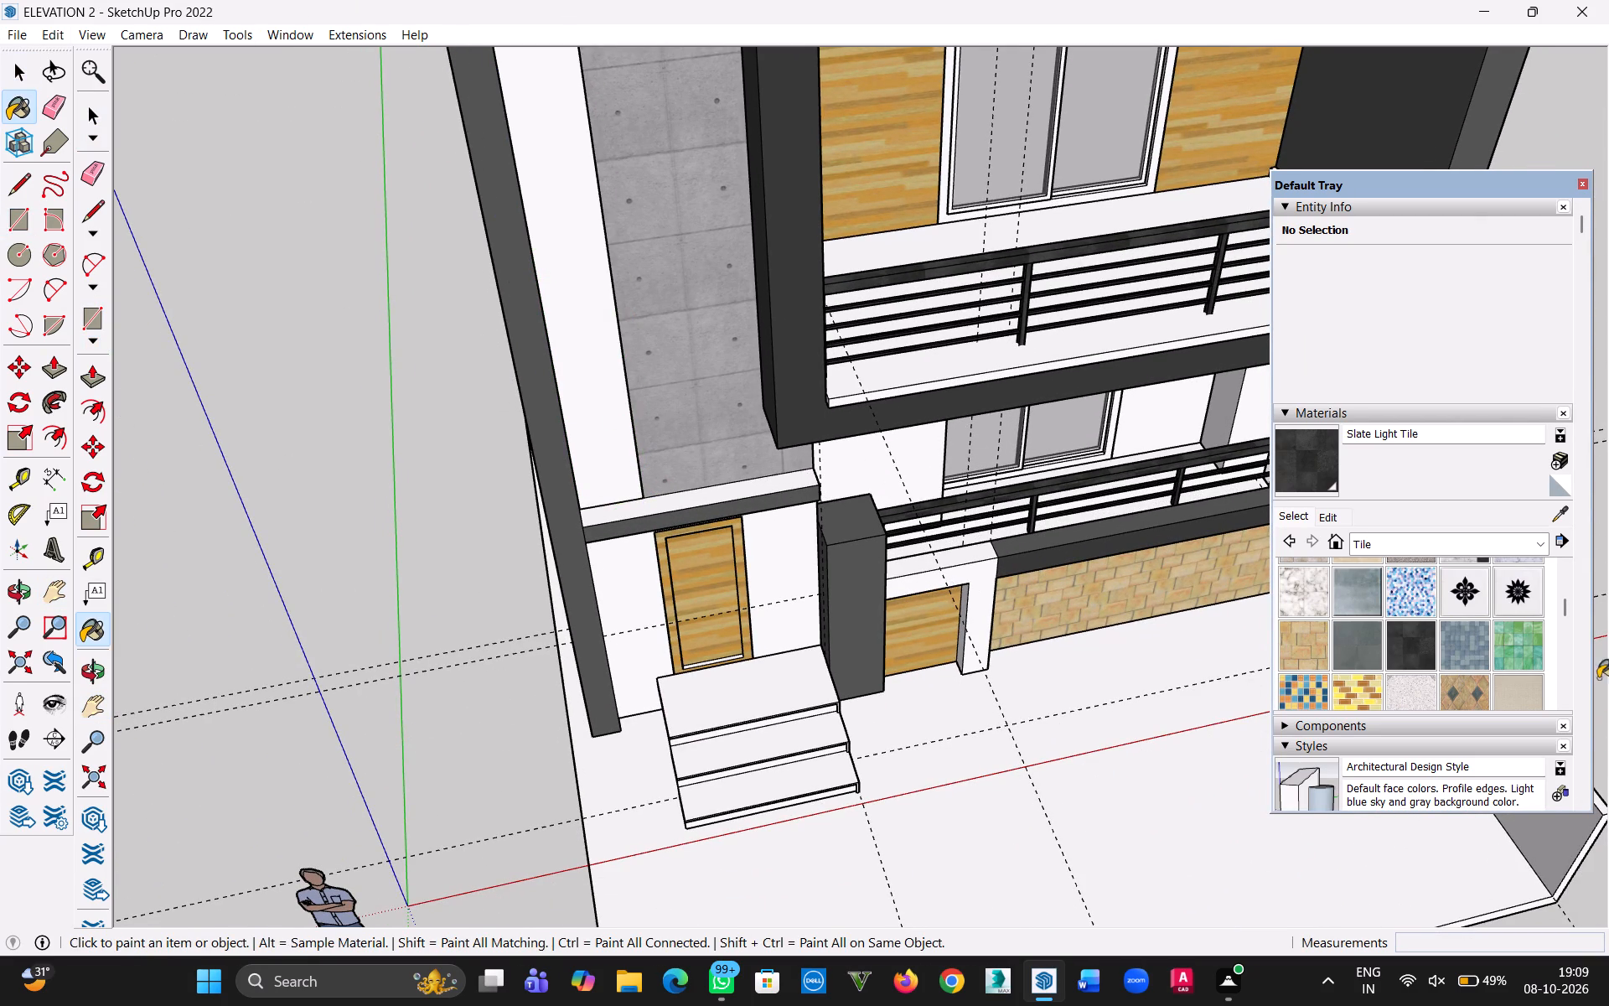
pyautogui.click(1449, 543)
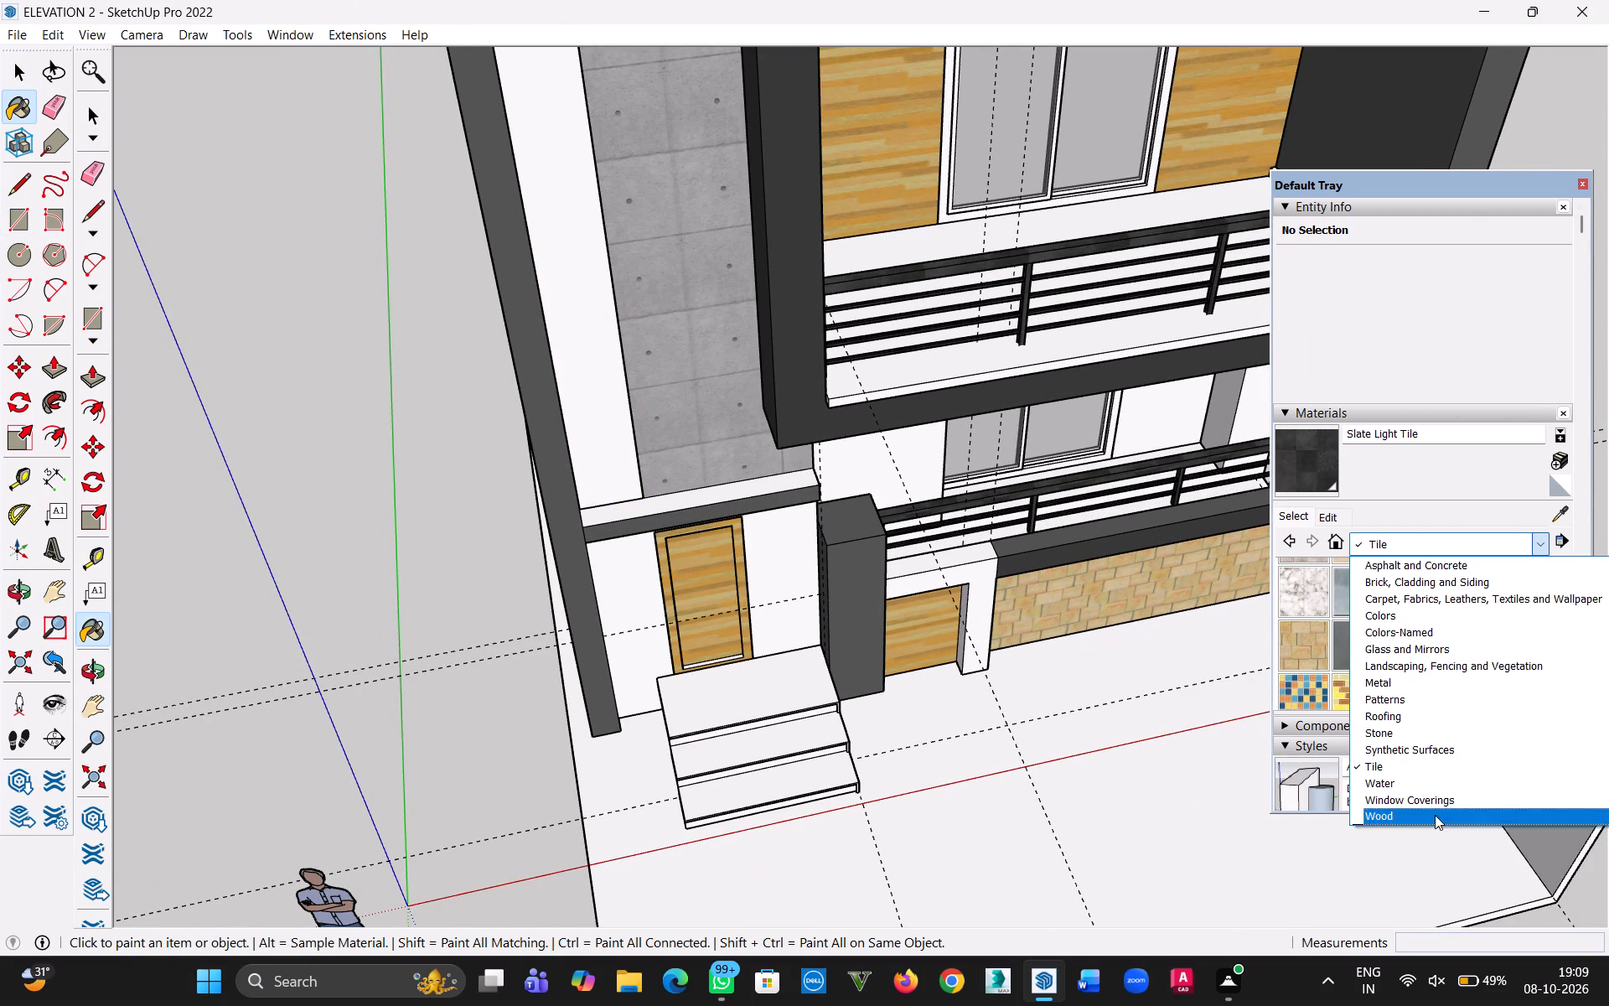
pyautogui.click(1427, 642)
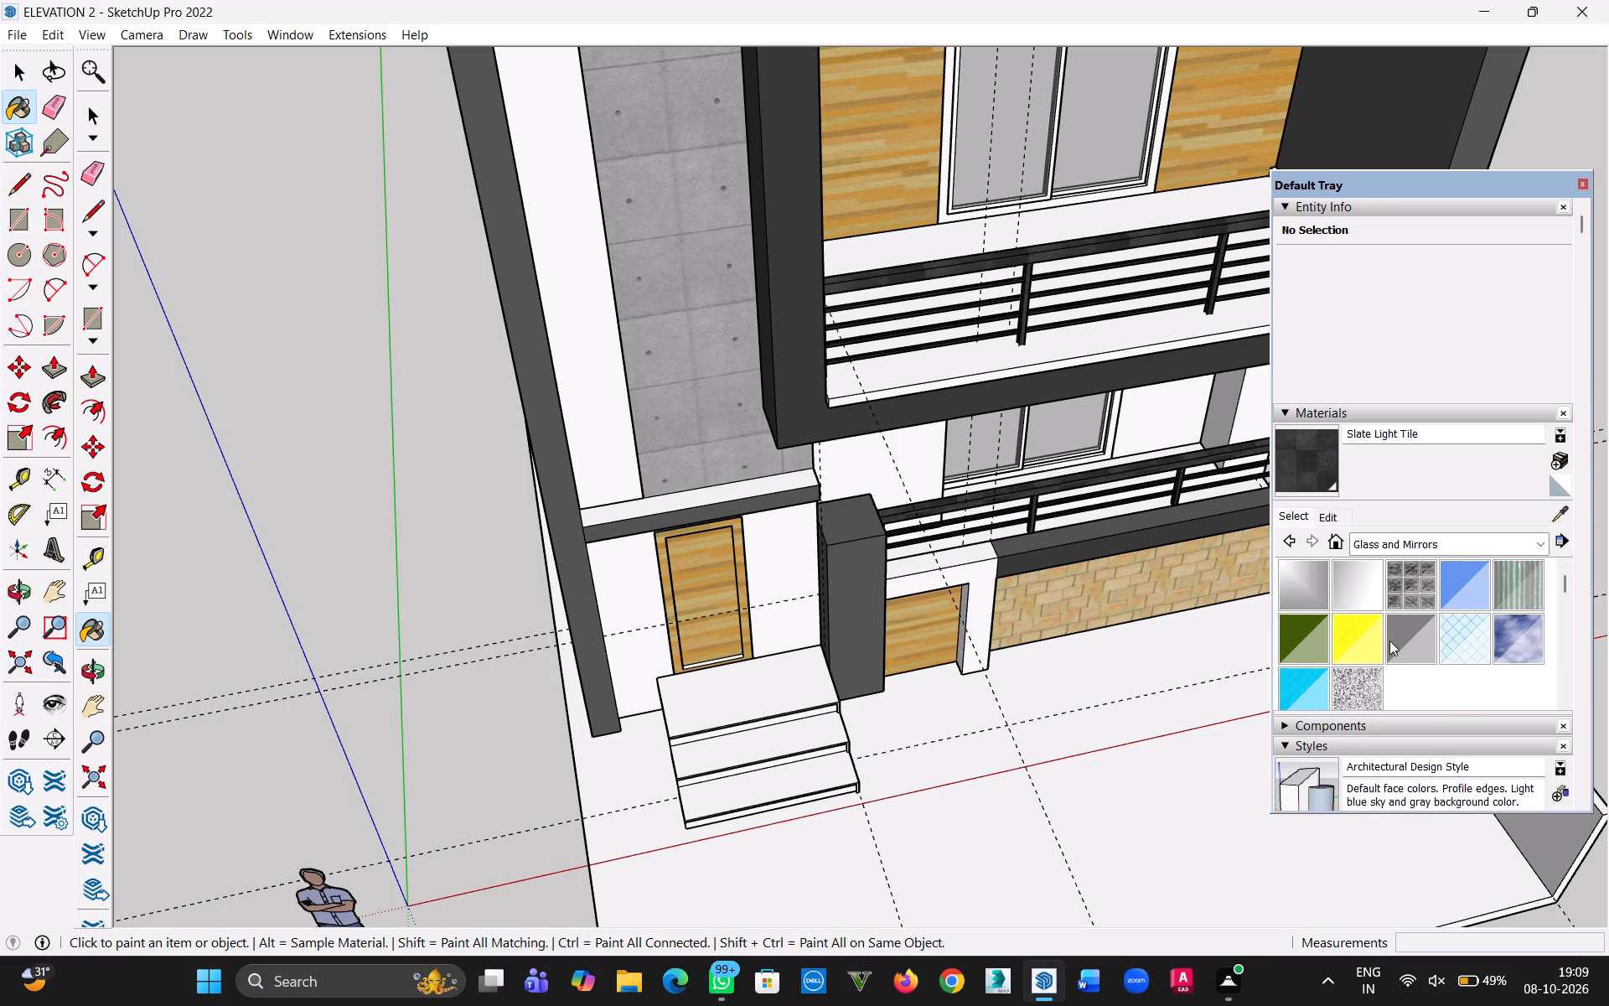
pyautogui.click(1417, 641)
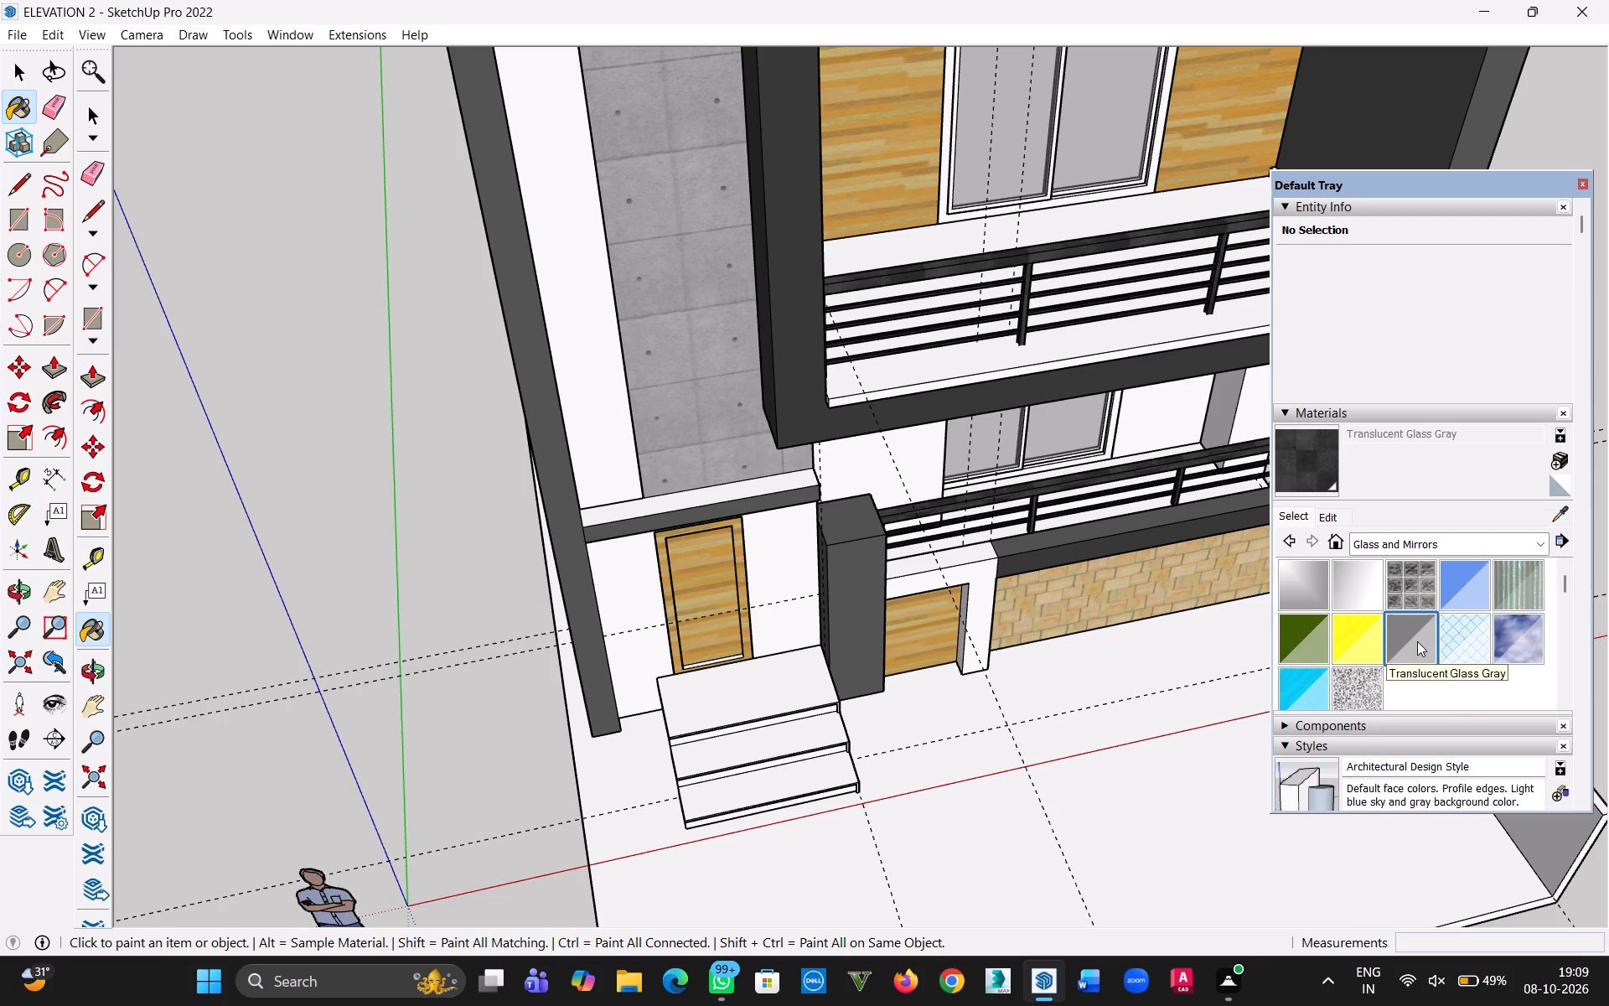
pyautogui.click(572, 401)
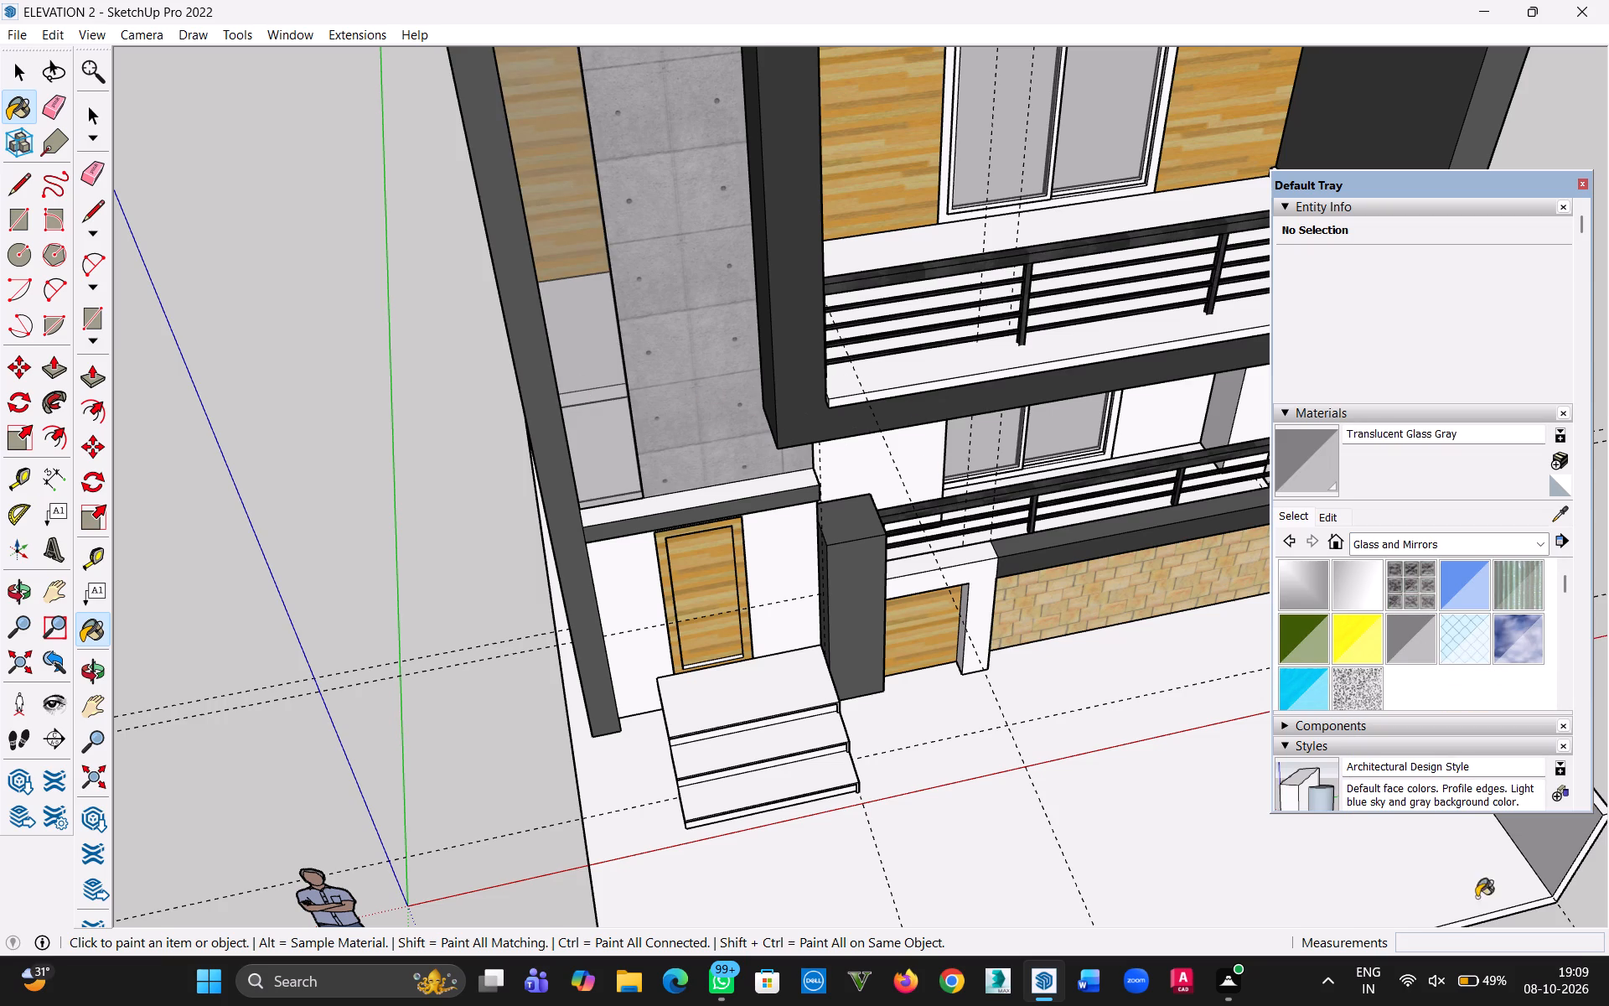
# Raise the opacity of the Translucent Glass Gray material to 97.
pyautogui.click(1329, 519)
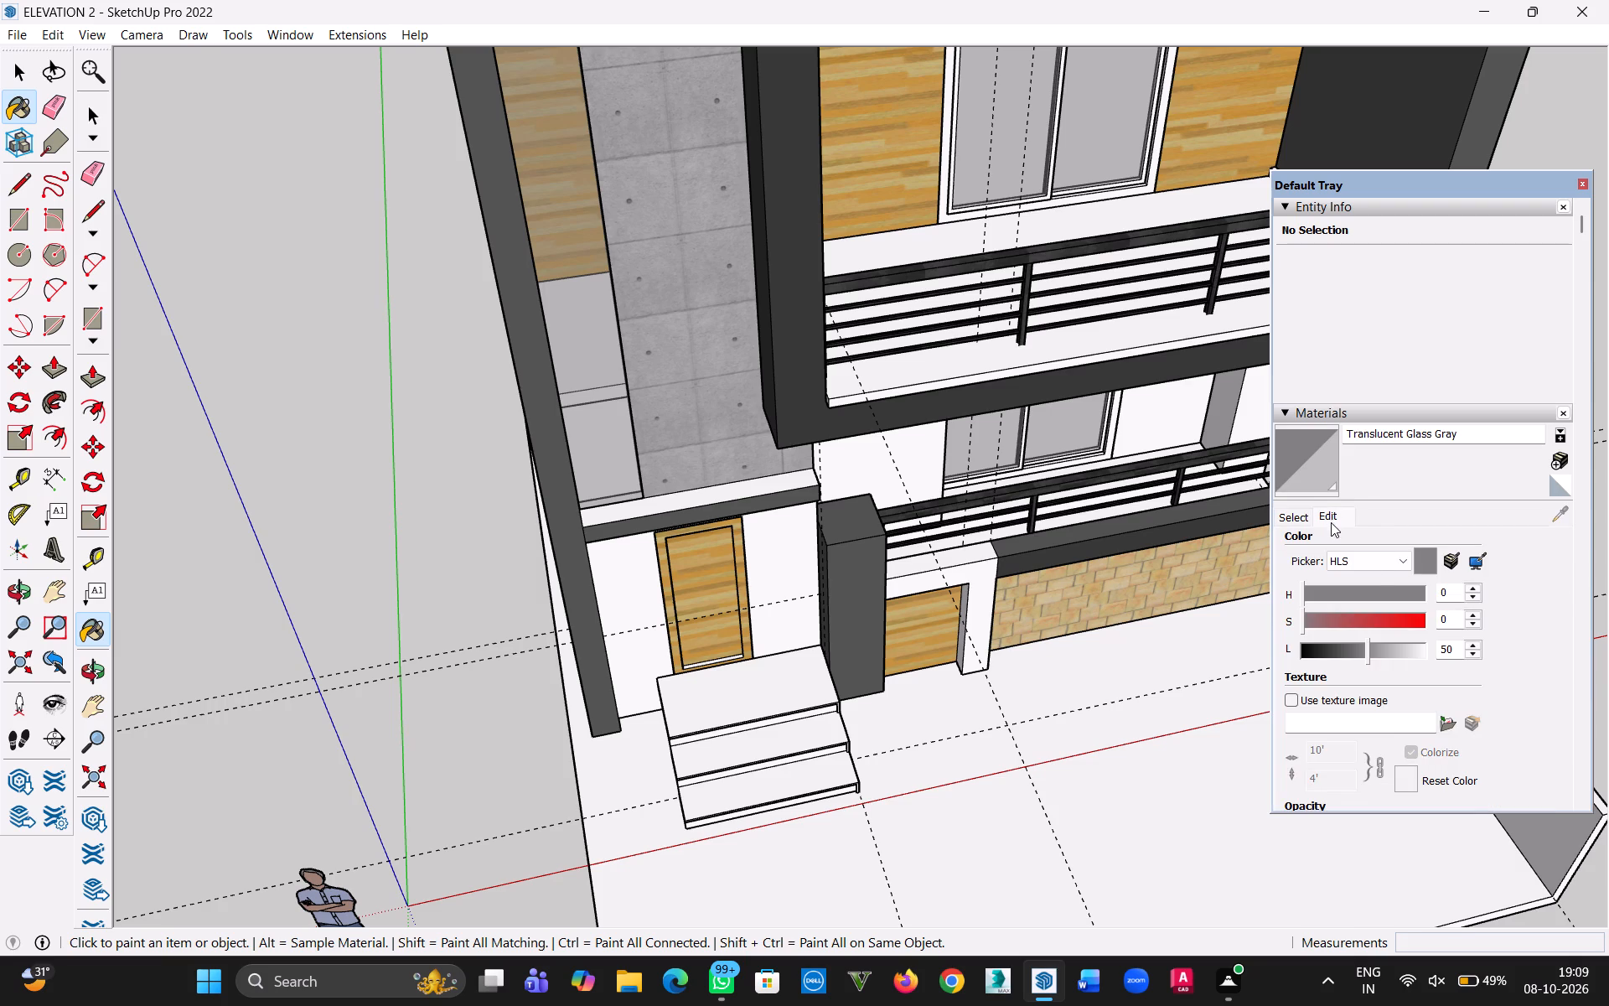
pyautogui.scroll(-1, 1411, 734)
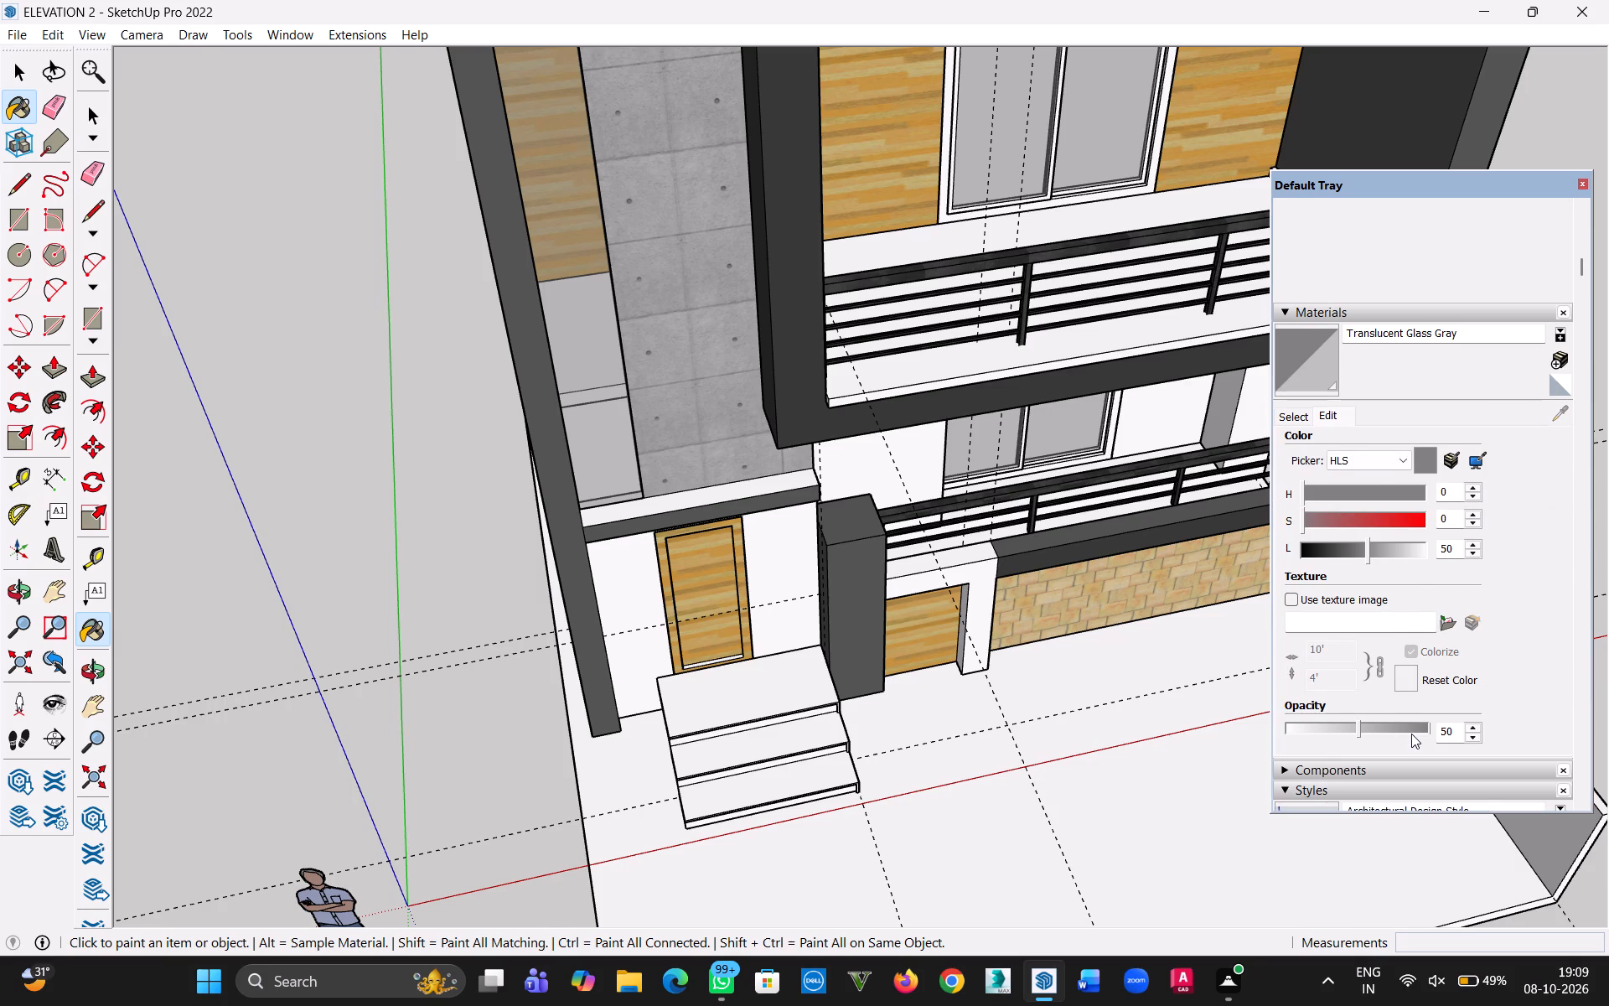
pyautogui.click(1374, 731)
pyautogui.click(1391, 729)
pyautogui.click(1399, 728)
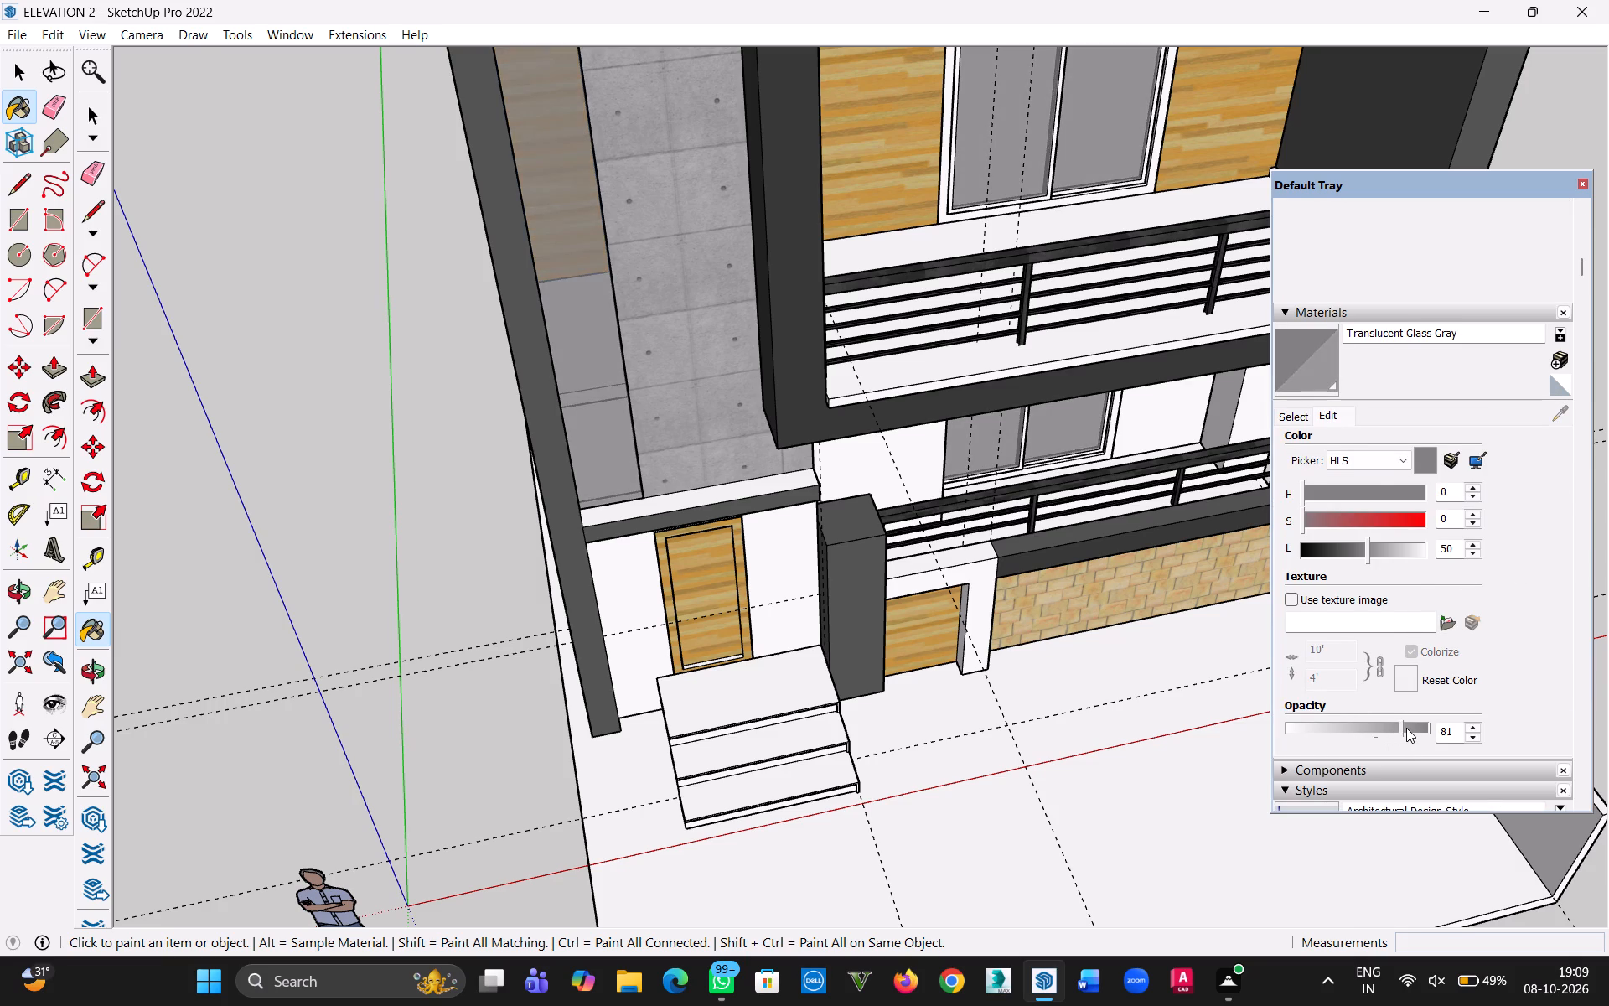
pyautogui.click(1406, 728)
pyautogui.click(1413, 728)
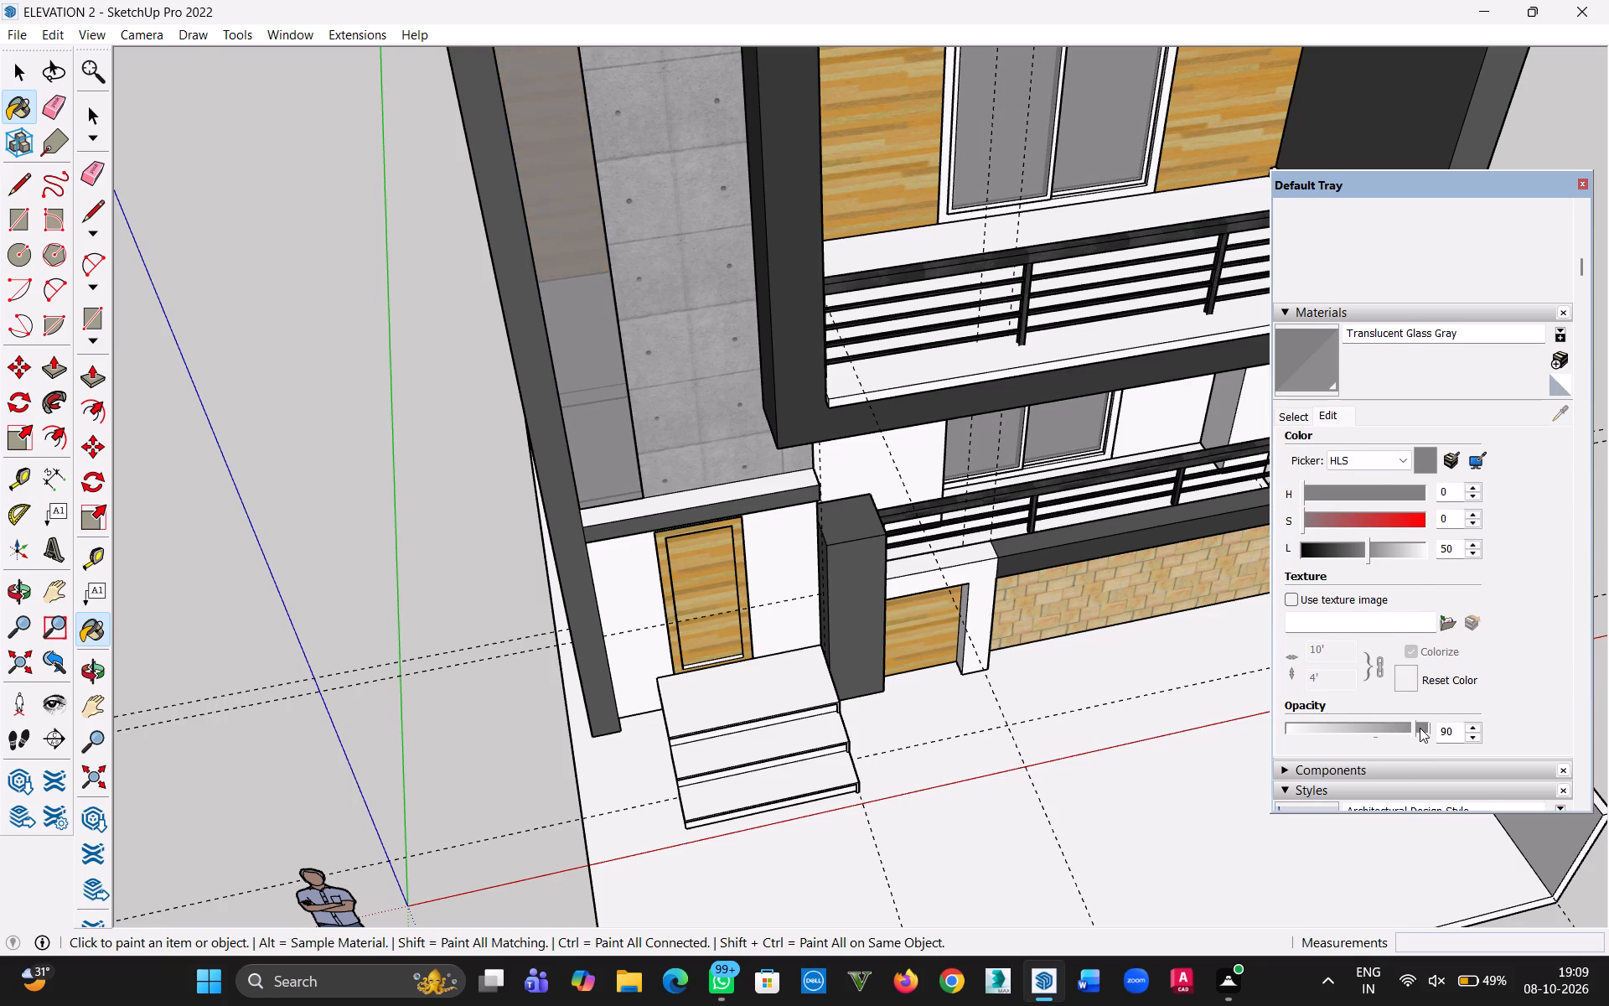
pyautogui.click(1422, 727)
# Set the opacity of the Translucent Glass Gray material to 86.
pyautogui.scroll(-5, 916, 637)
pyautogui.moveTo(906, 636); pyautogui.dragTo(871, 588, button='middle')
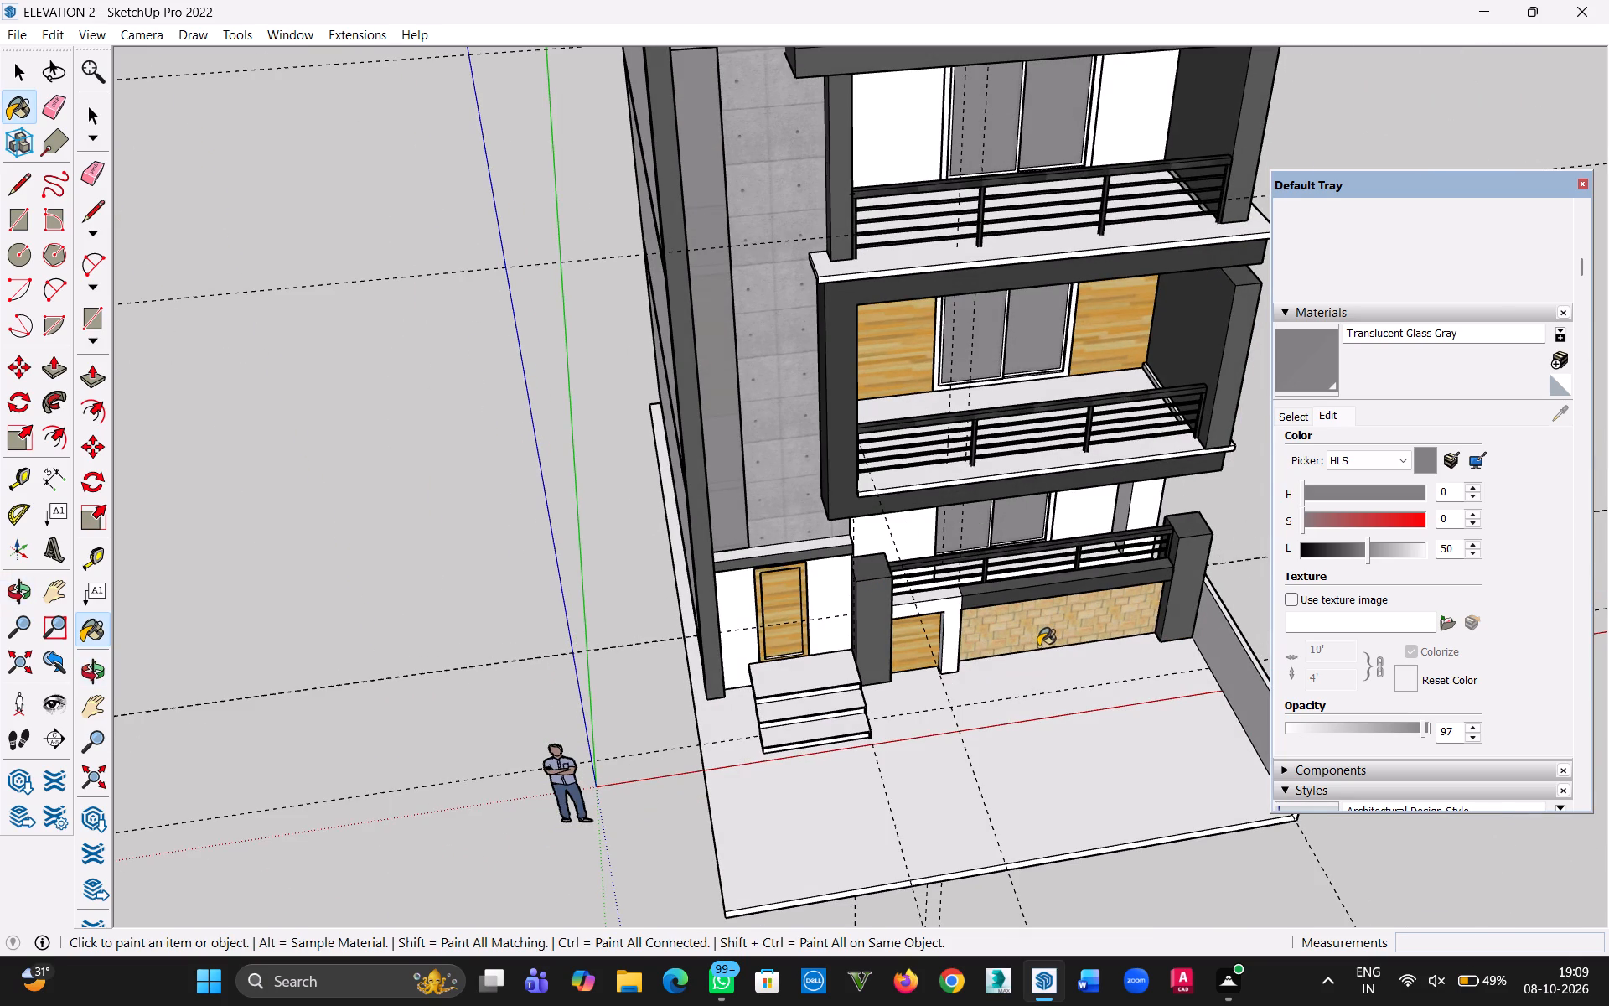
pyautogui.moveTo(899, 571); pyautogui.dragTo(711, 401, button='middle')
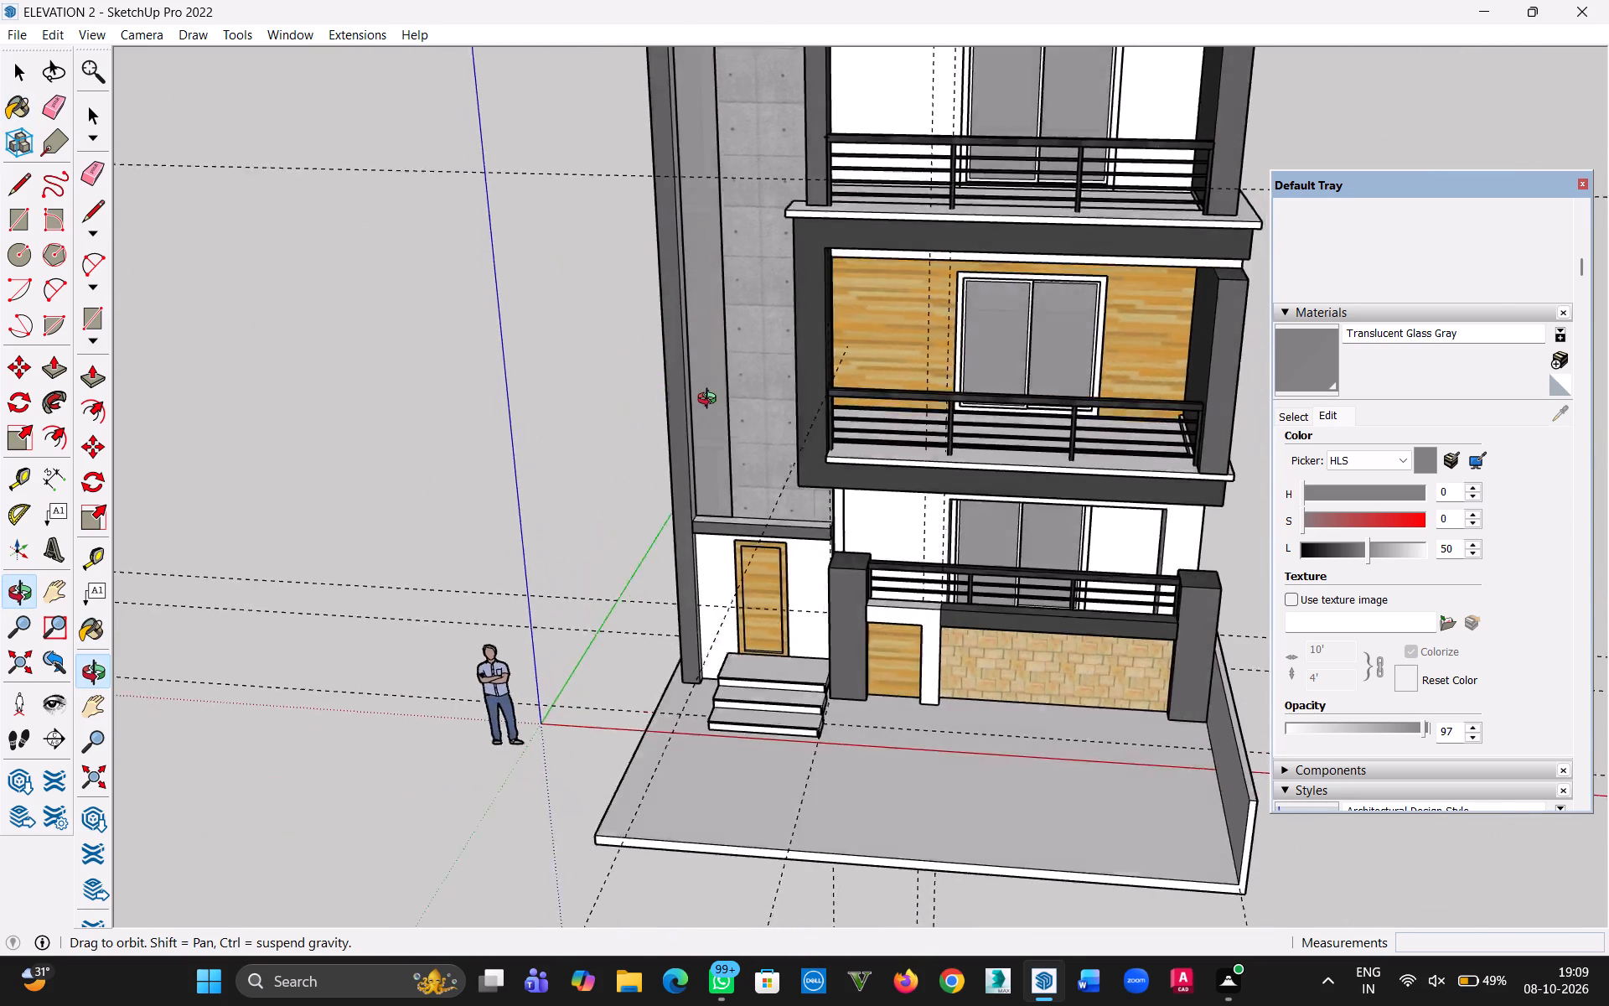
pyautogui.moveTo(711, 401); pyautogui.dragTo(839, 360, button='middle')
pyautogui.middleClick(839, 360)
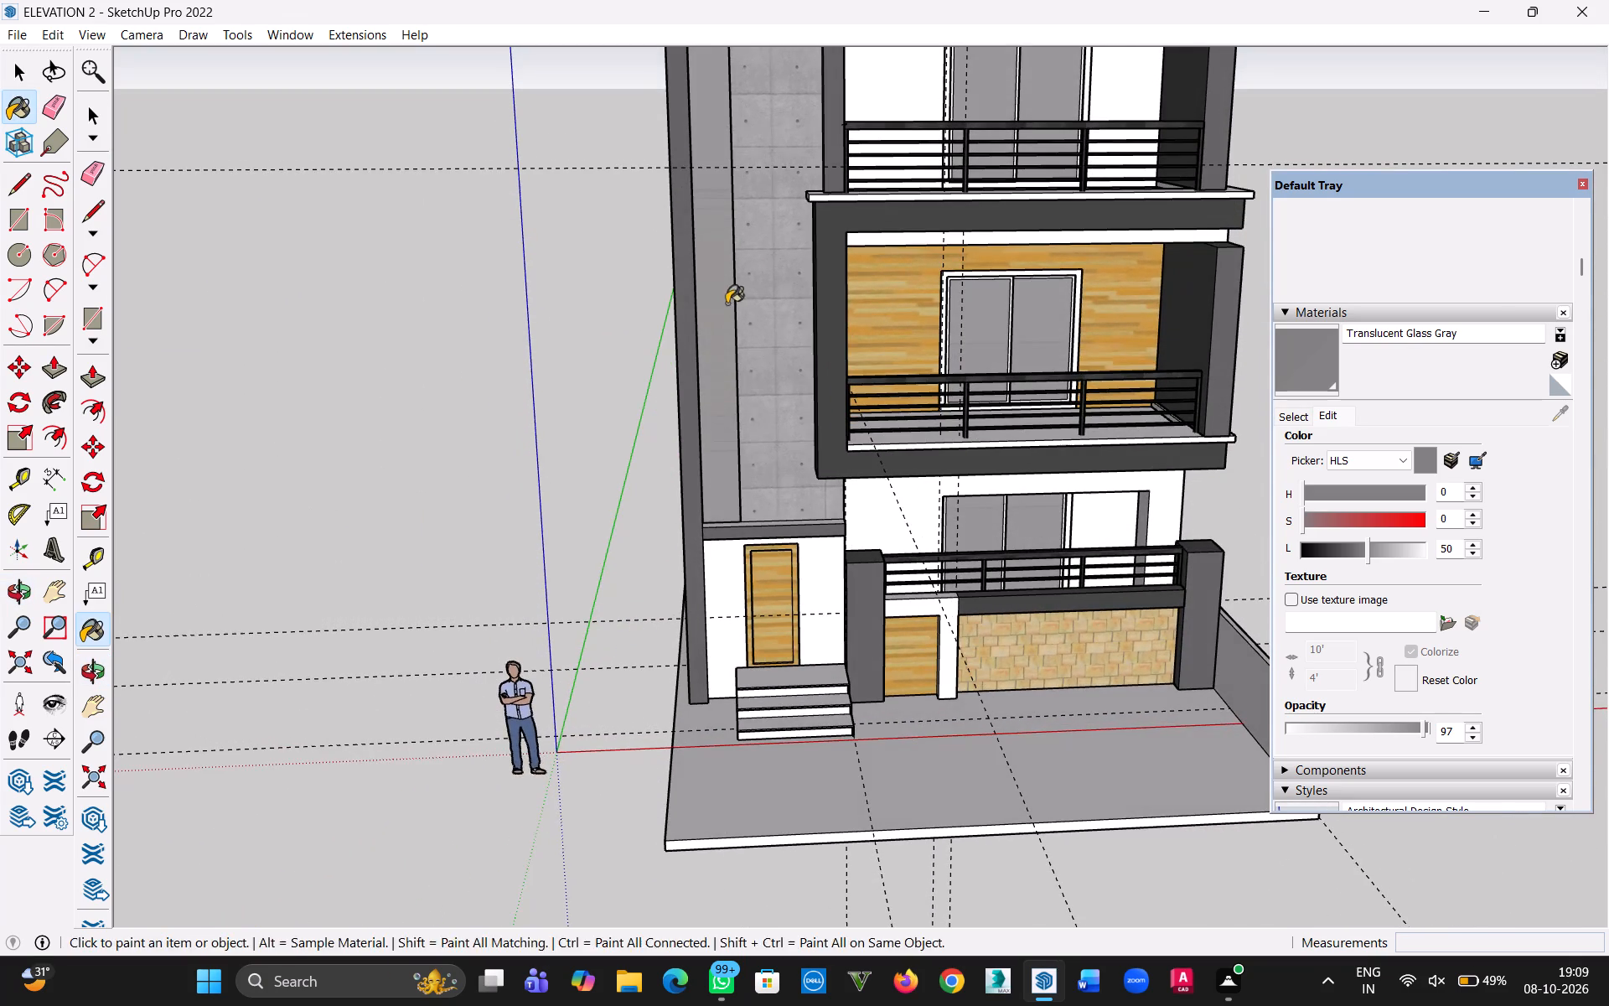
pyautogui.moveTo(727, 306); pyautogui.dragTo(748, 290, button='middle')
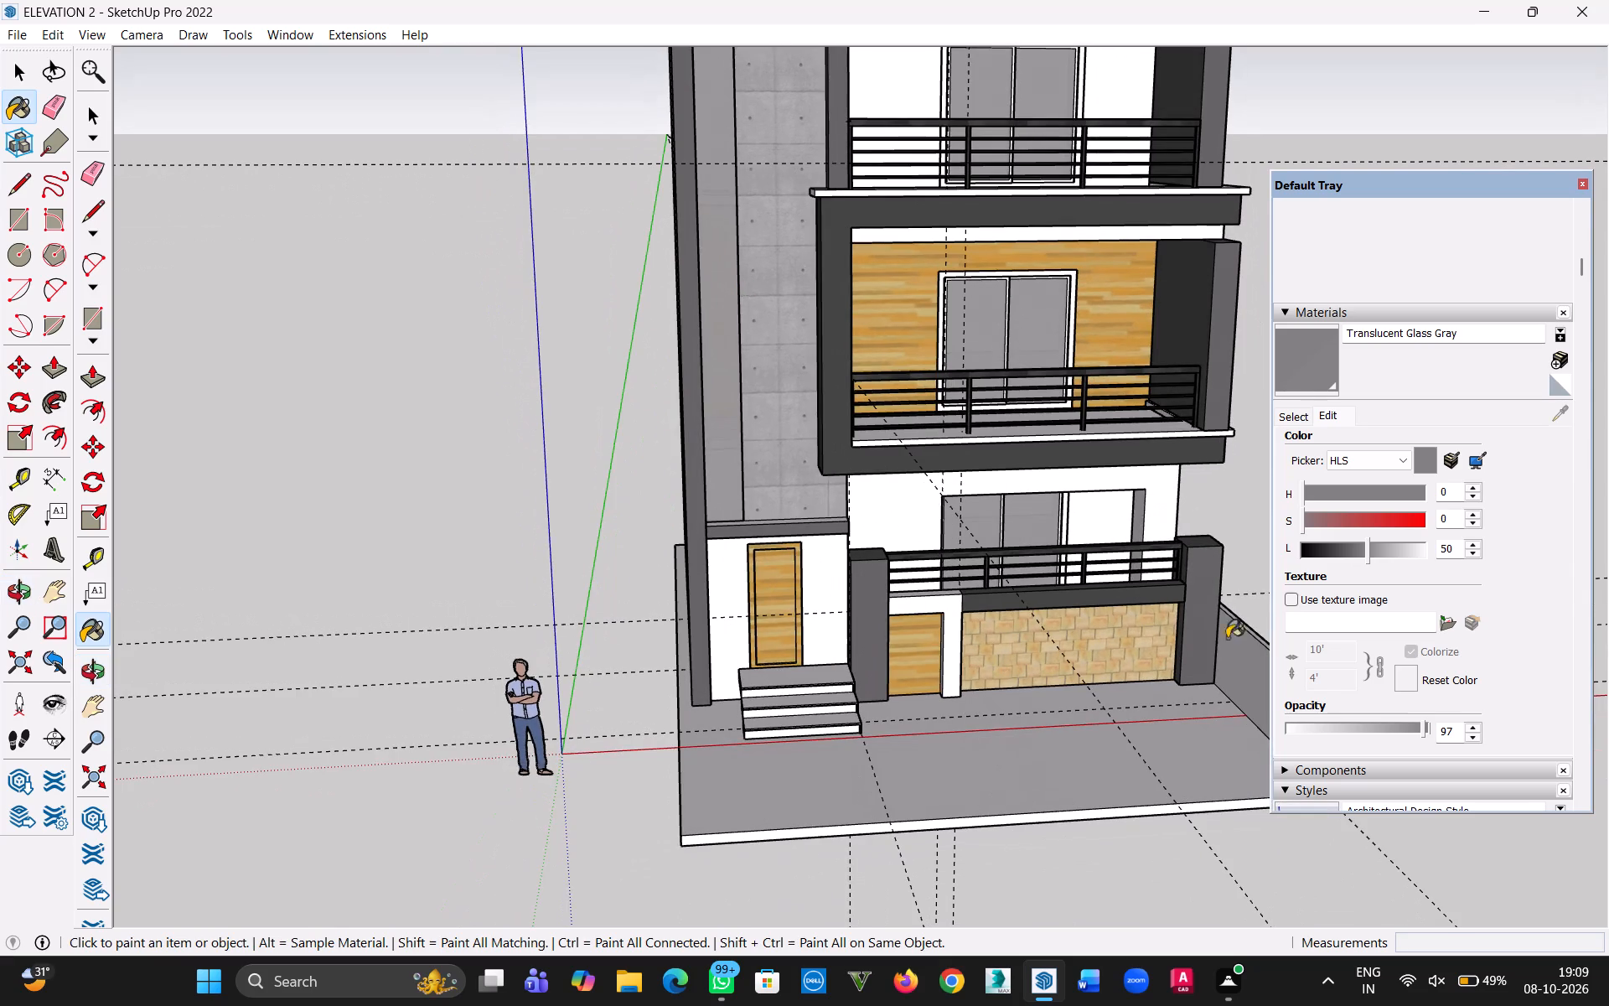
pyautogui.doubleClick(1472, 739)
pyautogui.tripleClick(1472, 739)
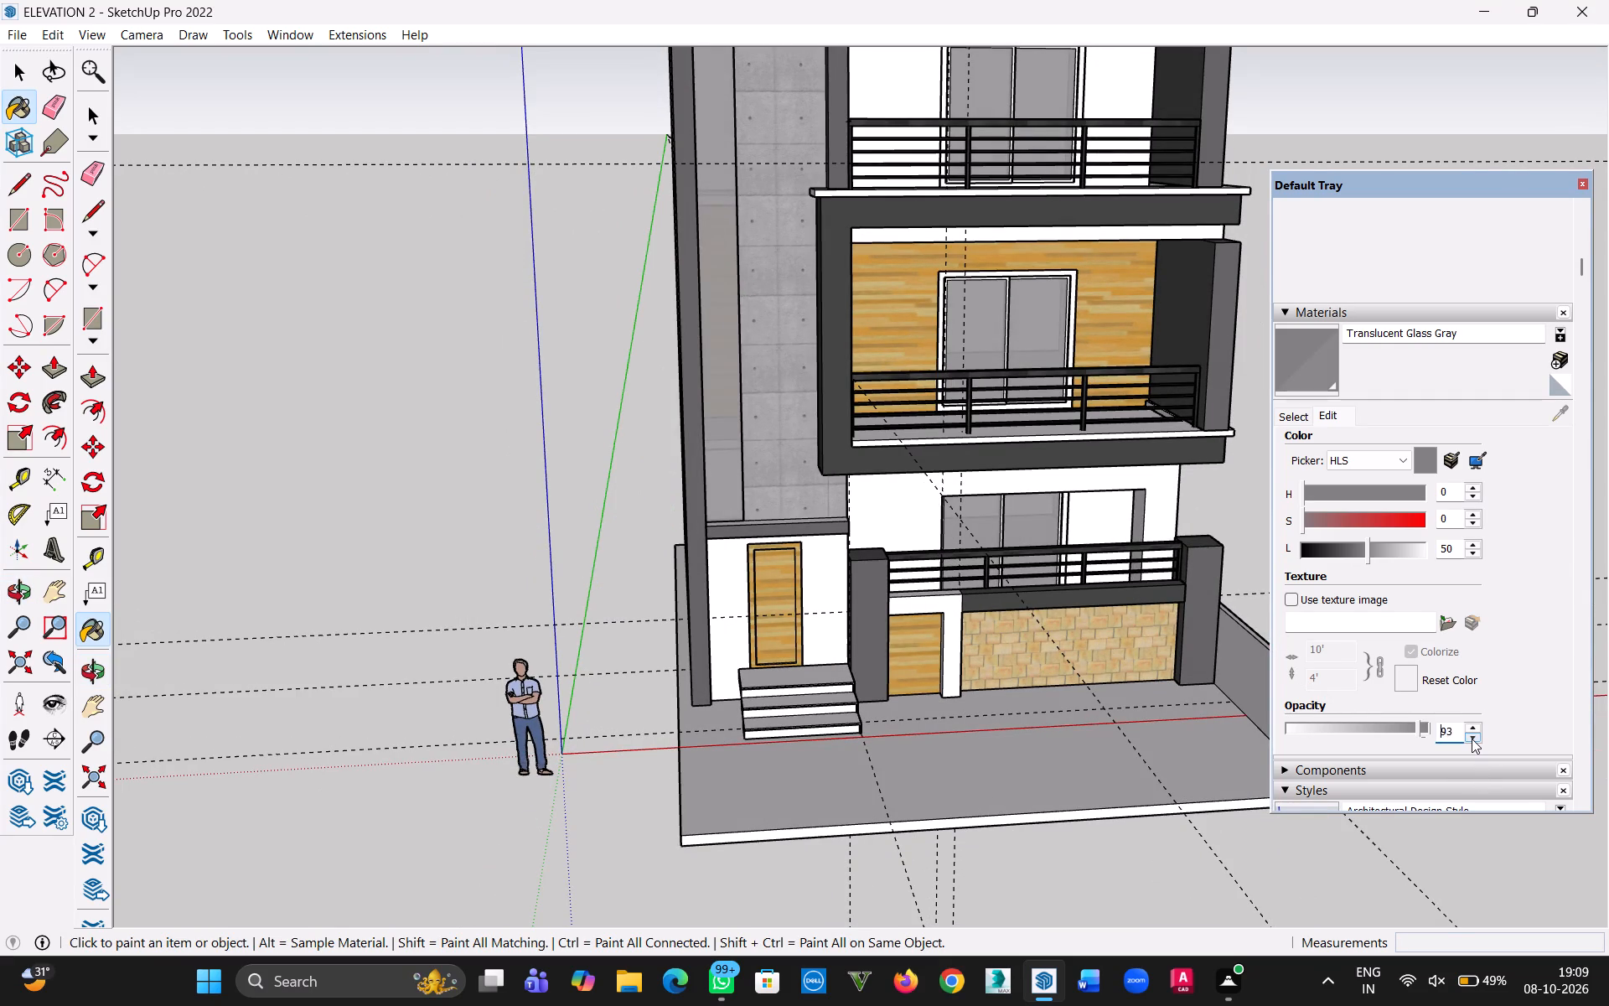
pyautogui.doubleClick(1472, 739)
pyautogui.tripleClick(1473, 734)
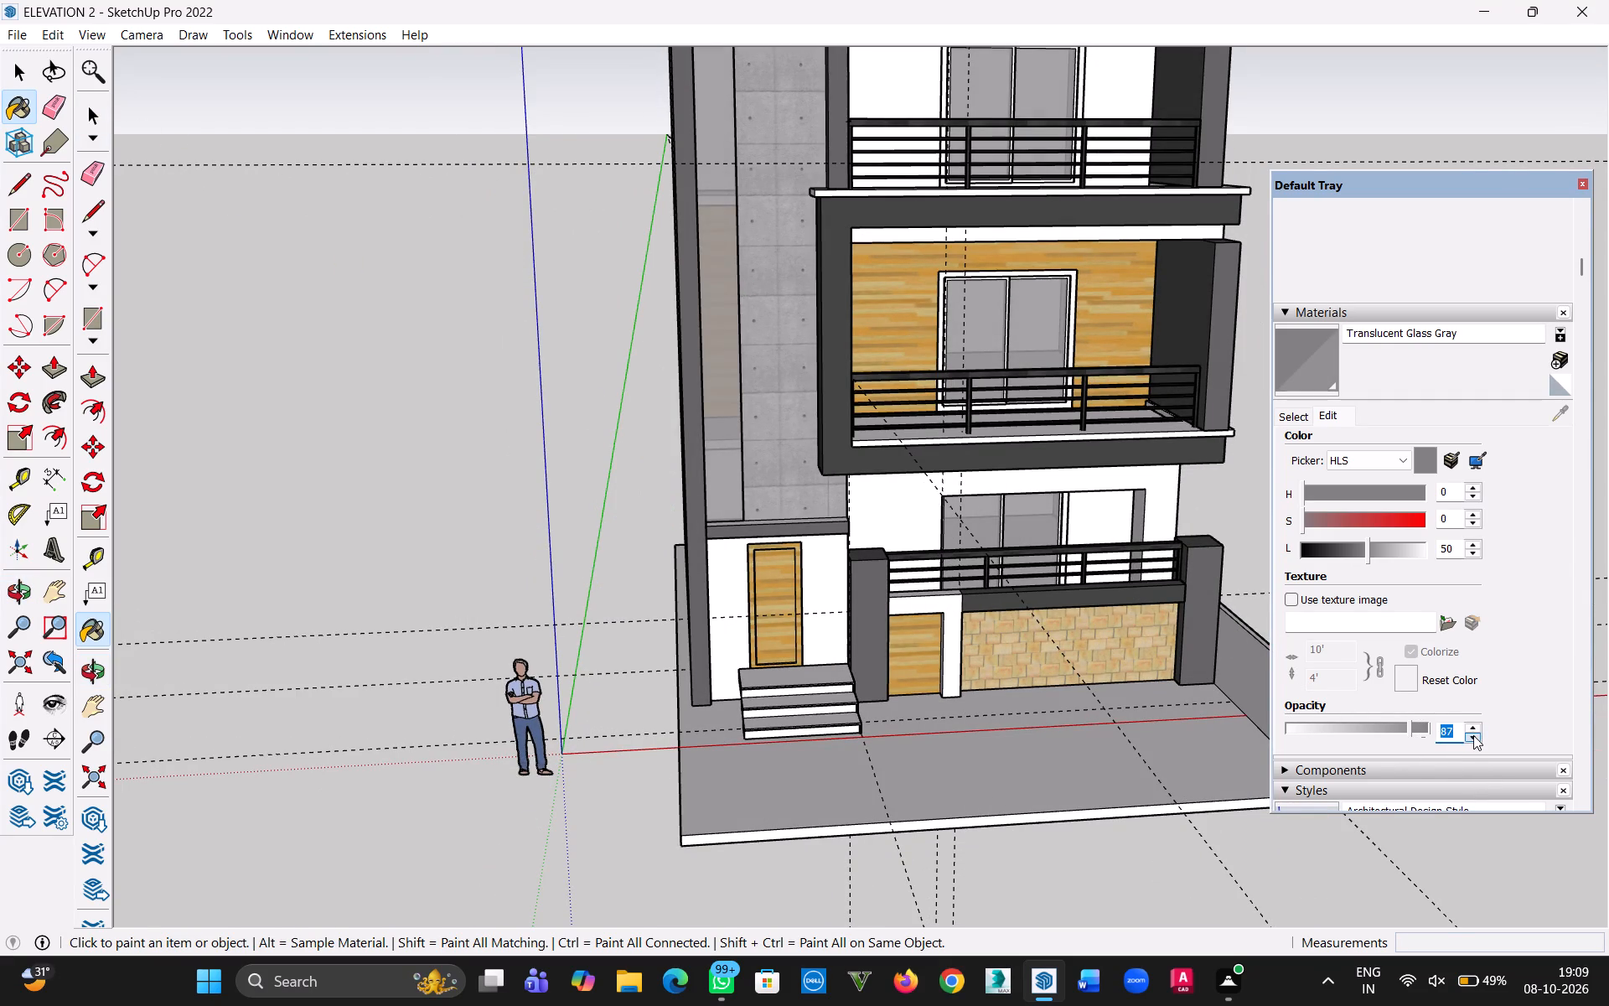
pyautogui.click(1473, 735)
pyautogui.click(14, 72)
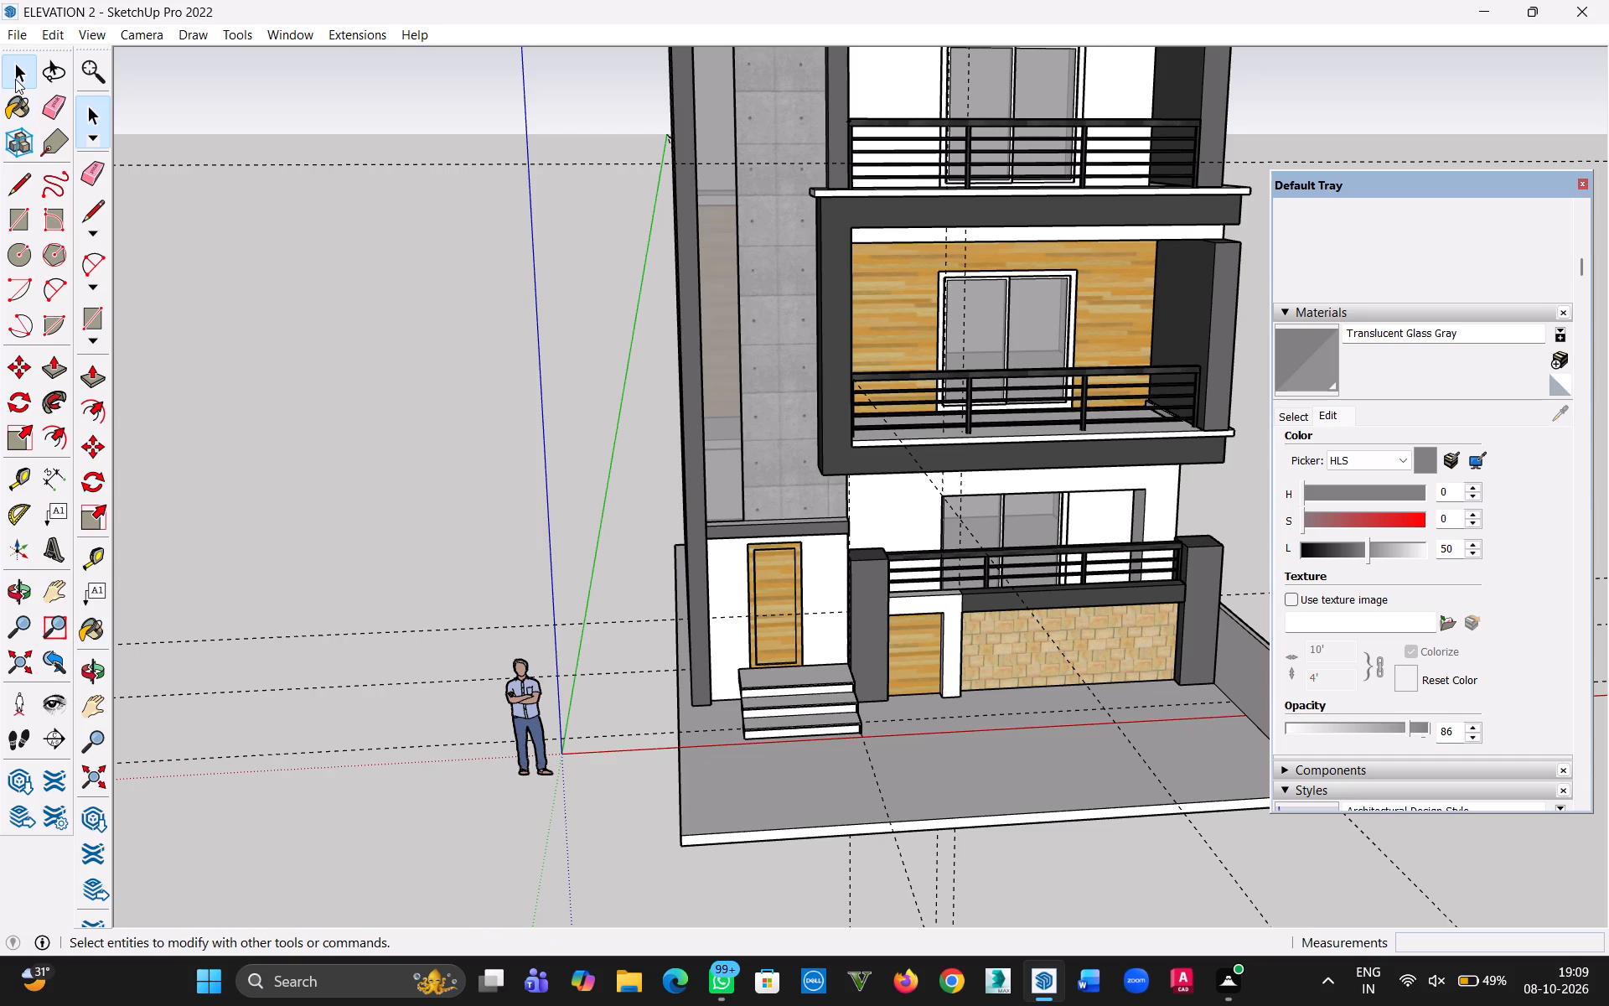
pyautogui.click(396, 432)
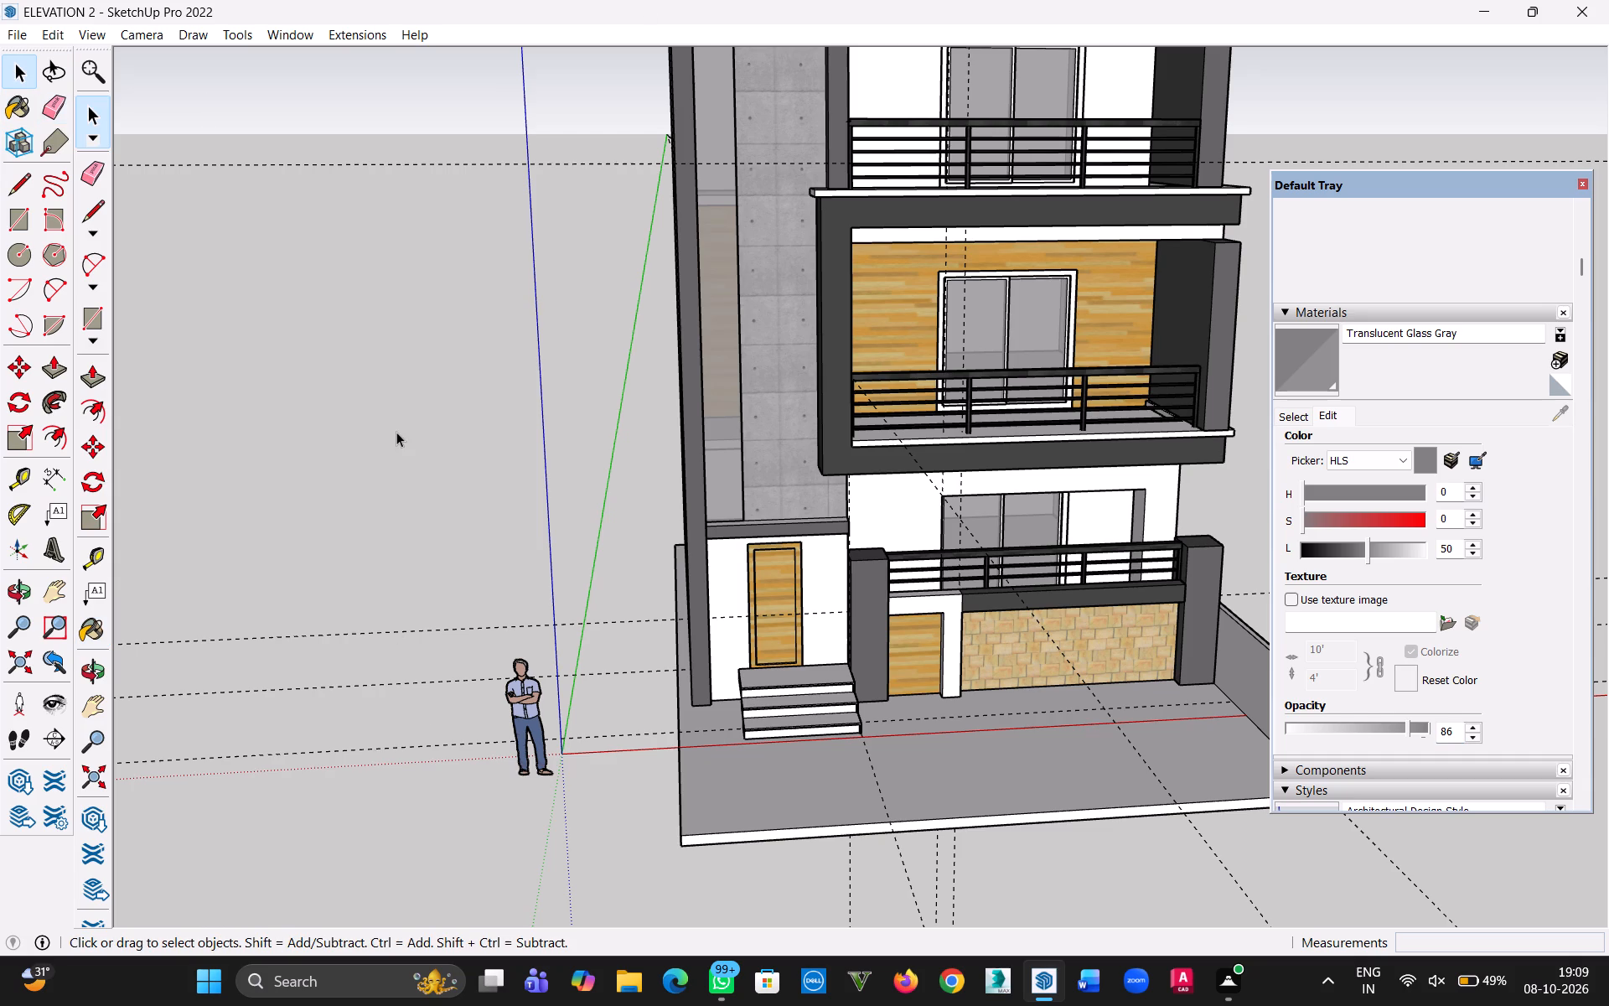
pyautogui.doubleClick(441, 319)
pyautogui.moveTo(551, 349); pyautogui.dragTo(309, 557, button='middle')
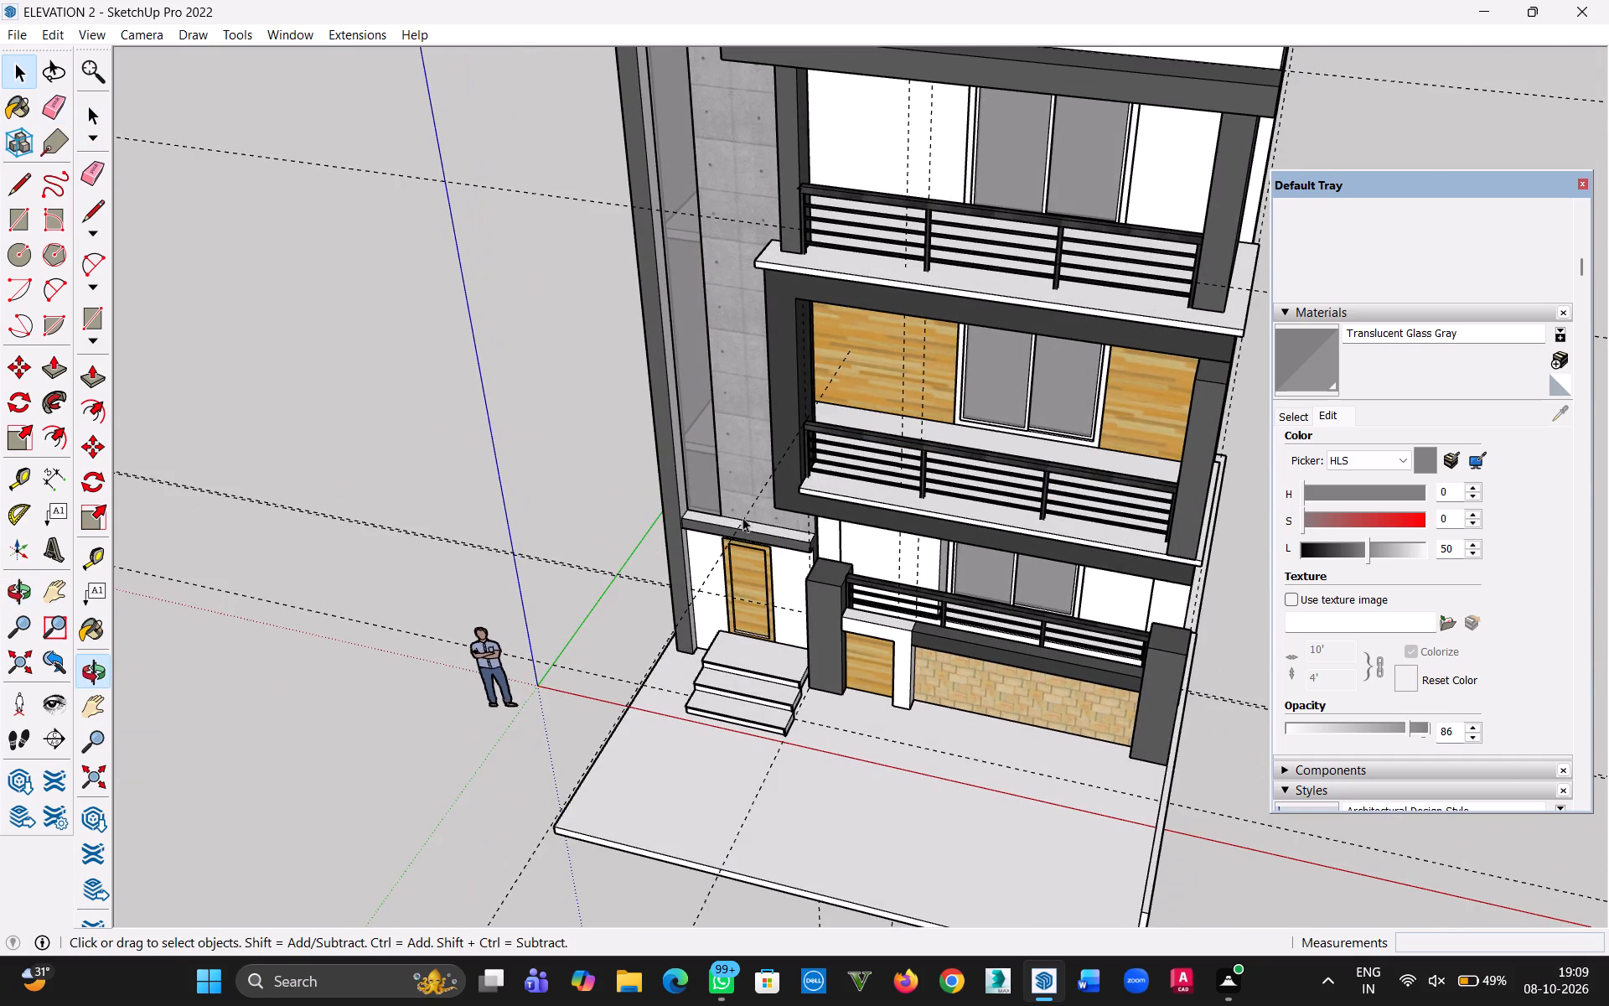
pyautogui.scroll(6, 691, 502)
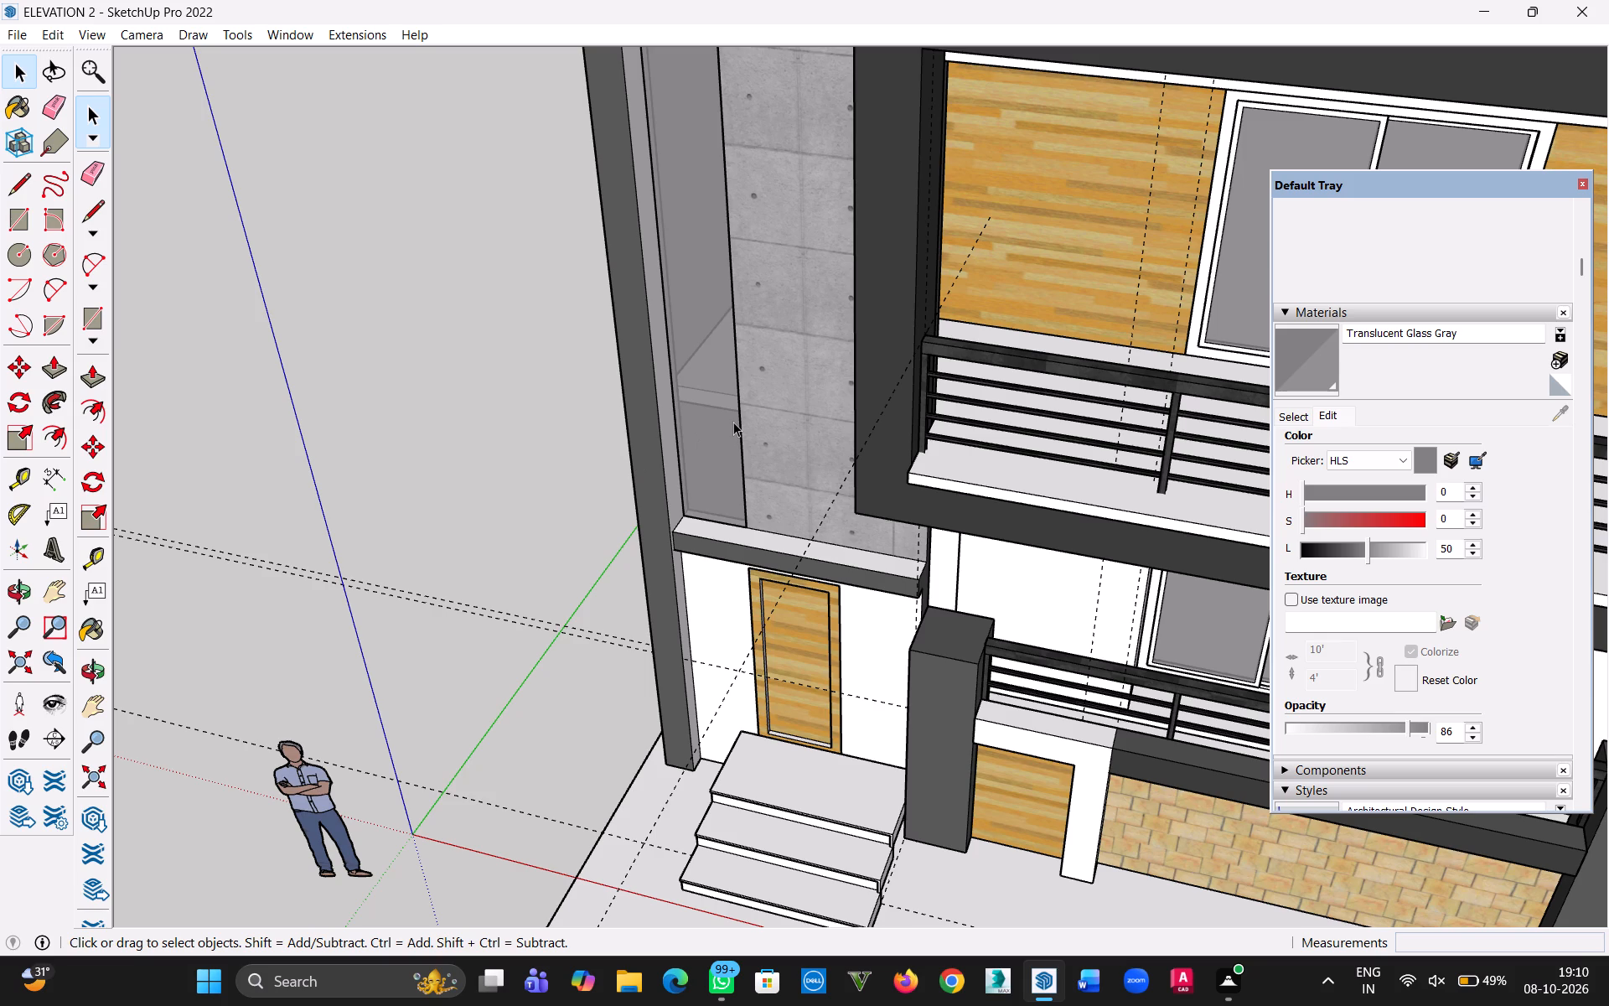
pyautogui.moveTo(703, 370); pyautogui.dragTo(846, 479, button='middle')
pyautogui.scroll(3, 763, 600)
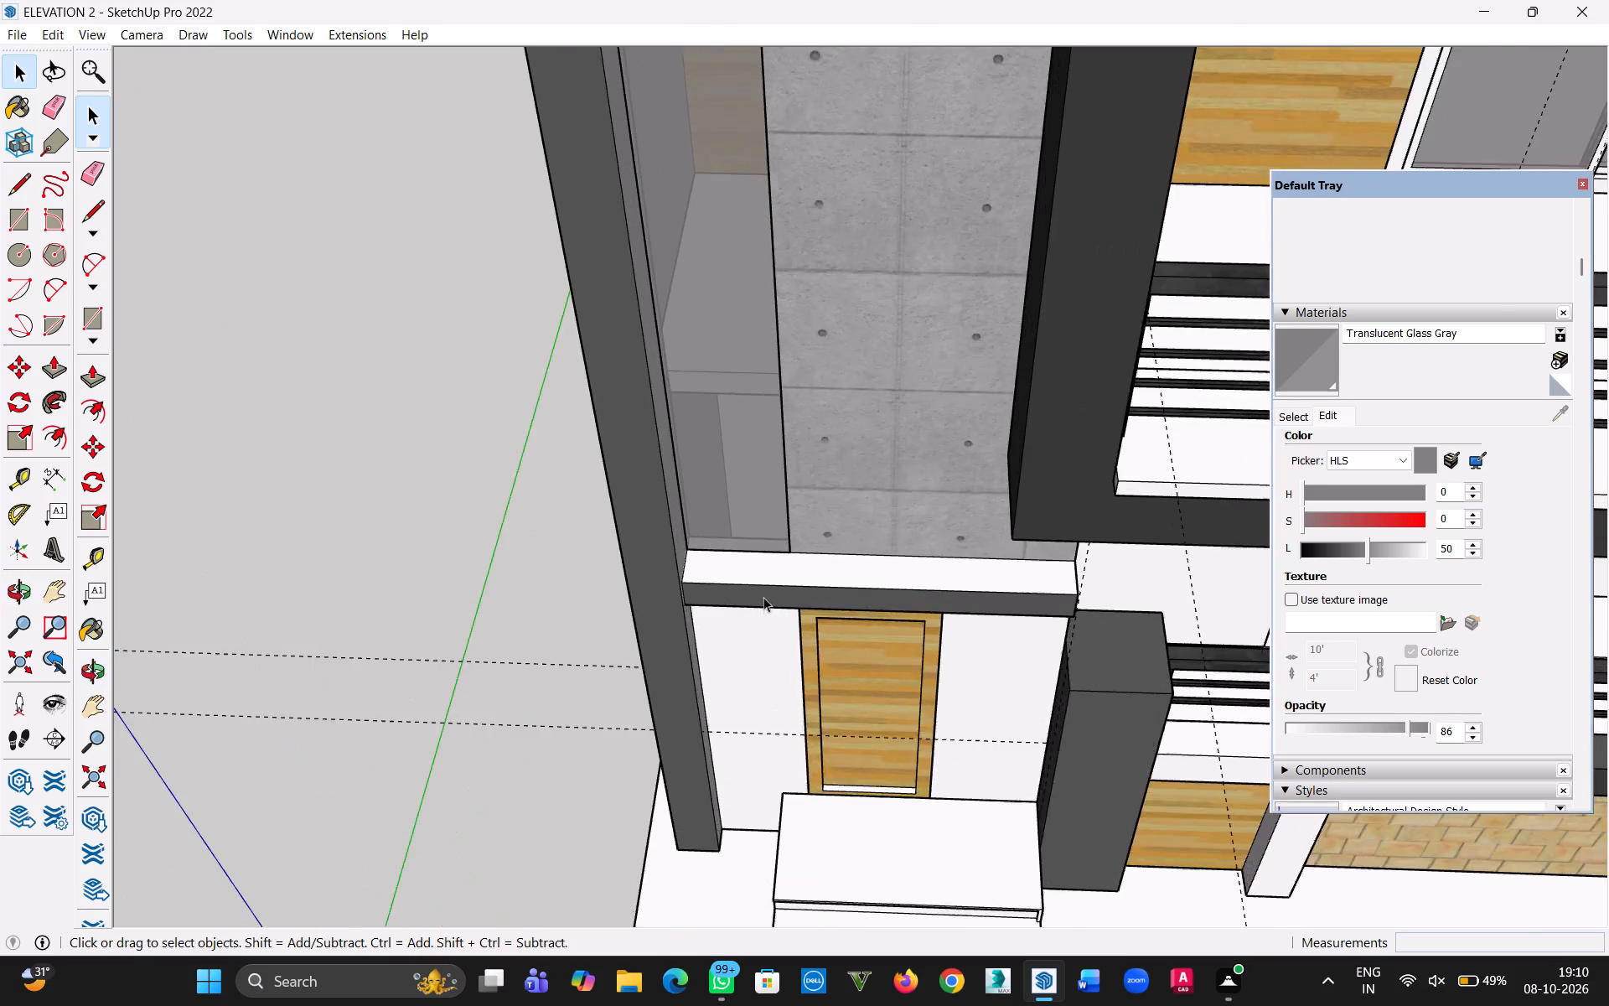
# Copy the tall glass panel's bottom edge to its top edge and divide the span into 9 equal sections.
pyautogui.scroll(5, 763, 597)
pyautogui.click(733, 552)
pyautogui.press('m')
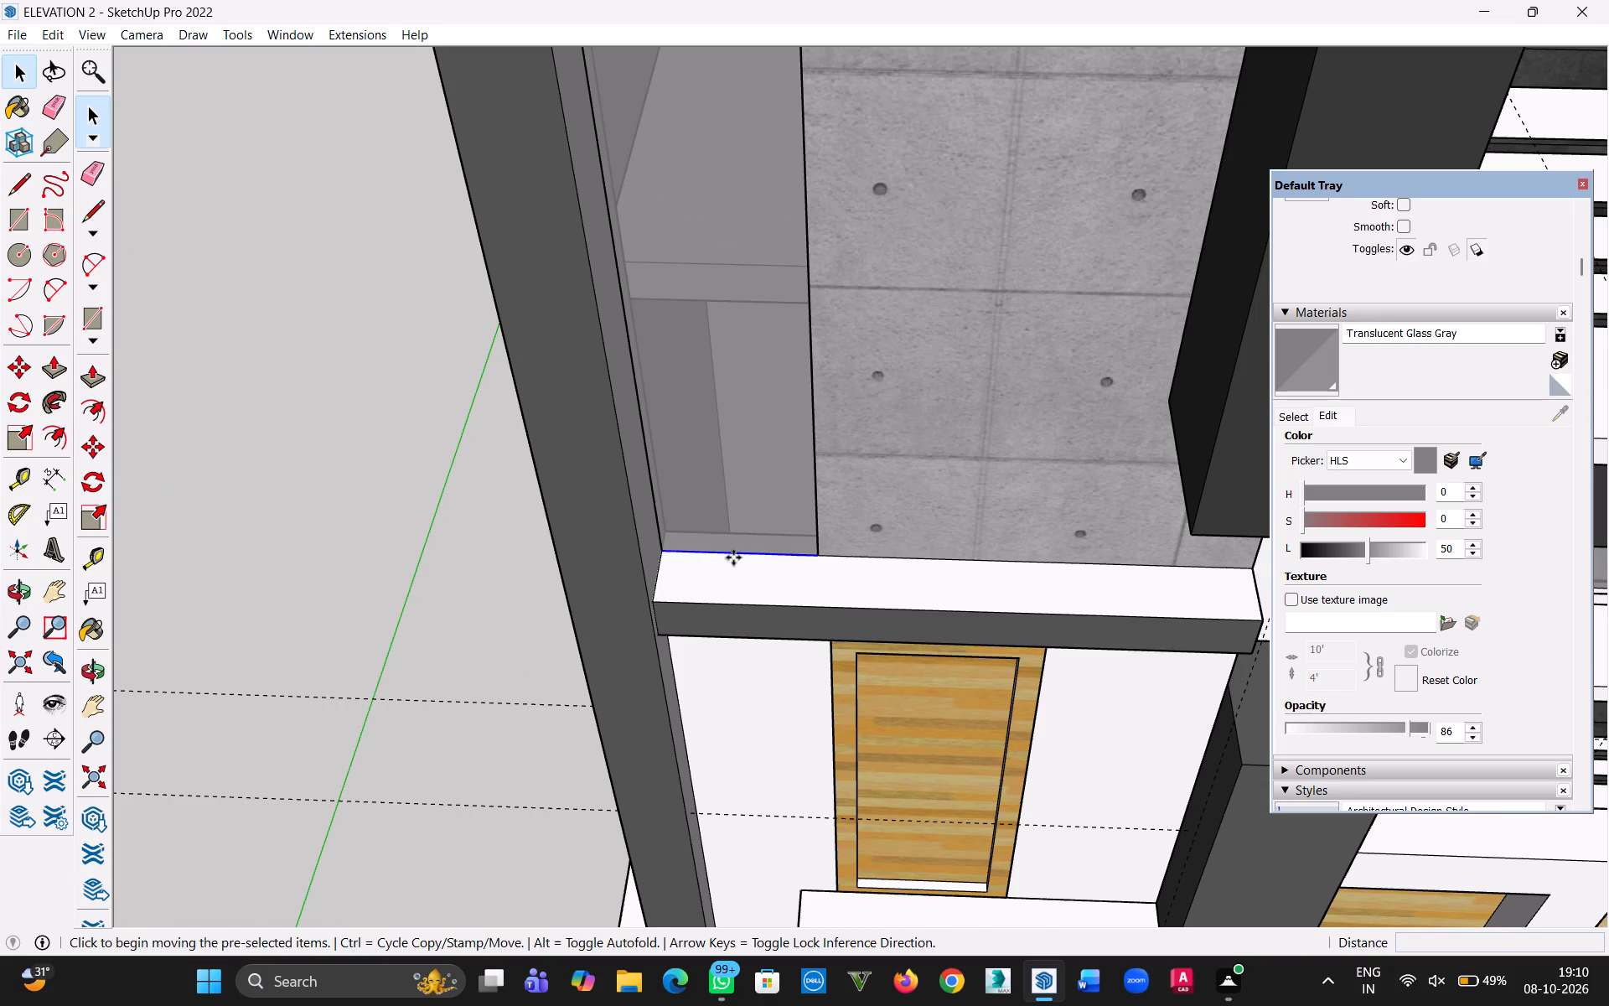
pyautogui.click(740, 551)
pyautogui.press('h')
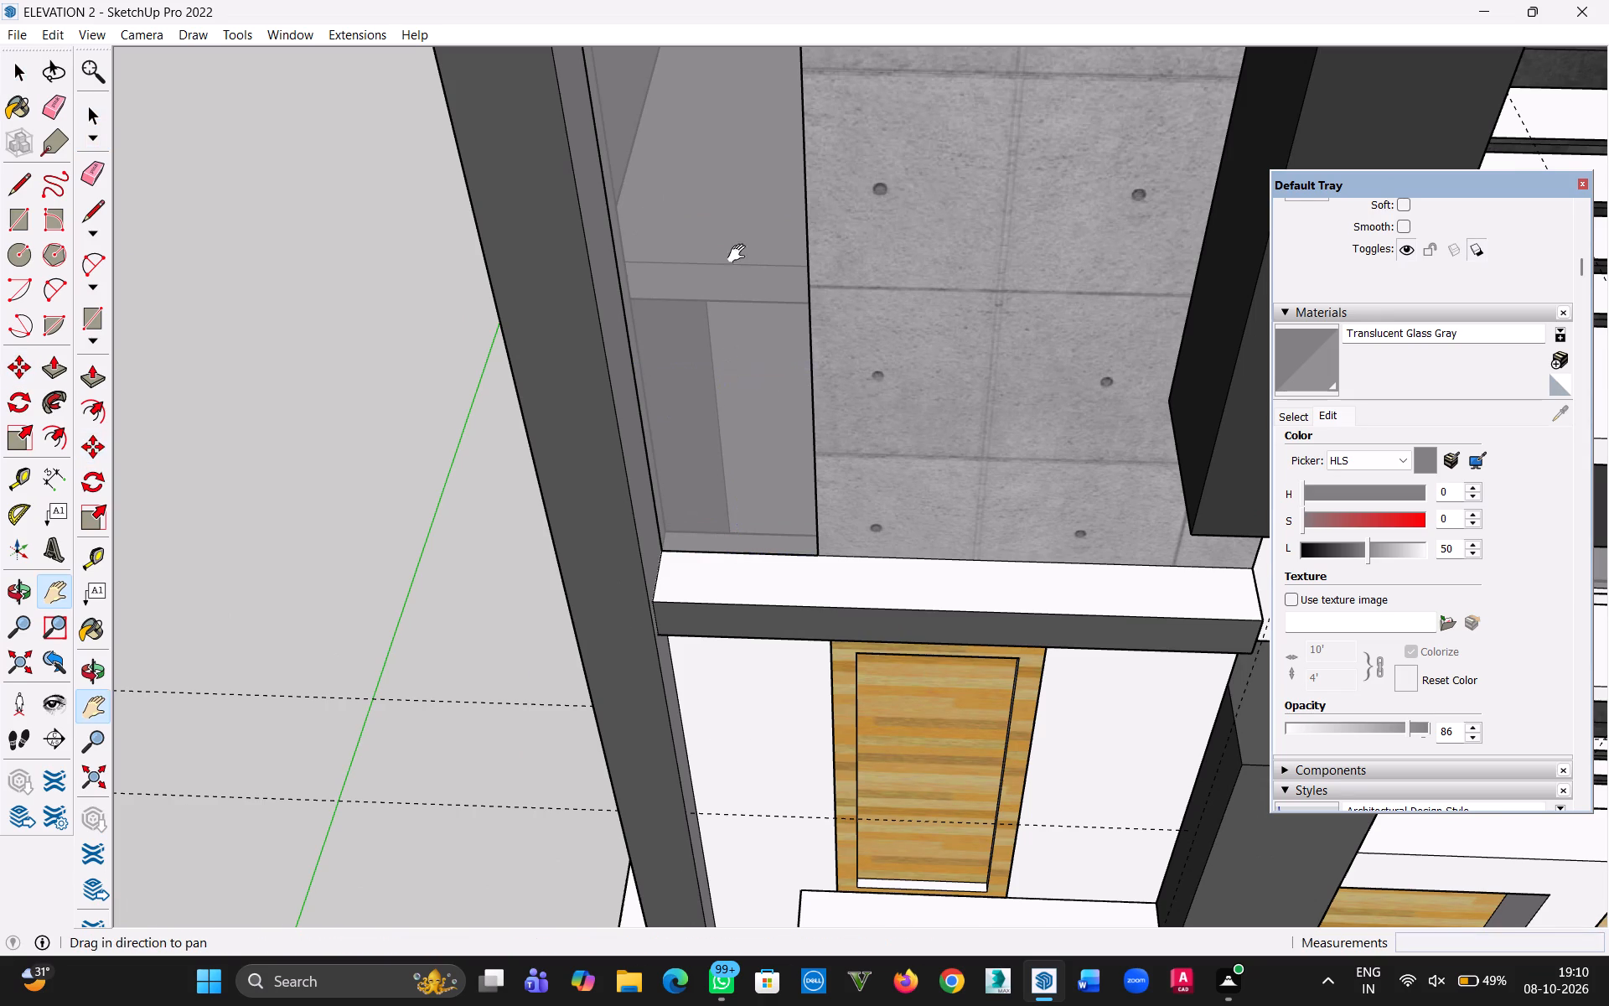
pyautogui.moveTo(742, 175); pyautogui.dragTo(847, 923)
pyautogui.scroll(-11, 763, 552)
pyautogui.scroll(-4, 747, 409)
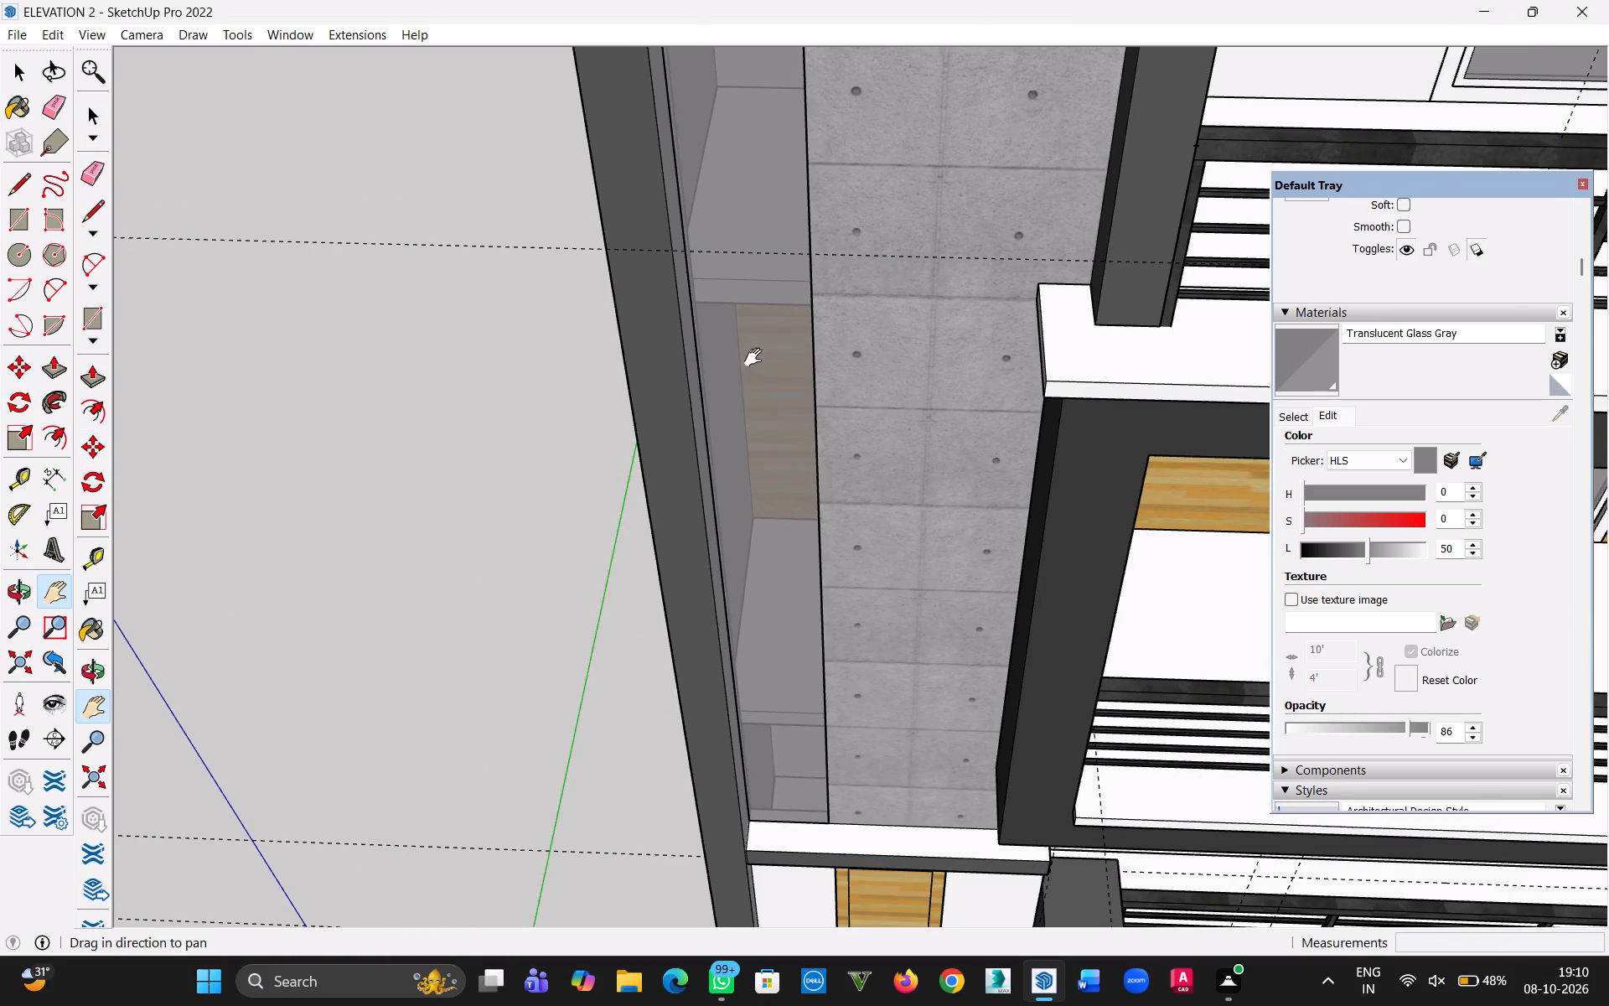
pyautogui.moveTo(751, 330); pyautogui.dragTo(851, 837)
pyautogui.moveTo(851, 737); pyautogui.dragTo(855, 578, button='middle')
pyautogui.scroll(-1, 851, 735)
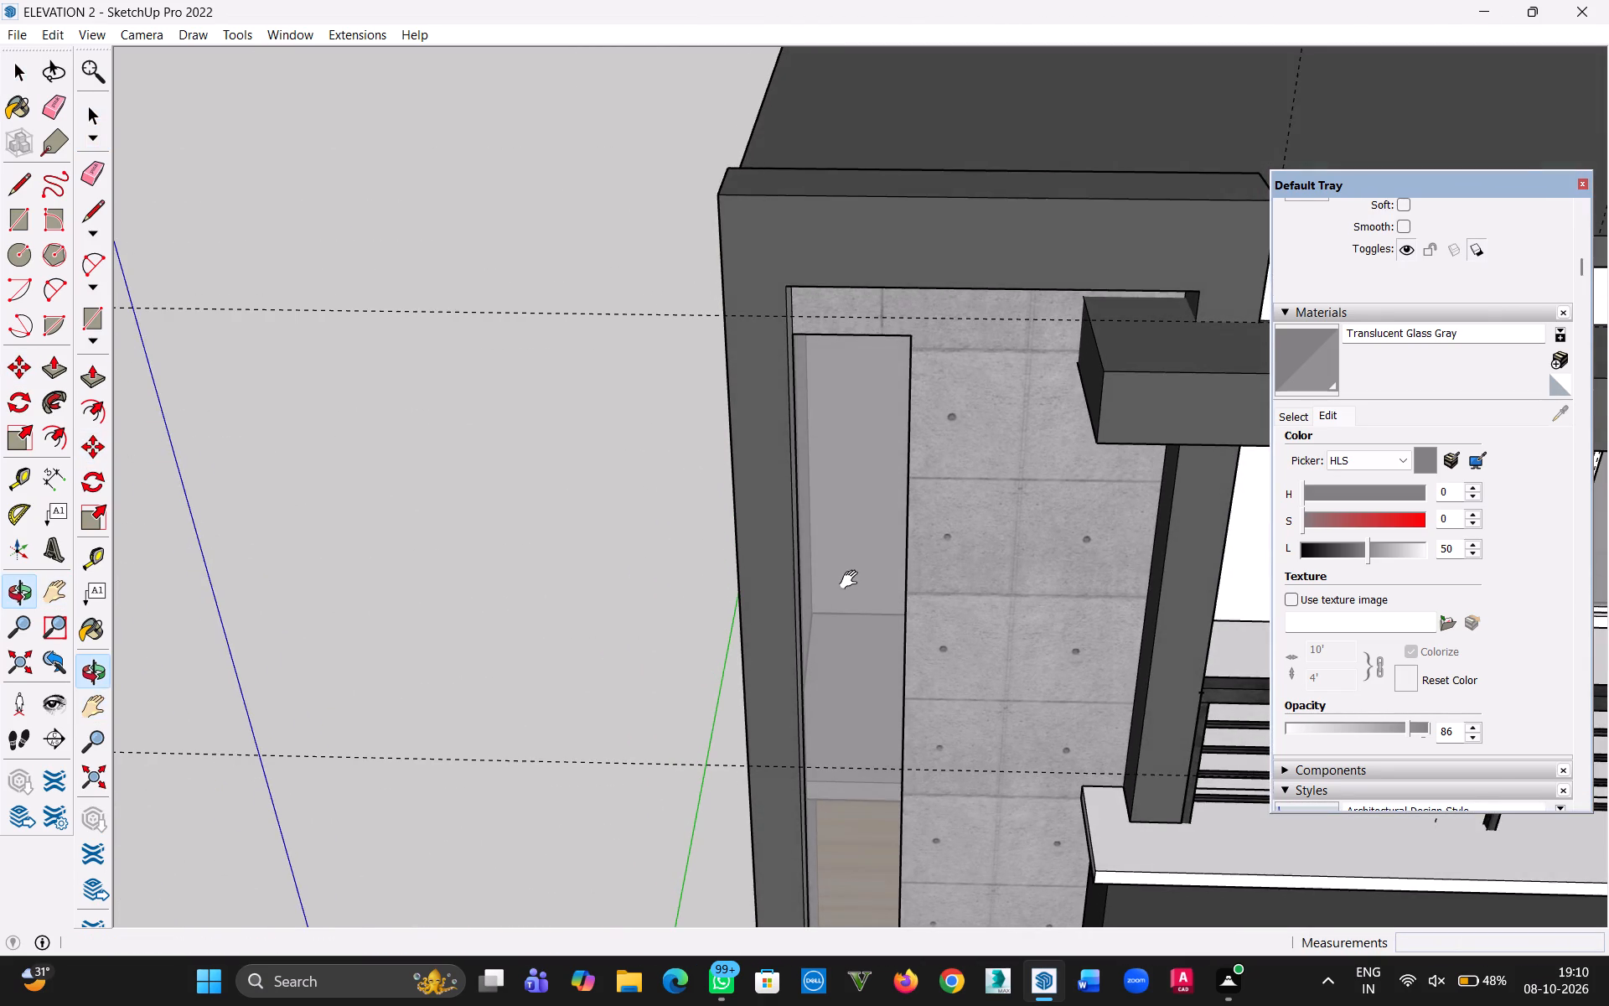
pyautogui.scroll(8, 854, 534)
pyautogui.press('Escape')
pyautogui.scroll(-4, 861, 462)
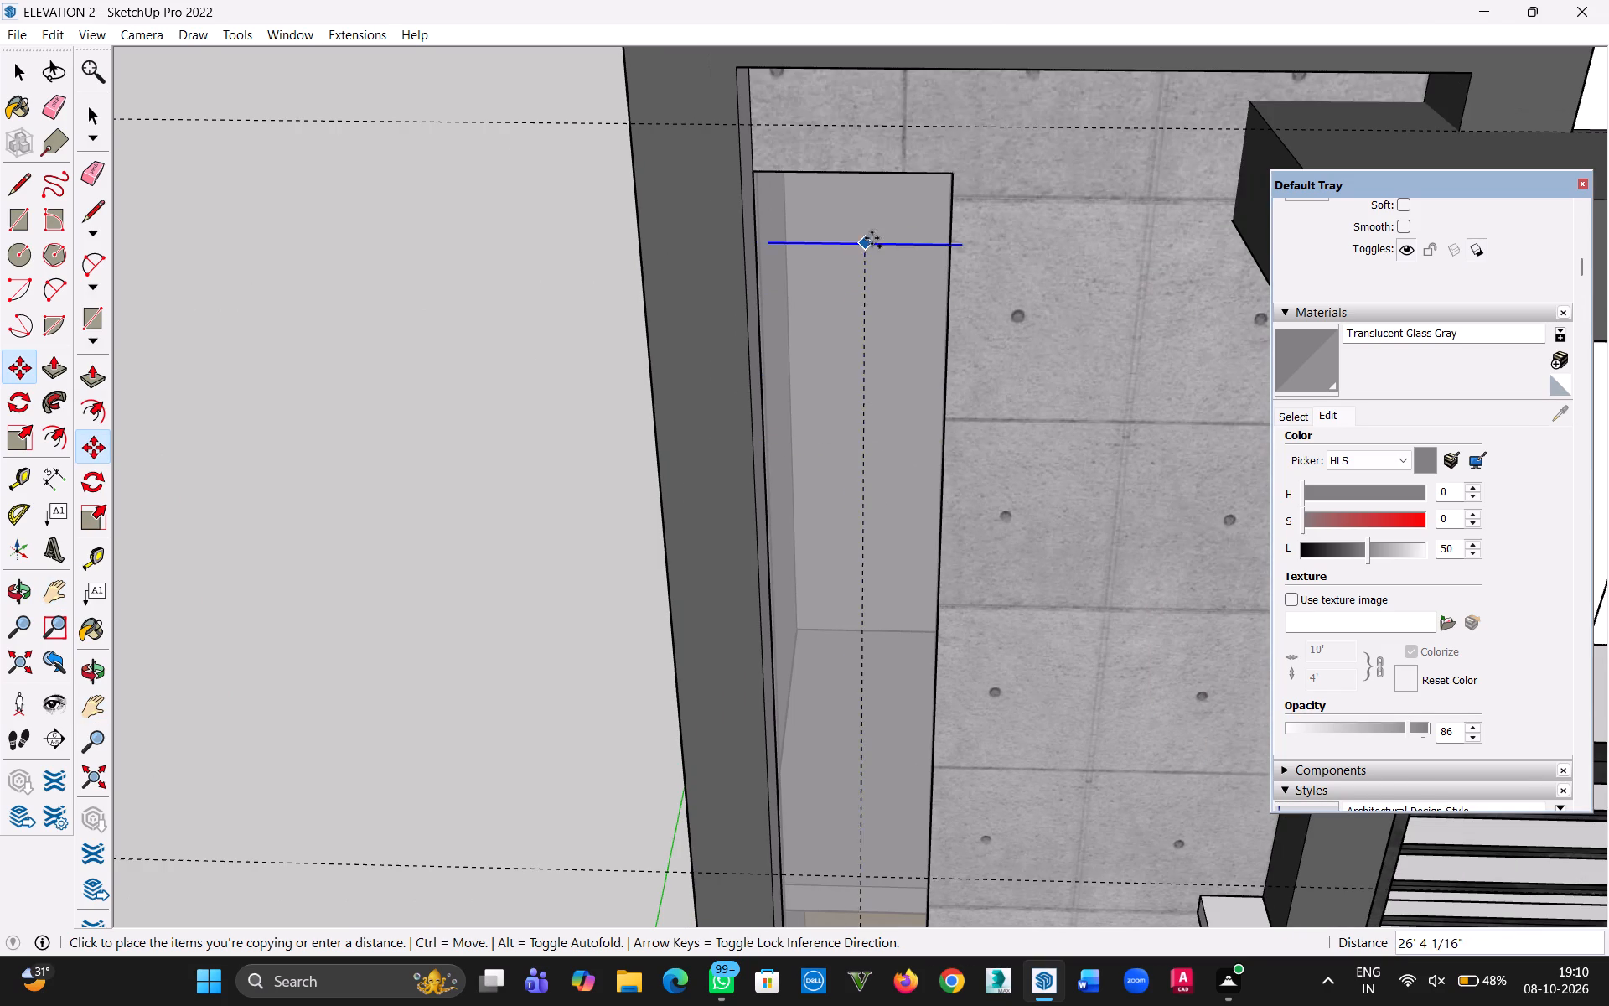
pyautogui.click(850, 177)
pyautogui.press('/')
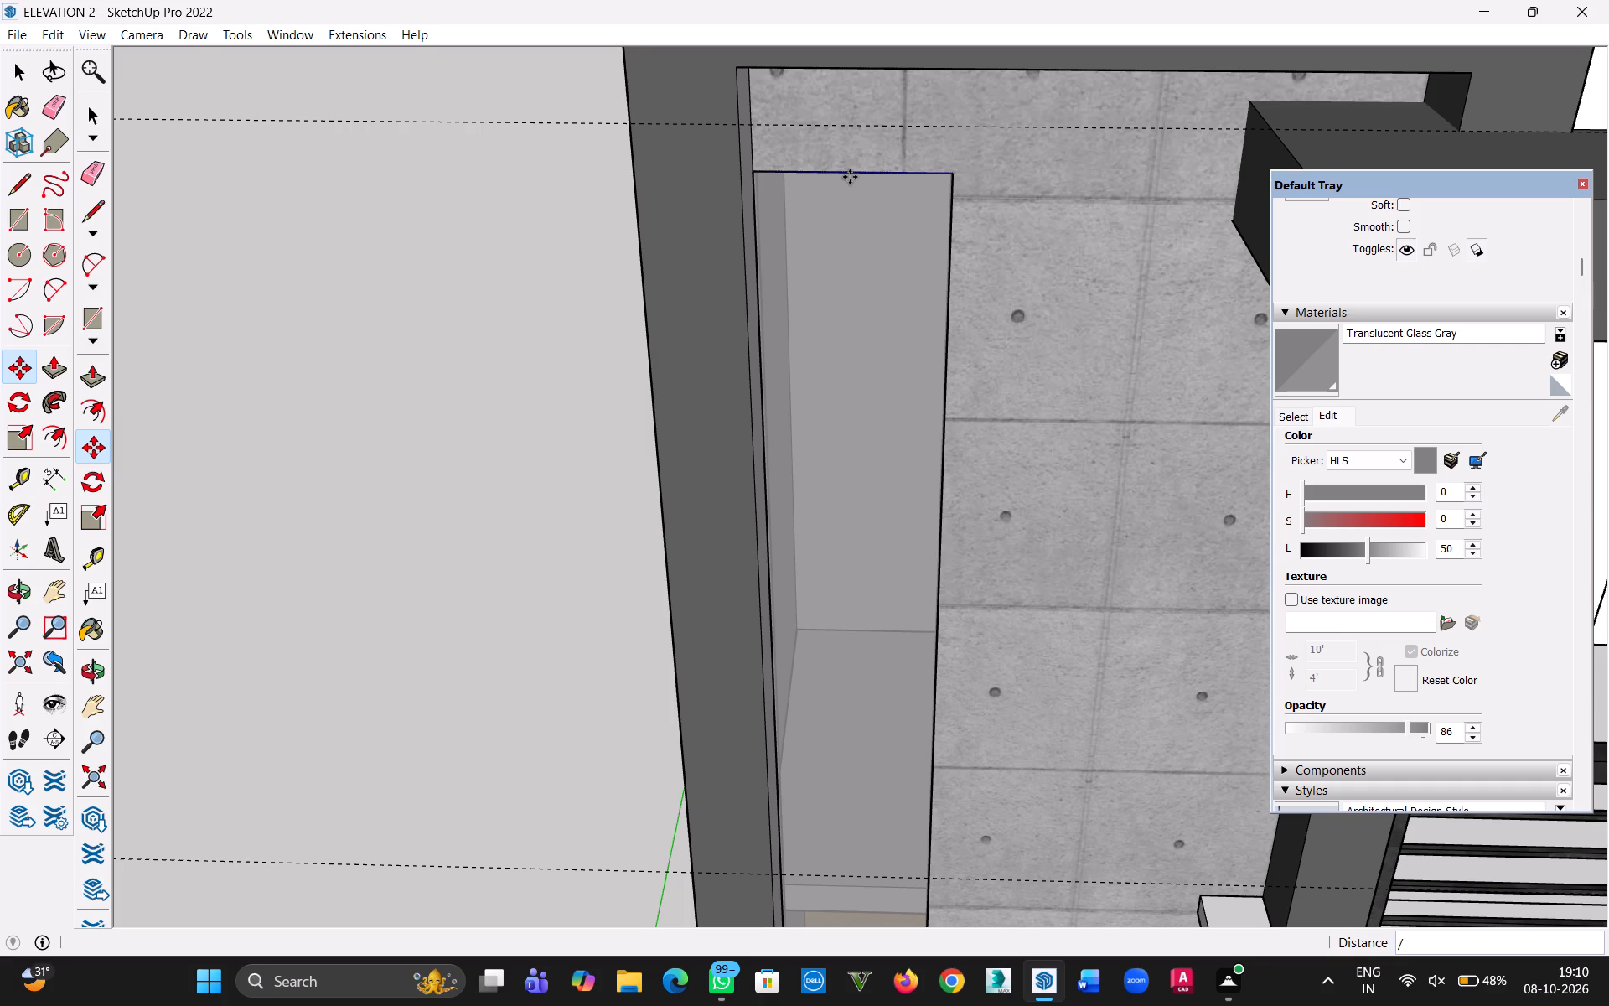
pyautogui.press('9')
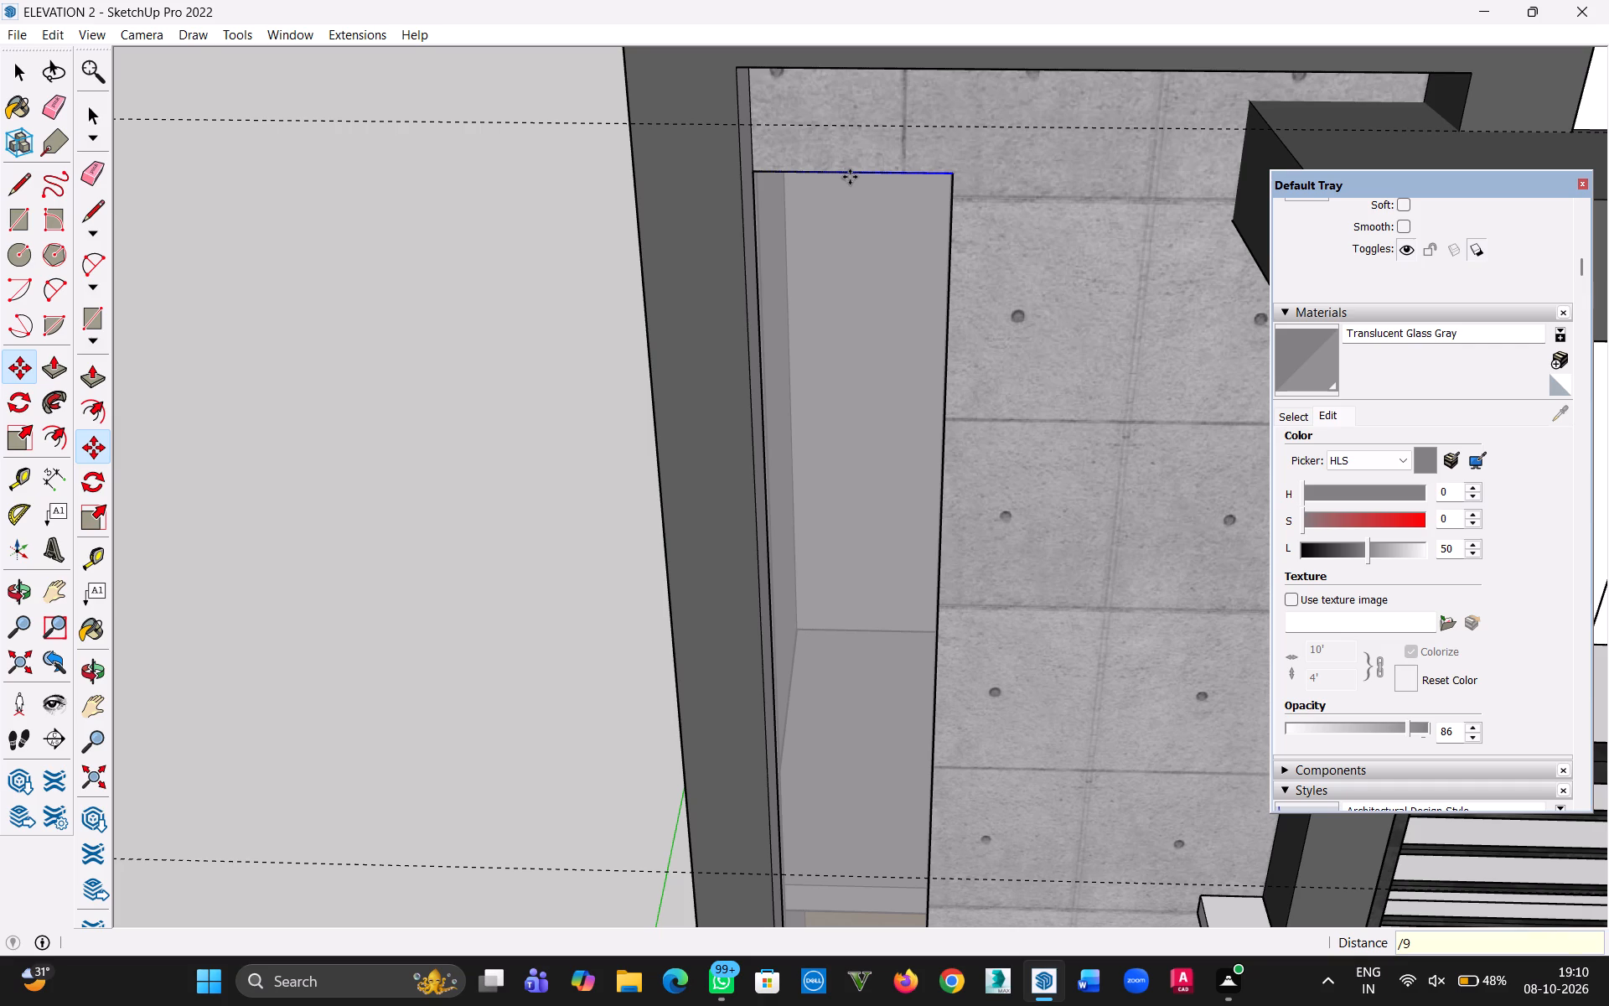
pyautogui.press('Return')
pyautogui.click(17, 77)
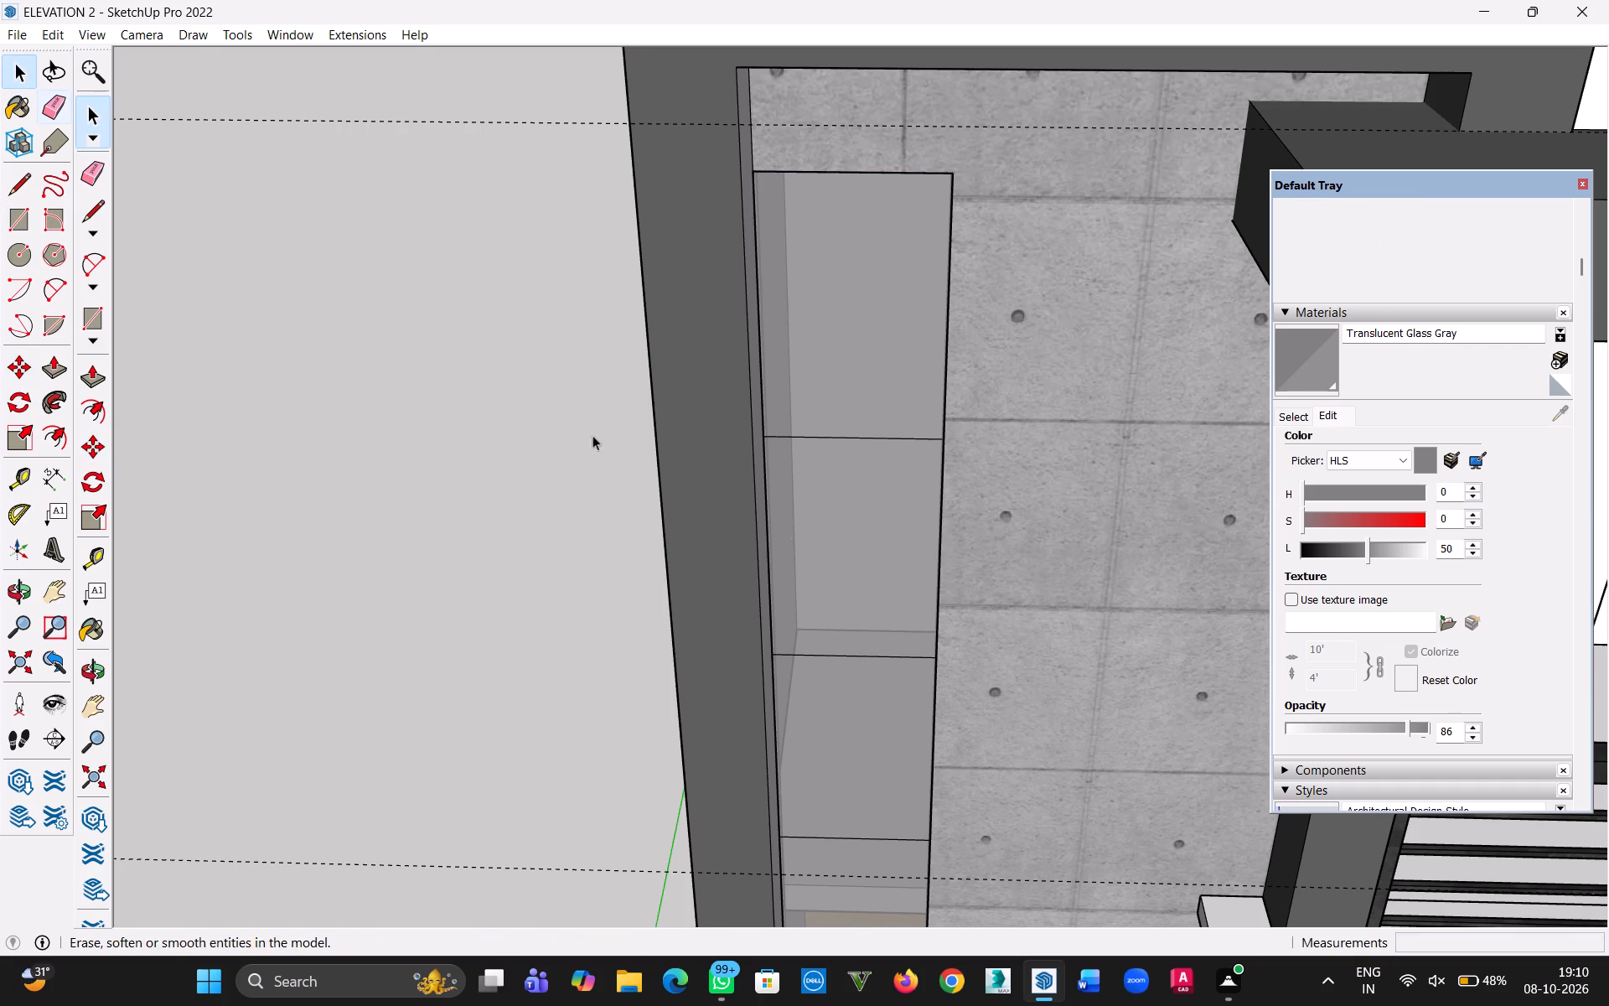
# Make a group of the divided glass panel's faces and edges.
pyautogui.scroll(-2, 828, 470)
pyautogui.scroll(5, 833, 465)
pyautogui.moveTo(871, 506); pyautogui.dragTo(868, 469, button='middle')
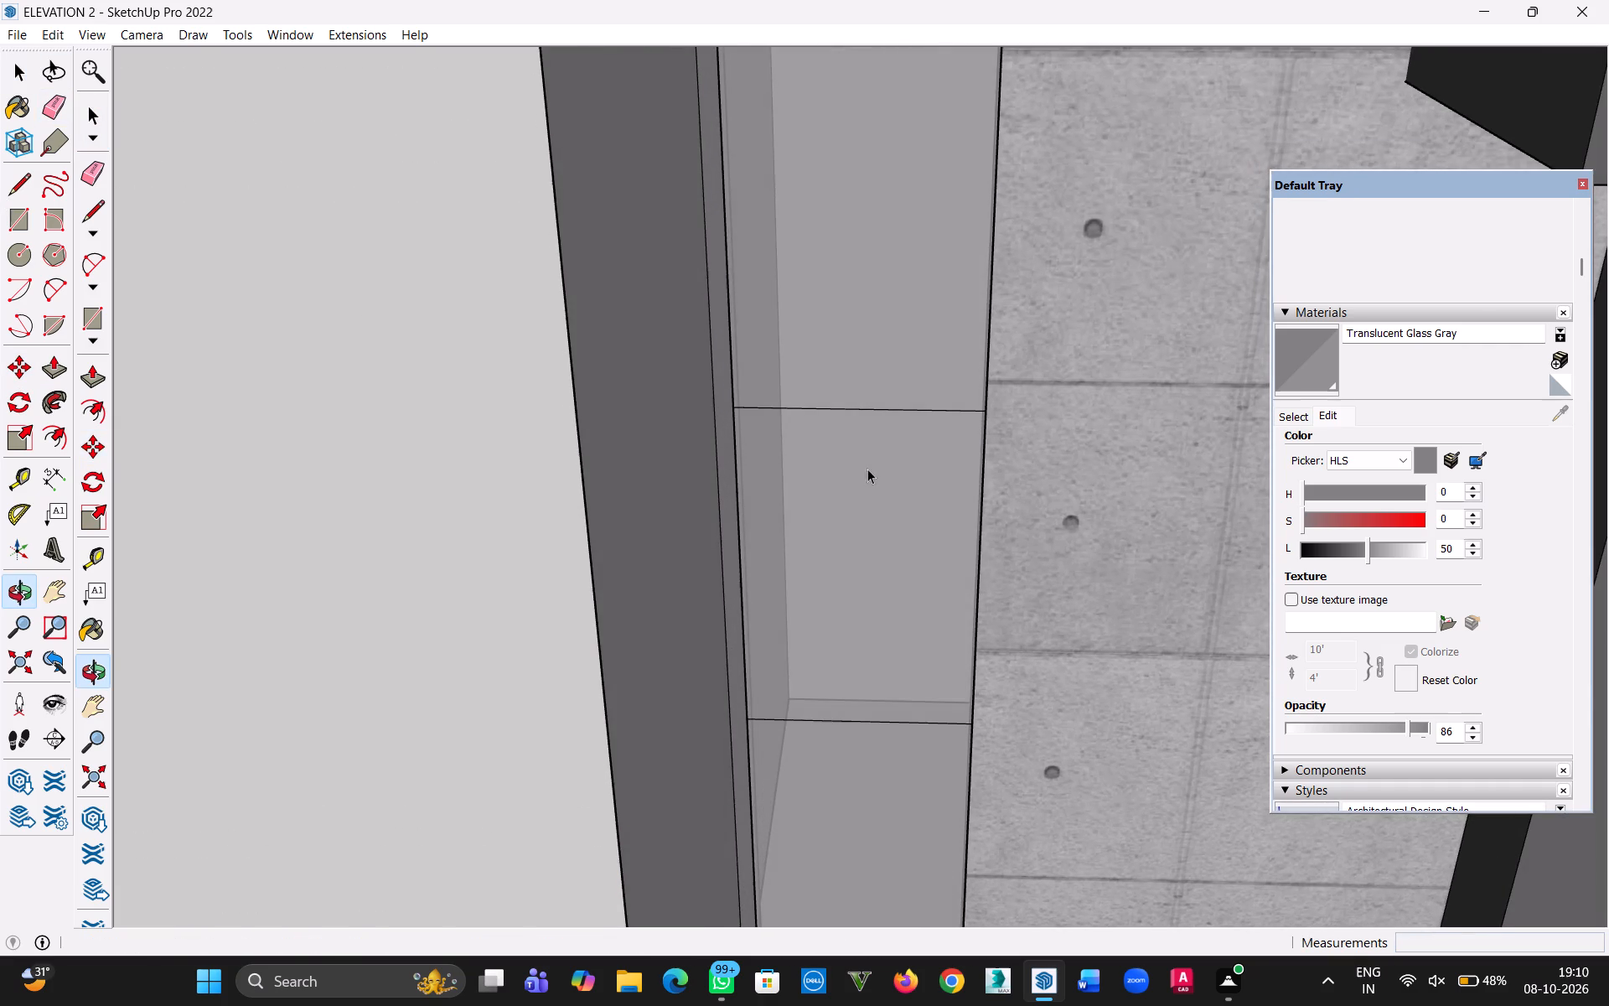
pyautogui.scroll(-5, 880, 662)
pyautogui.scroll(3, 892, 333)
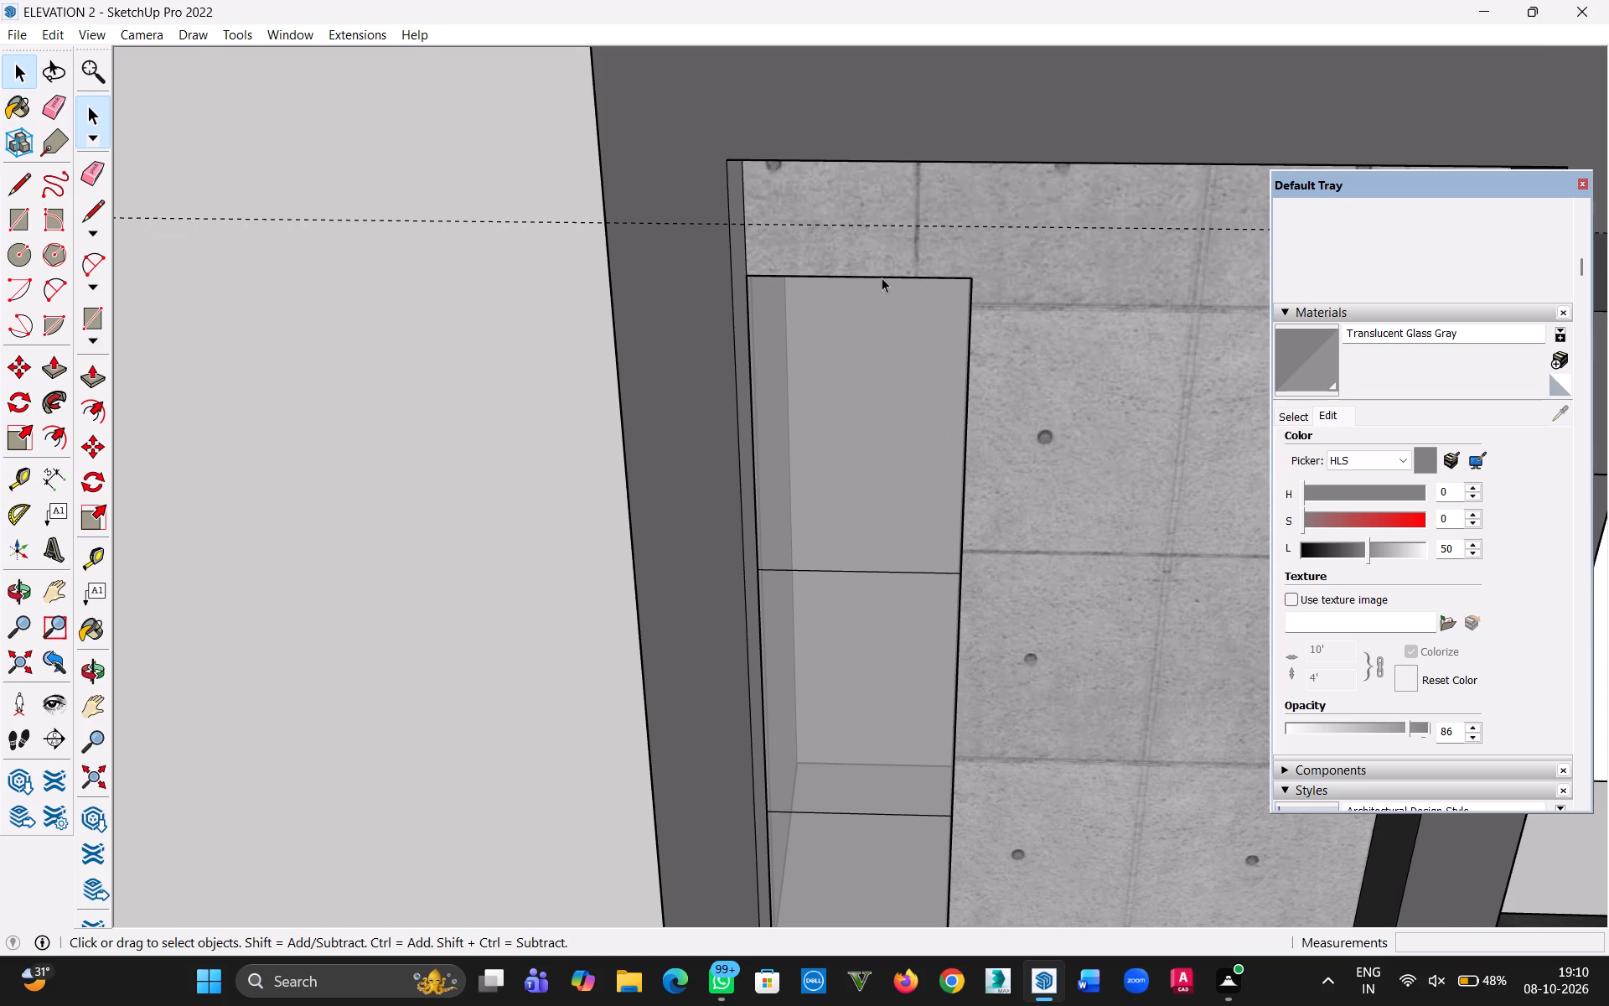
pyautogui.keyDown('ctrl'); pyautogui.click(882, 277); pyautogui.keyUp('ctrl')
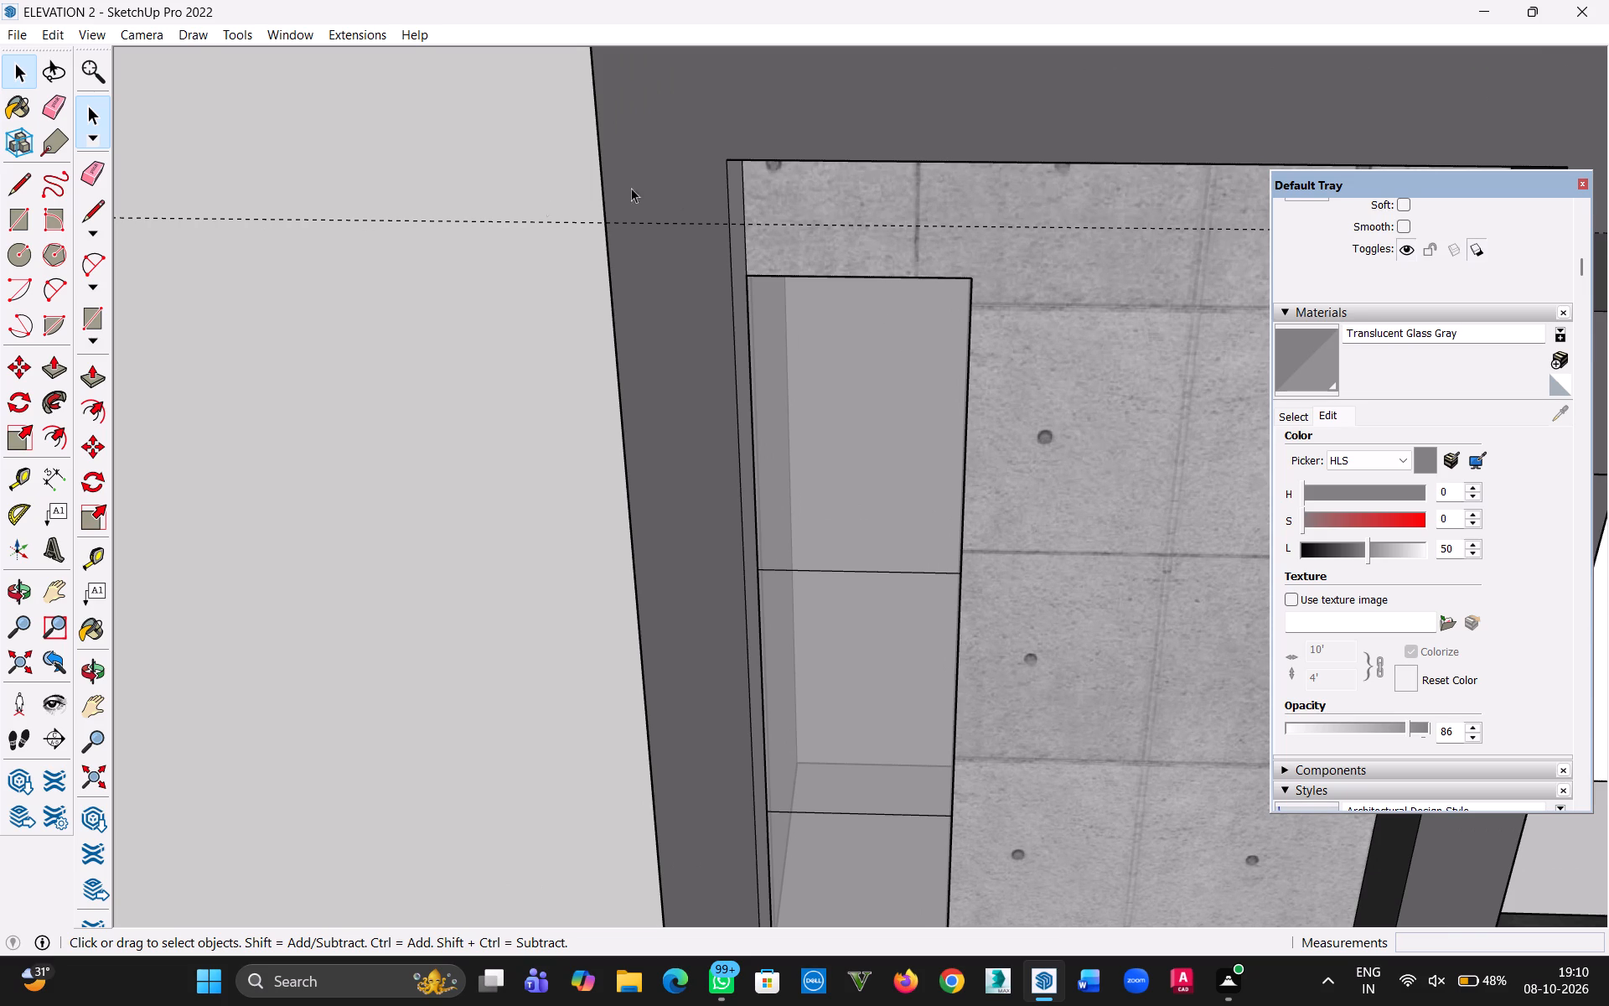
pyautogui.click(469, 236)
pyautogui.tripleClick(483, 368)
pyautogui.click(818, 278)
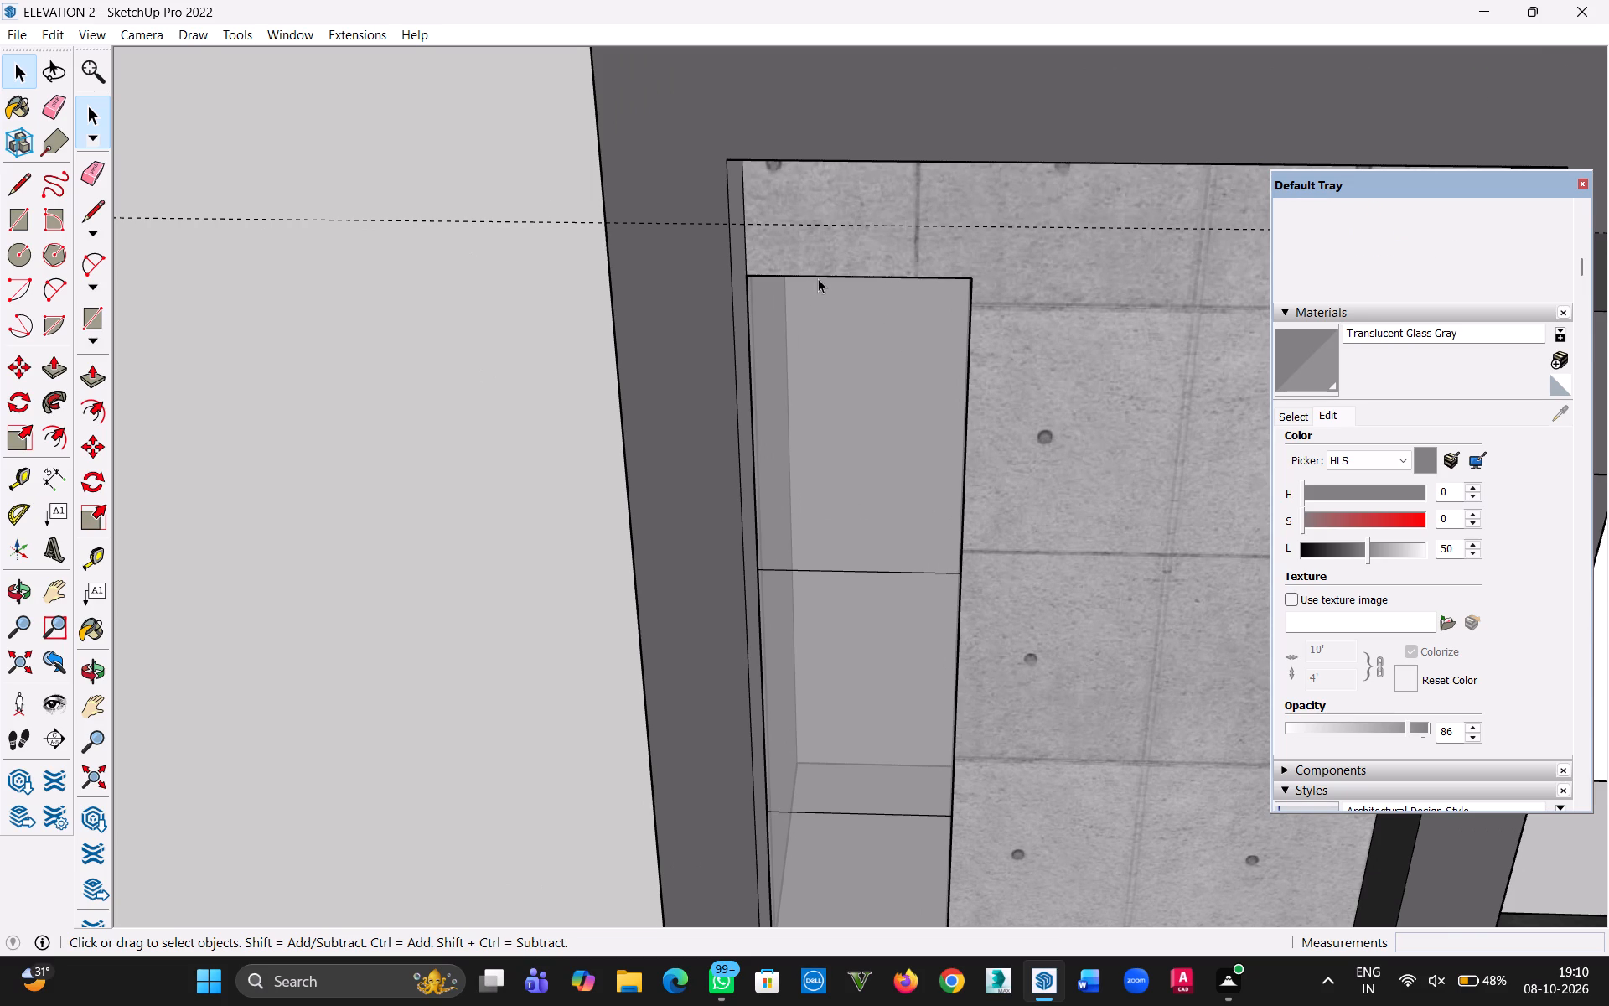
pyautogui.click(821, 277)
pyautogui.tripleClick(841, 328)
pyautogui.click(841, 328)
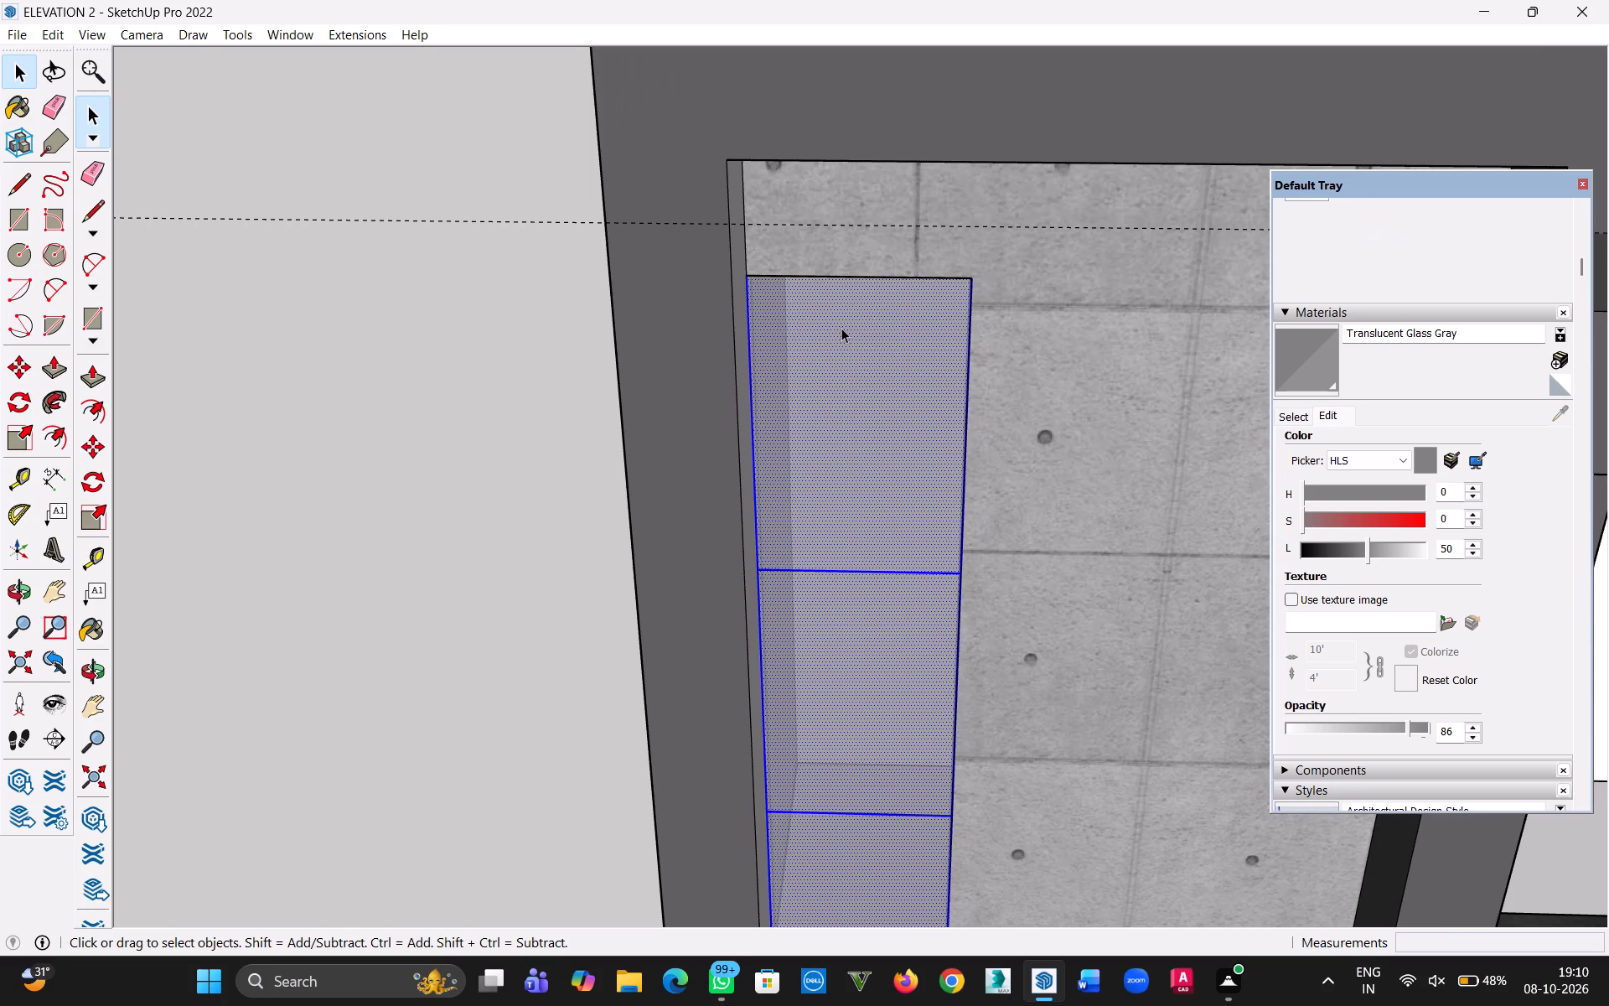
pyautogui.rightClick(828, 404)
pyautogui.click(898, 582)
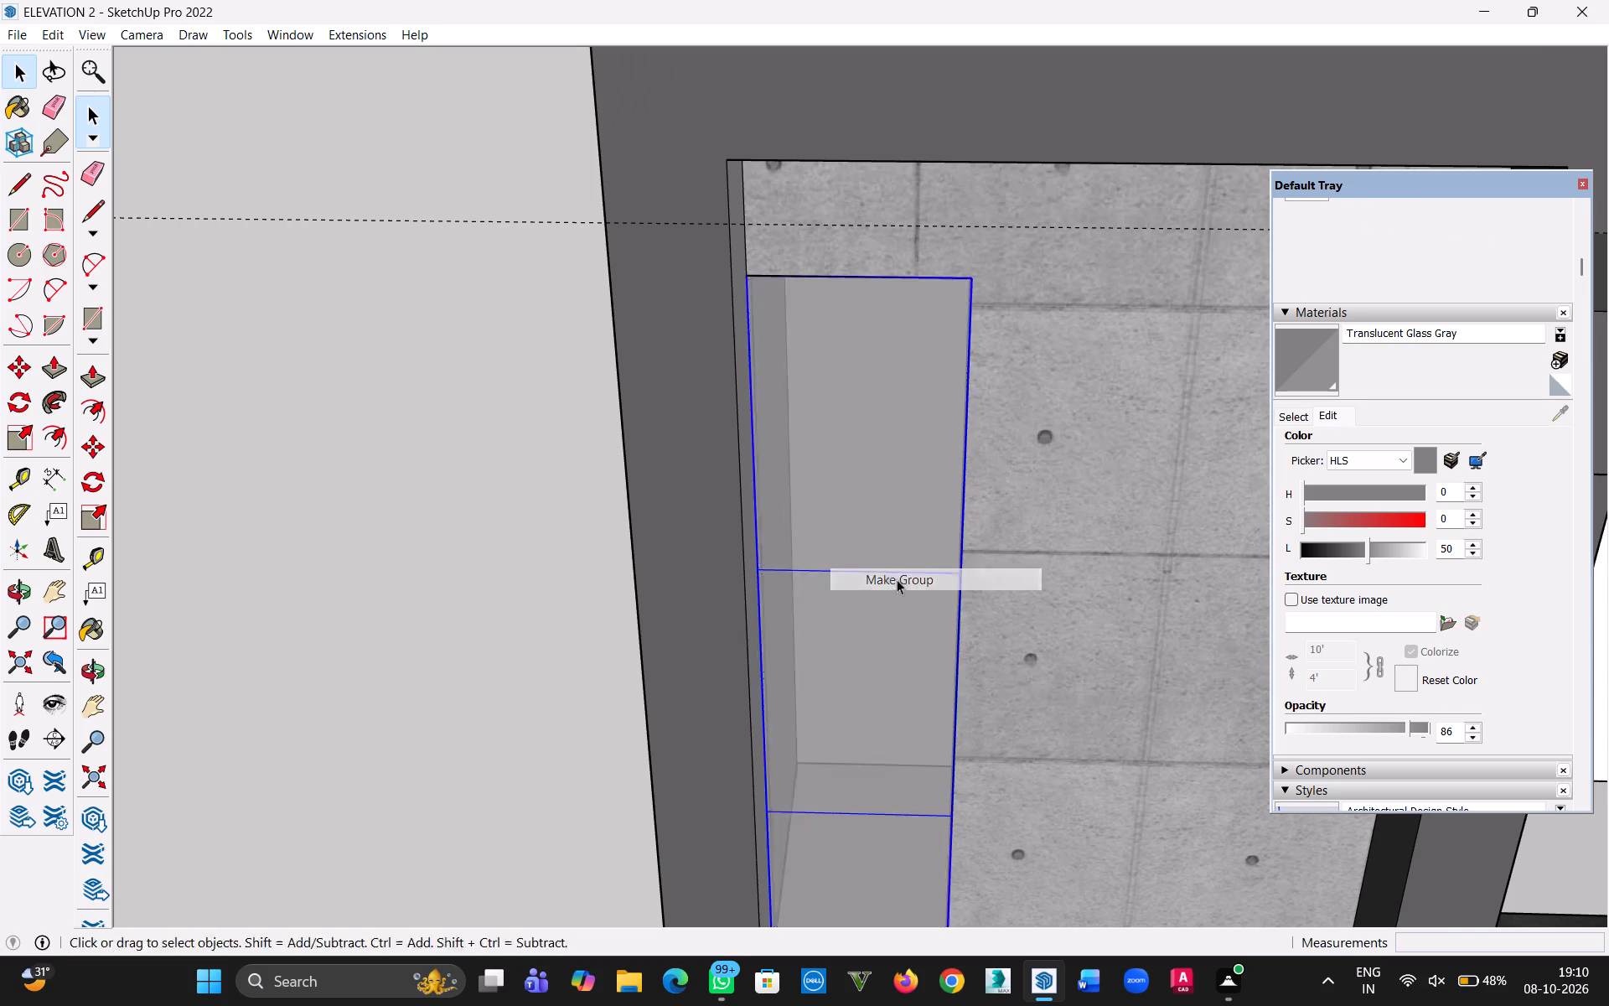
pyautogui.click(846, 495)
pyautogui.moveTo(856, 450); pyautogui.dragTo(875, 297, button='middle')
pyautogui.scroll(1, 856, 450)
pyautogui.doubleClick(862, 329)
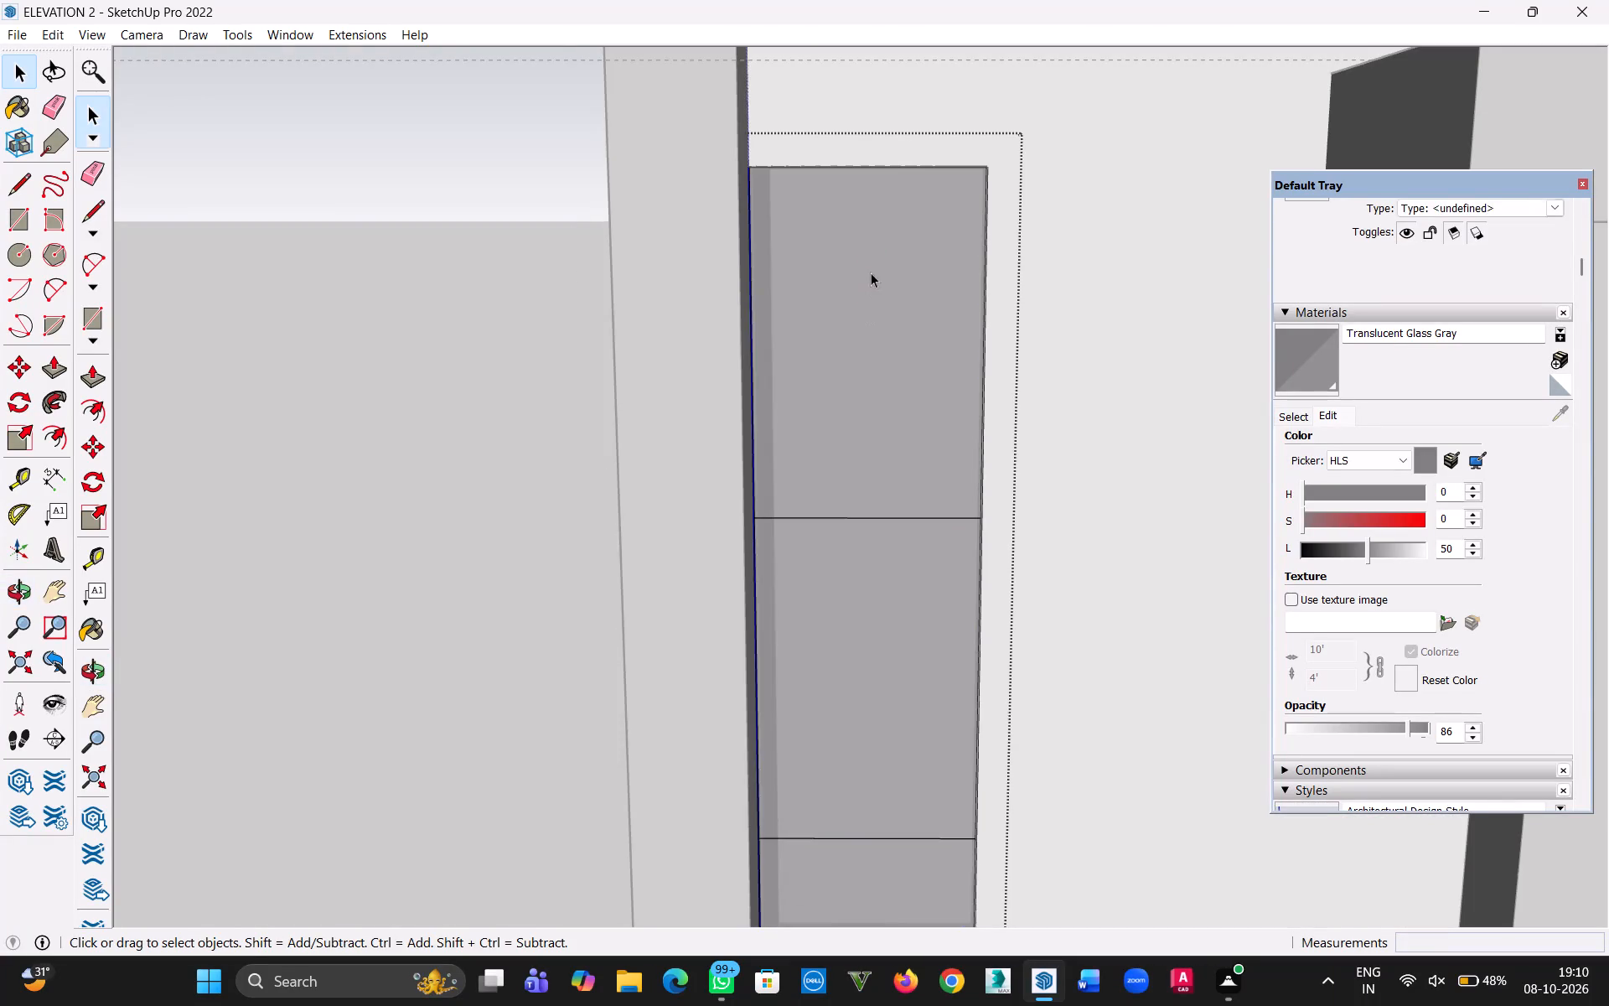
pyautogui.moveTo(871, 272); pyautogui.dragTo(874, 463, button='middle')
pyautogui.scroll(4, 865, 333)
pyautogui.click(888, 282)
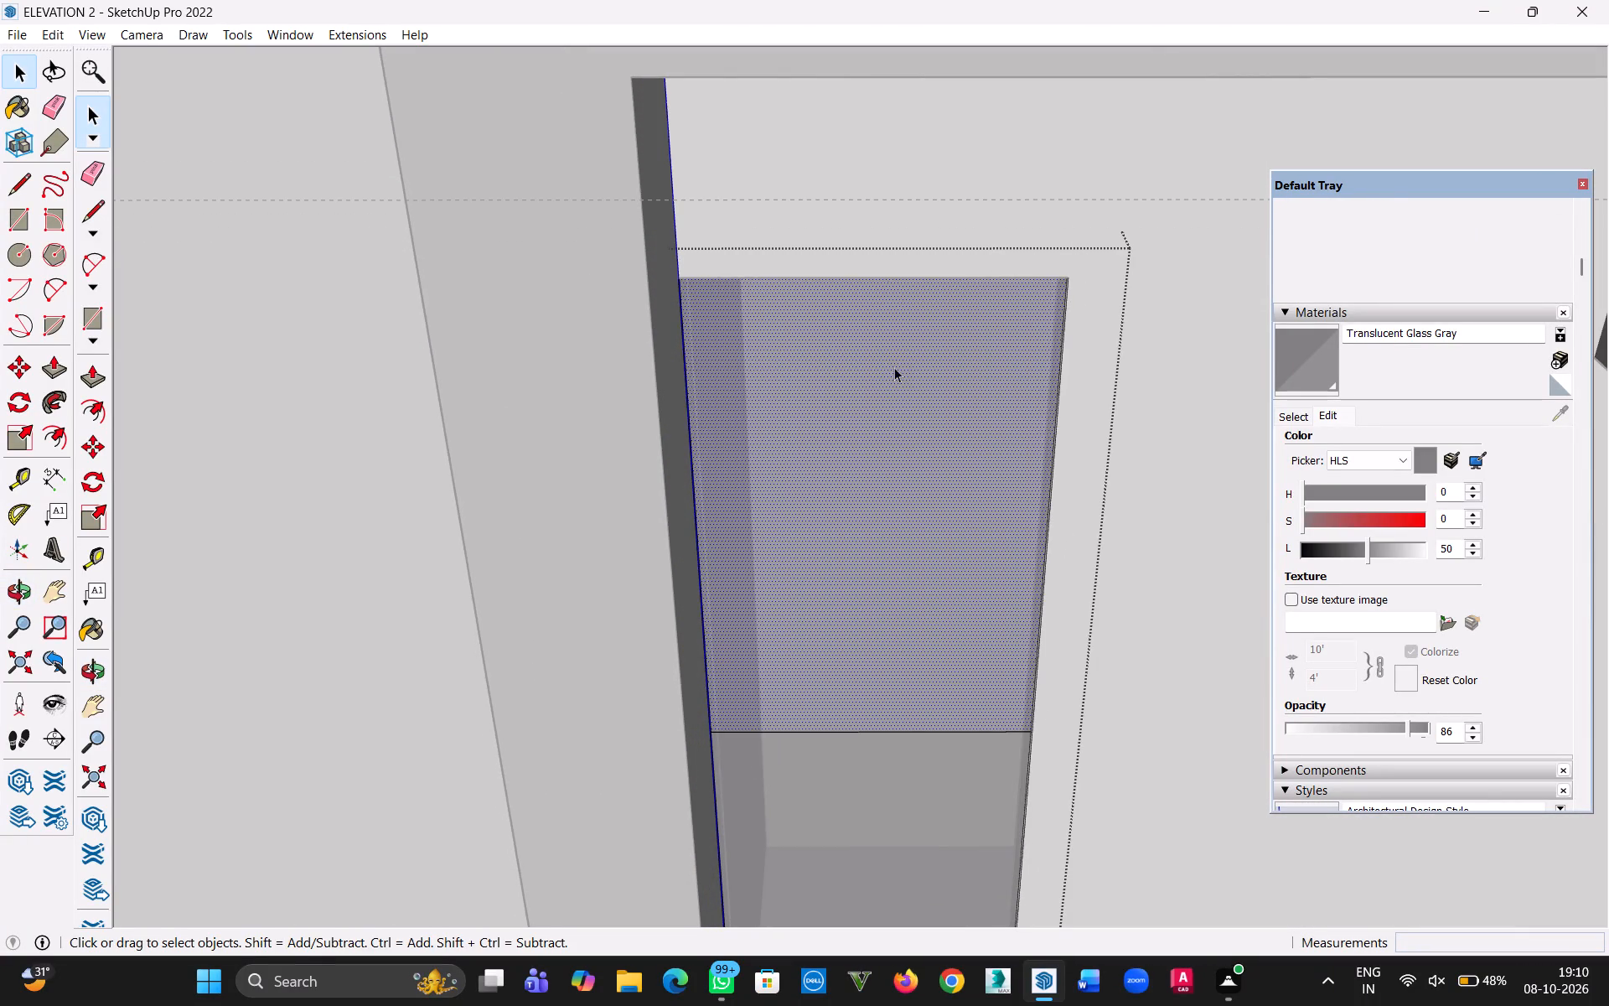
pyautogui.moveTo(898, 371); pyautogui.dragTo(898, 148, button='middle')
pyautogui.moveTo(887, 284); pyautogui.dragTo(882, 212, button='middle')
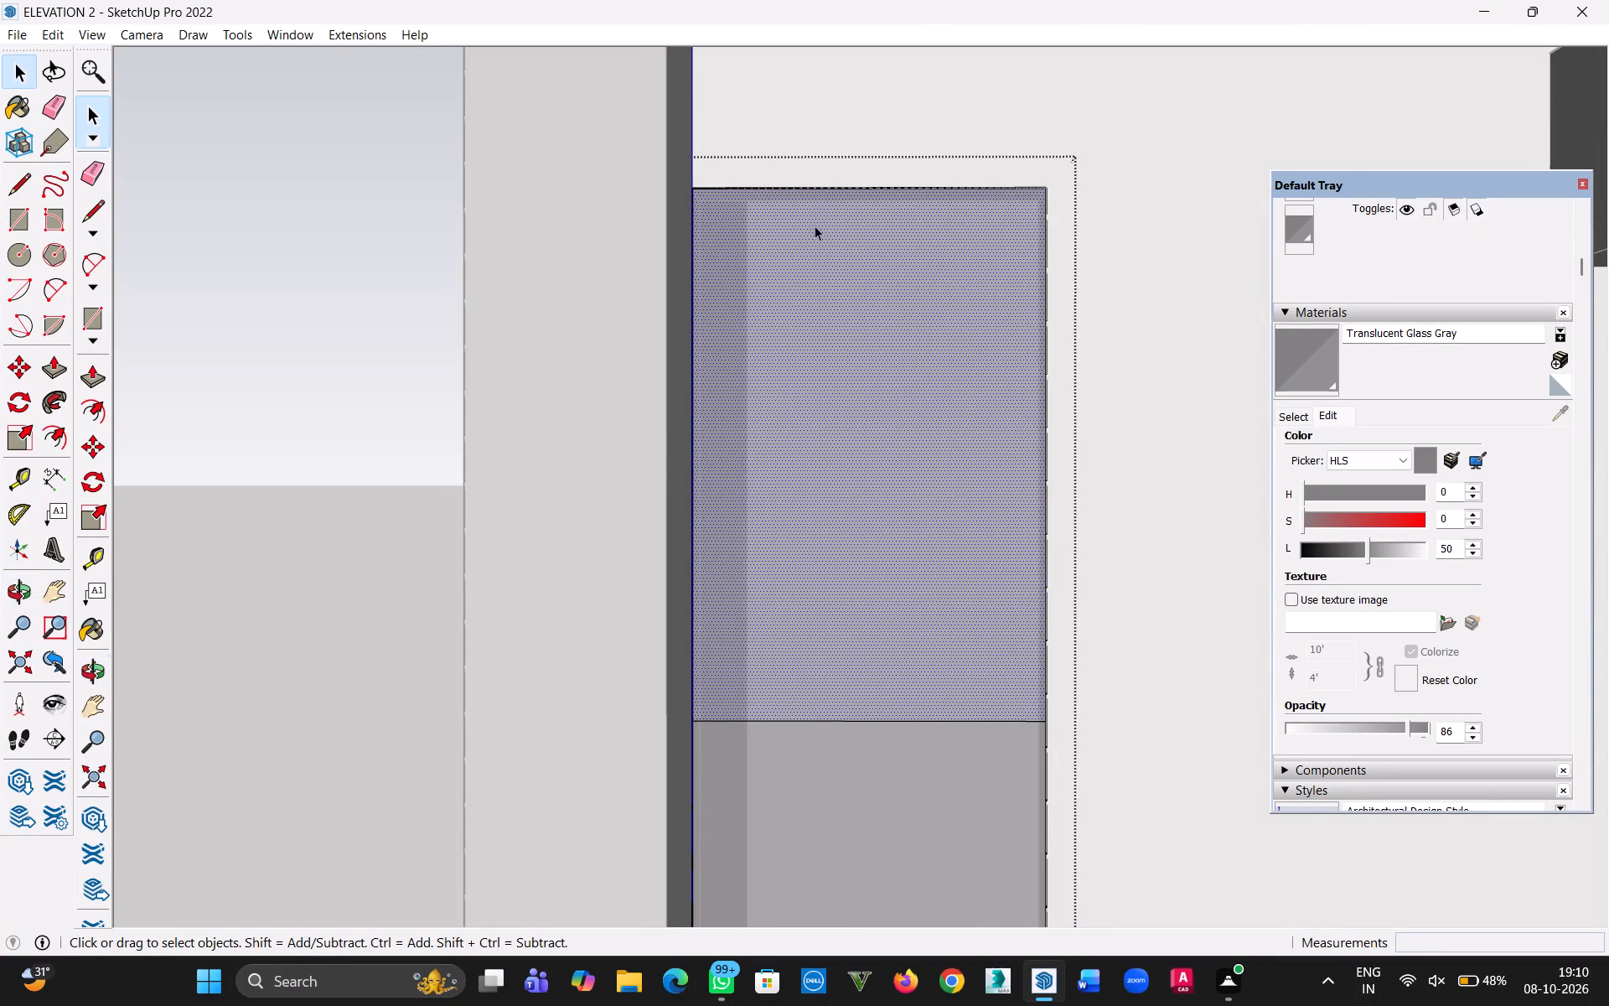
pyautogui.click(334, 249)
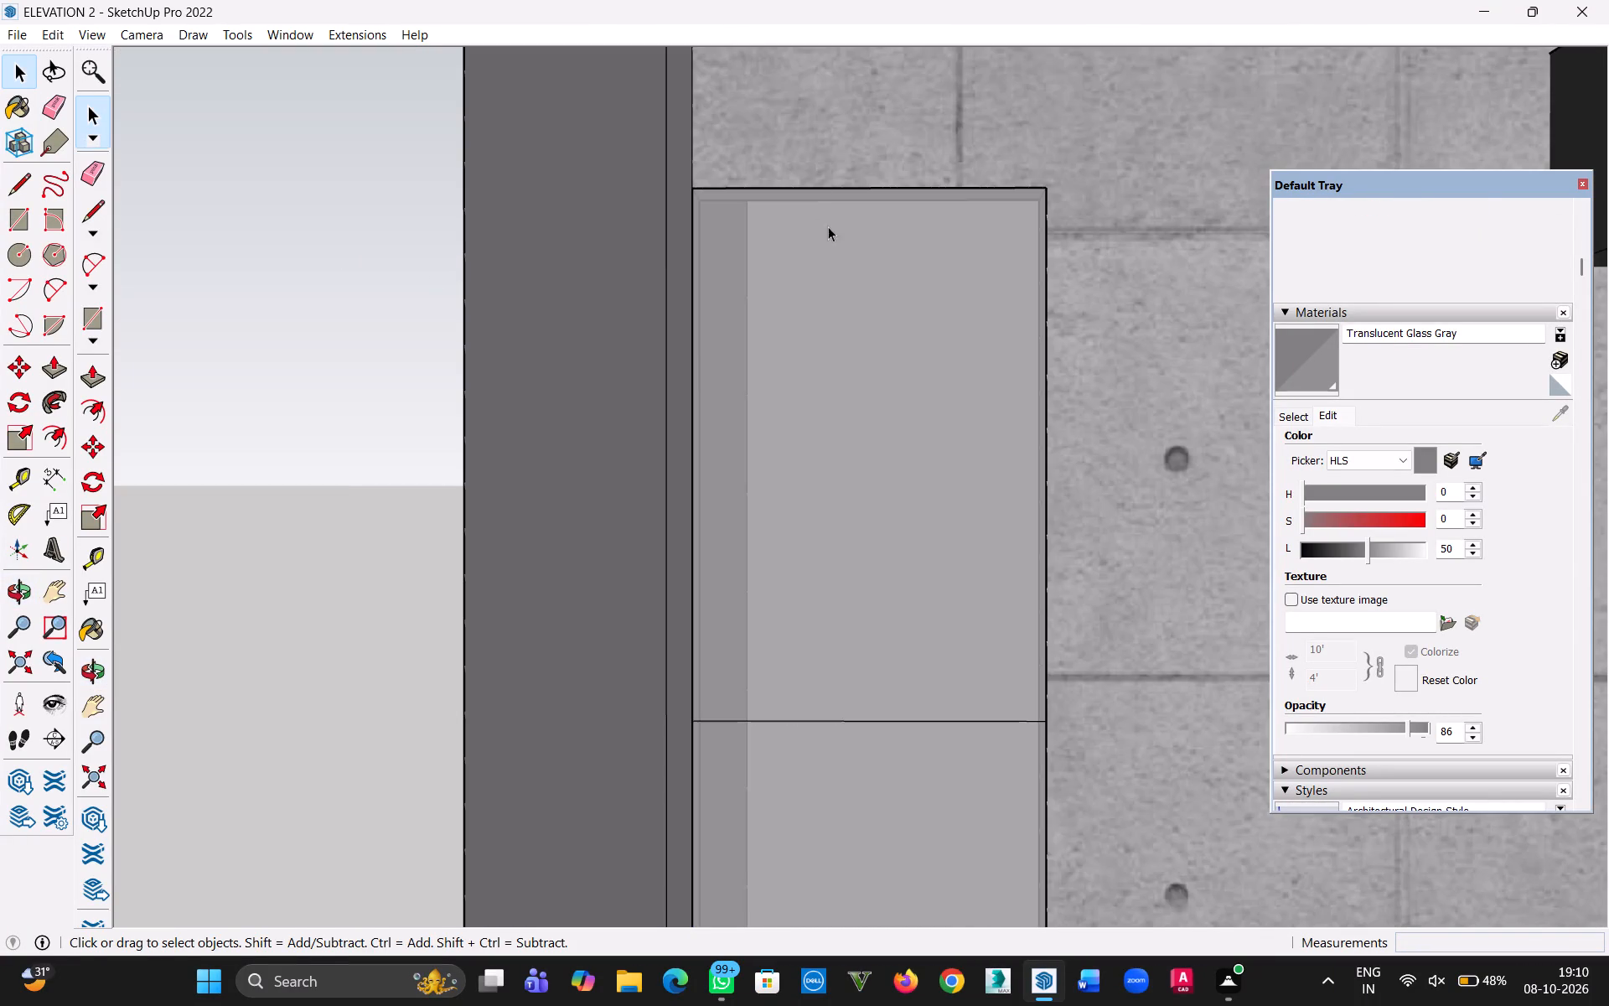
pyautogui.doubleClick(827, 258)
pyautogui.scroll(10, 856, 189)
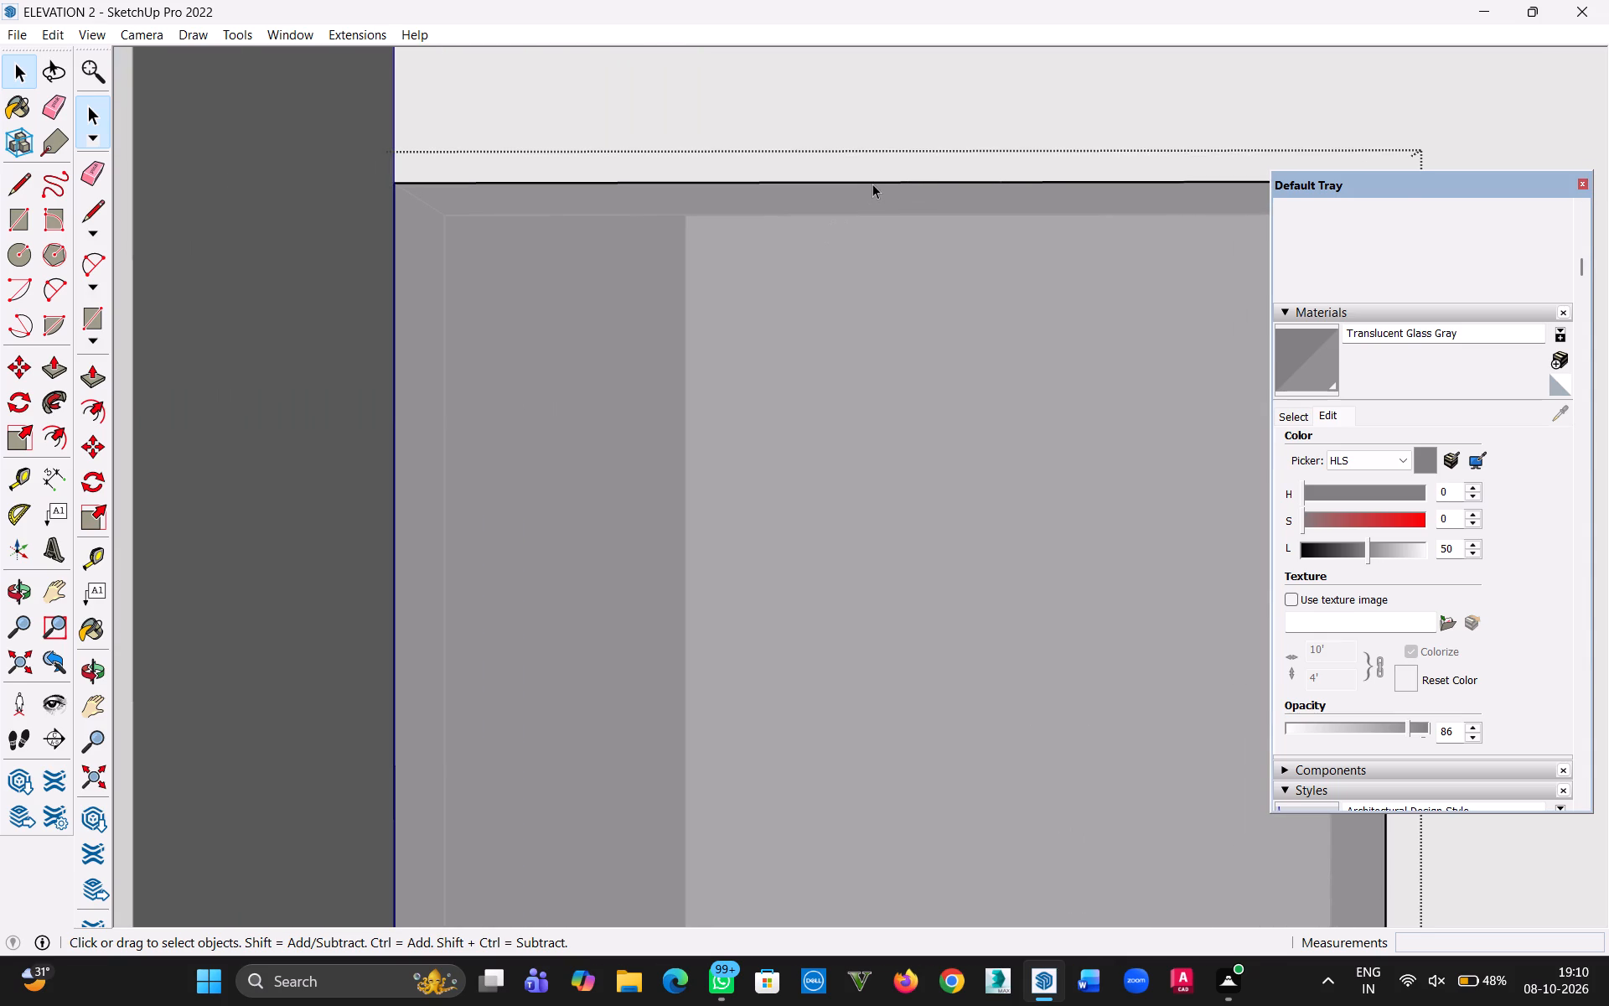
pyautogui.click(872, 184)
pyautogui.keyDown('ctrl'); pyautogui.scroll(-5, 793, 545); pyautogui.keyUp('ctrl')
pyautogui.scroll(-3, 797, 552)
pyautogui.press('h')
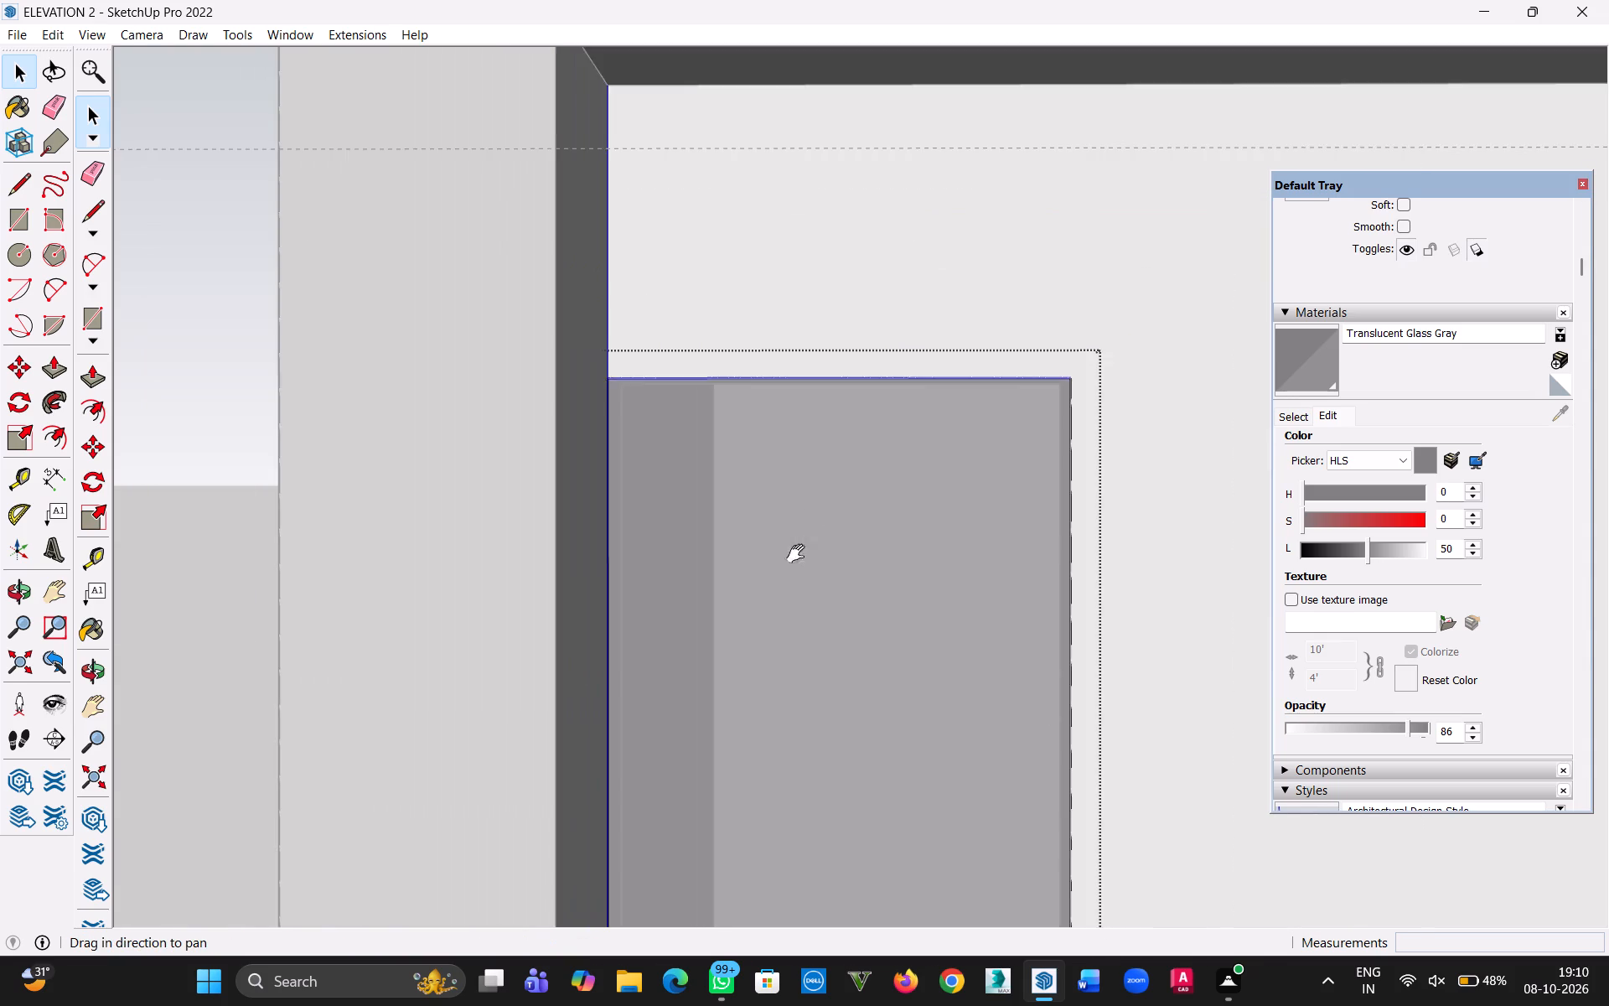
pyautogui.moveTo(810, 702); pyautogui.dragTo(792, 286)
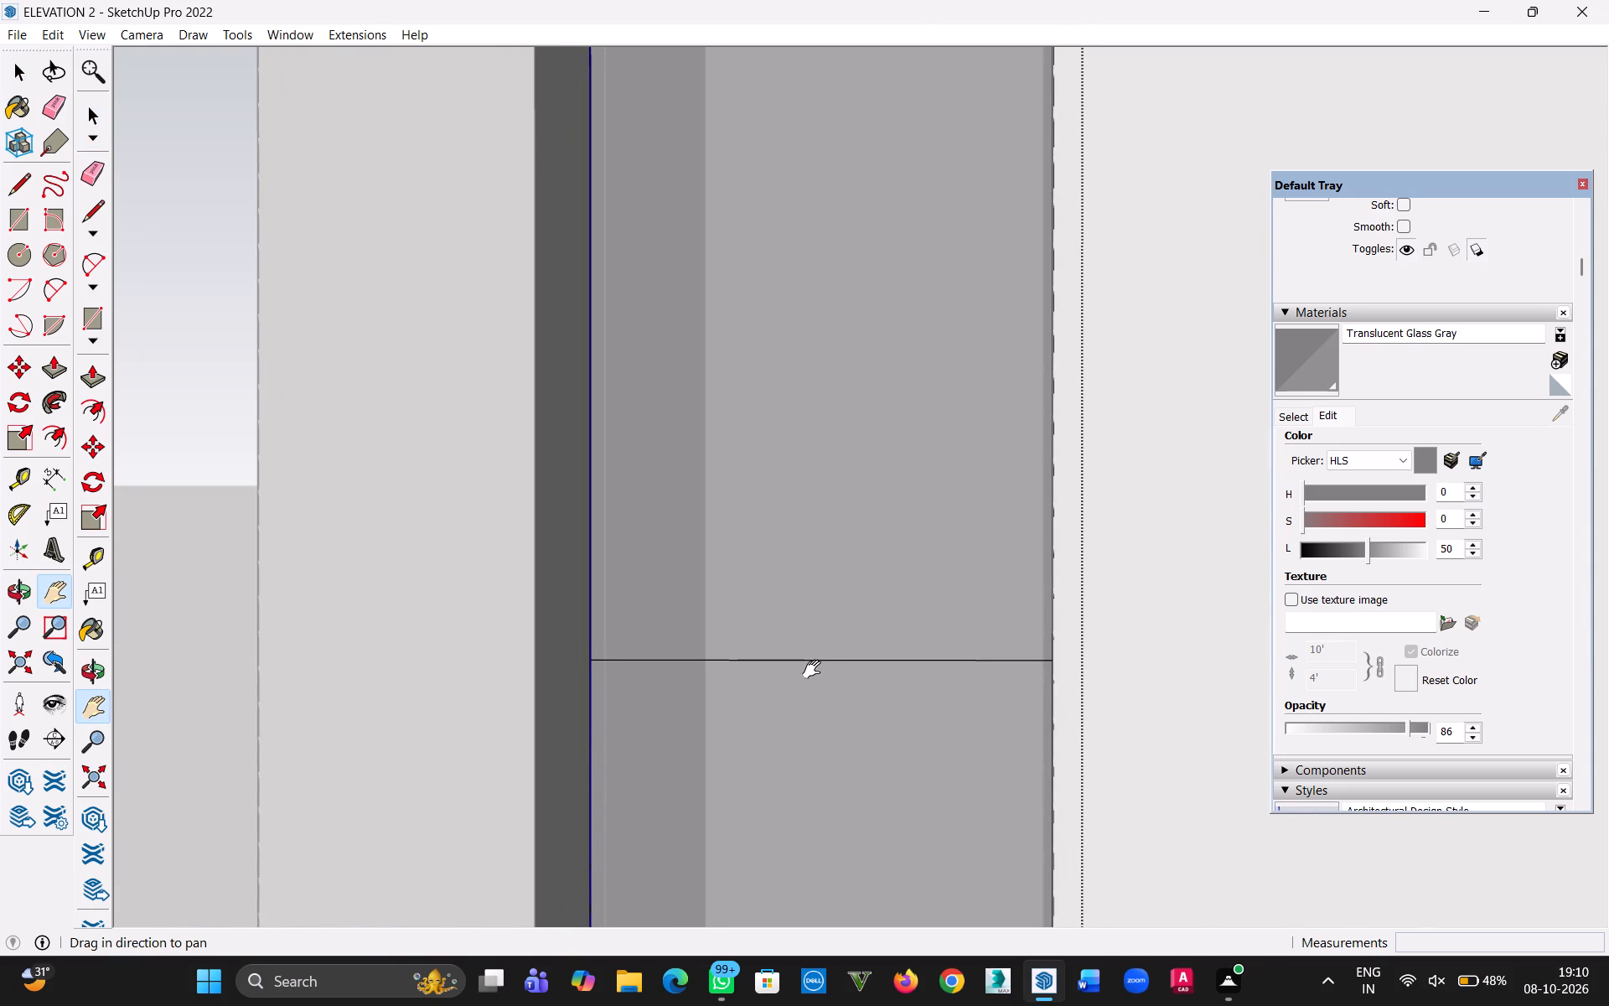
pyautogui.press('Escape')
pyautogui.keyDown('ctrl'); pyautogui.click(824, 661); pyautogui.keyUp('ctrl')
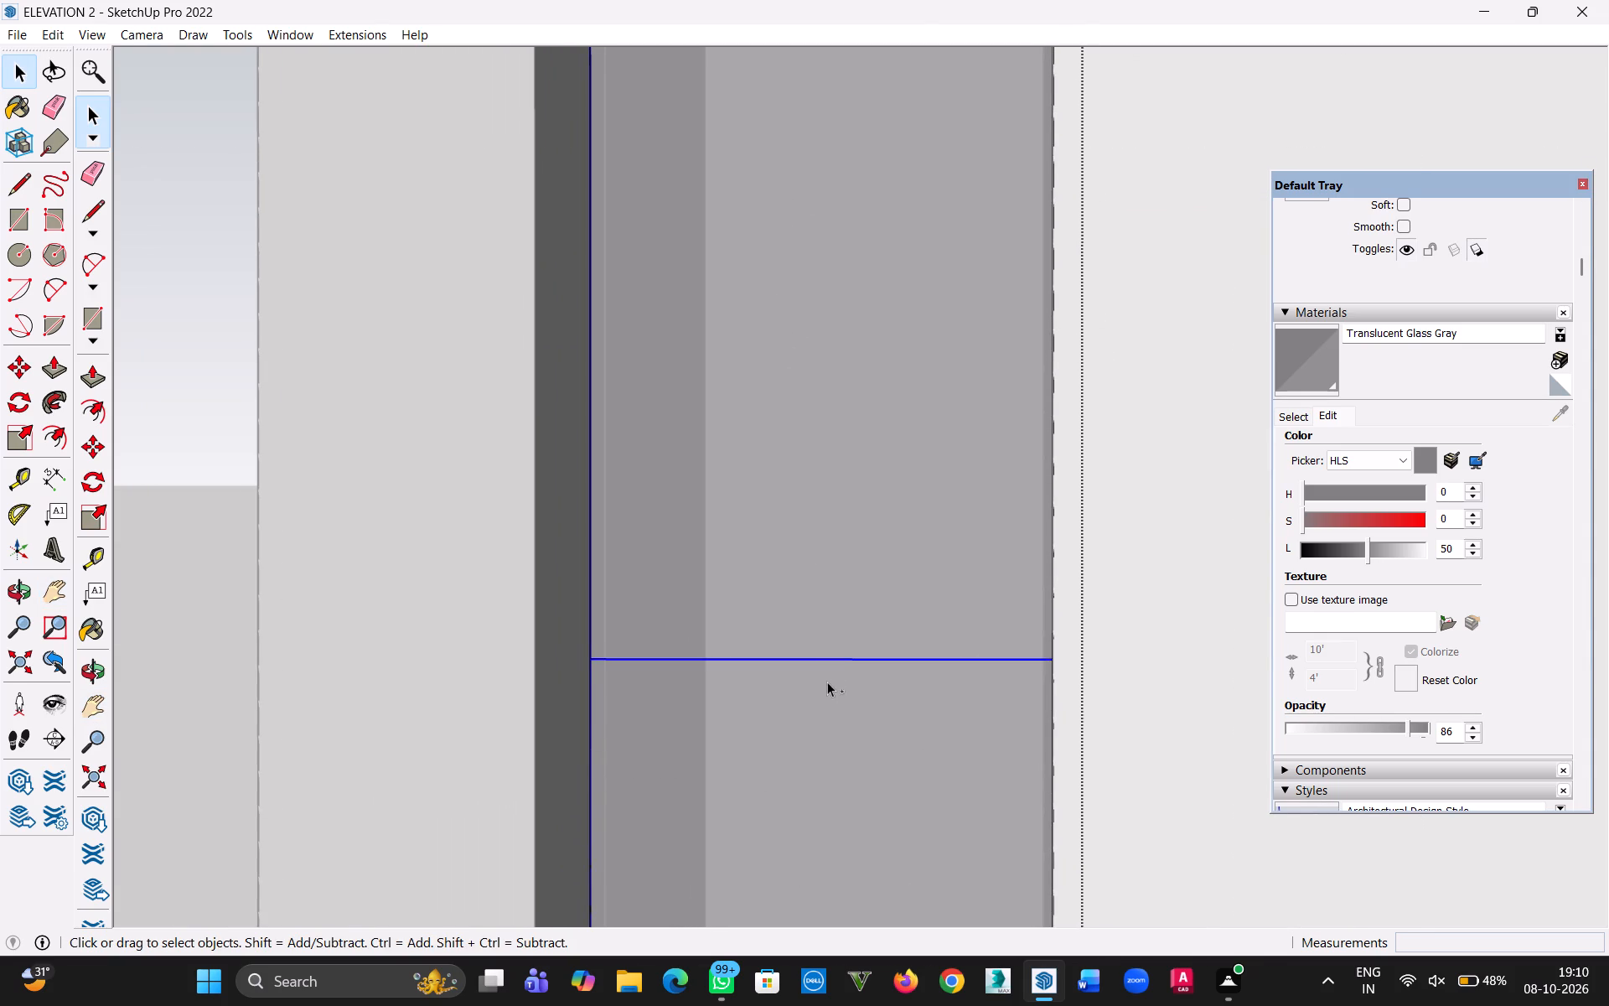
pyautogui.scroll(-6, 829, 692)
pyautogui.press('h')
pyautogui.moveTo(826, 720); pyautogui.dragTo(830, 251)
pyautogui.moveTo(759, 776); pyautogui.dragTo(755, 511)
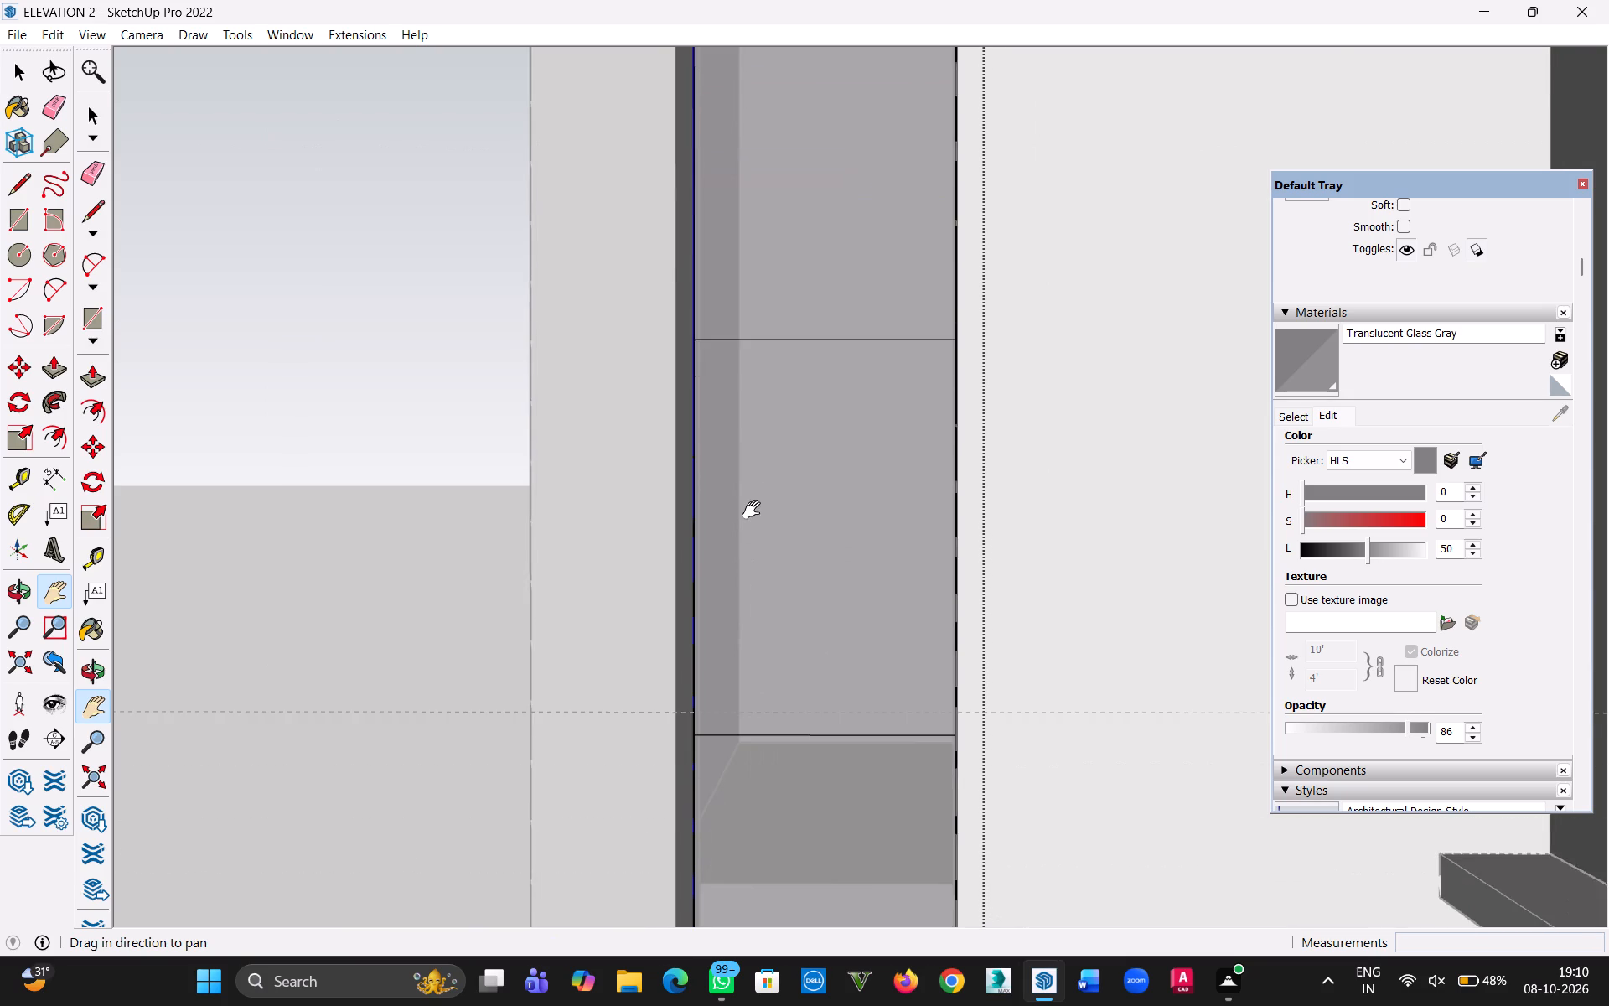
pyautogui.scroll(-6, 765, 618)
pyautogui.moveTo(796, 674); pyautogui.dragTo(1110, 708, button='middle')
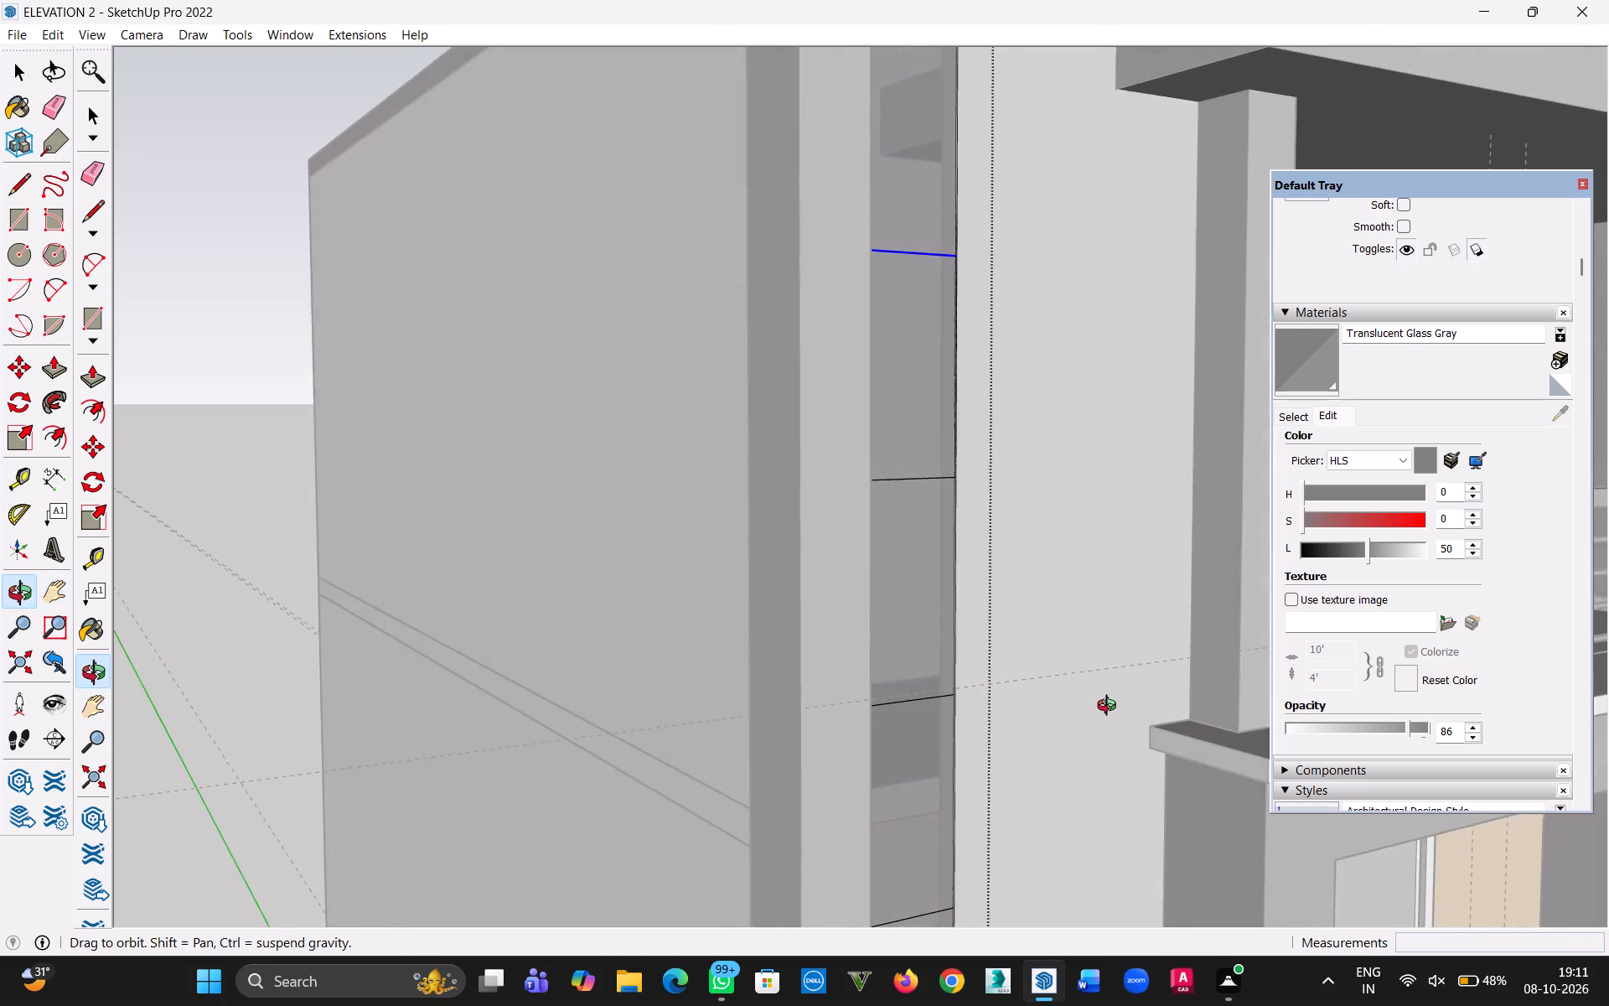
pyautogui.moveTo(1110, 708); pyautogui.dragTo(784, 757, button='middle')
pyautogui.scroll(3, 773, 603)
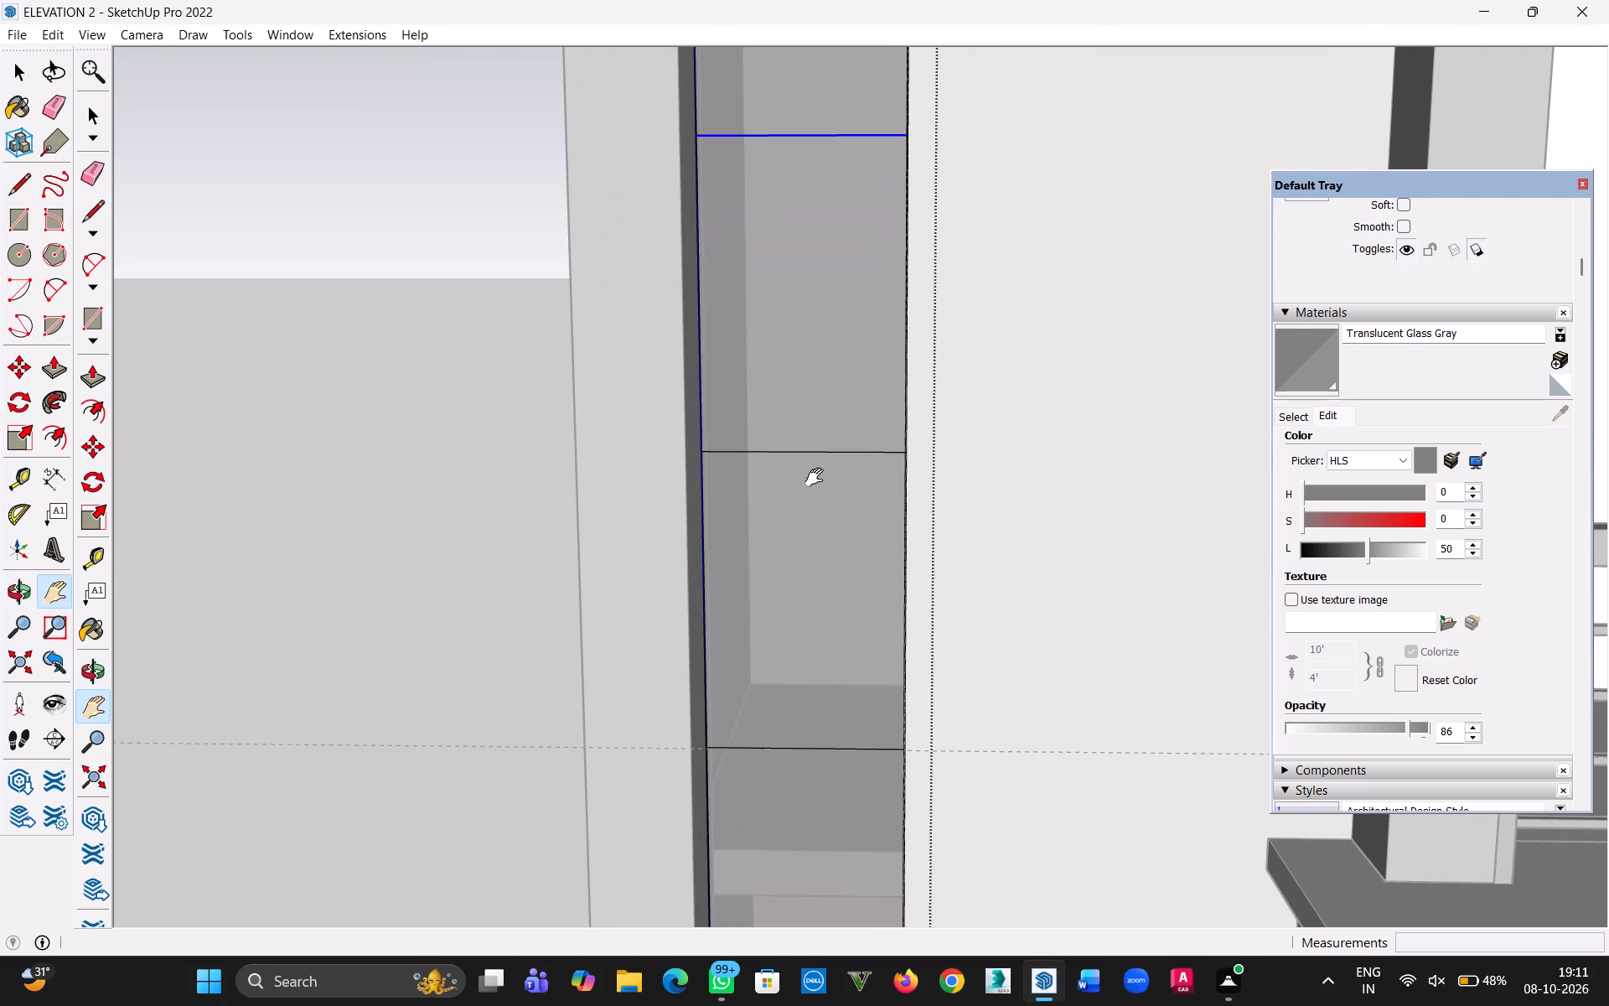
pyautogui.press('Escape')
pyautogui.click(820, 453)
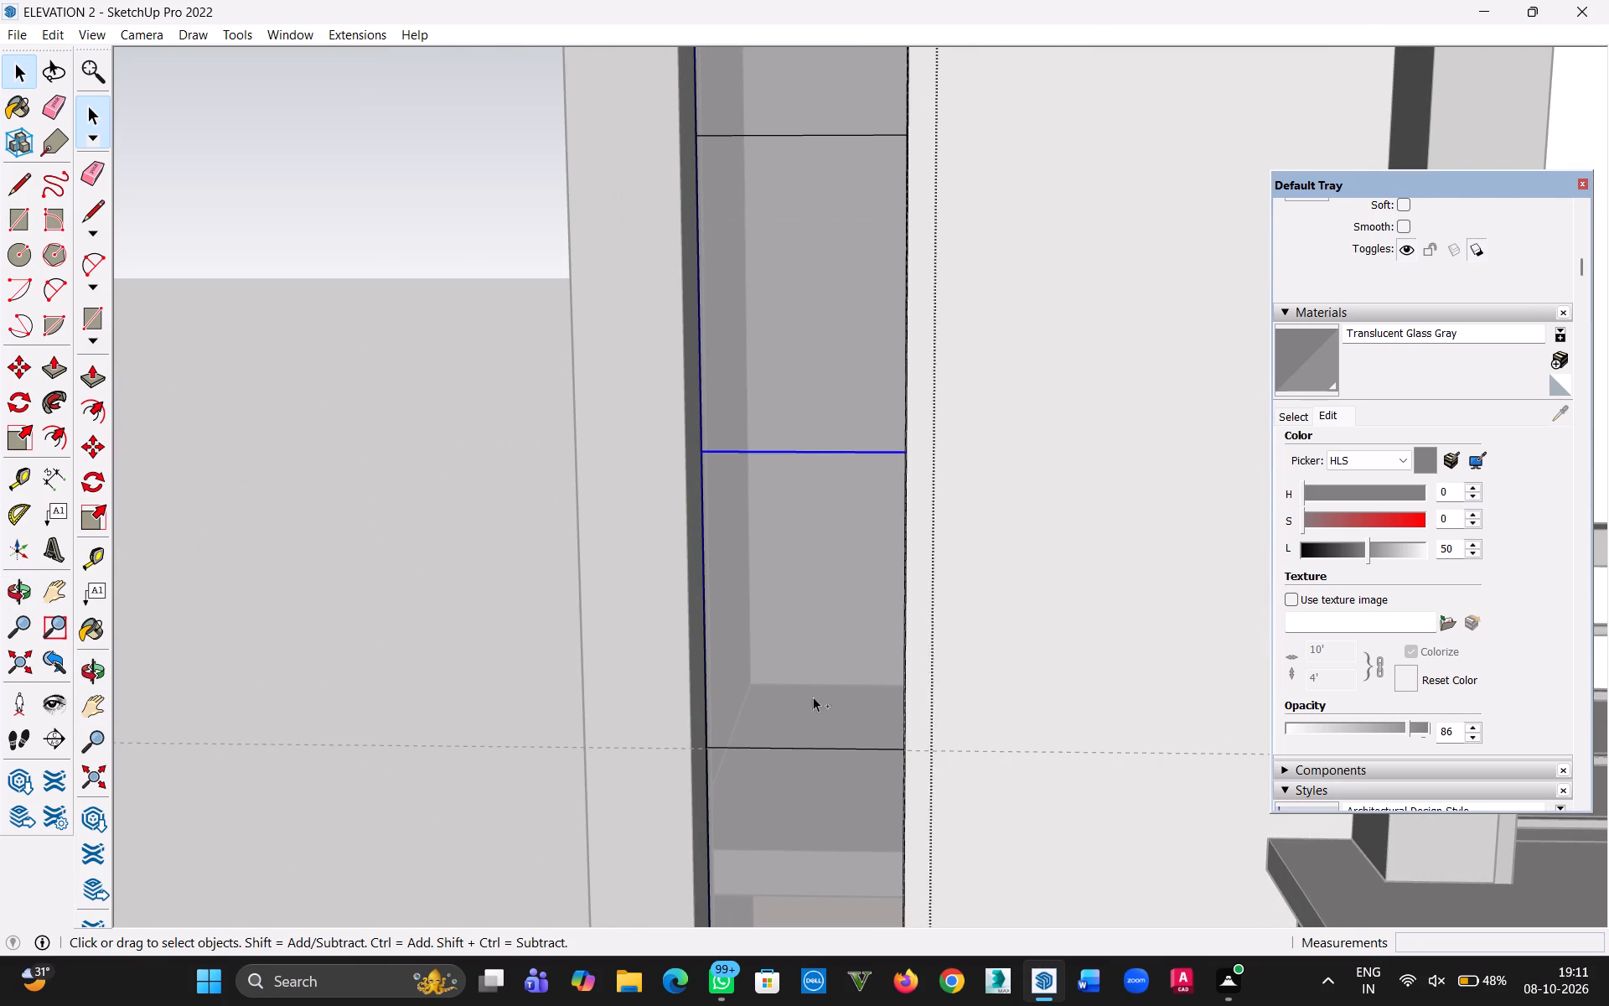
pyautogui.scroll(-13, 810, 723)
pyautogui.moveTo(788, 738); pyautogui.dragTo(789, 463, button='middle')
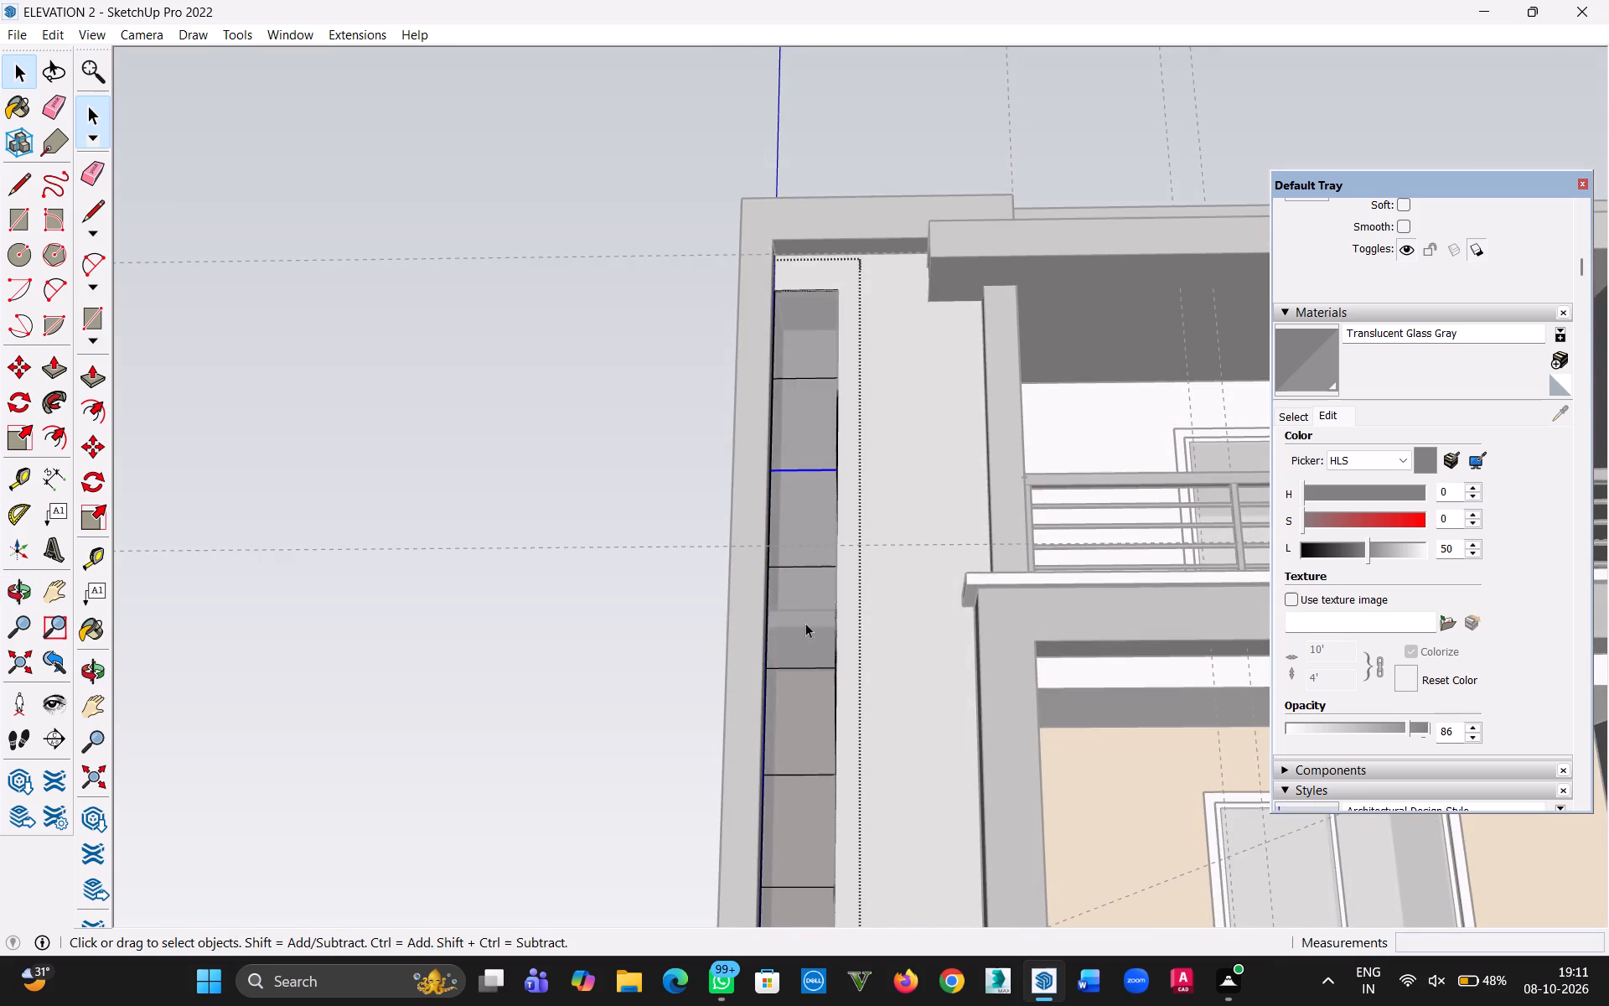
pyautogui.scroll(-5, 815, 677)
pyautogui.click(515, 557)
# Move the glass panel group about 9' sideways out of its opening, clear of the house.
pyautogui.click(821, 696)
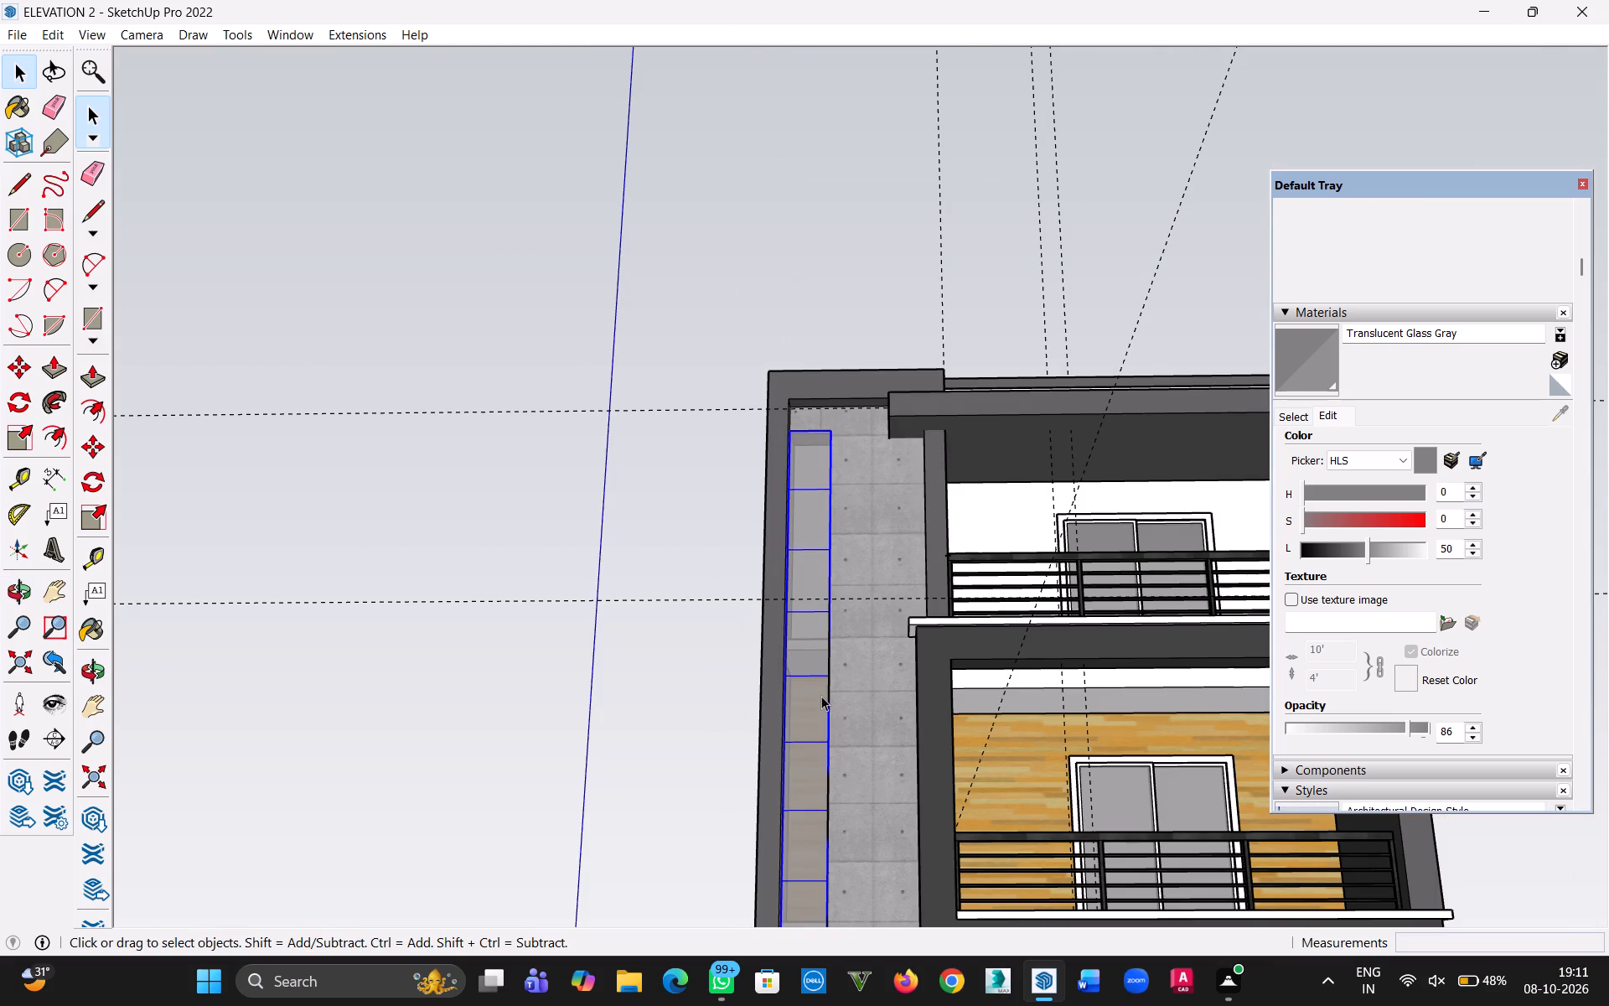
pyautogui.press('m')
pyautogui.doubleClick(819, 698)
pyautogui.click(622, 703)
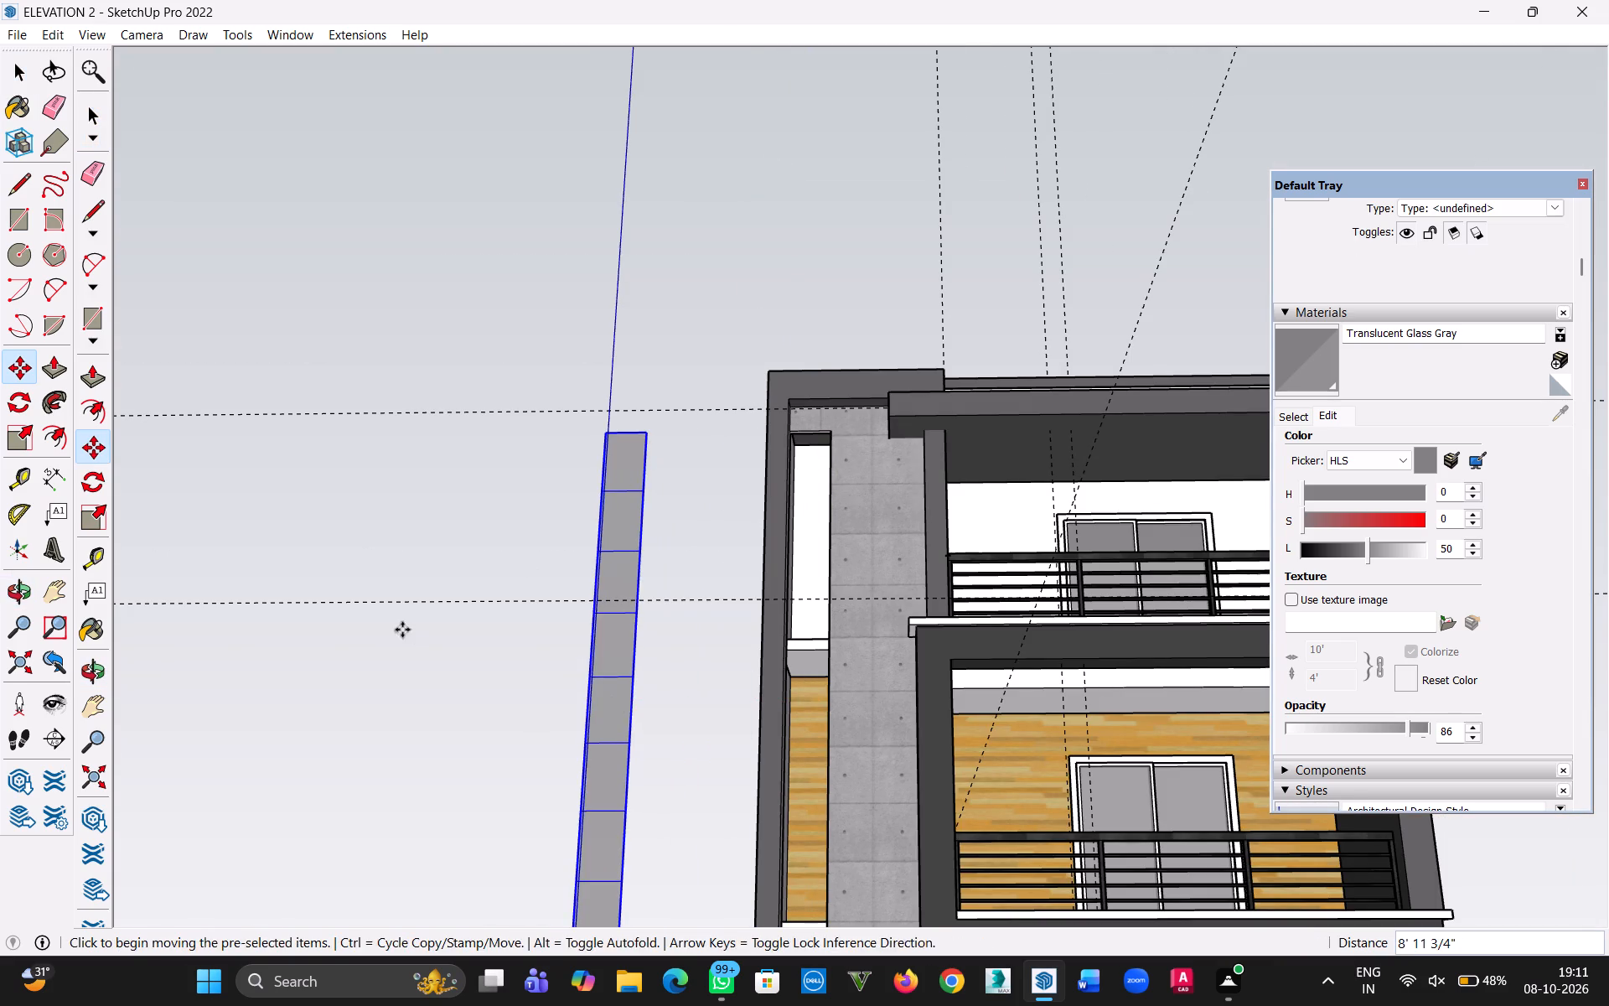
# Delete all guide lines from the model.
pyautogui.moveTo(404, 630); pyautogui.dragTo(473, 854, button='middle')
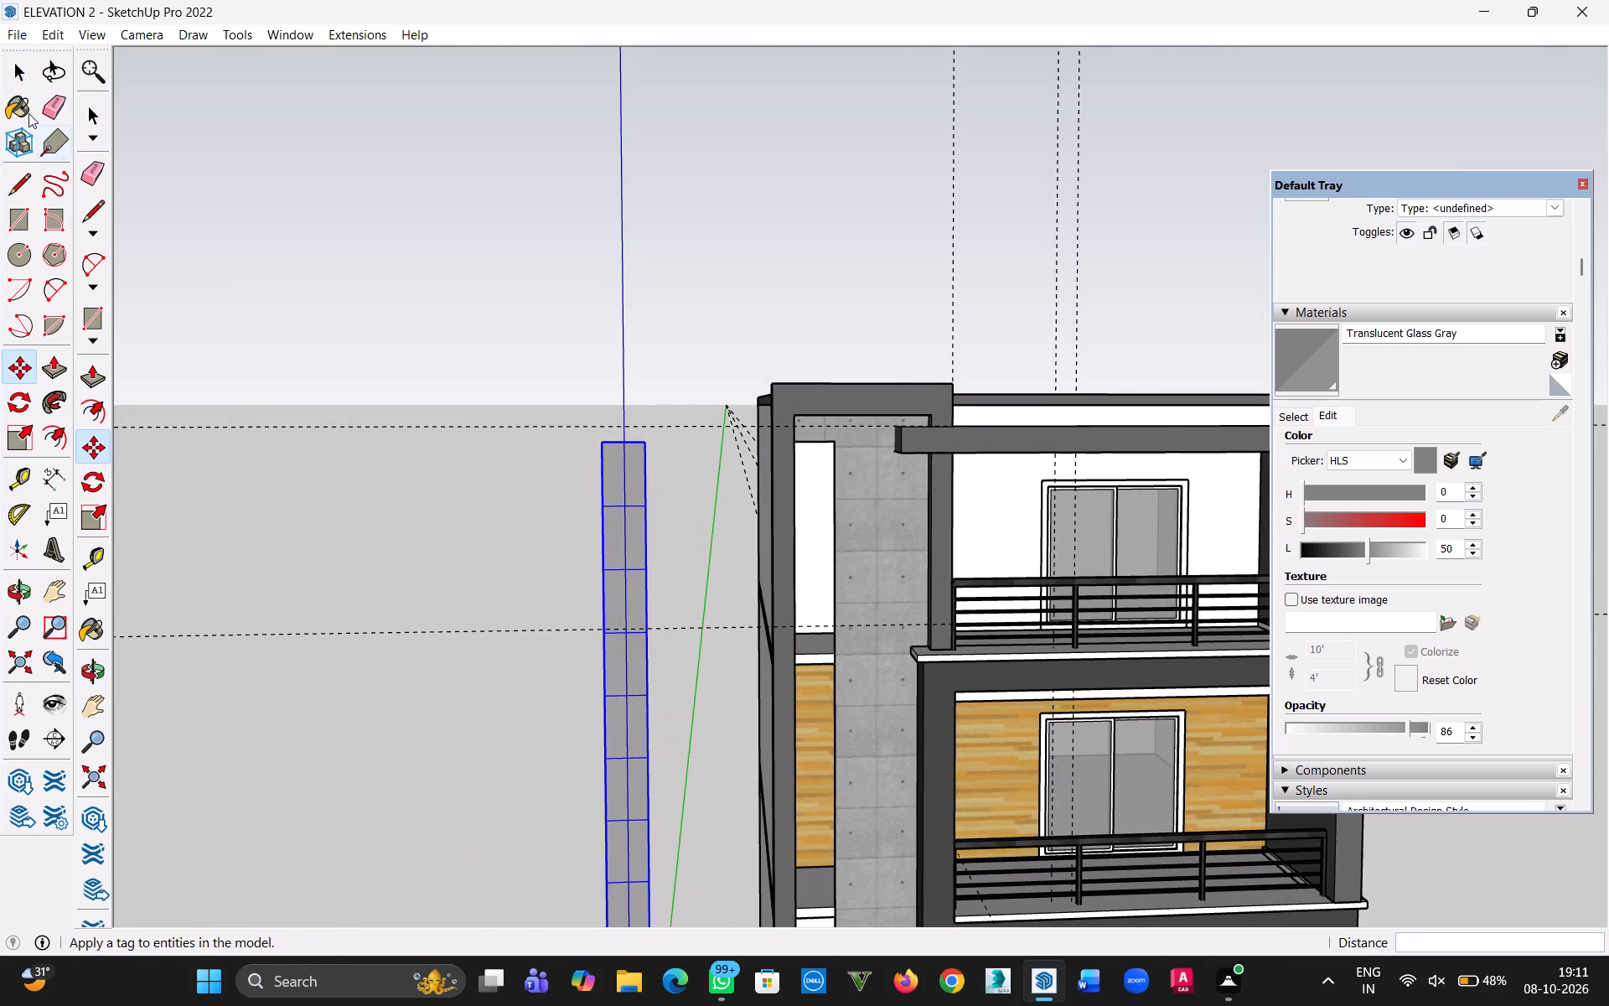
pyautogui.click(23, 83)
pyautogui.click(49, 31)
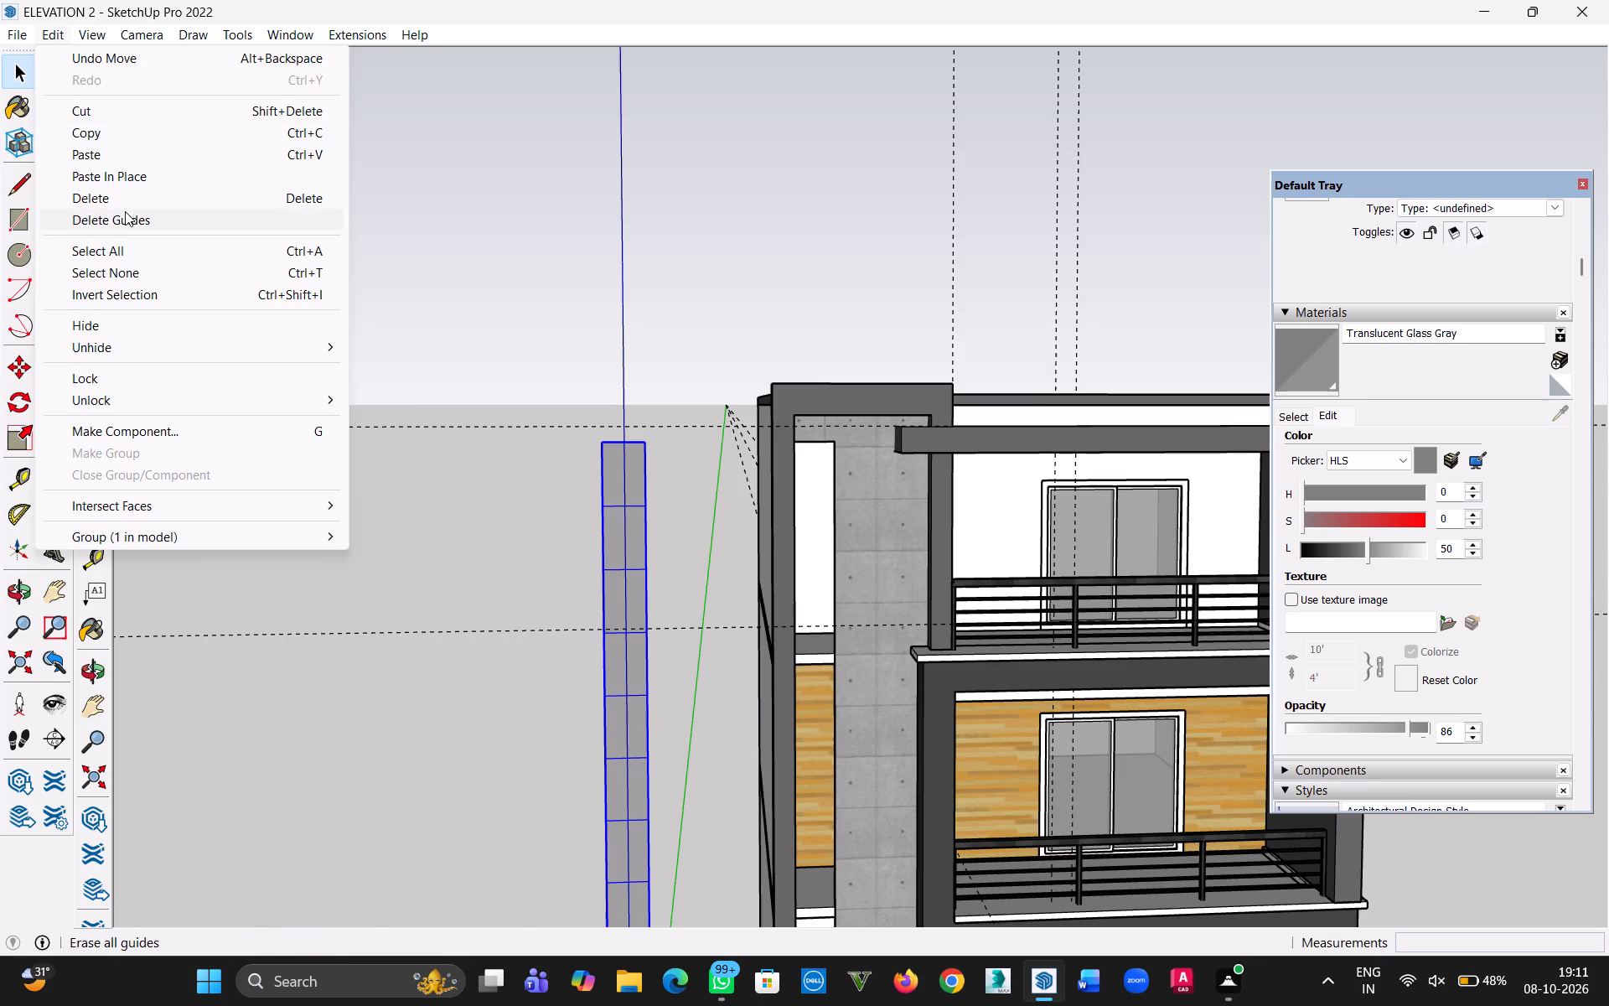
pyautogui.click(126, 220)
pyautogui.click(455, 559)
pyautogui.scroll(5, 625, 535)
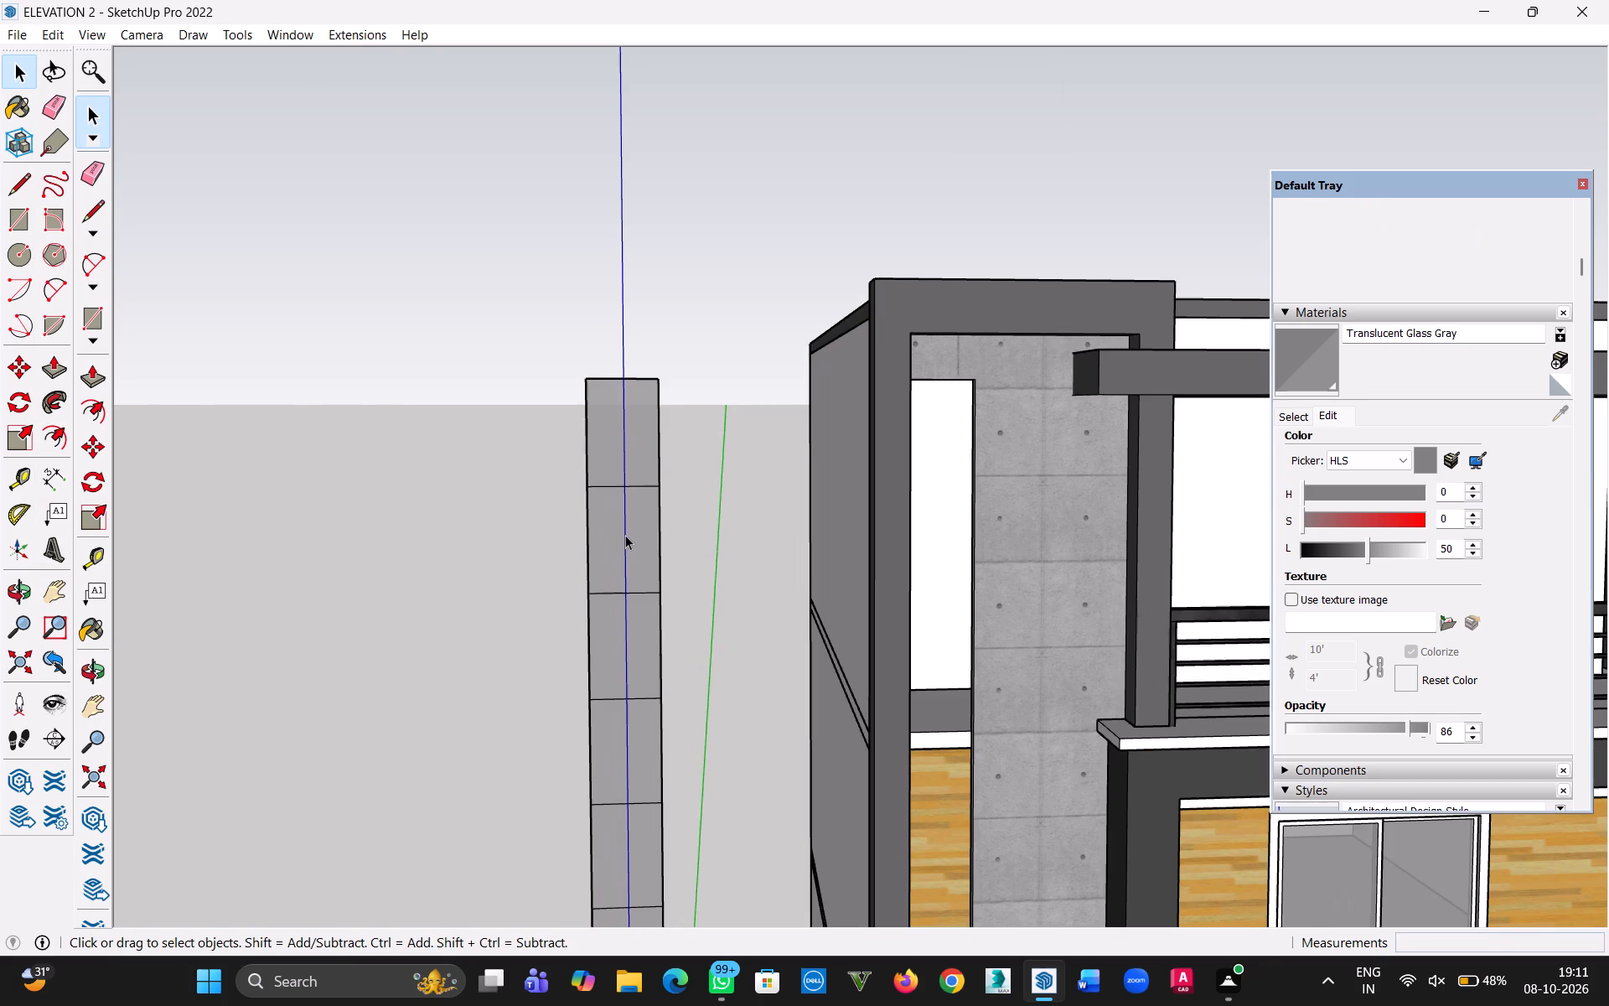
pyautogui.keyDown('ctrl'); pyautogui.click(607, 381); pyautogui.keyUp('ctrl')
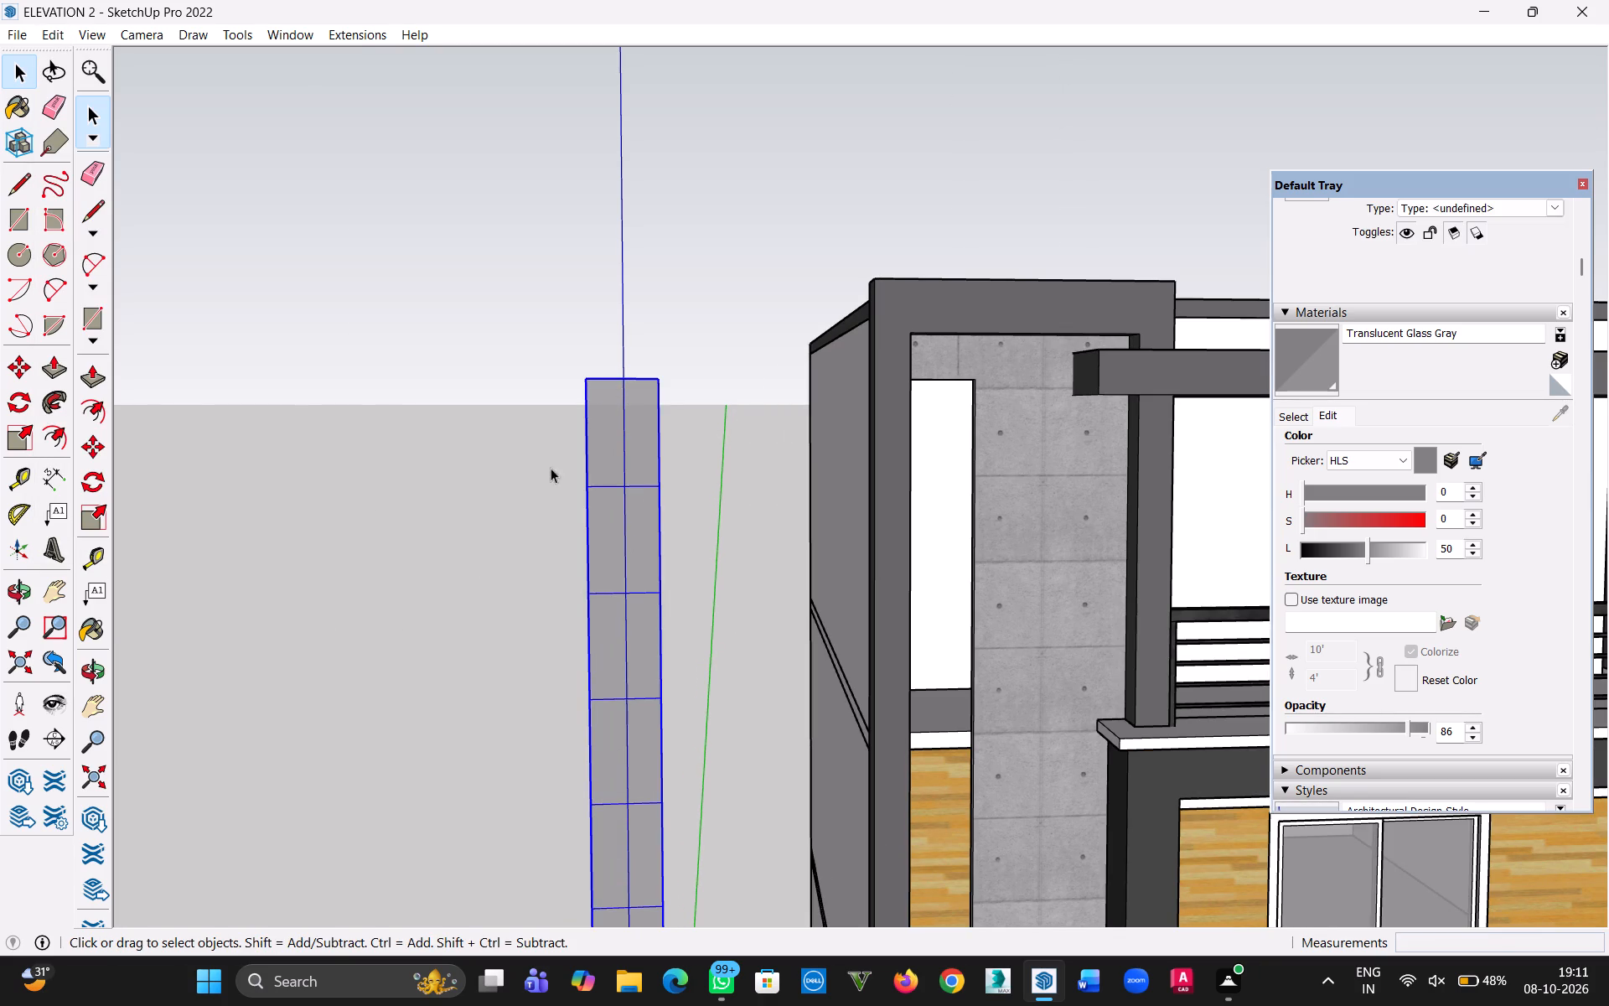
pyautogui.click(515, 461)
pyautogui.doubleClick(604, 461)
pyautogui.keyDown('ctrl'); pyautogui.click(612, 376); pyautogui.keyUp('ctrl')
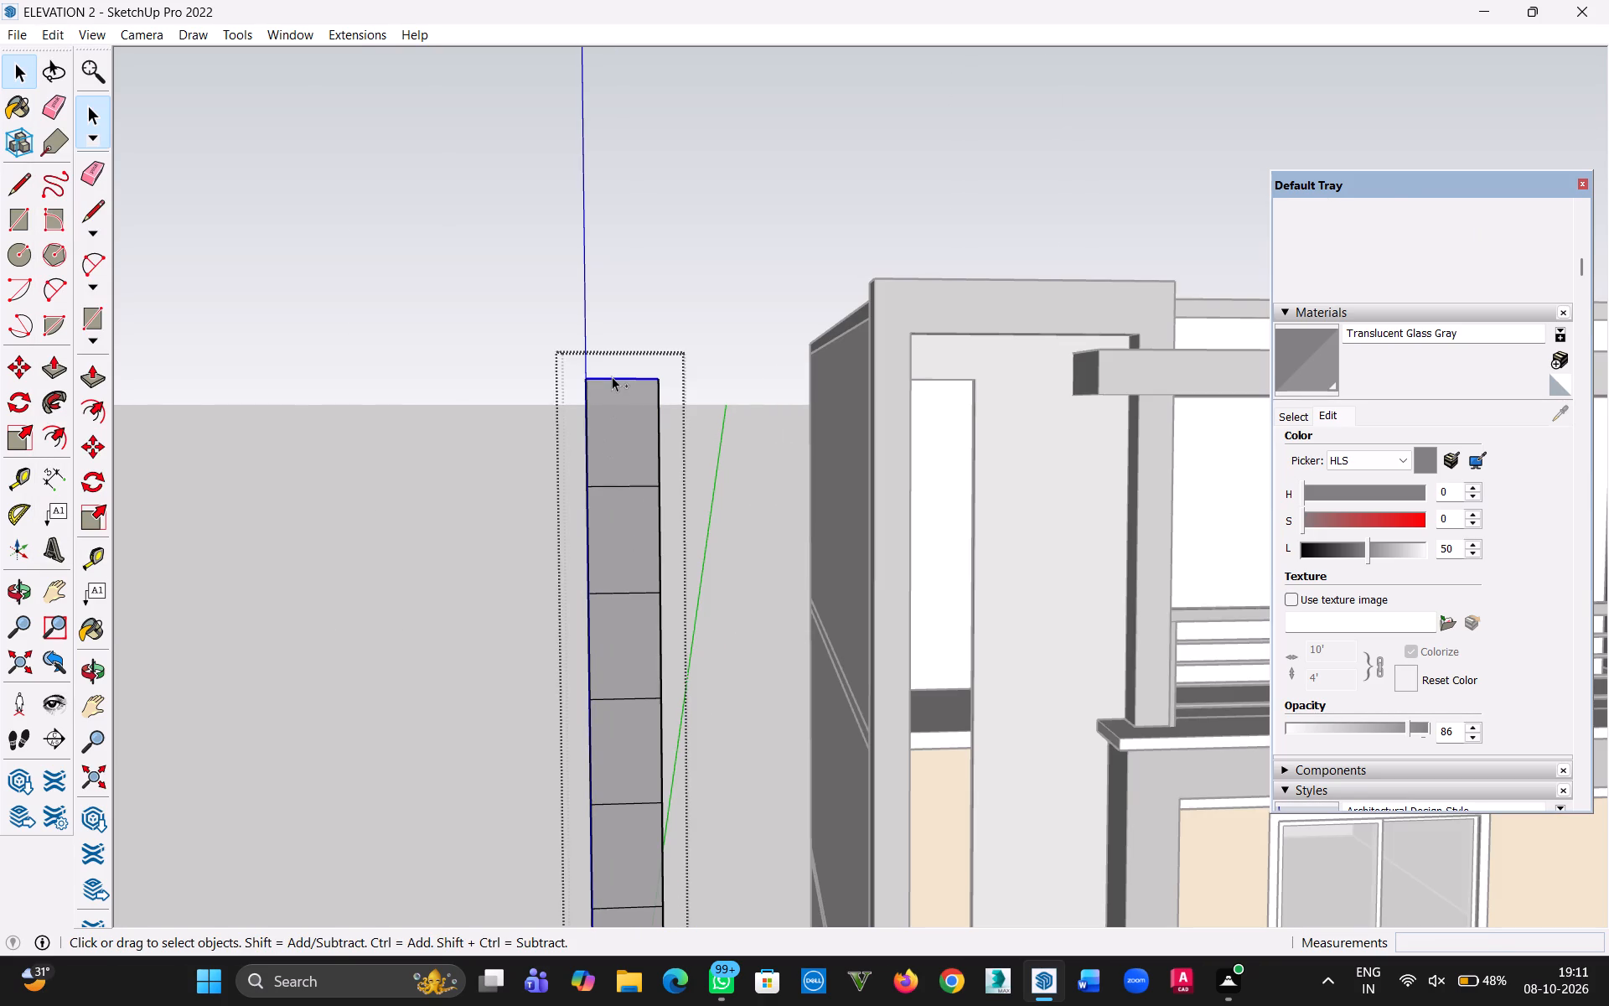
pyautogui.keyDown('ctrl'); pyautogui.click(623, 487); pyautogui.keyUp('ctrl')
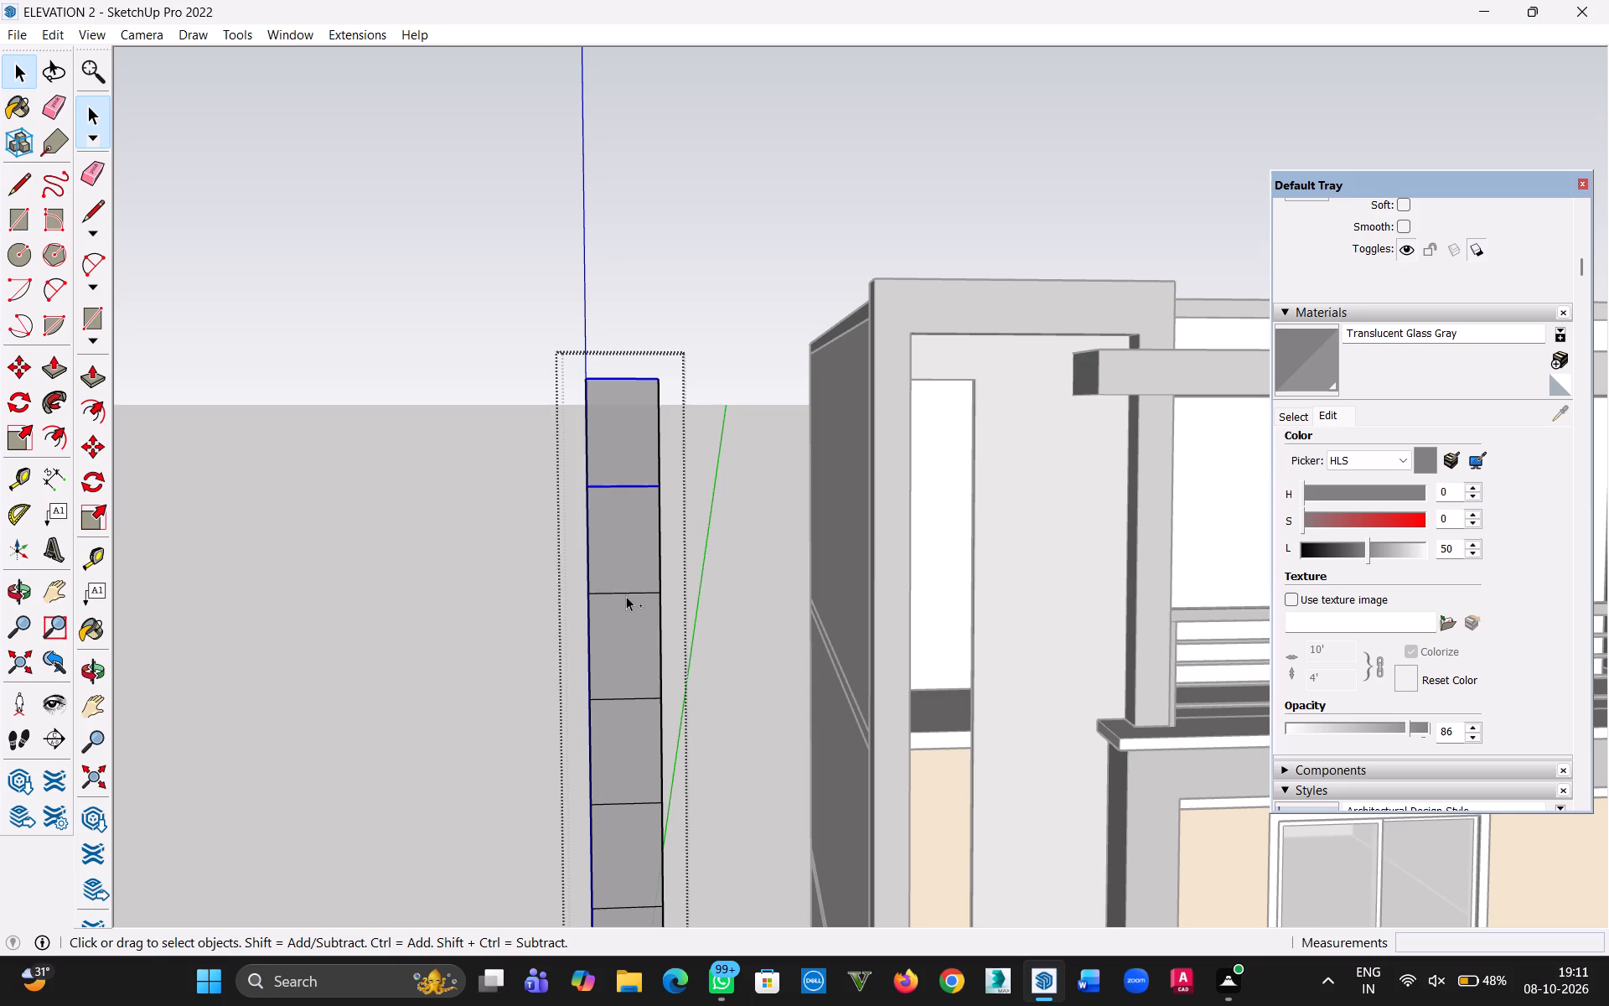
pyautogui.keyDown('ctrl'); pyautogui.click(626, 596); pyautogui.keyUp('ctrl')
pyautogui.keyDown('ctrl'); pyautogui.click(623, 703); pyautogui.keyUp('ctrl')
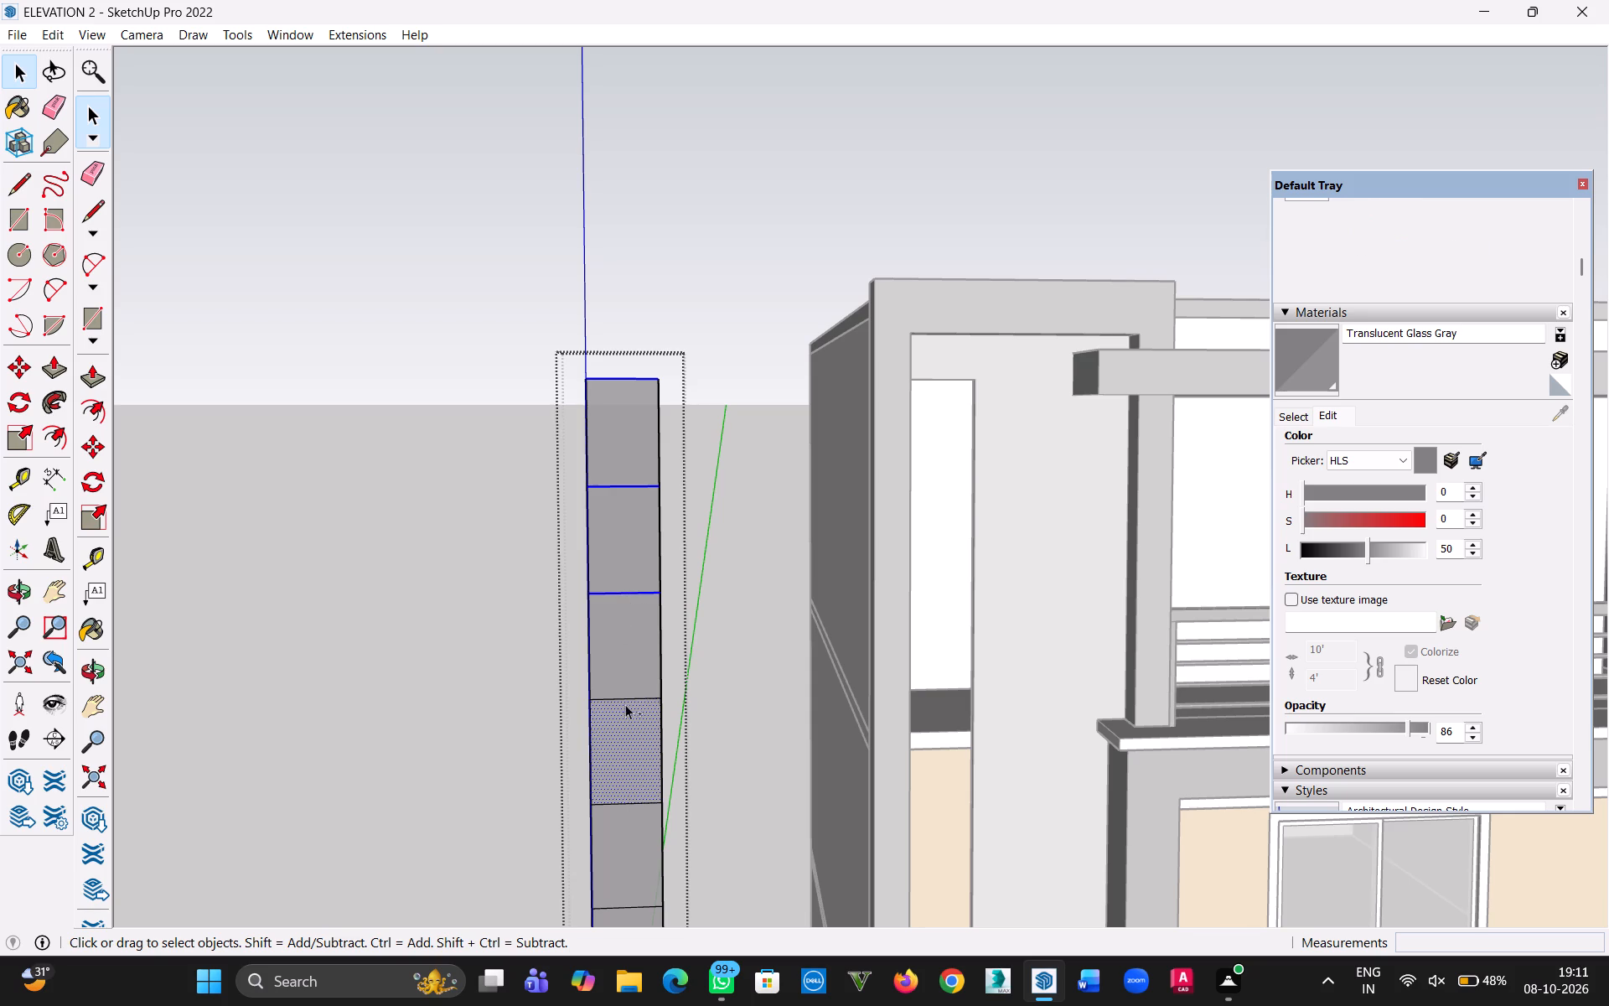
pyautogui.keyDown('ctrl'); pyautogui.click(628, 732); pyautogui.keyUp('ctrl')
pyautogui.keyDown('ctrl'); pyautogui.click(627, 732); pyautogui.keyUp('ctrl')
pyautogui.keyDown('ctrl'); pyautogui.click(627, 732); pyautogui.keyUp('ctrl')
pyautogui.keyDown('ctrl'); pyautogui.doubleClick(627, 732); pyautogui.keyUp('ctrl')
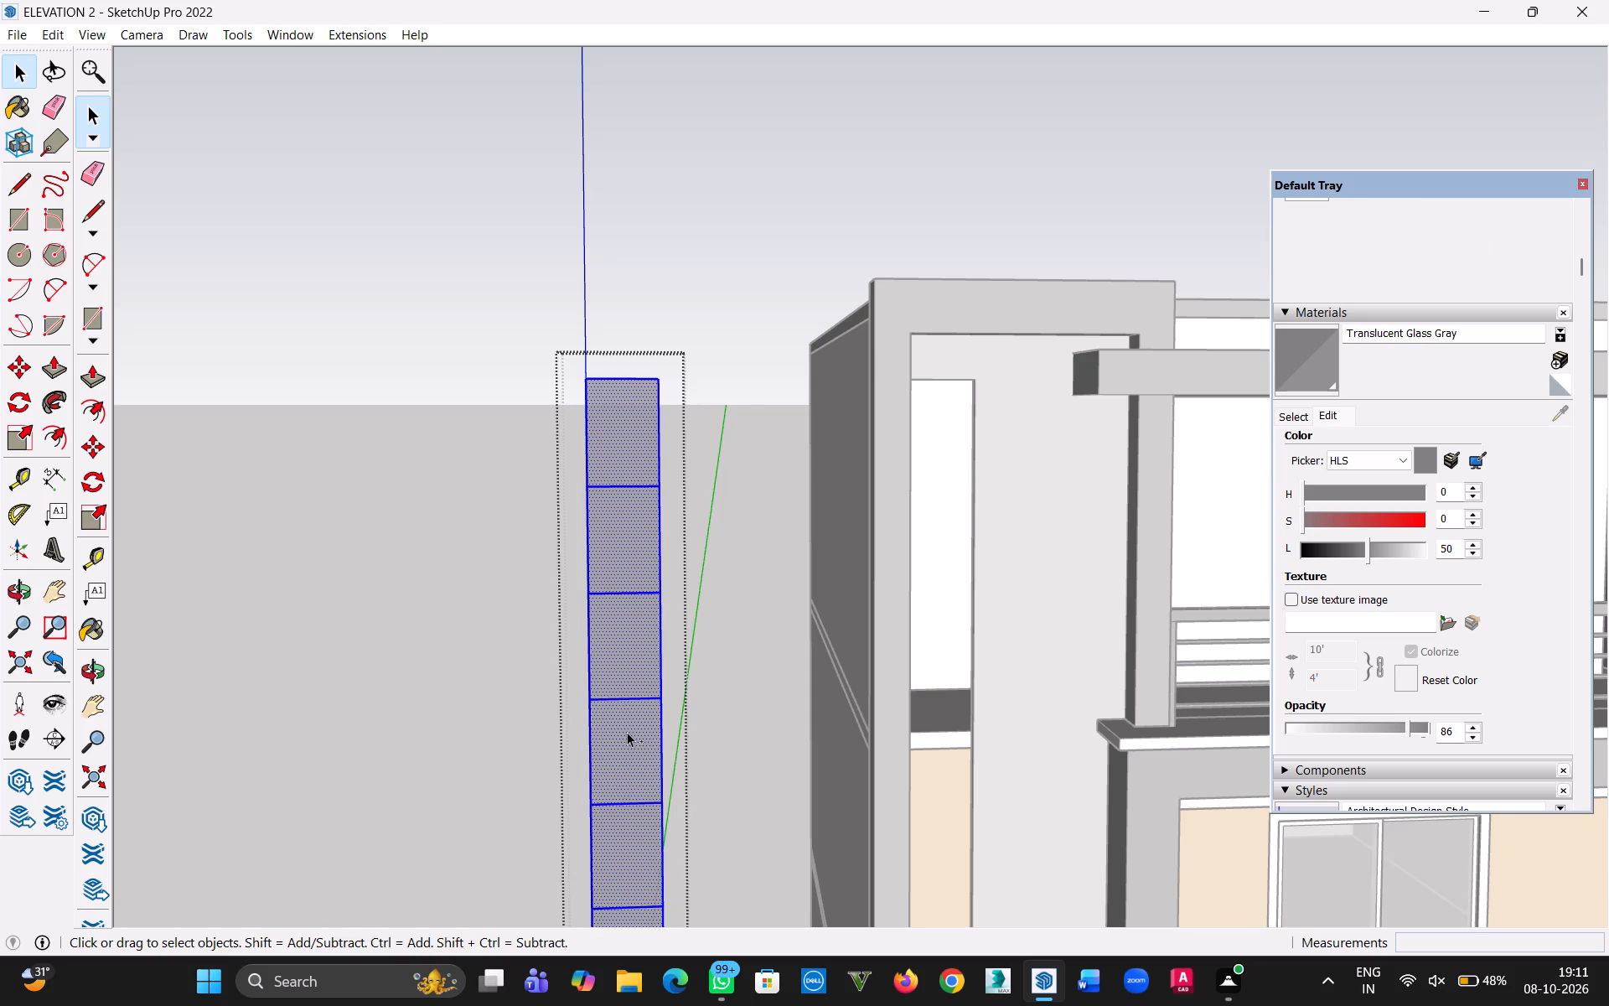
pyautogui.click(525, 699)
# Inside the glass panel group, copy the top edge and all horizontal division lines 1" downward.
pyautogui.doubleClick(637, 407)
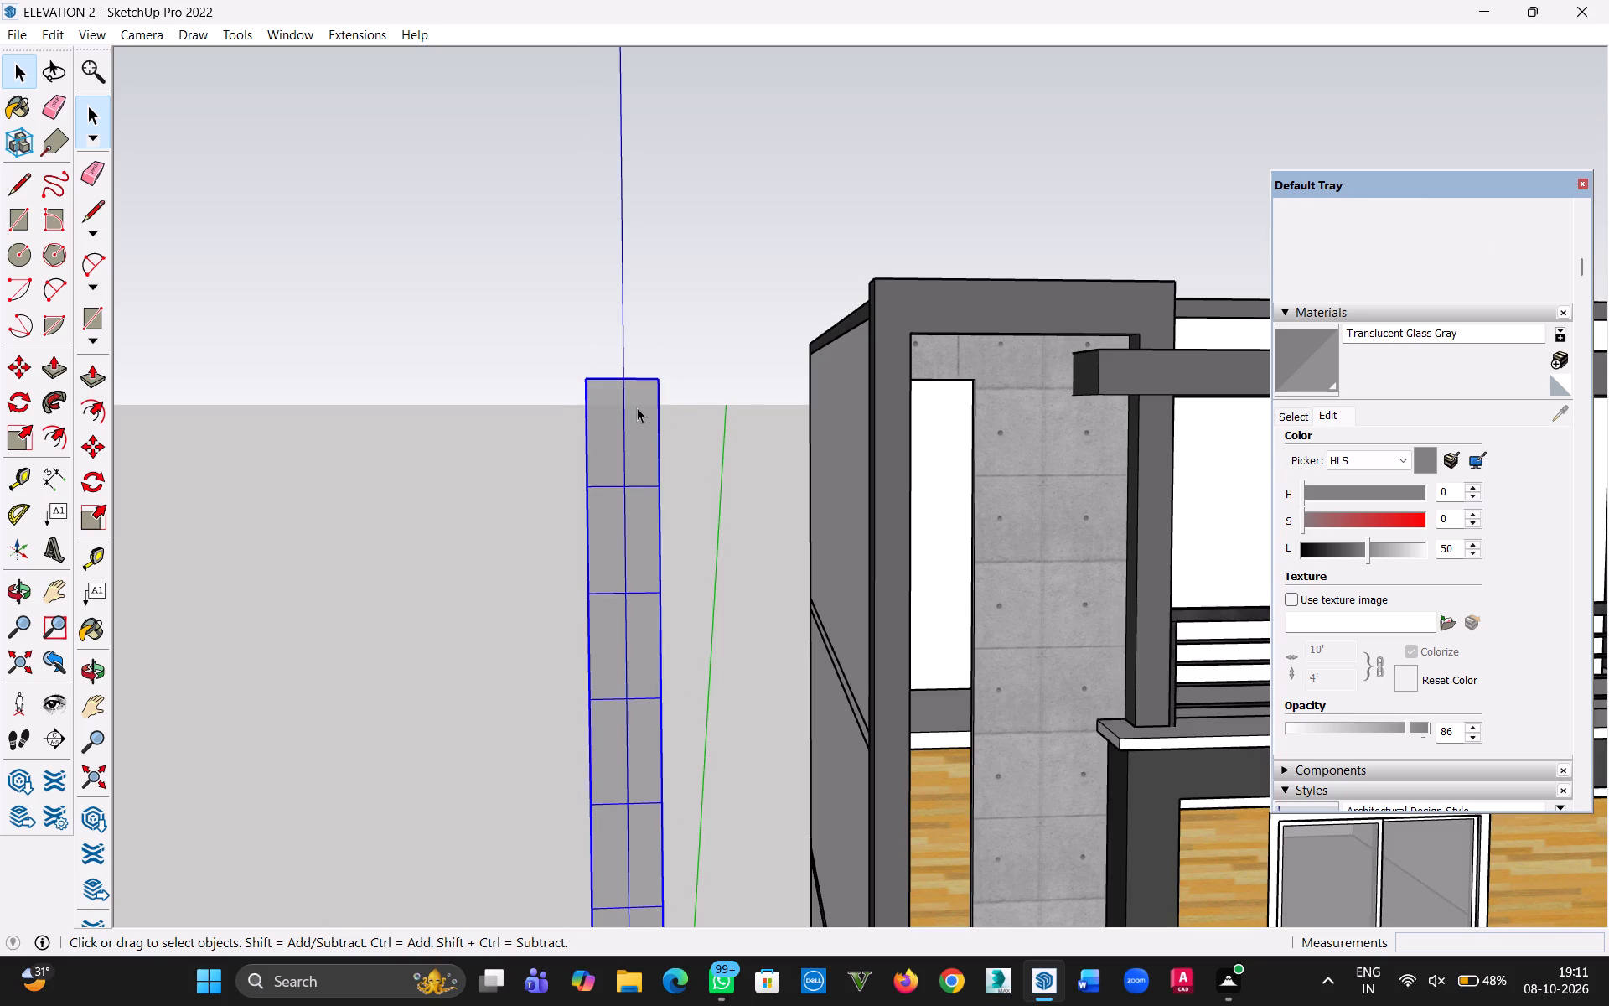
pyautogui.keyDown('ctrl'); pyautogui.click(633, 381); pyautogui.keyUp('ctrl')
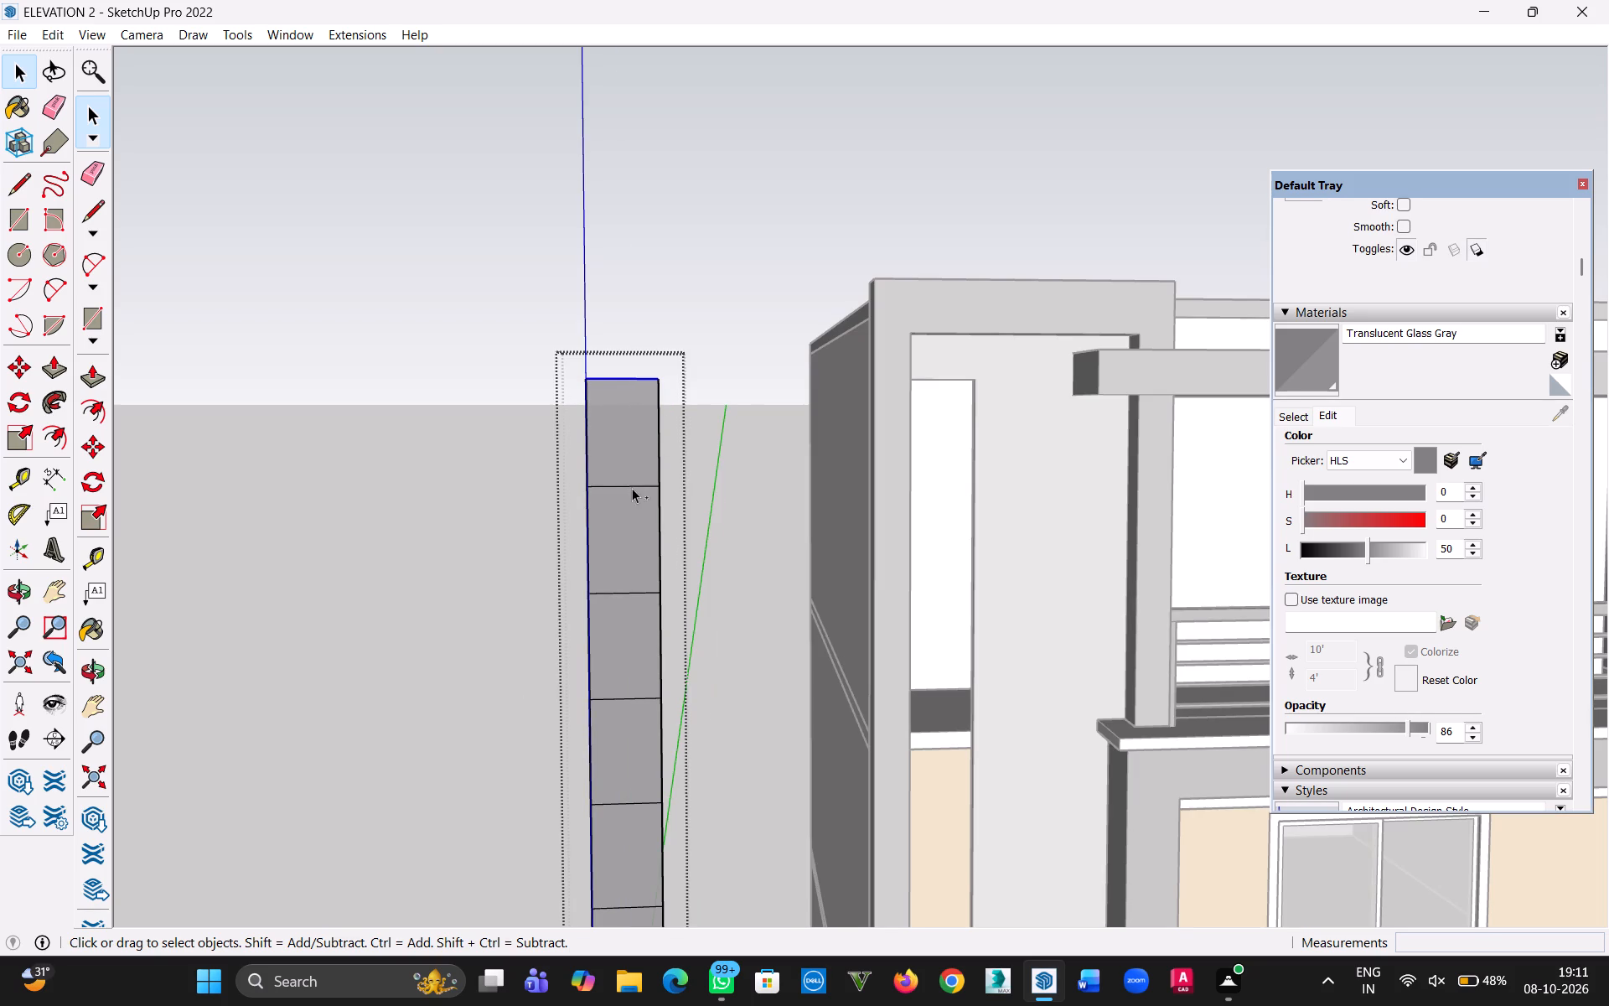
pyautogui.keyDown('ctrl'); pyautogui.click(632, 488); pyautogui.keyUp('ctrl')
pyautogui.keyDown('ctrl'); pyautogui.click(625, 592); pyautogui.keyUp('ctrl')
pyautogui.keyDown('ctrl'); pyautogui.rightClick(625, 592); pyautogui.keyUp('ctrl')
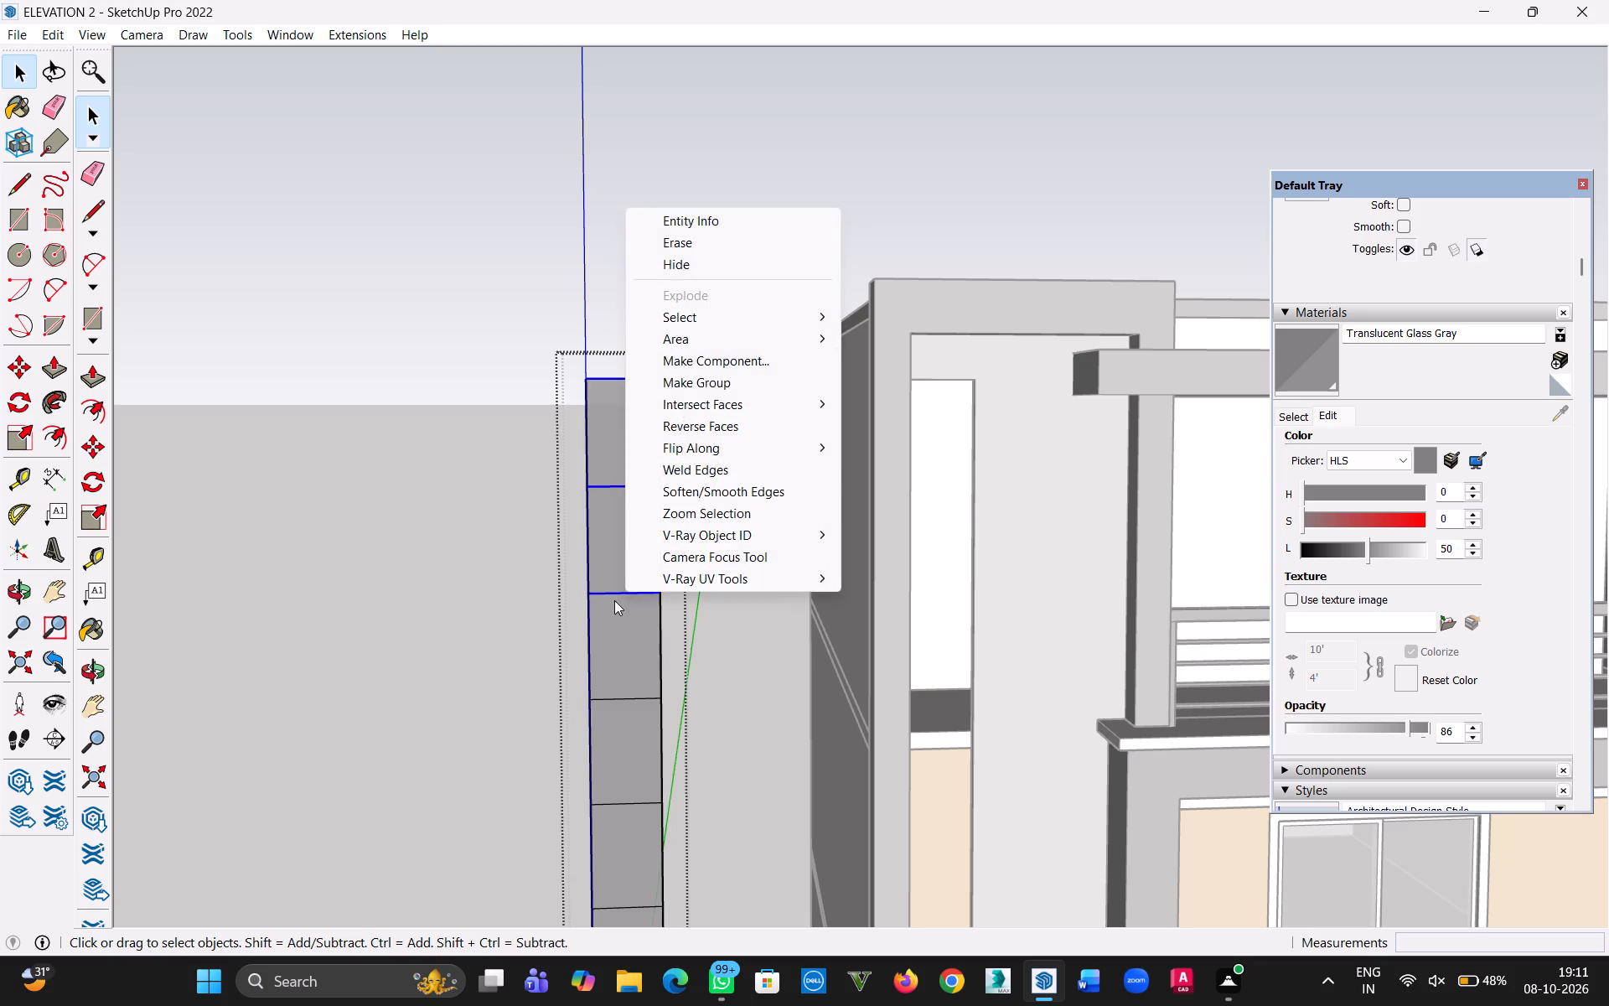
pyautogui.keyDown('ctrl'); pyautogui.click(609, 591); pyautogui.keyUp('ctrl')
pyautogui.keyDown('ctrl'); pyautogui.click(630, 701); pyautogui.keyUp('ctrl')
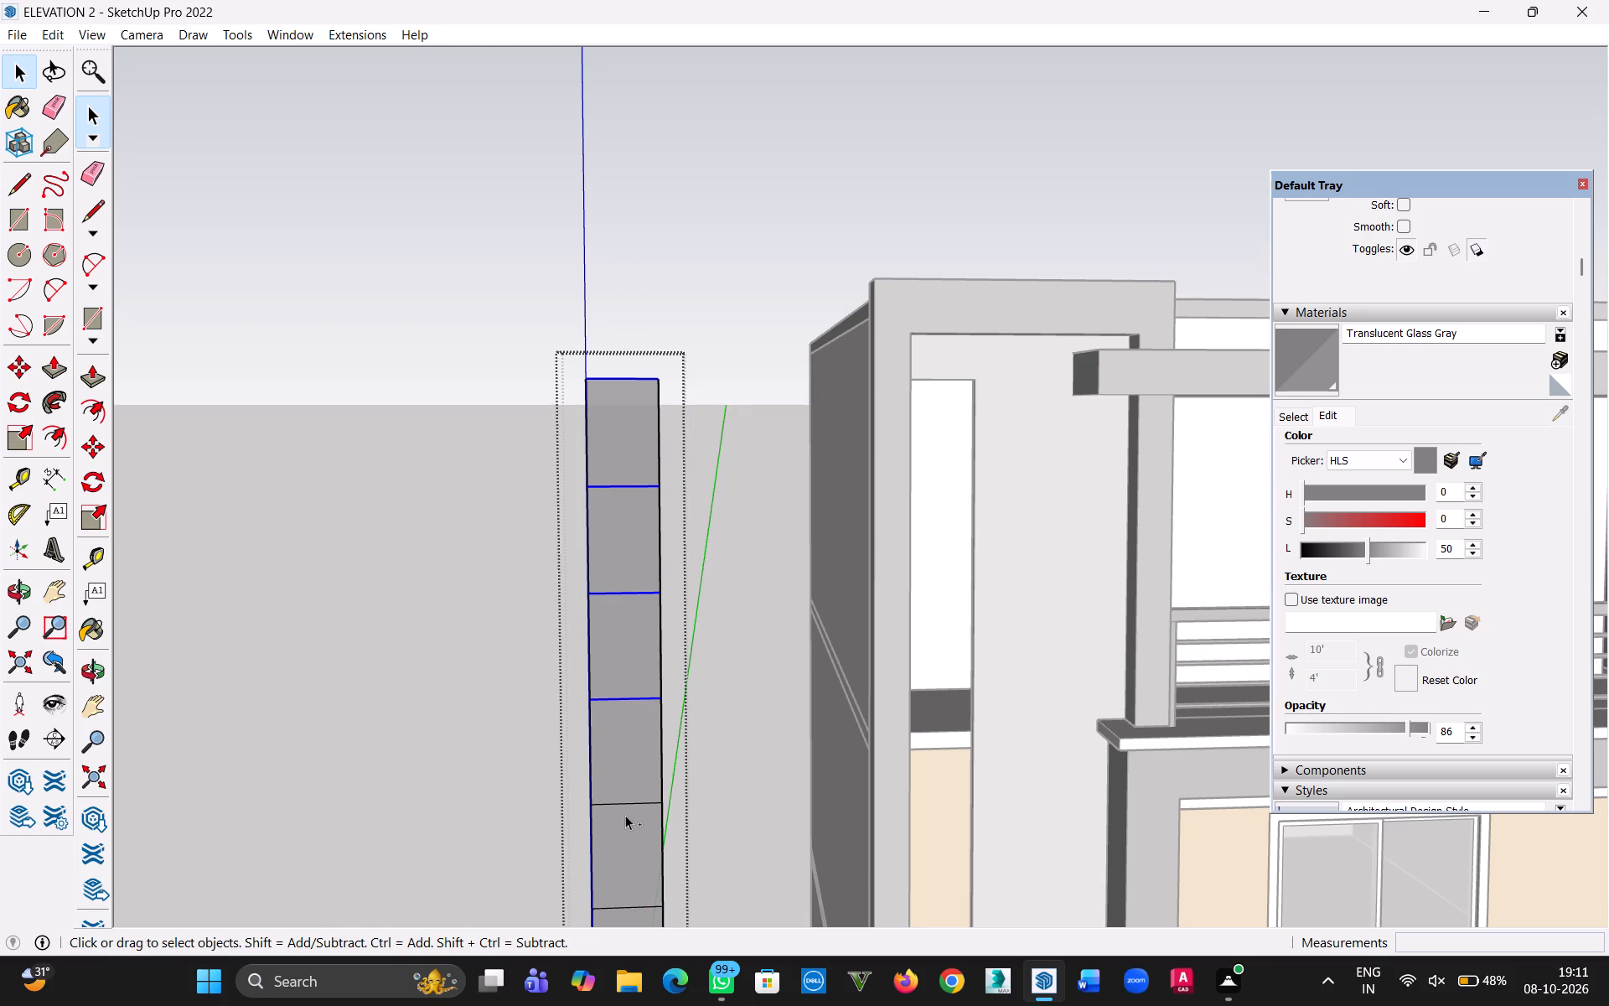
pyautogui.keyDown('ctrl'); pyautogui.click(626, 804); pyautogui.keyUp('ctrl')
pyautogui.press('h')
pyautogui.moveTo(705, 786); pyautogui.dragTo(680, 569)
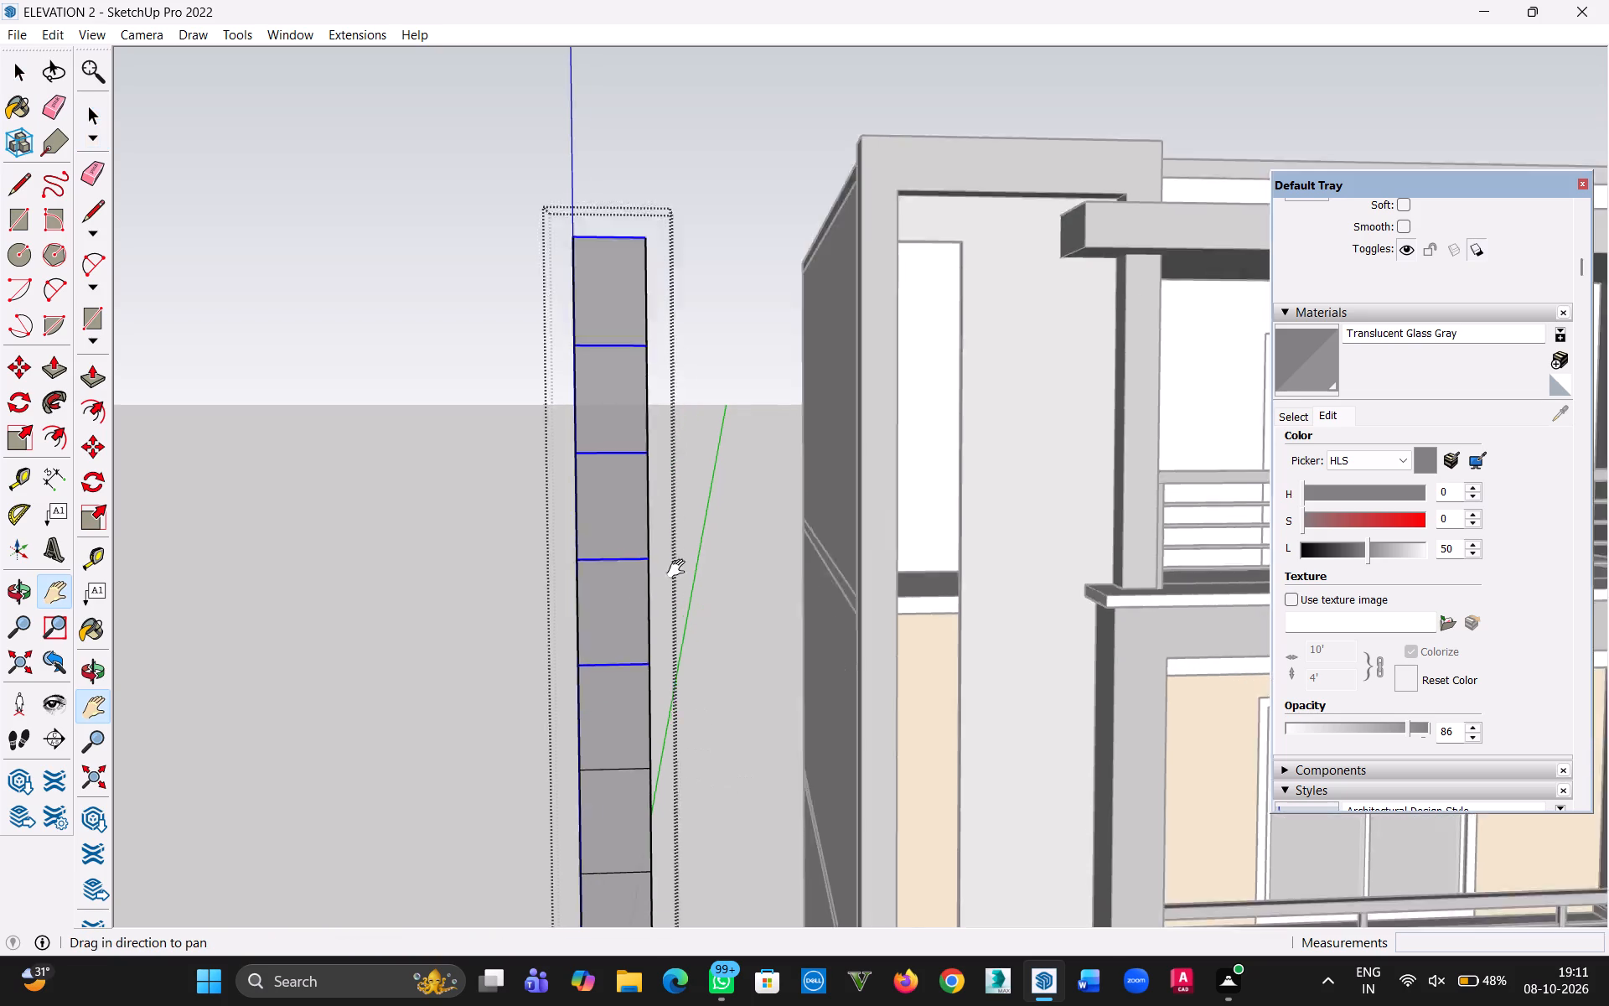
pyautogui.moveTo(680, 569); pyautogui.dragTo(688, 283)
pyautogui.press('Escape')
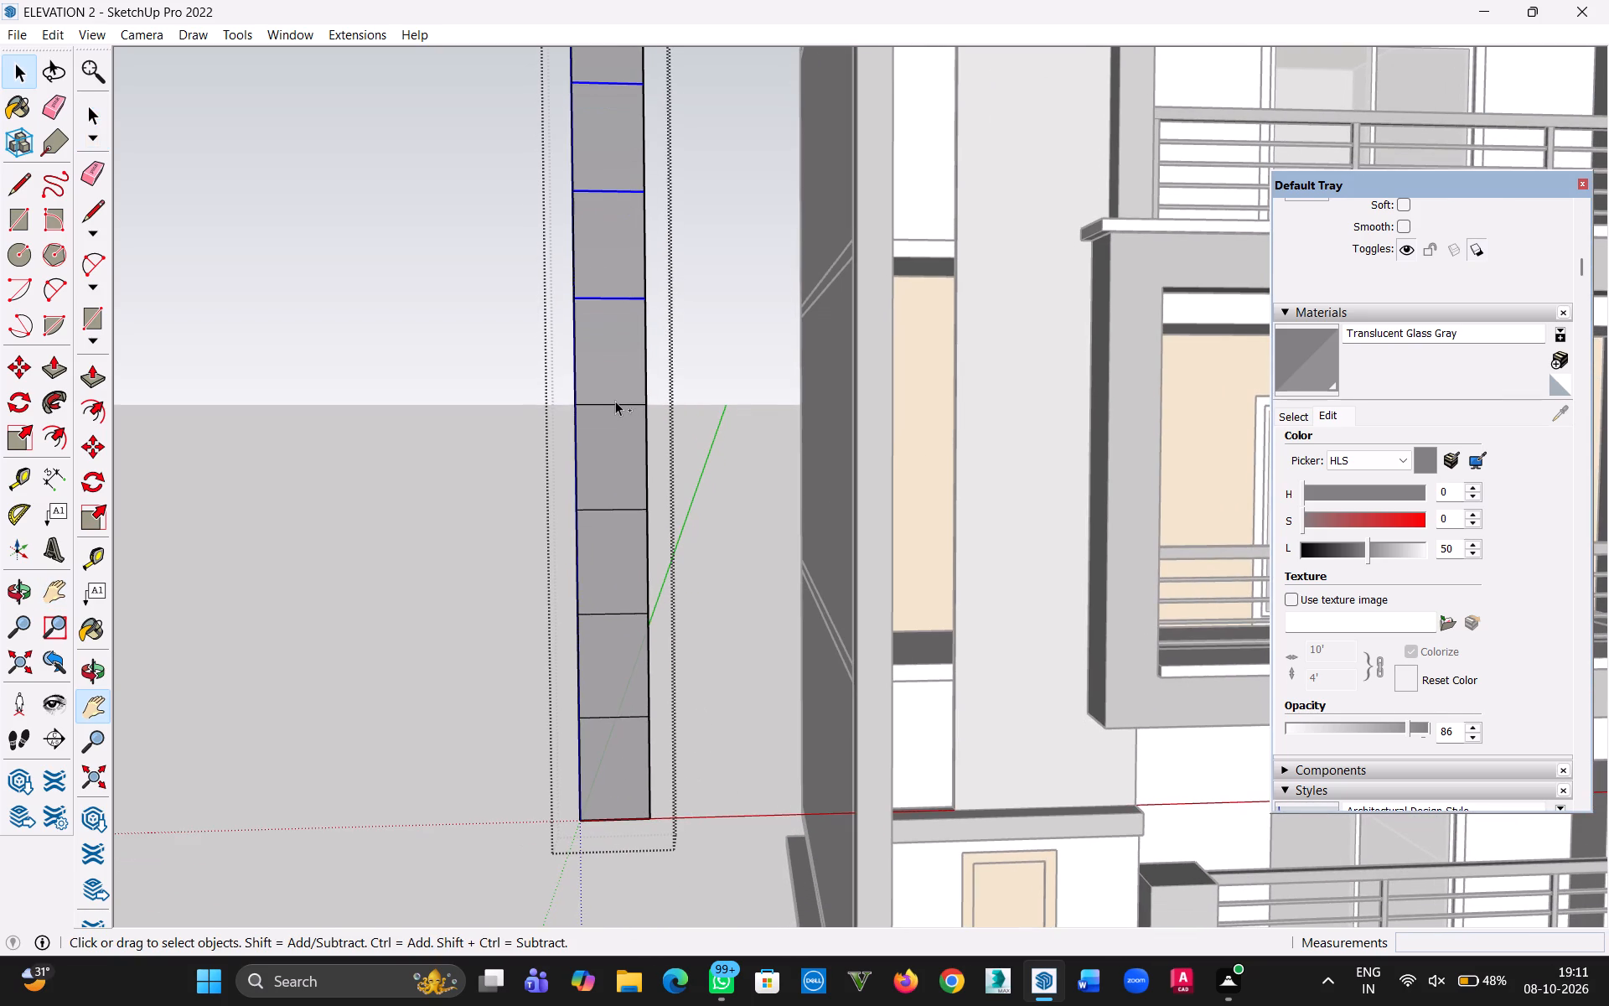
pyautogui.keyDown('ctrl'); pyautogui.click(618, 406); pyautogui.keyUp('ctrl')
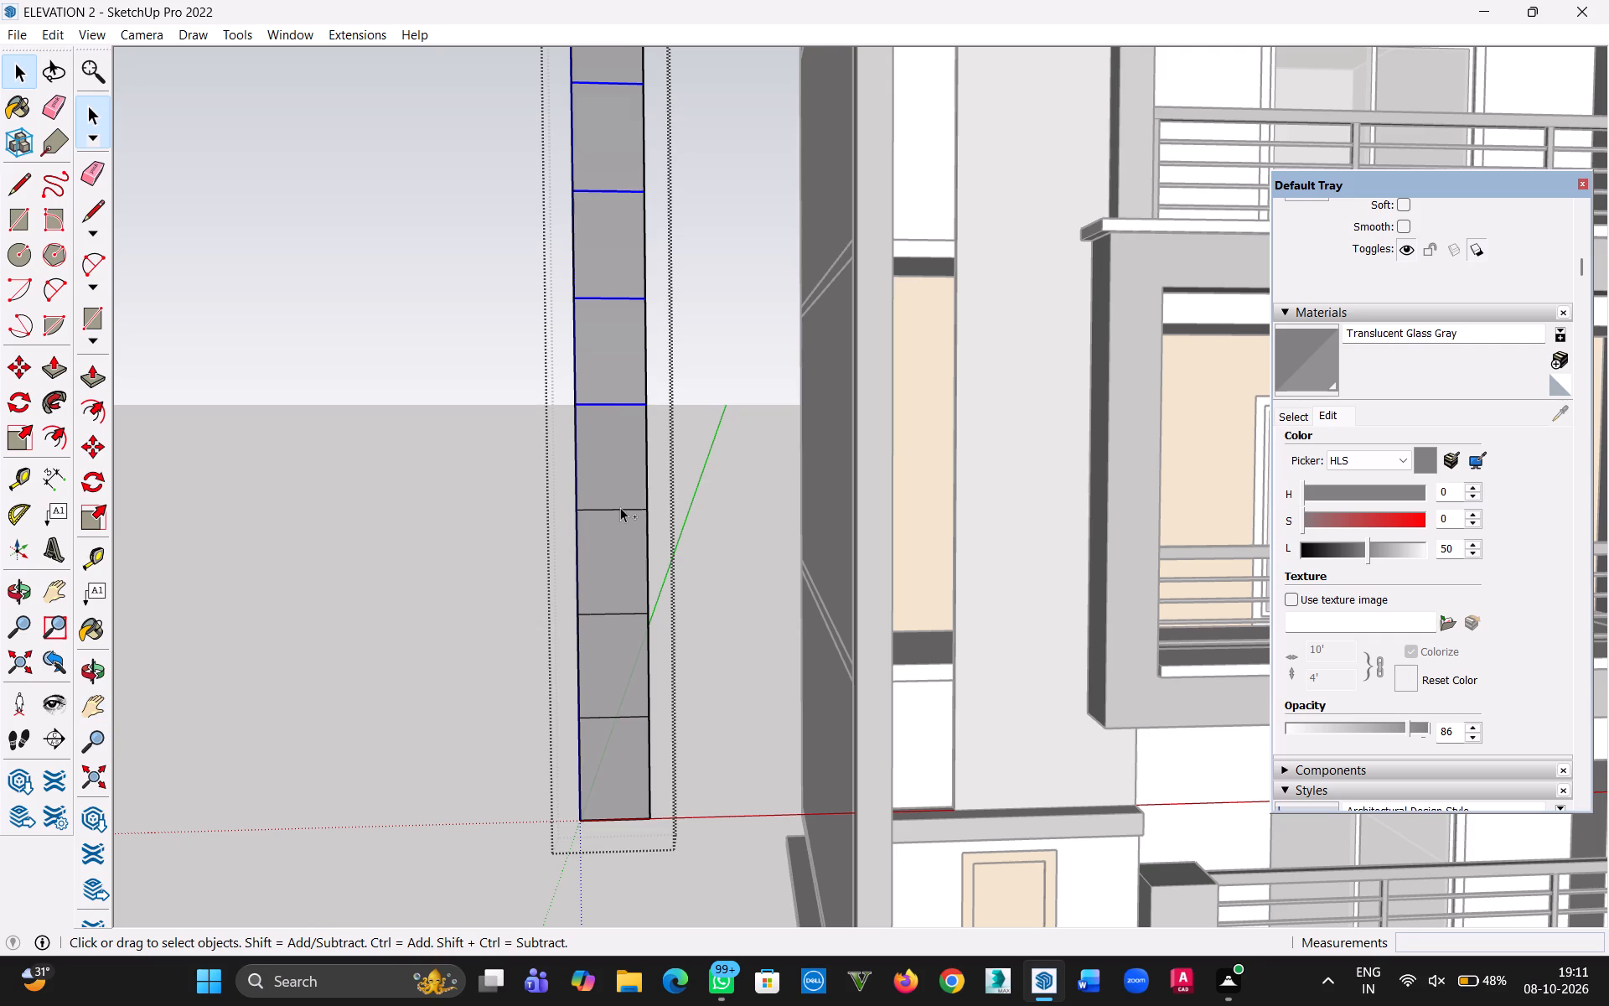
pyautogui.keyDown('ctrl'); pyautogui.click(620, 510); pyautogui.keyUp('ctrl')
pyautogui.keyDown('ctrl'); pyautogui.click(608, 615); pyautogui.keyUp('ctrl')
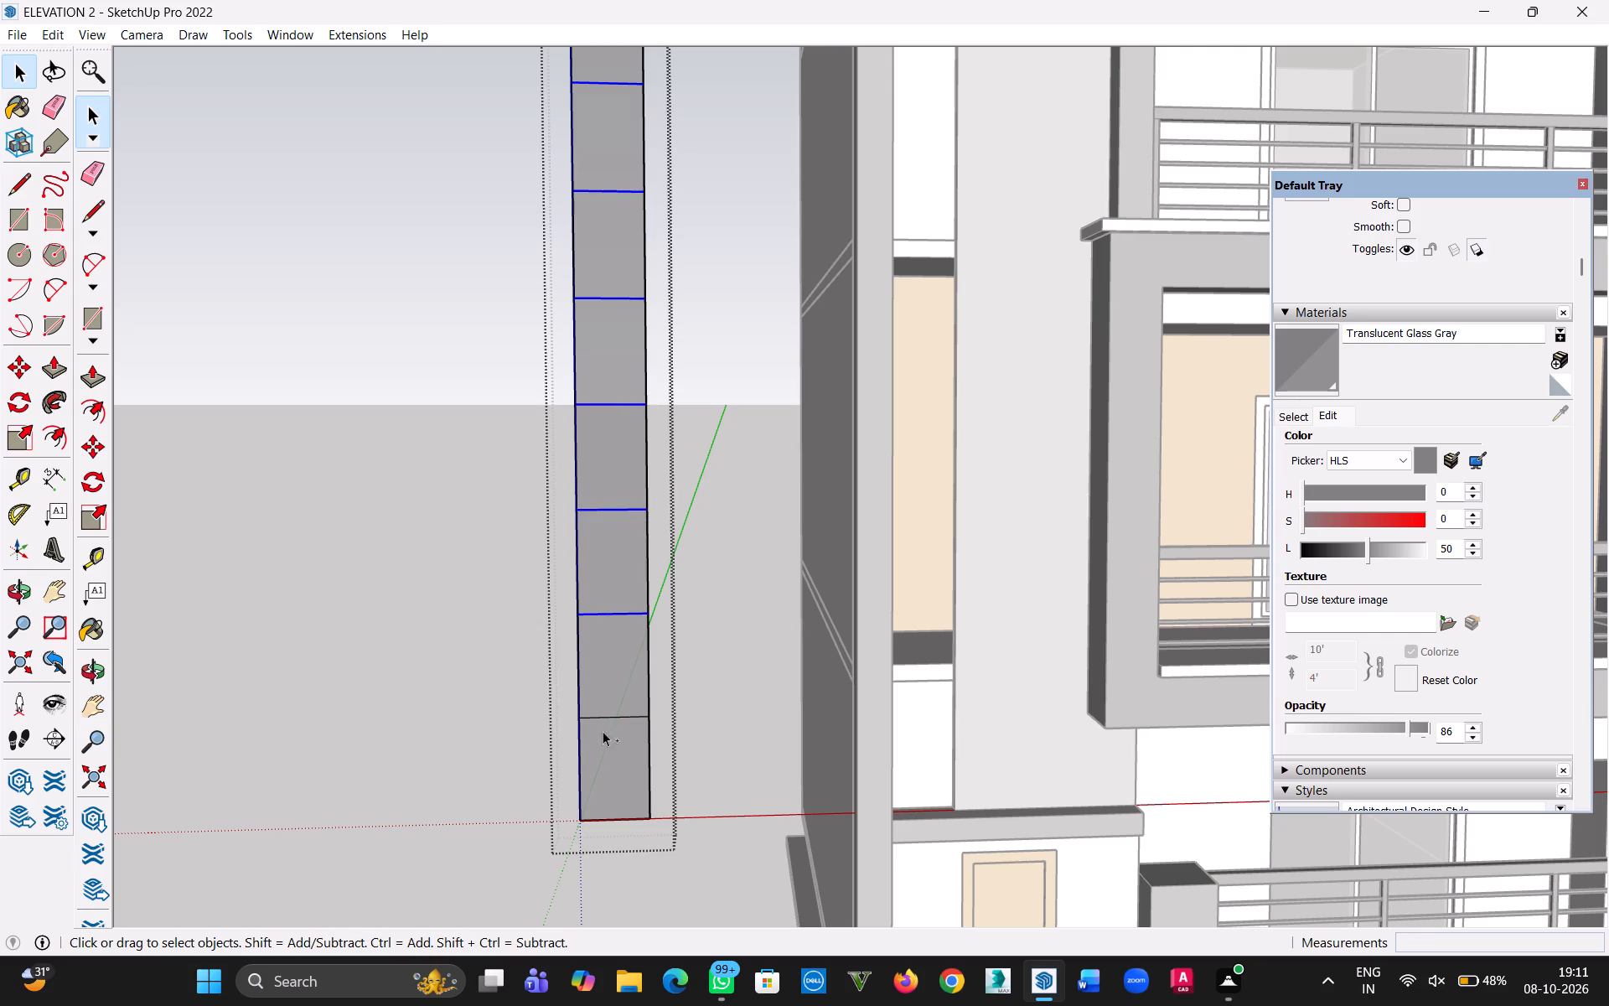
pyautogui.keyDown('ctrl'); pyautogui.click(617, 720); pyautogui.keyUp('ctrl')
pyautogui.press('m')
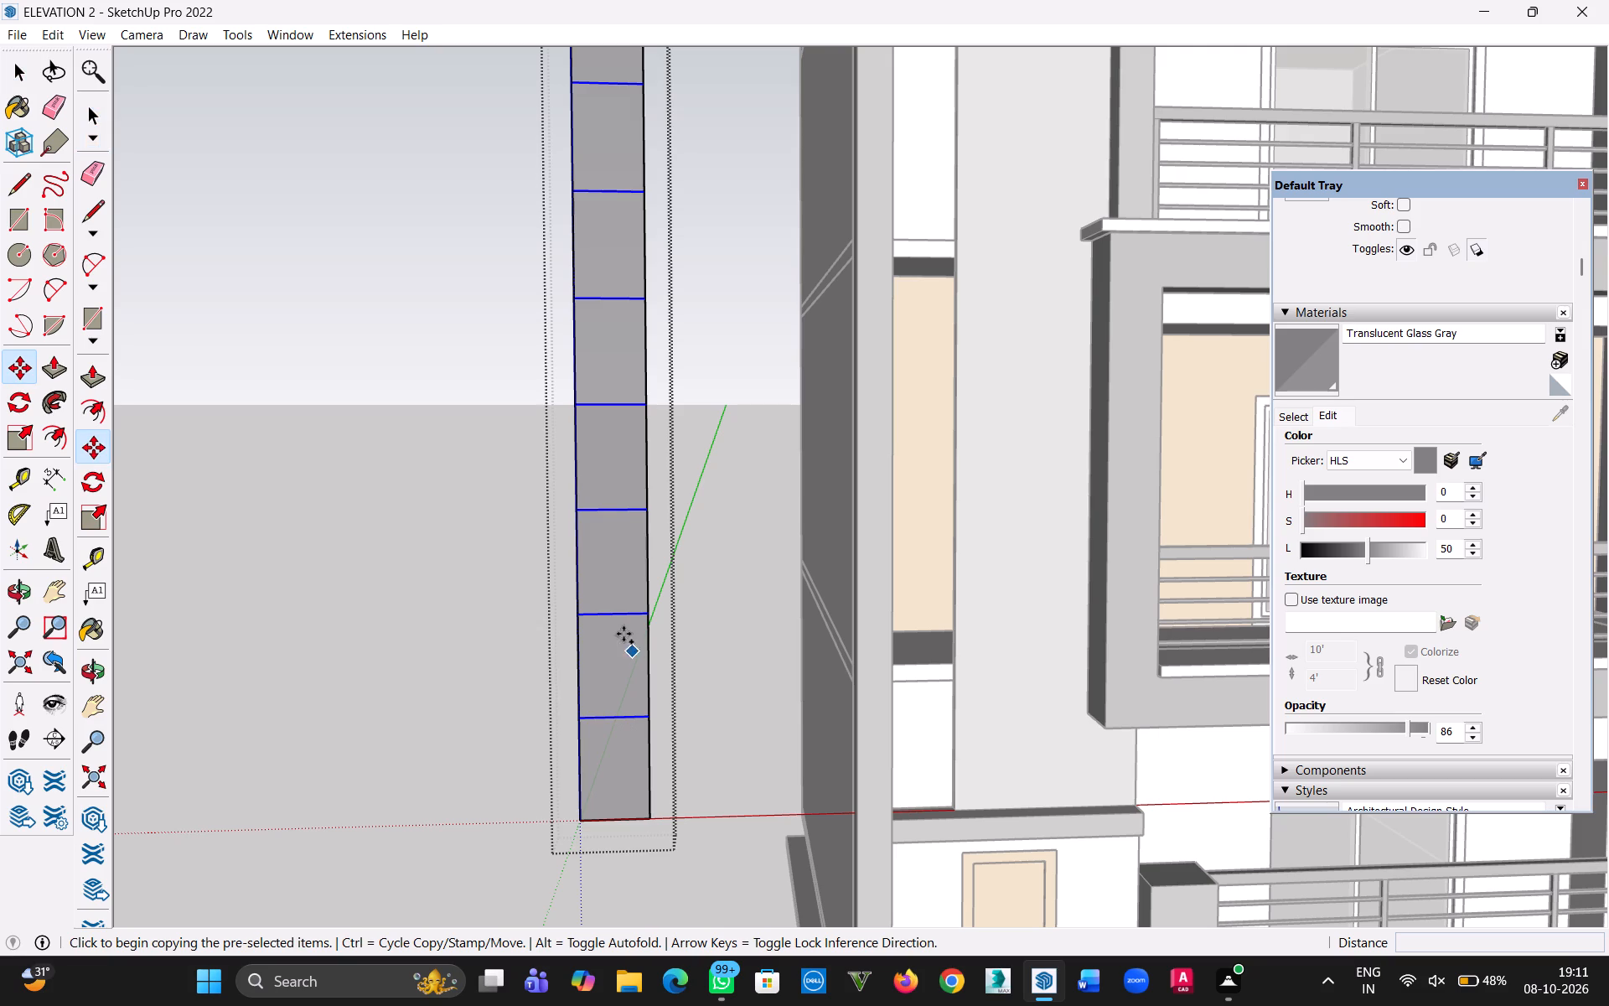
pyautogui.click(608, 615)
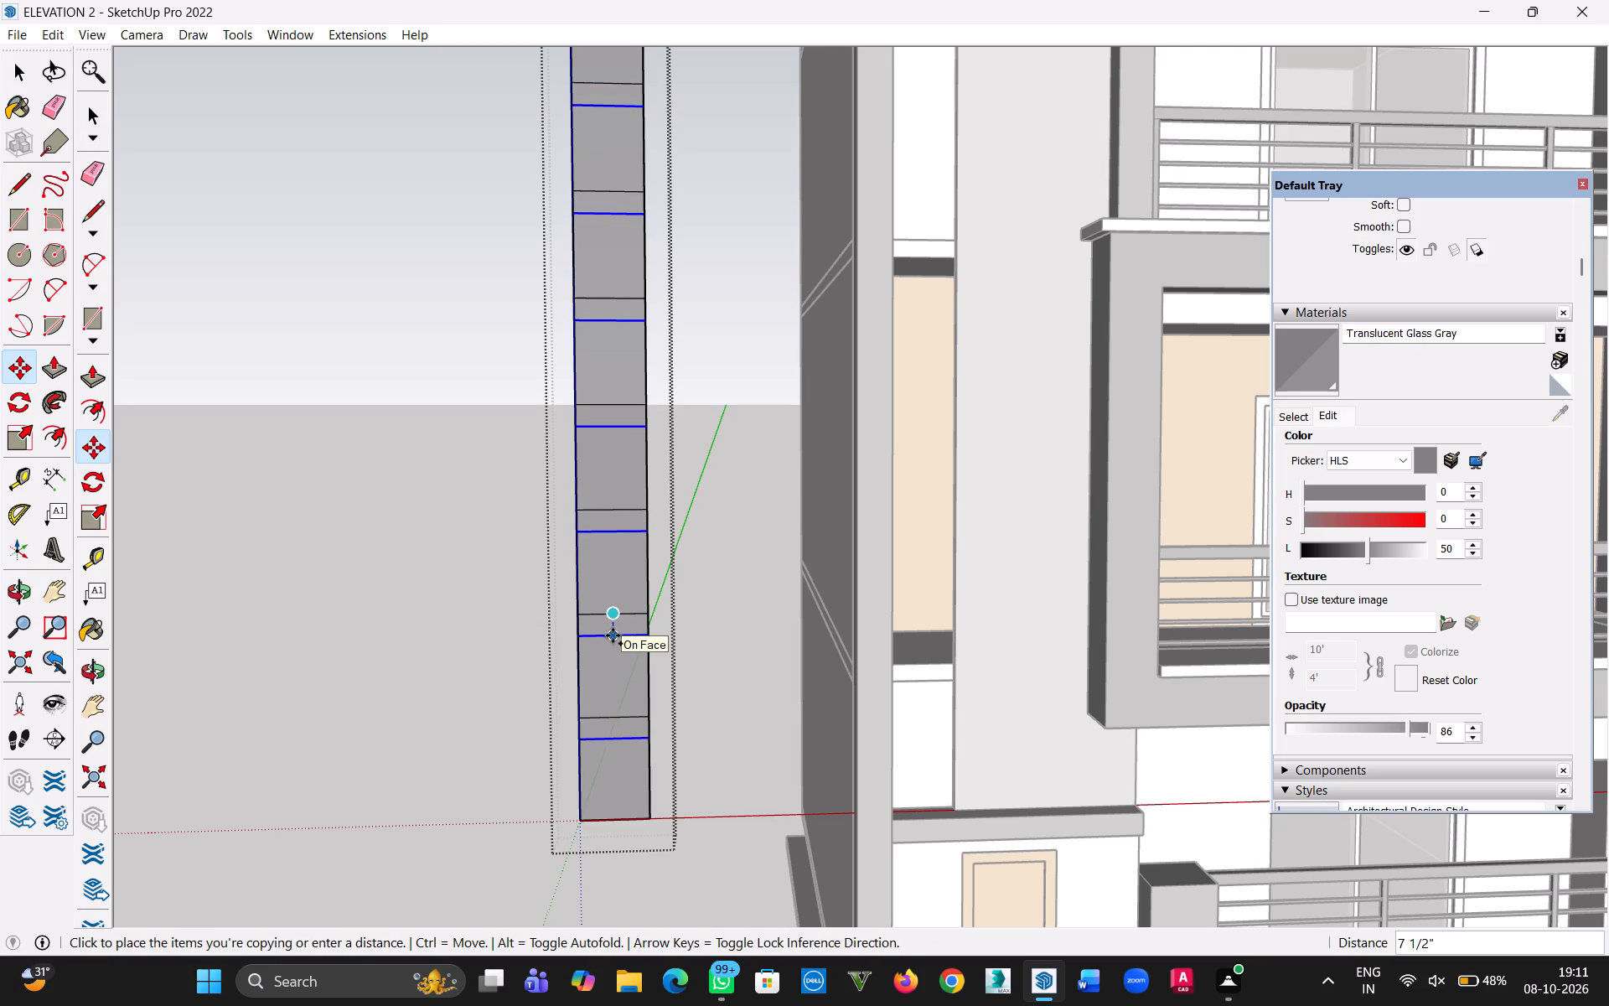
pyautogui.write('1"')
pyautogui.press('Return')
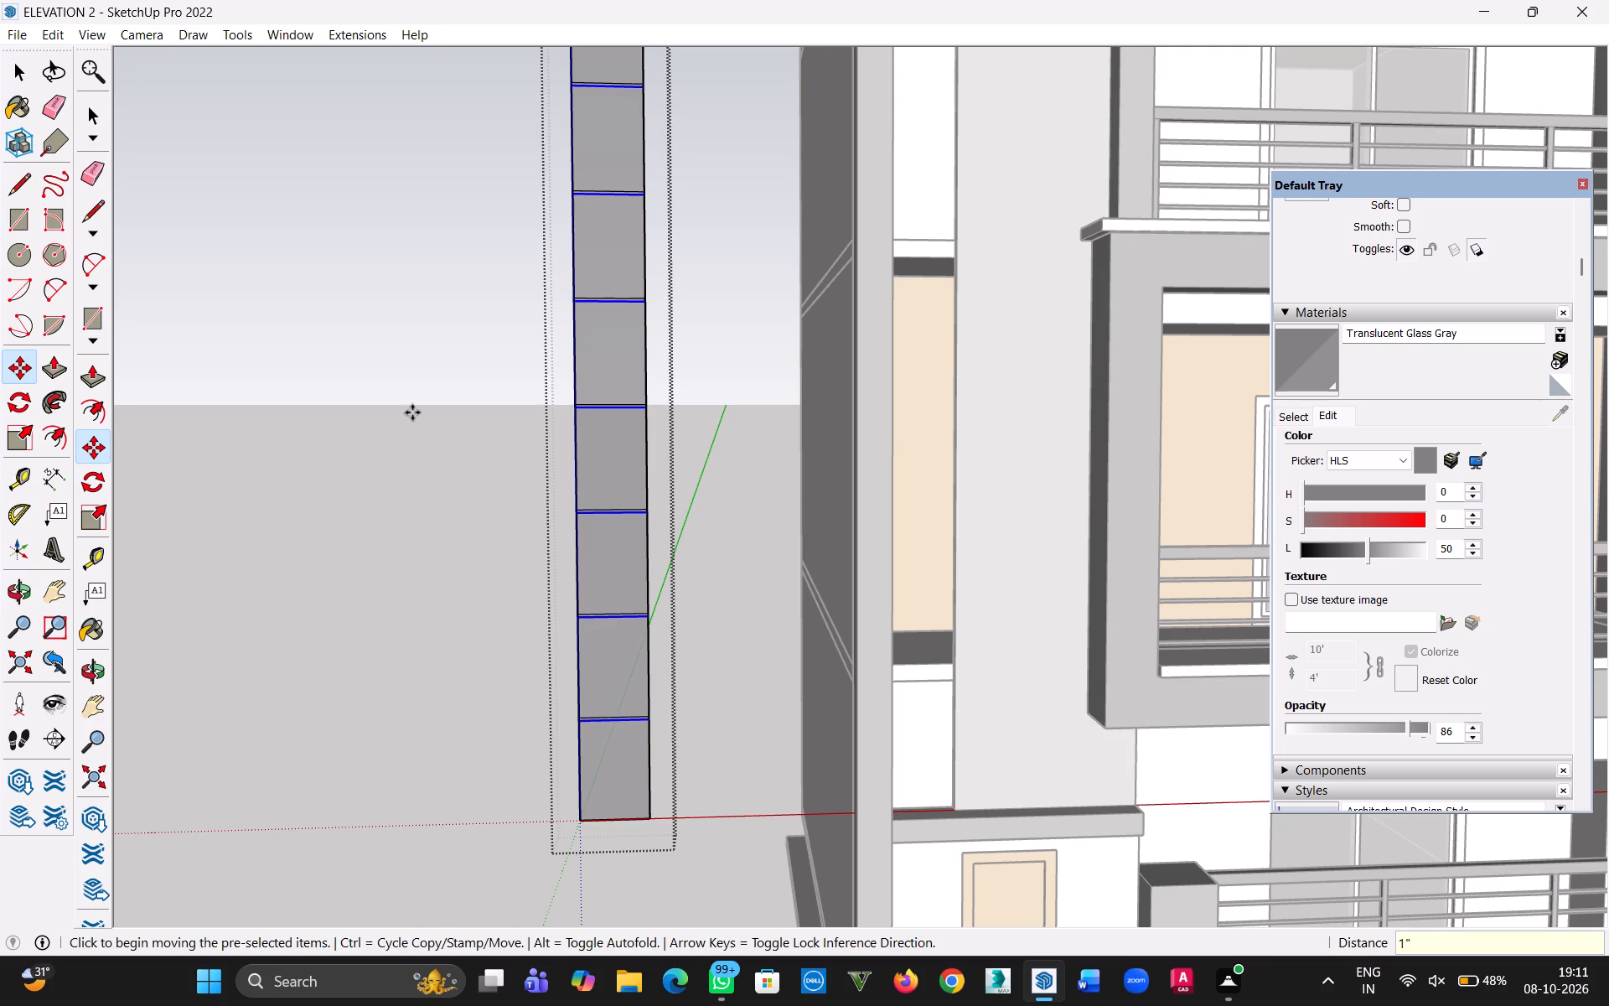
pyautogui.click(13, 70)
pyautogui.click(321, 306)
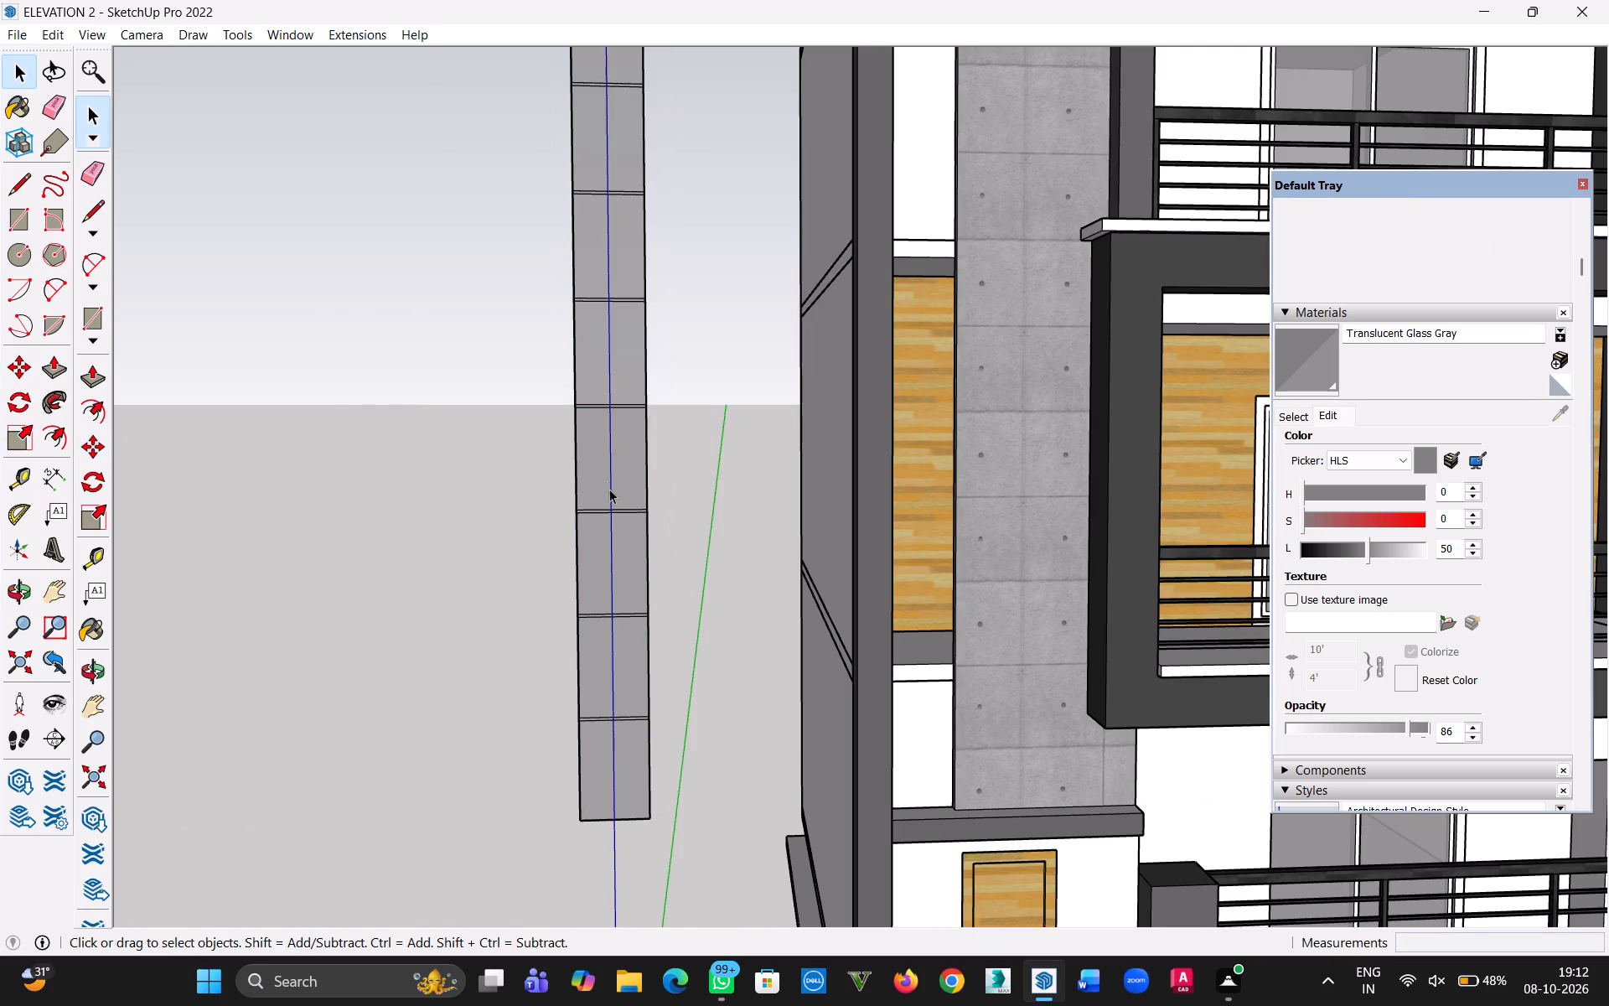
# Examine the glass panel's paired division lines up close and the whole panel from above.
pyautogui.scroll(4, 657, 514)
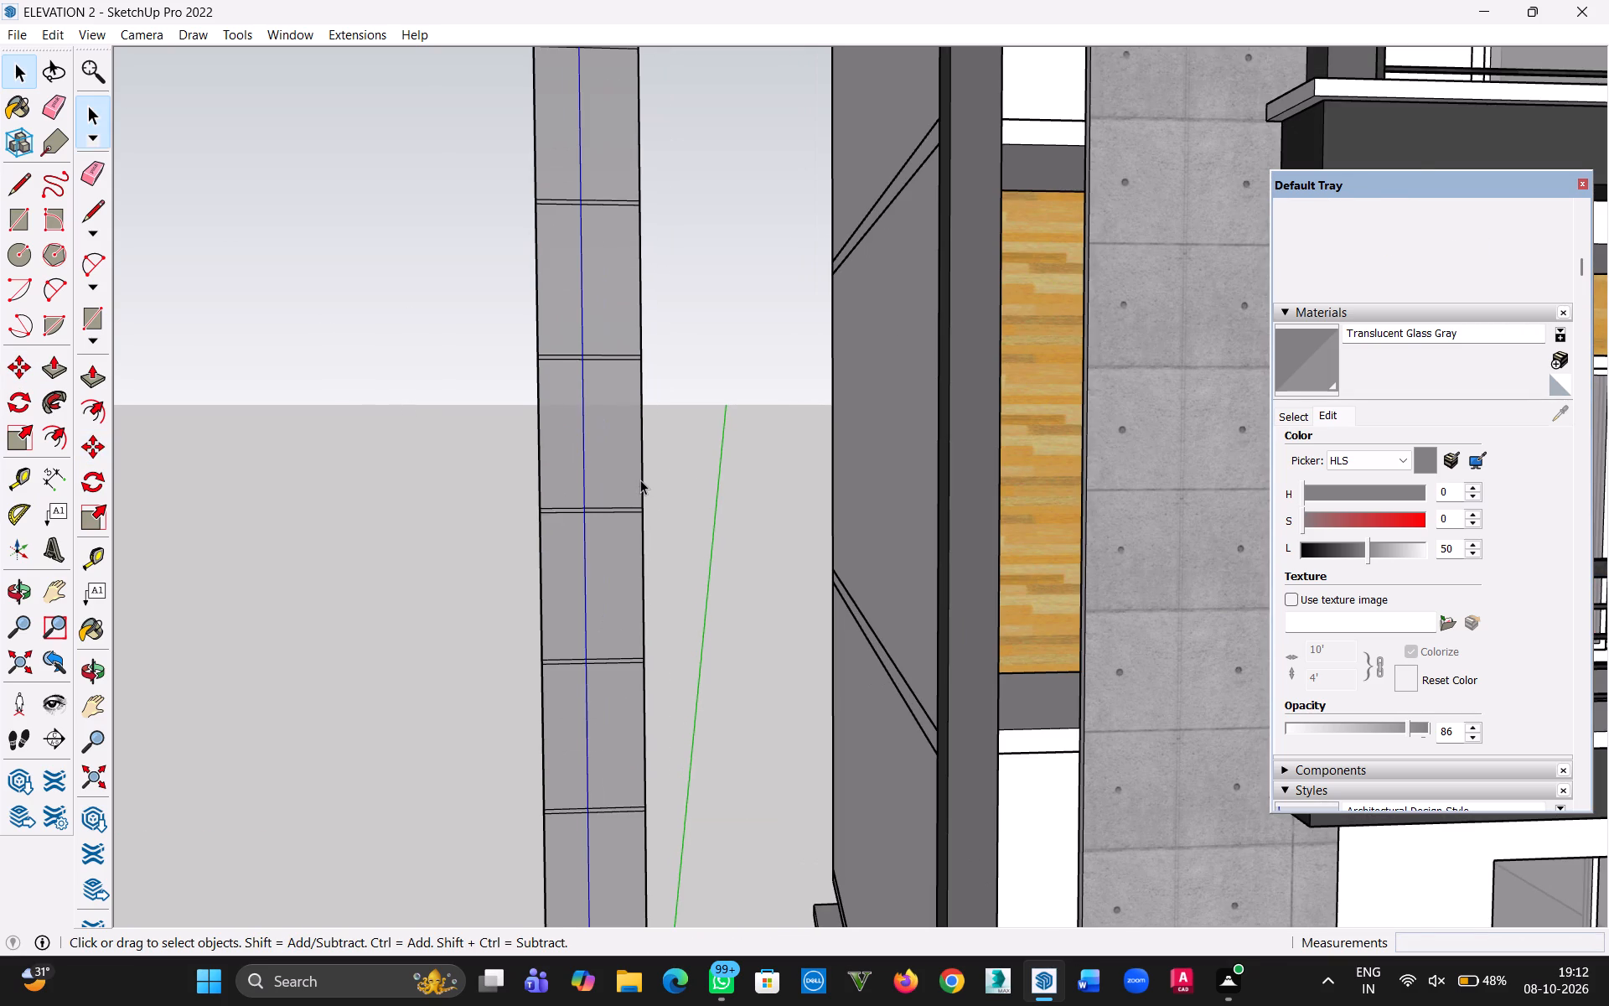
pyautogui.click(640, 480)
pyautogui.doubleClick(642, 488)
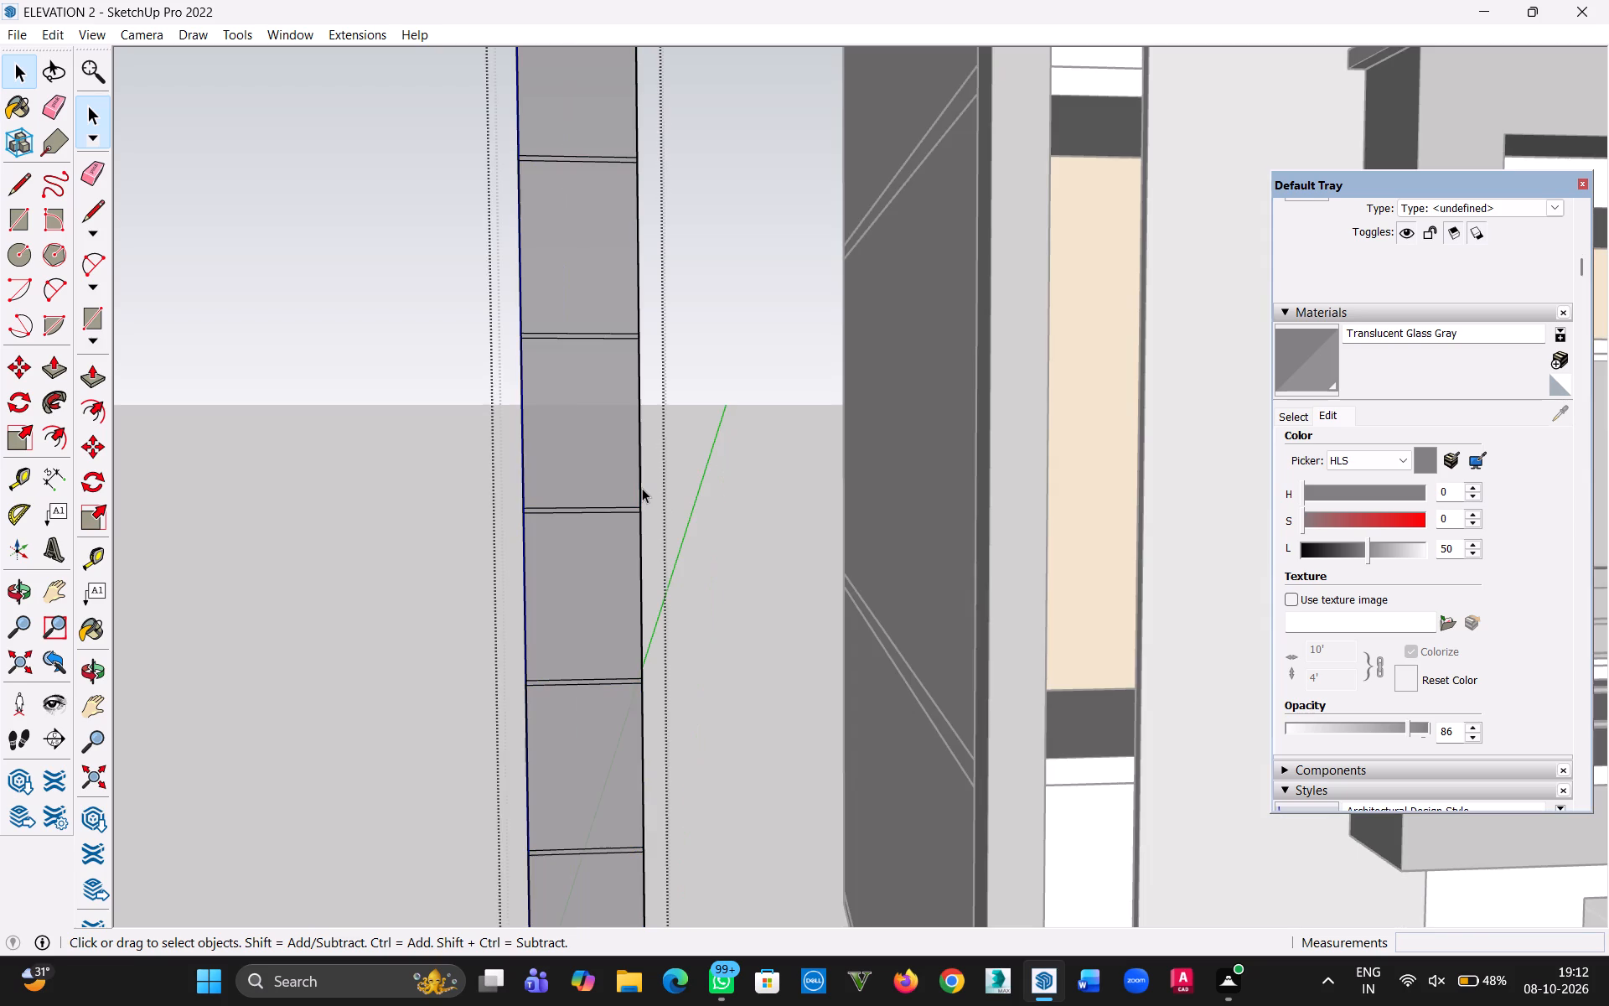
pyautogui.scroll(10, 646, 519)
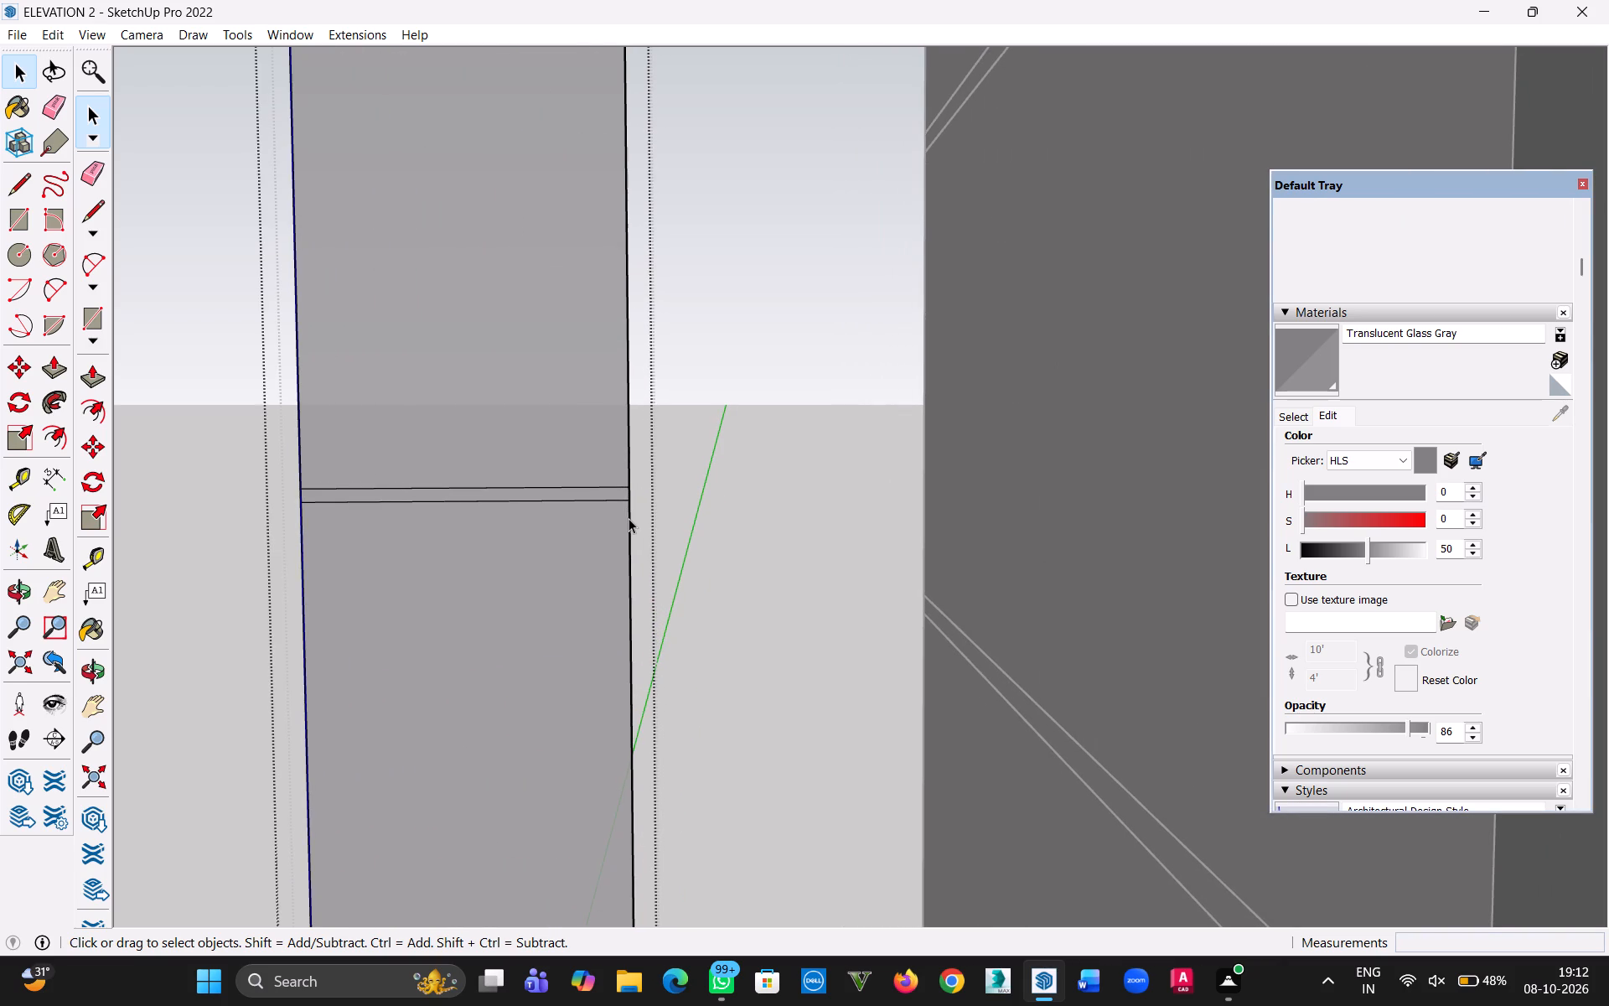
pyautogui.click(630, 527)
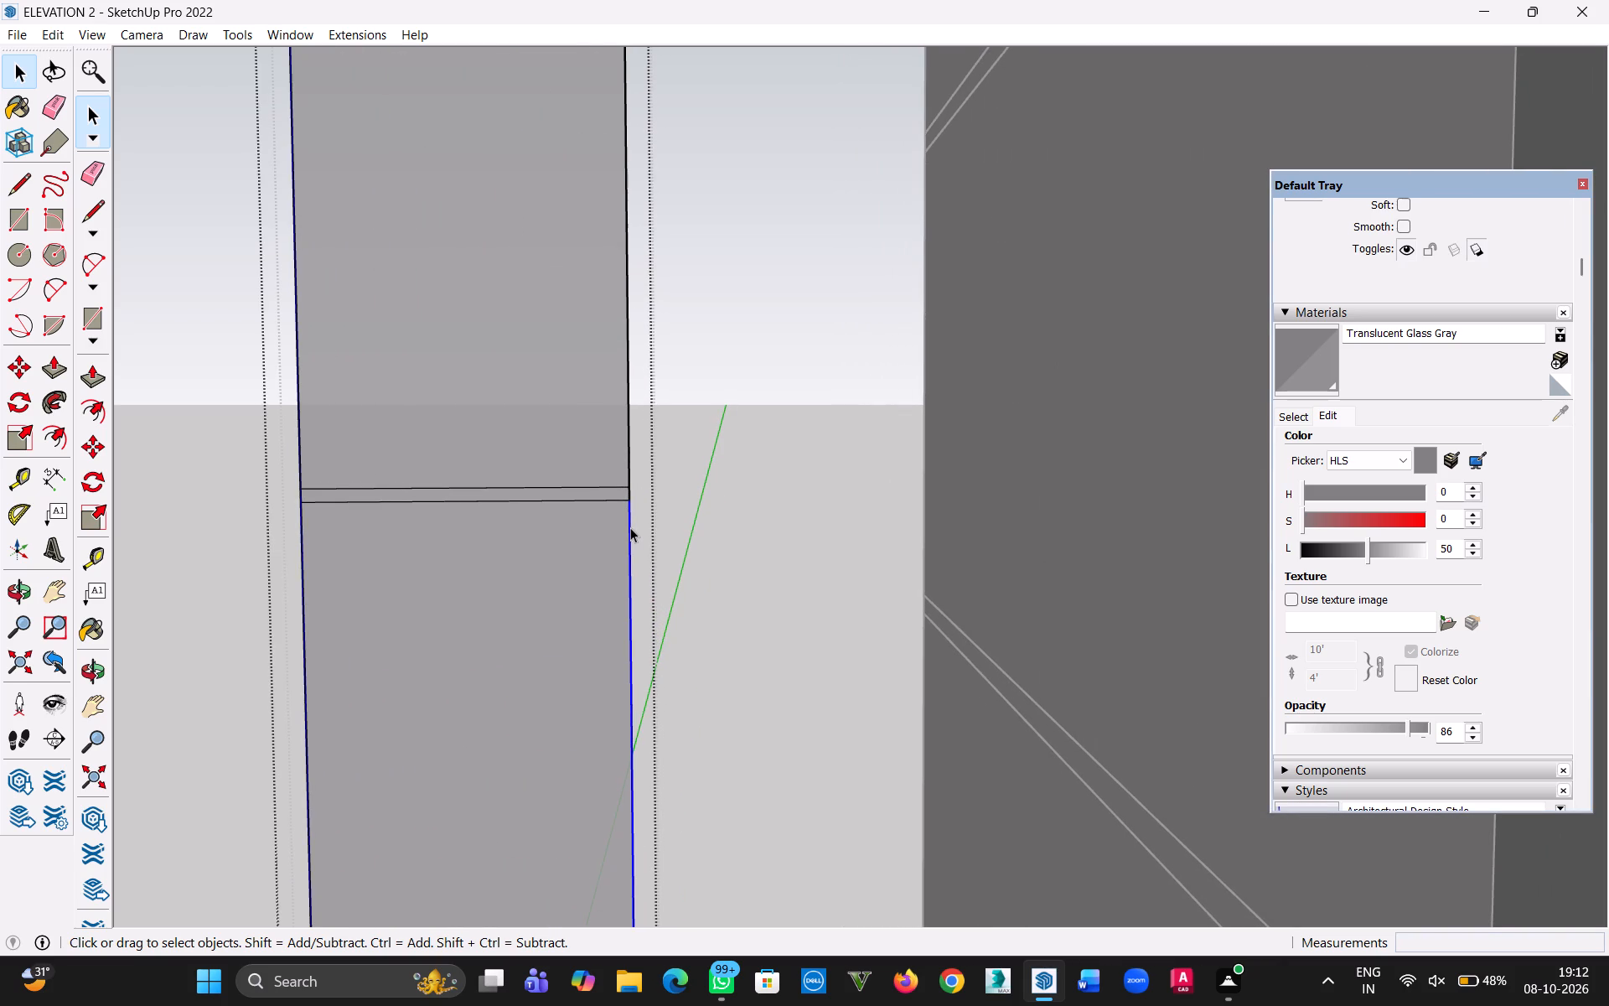
pyautogui.scroll(-12, 630, 528)
pyautogui.click(453, 541)
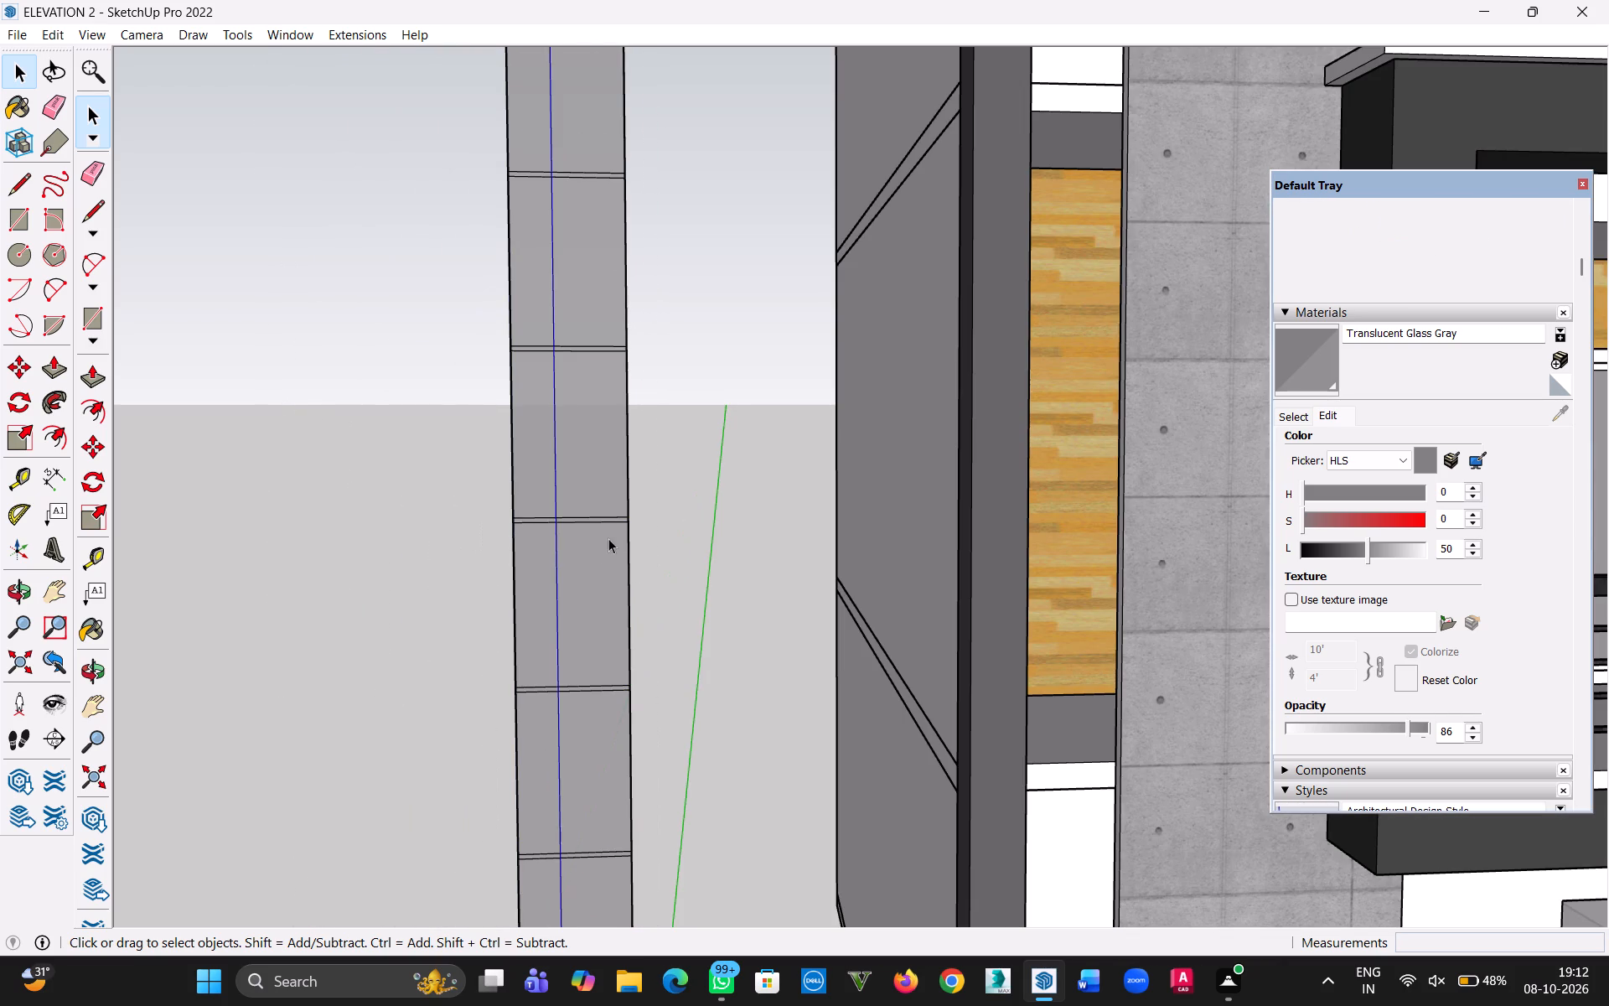
pyautogui.scroll(13, 596, 530)
pyautogui.press('p')
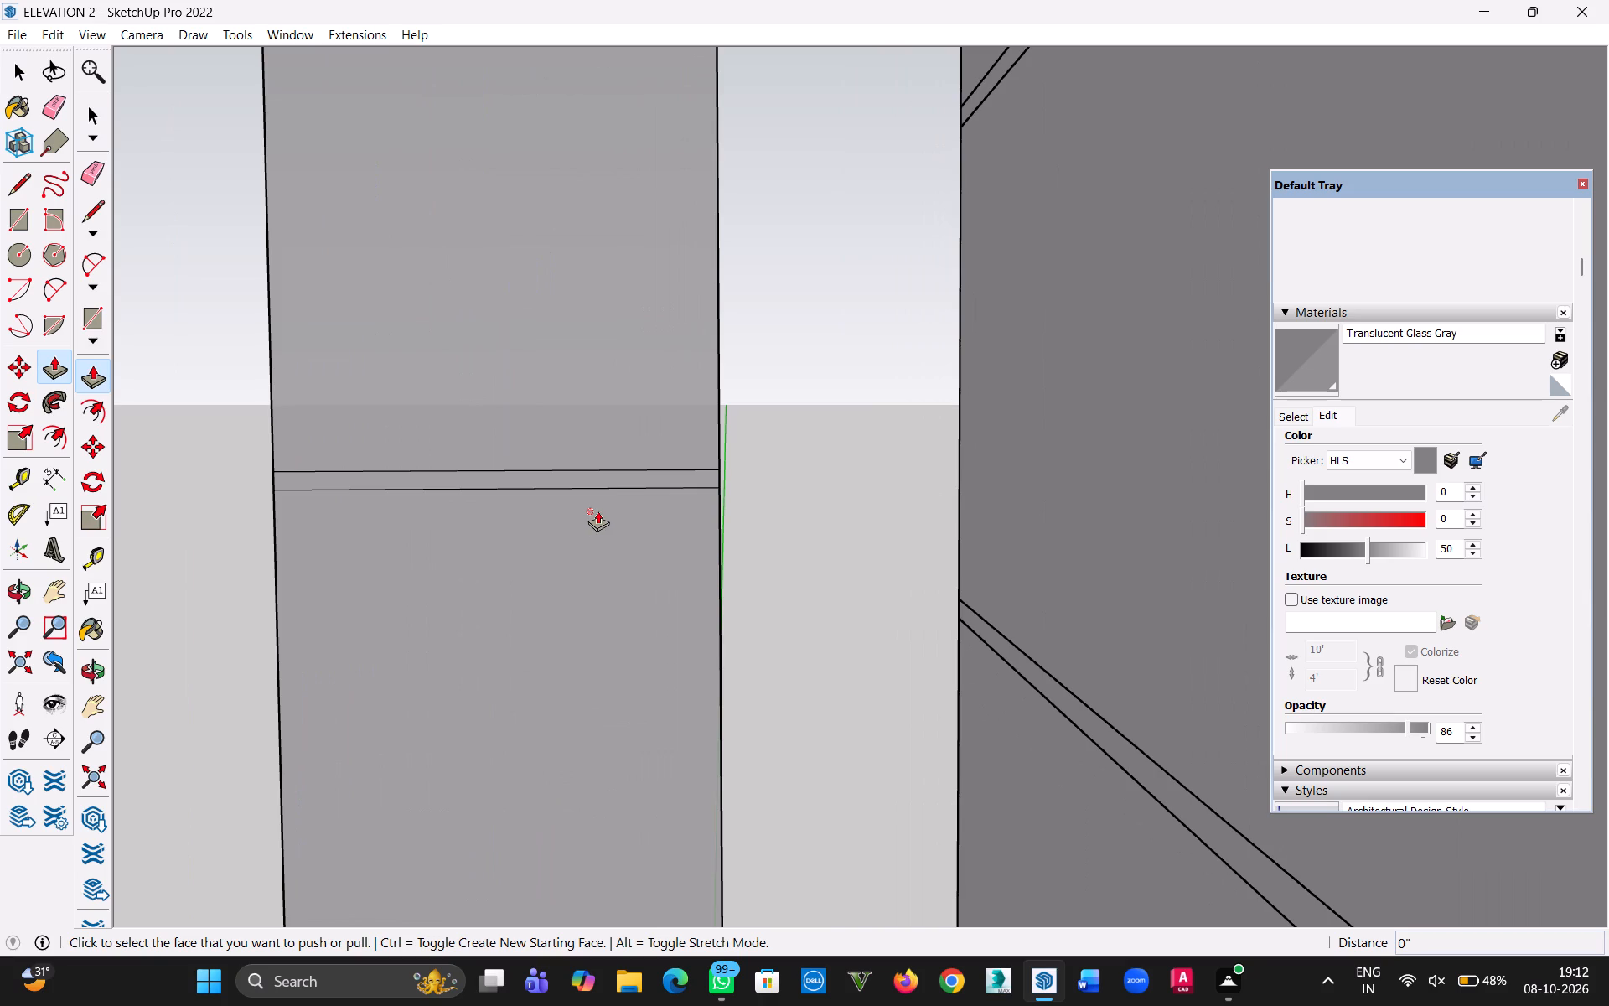
pyautogui.click(18, 74)
pyautogui.doubleClick(601, 393)
pyautogui.scroll(-18, 593, 442)
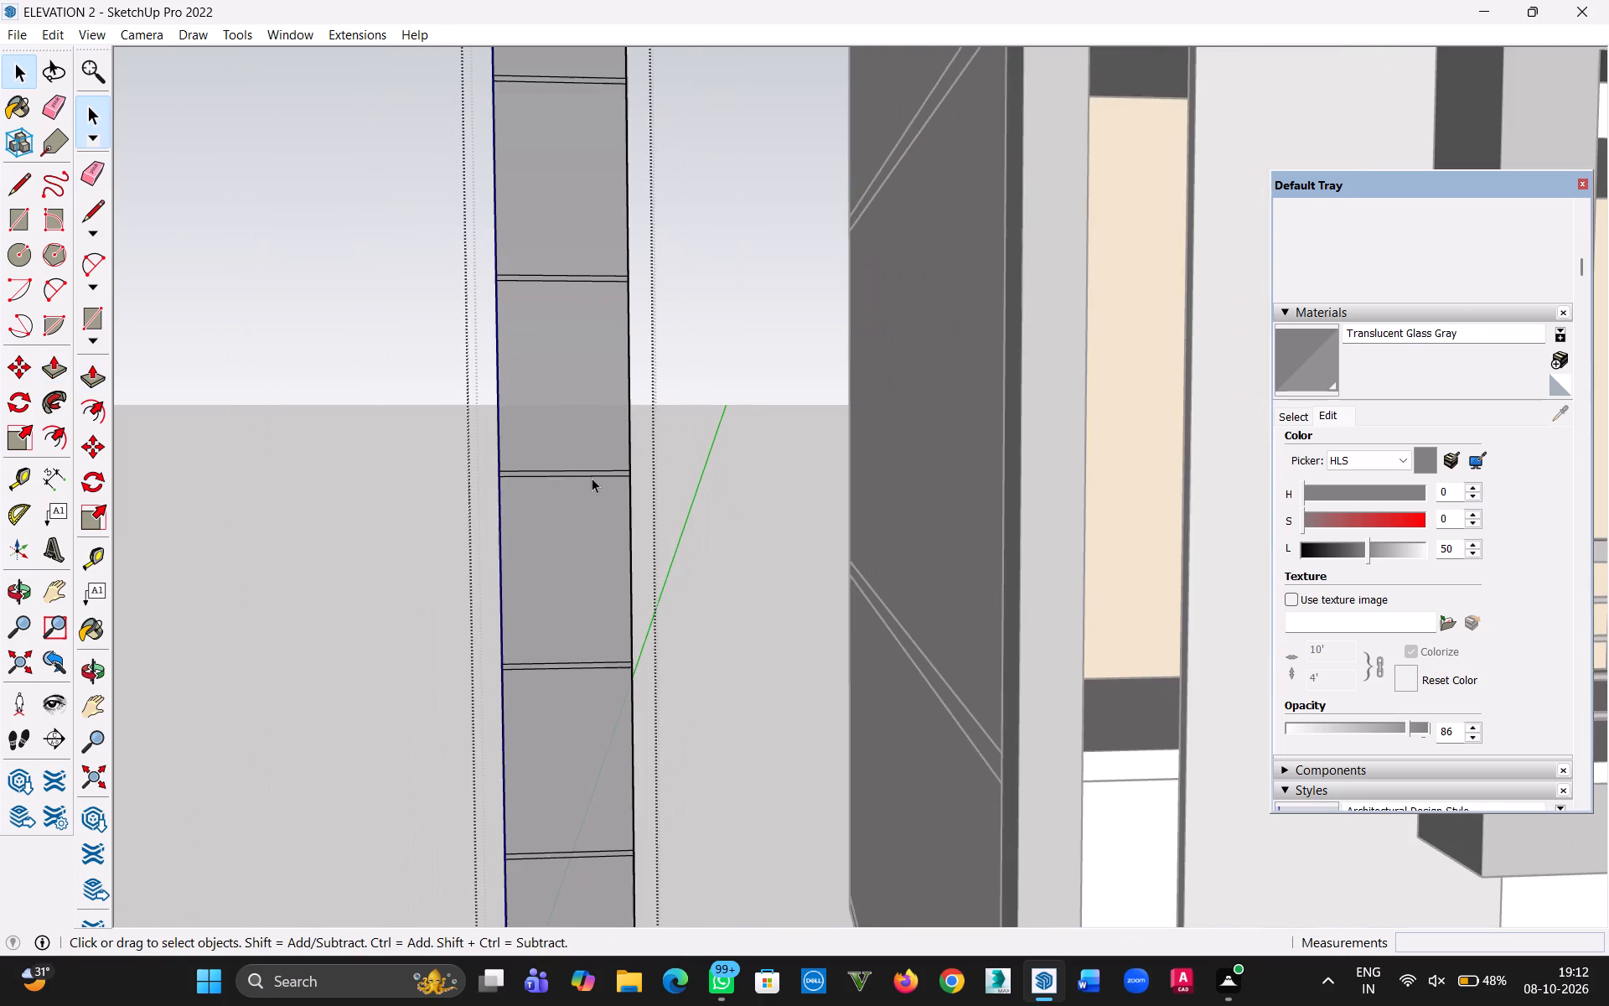
pyautogui.moveTo(577, 407); pyautogui.dragTo(698, 863, button='middle')
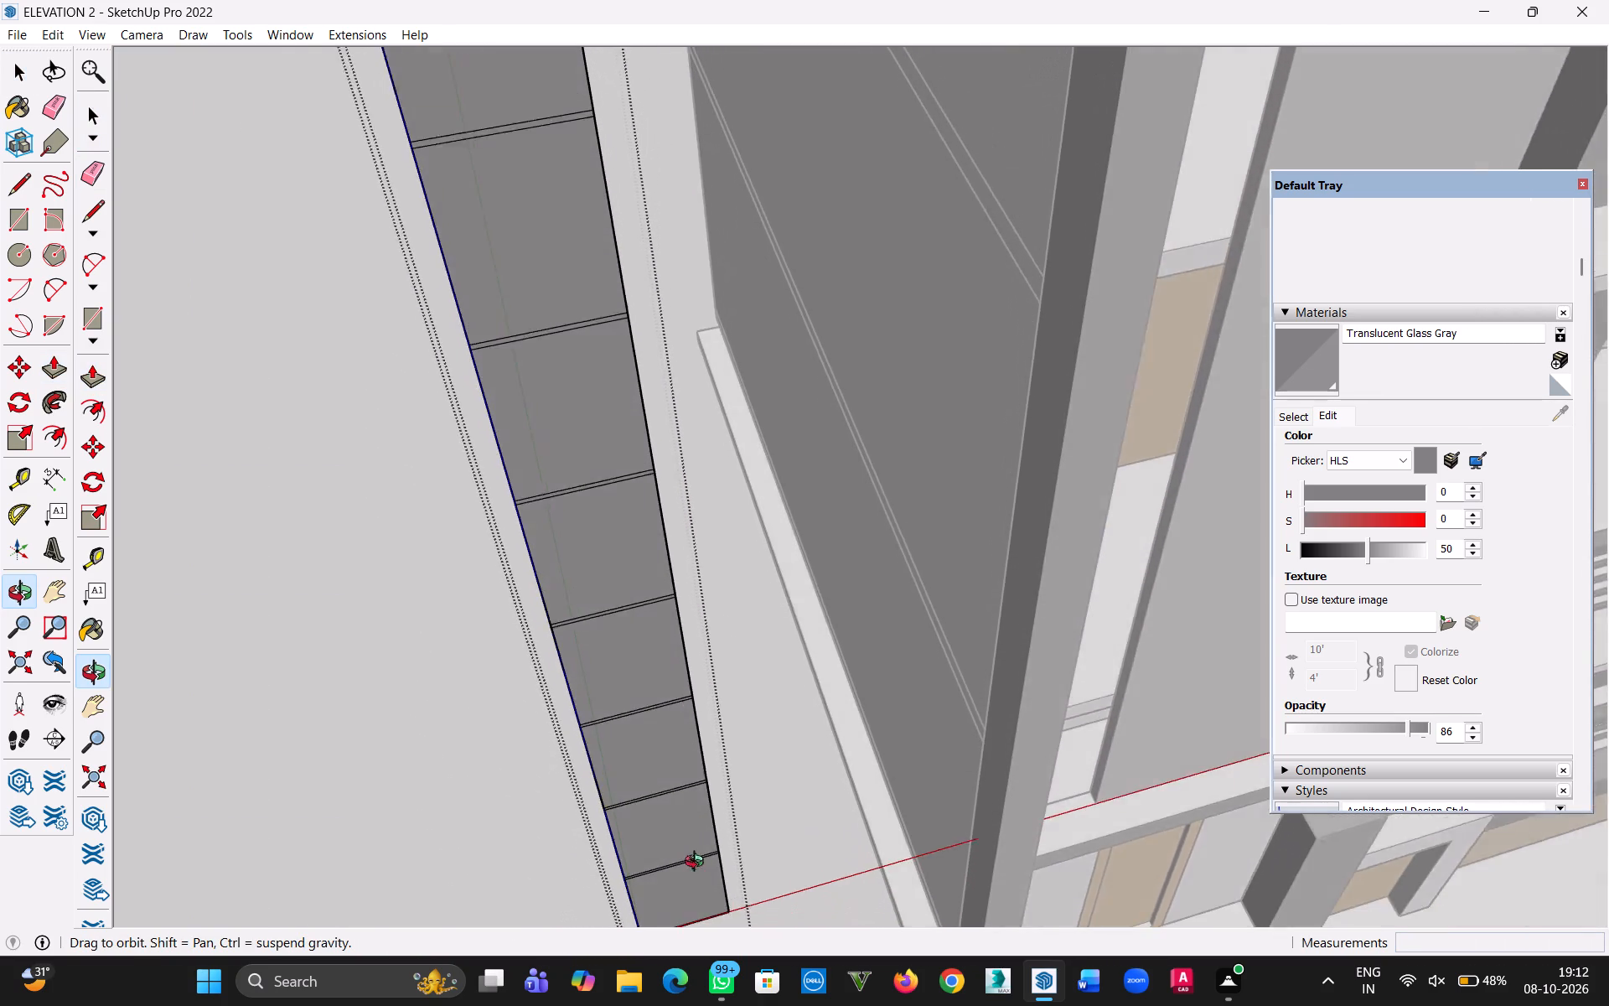
pyautogui.moveTo(698, 863); pyautogui.dragTo(728, 908, button='middle')
pyautogui.moveTo(464, 193); pyautogui.dragTo(422, 279, button='middle')
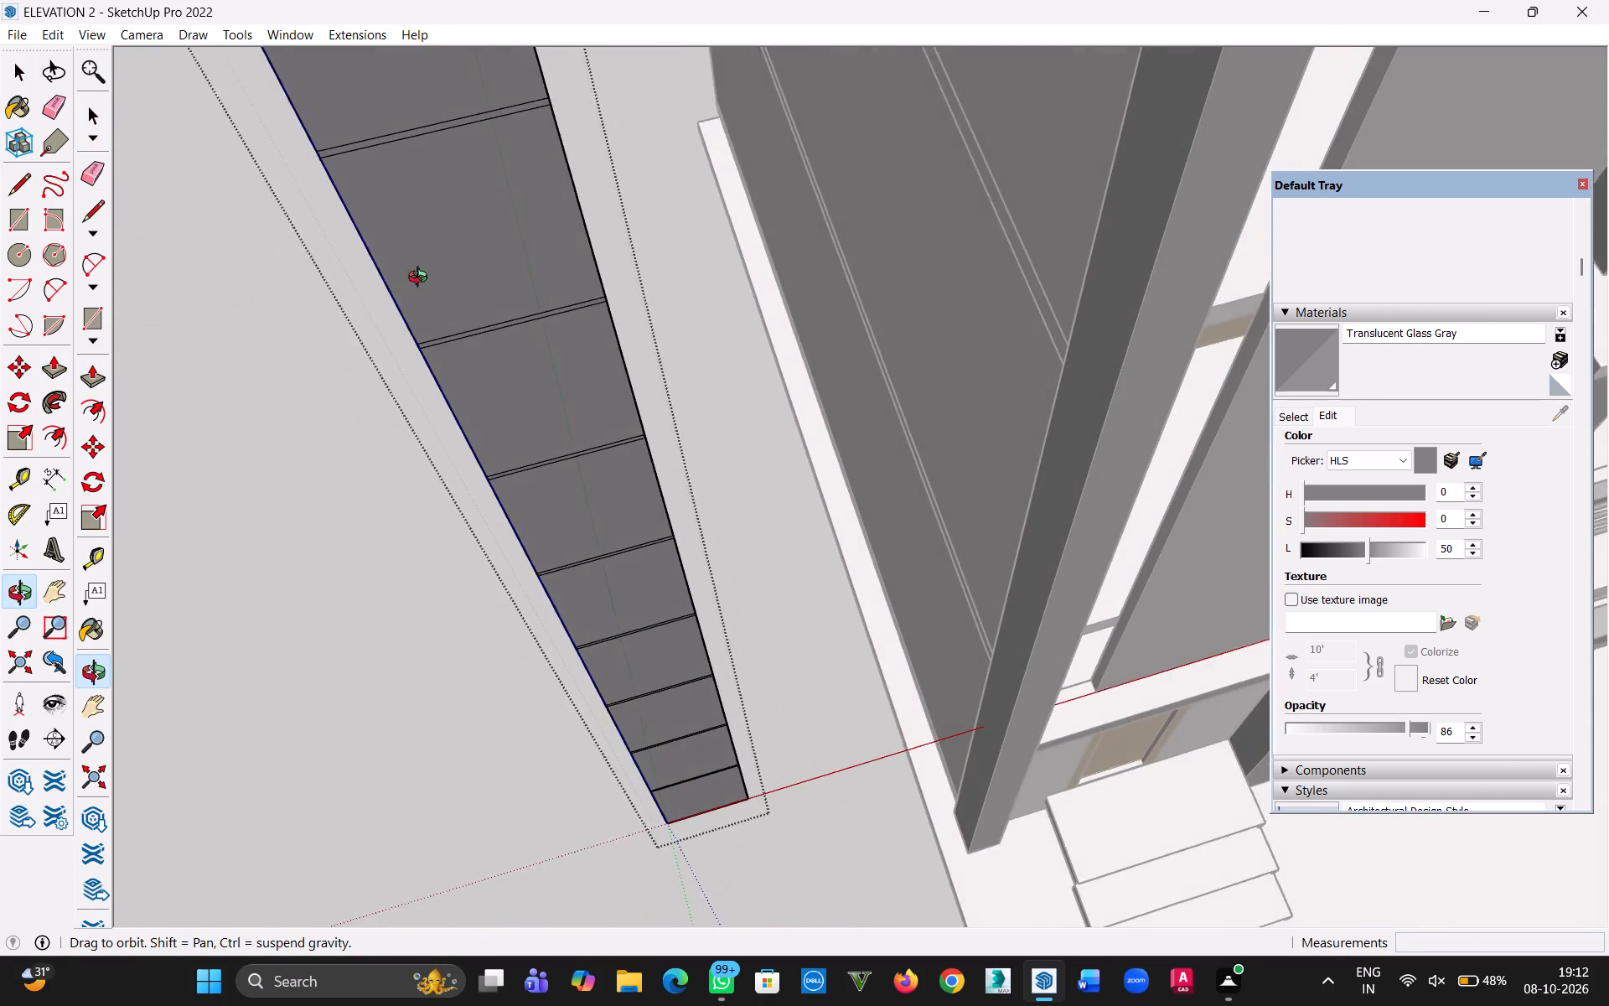
pyautogui.moveTo(422, 279); pyautogui.dragTo(444, 293, button='middle')
pyautogui.scroll(-9, 494, 290)
pyautogui.moveTo(479, 285); pyautogui.dragTo(524, 363, button='middle')
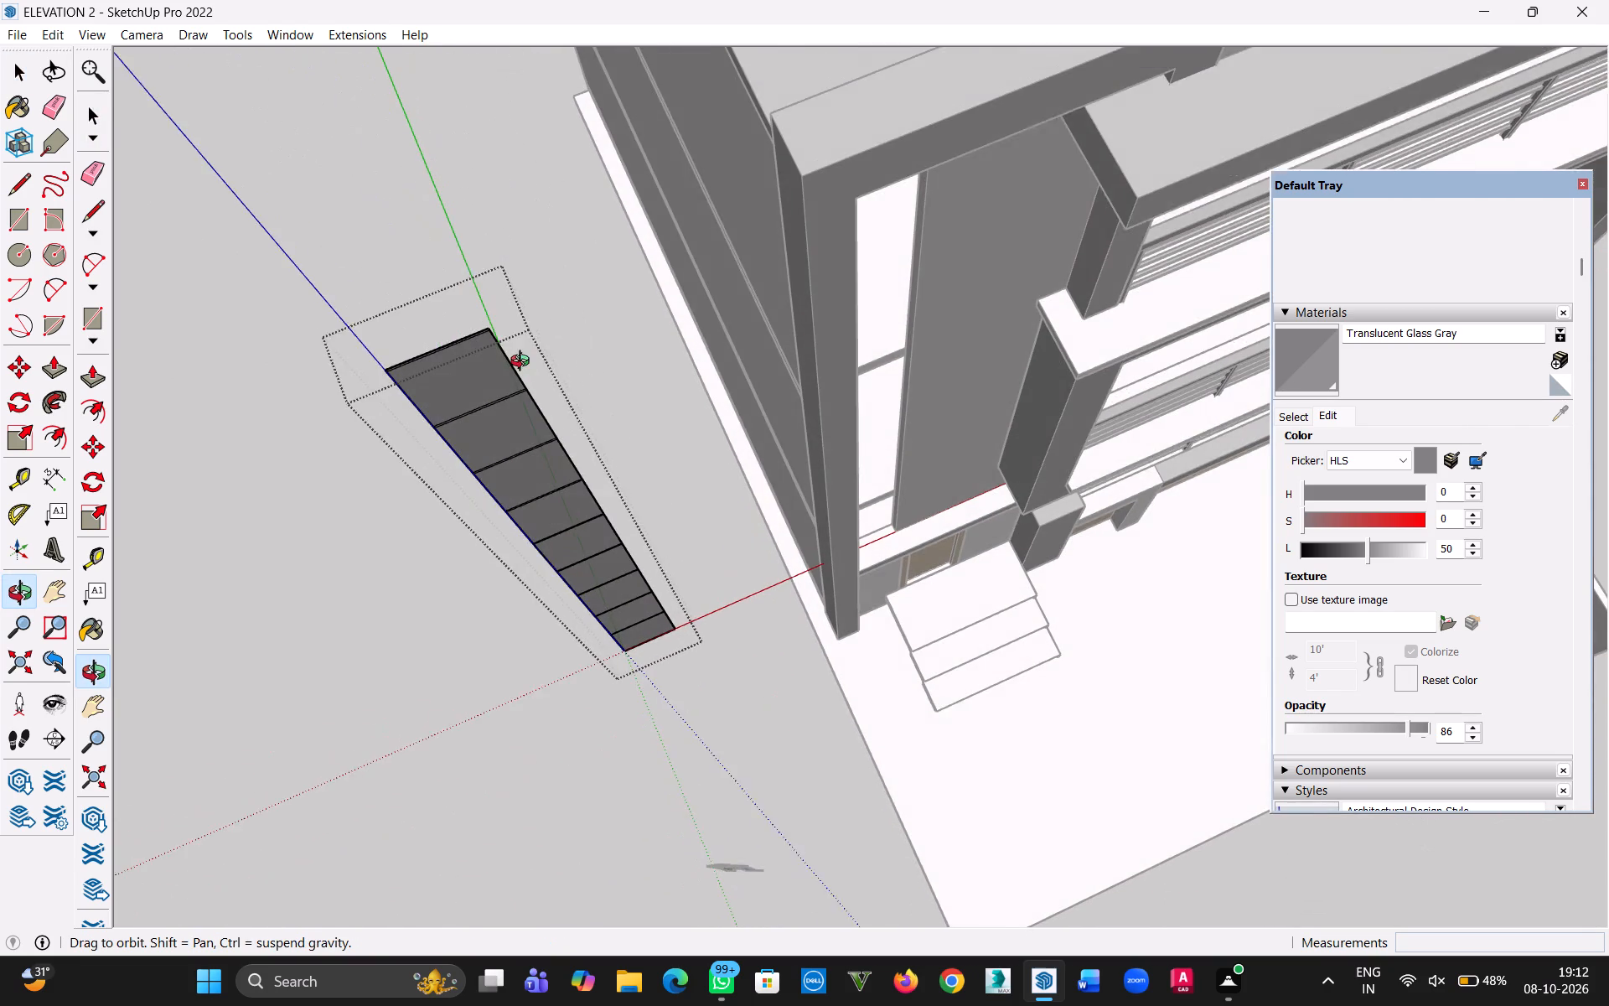
pyautogui.moveTo(524, 363); pyautogui.dragTo(524, 370, button='middle')
pyautogui.moveTo(544, 372); pyautogui.dragTo(472, 108, button='middle')
pyautogui.scroll(-5, 513, 236)
pyautogui.moveTo(545, 255); pyautogui.dragTo(458, 459, button='middle')
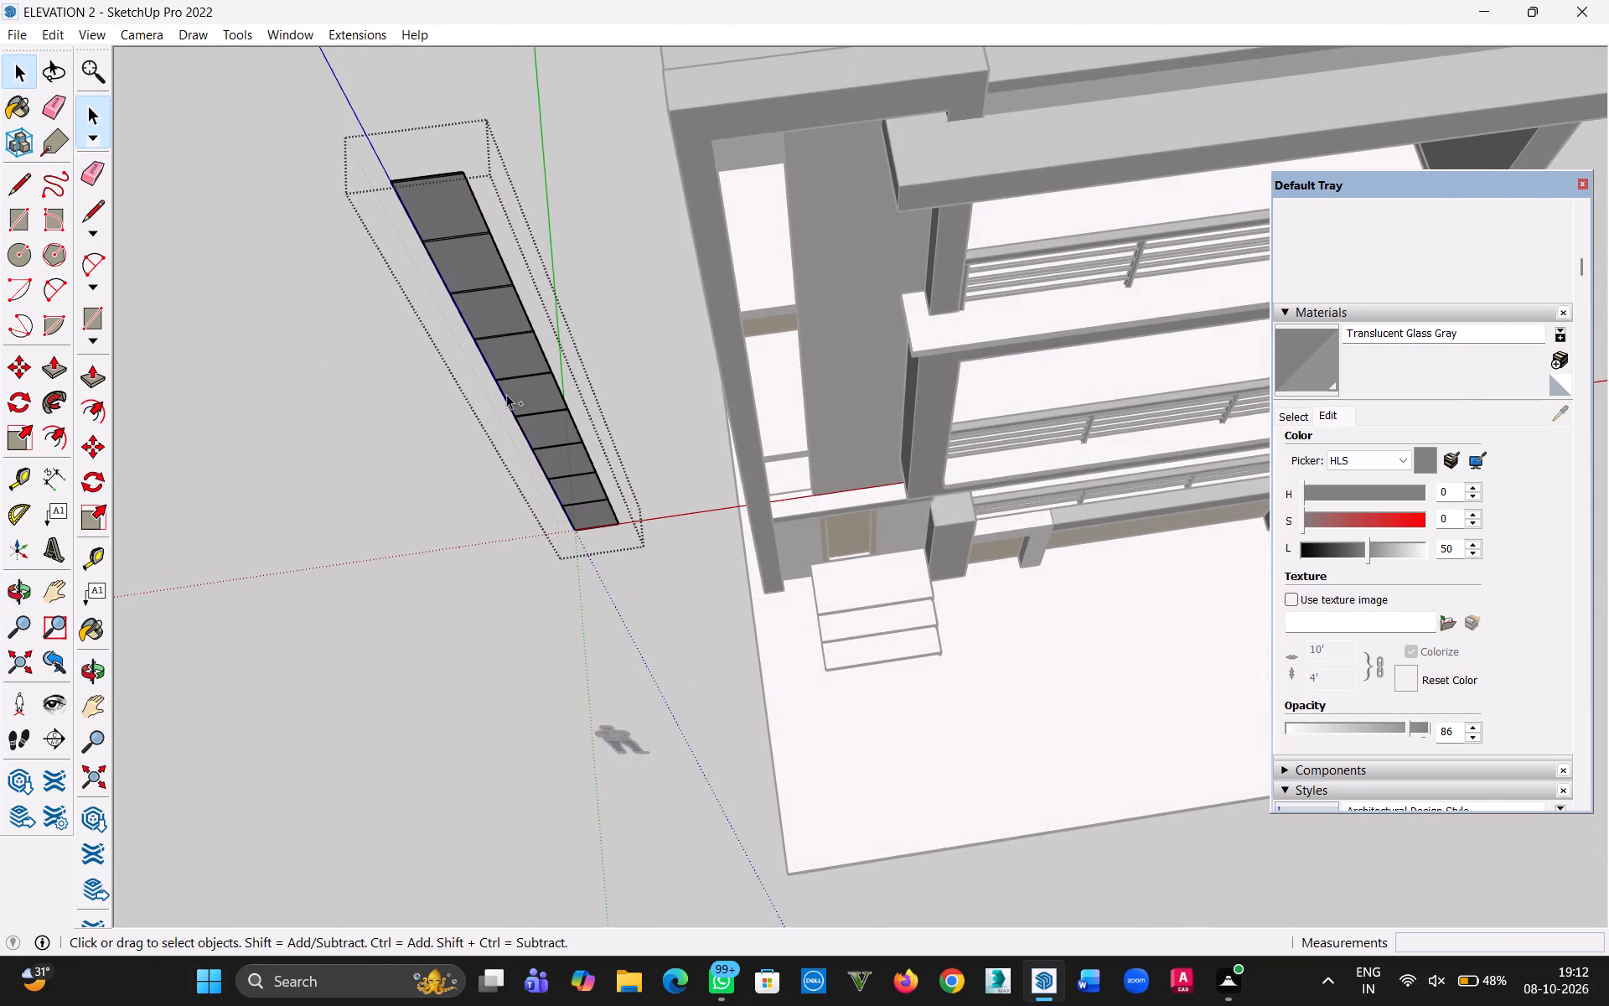
# Undo the 1" line copies, guide deletion, panel move and grouping, back to the undivided glass panel in its opening.
pyautogui.hotkey('ctrl', 'z')
pyautogui.hotkey('ctrl', 'z')
pyautogui.hotkey('ctrl', 'z')
pyautogui.hotkey('ctrl', 'z')
pyautogui.hotkey('ctrl', 'z')
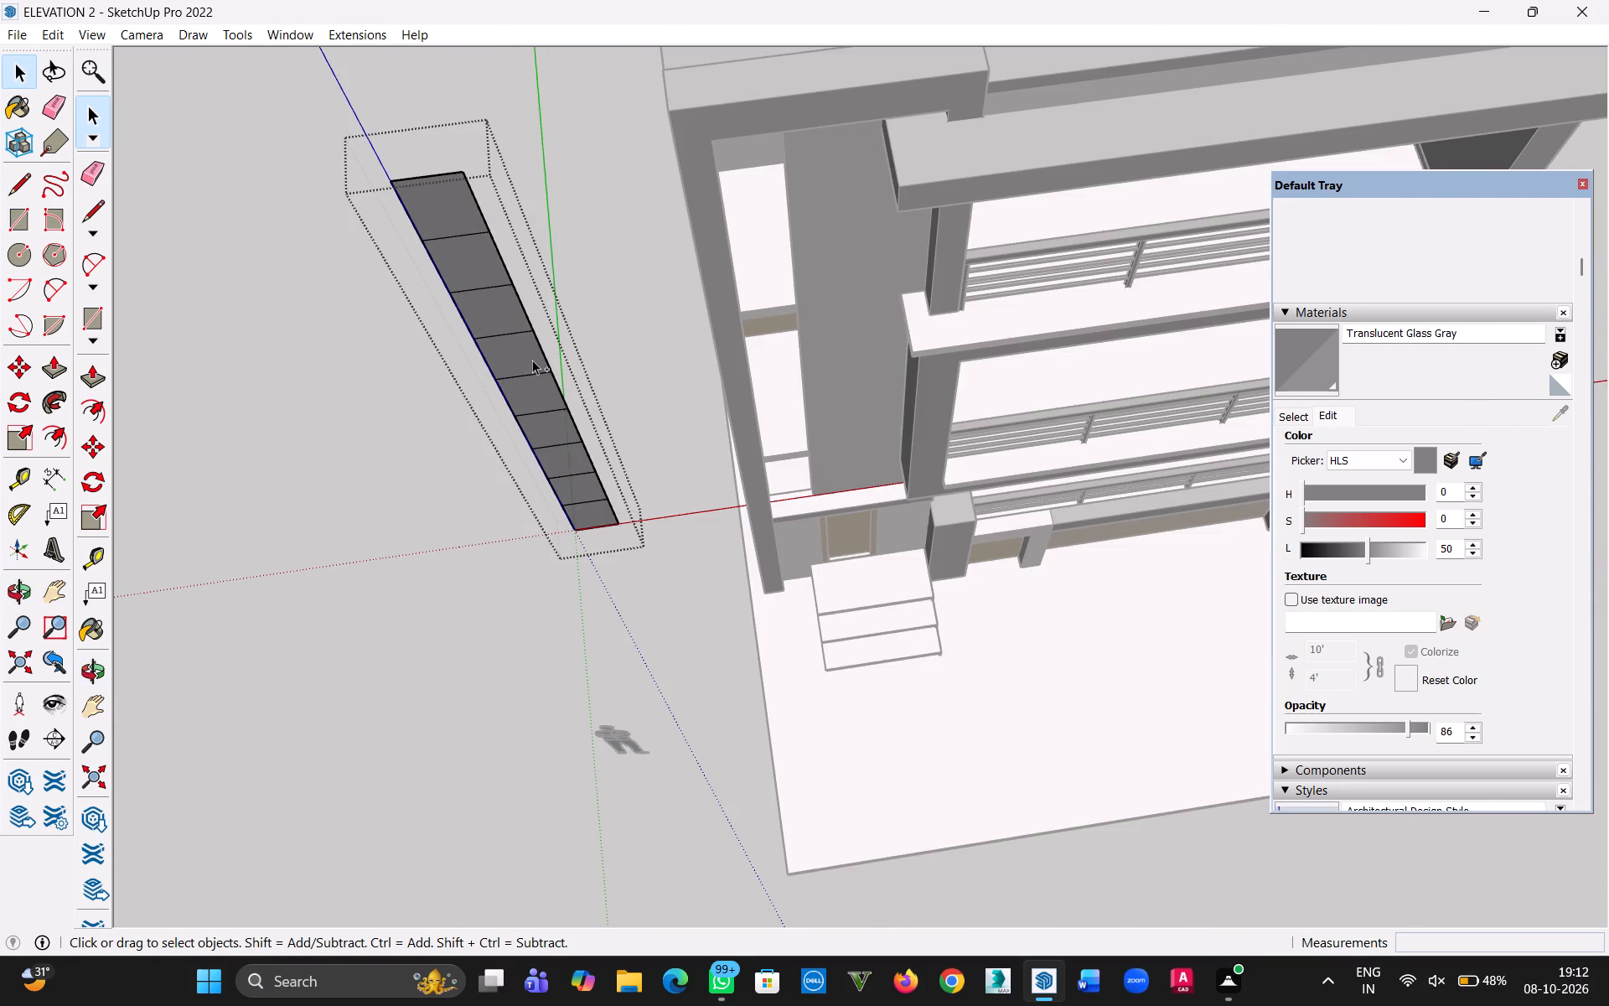
pyautogui.hotkey('ctrl', 'z')
pyautogui.hotkey('ctrl', 'z')
pyautogui.hotkey('ctrl', 'z')
pyautogui.hotkey('ctrl', 'z')
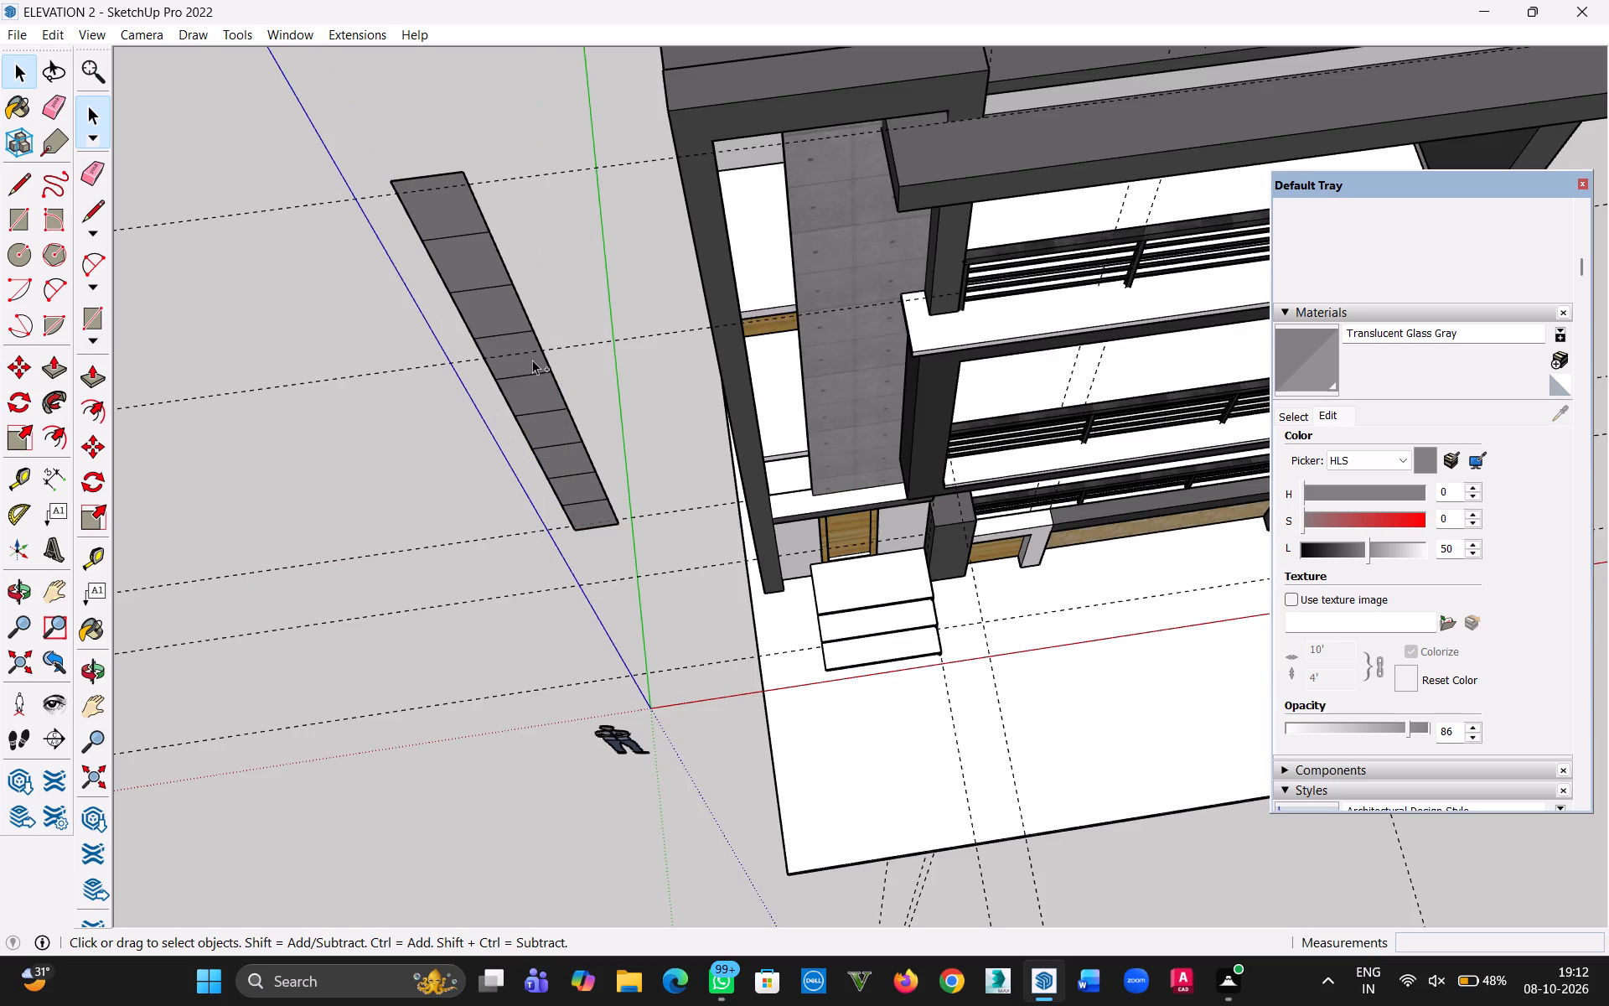
pyautogui.hotkey('ctrl', 'z')
pyautogui.hotkey('ctrl', 'z')
pyautogui.hotkey('ctrl', 'z')
pyautogui.hotkey('ctrl', 'z')
pyautogui.hotkey('ctrl', 'z')
pyautogui.hotkey('ctrl', 'z')
pyautogui.hotkey('ctrl', 'z')
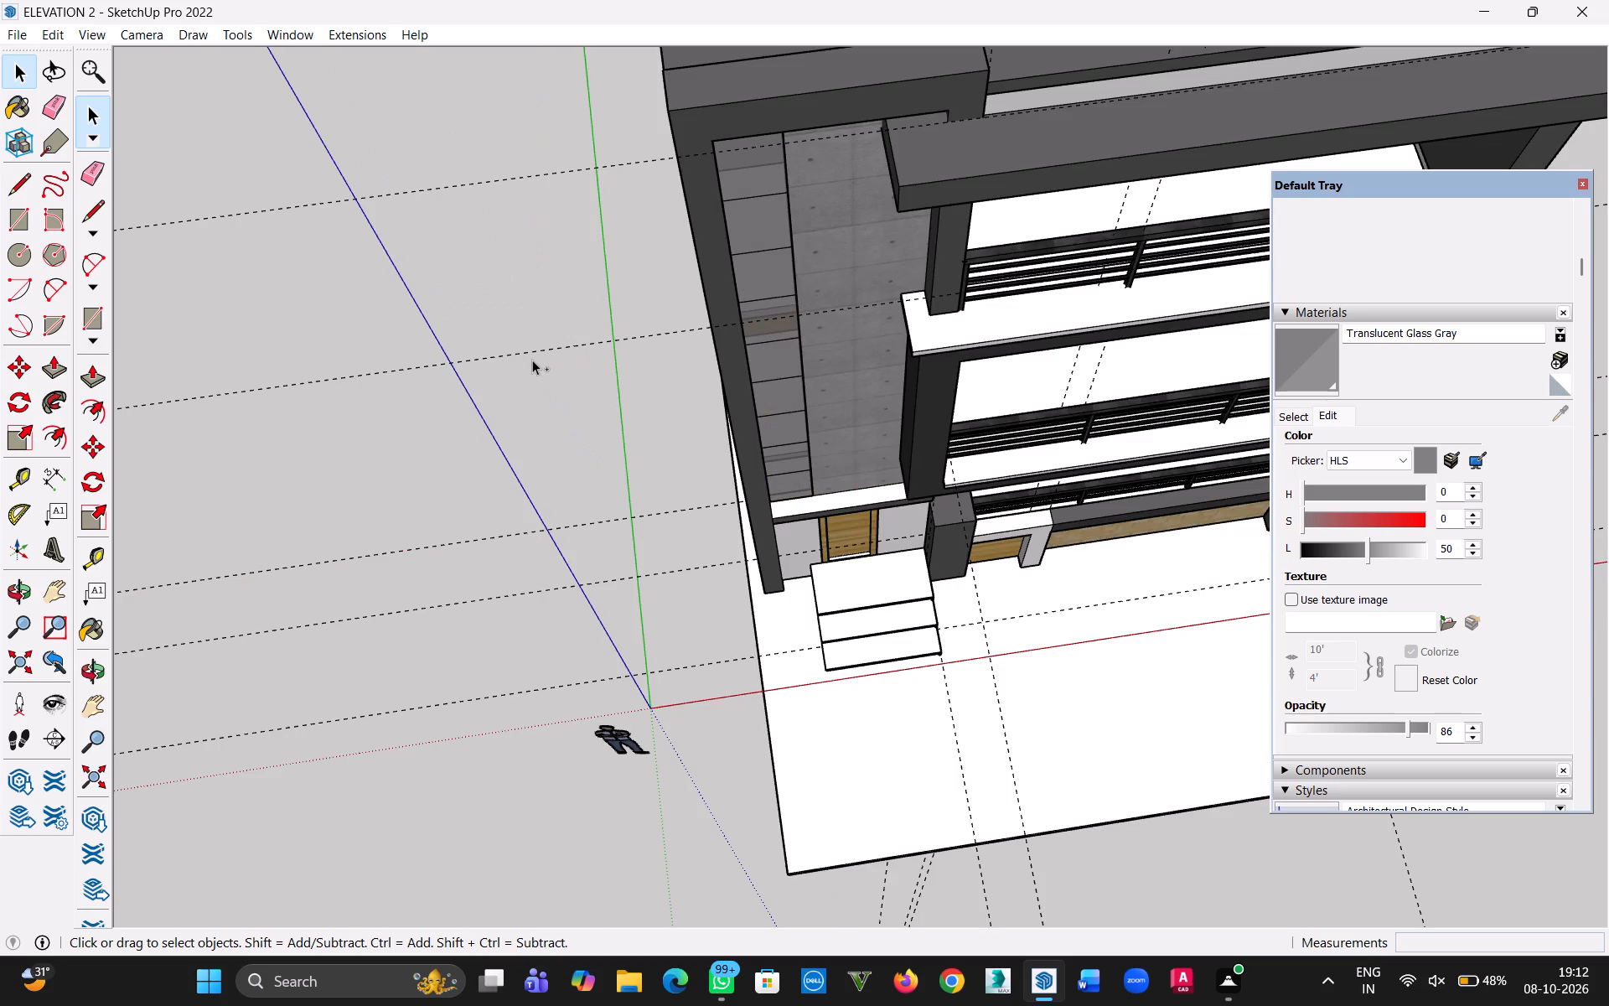
pyautogui.hotkey('ctrl', 'z')
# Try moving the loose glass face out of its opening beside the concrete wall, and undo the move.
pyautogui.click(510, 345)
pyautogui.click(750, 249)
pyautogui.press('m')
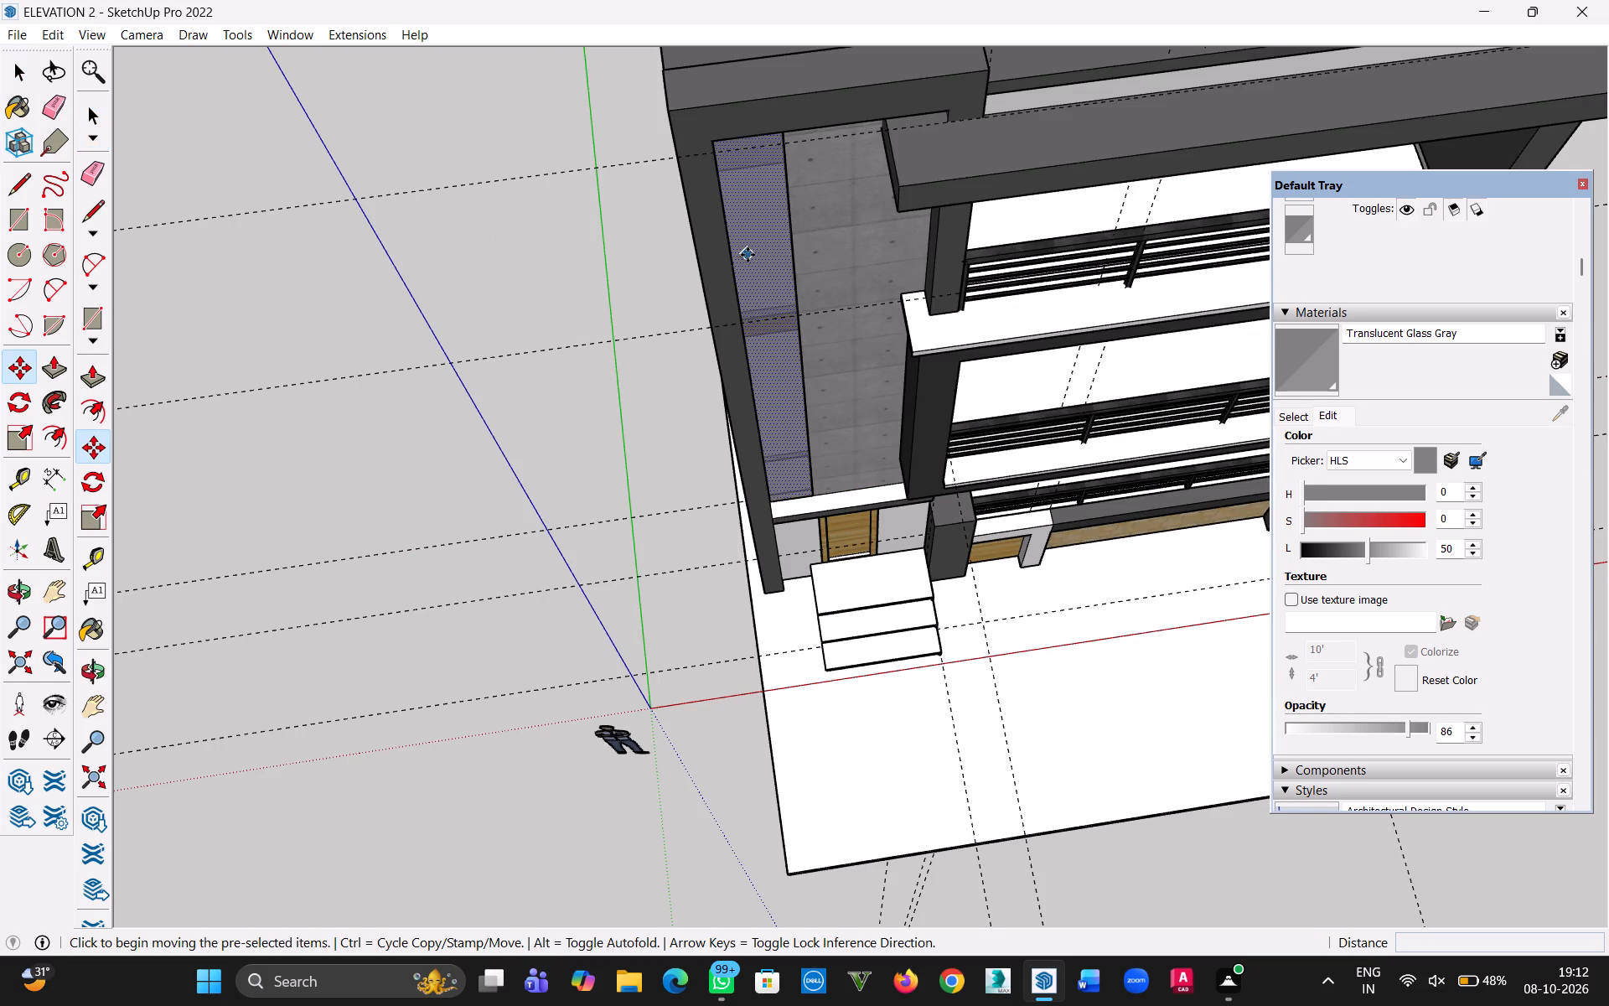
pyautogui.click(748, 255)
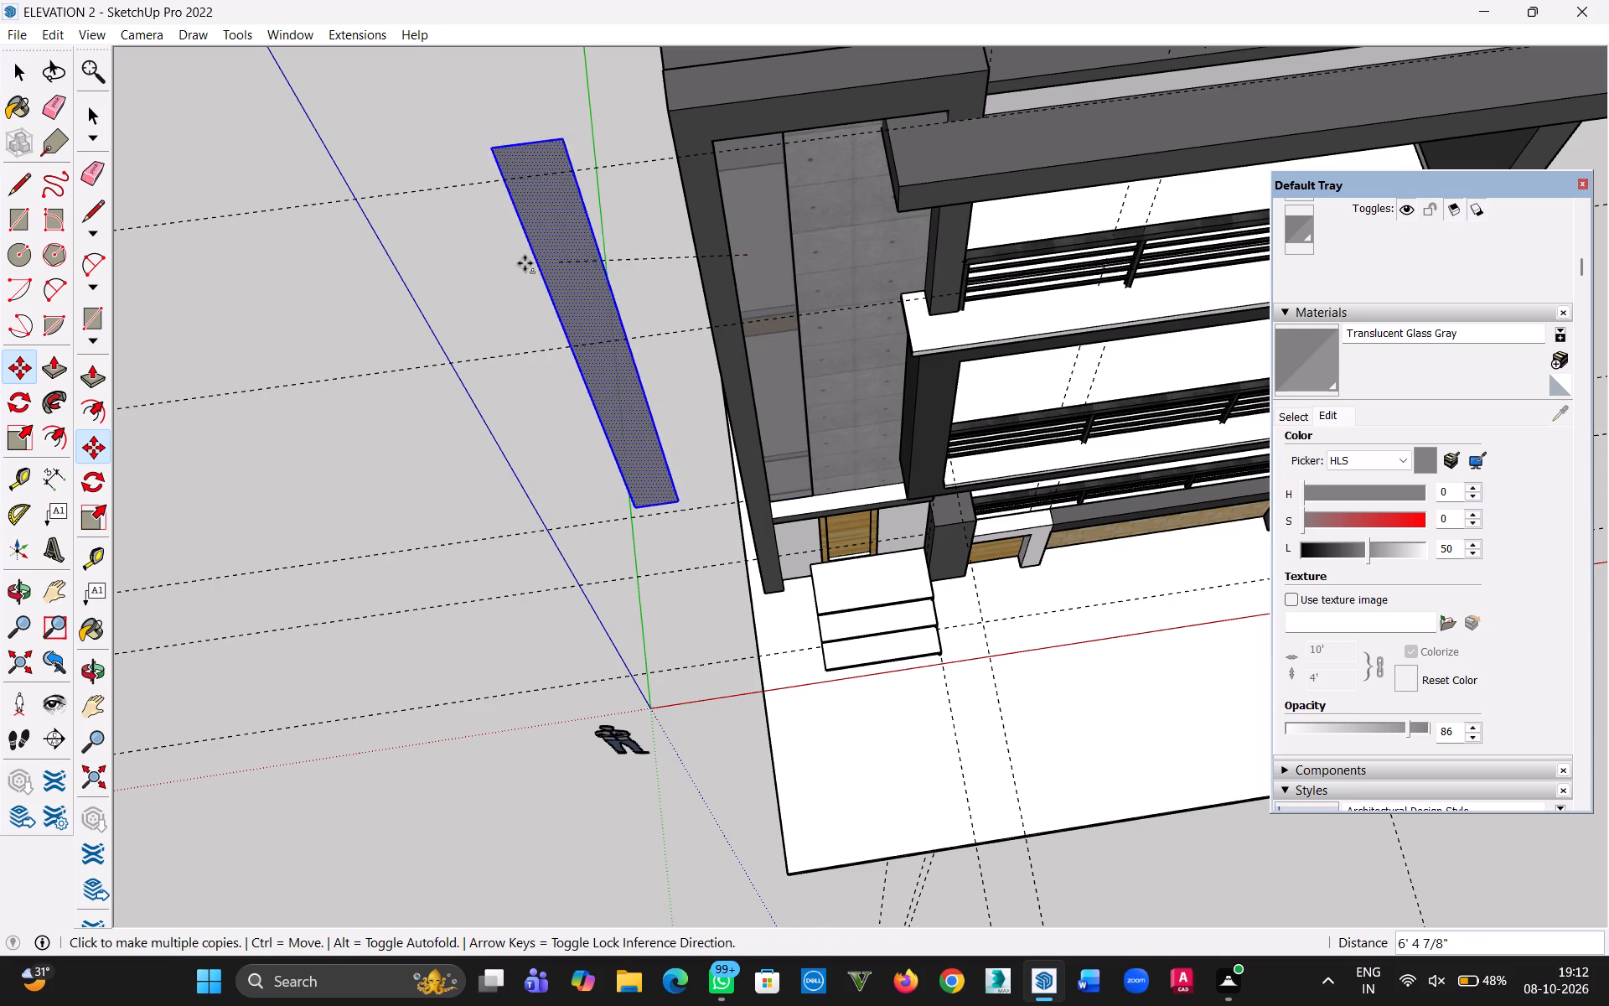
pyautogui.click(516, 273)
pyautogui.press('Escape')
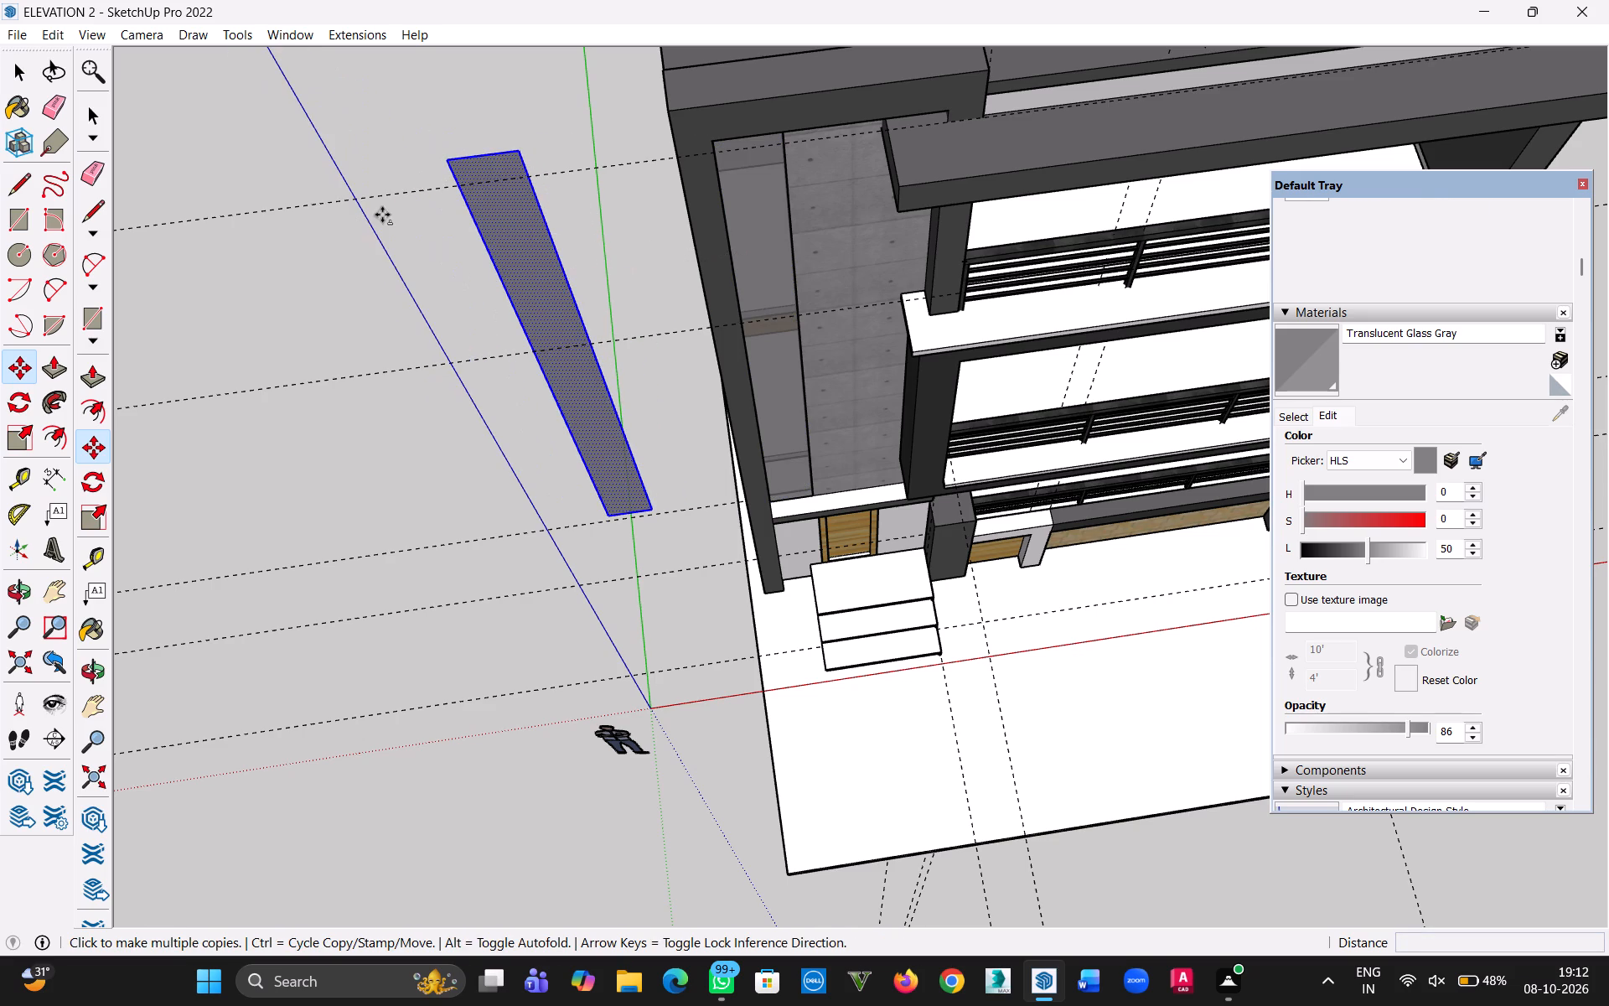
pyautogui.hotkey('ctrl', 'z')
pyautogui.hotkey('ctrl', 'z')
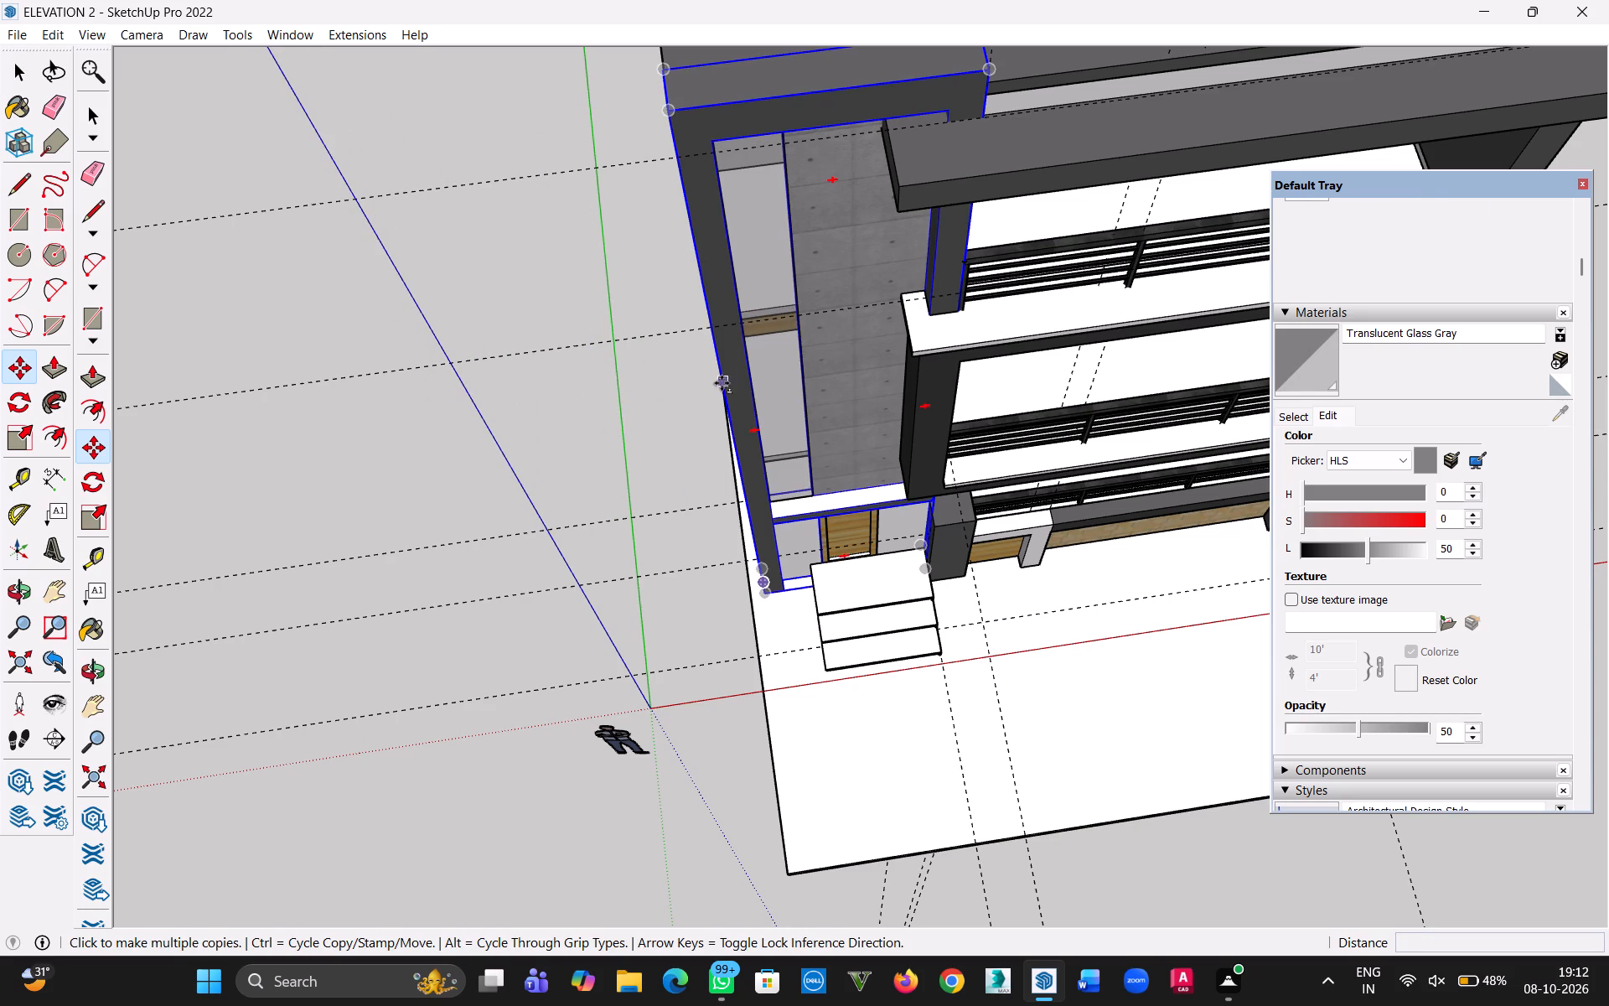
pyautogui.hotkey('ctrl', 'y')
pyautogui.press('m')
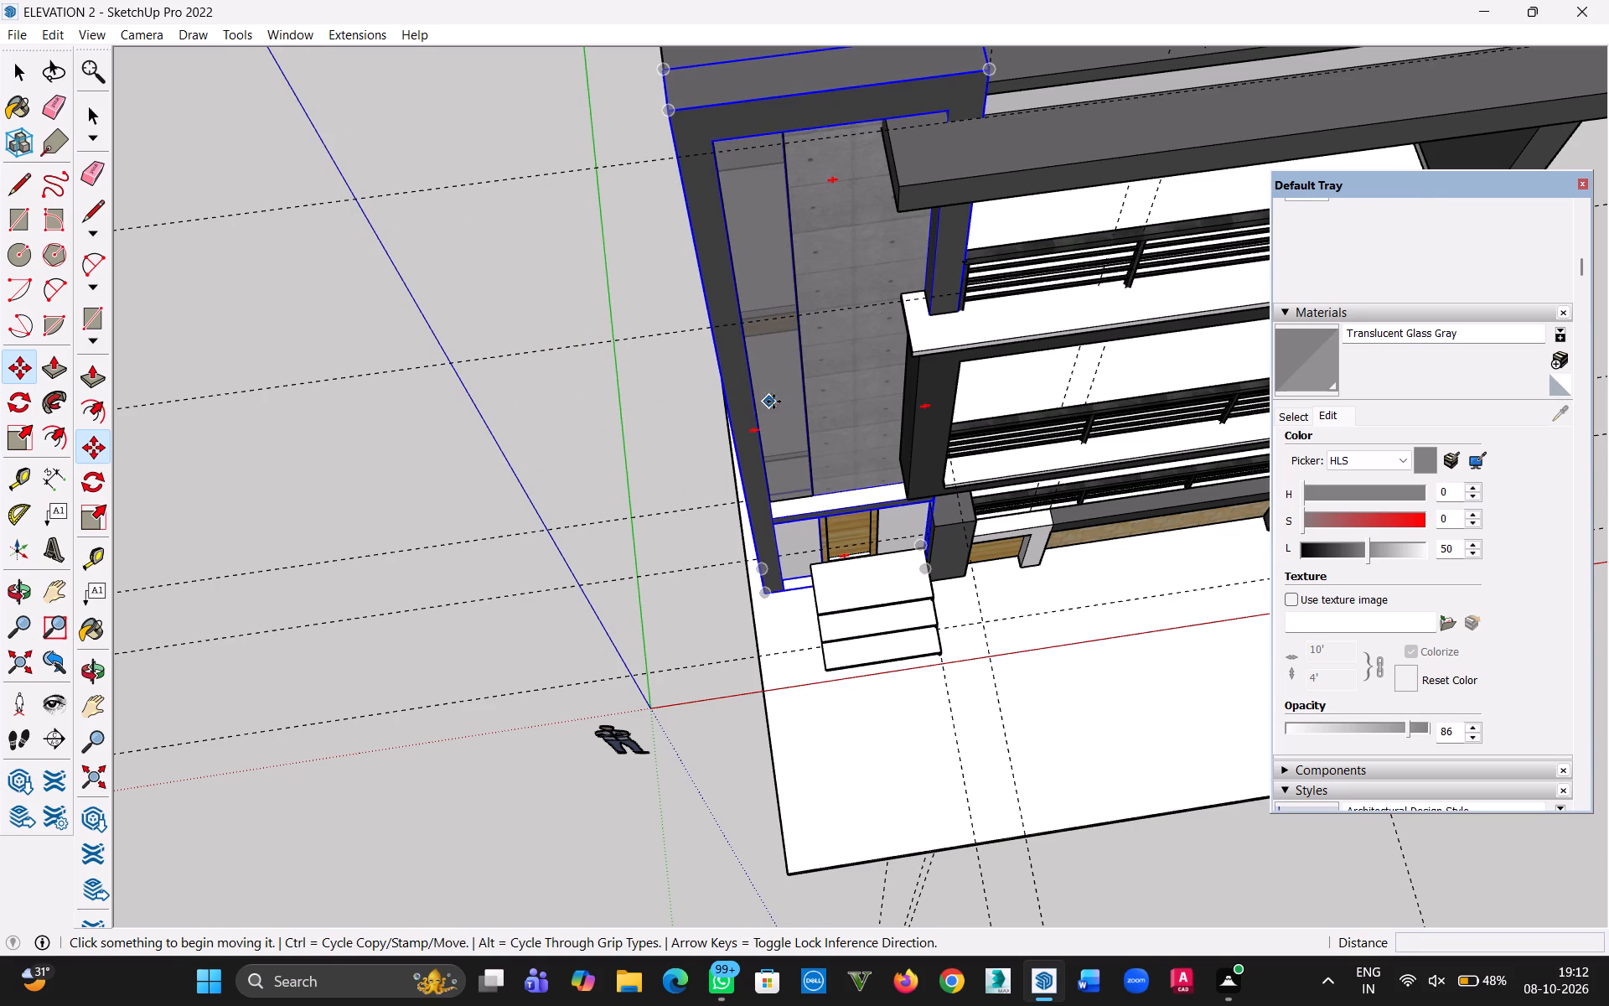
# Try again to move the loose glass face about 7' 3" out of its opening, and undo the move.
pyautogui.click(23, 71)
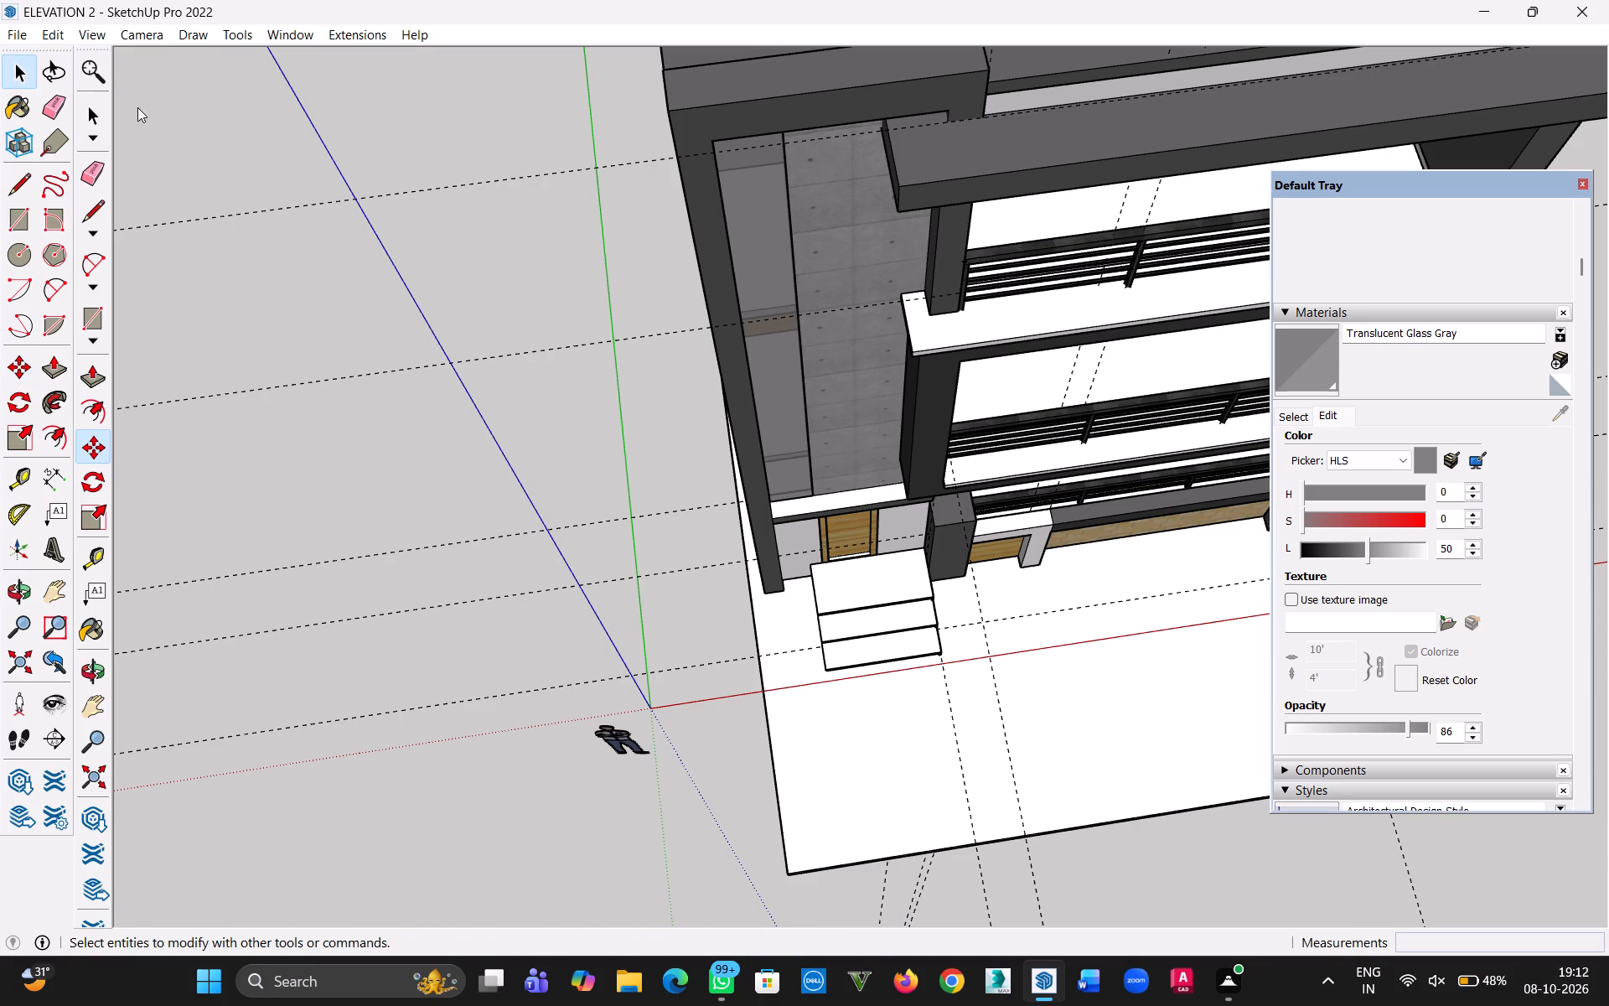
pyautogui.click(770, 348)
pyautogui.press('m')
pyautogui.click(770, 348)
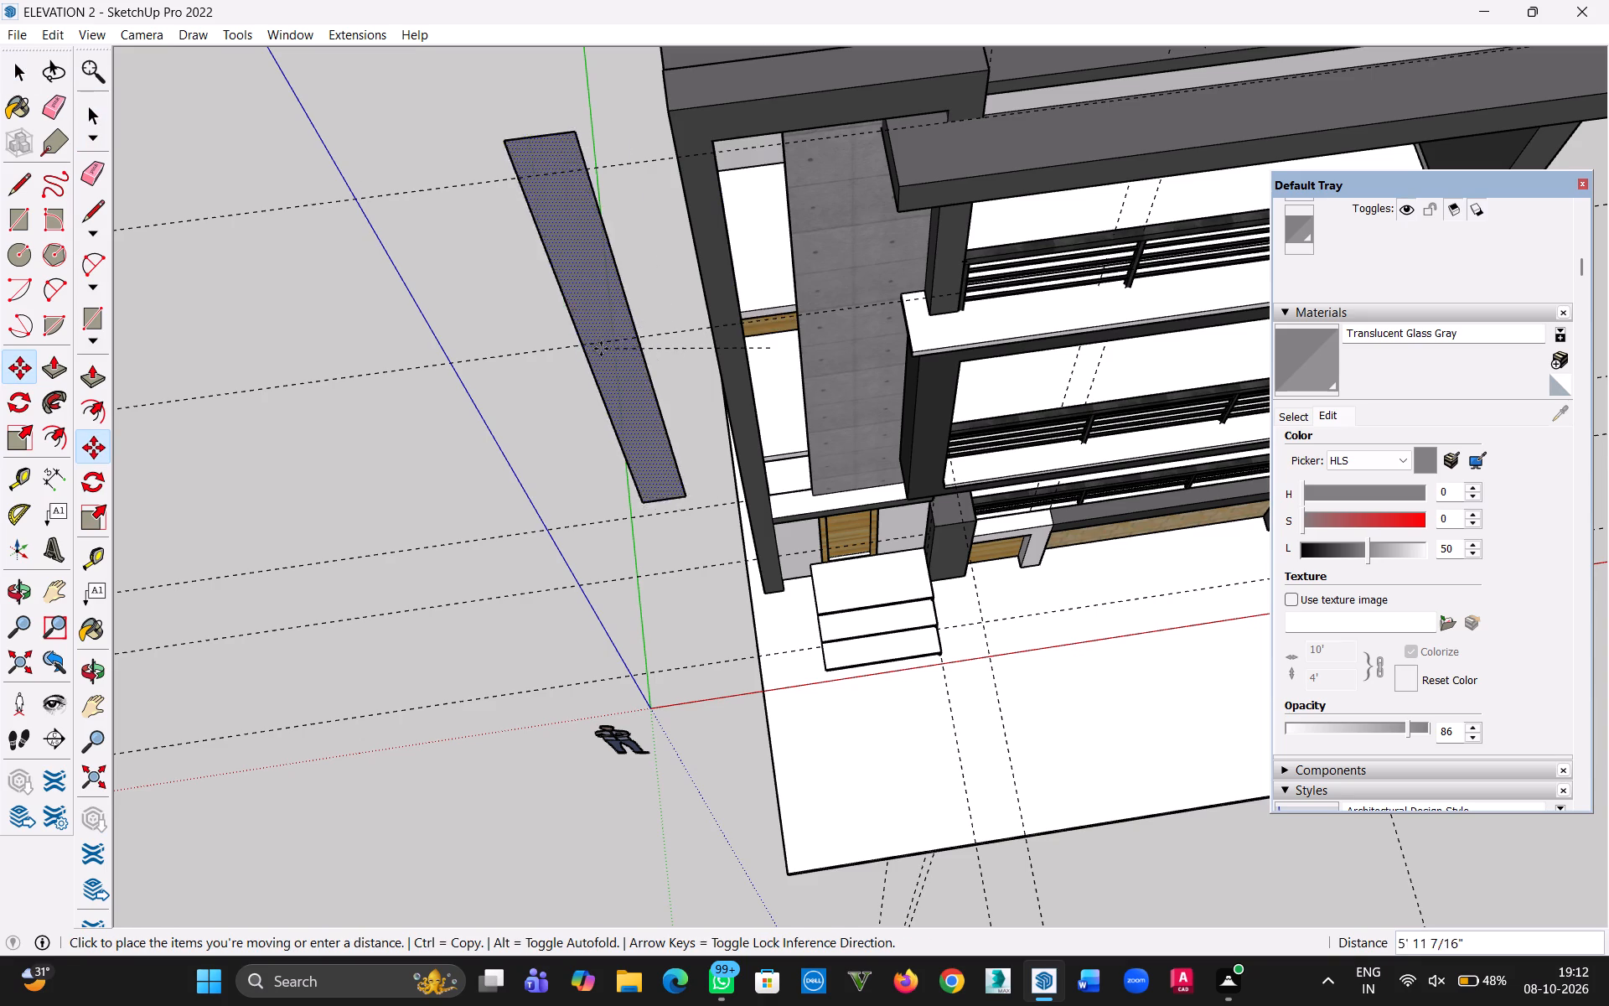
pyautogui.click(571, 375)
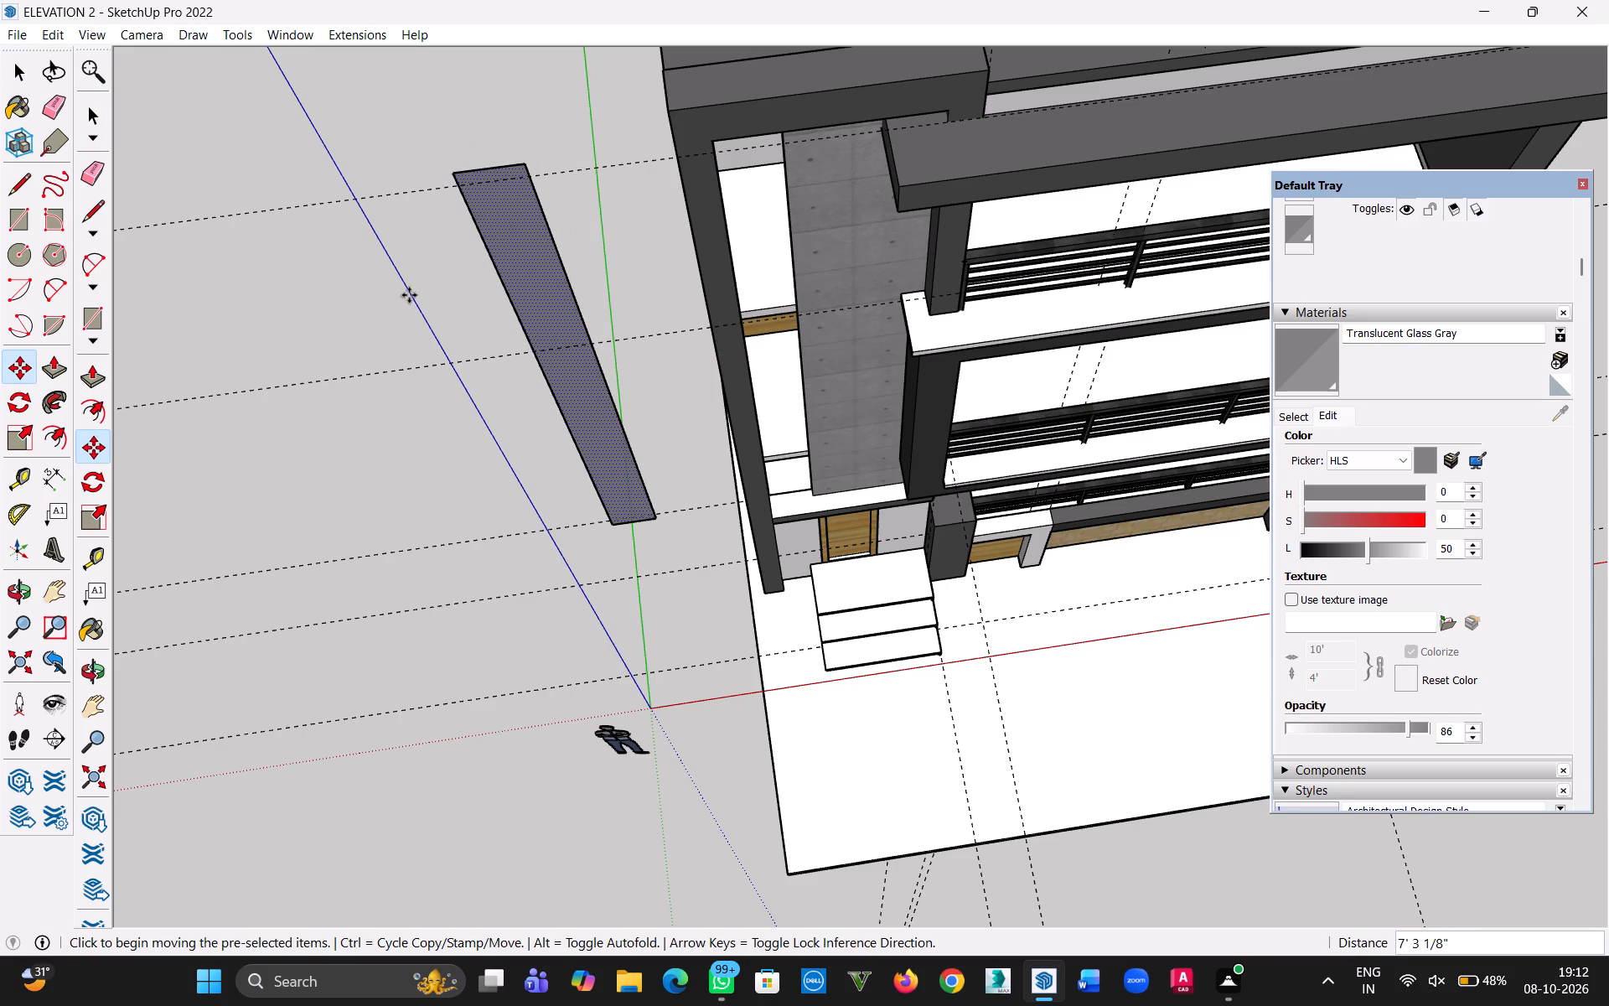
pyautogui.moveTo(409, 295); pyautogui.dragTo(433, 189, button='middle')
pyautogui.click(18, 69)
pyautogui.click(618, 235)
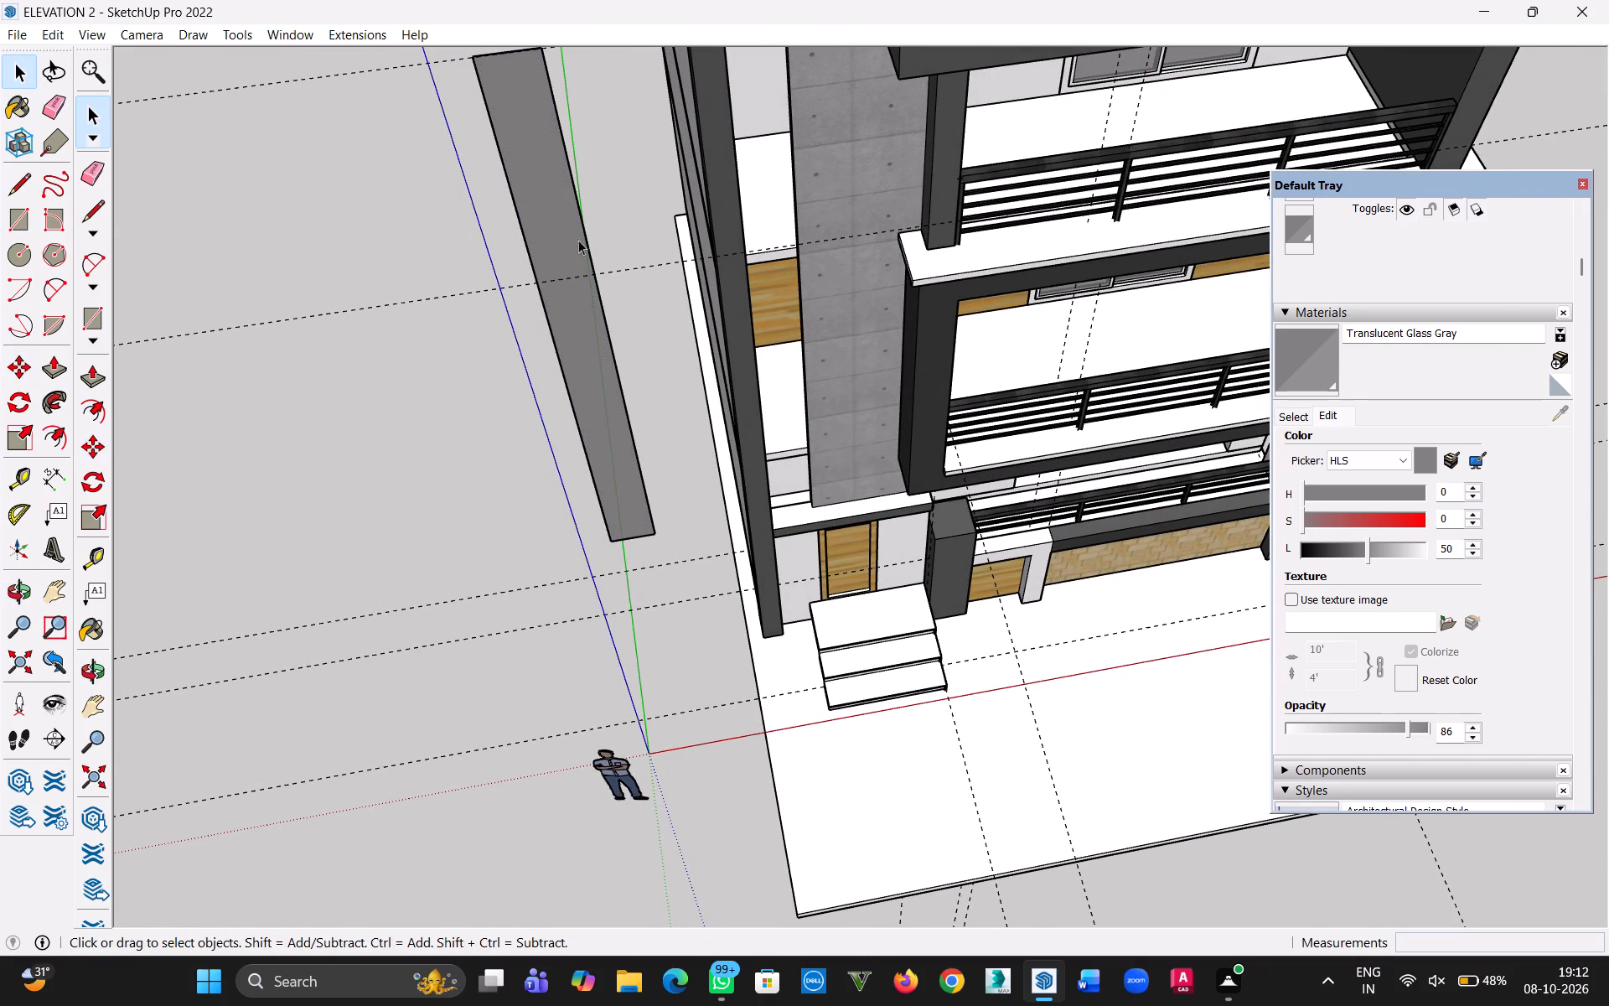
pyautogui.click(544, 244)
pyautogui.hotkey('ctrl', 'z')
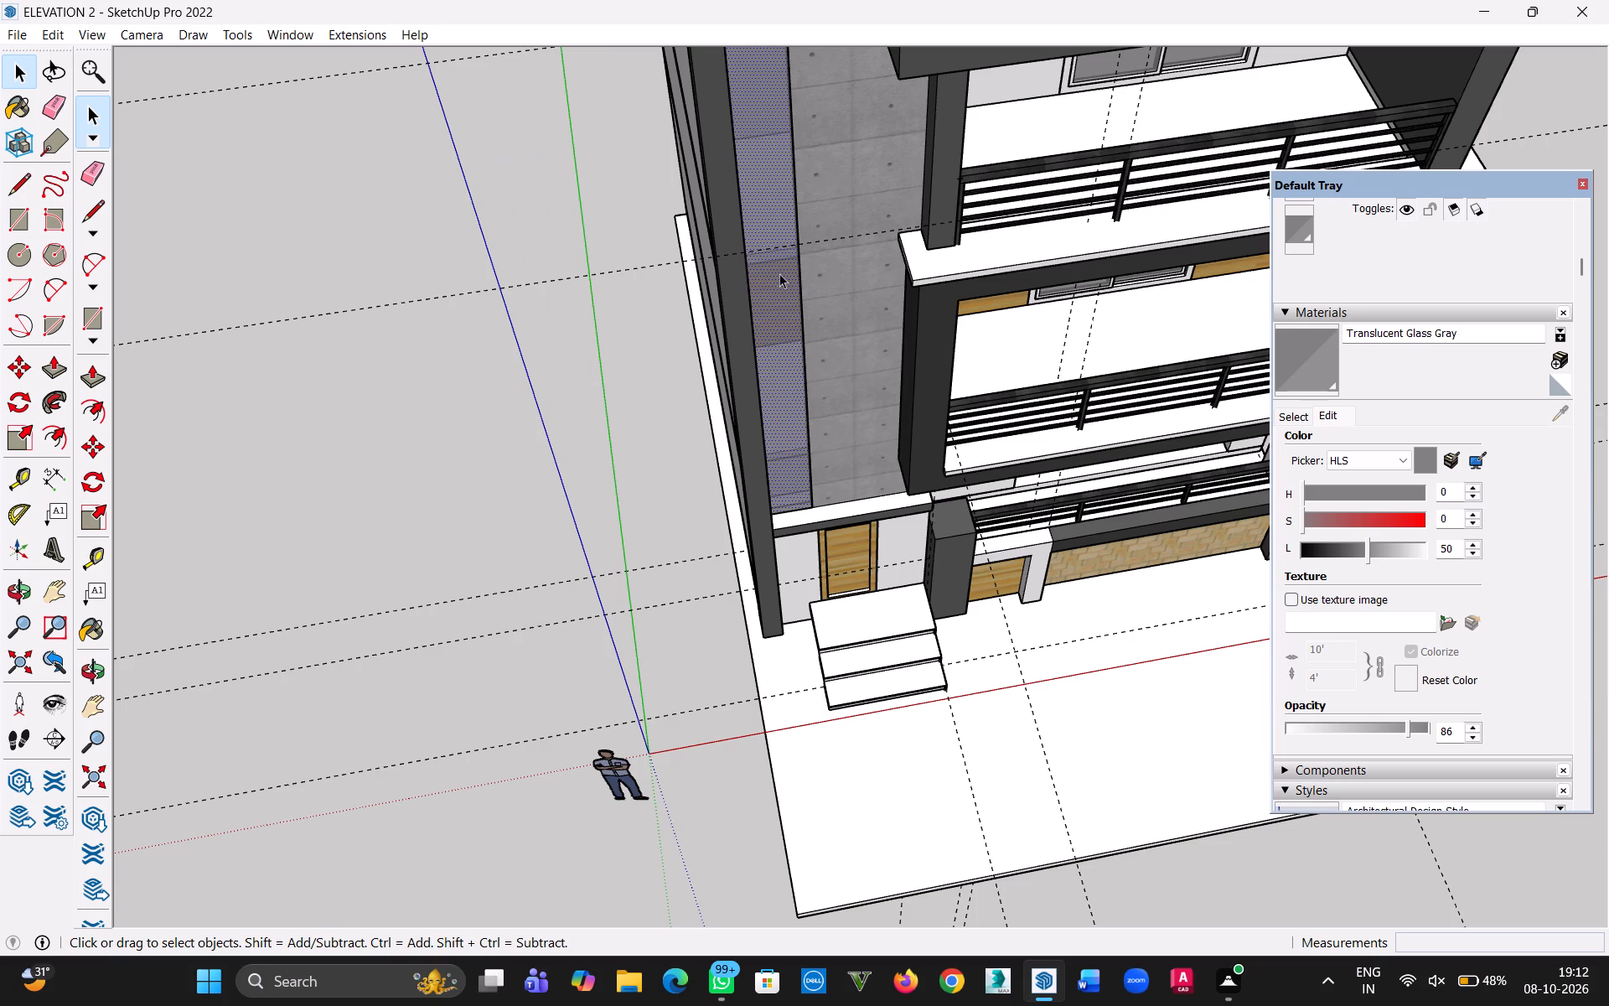
# Group the glass panel's face with its edges and move the group about 14' 3" out into the open space beside the building.
pyautogui.tripleClick(780, 290)
pyautogui.rightClick(780, 290)
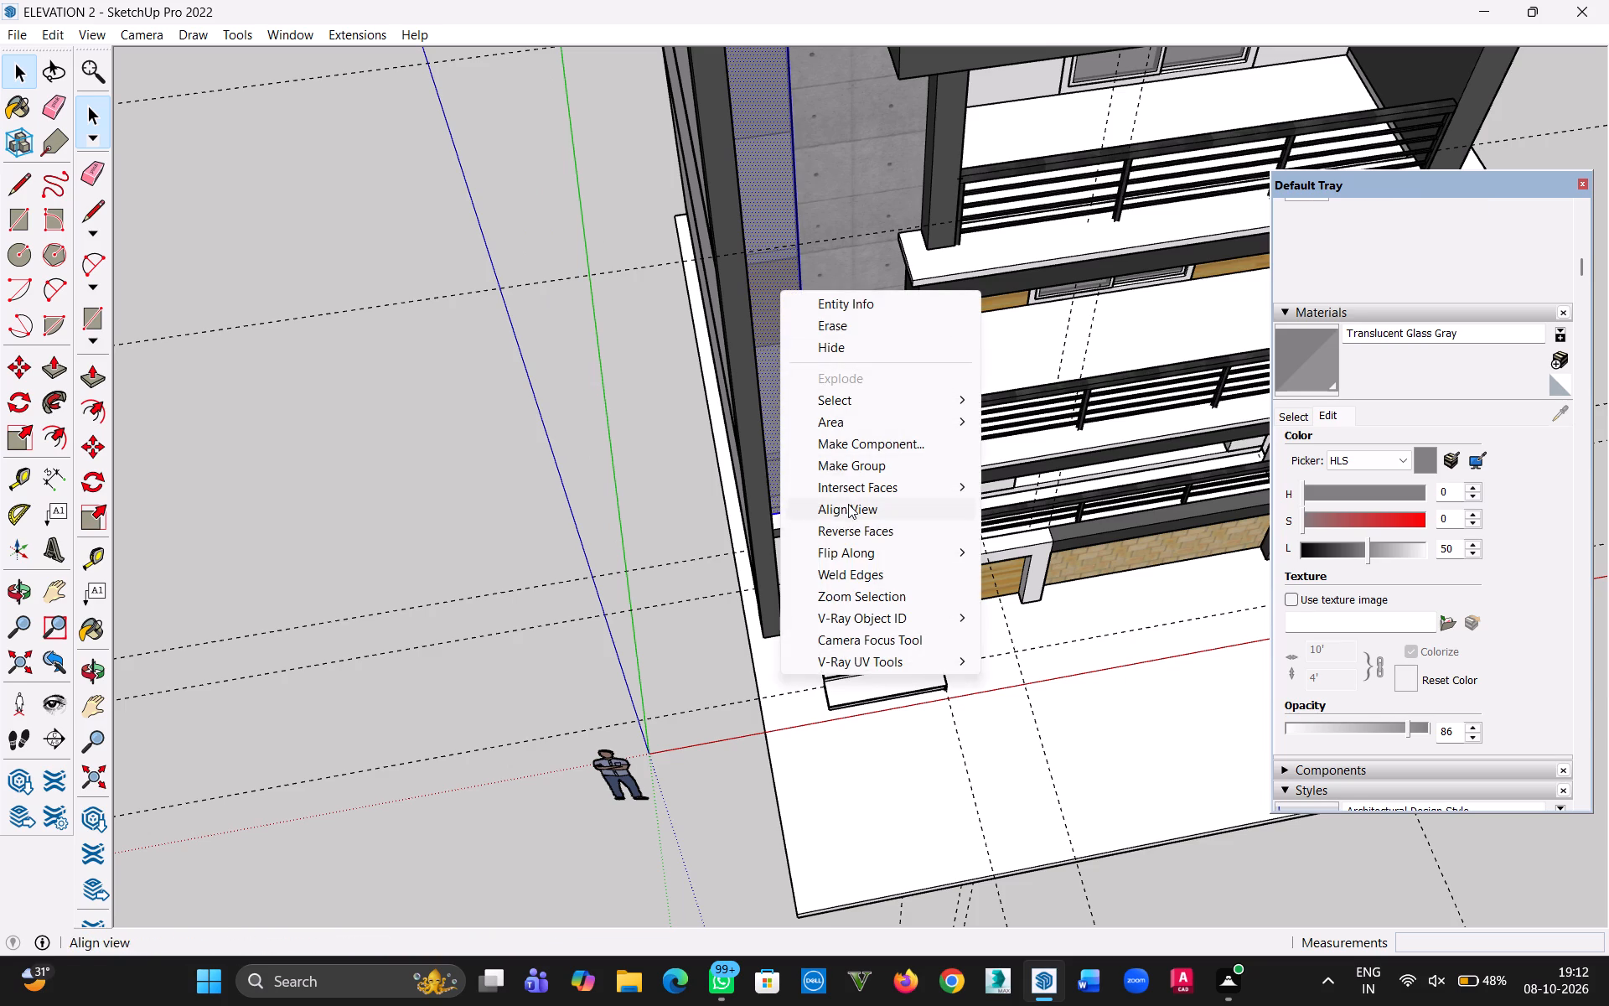
pyautogui.click(842, 467)
pyautogui.press('m')
pyautogui.click(787, 423)
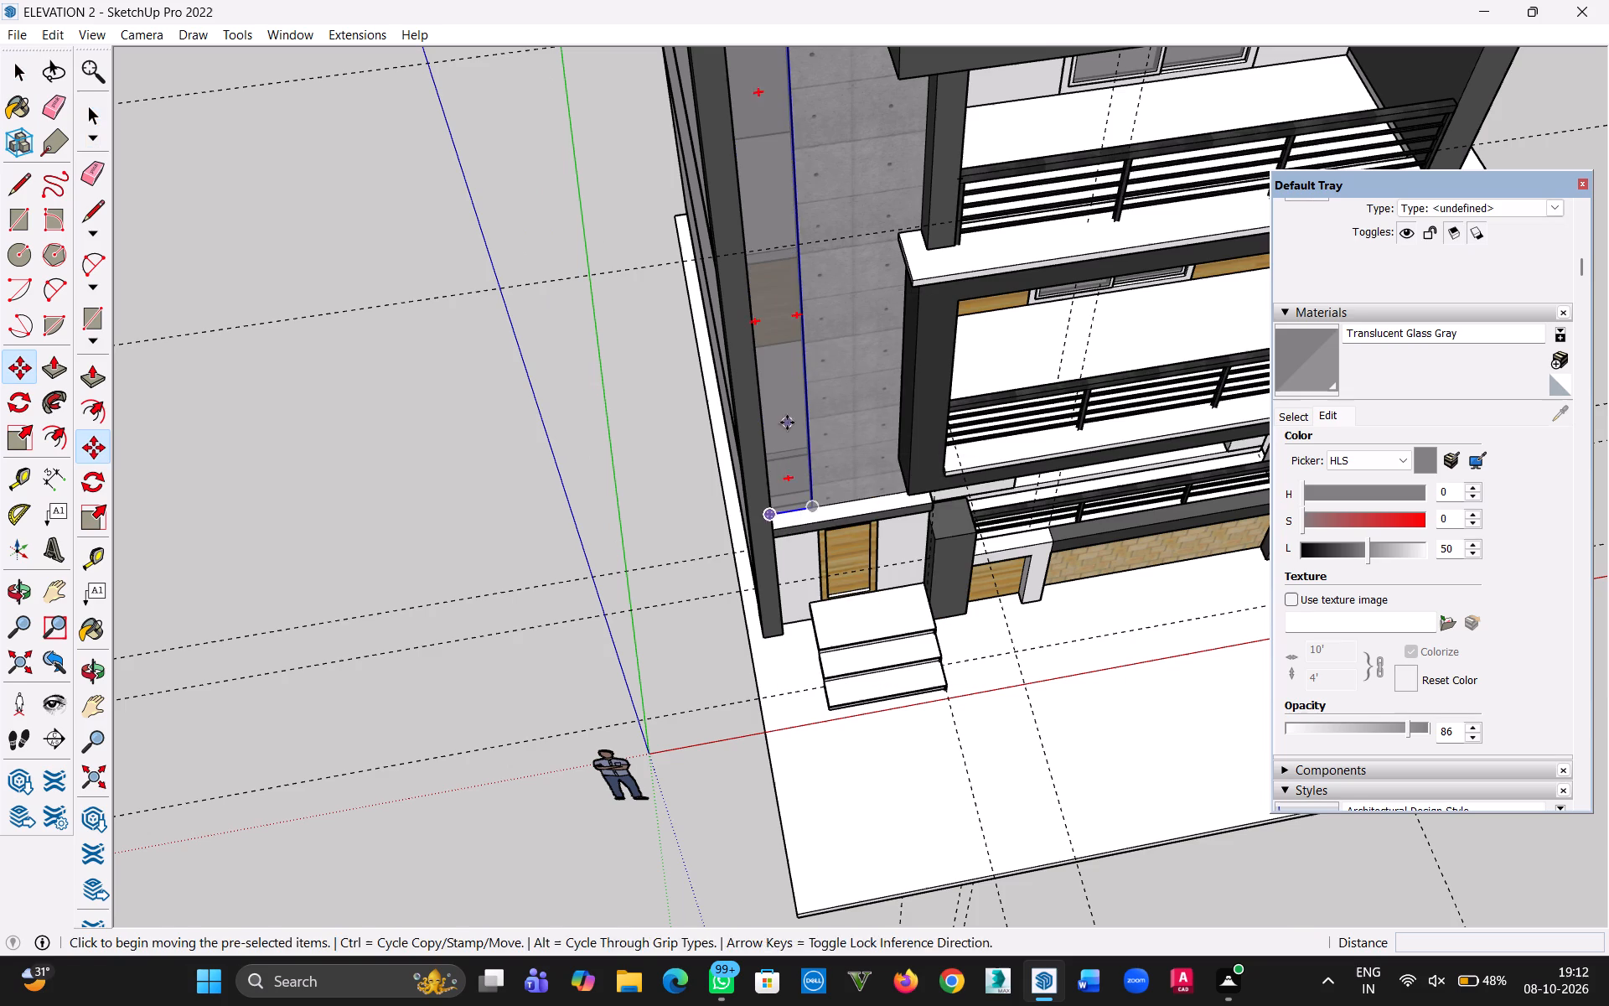
pyautogui.click(445, 508)
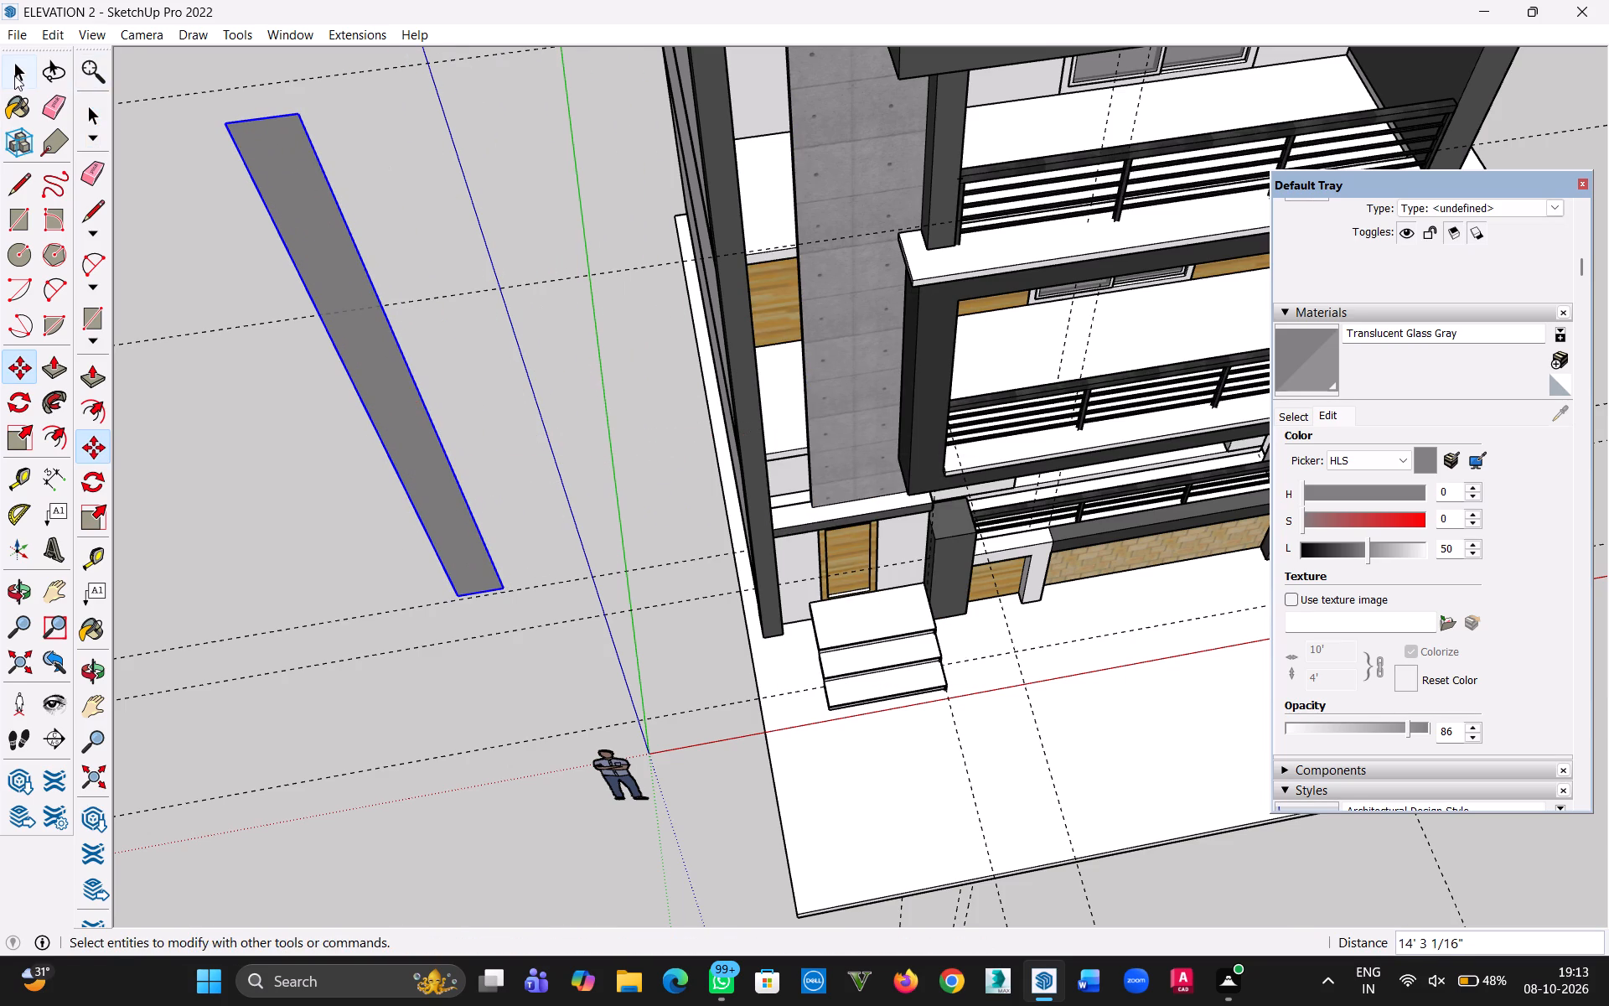
pyautogui.click(13, 75)
pyautogui.click(381, 158)
# Inside the glass panel group, offset the face's outline 1" inward to form a border.
pyautogui.moveTo(404, 196); pyautogui.dragTo(458, 101, button='middle')
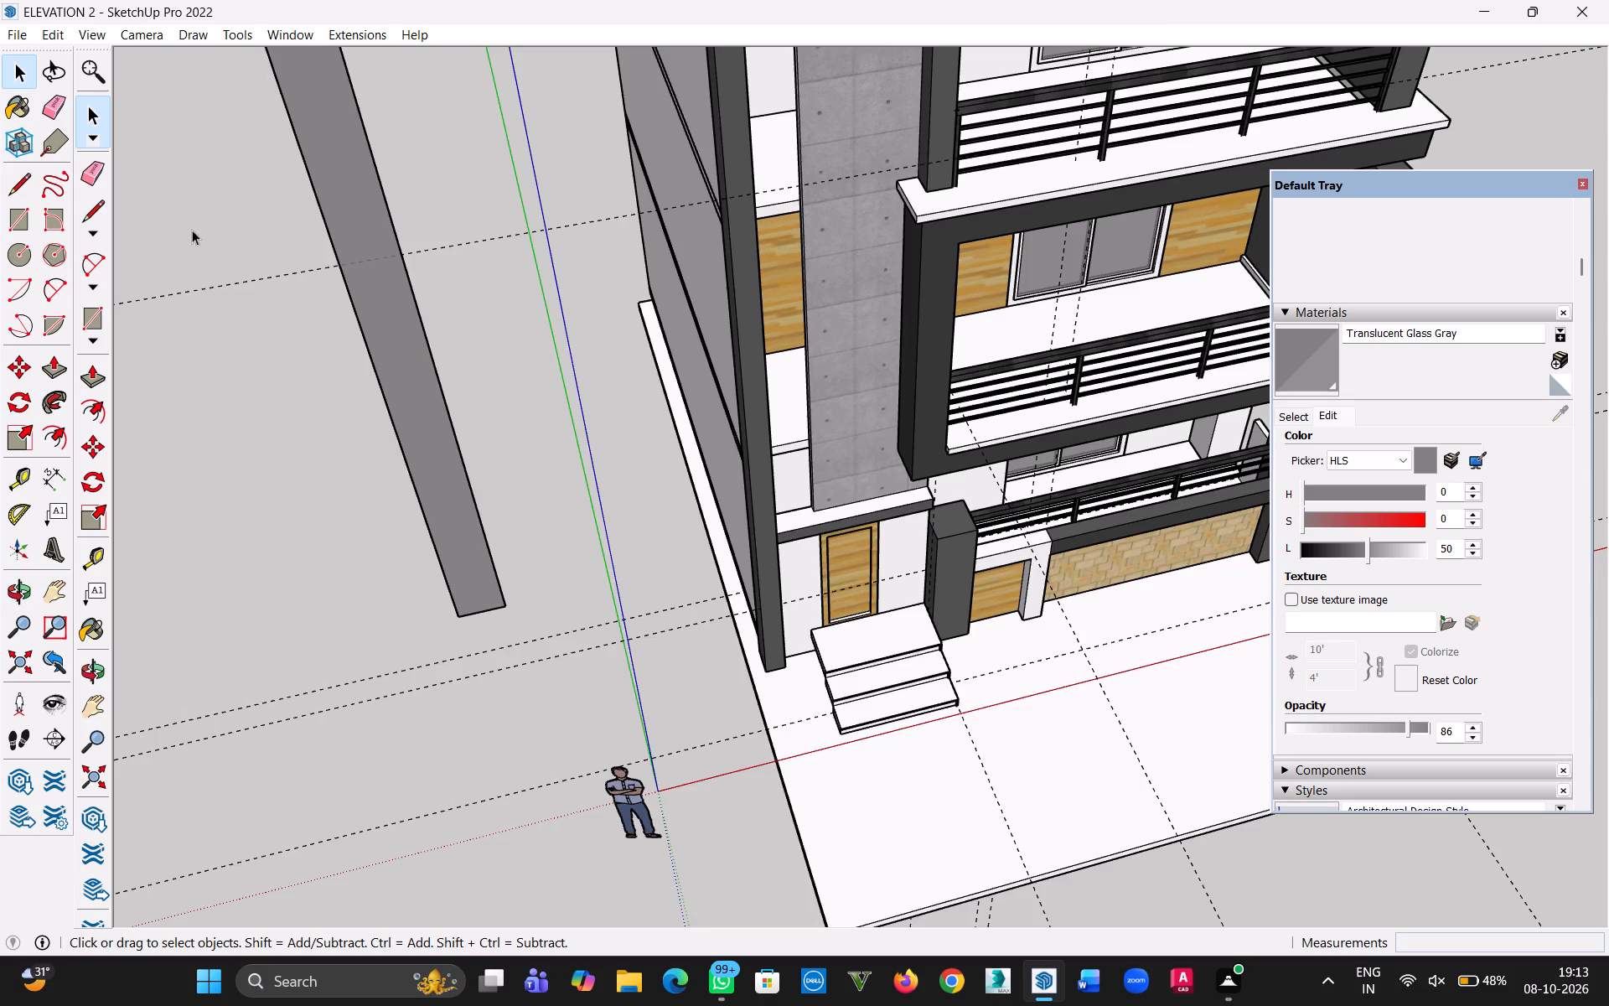
pyautogui.scroll(-3, 197, 272)
pyautogui.click(54, 430)
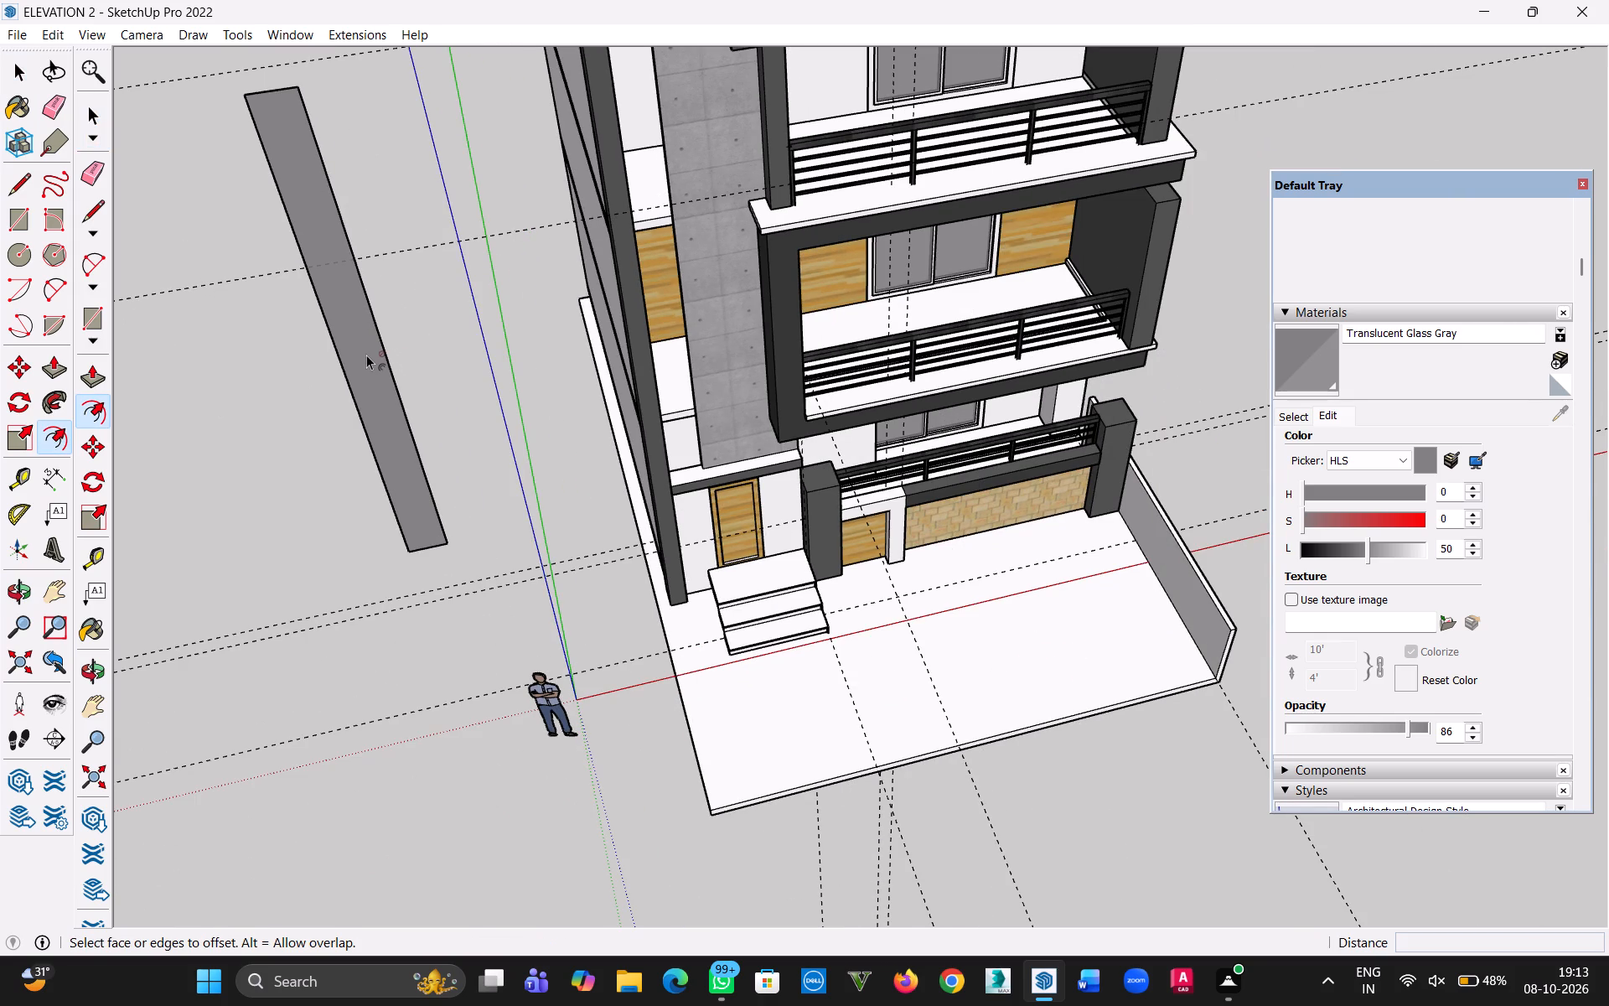
pyautogui.click(366, 355)
pyautogui.click(21, 75)
pyautogui.doubleClick(316, 245)
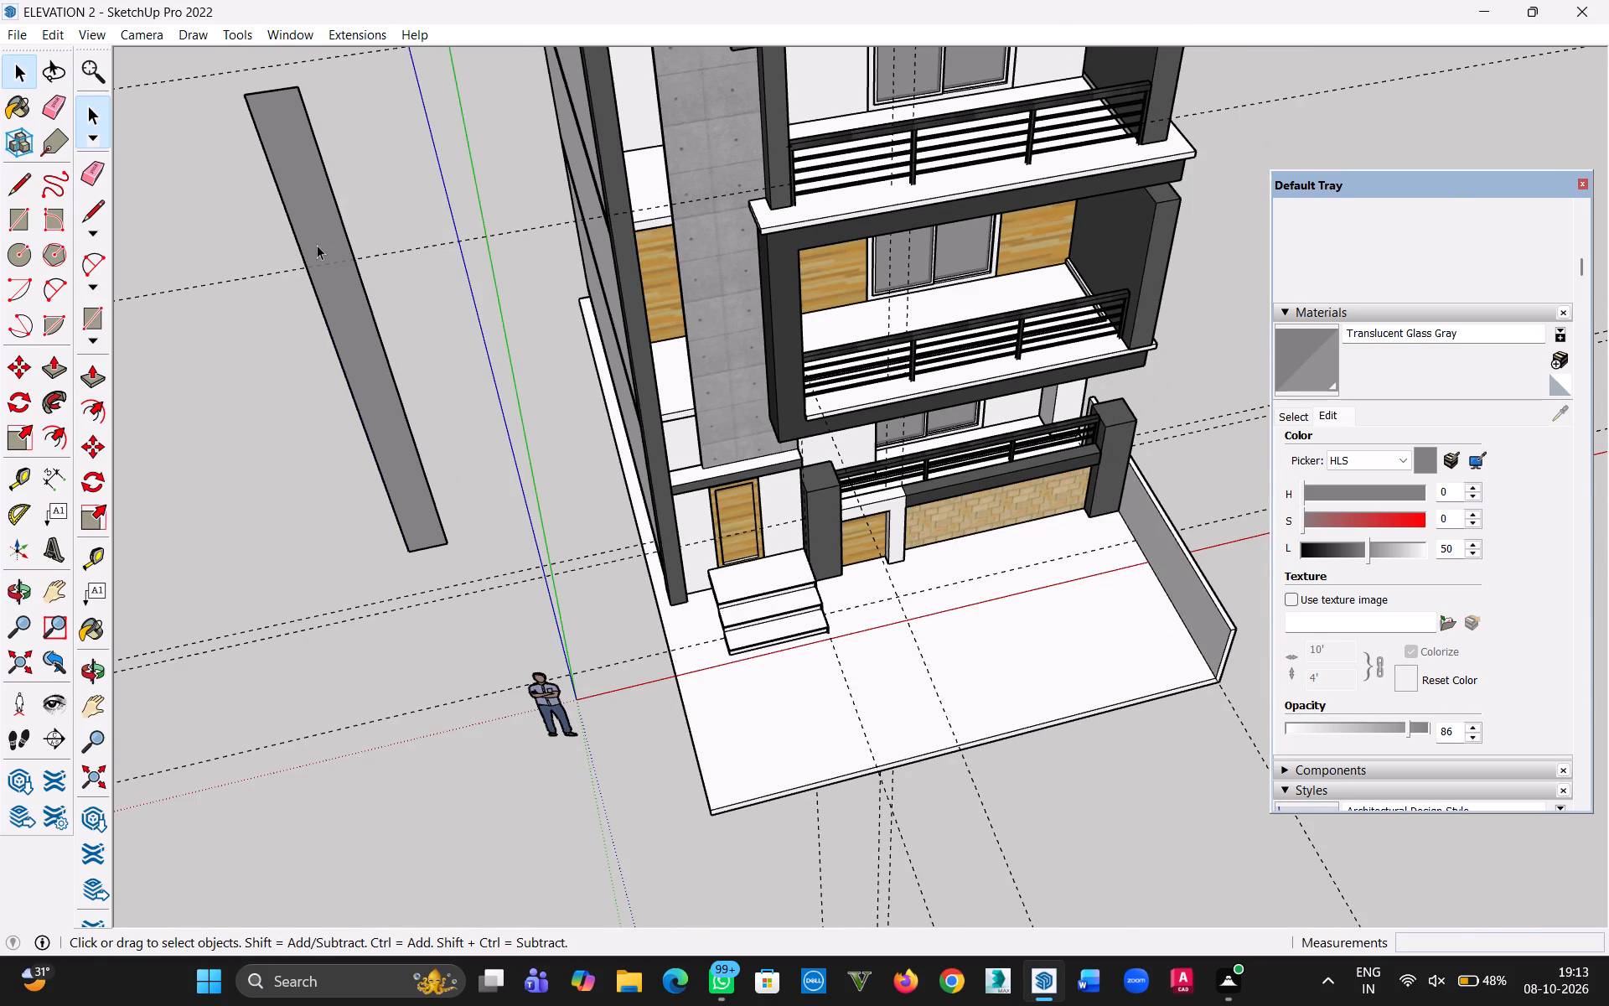
pyautogui.scroll(3, 391, 353)
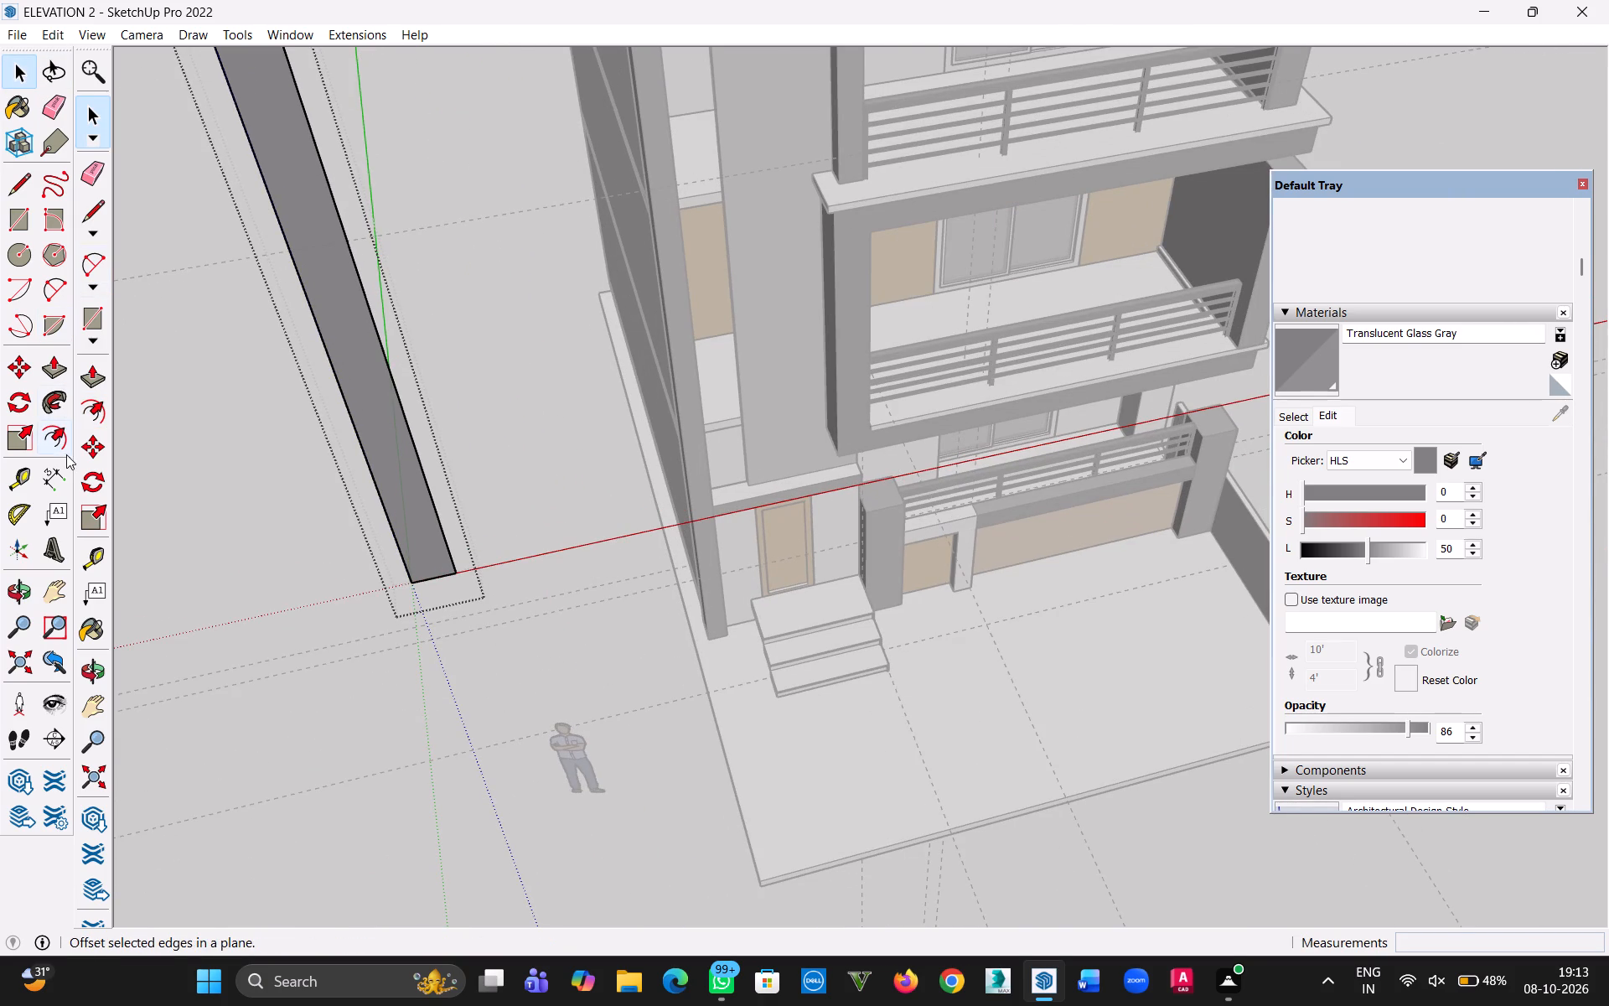
pyautogui.click(55, 438)
pyautogui.click(381, 362)
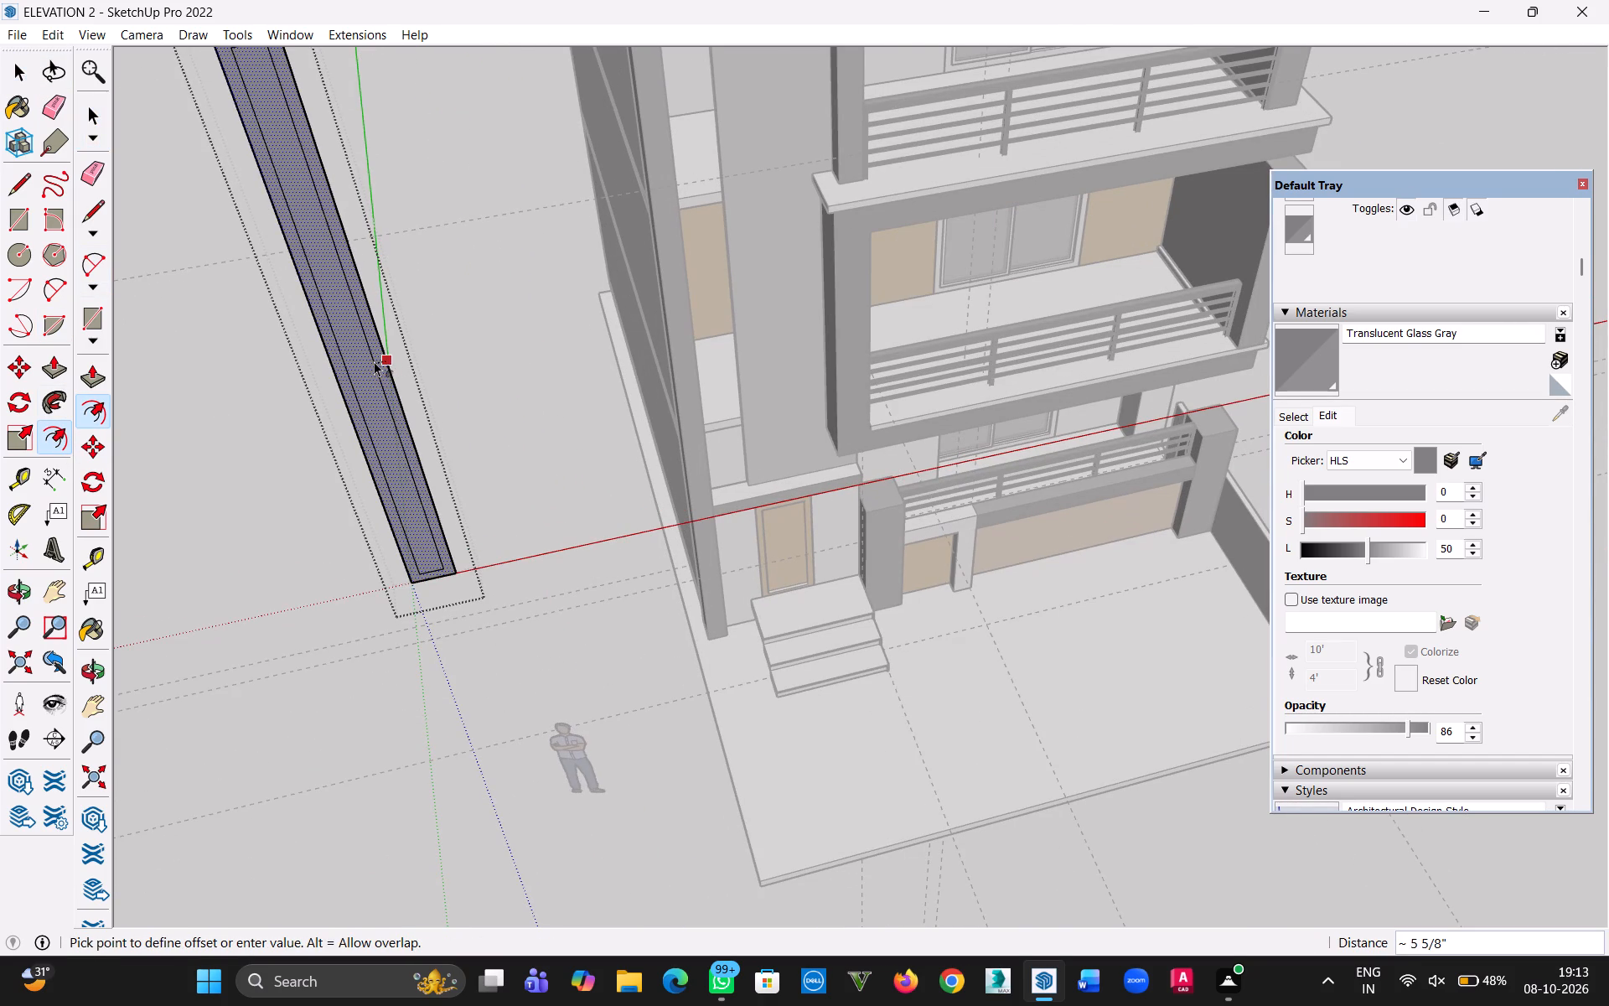
pyautogui.press('1')
pyautogui.hotkey('shift', '"')
pyautogui.press('Return')
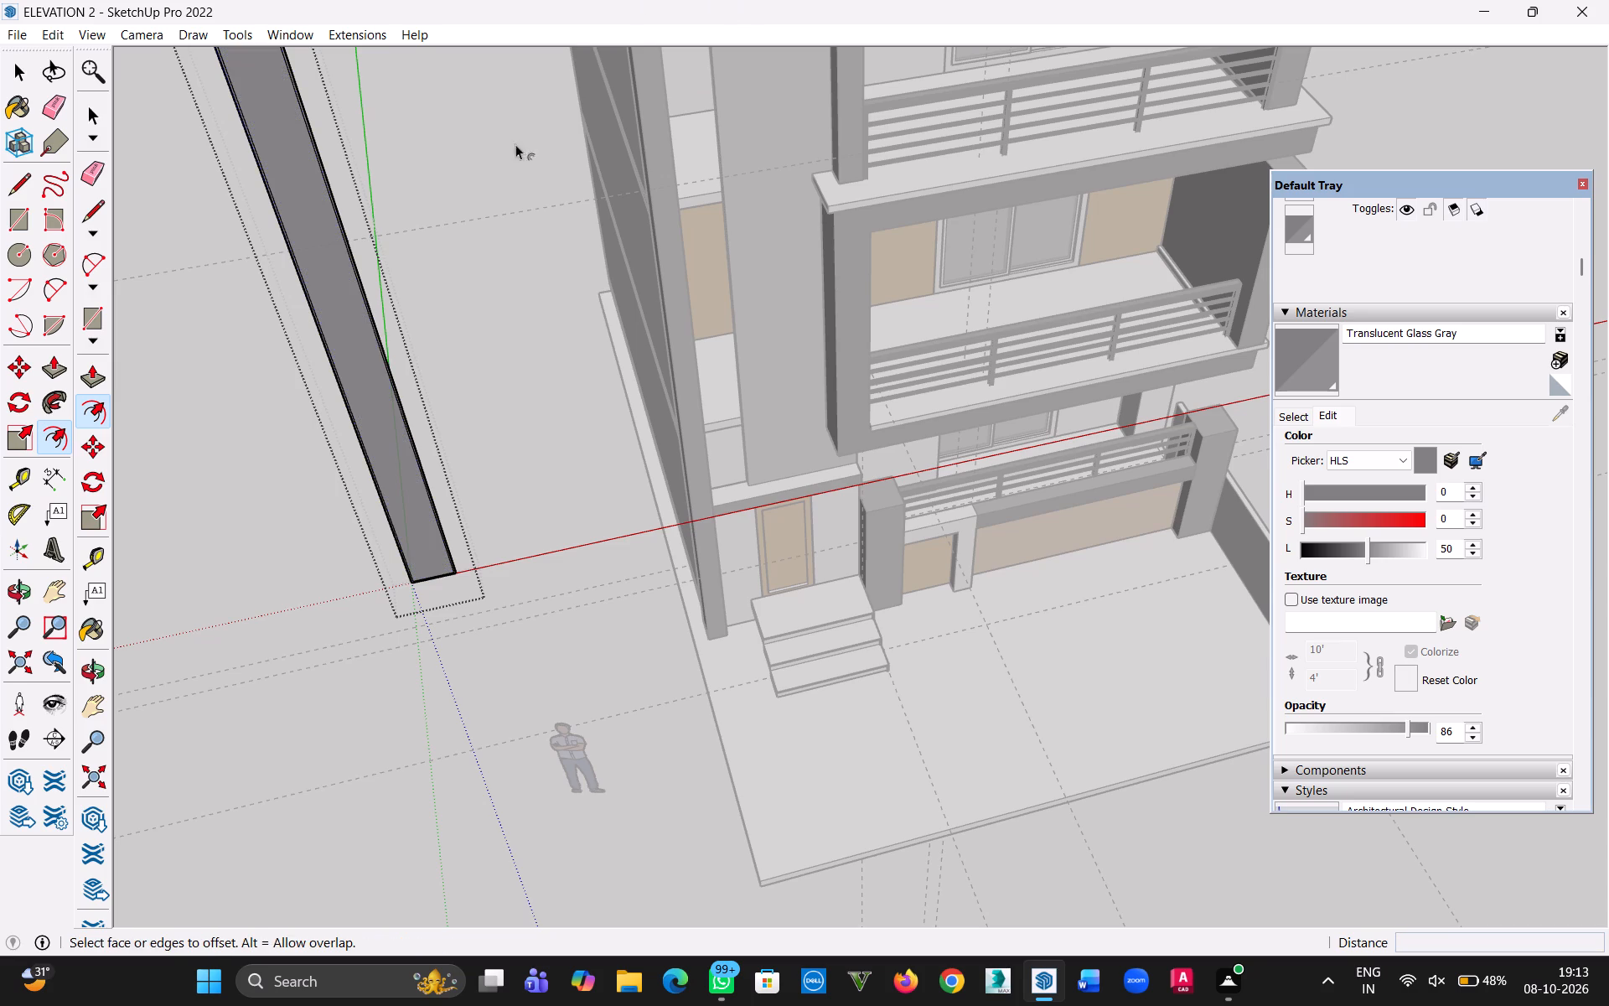
pyautogui.click(15, 75)
pyautogui.click(486, 411)
# Examine the glass panel and its narrow border from the front and close up at the upper end.
pyautogui.moveTo(430, 427); pyautogui.dragTo(437, 427, button='middle')
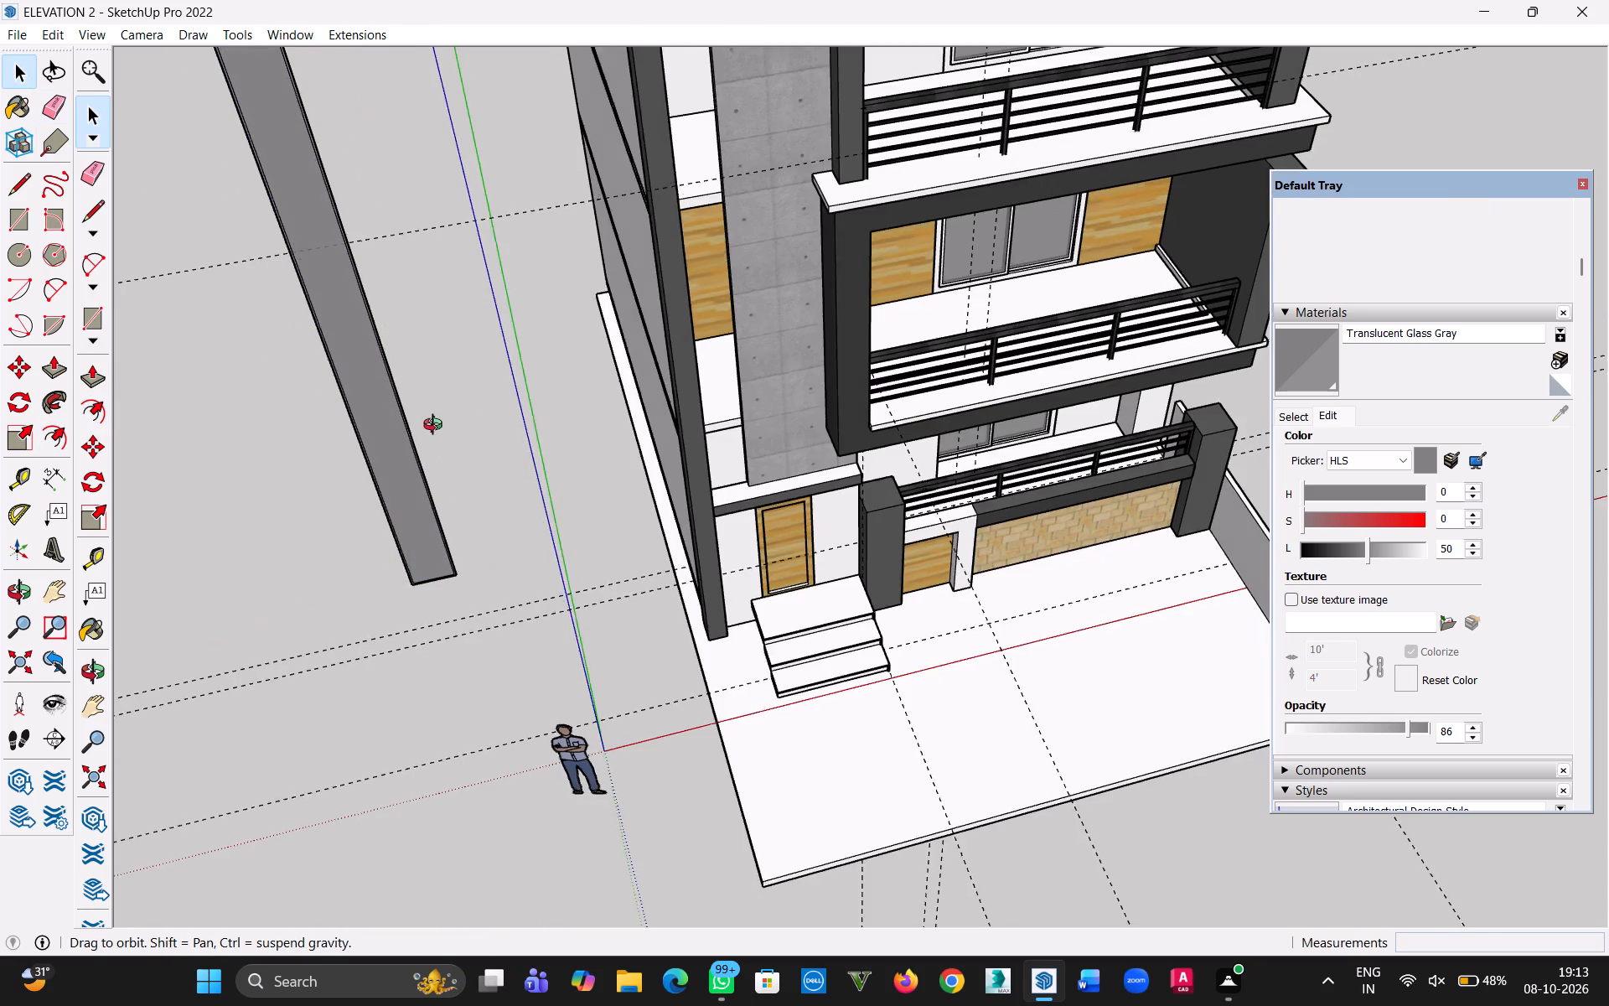
pyautogui.moveTo(437, 427); pyautogui.dragTo(628, 418, button='middle')
pyautogui.moveTo(484, 415); pyautogui.dragTo(356, 385, button='middle')
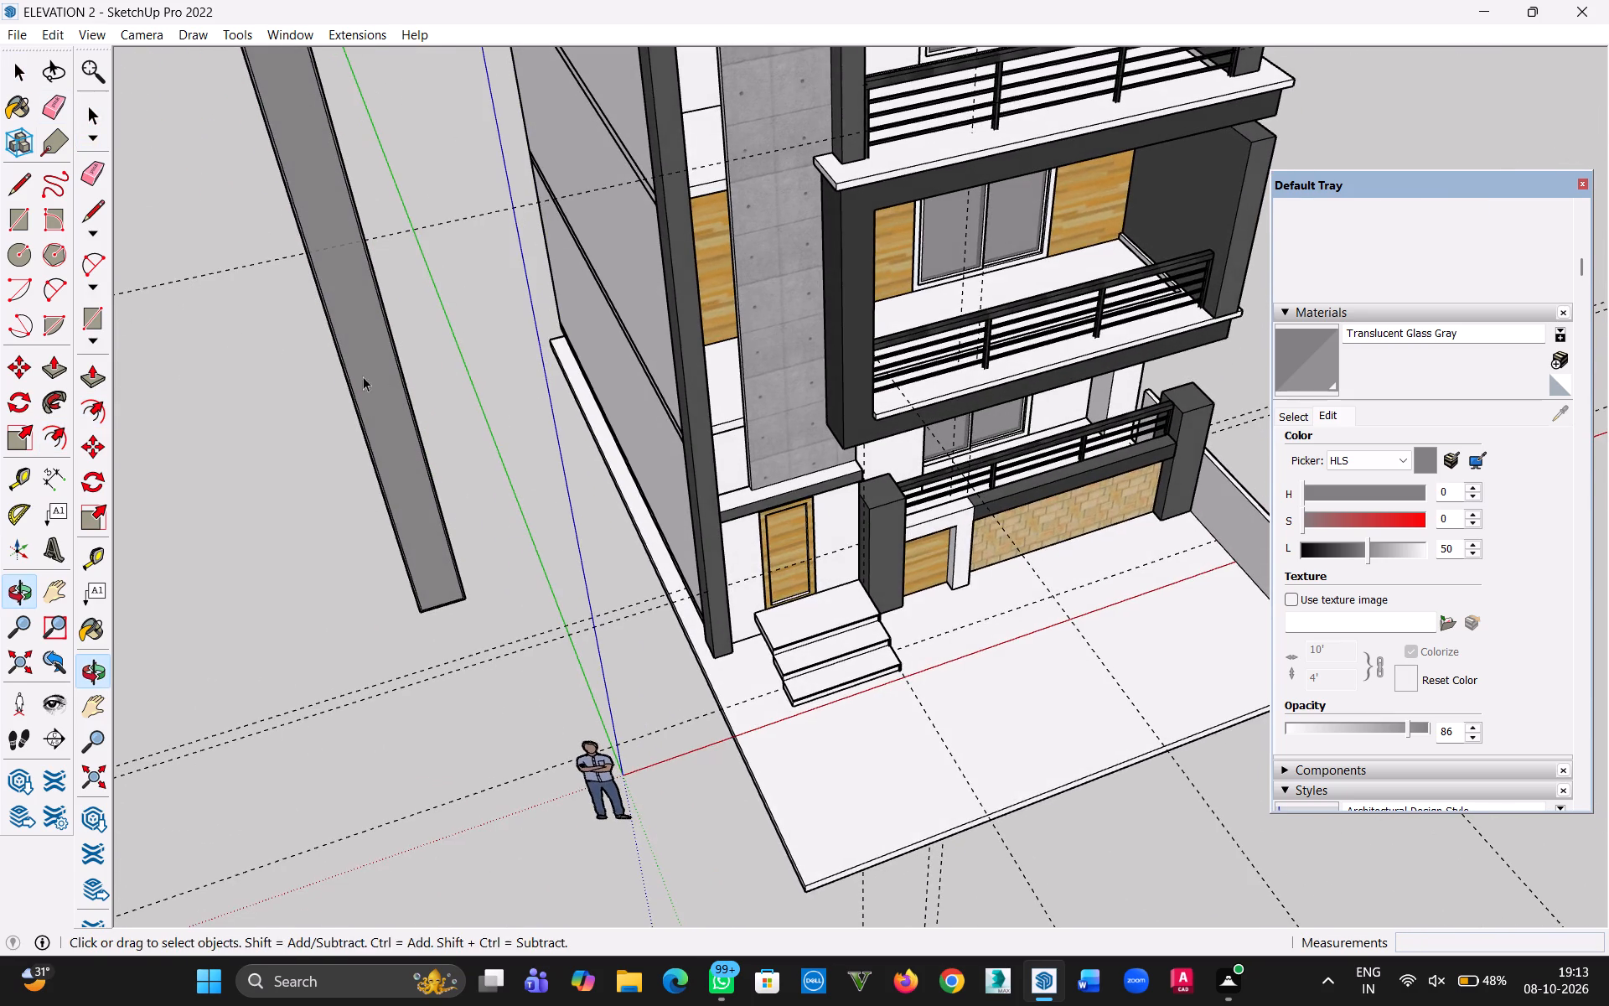
pyautogui.press('h')
pyautogui.moveTo(484, 401); pyautogui.dragTo(694, 619)
pyautogui.moveTo(655, 617); pyautogui.dragTo(548, 375, button='middle')
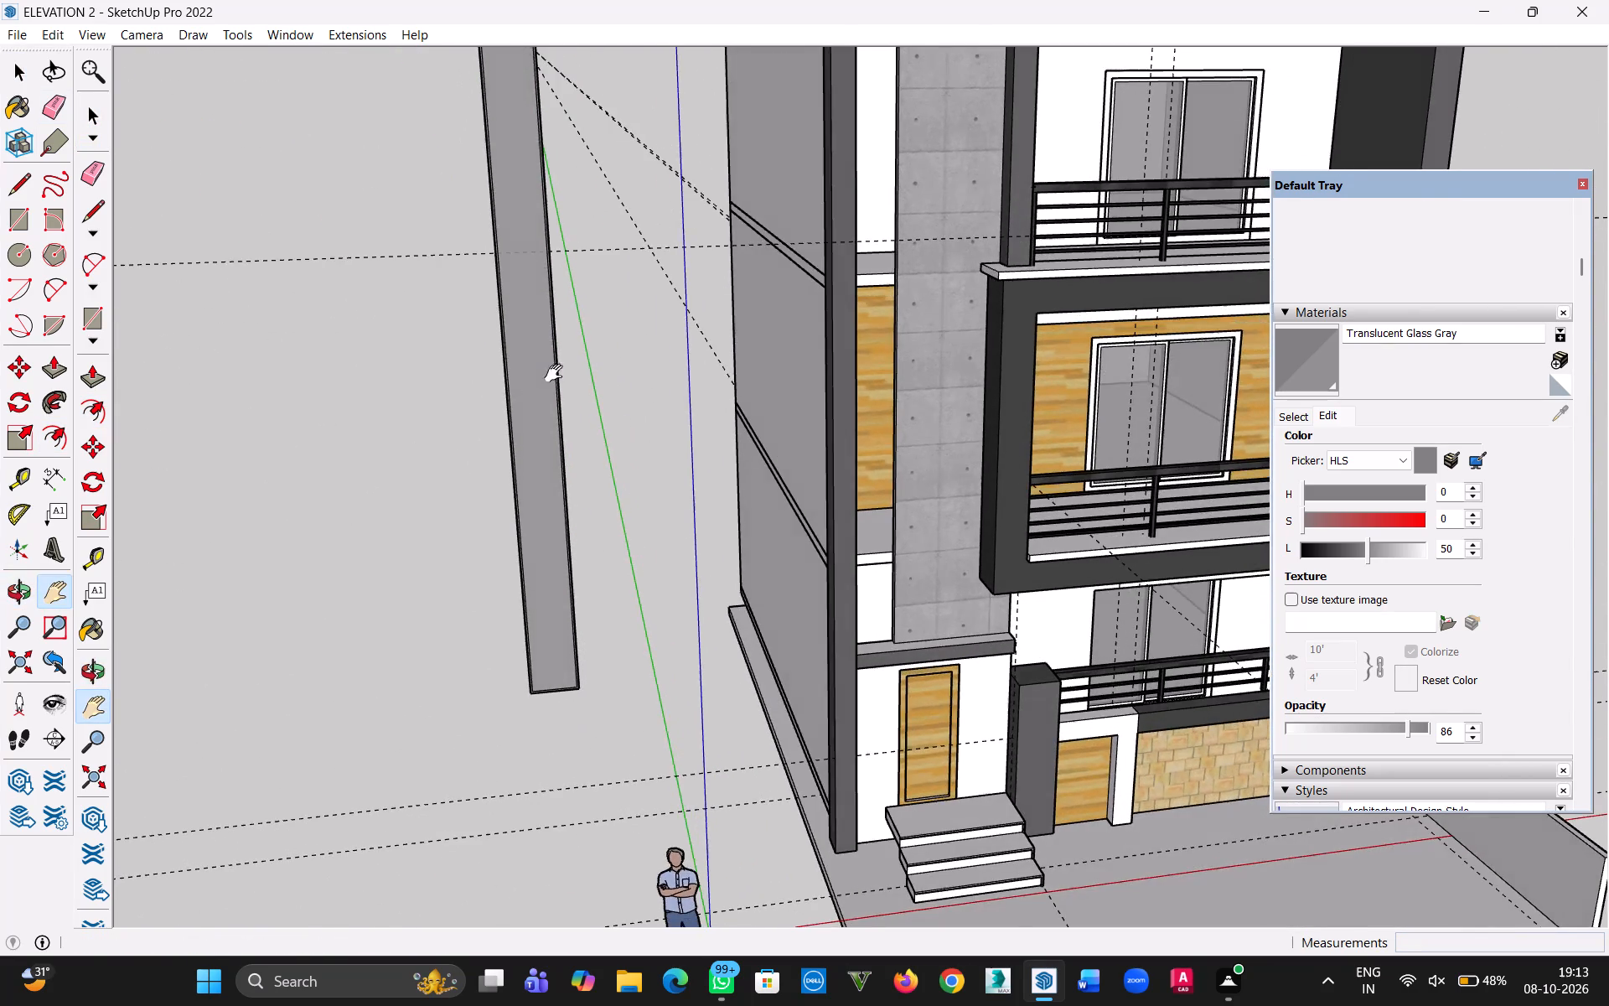
pyautogui.scroll(-3, 566, 376)
pyautogui.click(405, 236)
pyautogui.scroll(5, 565, 210)
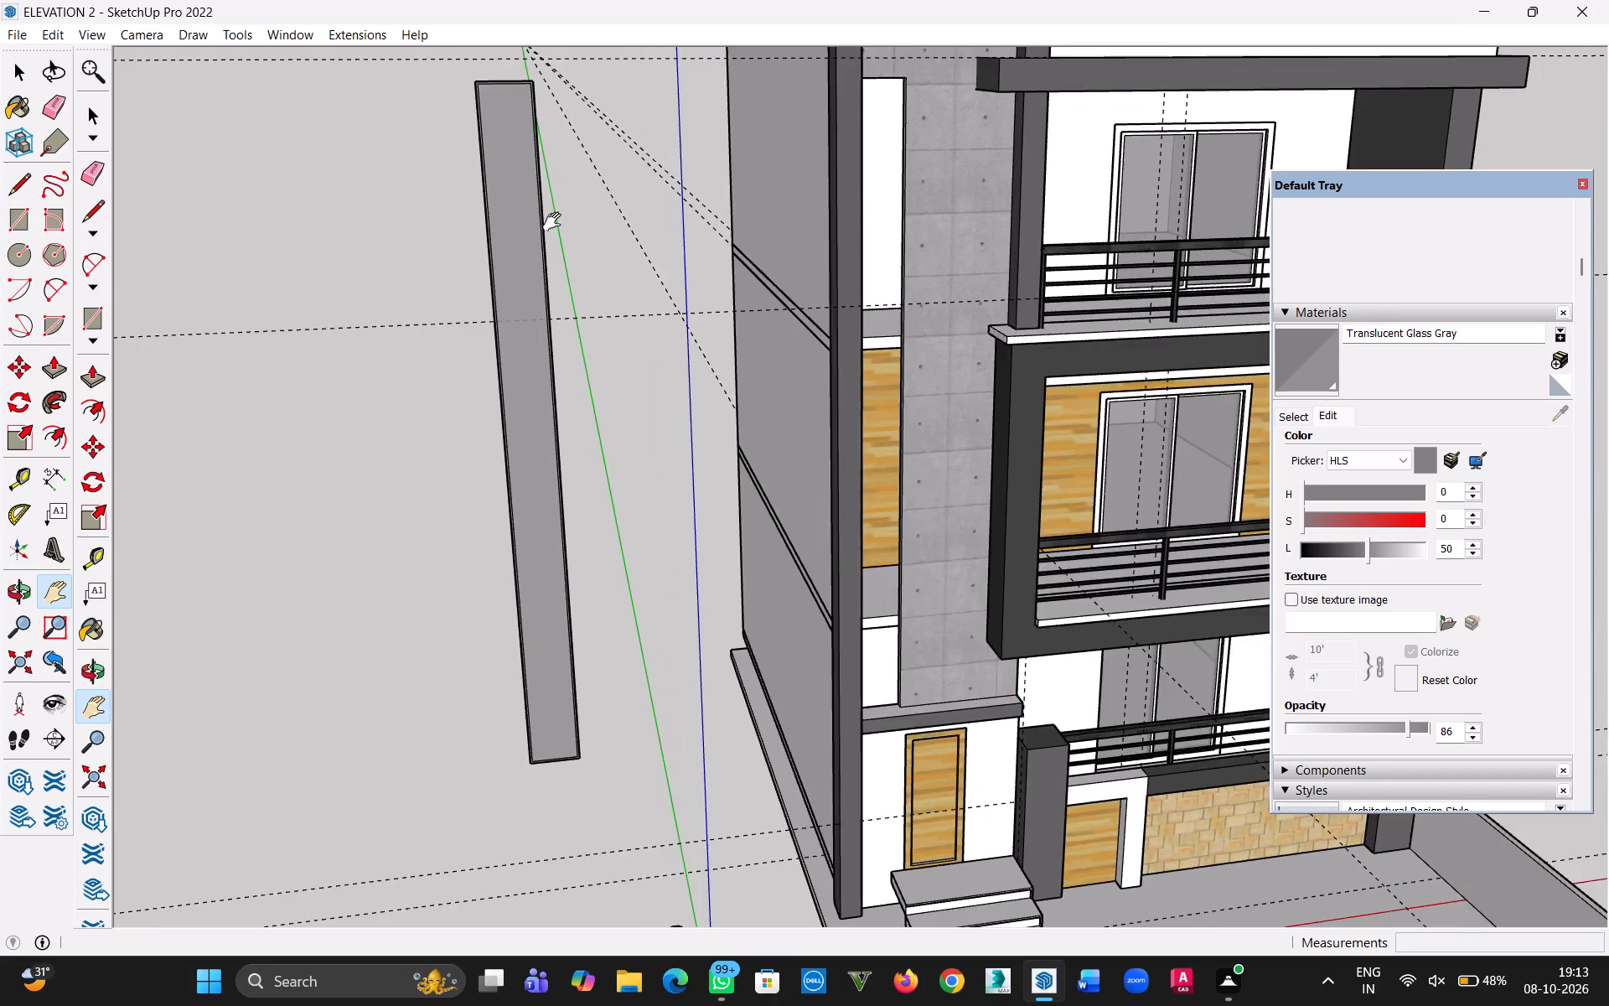
pyautogui.scroll(1, 556, 222)
pyautogui.moveTo(543, 214); pyautogui.dragTo(567, 350, button='middle')
pyautogui.scroll(5, 468, 282)
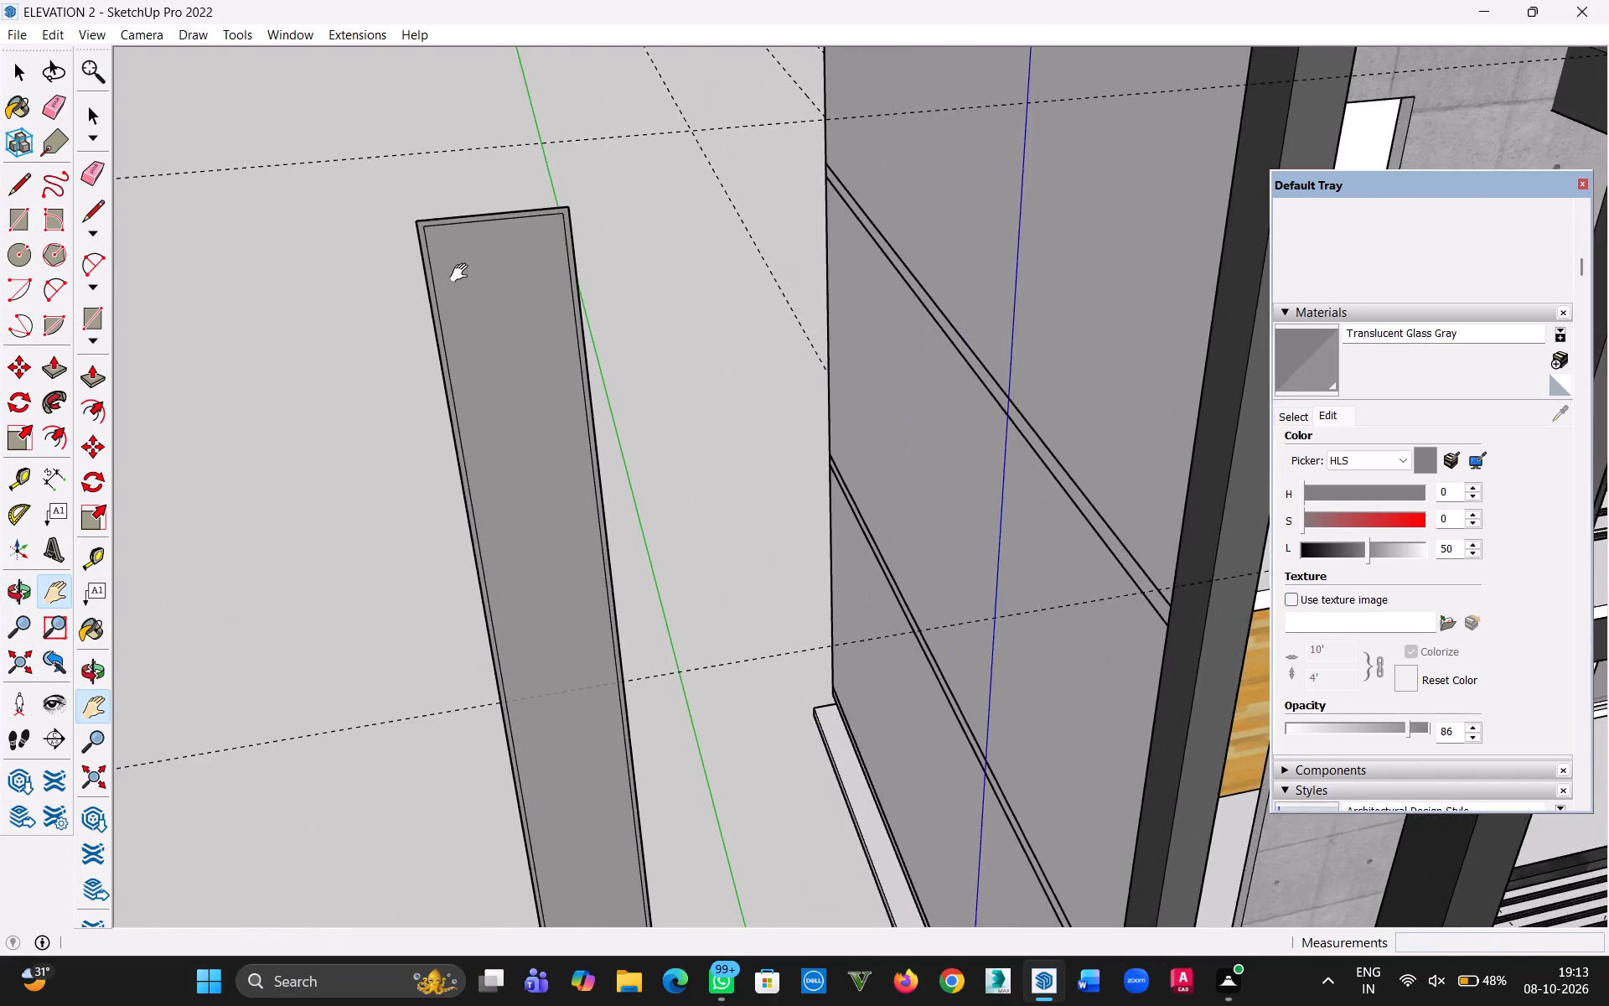
pyautogui.scroll(4, 463, 273)
pyautogui.scroll(-2, 466, 287)
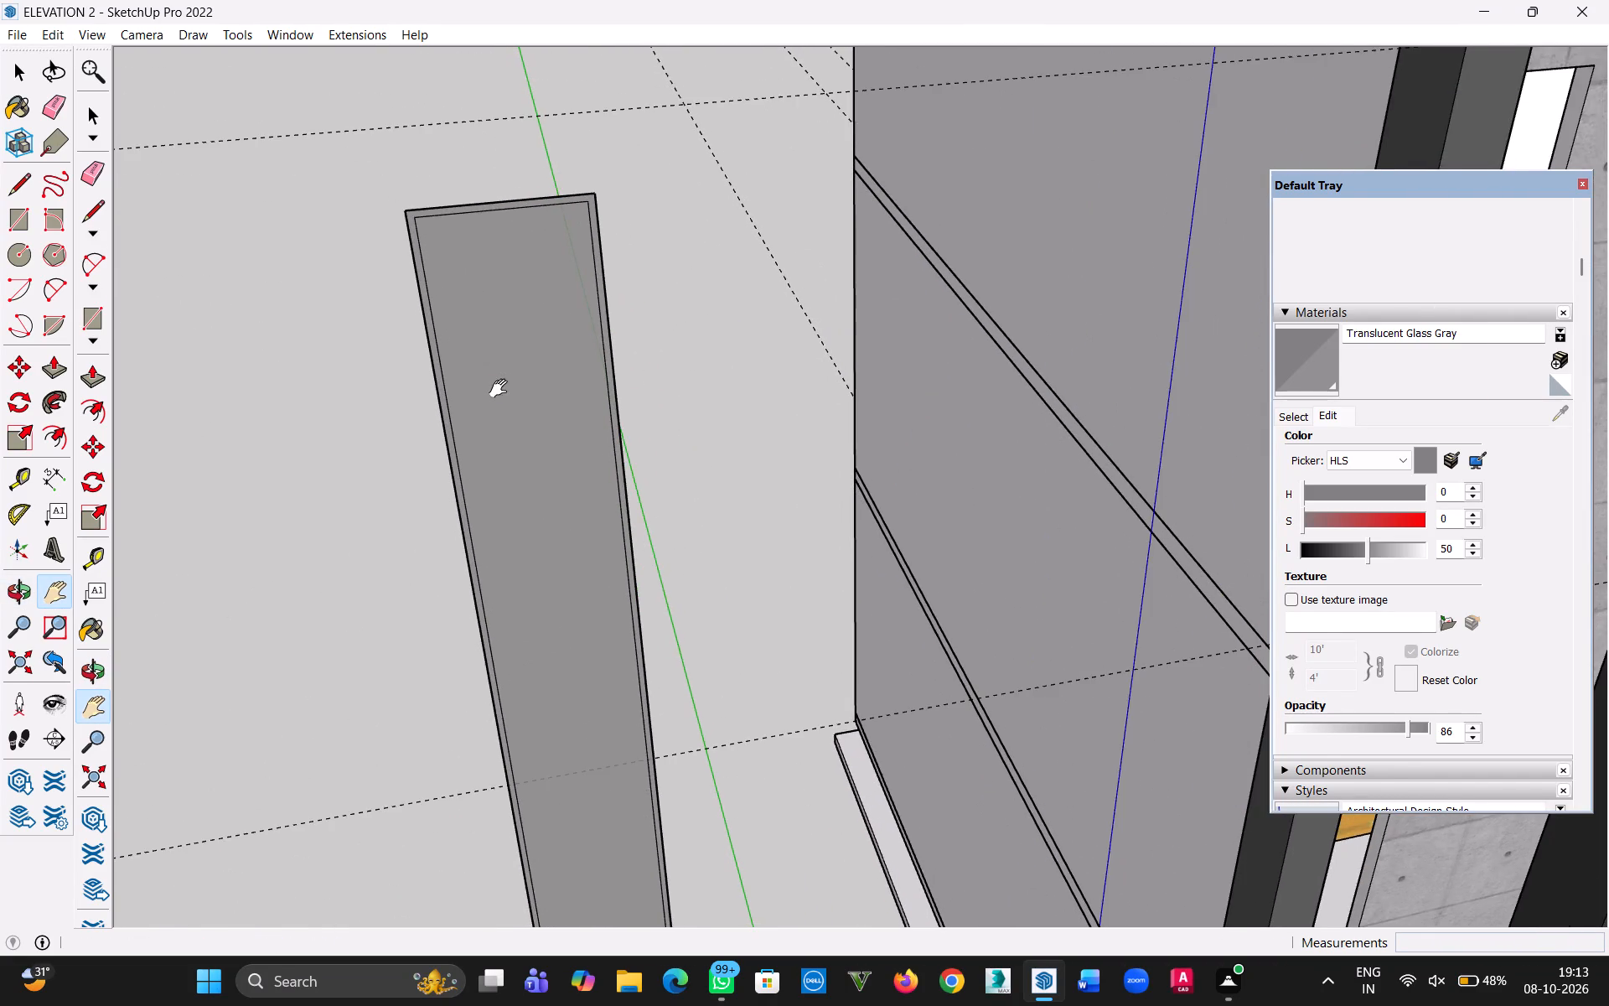
pyautogui.moveTo(502, 389); pyautogui.dragTo(489, 319, button='middle')
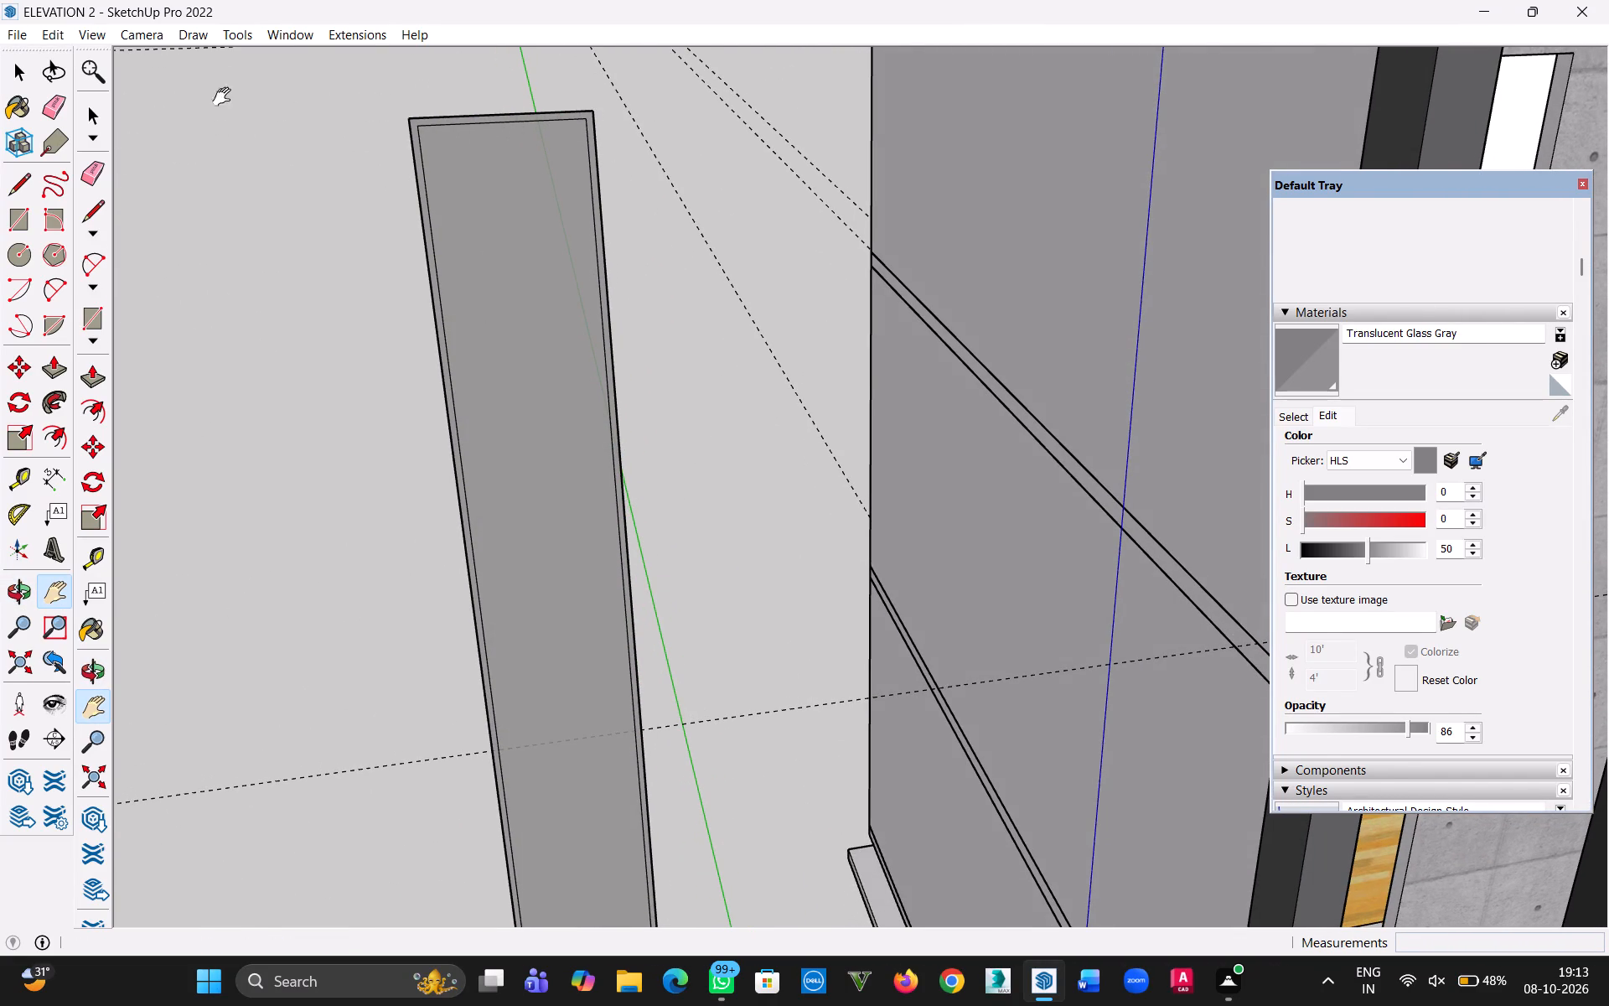
# Inside the glass panel group, delete the inner glass face so that only the border frame is left.
pyautogui.click(20, 73)
pyautogui.click(504, 123)
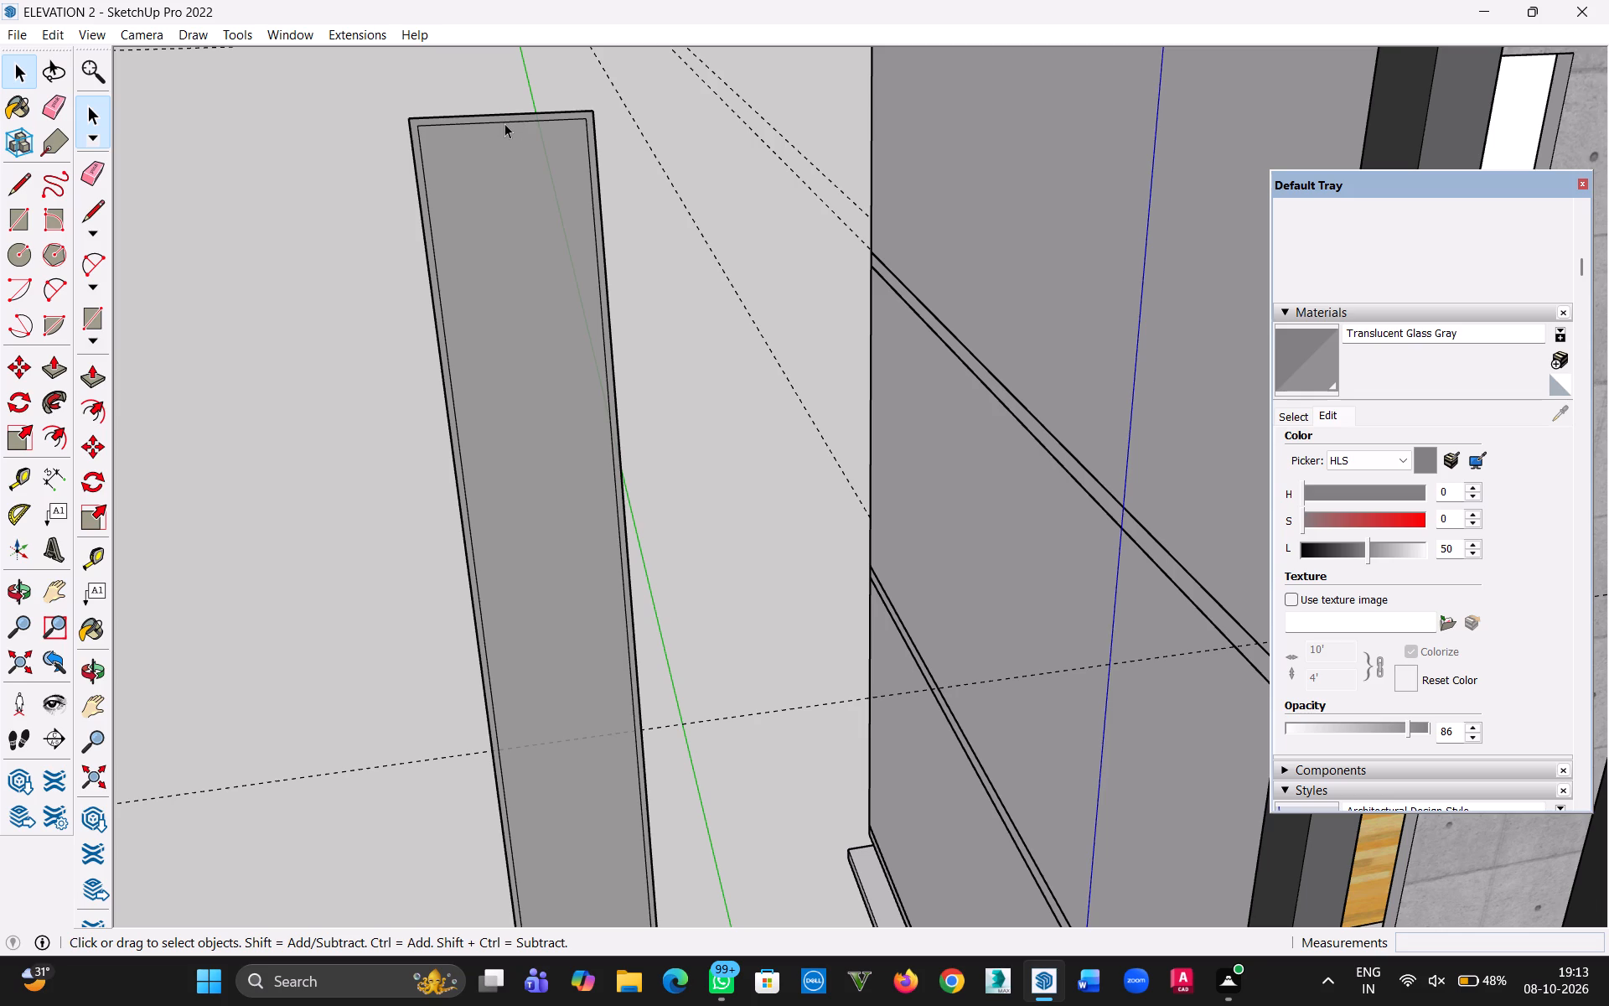
pyautogui.scroll(3, 663, 299)
pyautogui.click(654, 334)
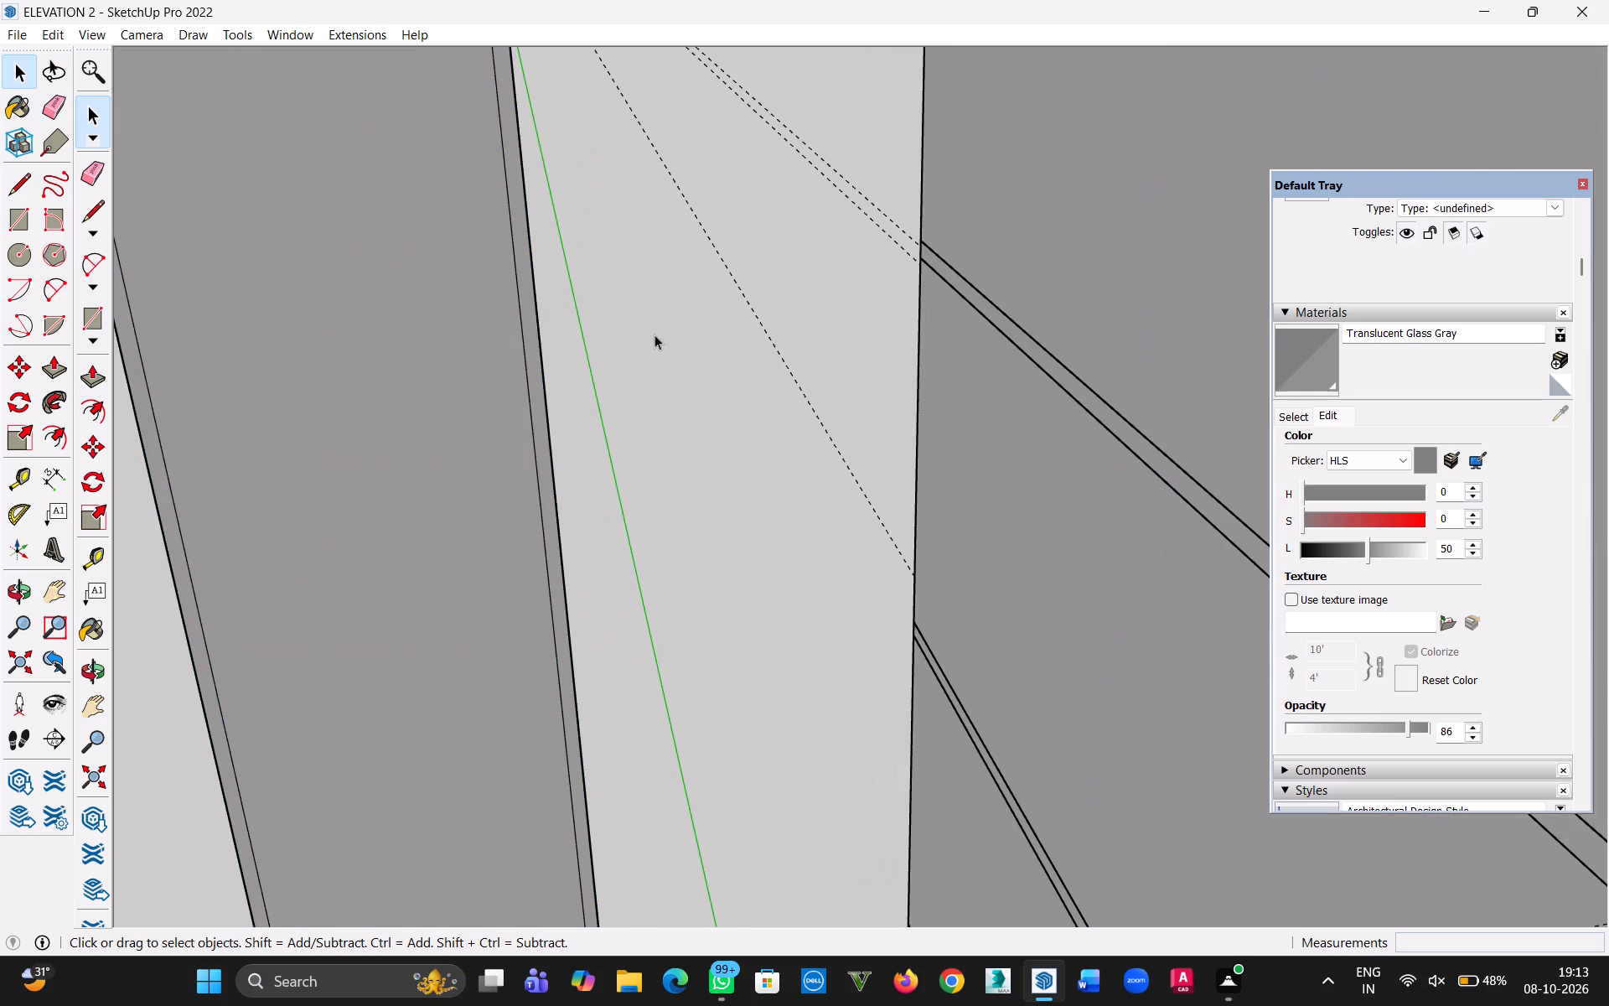
pyautogui.click(398, 378)
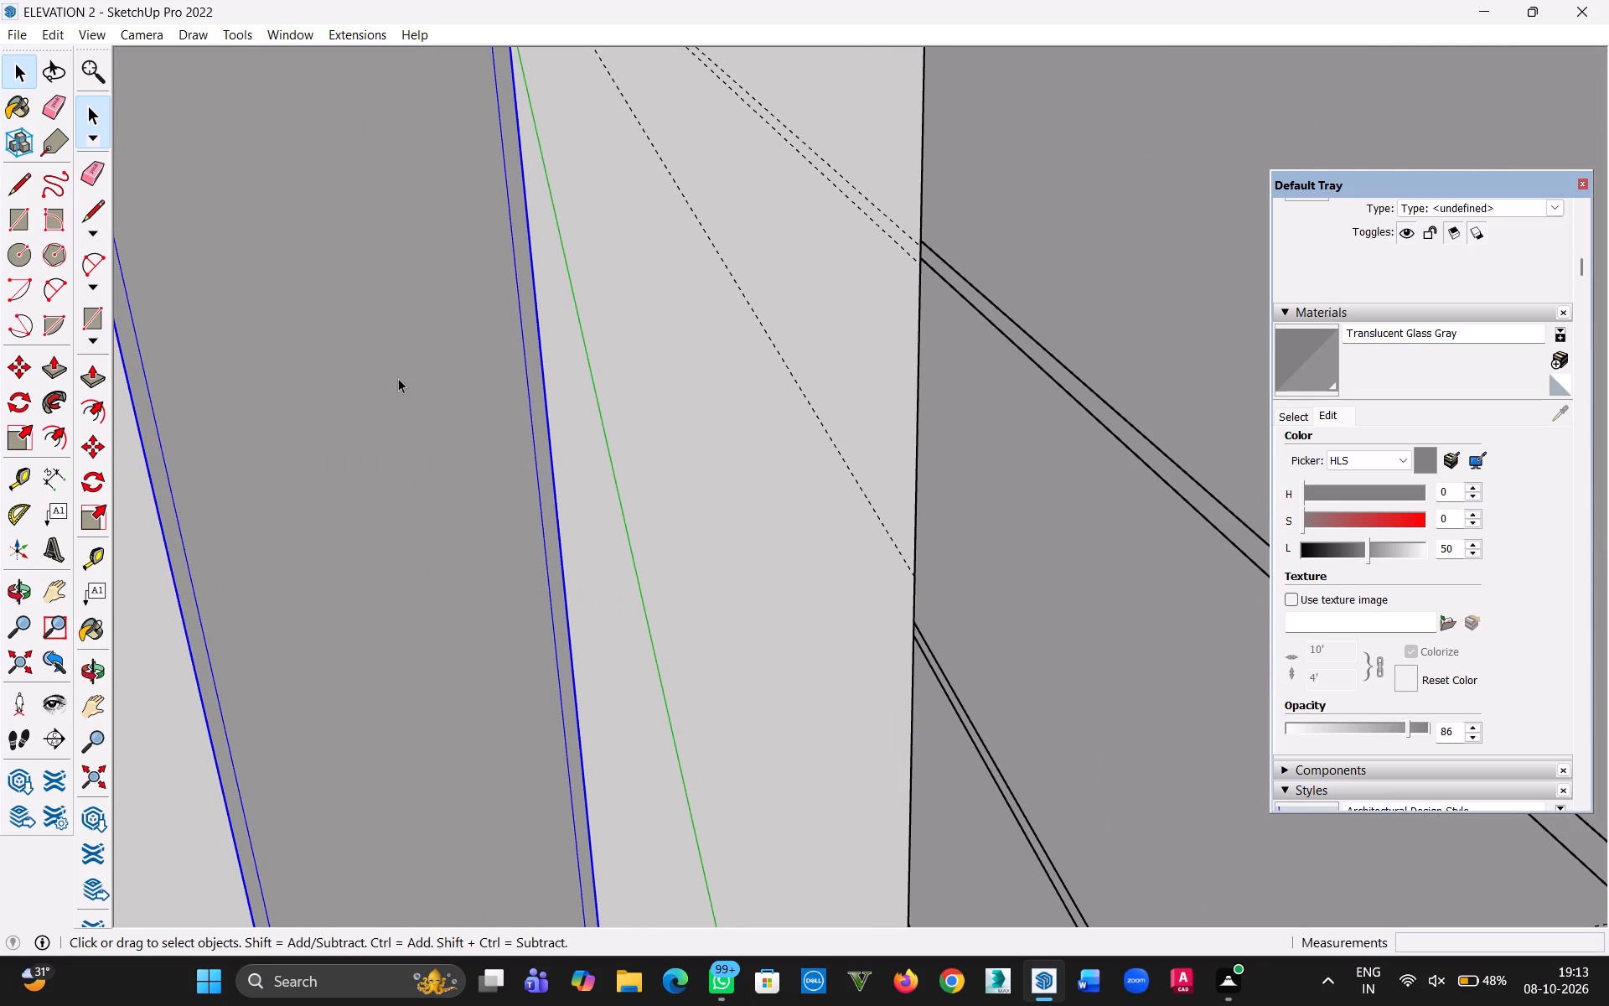
pyautogui.press('Delete')
pyautogui.hotkey('ctrl', 'z')
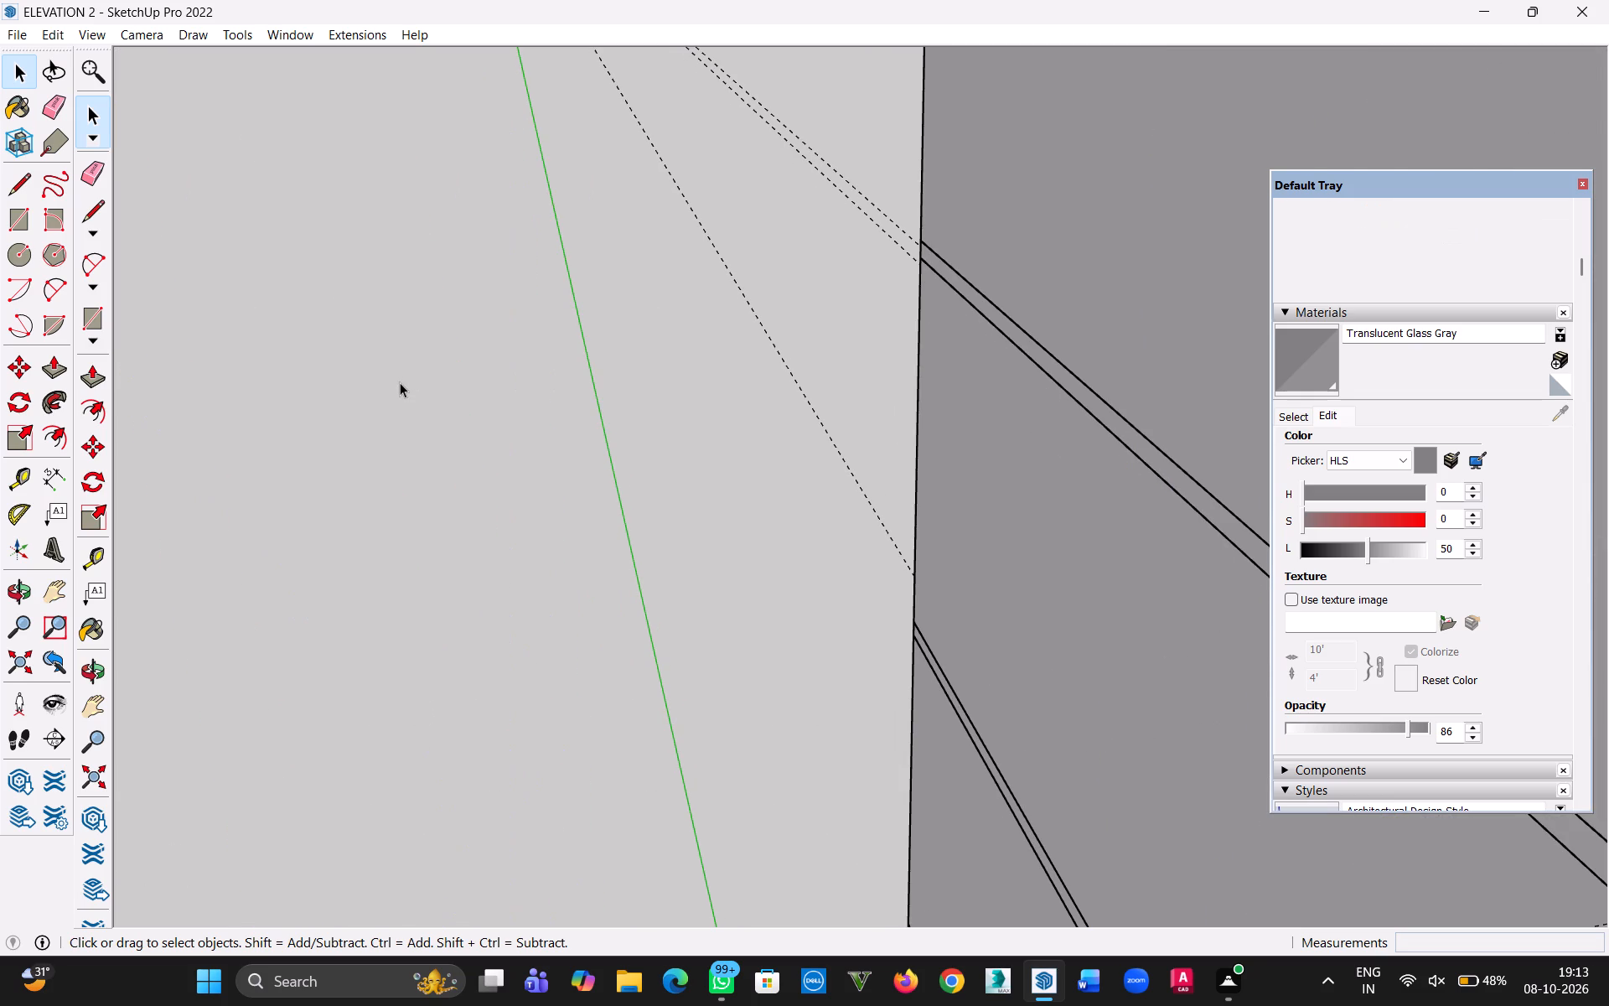
pyautogui.doubleClick(401, 388)
pyautogui.click(401, 388)
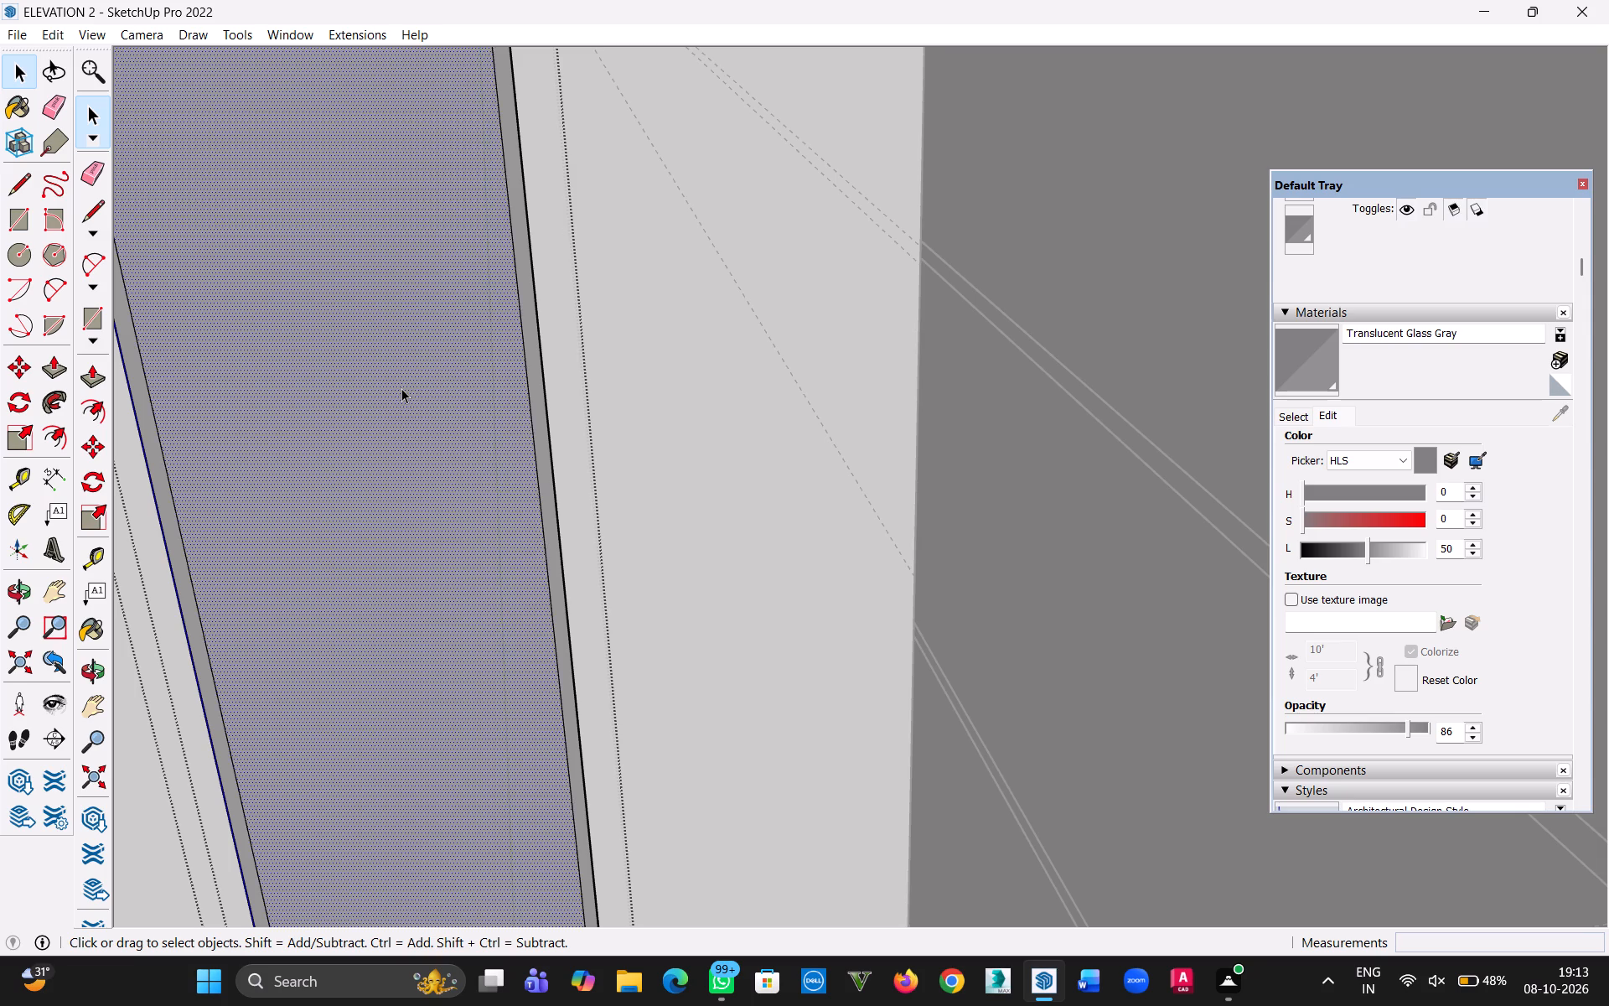
pyautogui.press('Delete')
# Extrude the panel's border frame face by 1" with Push/Pull.
pyautogui.scroll(-8, 401, 388)
pyautogui.moveTo(413, 406); pyautogui.dragTo(406, 334, button='middle')
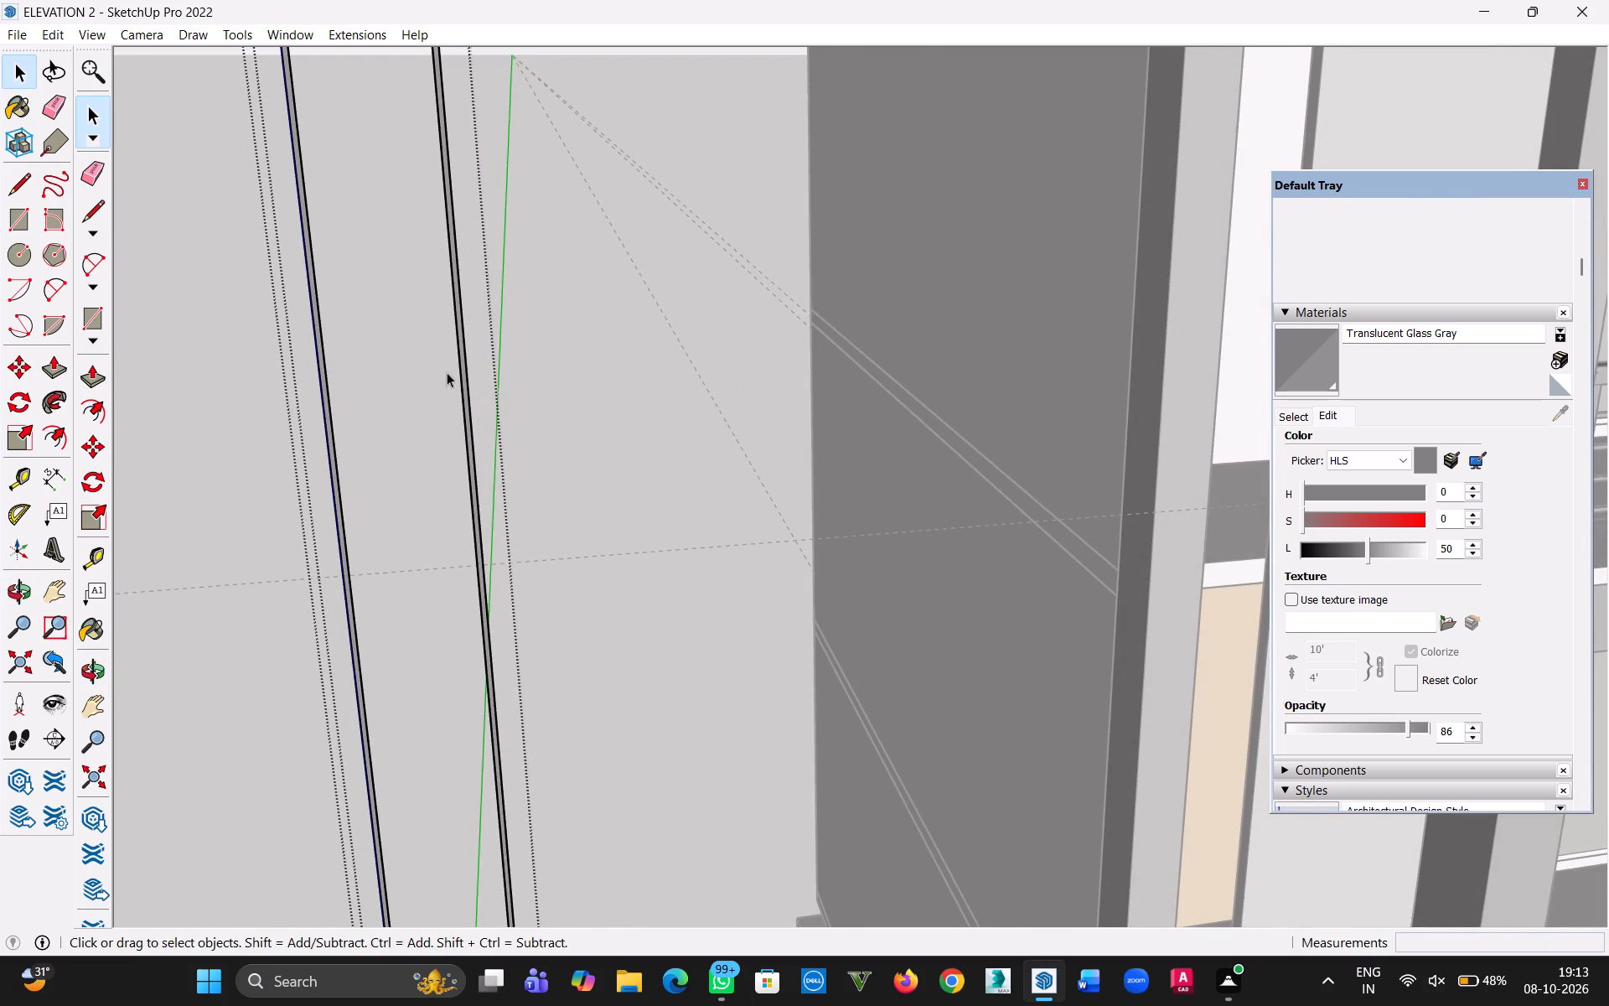
pyautogui.press('p')
pyautogui.scroll(10, 472, 377)
pyautogui.click(458, 397)
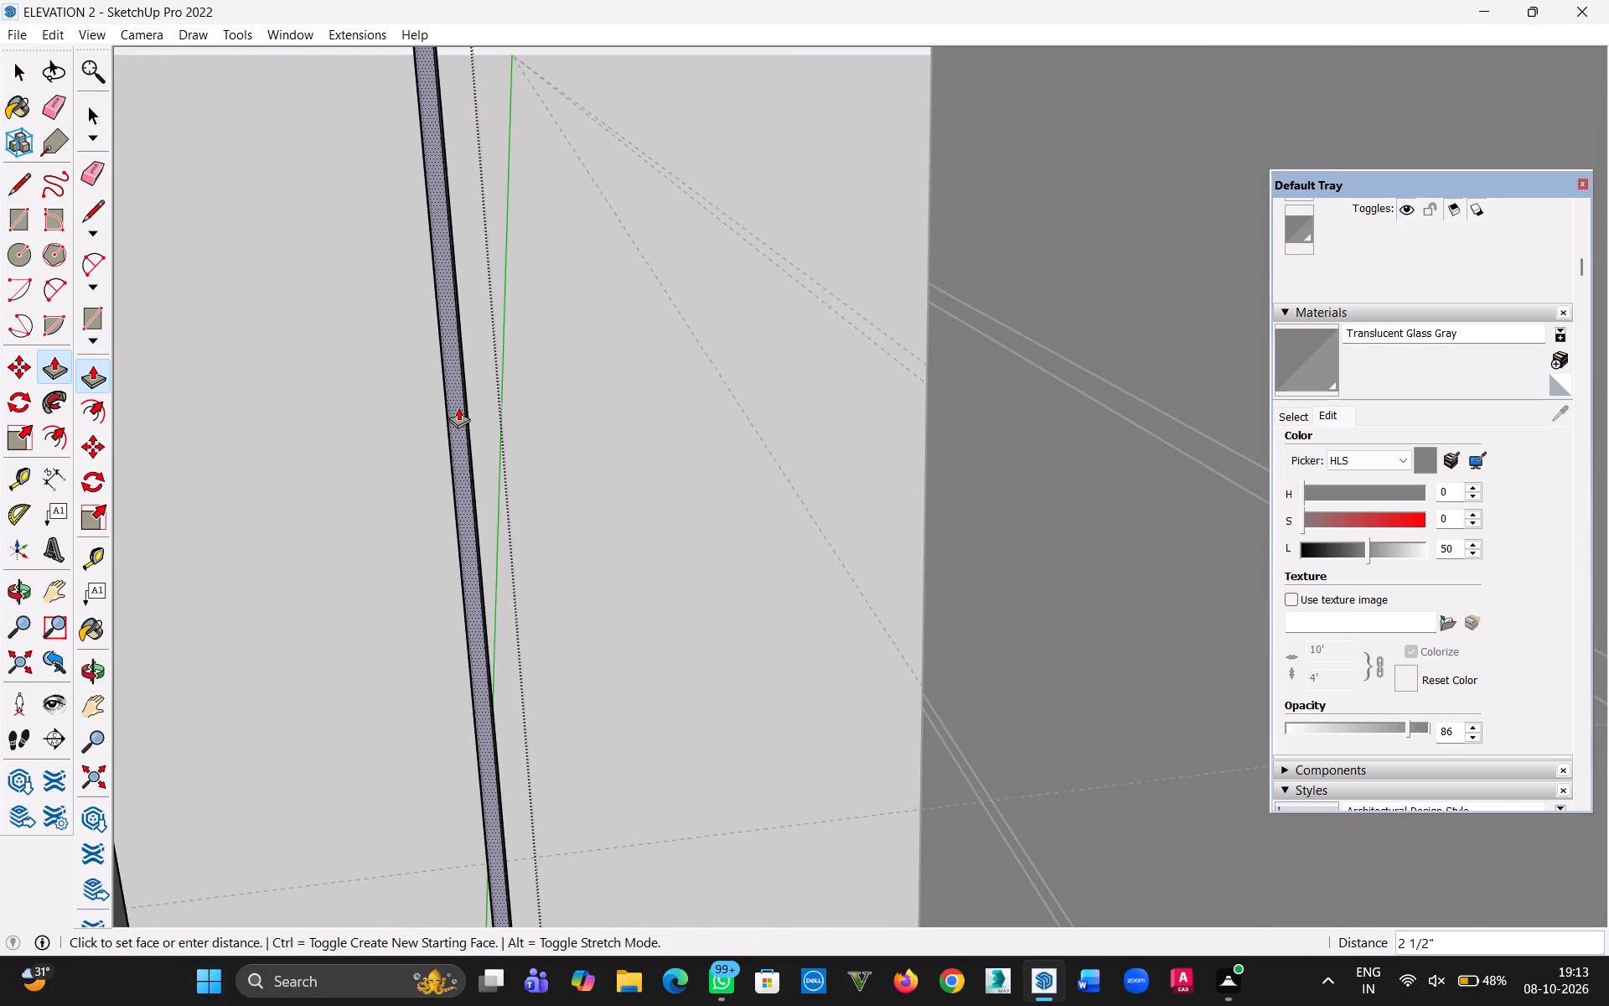
pyautogui.write('1"')
pyautogui.press('Return')
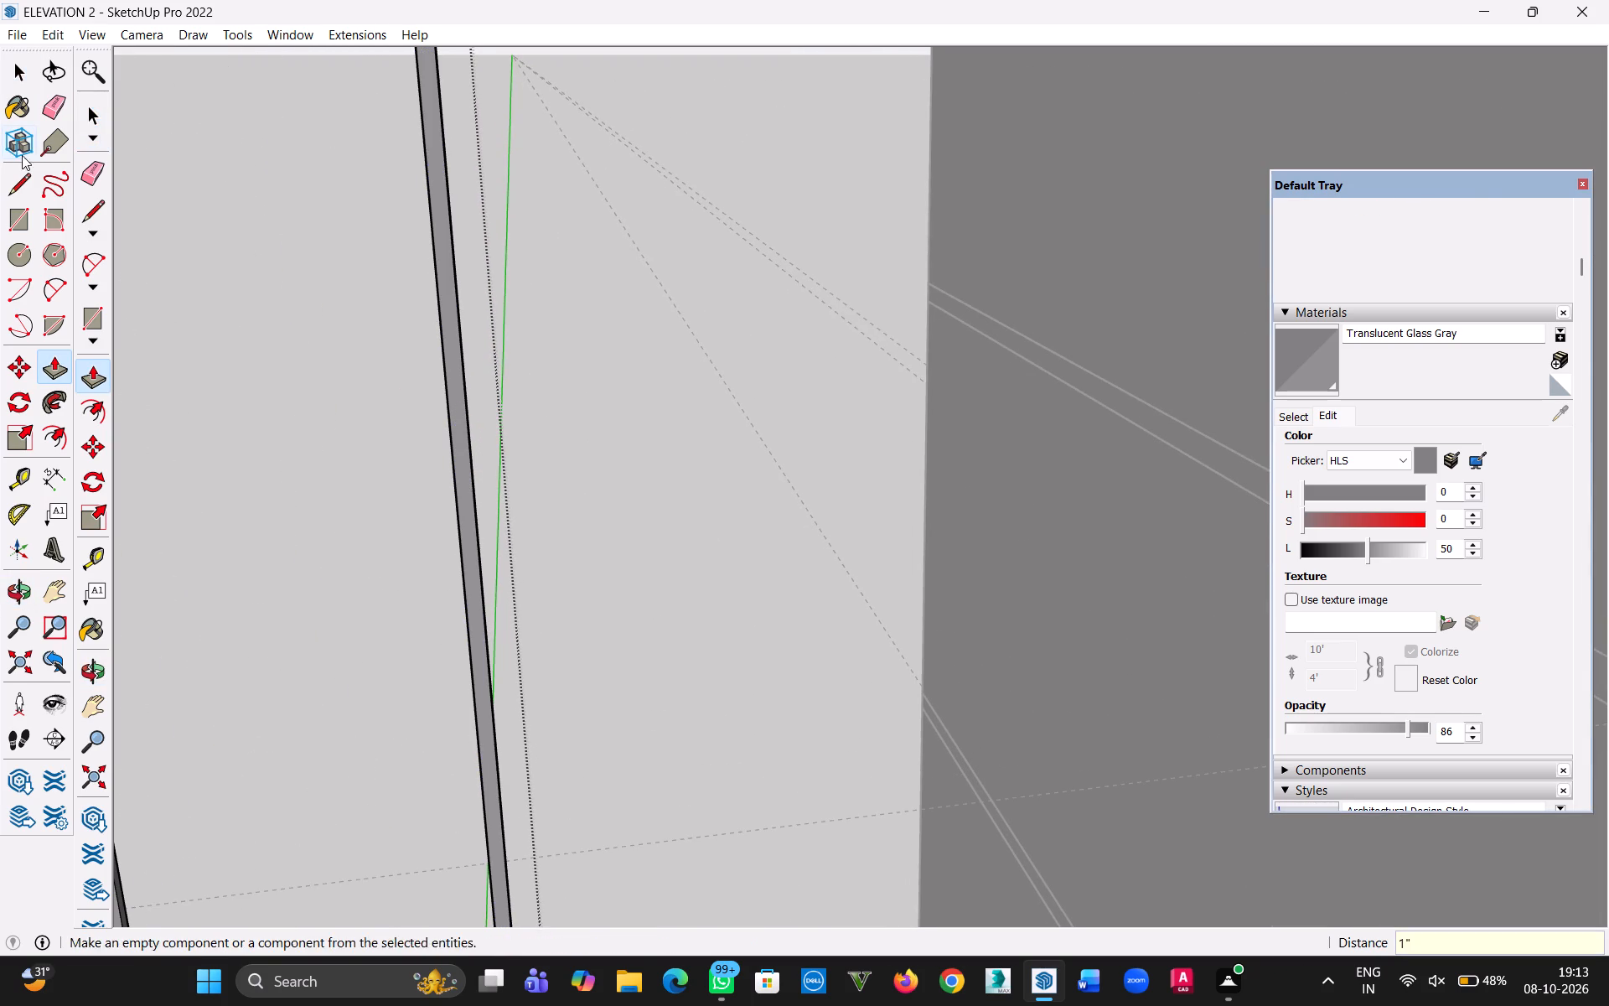
# Reopen the glass panel's frame group and repeat the last Push/Pull on the narrow border frame face.
pyautogui.click(20, 86)
pyautogui.scroll(-8, 306, 315)
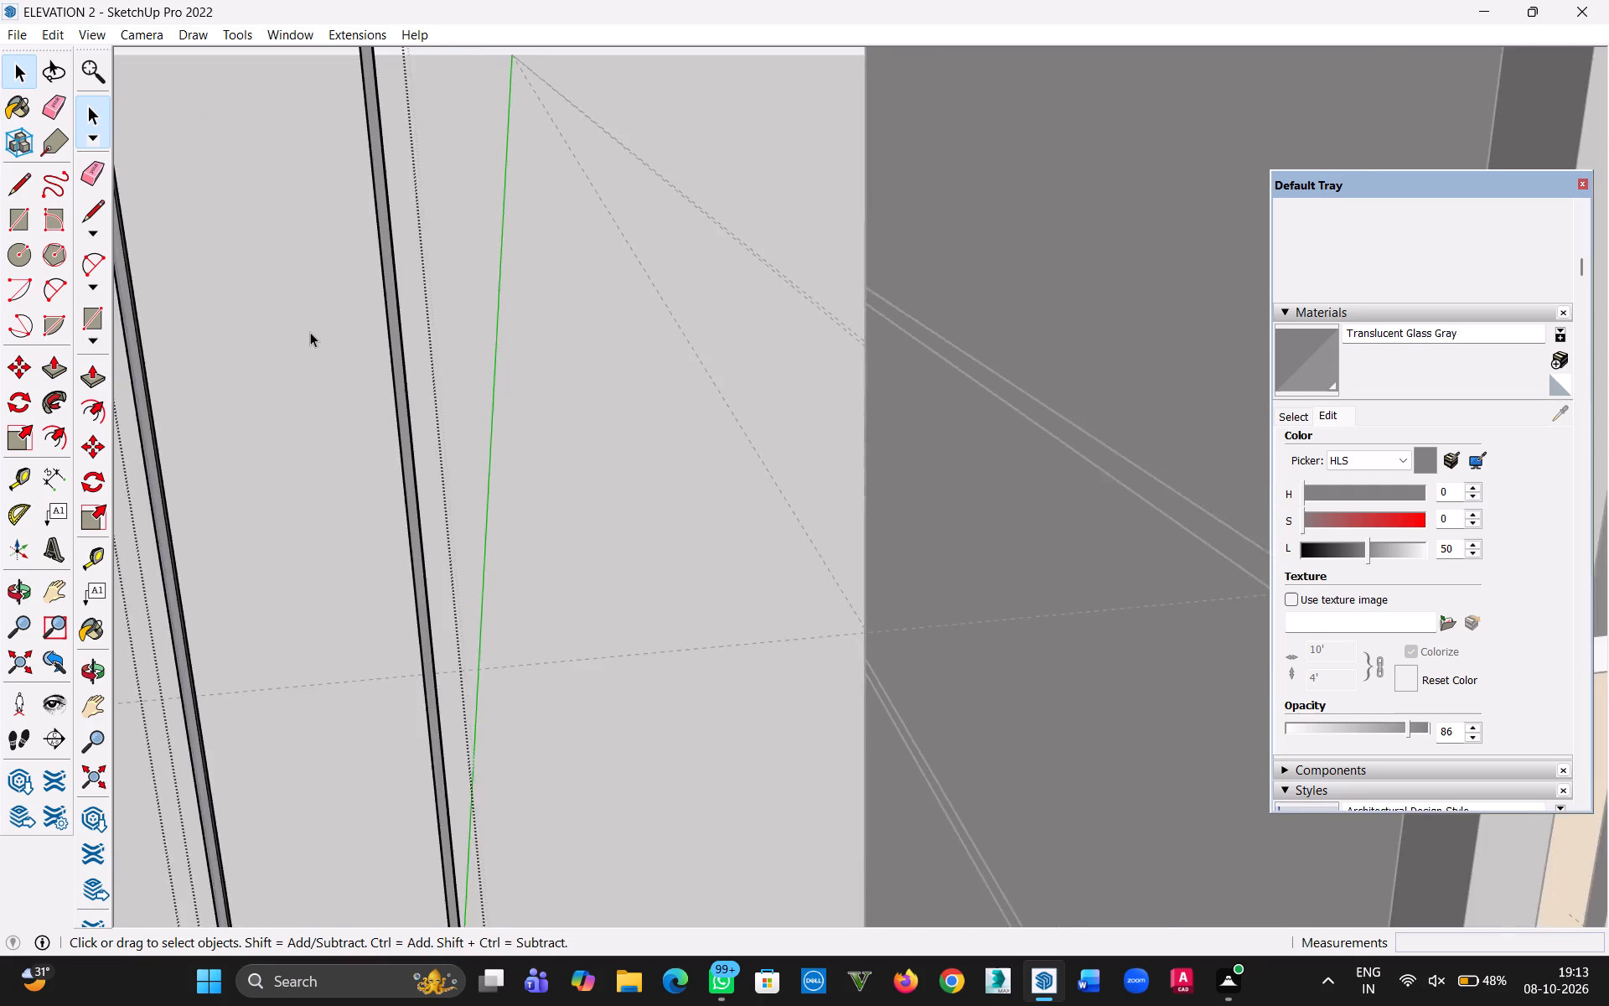
pyautogui.scroll(-3, 310, 332)
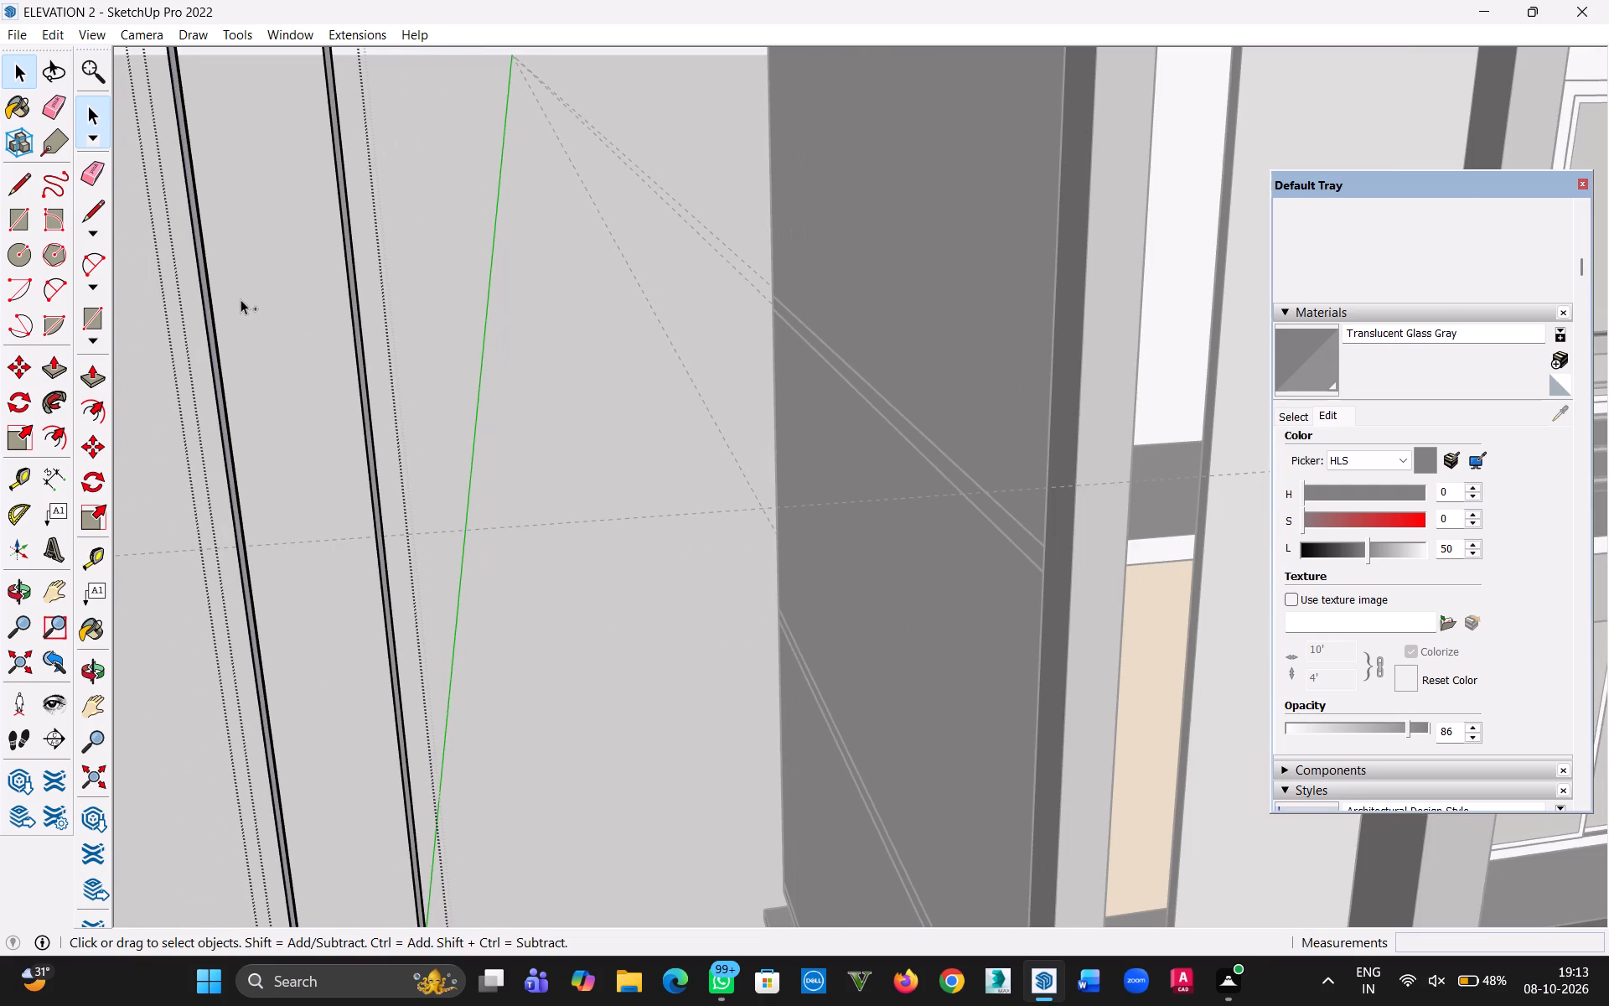
pyautogui.scroll(9, 377, 402)
pyautogui.press('Escape')
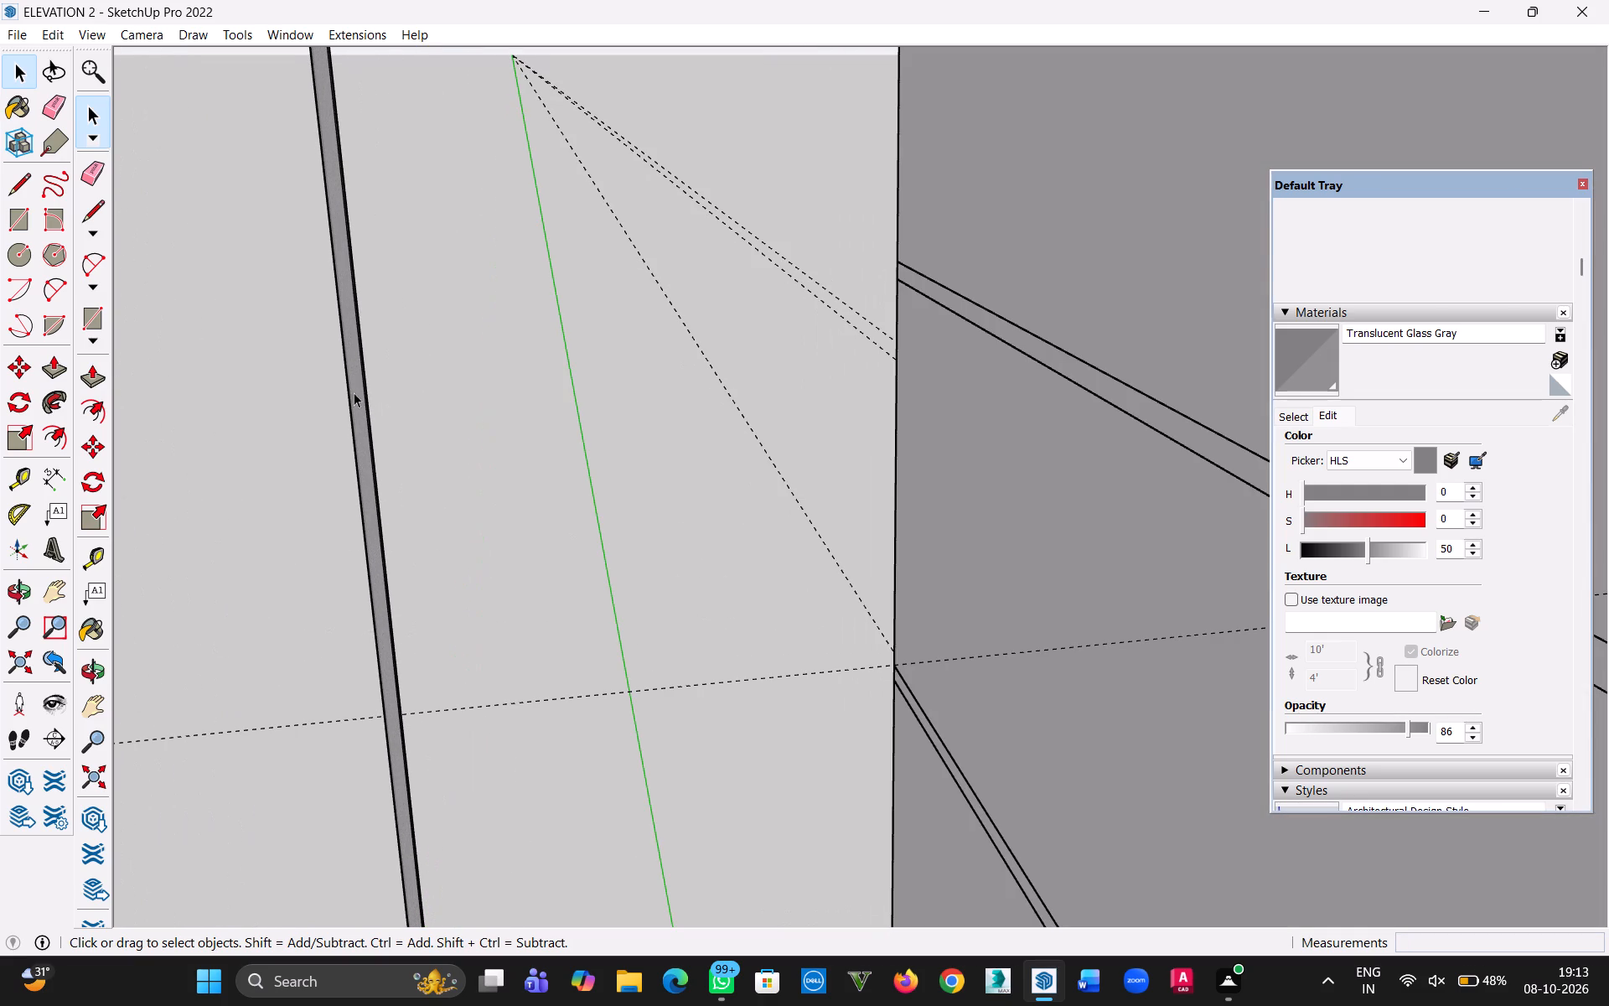
pyautogui.press('p')
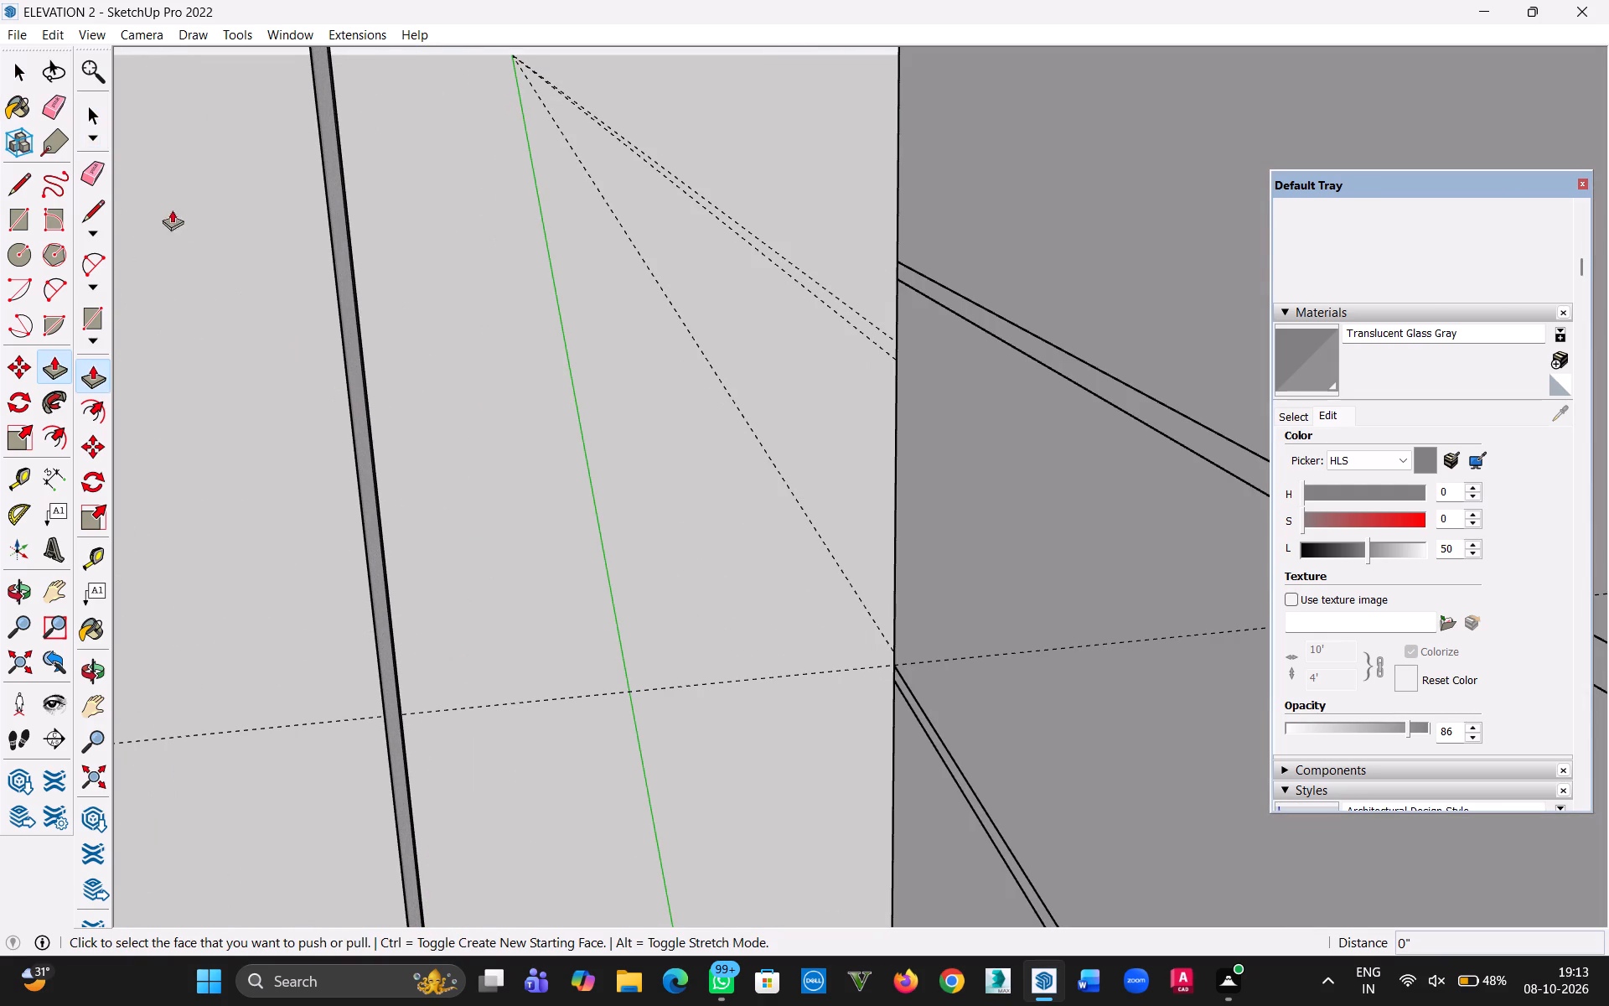
pyautogui.click(24, 72)
pyautogui.doubleClick(341, 288)
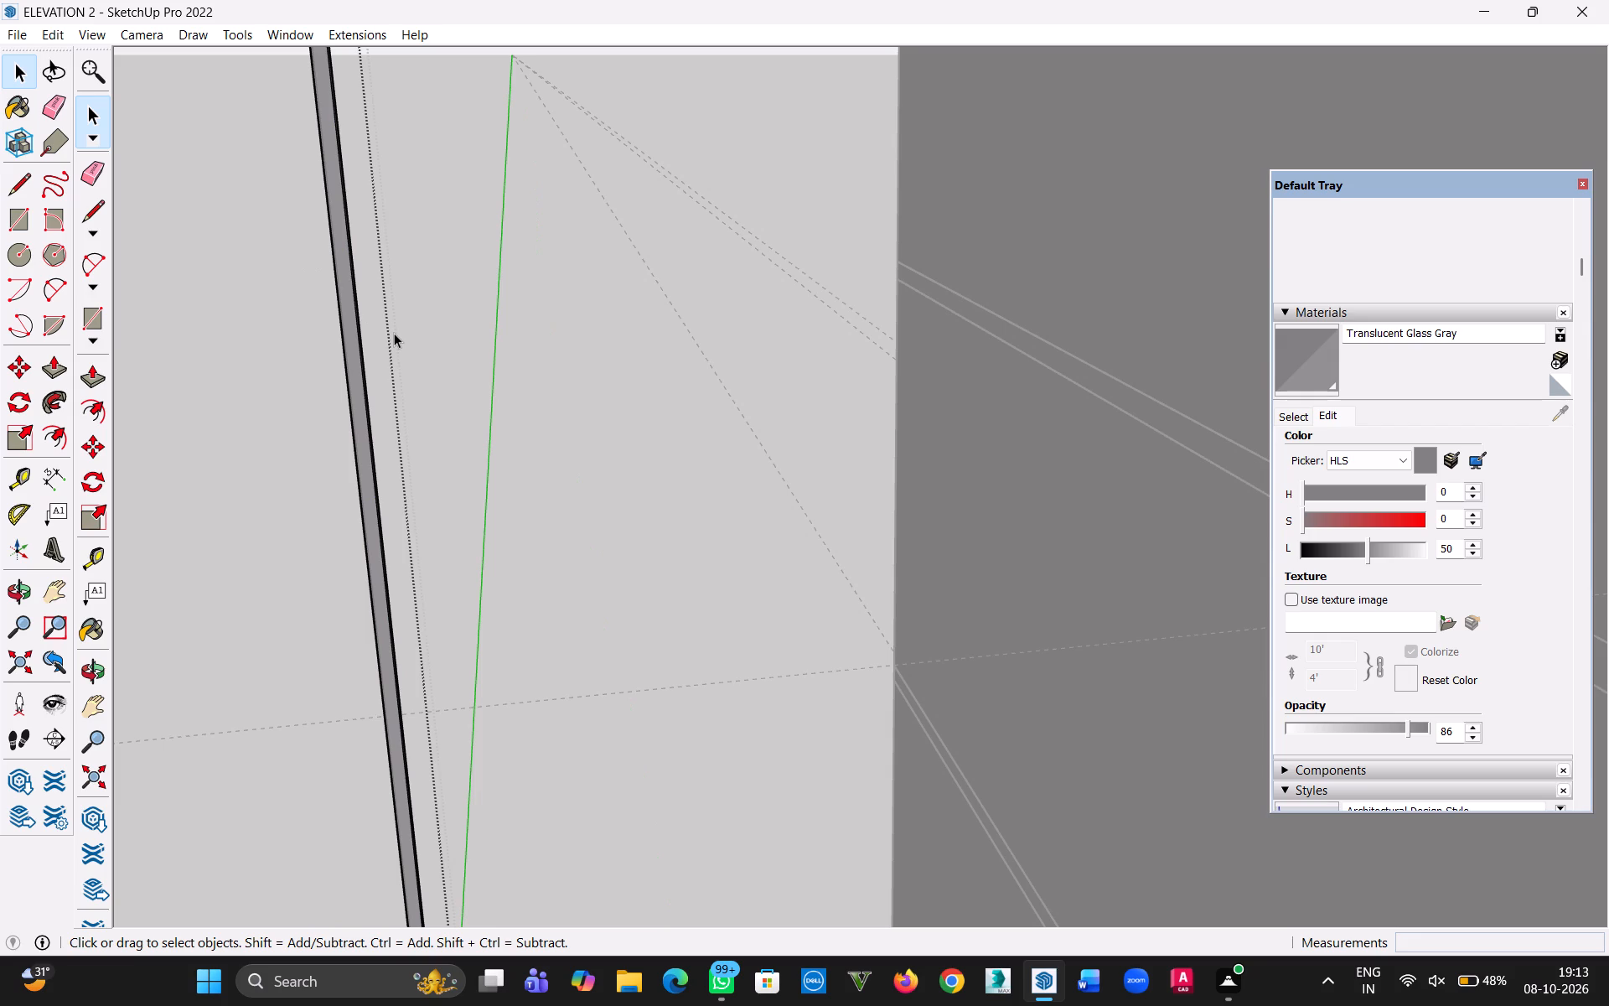
pyautogui.press('p')
pyautogui.doubleClick(356, 353)
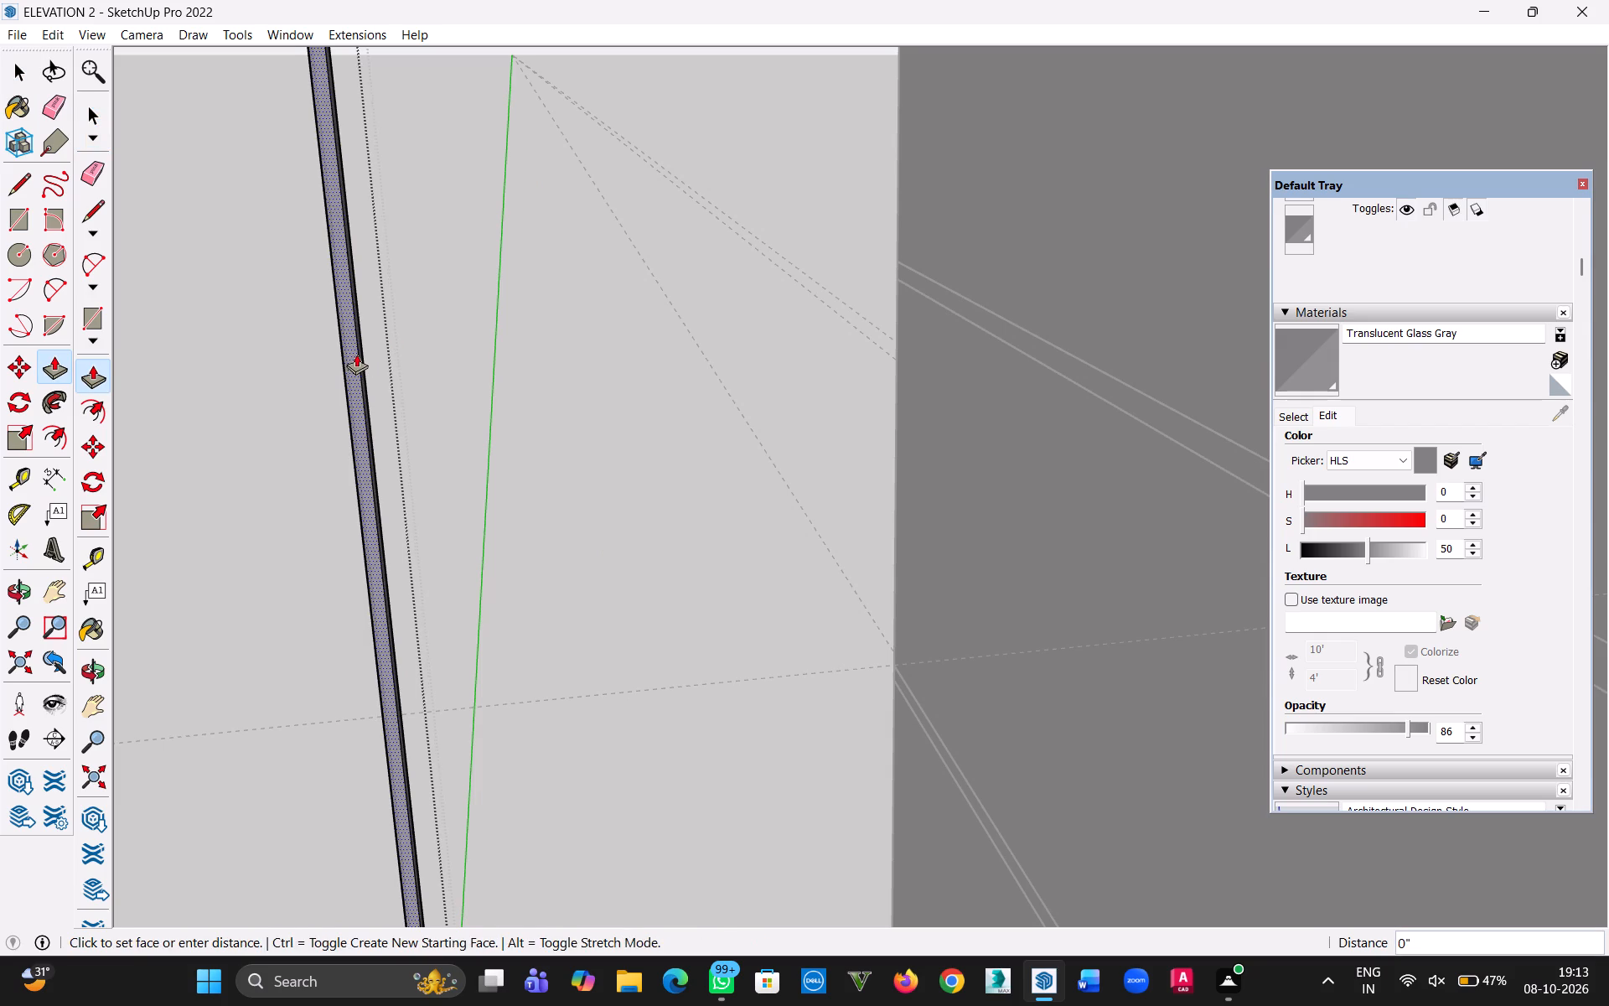
pyautogui.click(29, 73)
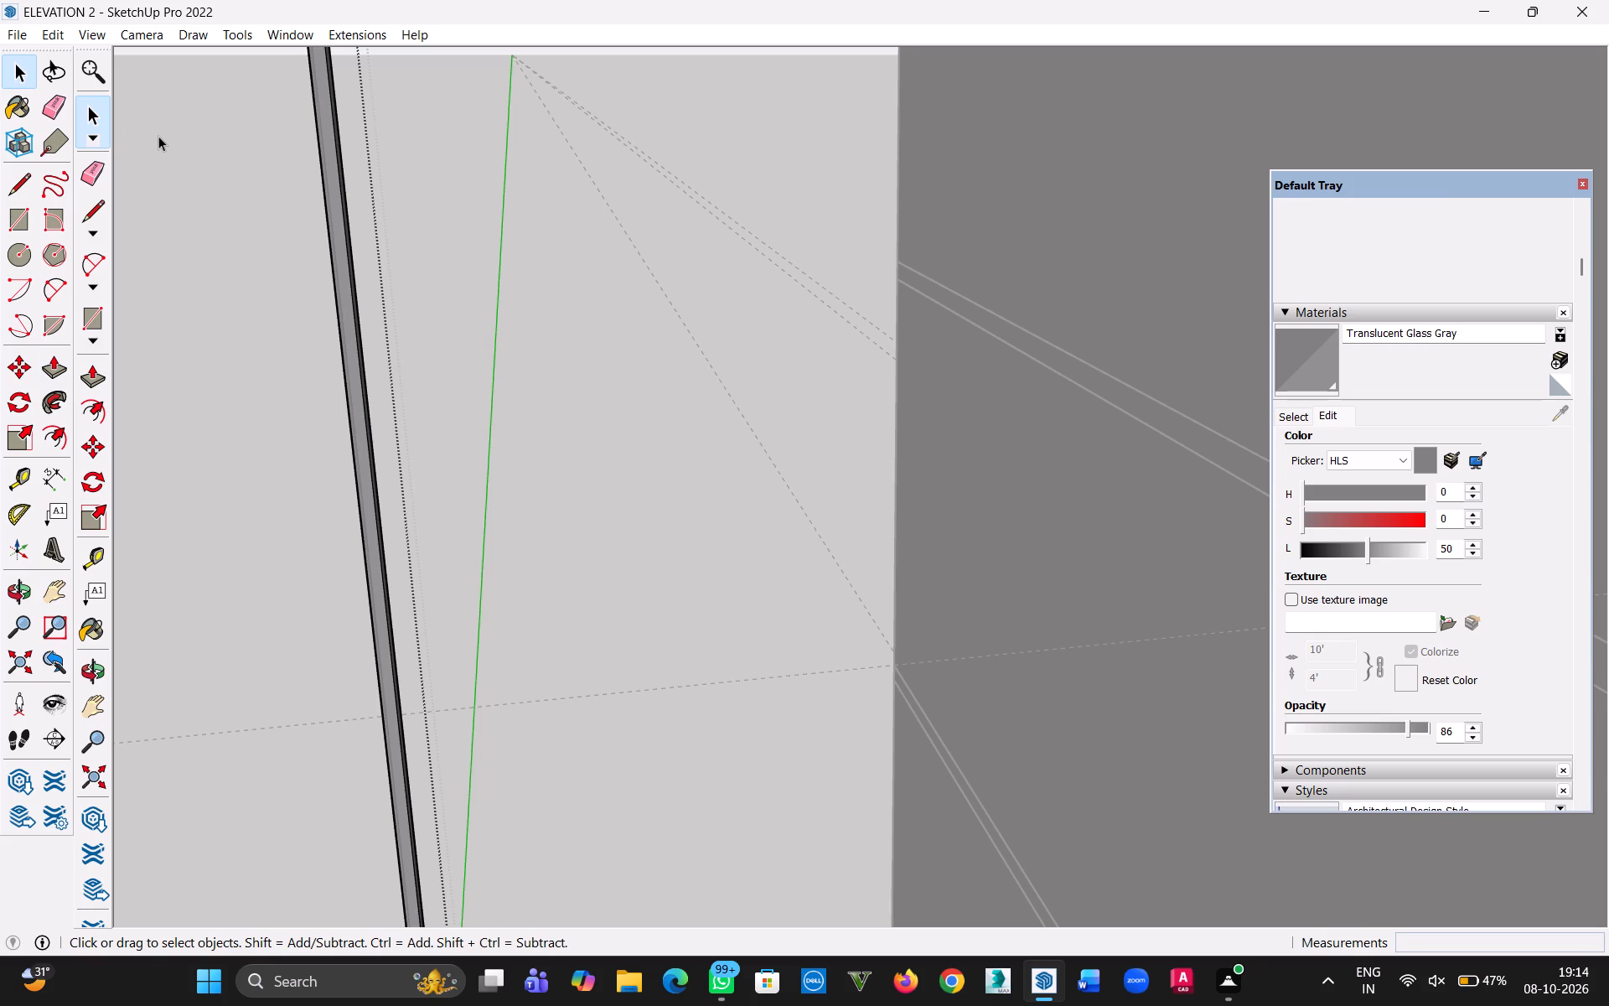
pyautogui.scroll(-15, 43, 107)
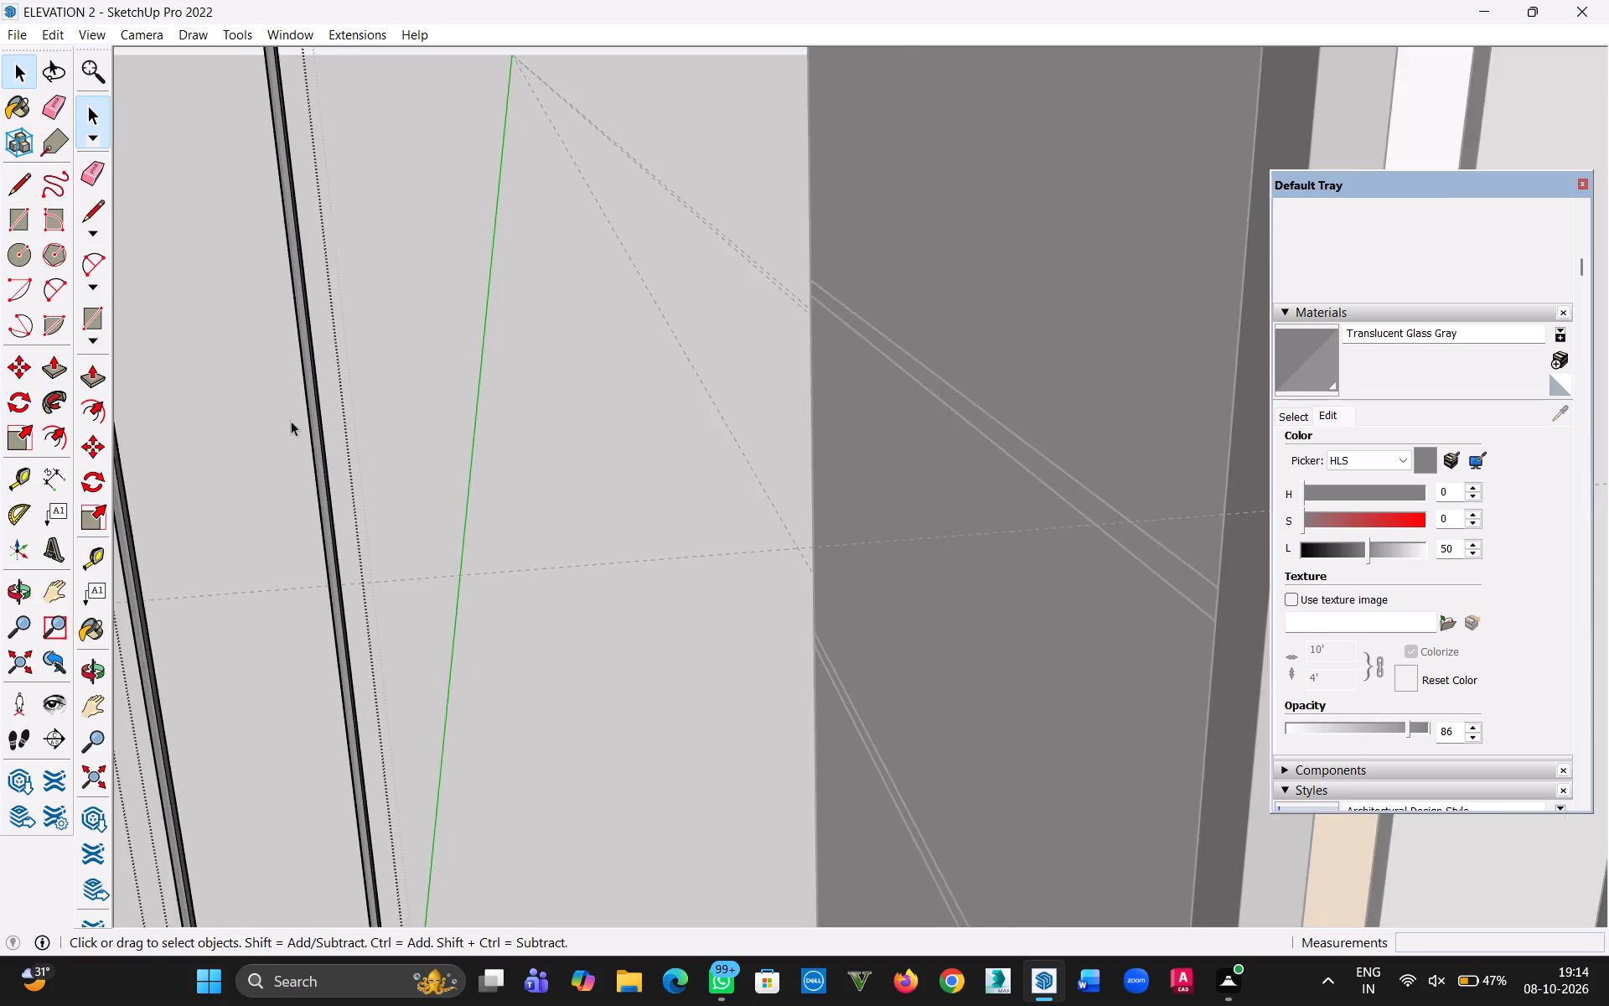
pyautogui.scroll(-3, 291, 421)
pyautogui.press('h')
pyautogui.moveTo(300, 433); pyautogui.dragTo(686, 441)
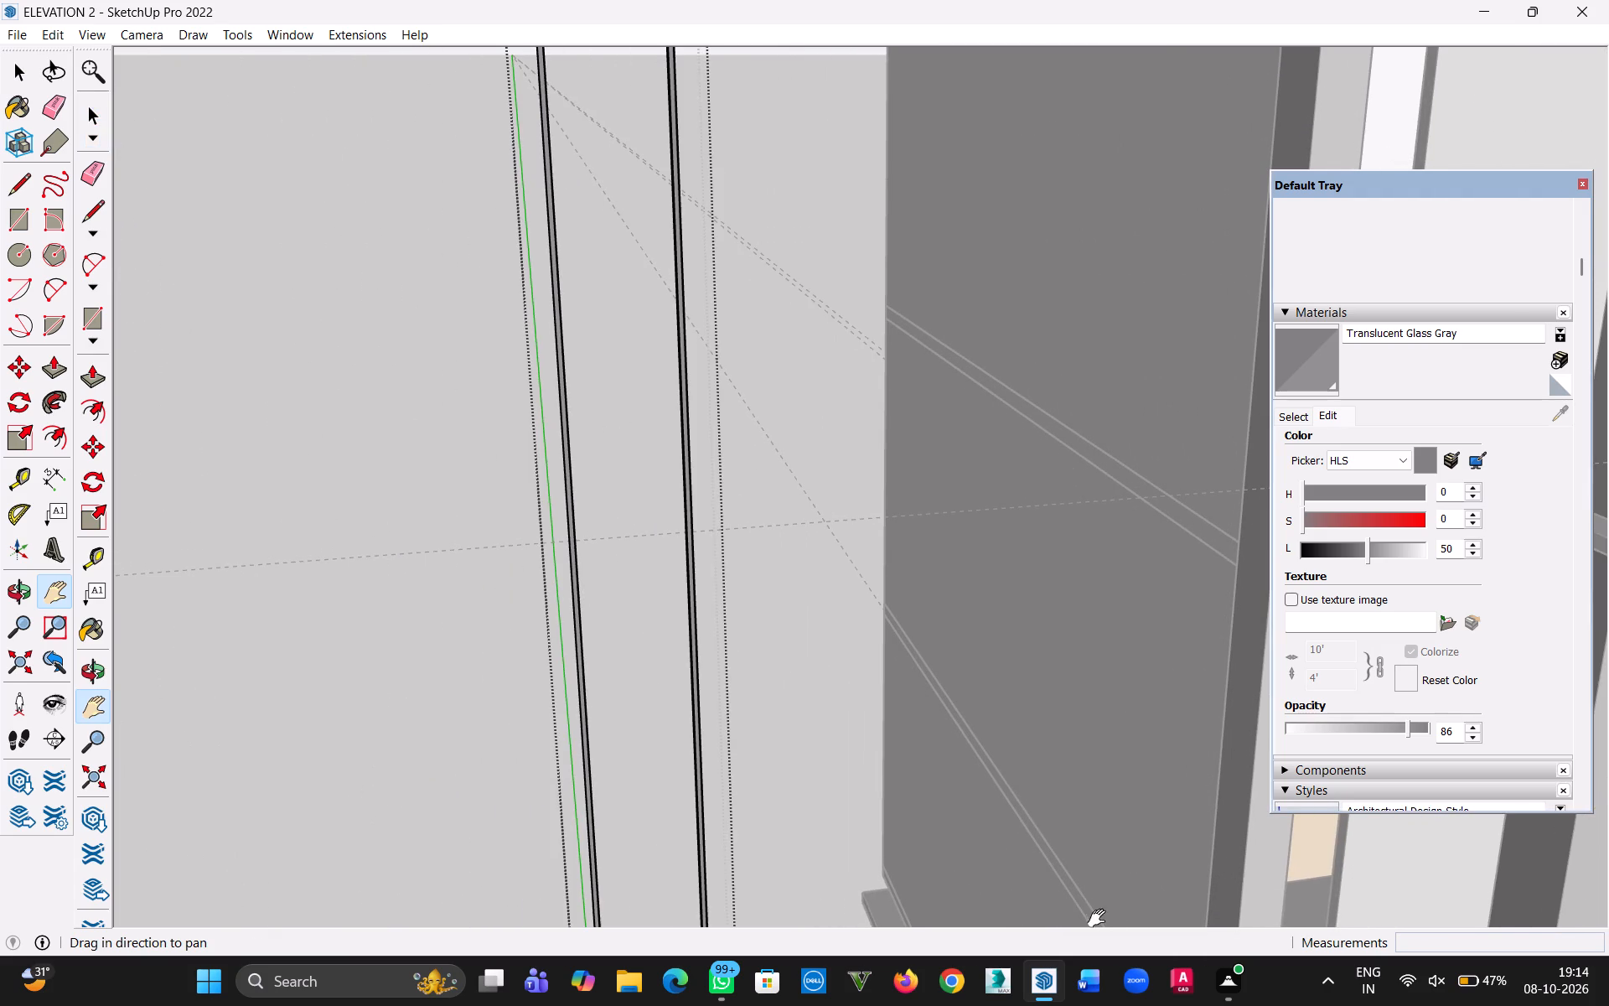
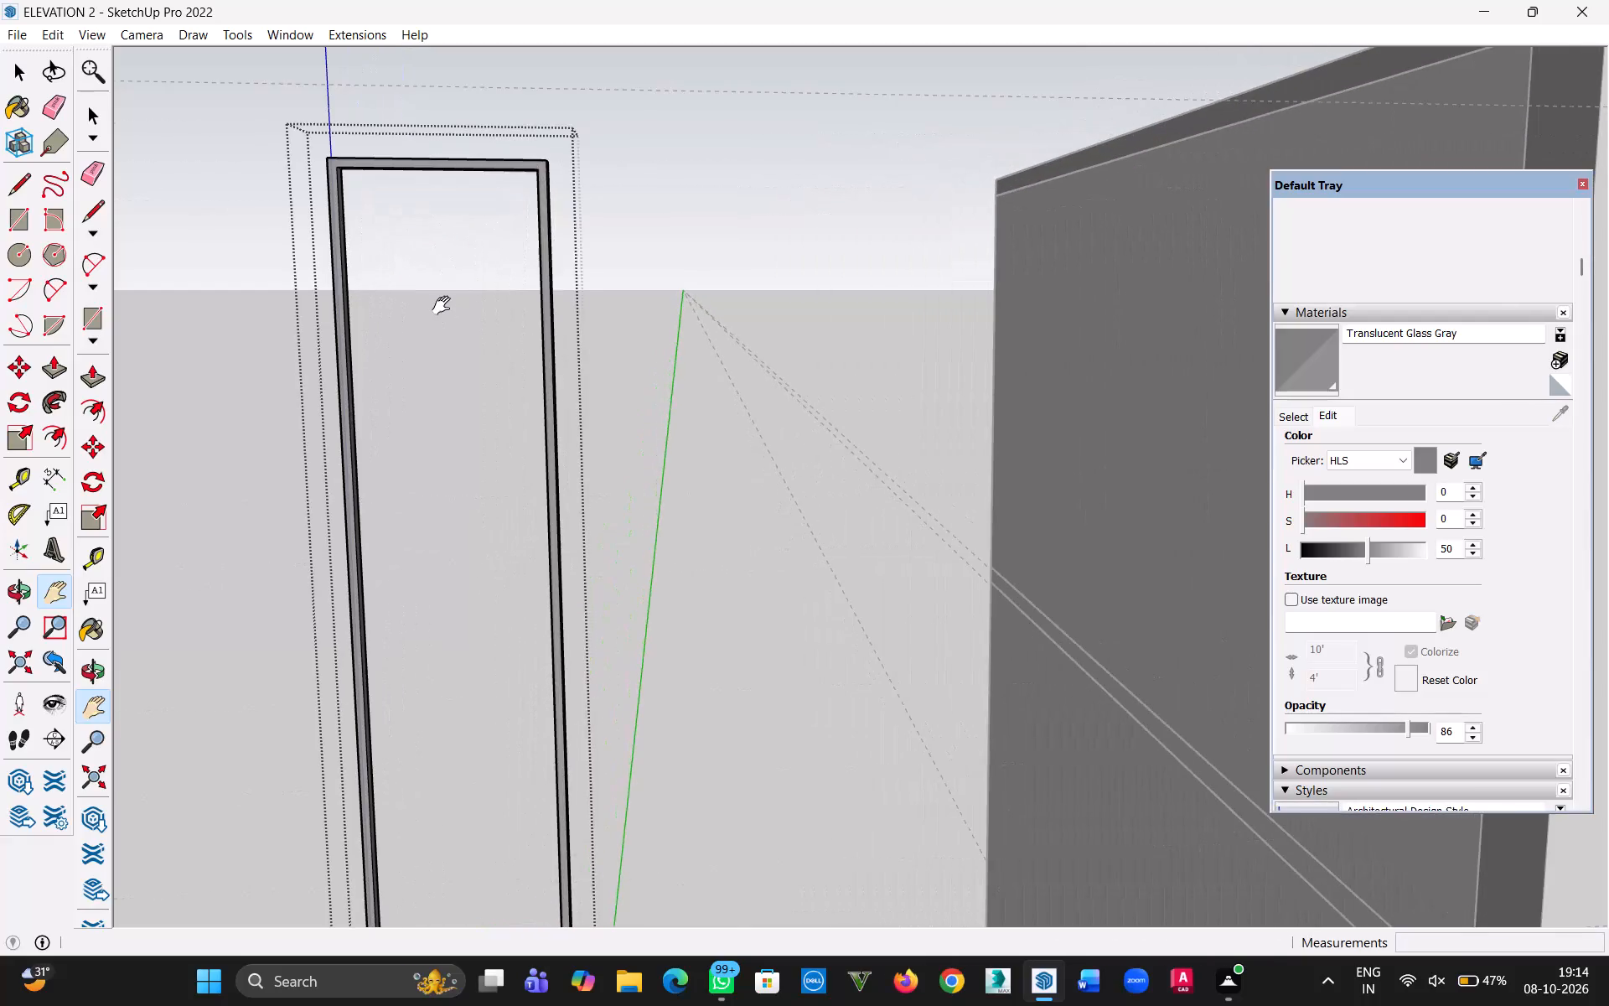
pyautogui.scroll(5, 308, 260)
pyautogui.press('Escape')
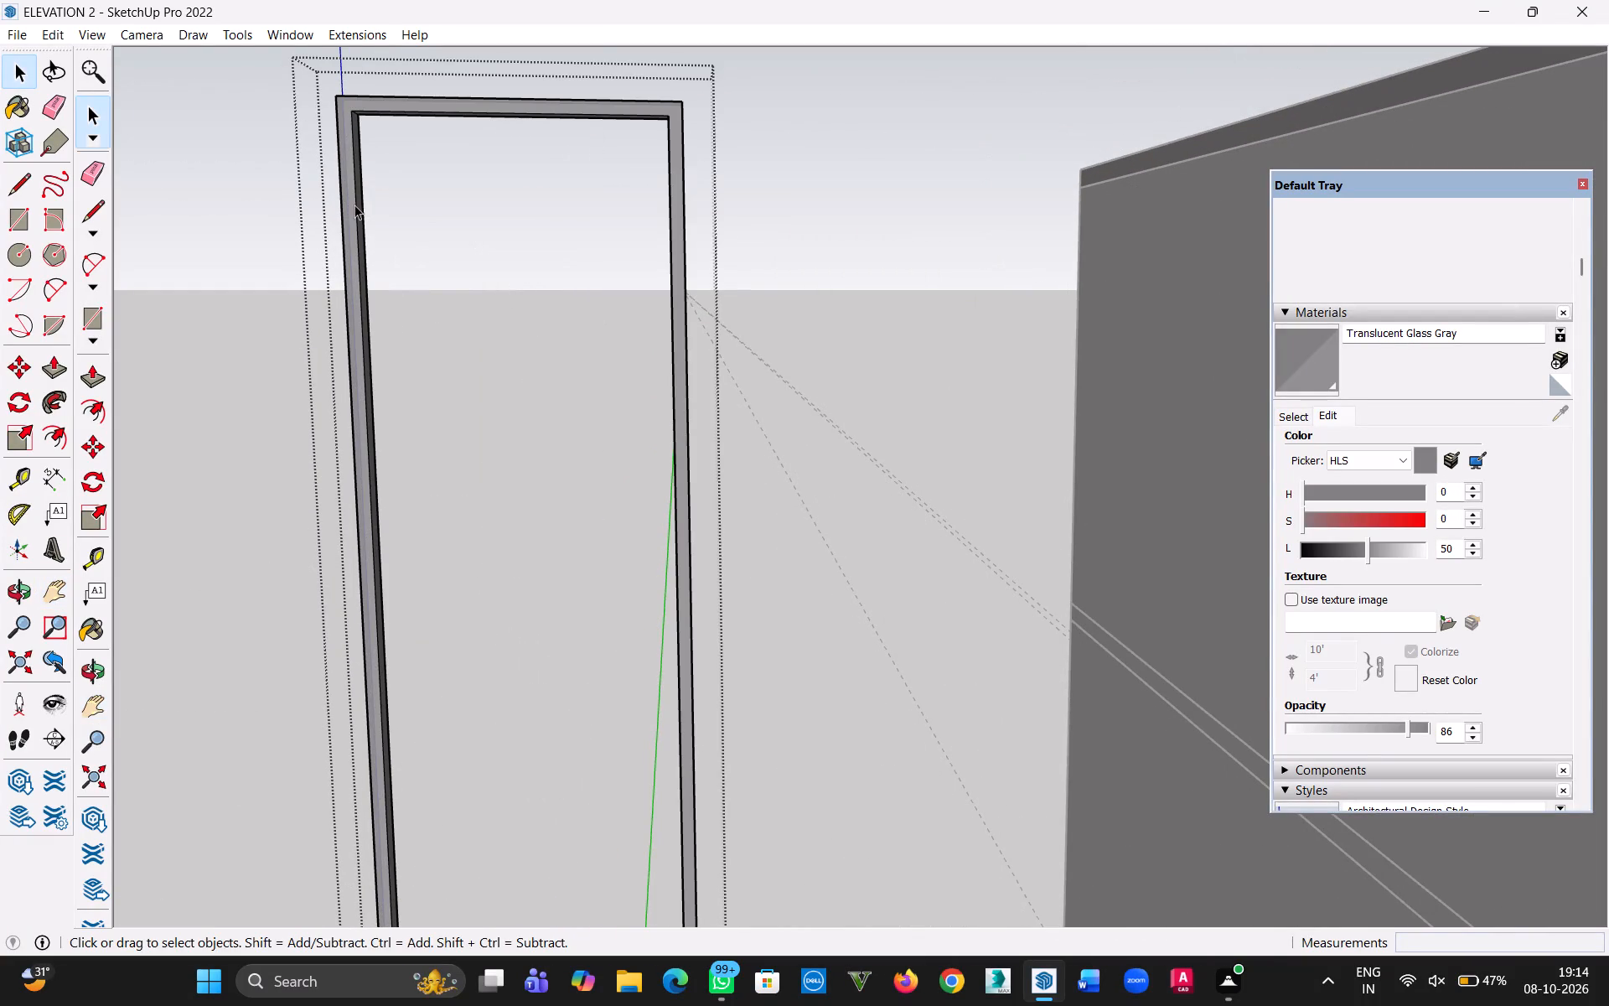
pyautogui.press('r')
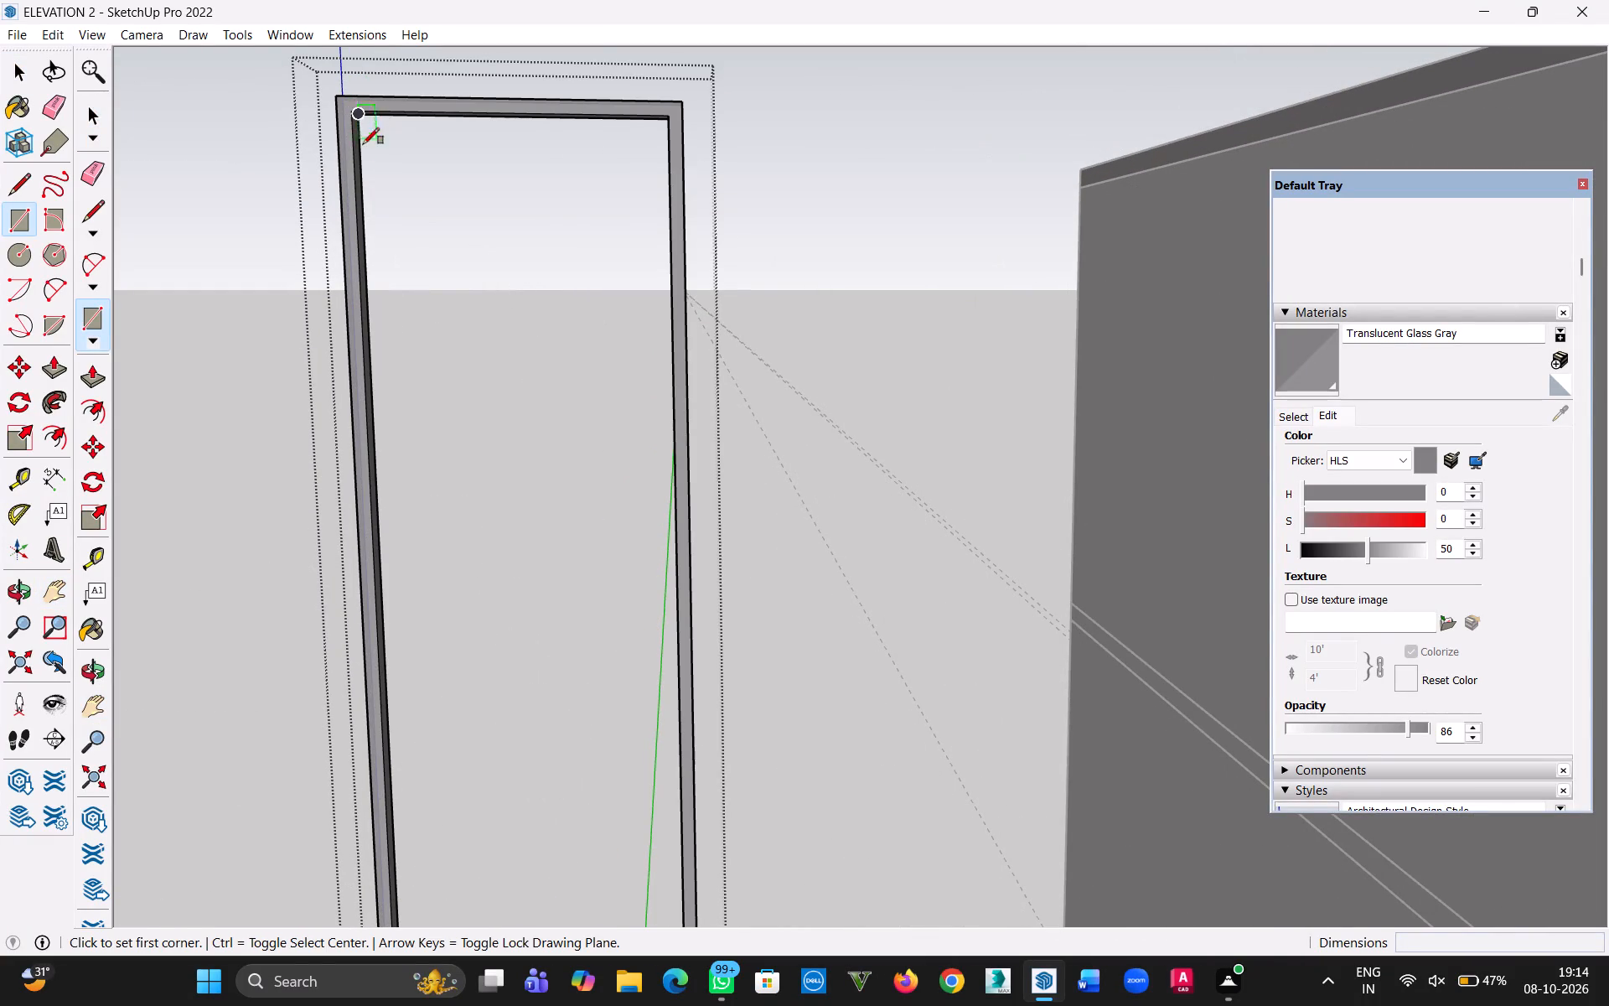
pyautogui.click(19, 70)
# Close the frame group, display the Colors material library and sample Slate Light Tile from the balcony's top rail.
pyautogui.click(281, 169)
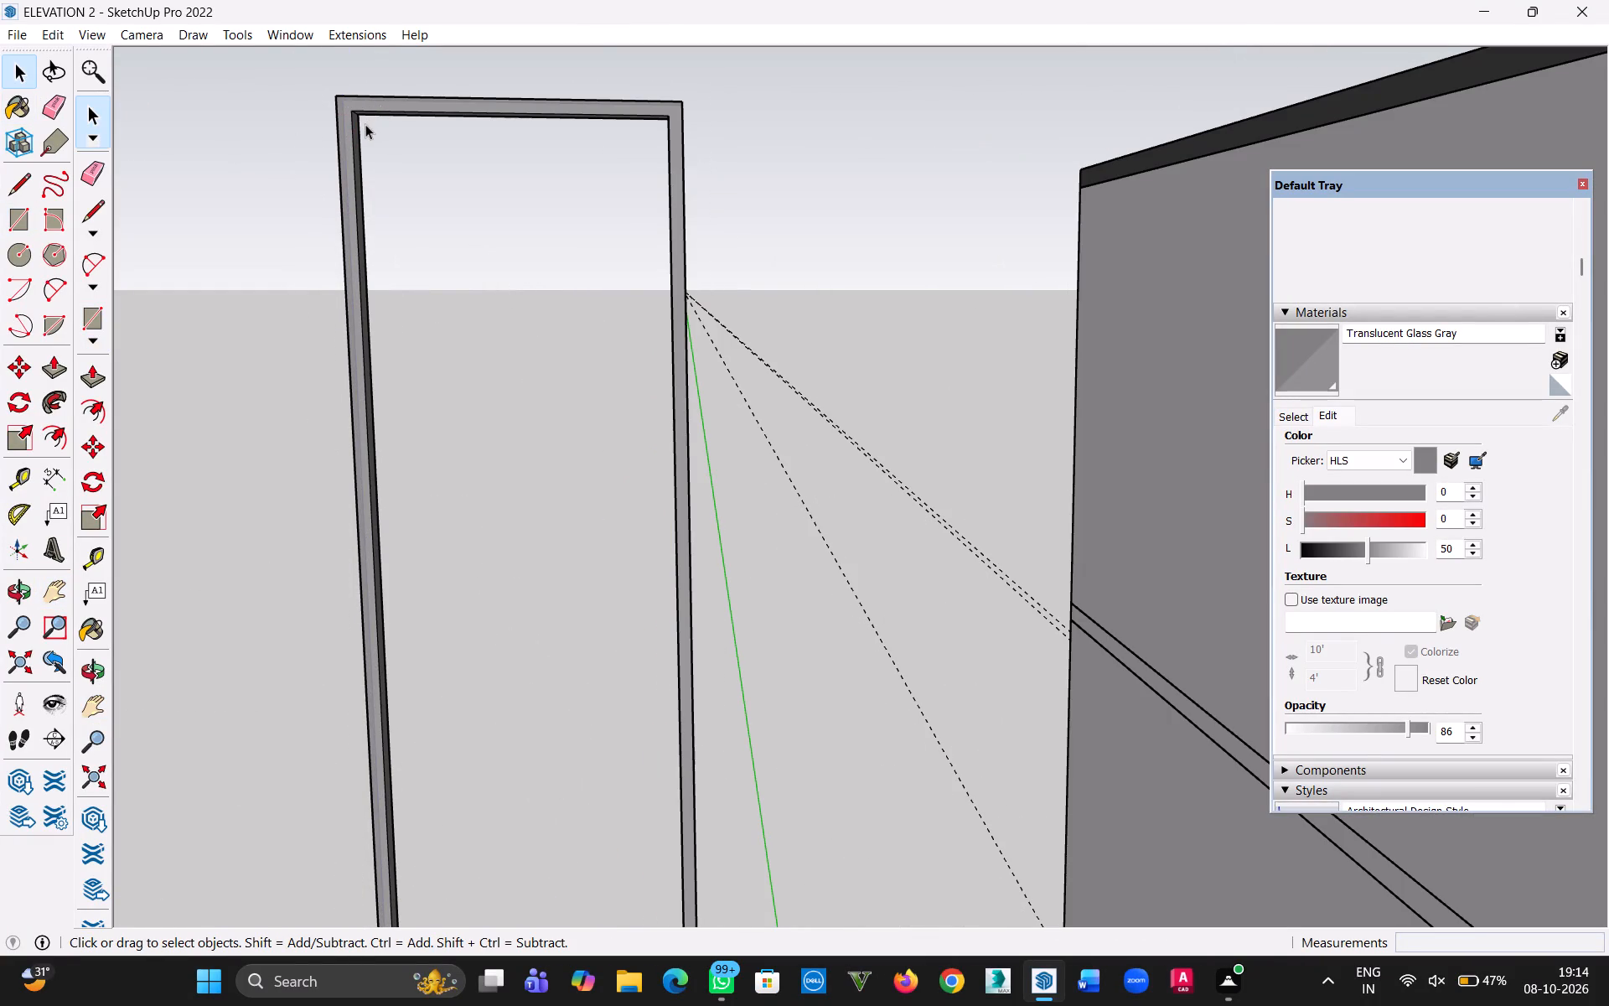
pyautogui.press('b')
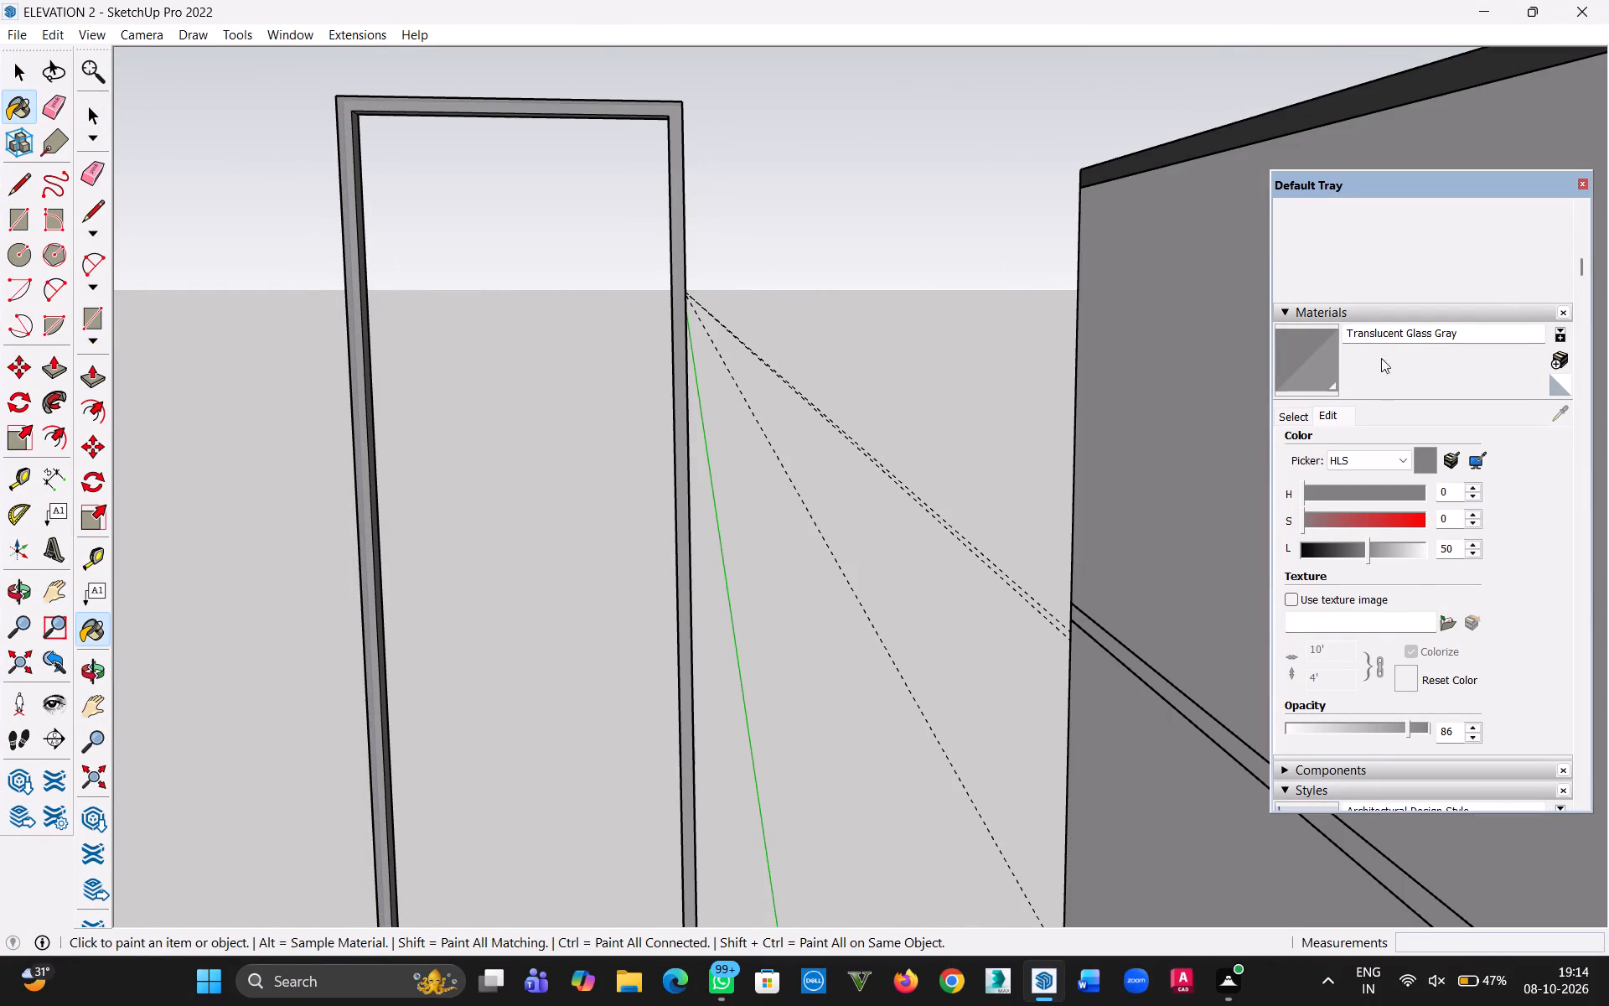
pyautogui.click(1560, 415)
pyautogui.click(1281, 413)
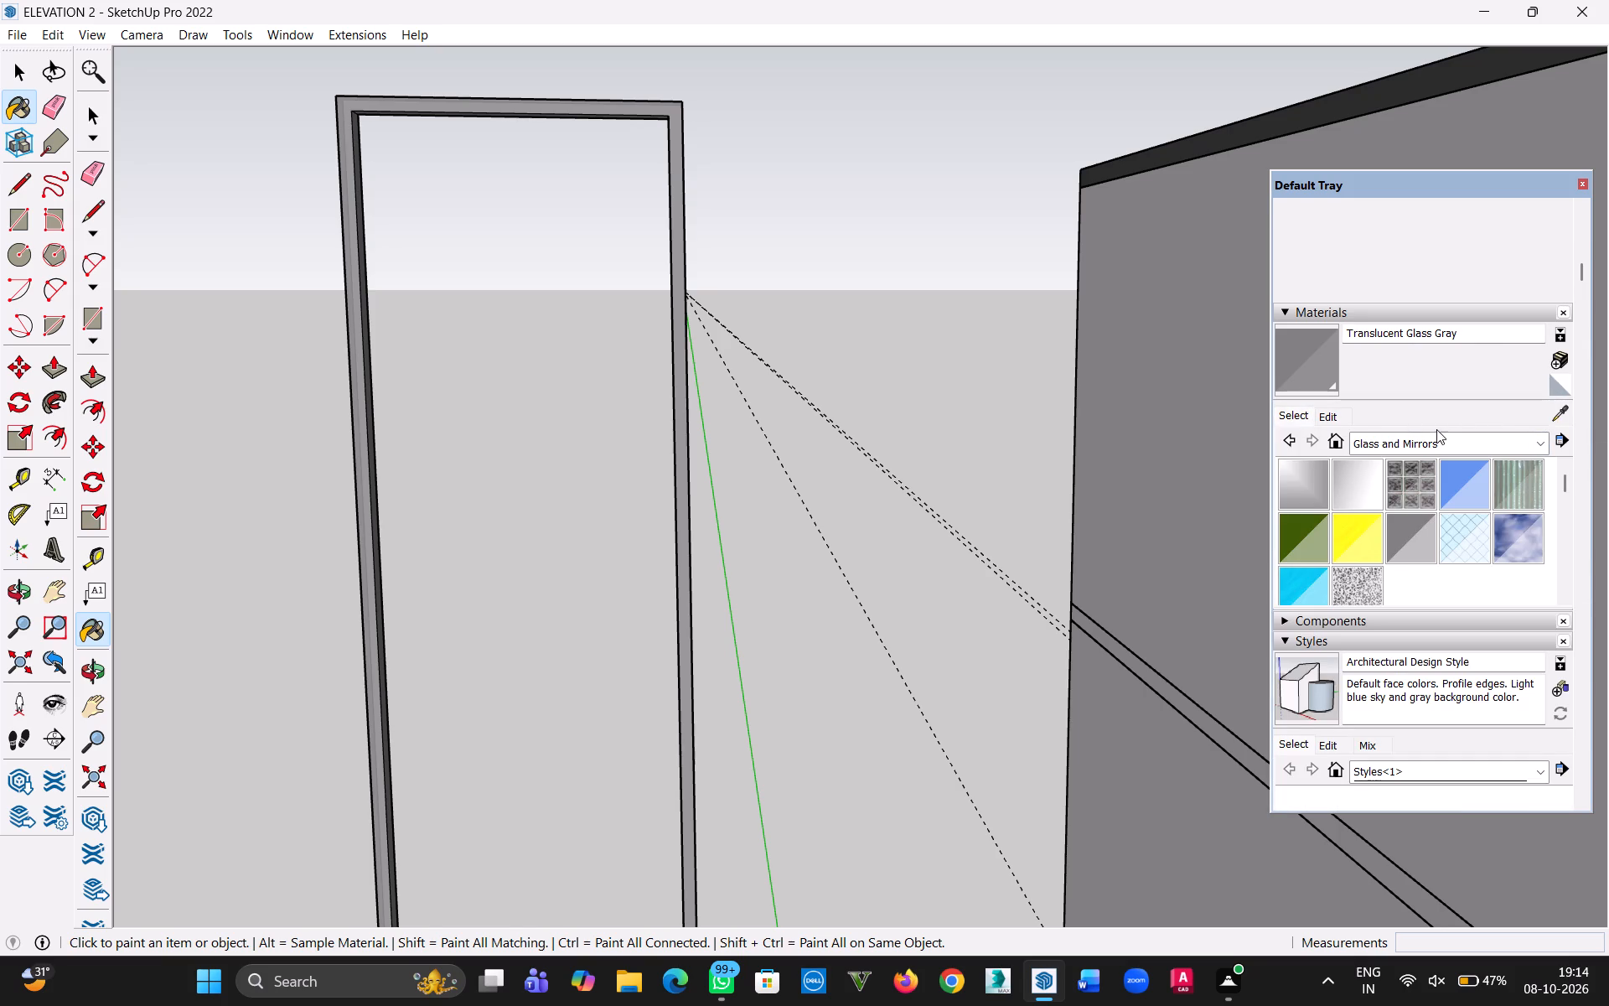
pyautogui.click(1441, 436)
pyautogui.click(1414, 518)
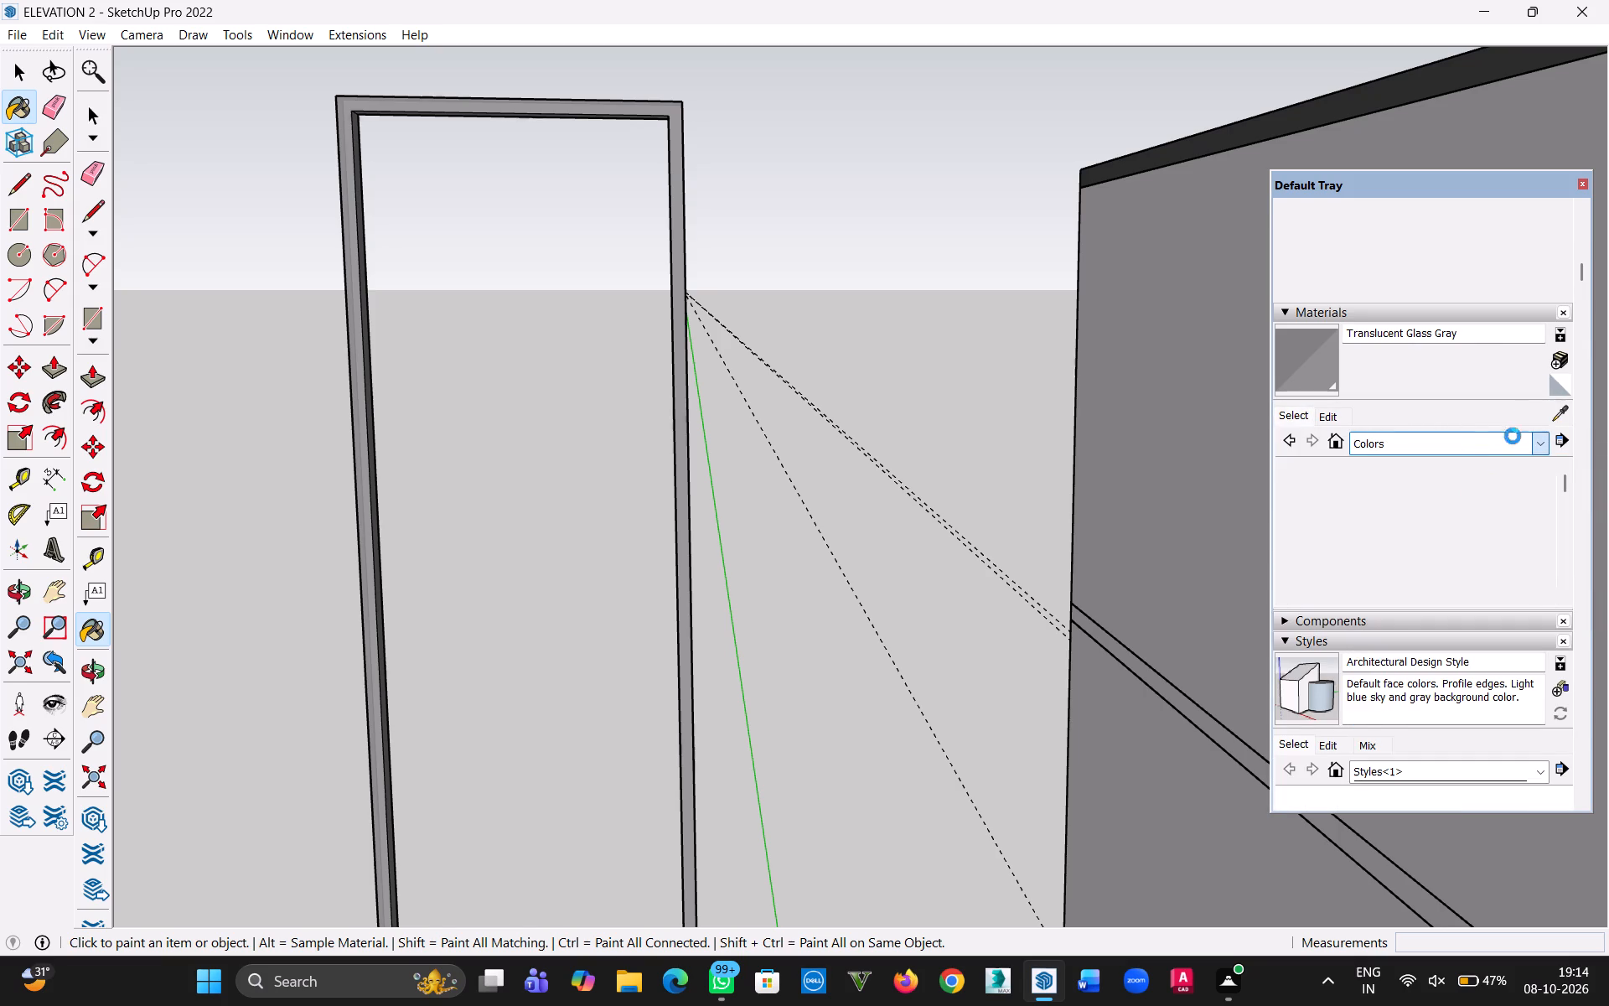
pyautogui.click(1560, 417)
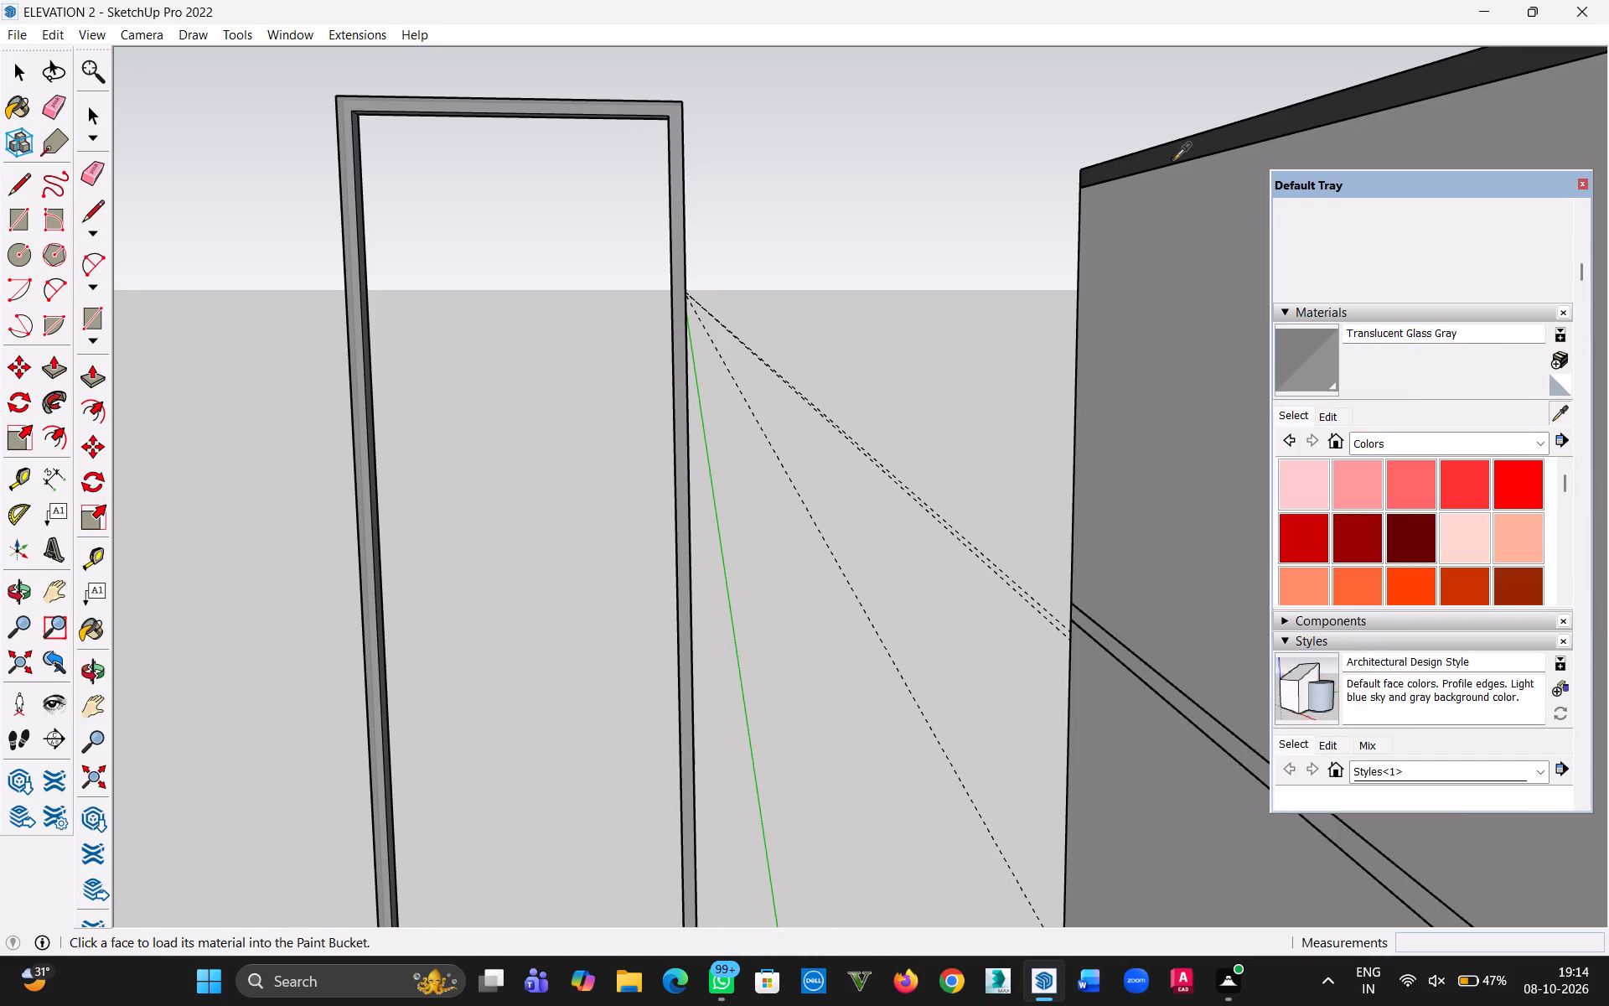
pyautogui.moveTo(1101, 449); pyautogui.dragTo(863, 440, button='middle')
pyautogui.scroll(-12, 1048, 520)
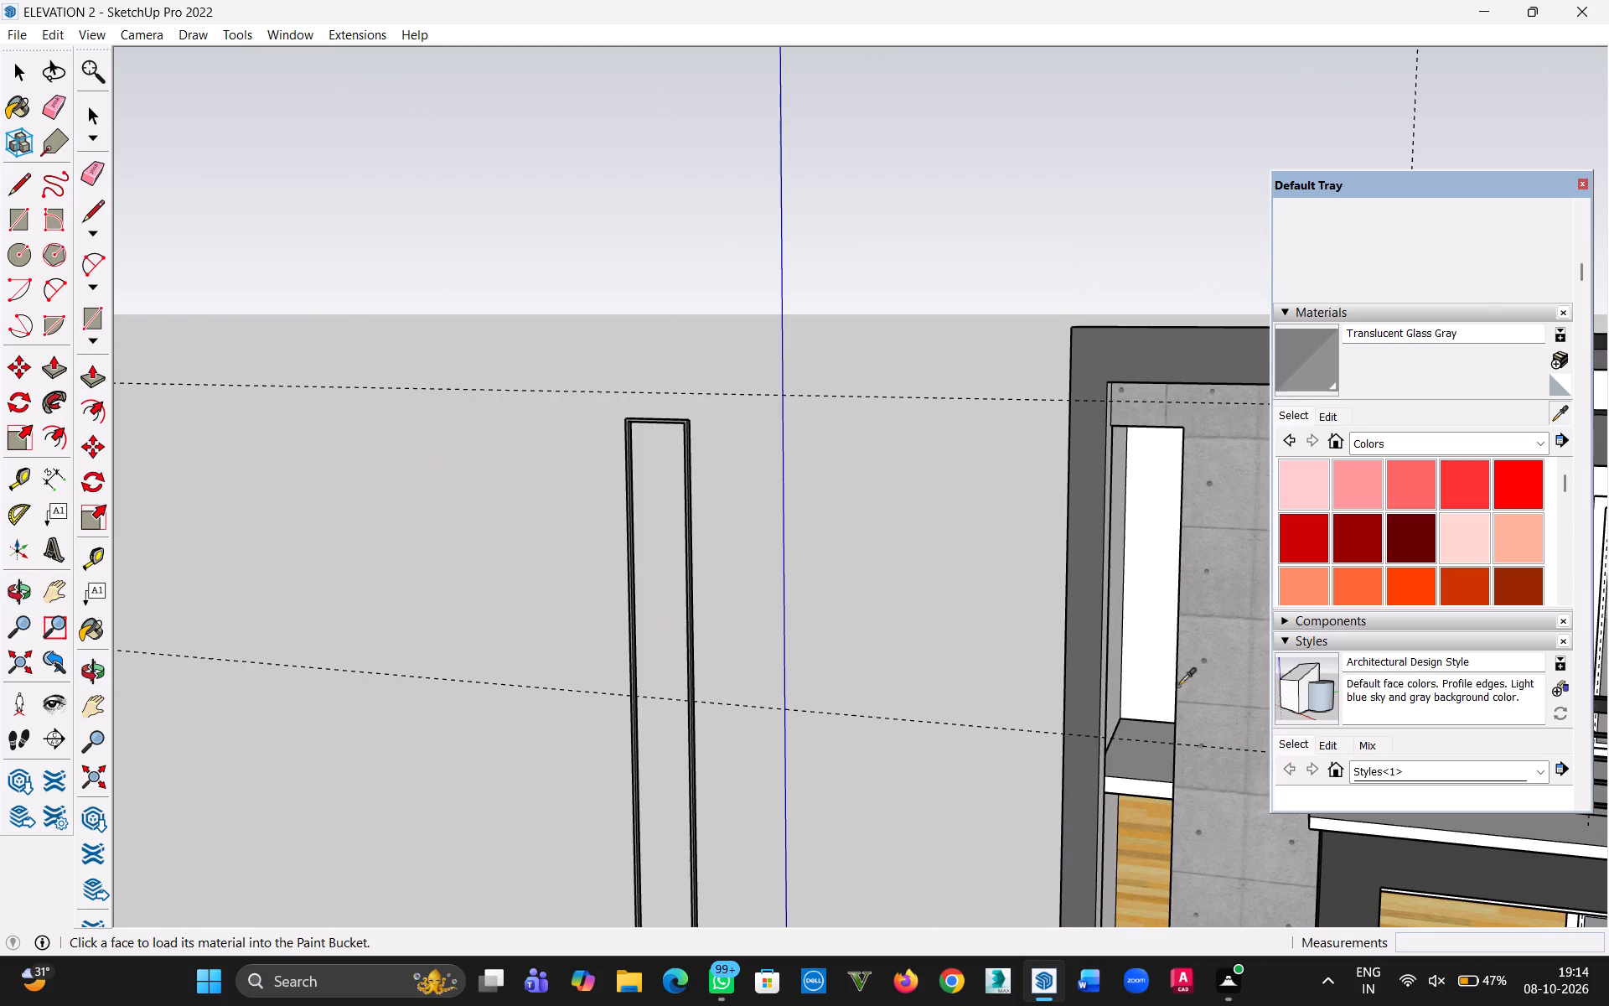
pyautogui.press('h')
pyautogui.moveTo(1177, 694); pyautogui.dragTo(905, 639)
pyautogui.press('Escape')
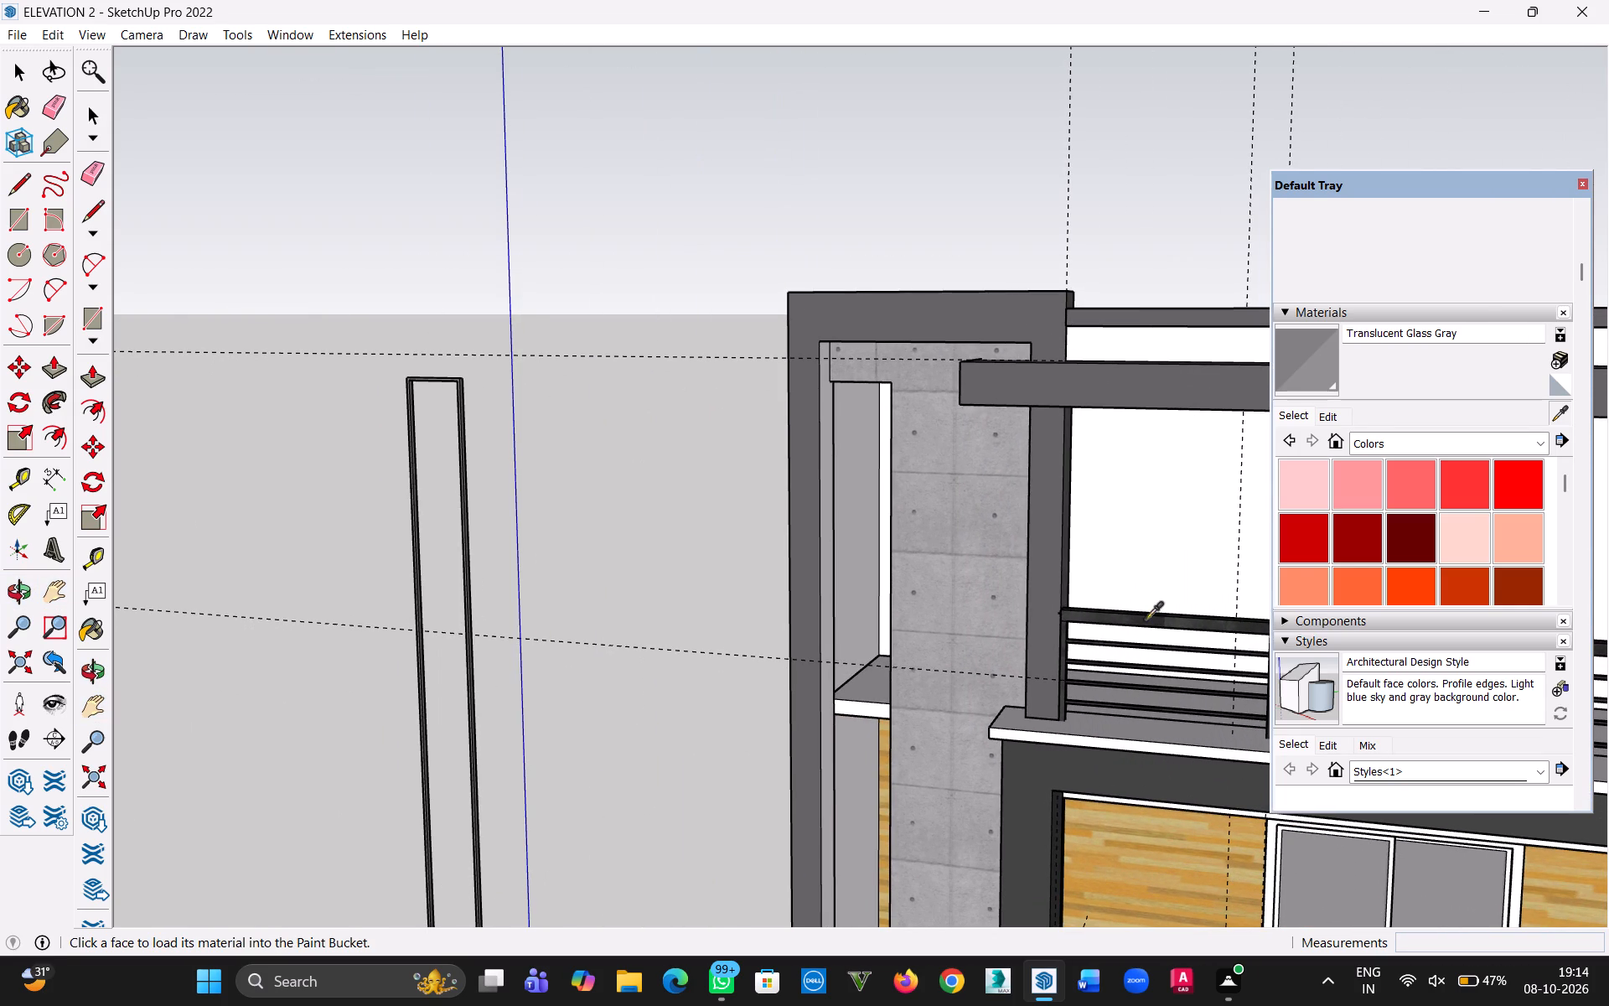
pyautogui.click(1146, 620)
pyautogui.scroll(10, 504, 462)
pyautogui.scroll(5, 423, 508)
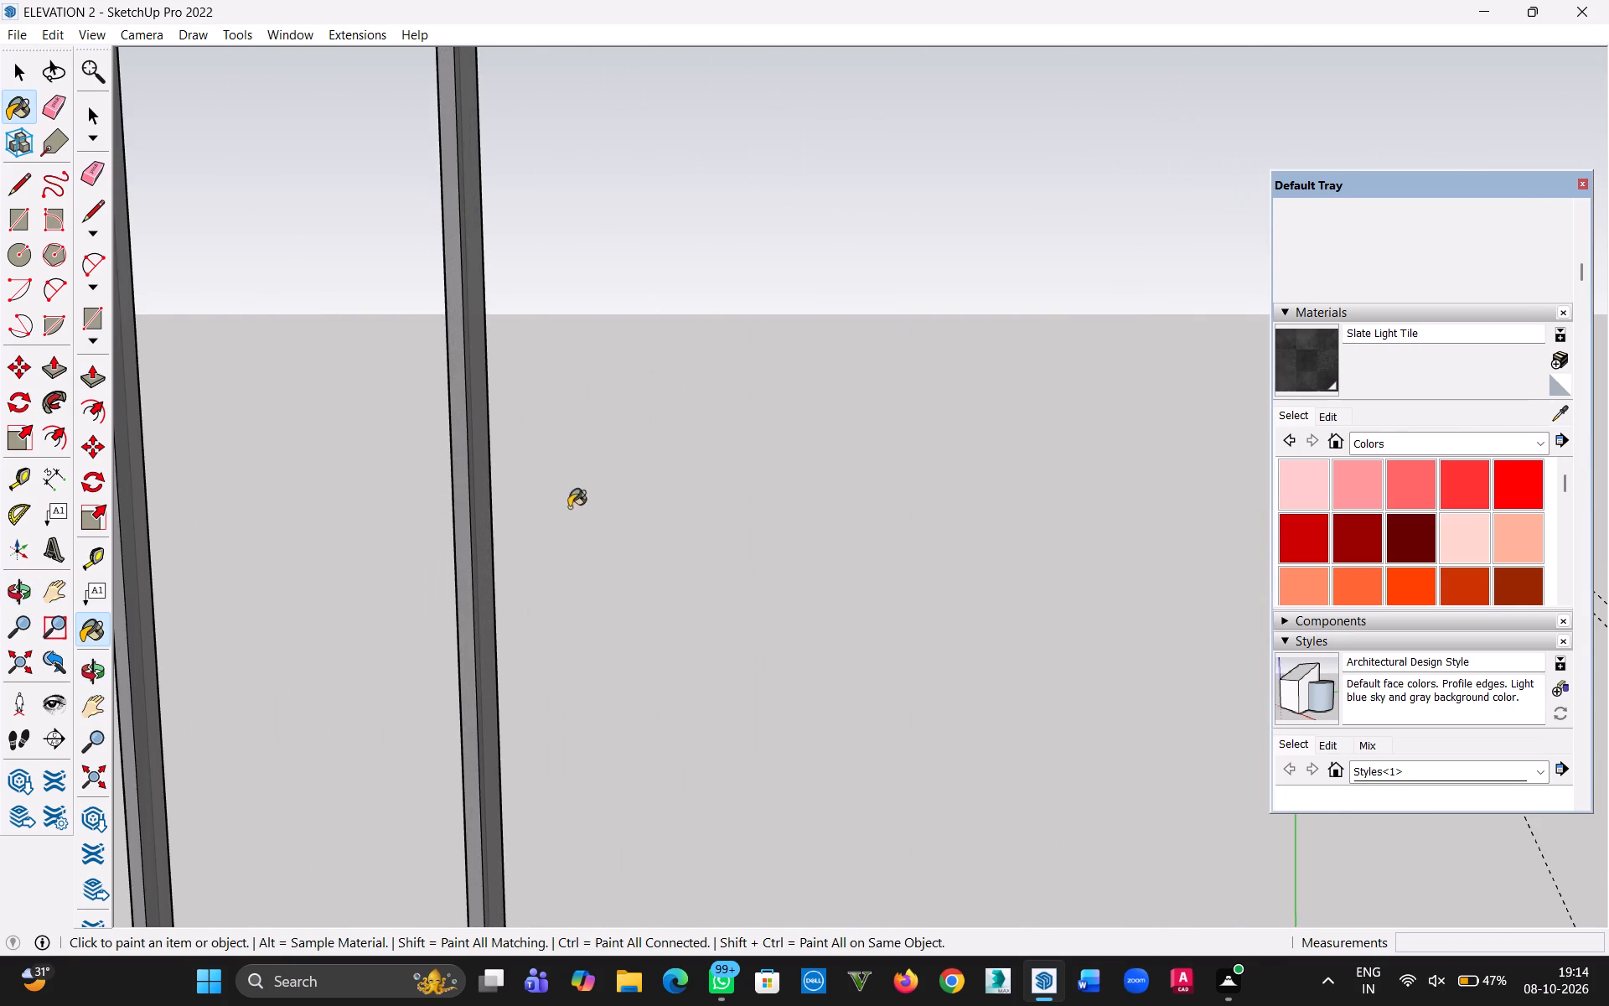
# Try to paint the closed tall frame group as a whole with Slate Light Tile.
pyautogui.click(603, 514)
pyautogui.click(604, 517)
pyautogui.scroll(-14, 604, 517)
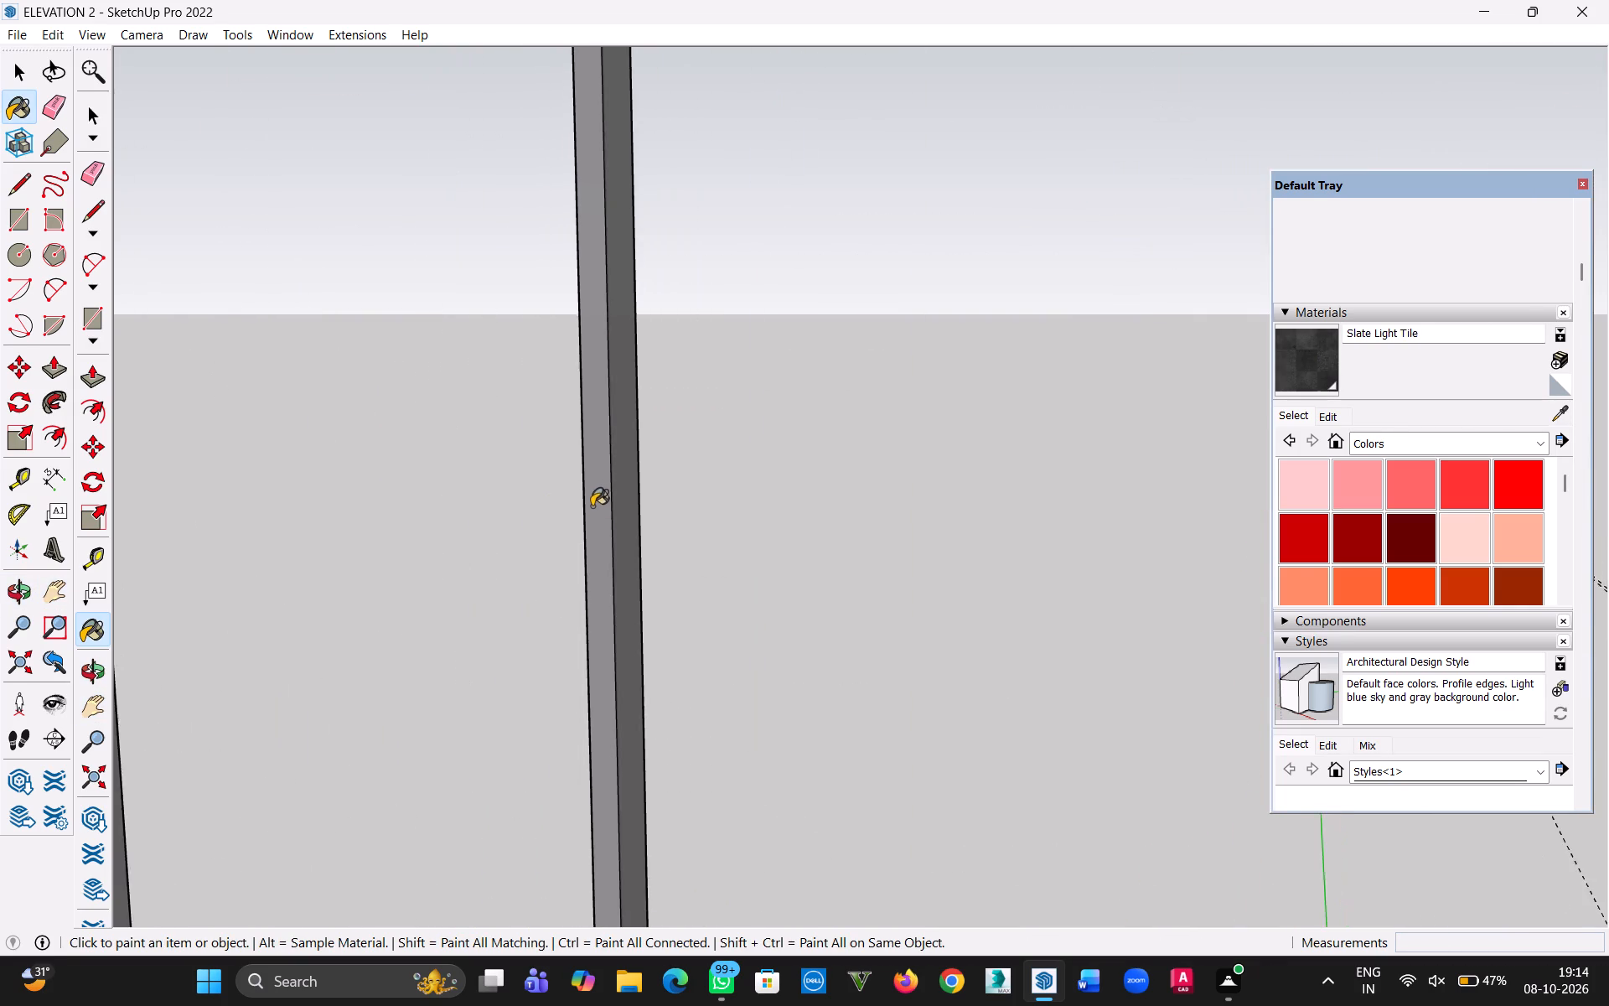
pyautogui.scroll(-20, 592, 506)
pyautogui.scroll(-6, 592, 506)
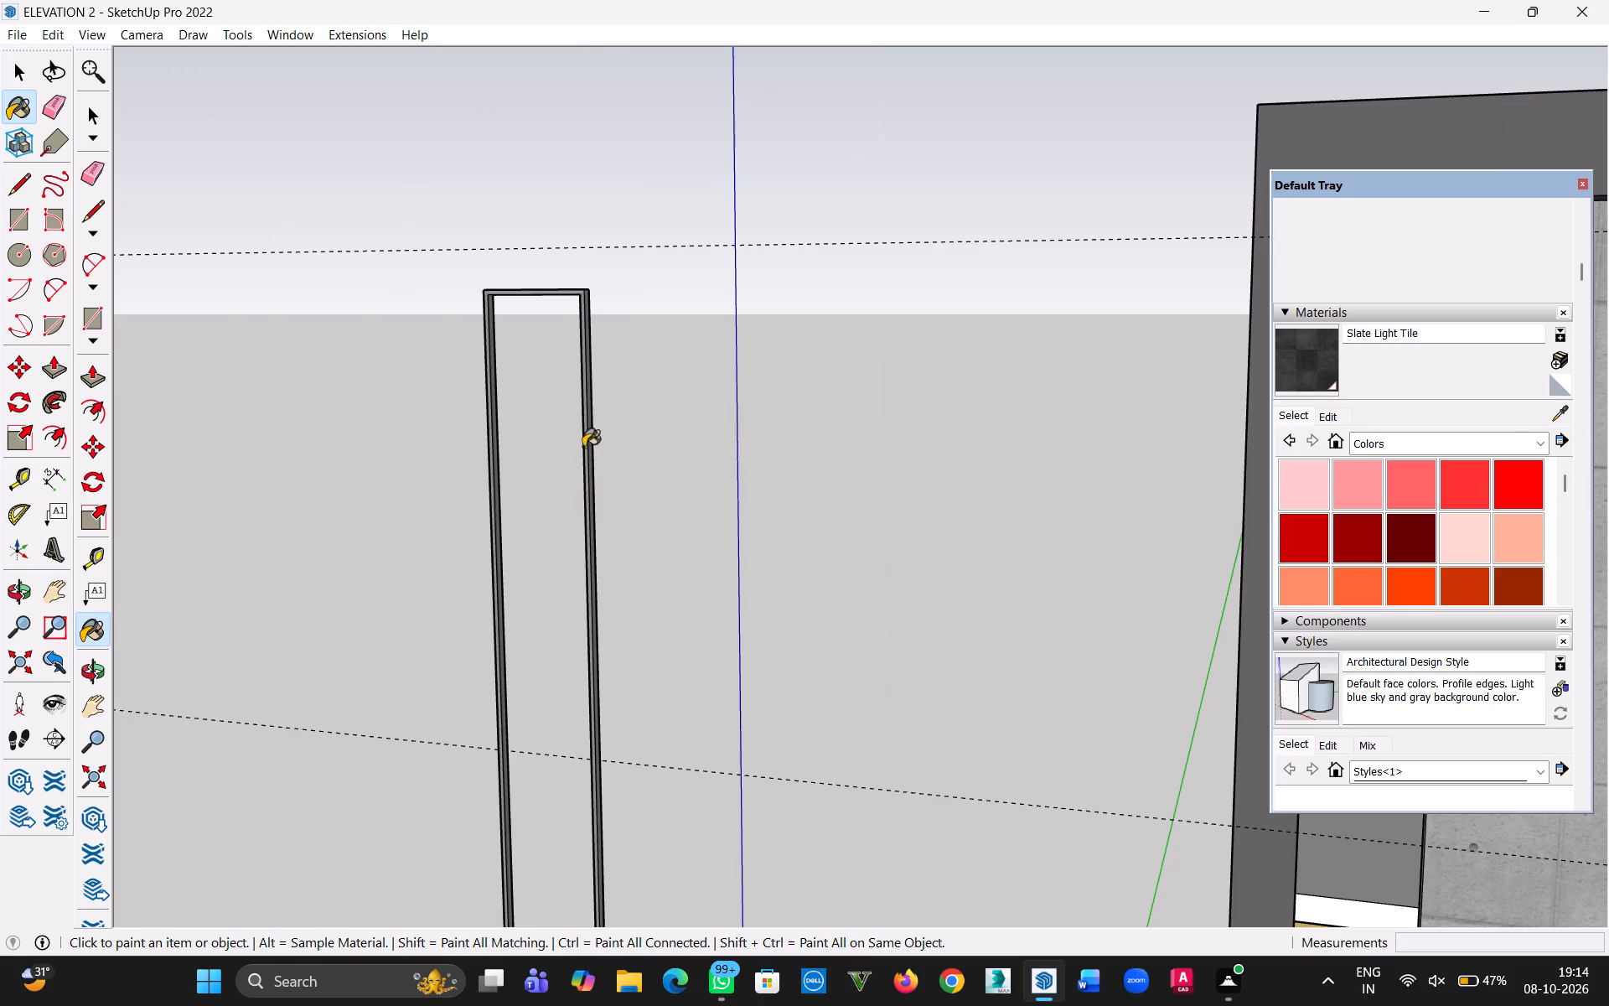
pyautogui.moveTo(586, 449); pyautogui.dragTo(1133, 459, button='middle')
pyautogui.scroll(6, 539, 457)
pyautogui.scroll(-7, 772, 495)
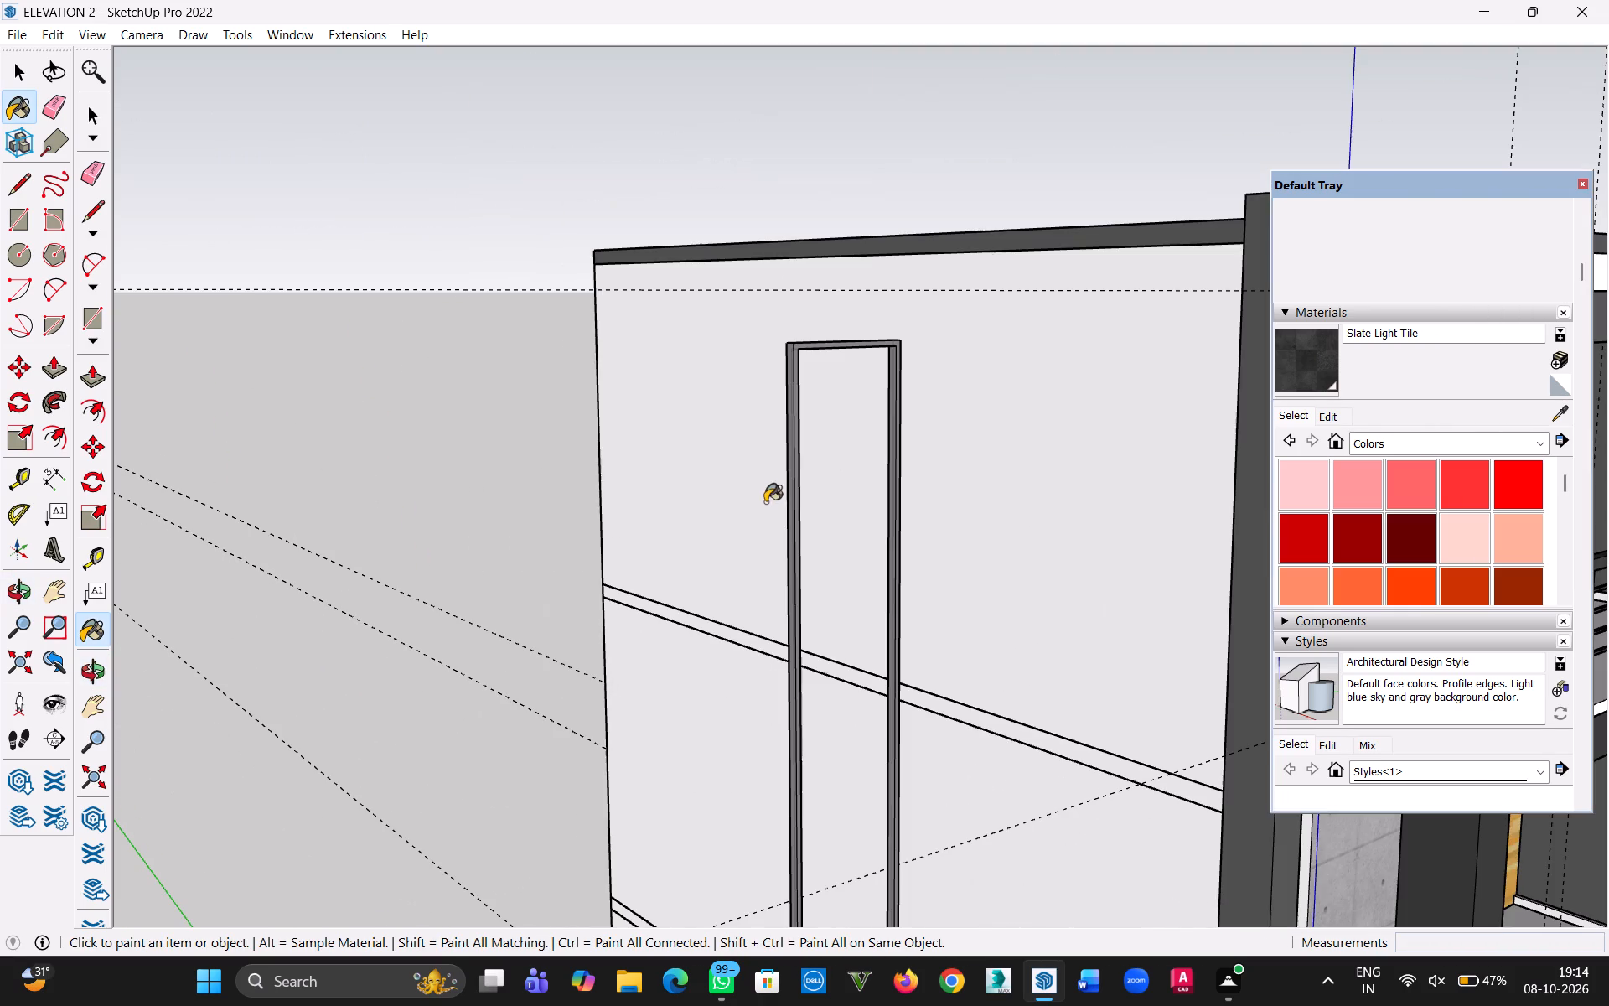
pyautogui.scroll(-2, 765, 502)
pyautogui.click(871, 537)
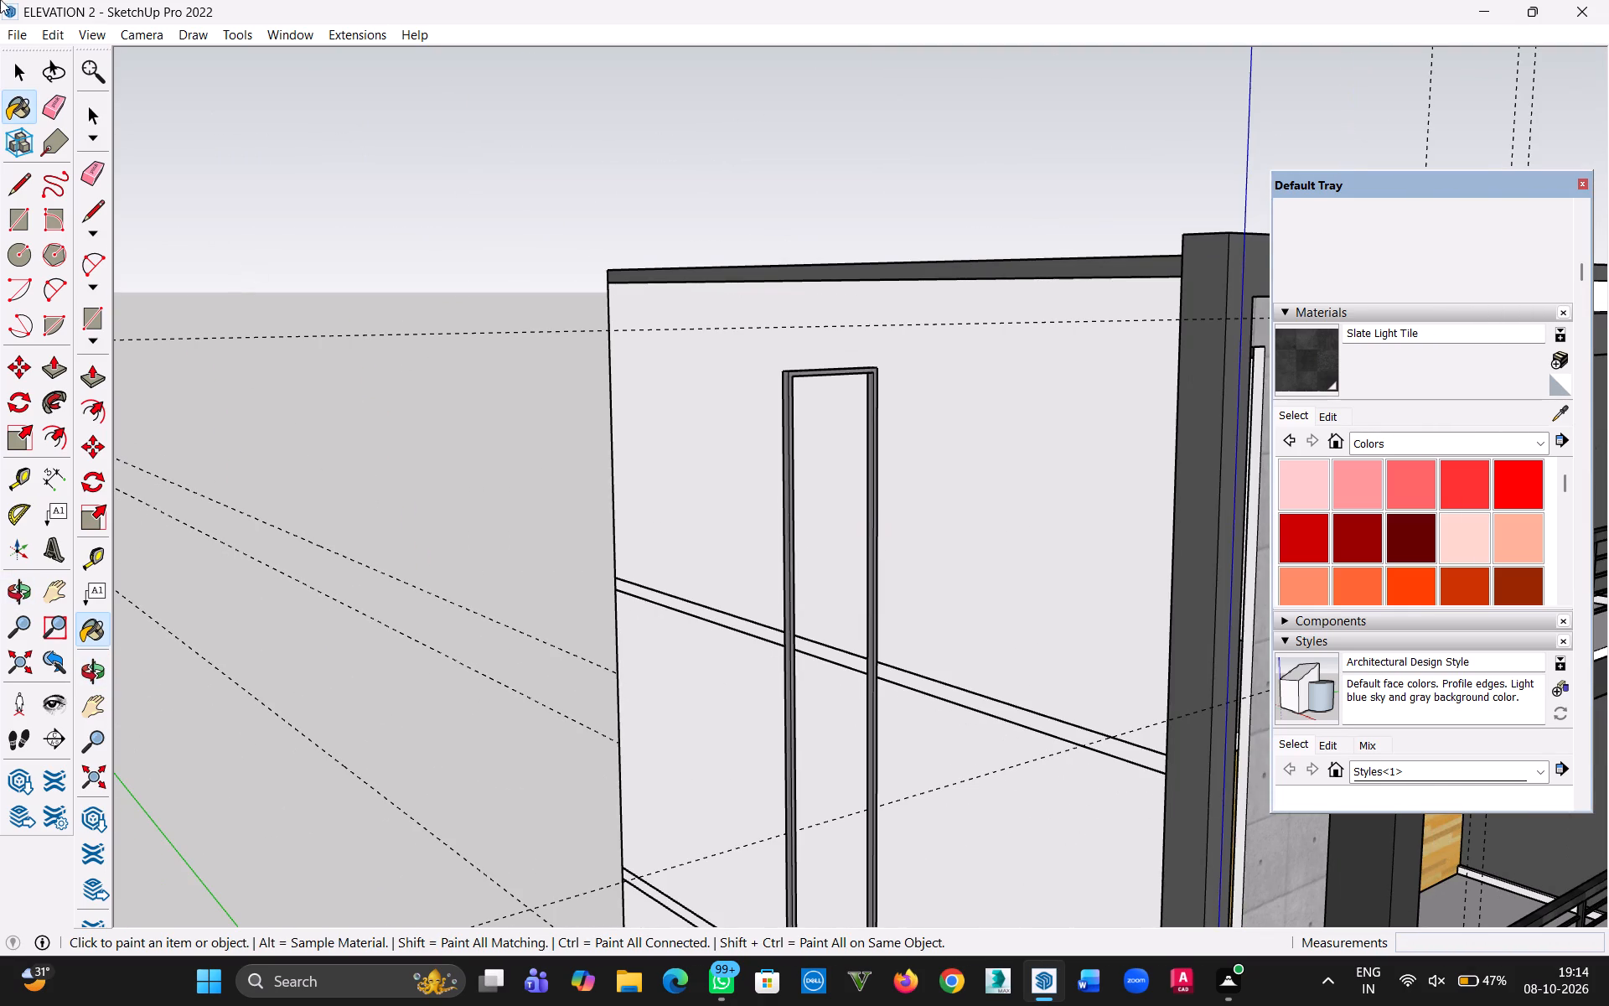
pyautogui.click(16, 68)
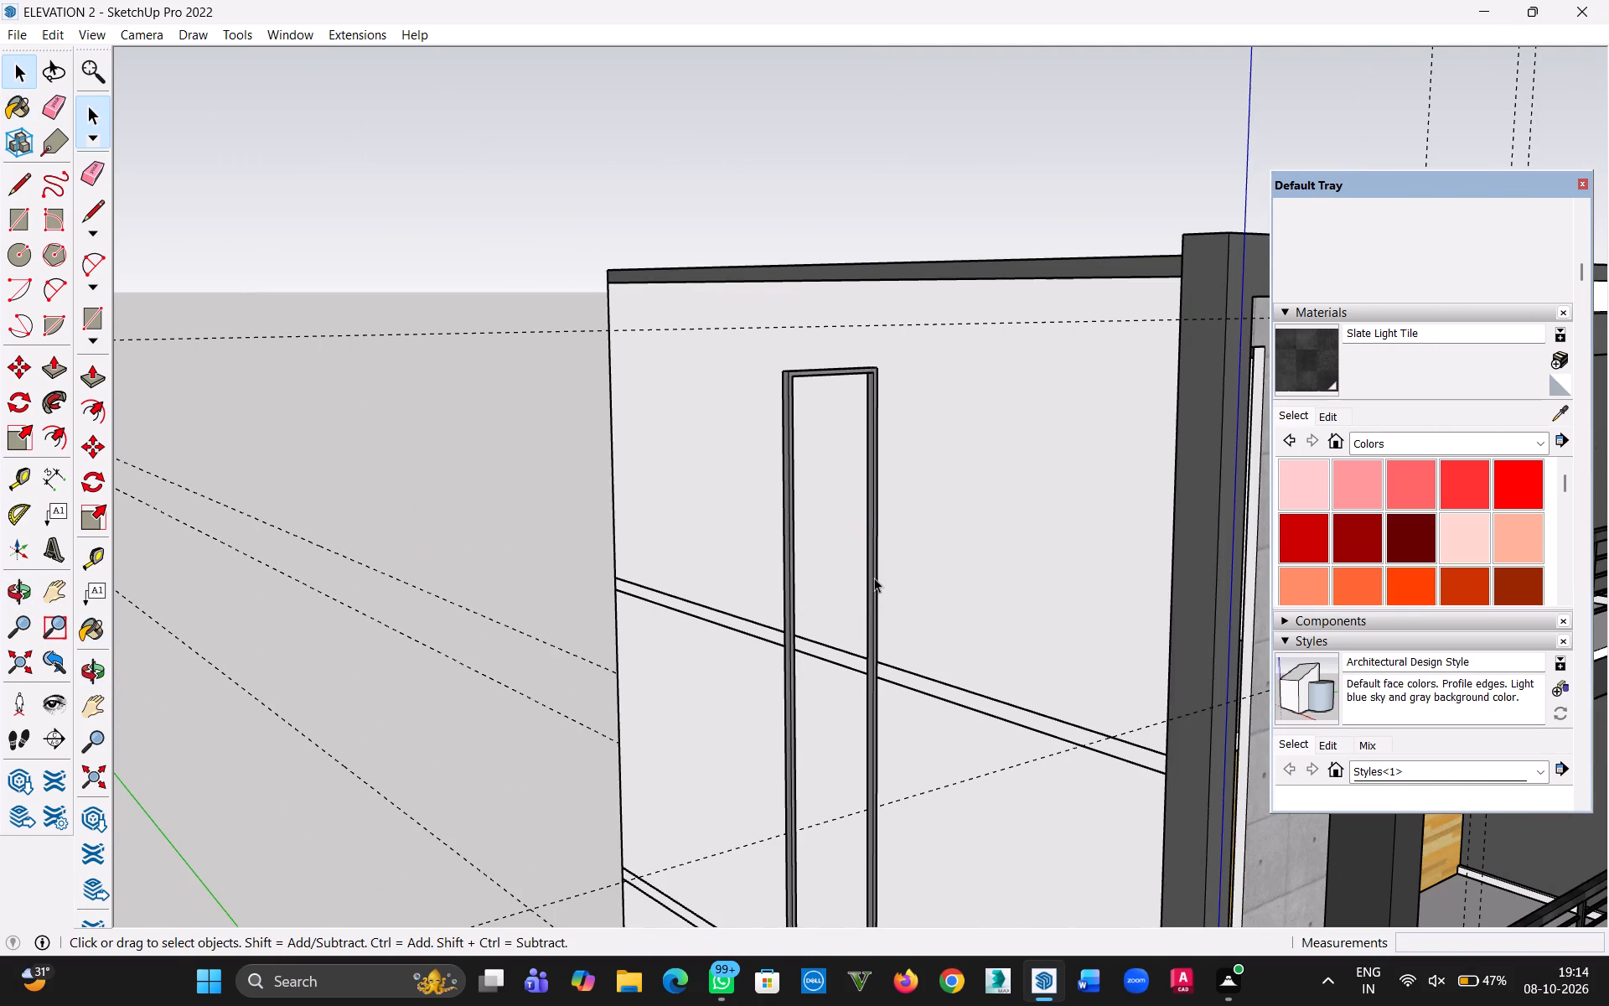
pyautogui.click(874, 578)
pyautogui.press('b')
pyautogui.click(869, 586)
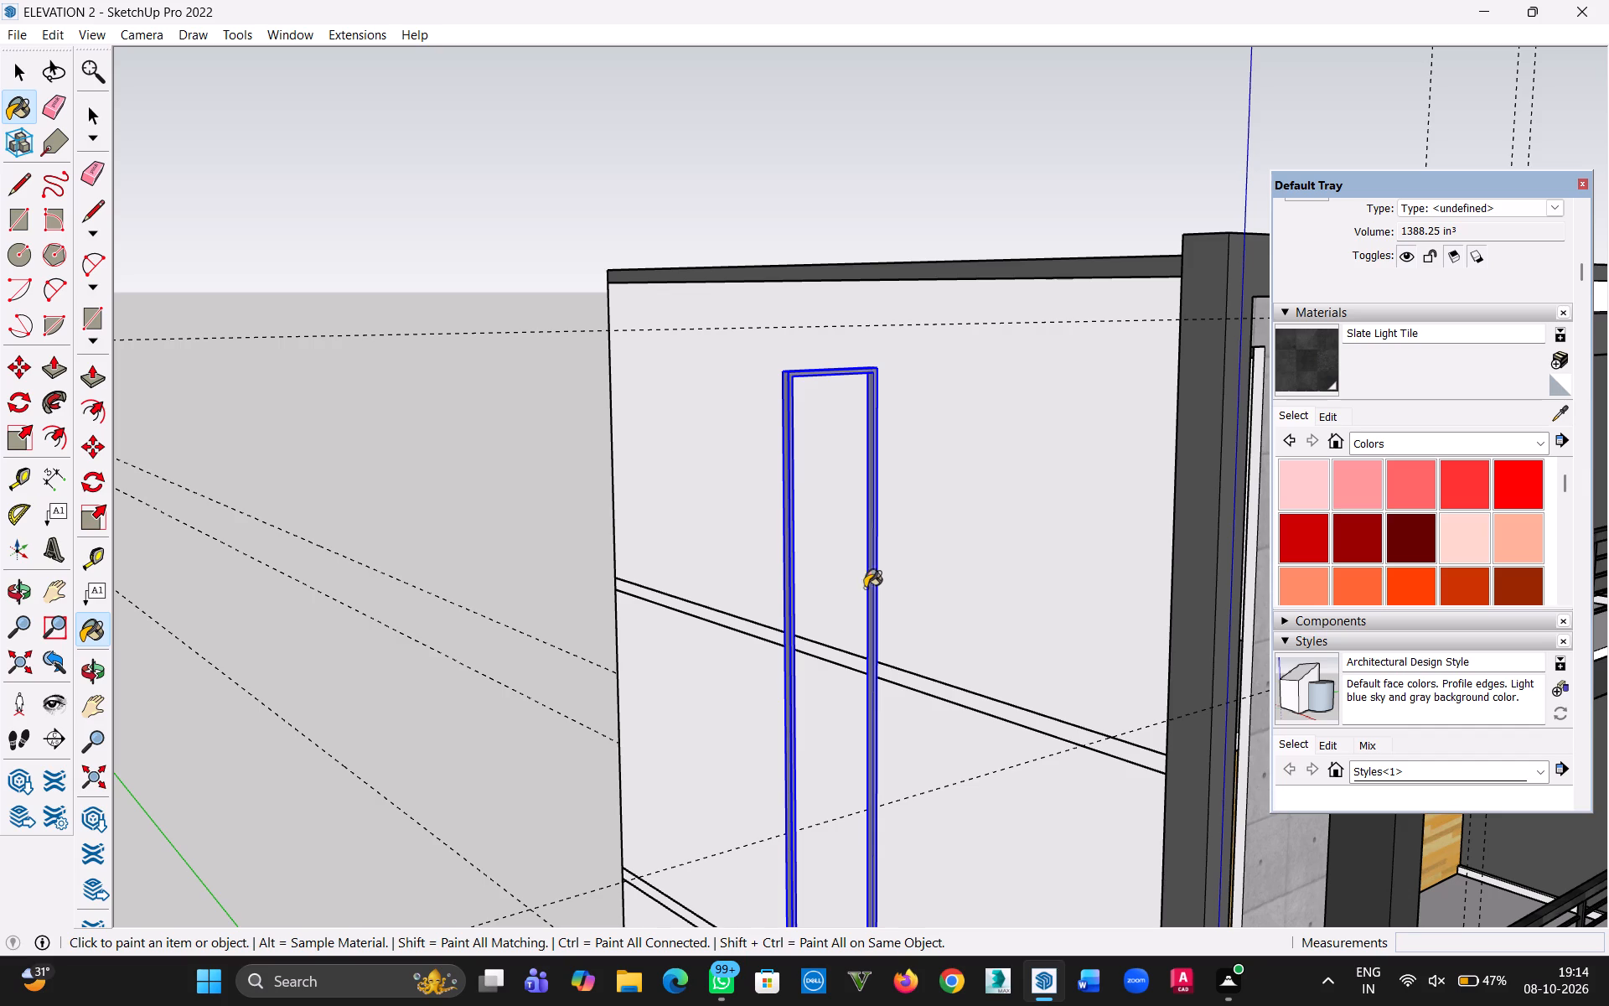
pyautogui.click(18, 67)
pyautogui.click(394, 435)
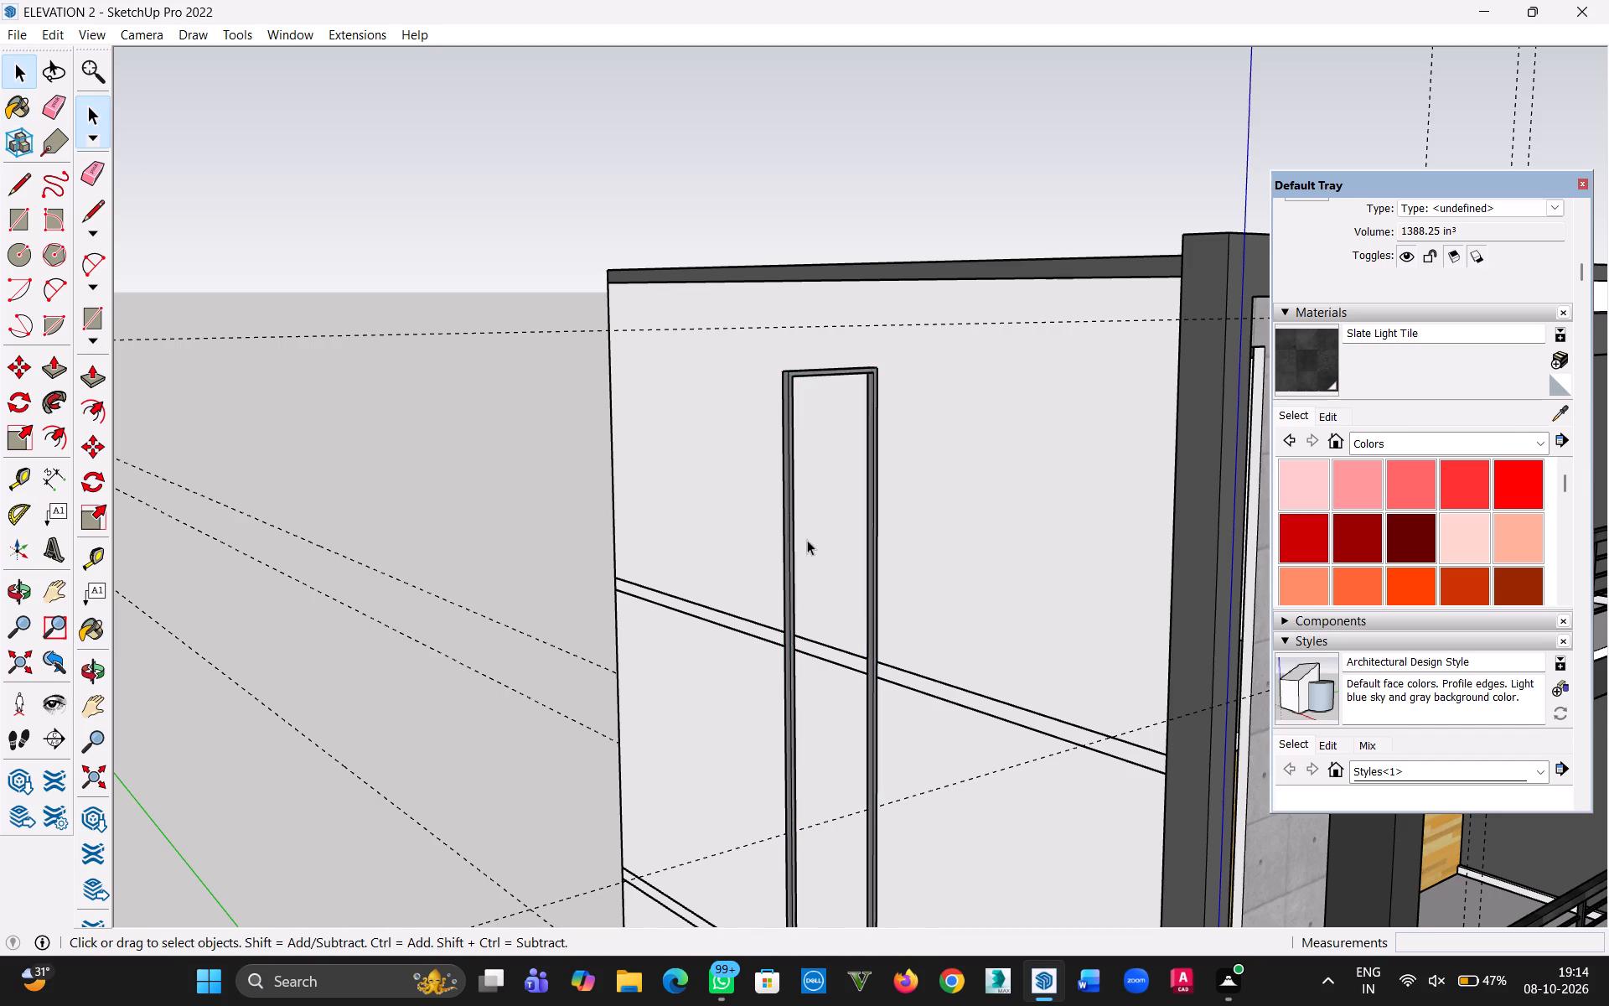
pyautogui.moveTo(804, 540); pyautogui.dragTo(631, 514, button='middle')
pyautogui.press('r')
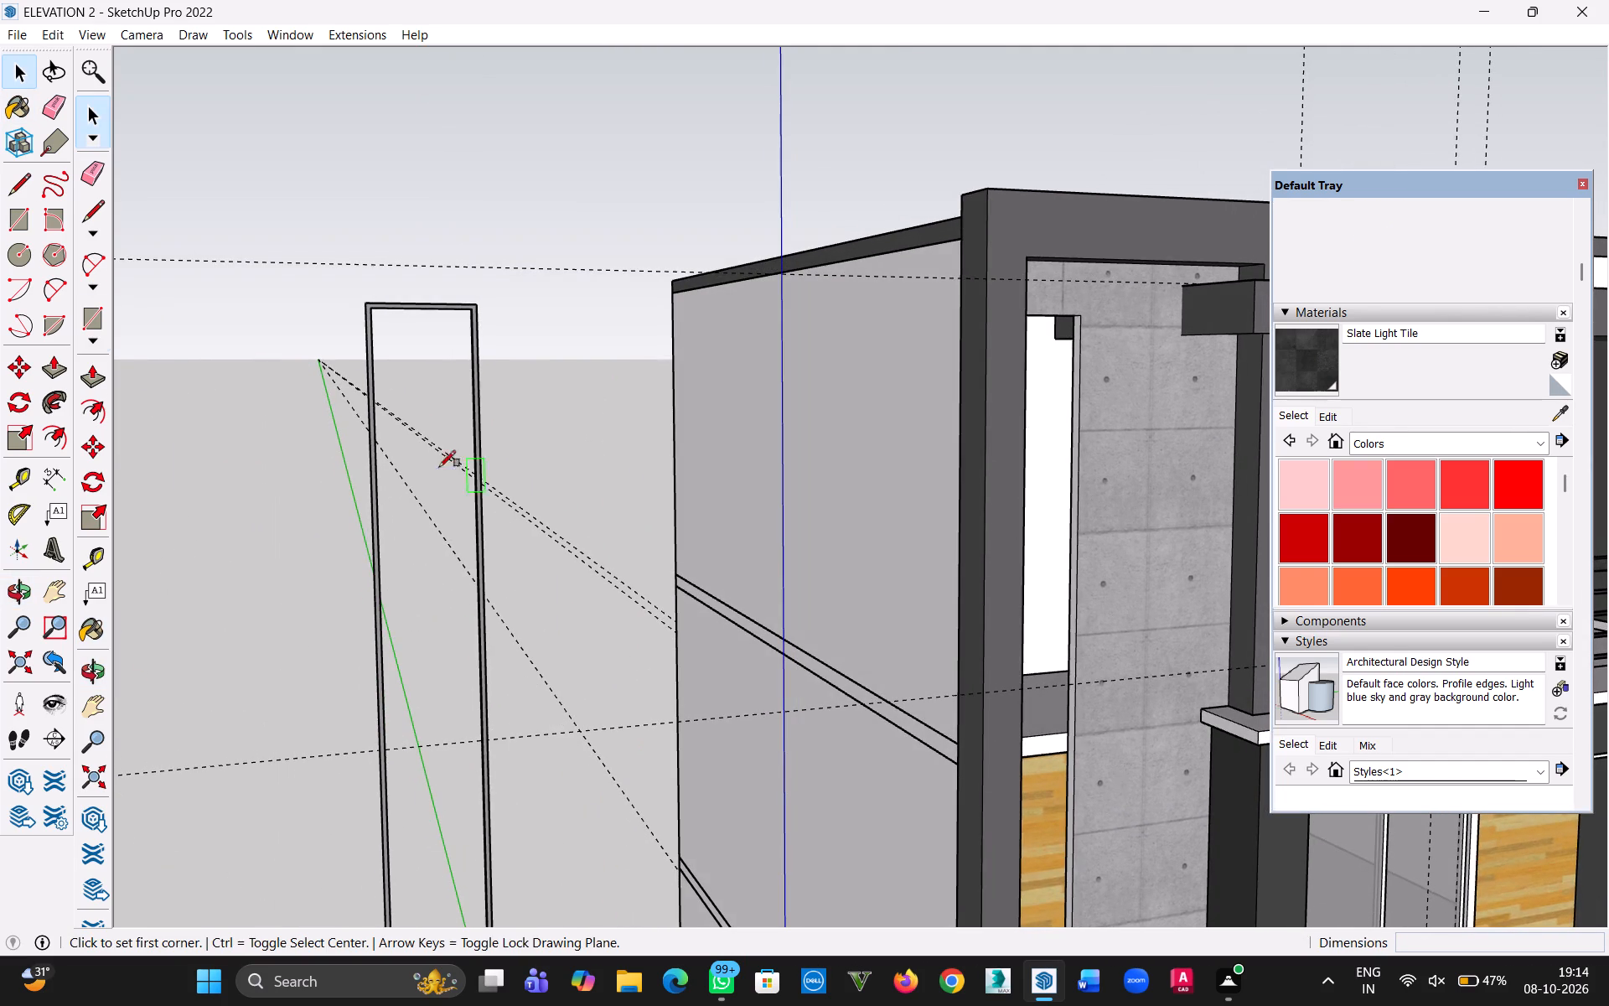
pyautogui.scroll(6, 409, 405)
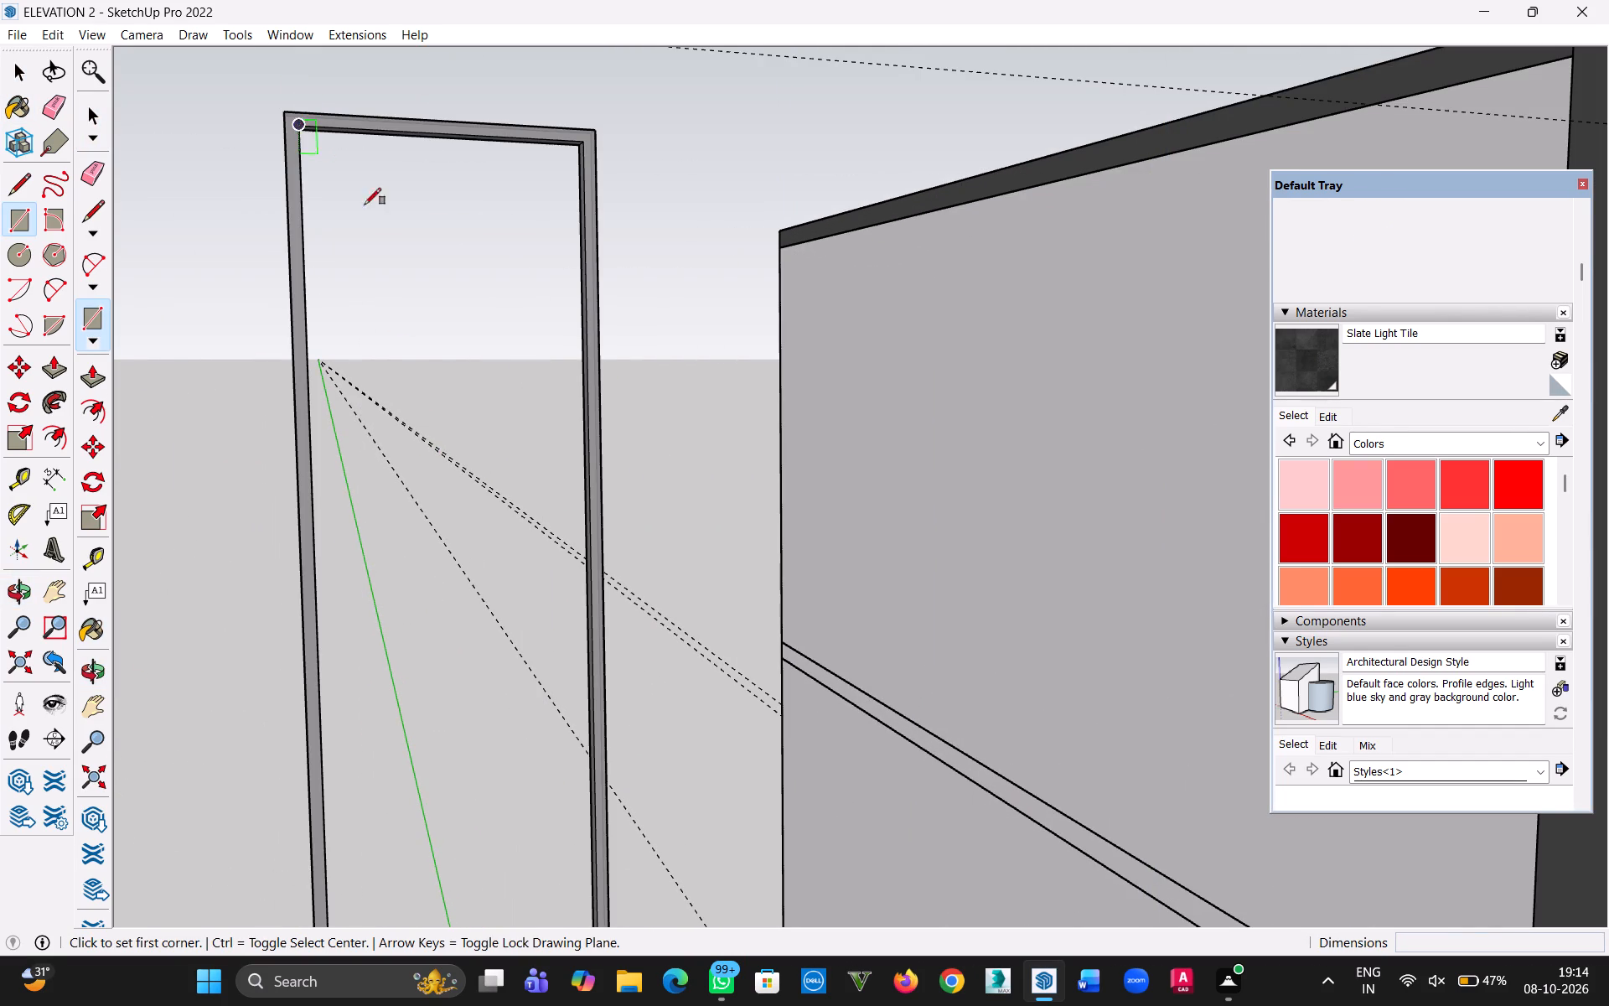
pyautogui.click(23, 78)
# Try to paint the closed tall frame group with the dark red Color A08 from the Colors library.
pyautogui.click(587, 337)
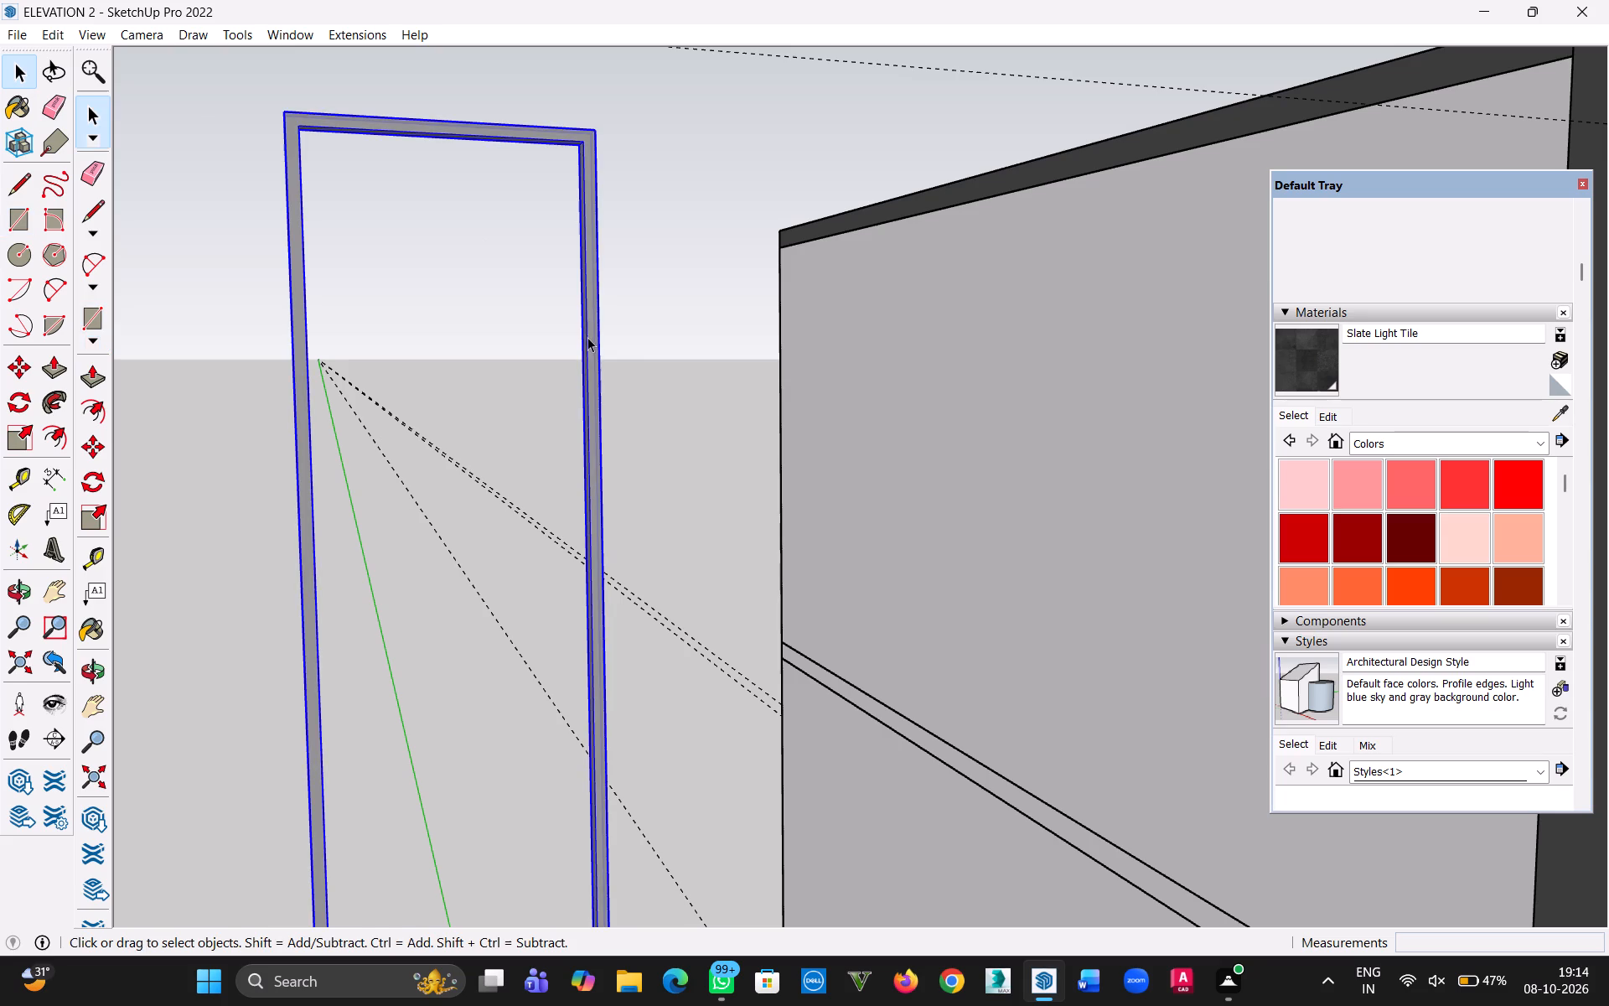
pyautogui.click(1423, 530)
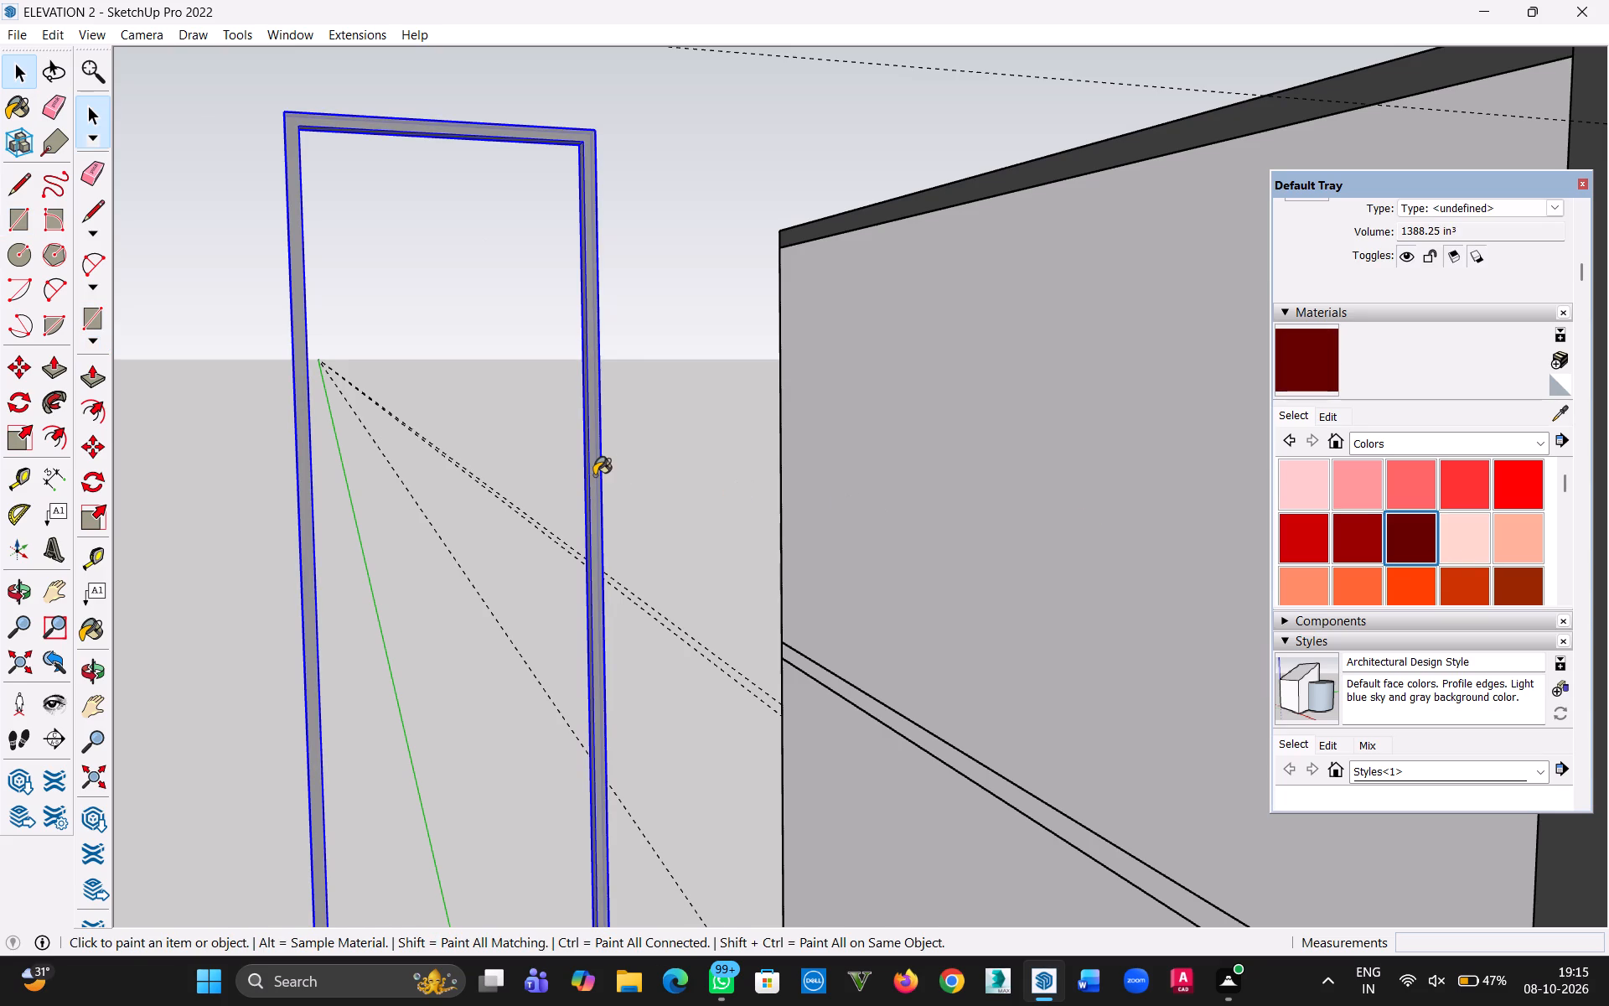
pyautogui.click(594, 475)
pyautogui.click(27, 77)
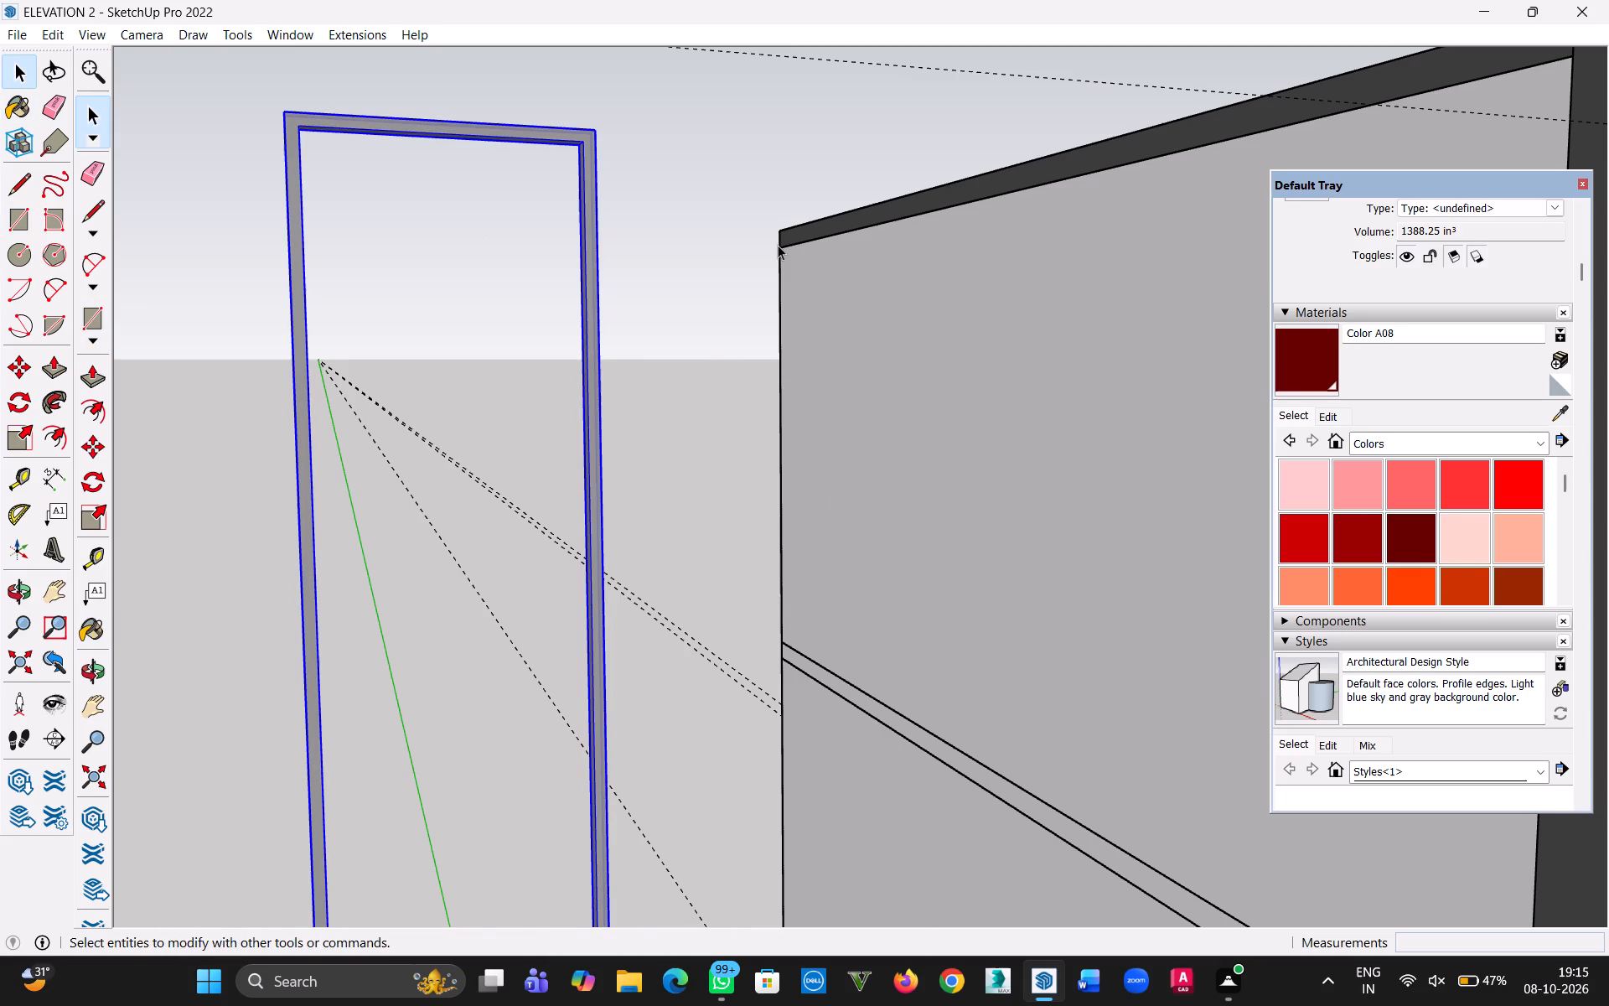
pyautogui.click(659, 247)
# Open the tall frame group, select all of its connected geometry and paint it with Color A08.
pyautogui.moveTo(663, 242); pyautogui.dragTo(621, 340, button='middle')
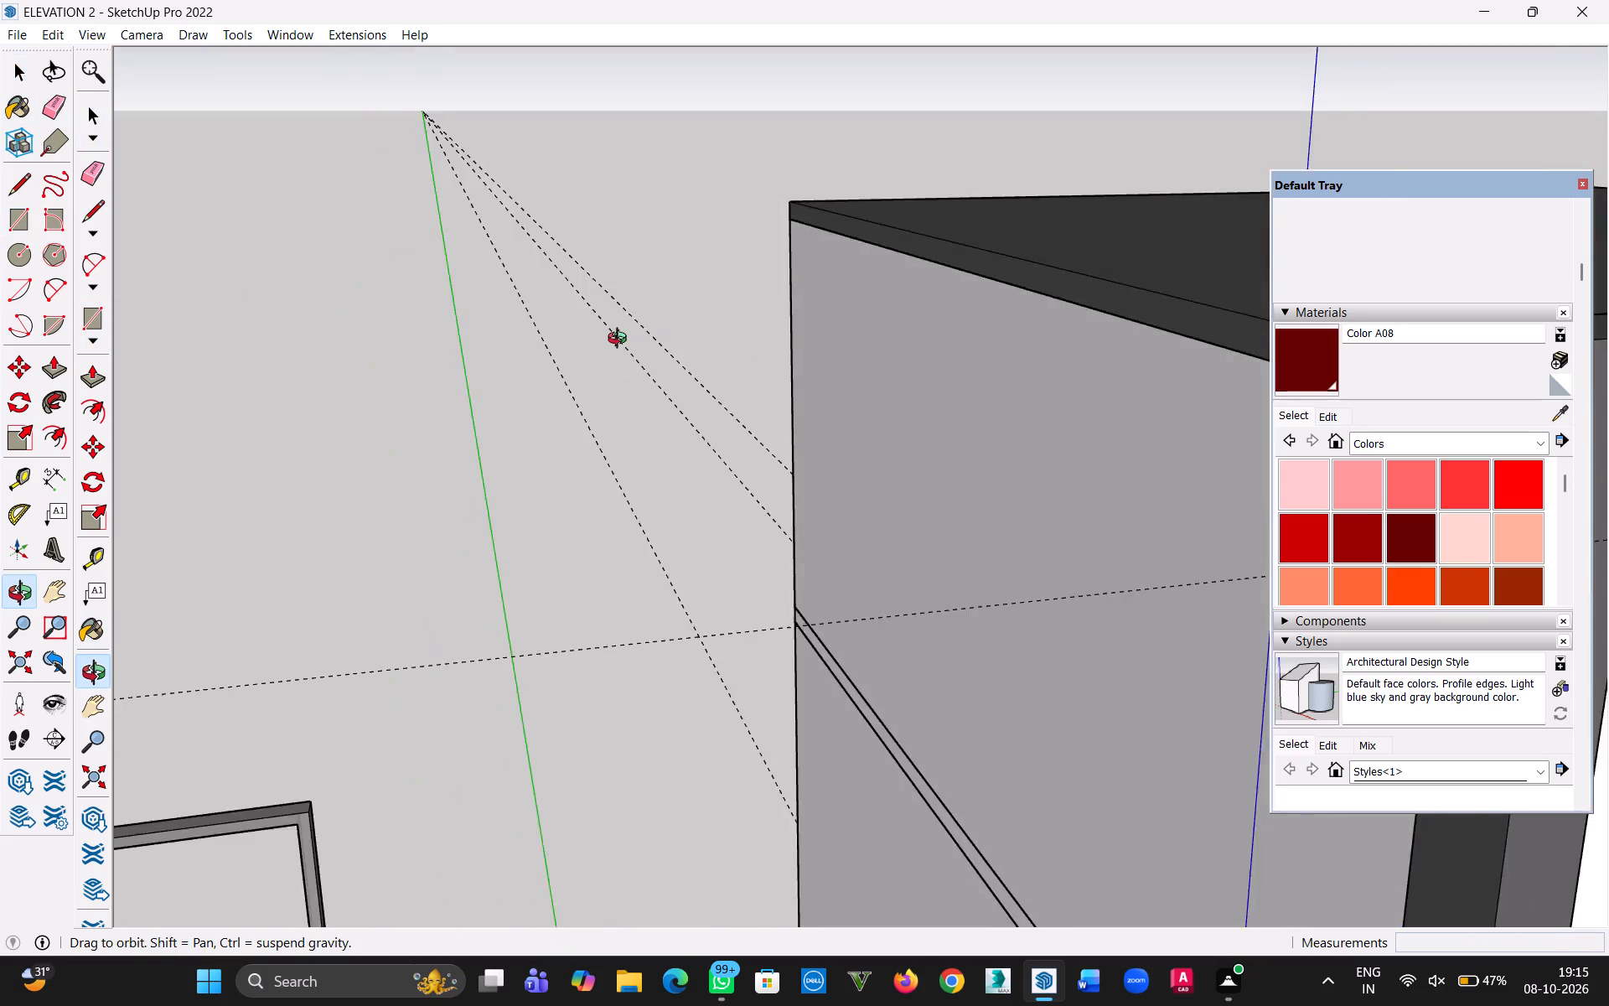
pyautogui.moveTo(621, 340); pyautogui.dragTo(689, 238, button='middle')
pyautogui.doubleClick(773, 336)
pyautogui.click(773, 336)
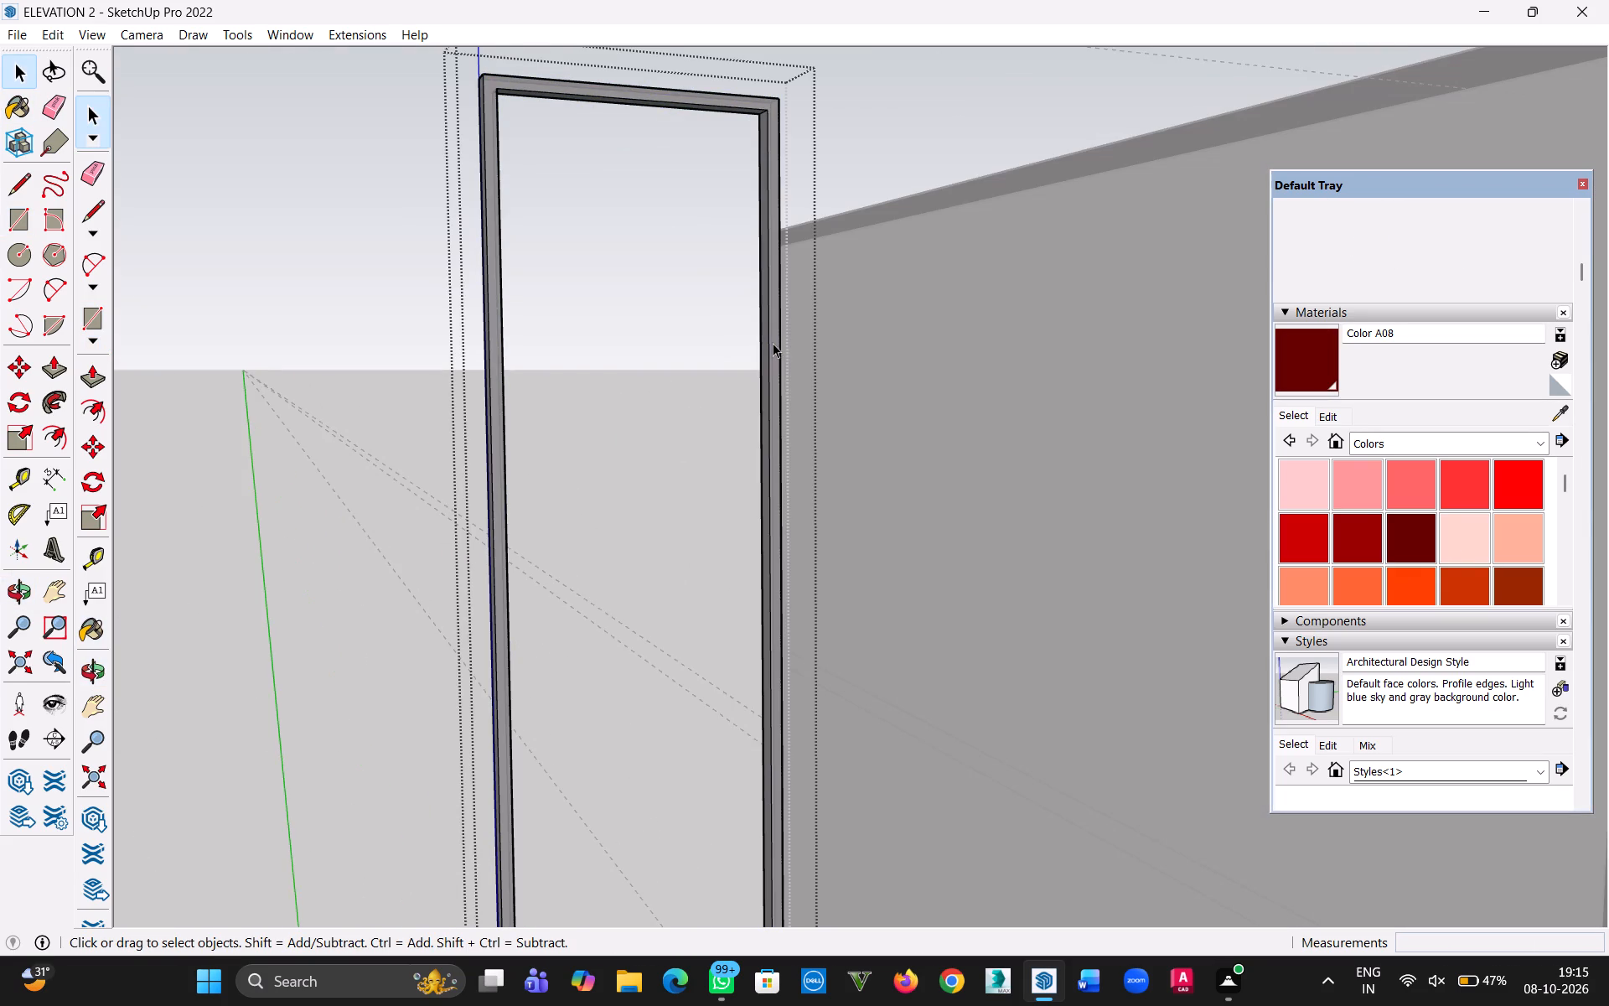
pyautogui.scroll(5, 796, 363)
pyautogui.scroll(-3, 794, 366)
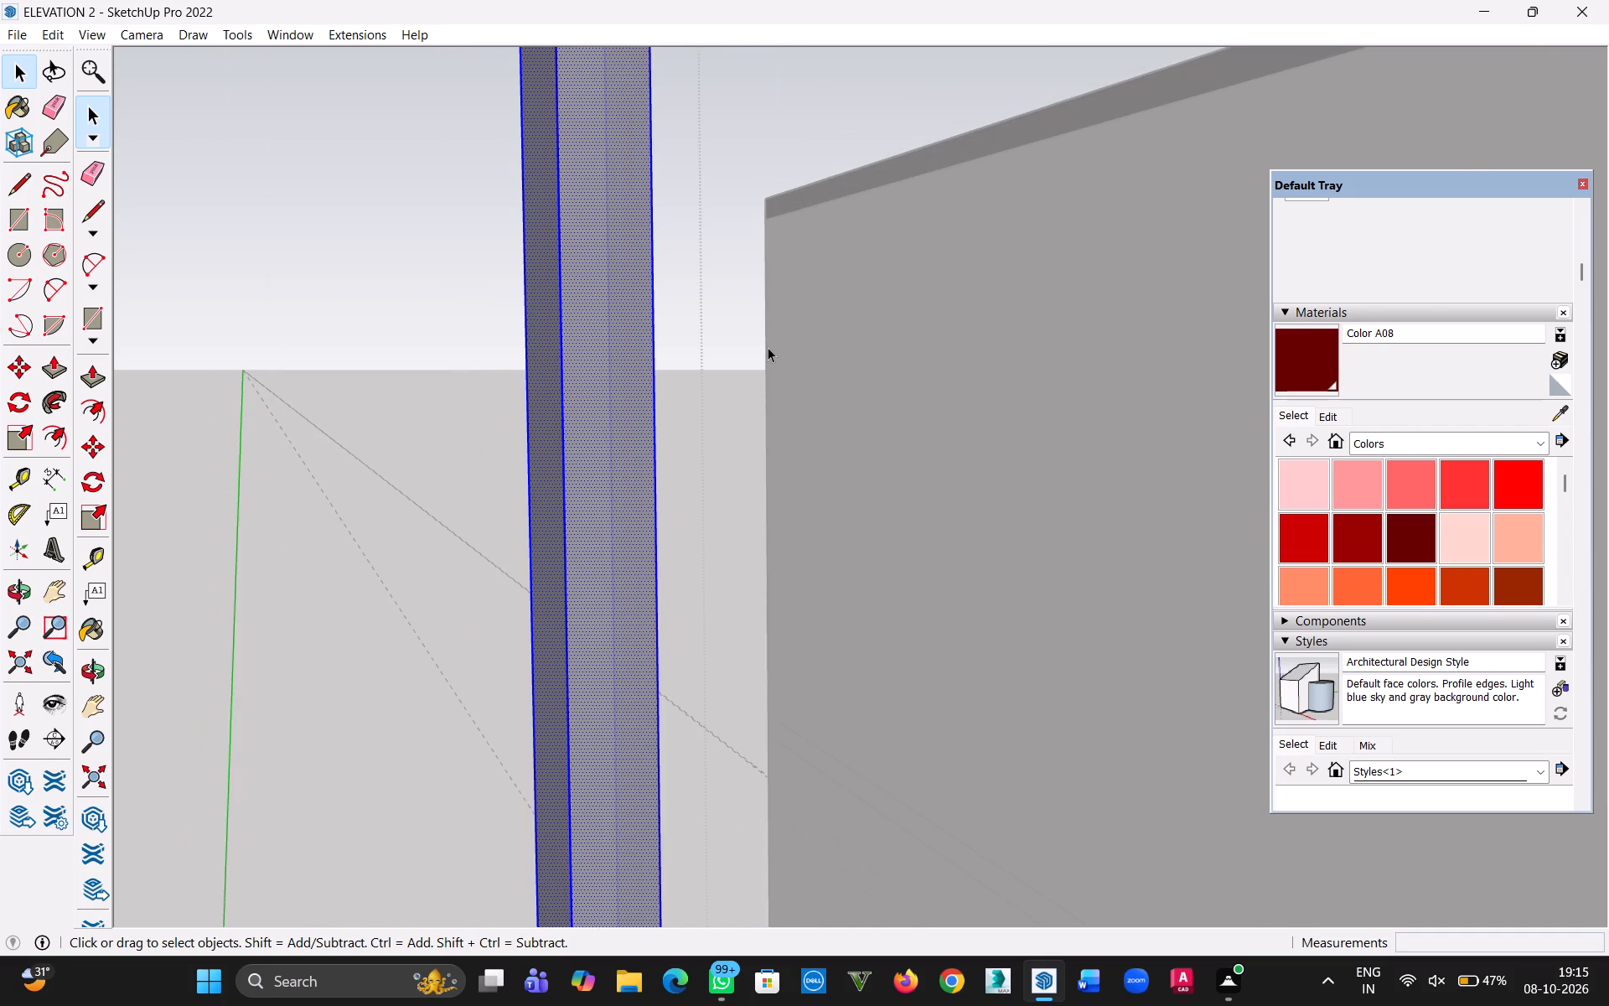
pyautogui.press('b')
pyautogui.click(603, 355)
# Sample the Slate Light Tile material again from the balcony's top rail, keeping the frame geometry selected.
pyautogui.scroll(-10, 602, 355)
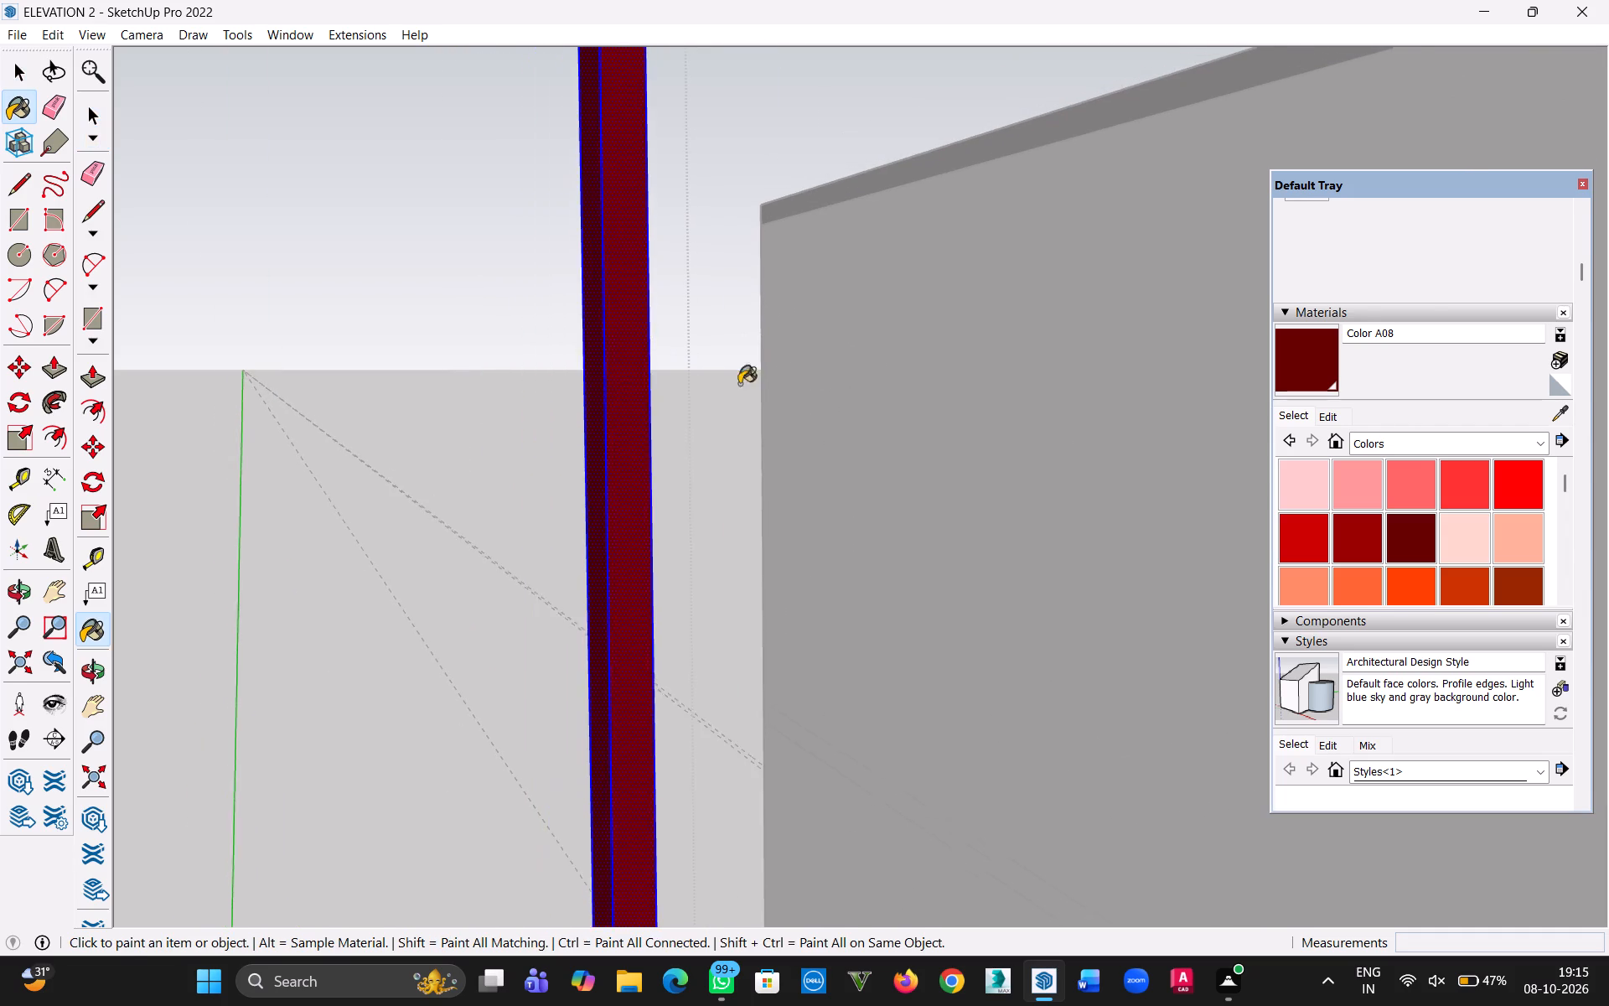
pyautogui.scroll(-9, 739, 384)
pyautogui.click(1558, 319)
pyautogui.scroll(-1, 1308, 434)
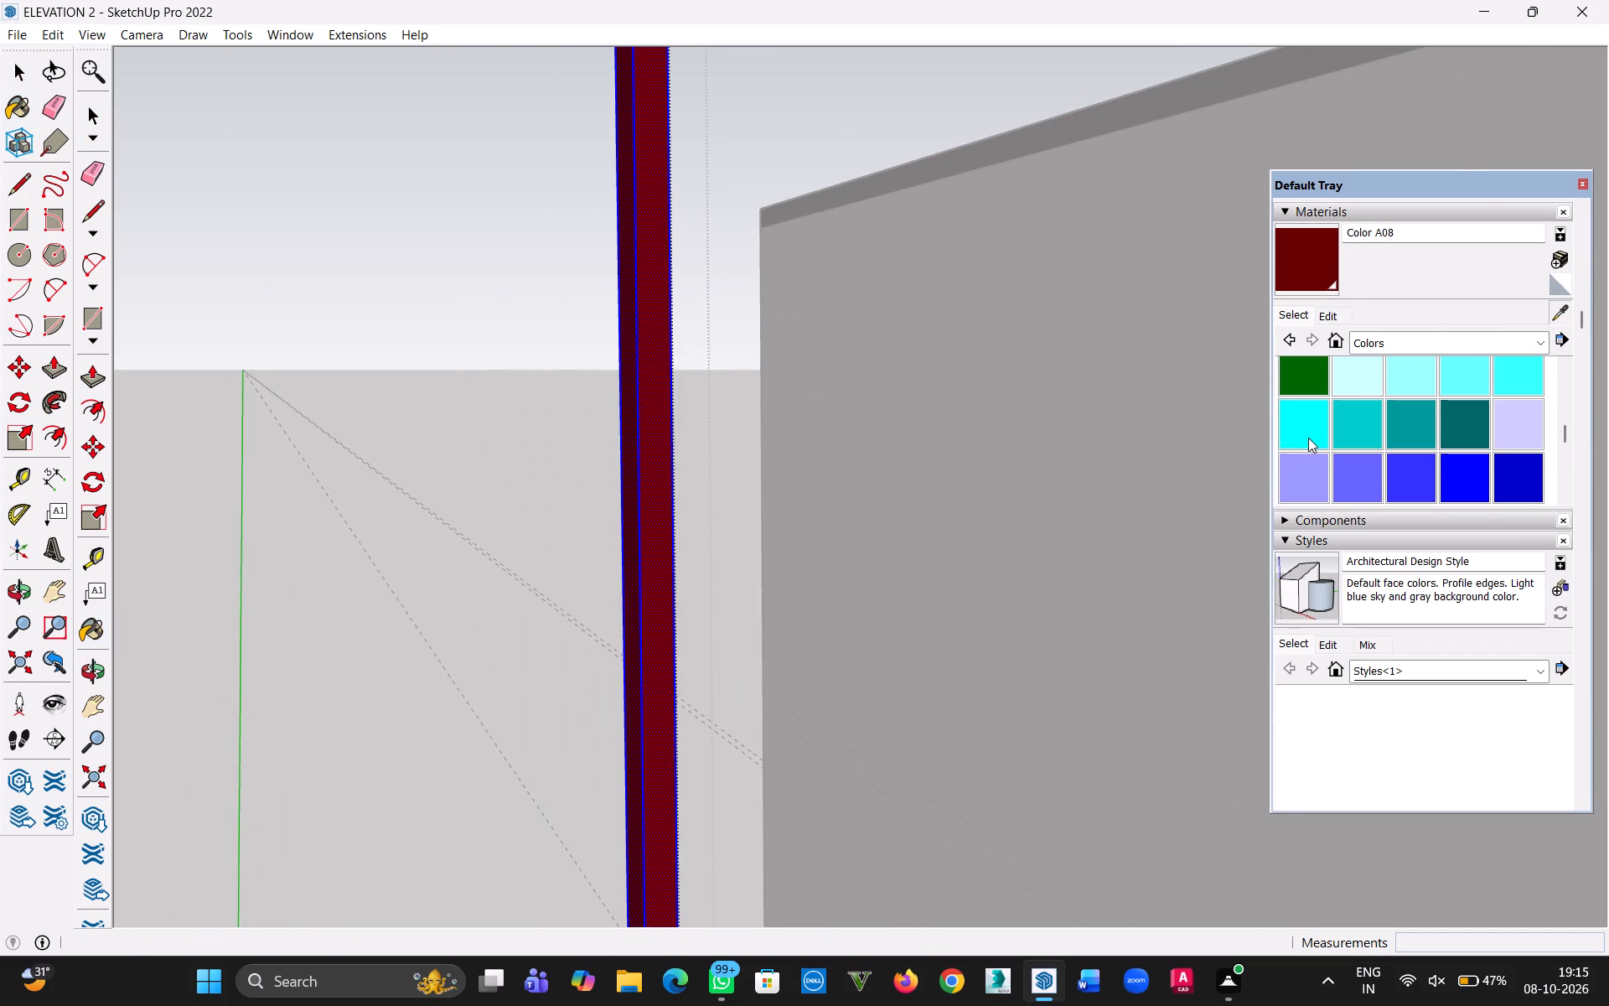
pyautogui.scroll(-1, 1308, 438)
pyautogui.press('h')
pyautogui.moveTo(1296, 441); pyautogui.dragTo(1098, 474)
pyautogui.moveTo(1146, 468); pyautogui.dragTo(304, 498)
pyautogui.moveTo(797, 459); pyautogui.dragTo(505, 430)
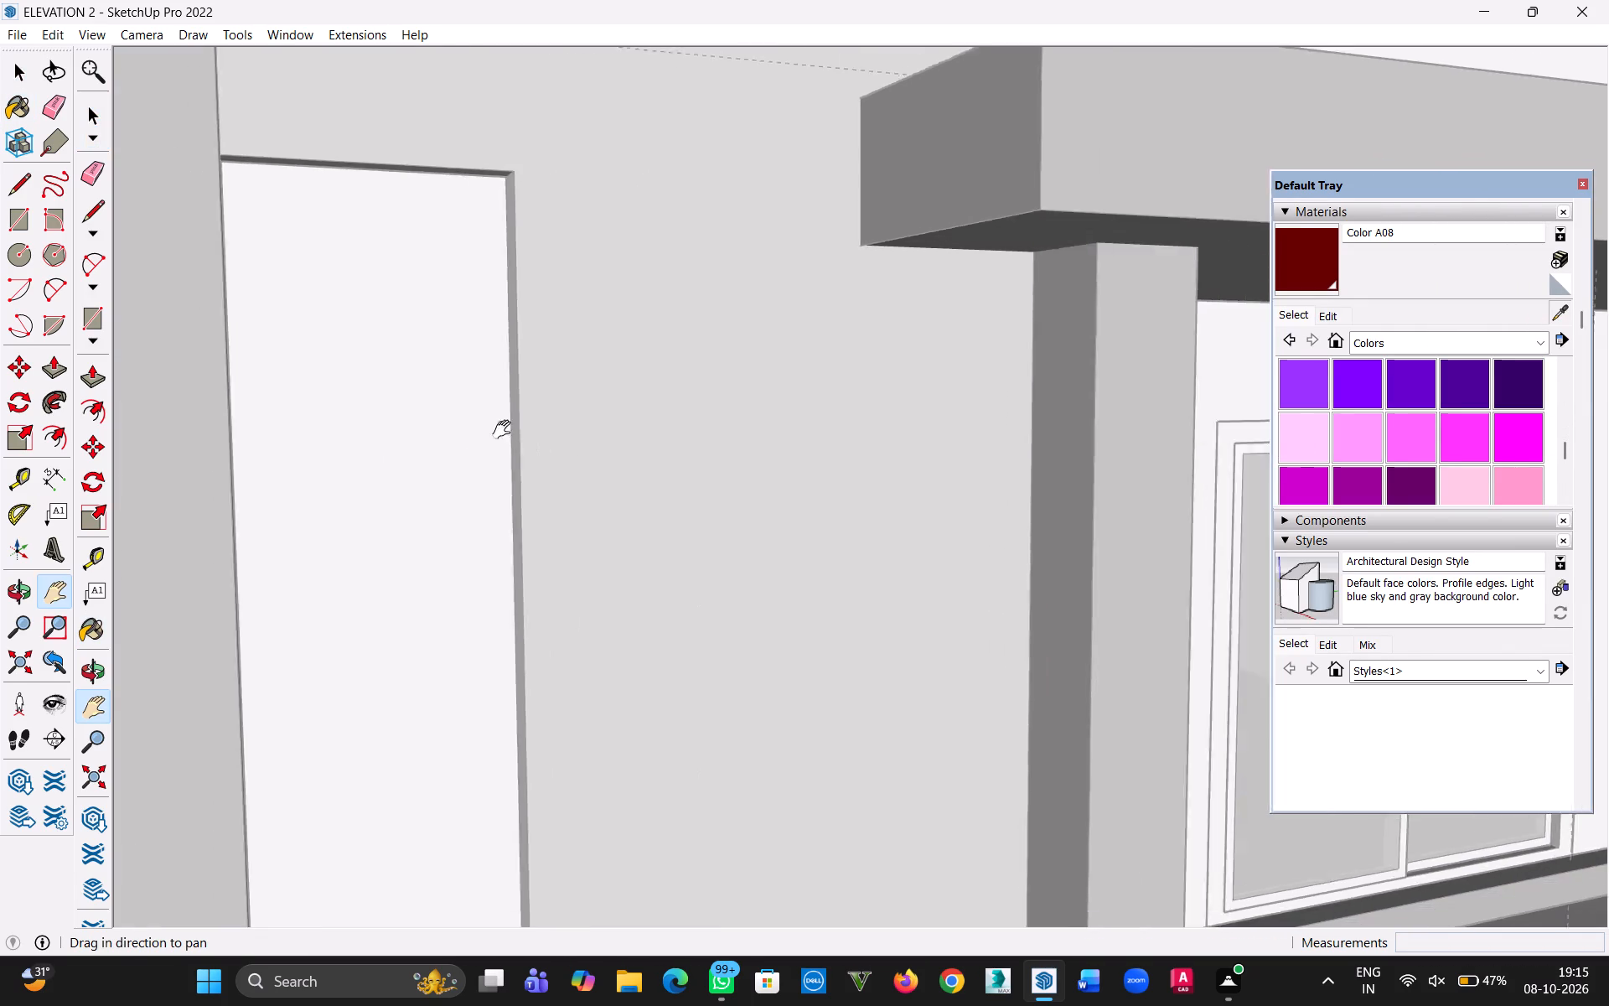
pyautogui.moveTo(505, 430); pyautogui.dragTo(191, 215)
pyautogui.moveTo(898, 582); pyautogui.dragTo(699, 397)
pyautogui.press('Escape')
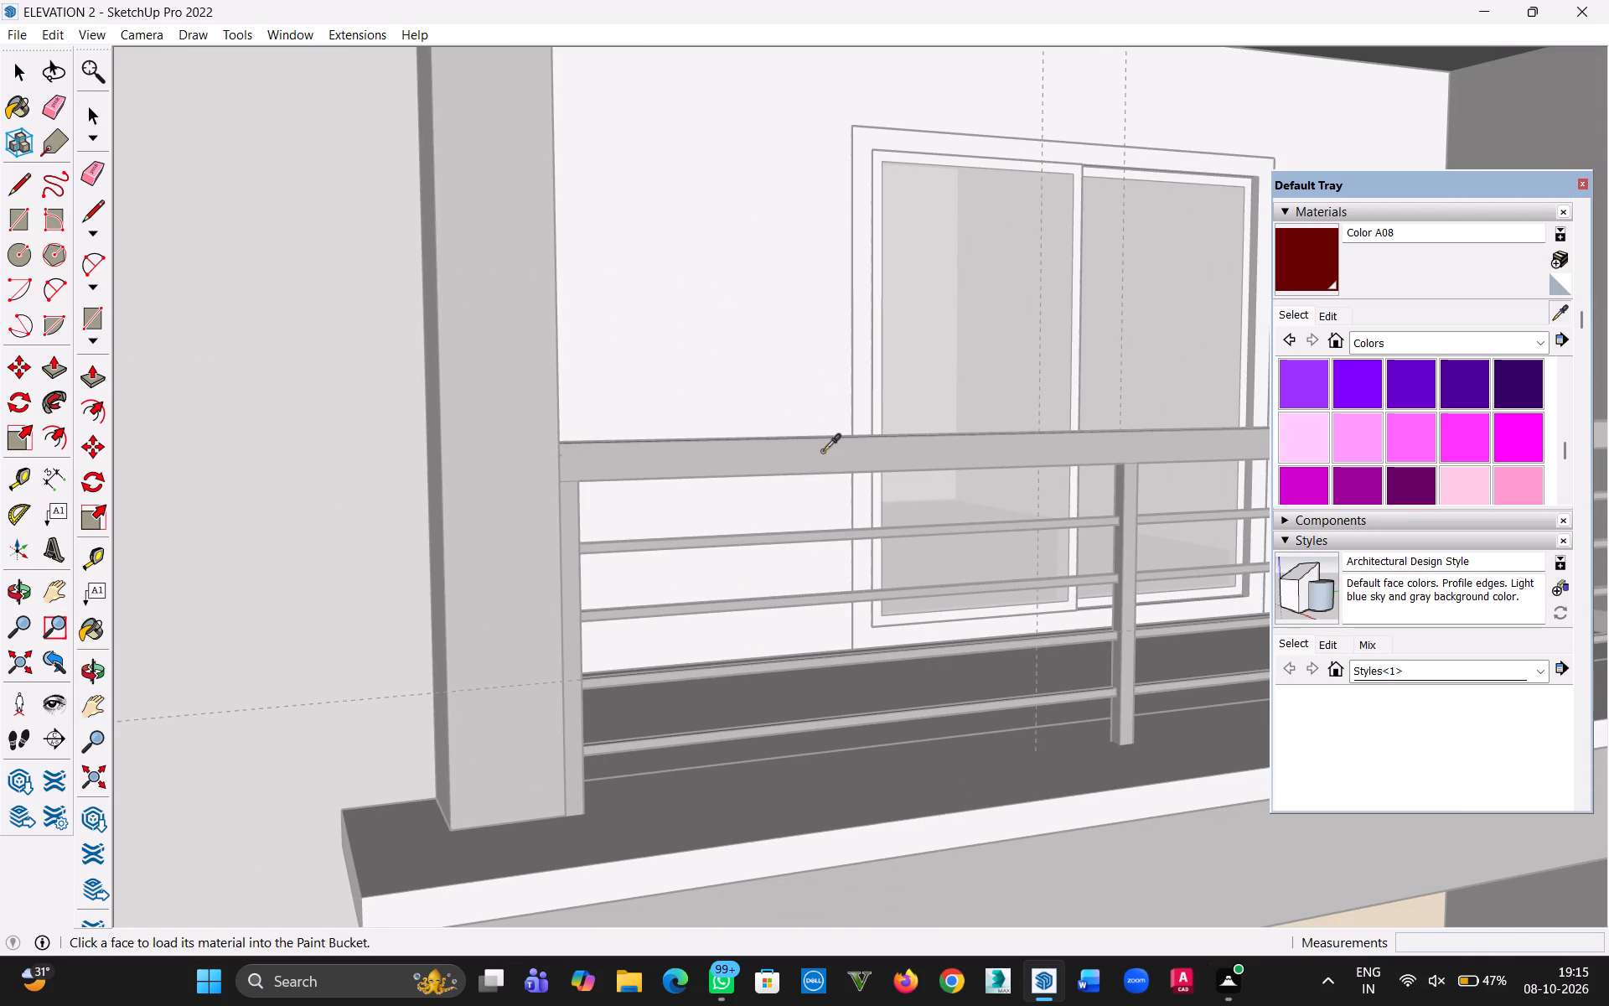
pyautogui.click(823, 451)
# Paint the selected geometry inside the tall frame group with Slate Light Tile and clear the selection.
pyautogui.scroll(-5, 571, 480)
pyautogui.press('h')
pyautogui.moveTo(521, 477); pyautogui.dragTo(1456, 480)
pyautogui.moveTo(591, 495); pyautogui.dragTo(1309, 496)
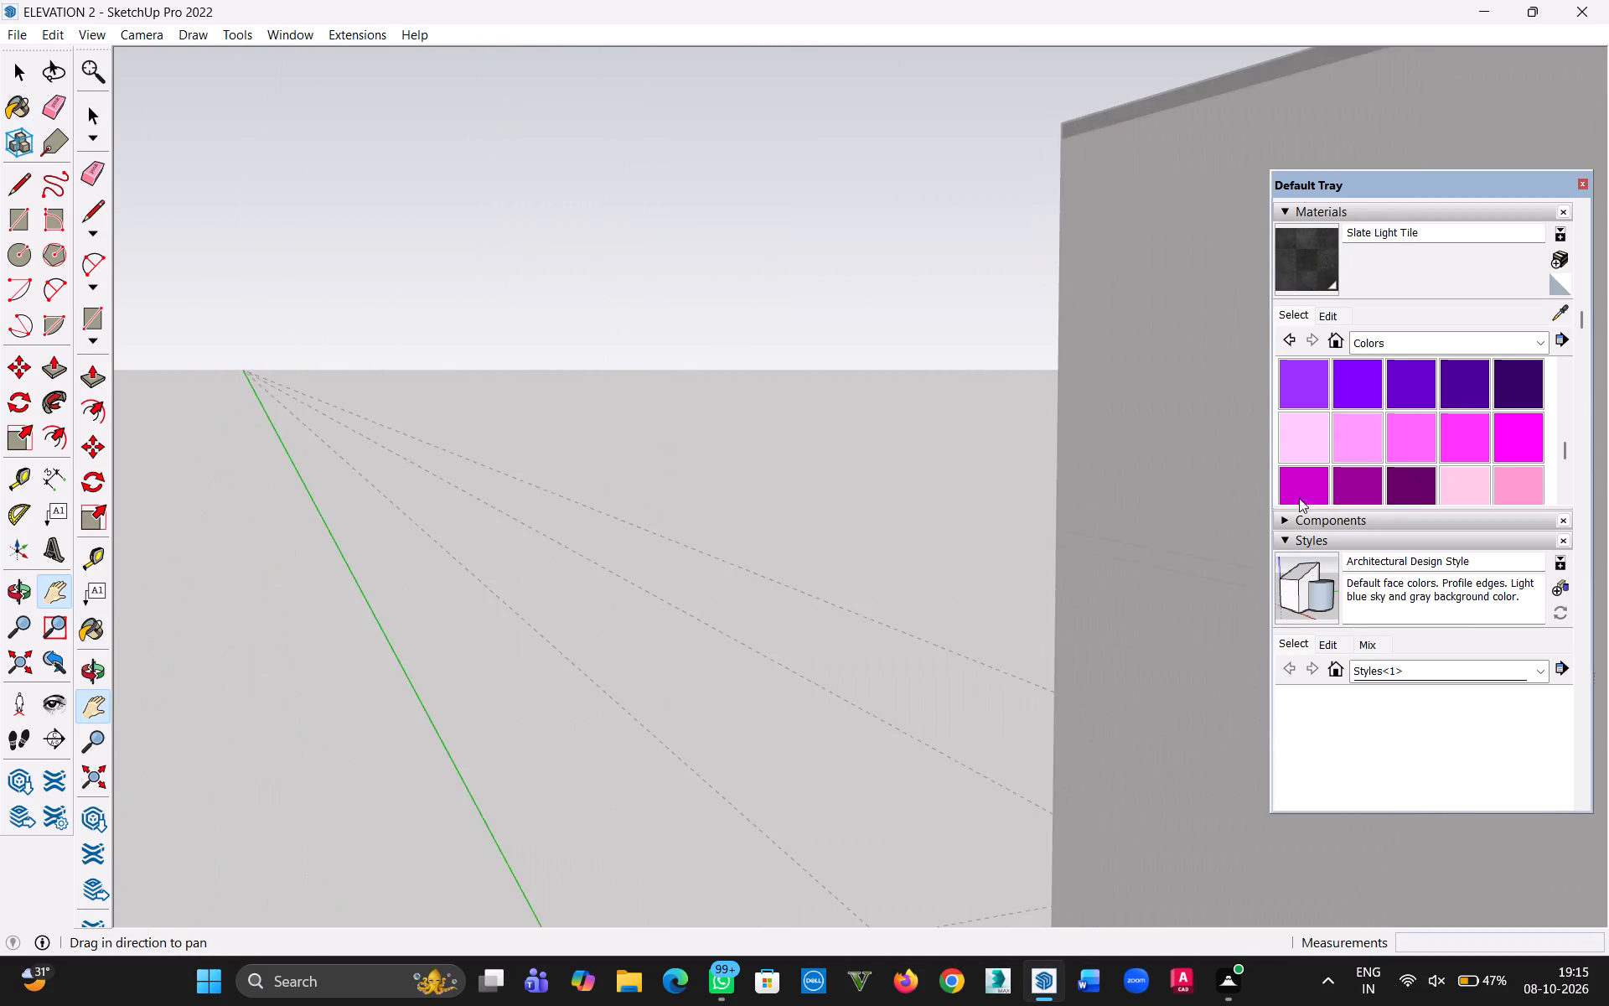
pyautogui.moveTo(618, 503); pyautogui.dragTo(1232, 475)
pyautogui.scroll(-20, 745, 524)
pyautogui.scroll(-15, 745, 524)
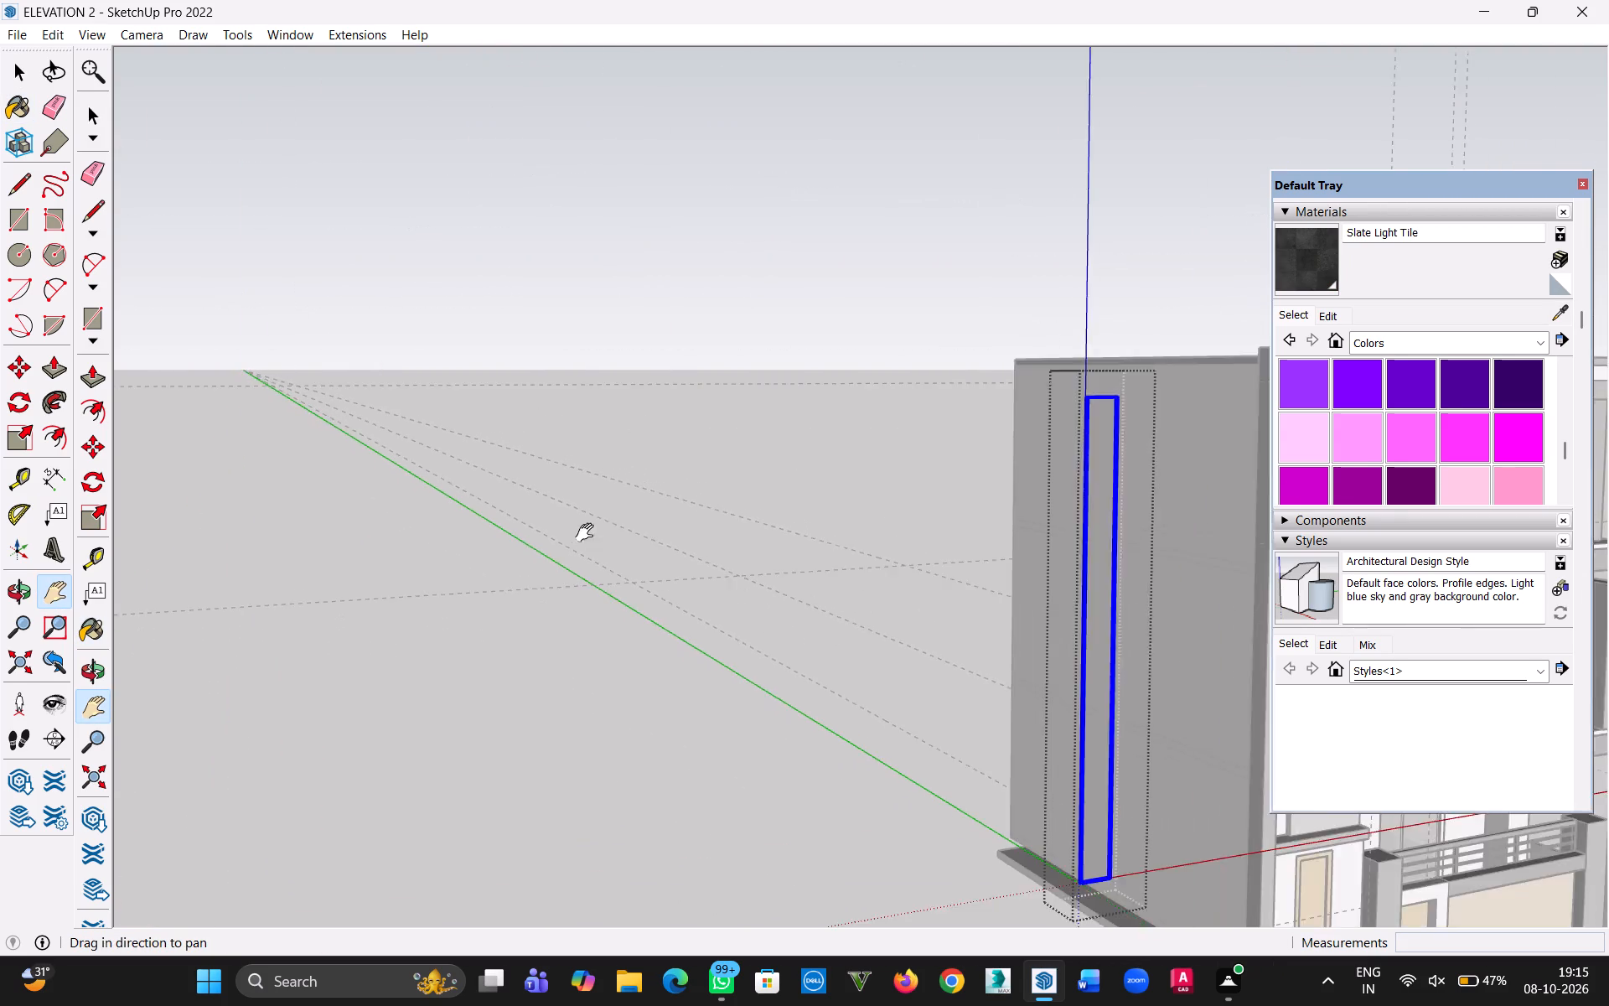
pyautogui.scroll(-3, 588, 533)
pyautogui.moveTo(731, 606); pyautogui.dragTo(544, 630, button='middle')
pyautogui.scroll(20, 843, 511)
pyautogui.scroll(9, 843, 511)
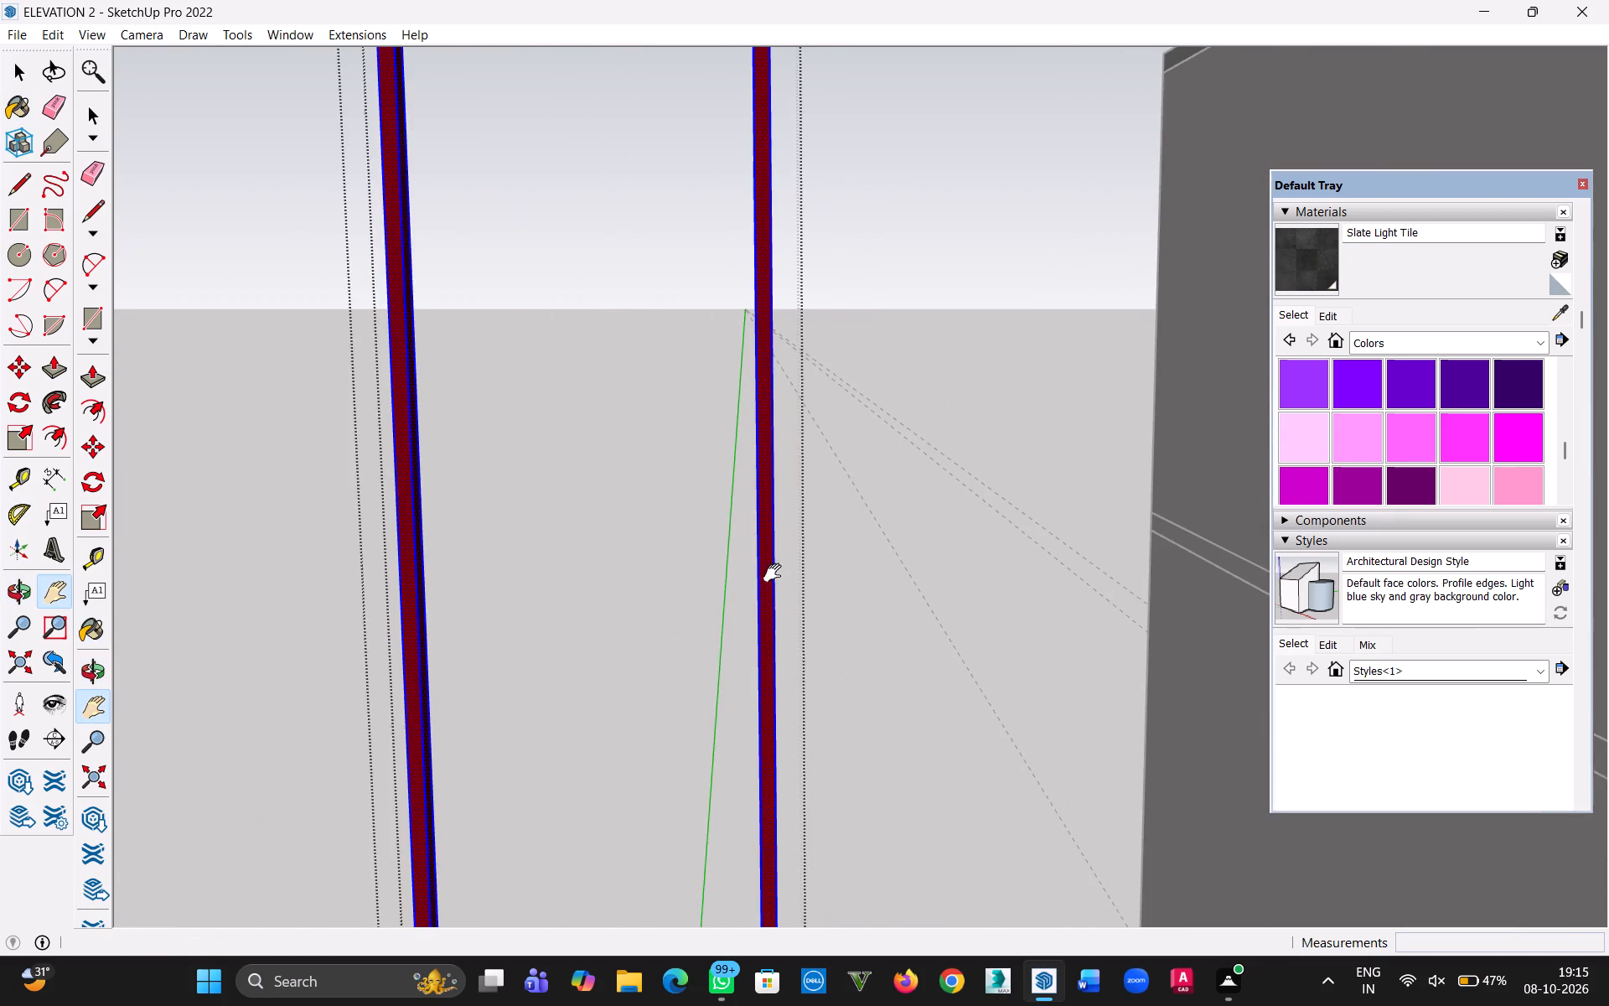
pyautogui.press('Escape')
pyautogui.click(757, 559)
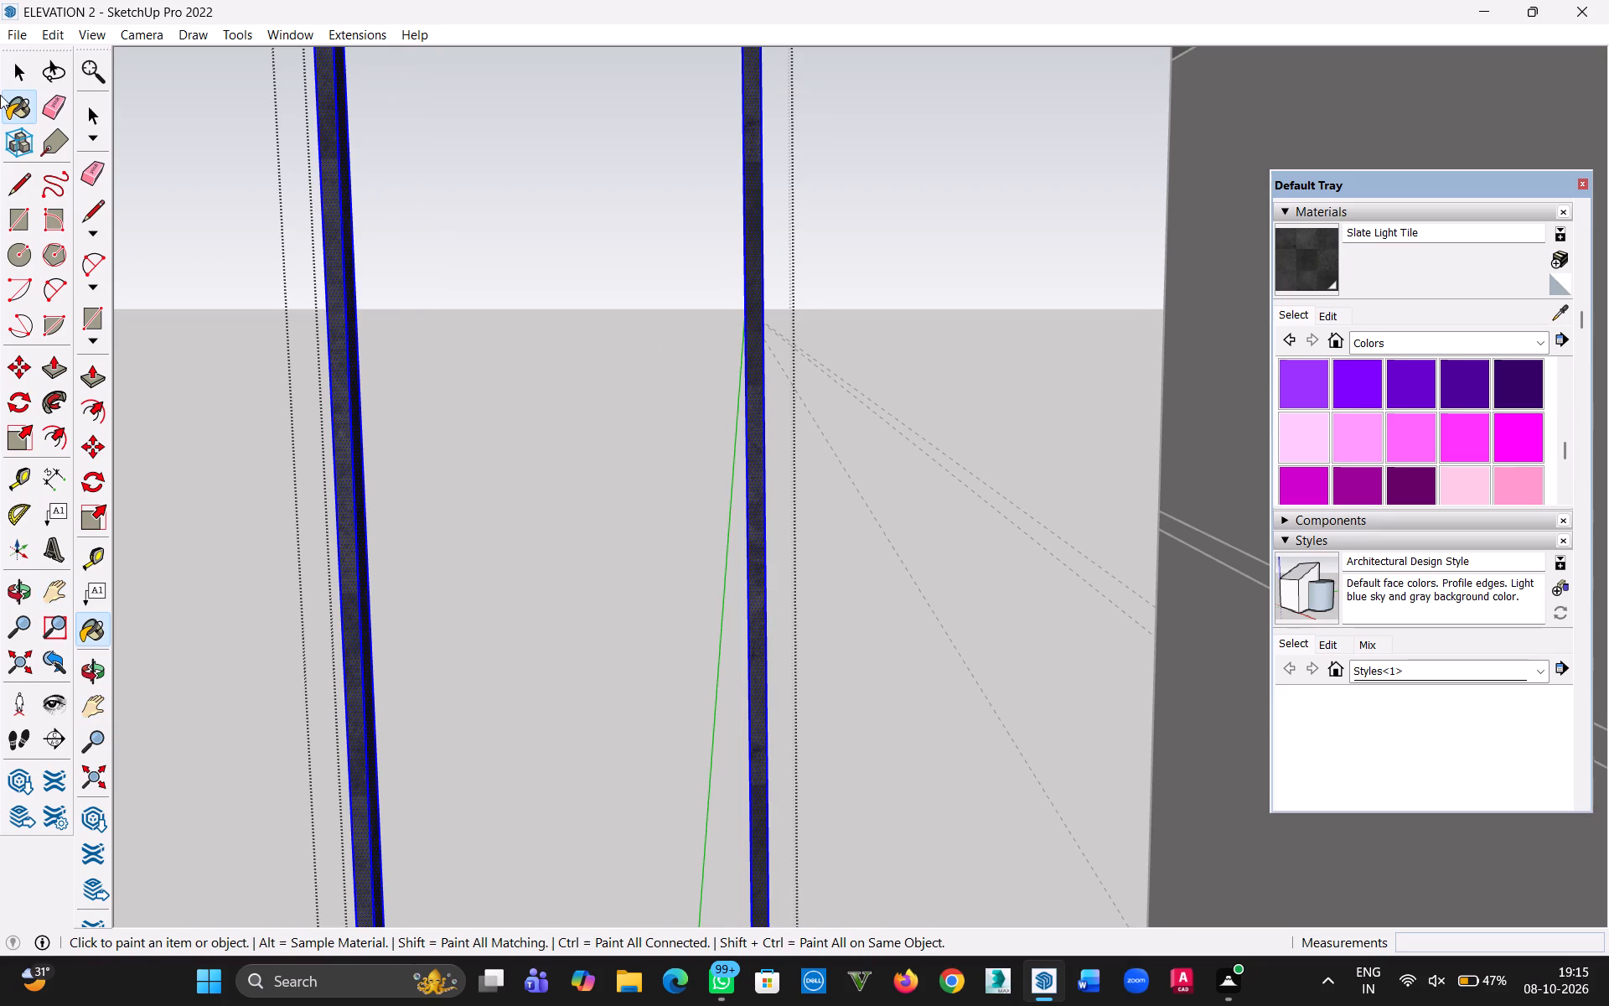
pyautogui.click(20, 74)
pyautogui.click(549, 217)
pyautogui.scroll(-8, 477, 169)
pyautogui.moveTo(486, 166); pyautogui.dragTo(493, 171, button='middle')
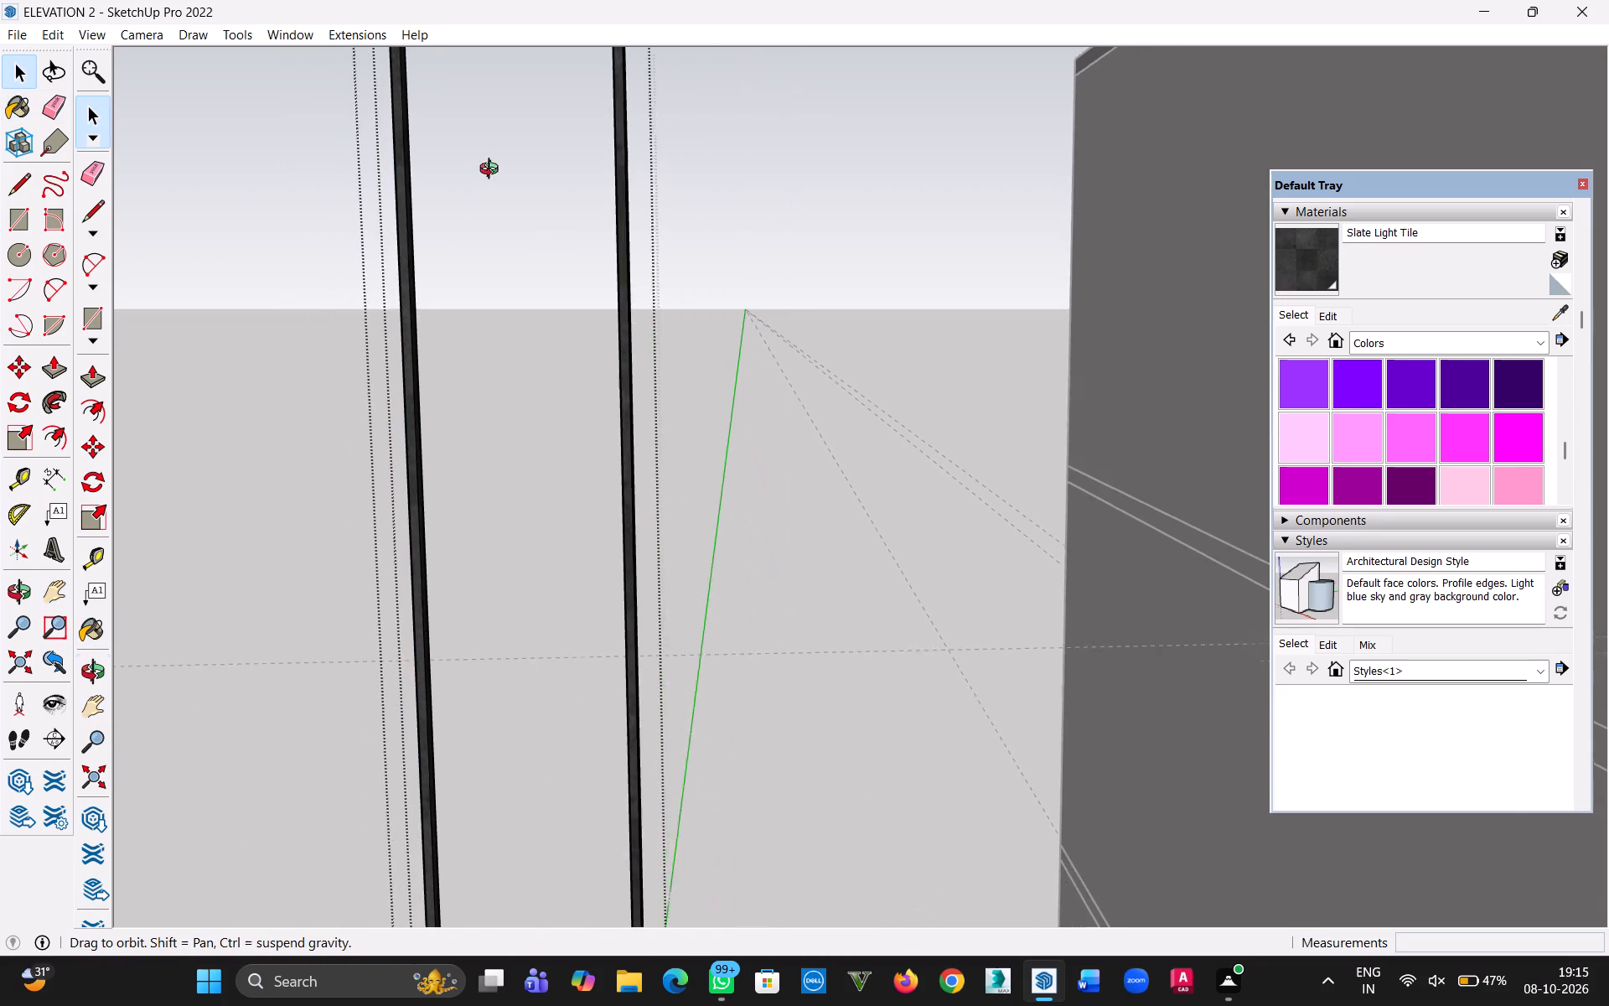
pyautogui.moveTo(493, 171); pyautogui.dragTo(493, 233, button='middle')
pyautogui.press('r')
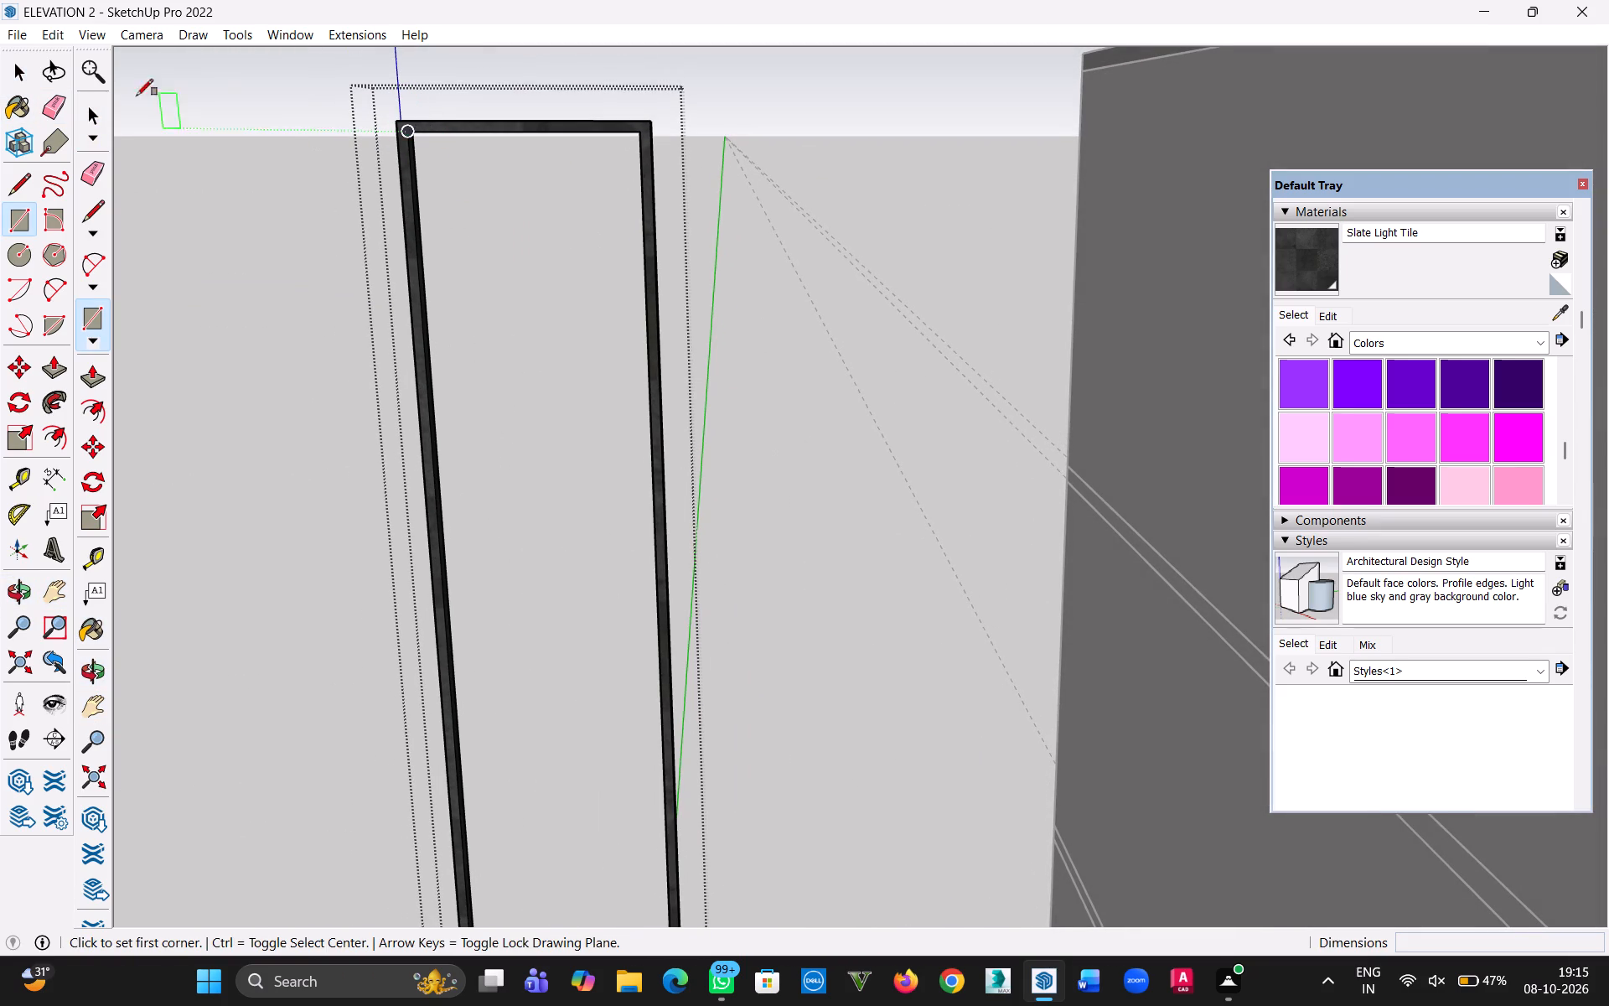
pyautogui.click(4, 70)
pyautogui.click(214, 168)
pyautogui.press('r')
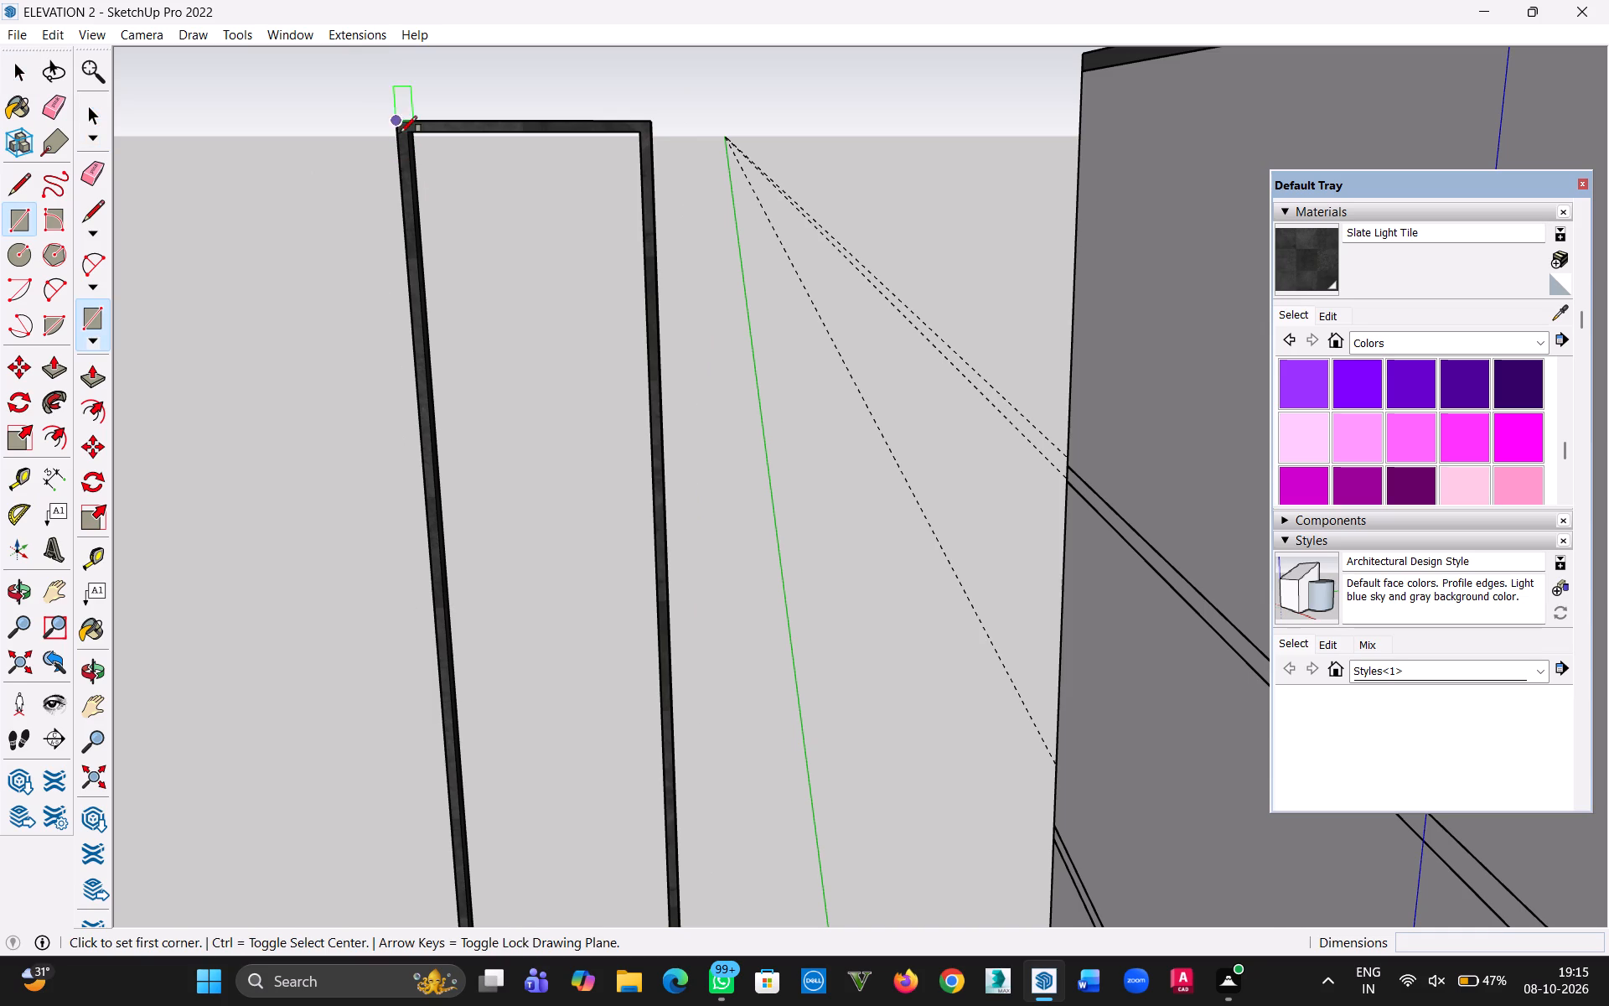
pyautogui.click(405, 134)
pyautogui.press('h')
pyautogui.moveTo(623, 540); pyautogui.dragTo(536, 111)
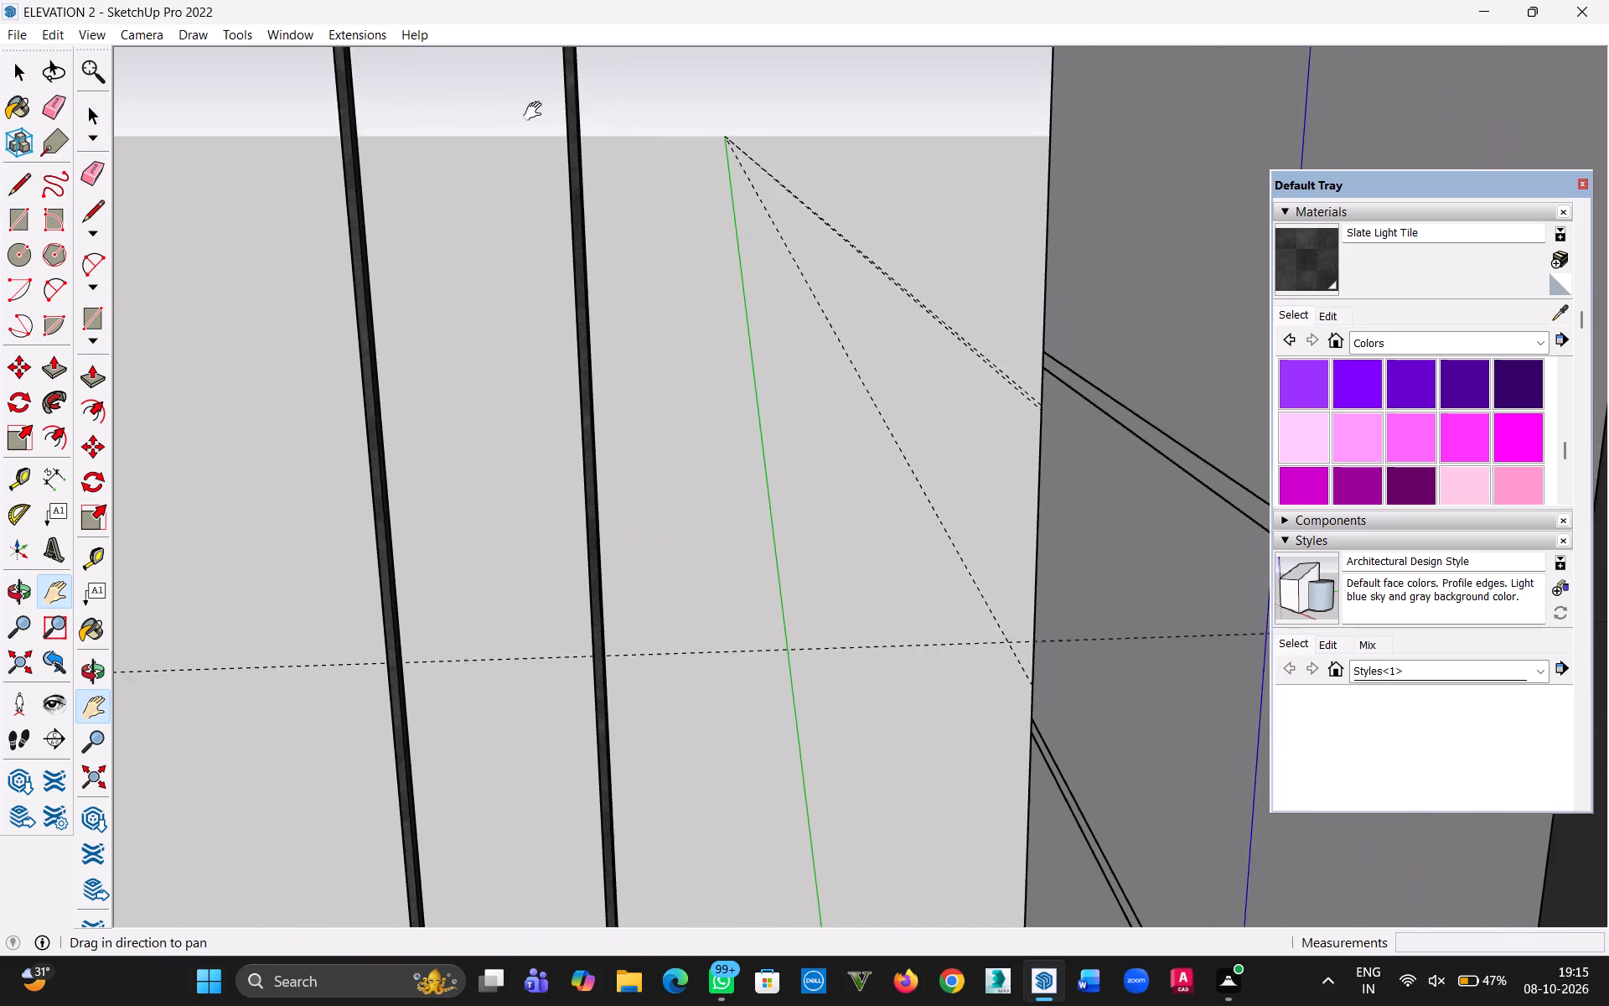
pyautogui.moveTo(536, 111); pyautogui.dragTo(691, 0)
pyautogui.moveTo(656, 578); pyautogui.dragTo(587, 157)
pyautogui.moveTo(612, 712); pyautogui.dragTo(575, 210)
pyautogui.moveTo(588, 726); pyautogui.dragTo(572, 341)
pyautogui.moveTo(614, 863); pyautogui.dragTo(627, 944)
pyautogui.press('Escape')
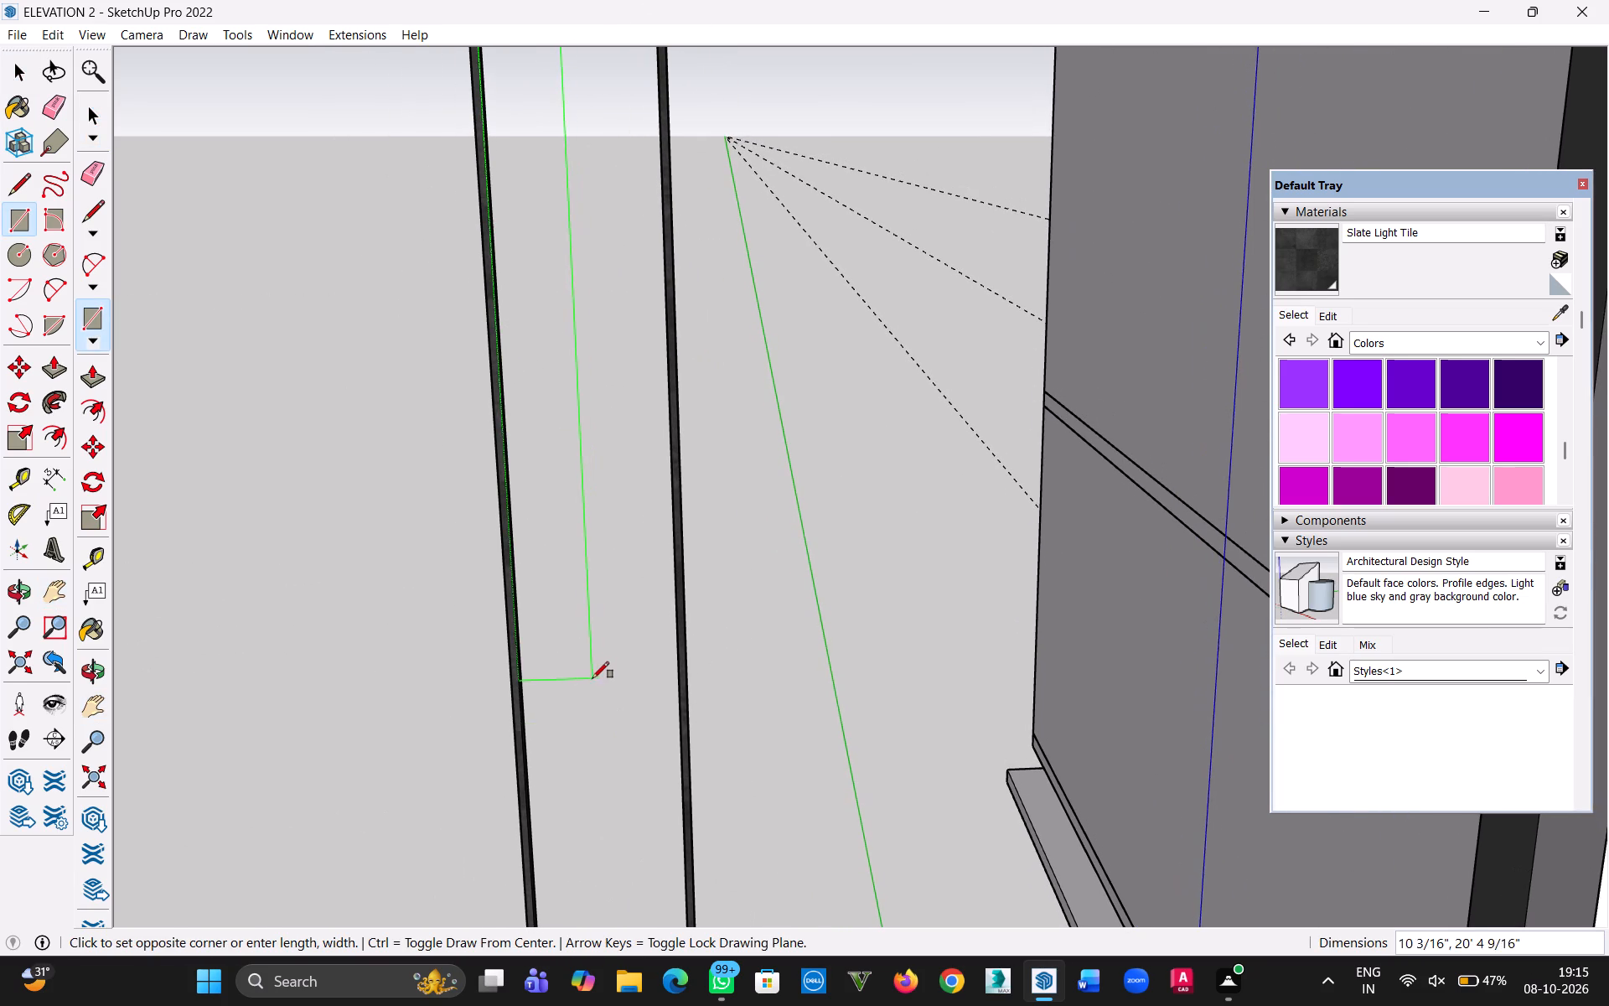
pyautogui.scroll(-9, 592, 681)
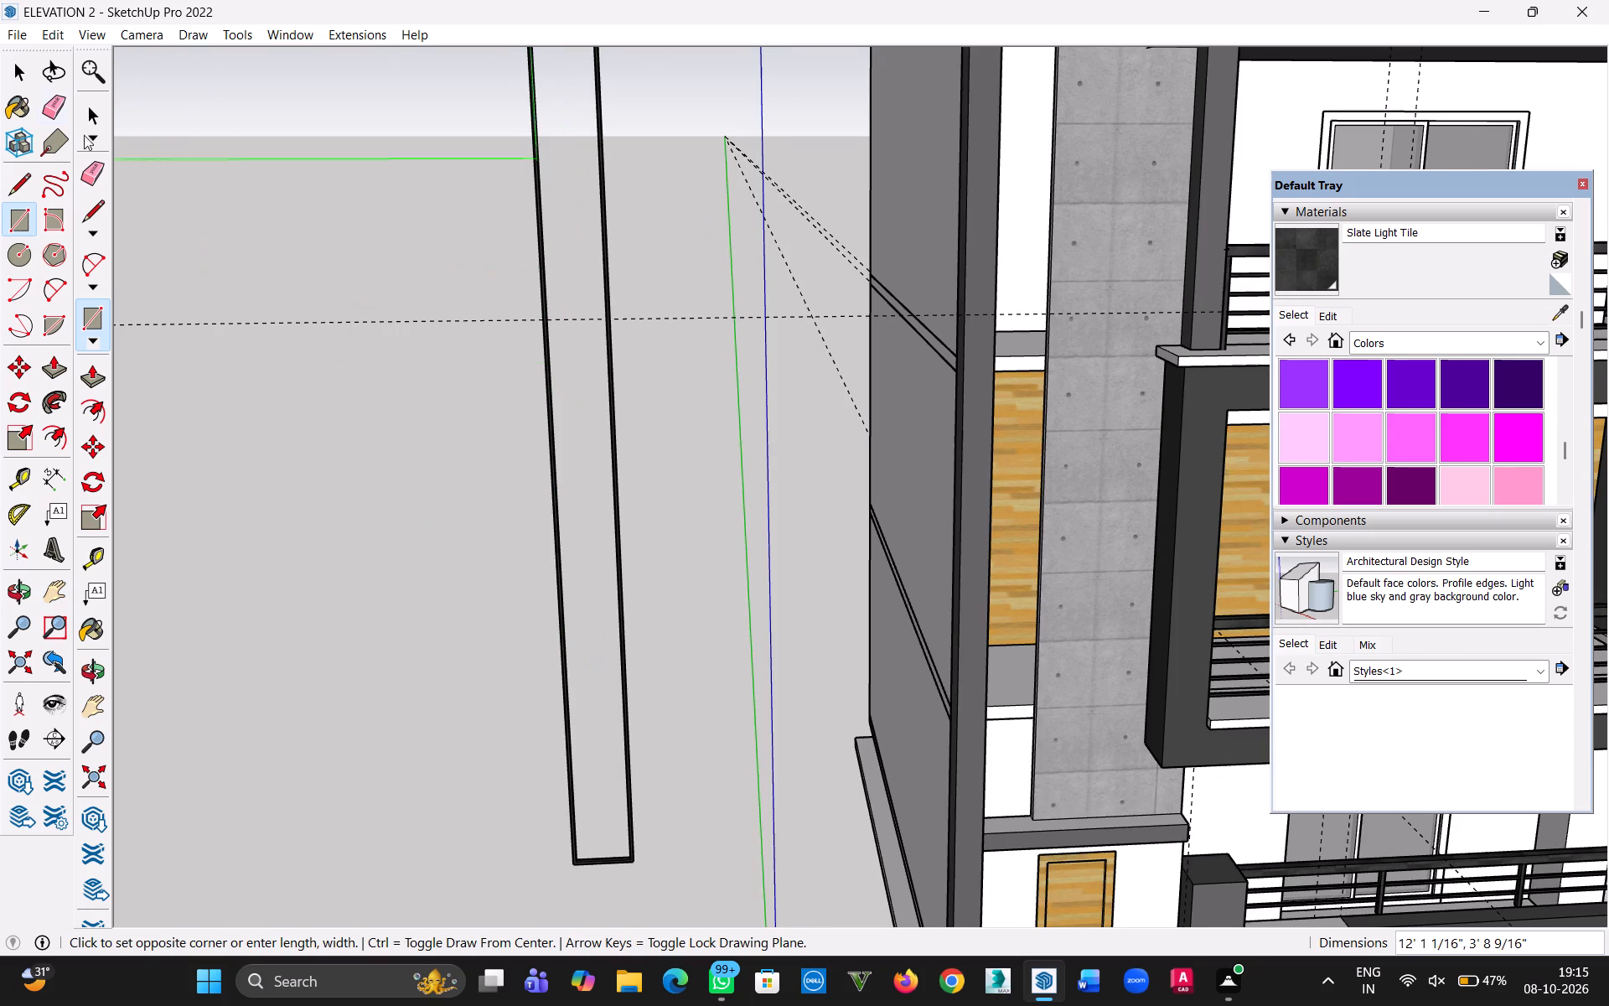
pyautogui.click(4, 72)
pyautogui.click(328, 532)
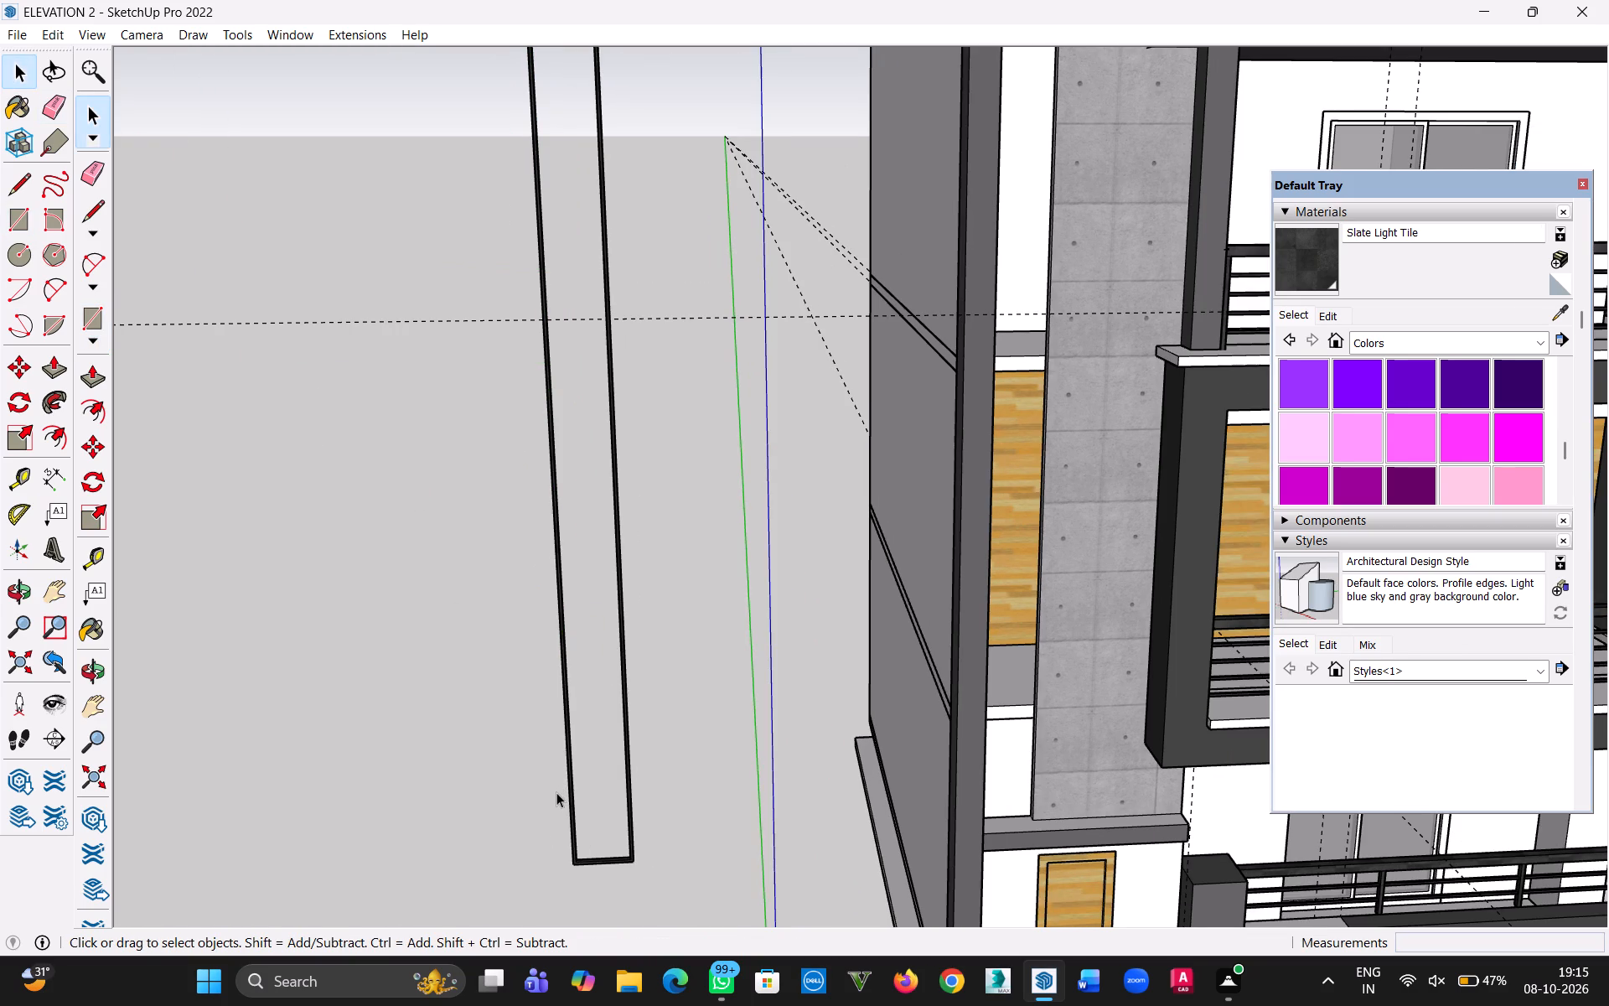
# Open the tall frame group for editing at its bottom rail and clear the face selection.
pyautogui.moveTo(673, 710); pyautogui.dragTo(671, 860, button='middle')
pyautogui.press('h')
pyautogui.moveTo(647, 874); pyautogui.dragTo(649, 626)
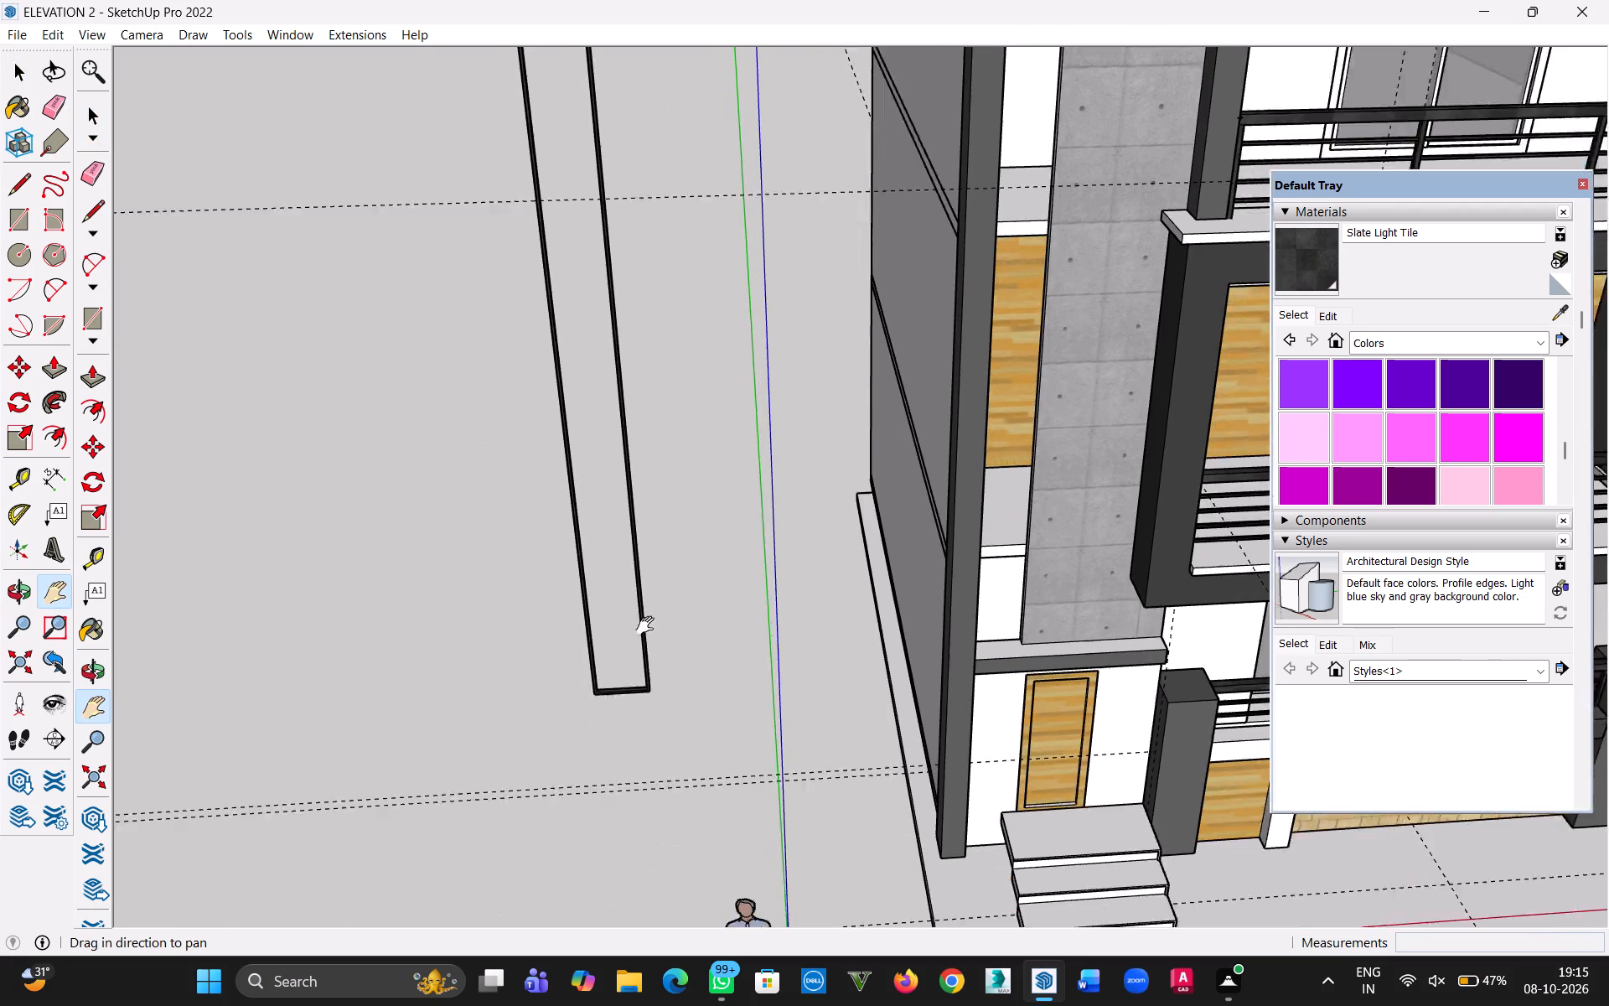
pyautogui.moveTo(649, 626); pyautogui.dragTo(650, 596)
pyautogui.moveTo(650, 595); pyautogui.dragTo(660, 739, button='middle')
pyautogui.scroll(15, 640, 745)
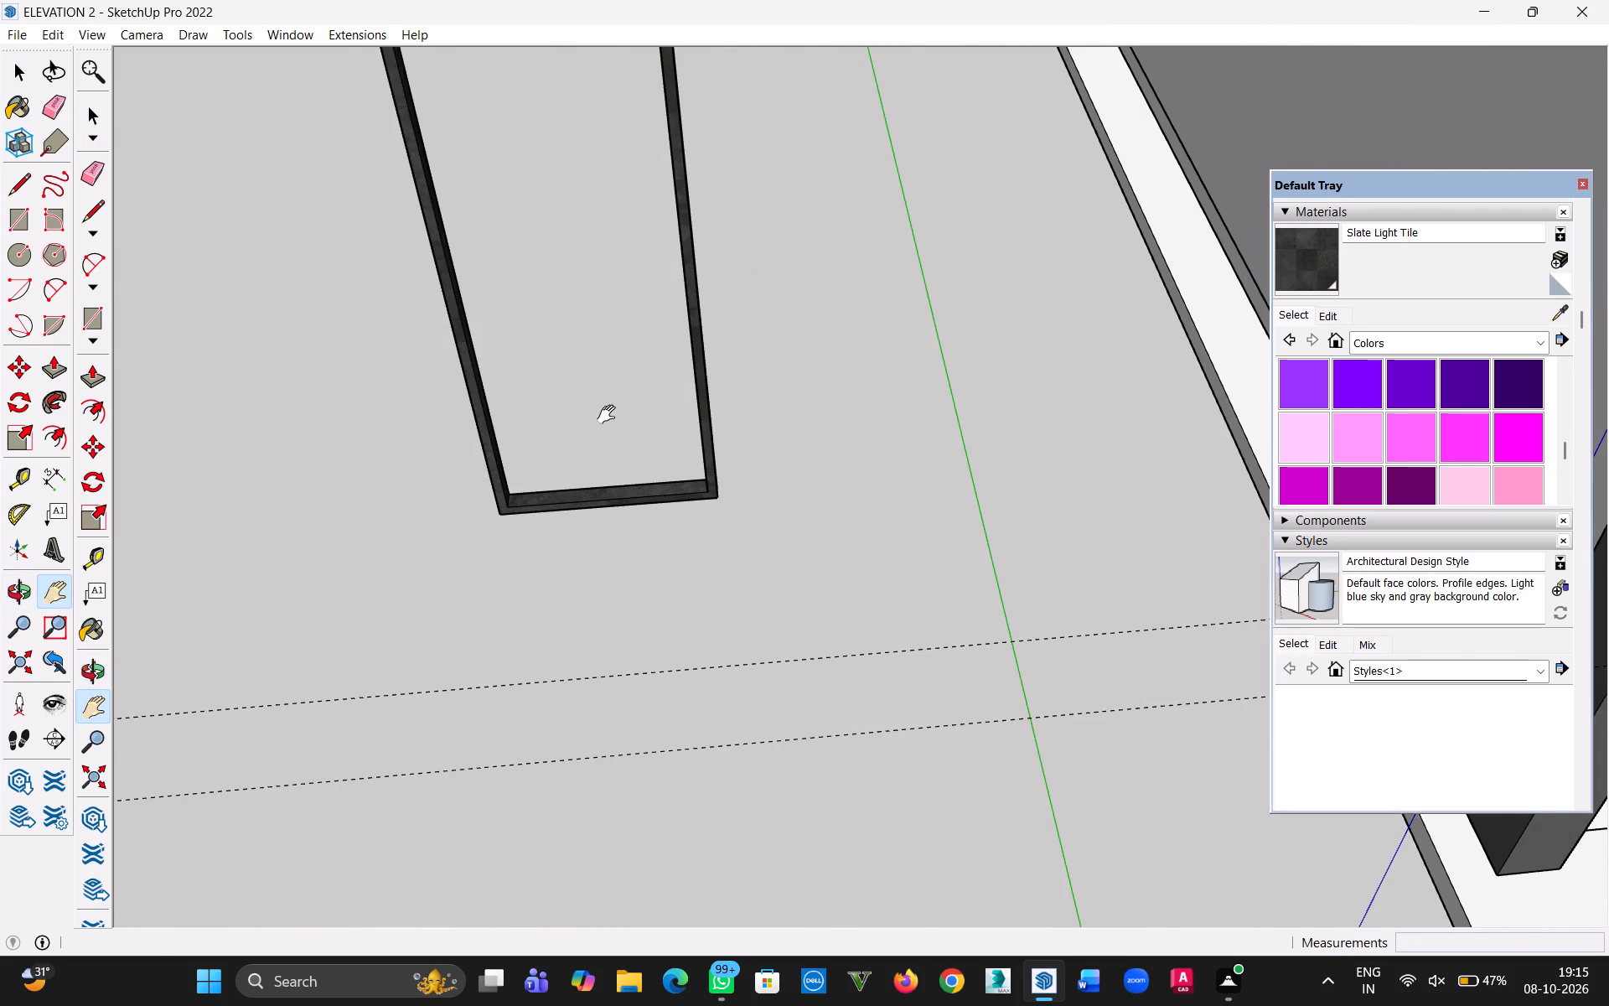
pyautogui.click(17, 70)
pyautogui.click(614, 409)
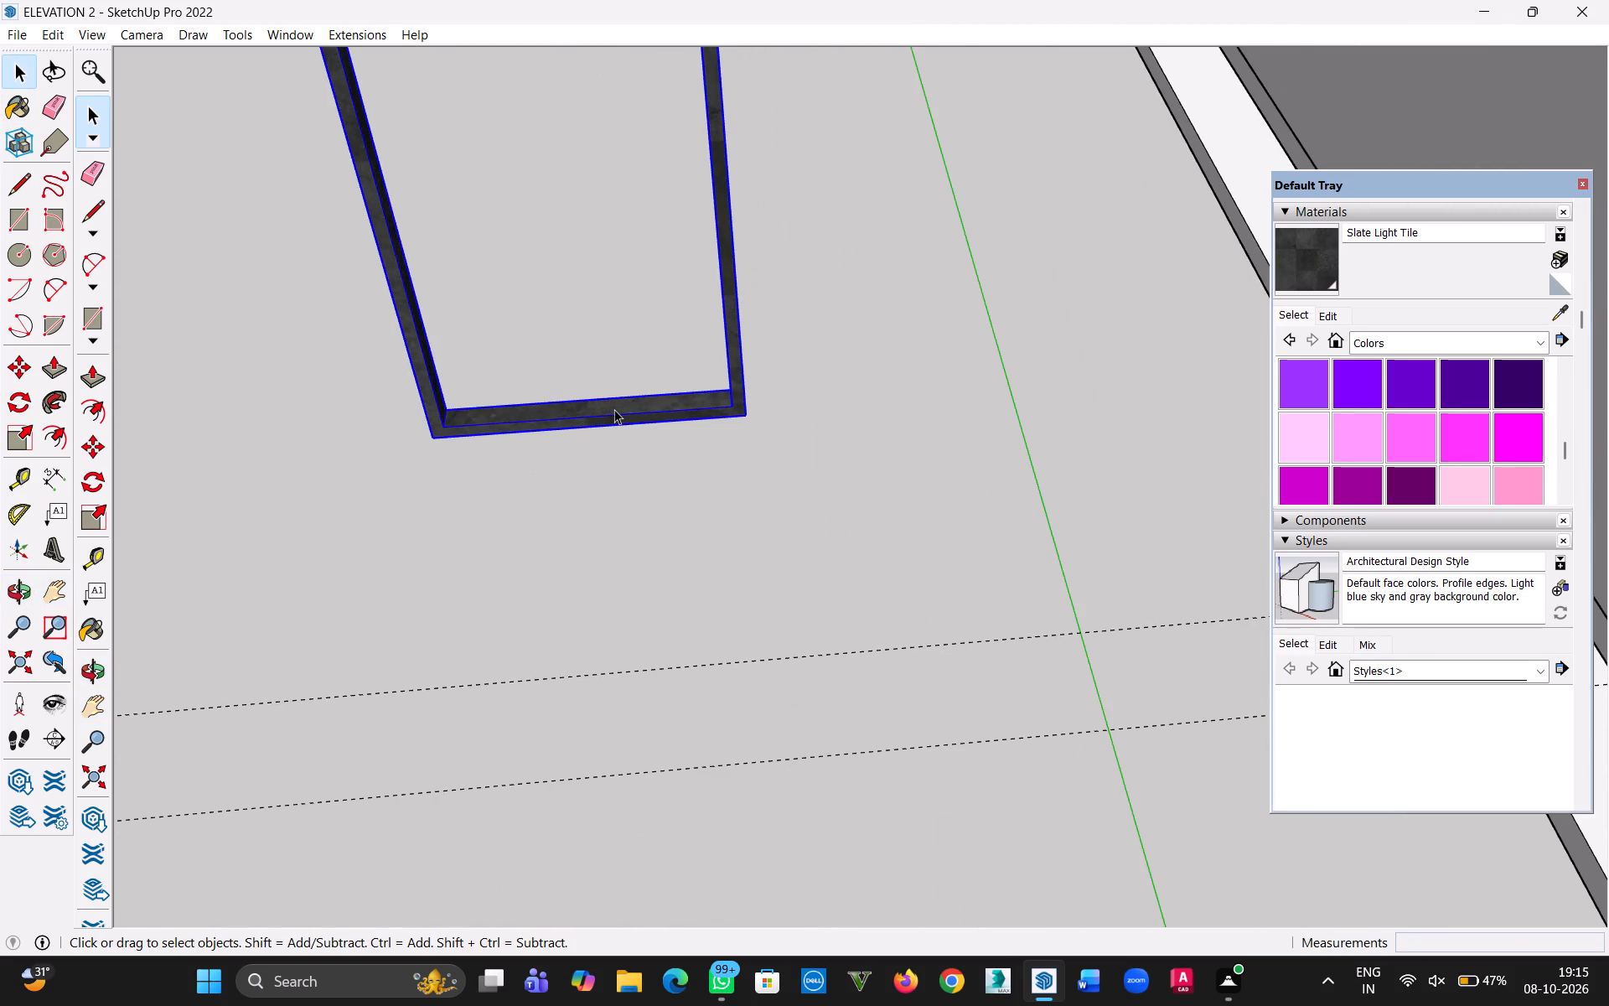
pyautogui.scroll(10, 617, 411)
pyautogui.doubleClick(629, 399)
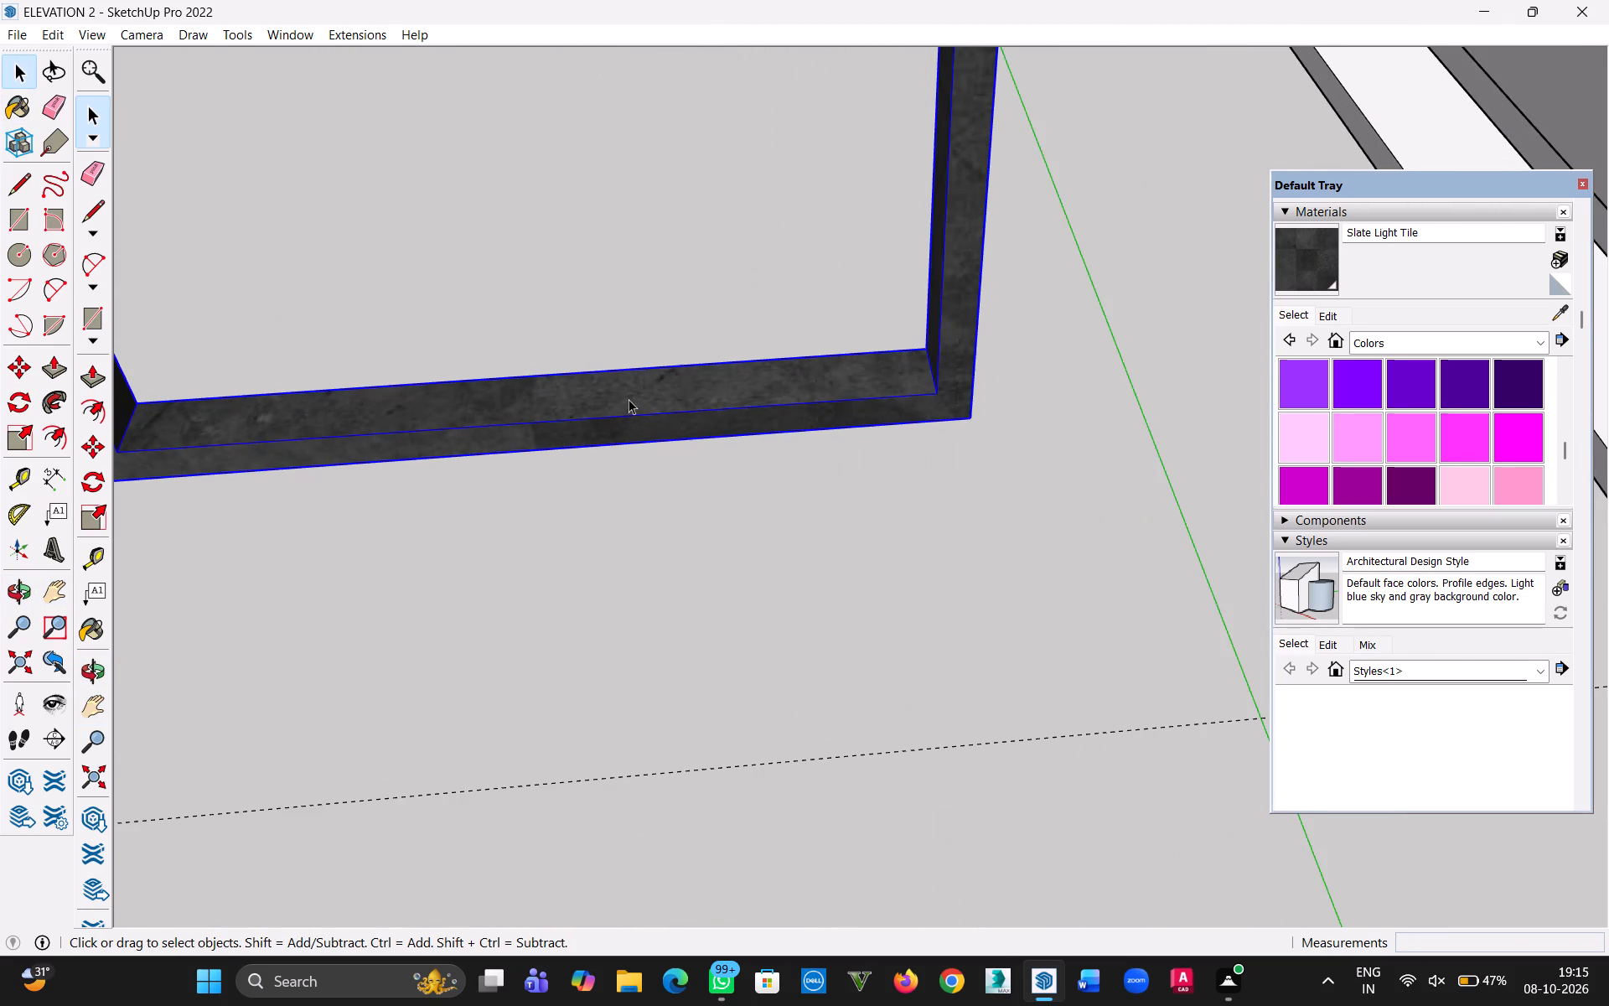
pyautogui.click(627, 419)
pyautogui.scroll(-12, 626, 421)
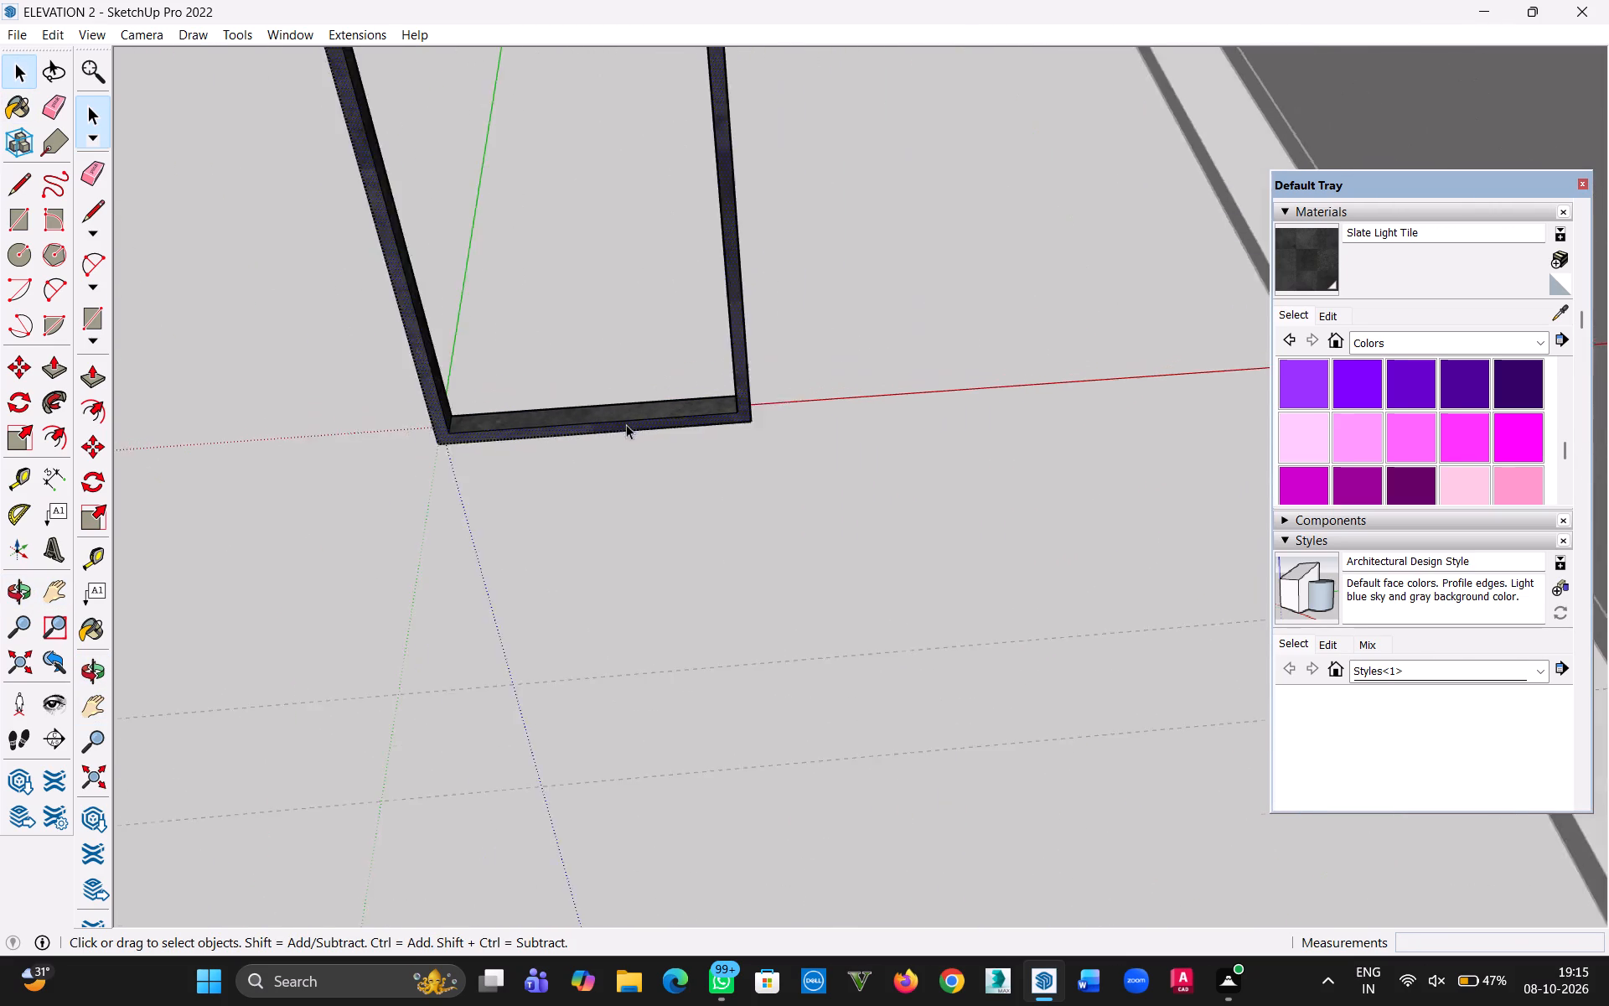
pyautogui.click(597, 374)
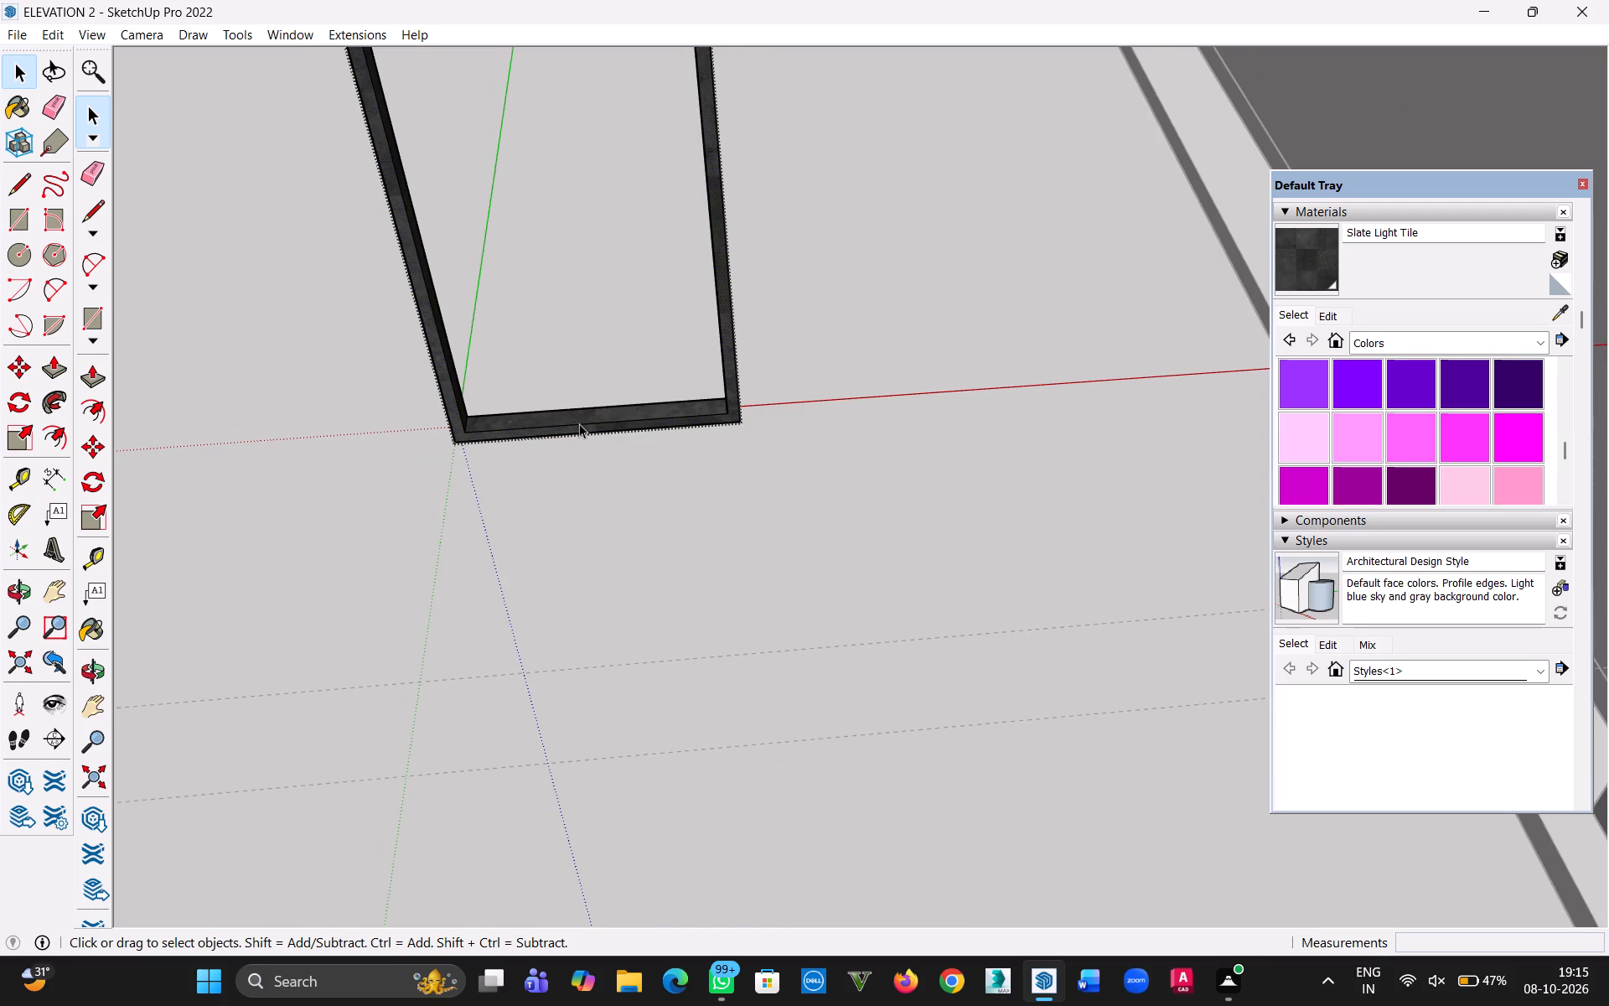
# Copy the bottom rail's inner front edge straight up onto the matching inner edge of the top rail.
pyautogui.click(579, 423)
pyautogui.scroll(4, 602, 427)
pyautogui.scroll(-3, 603, 425)
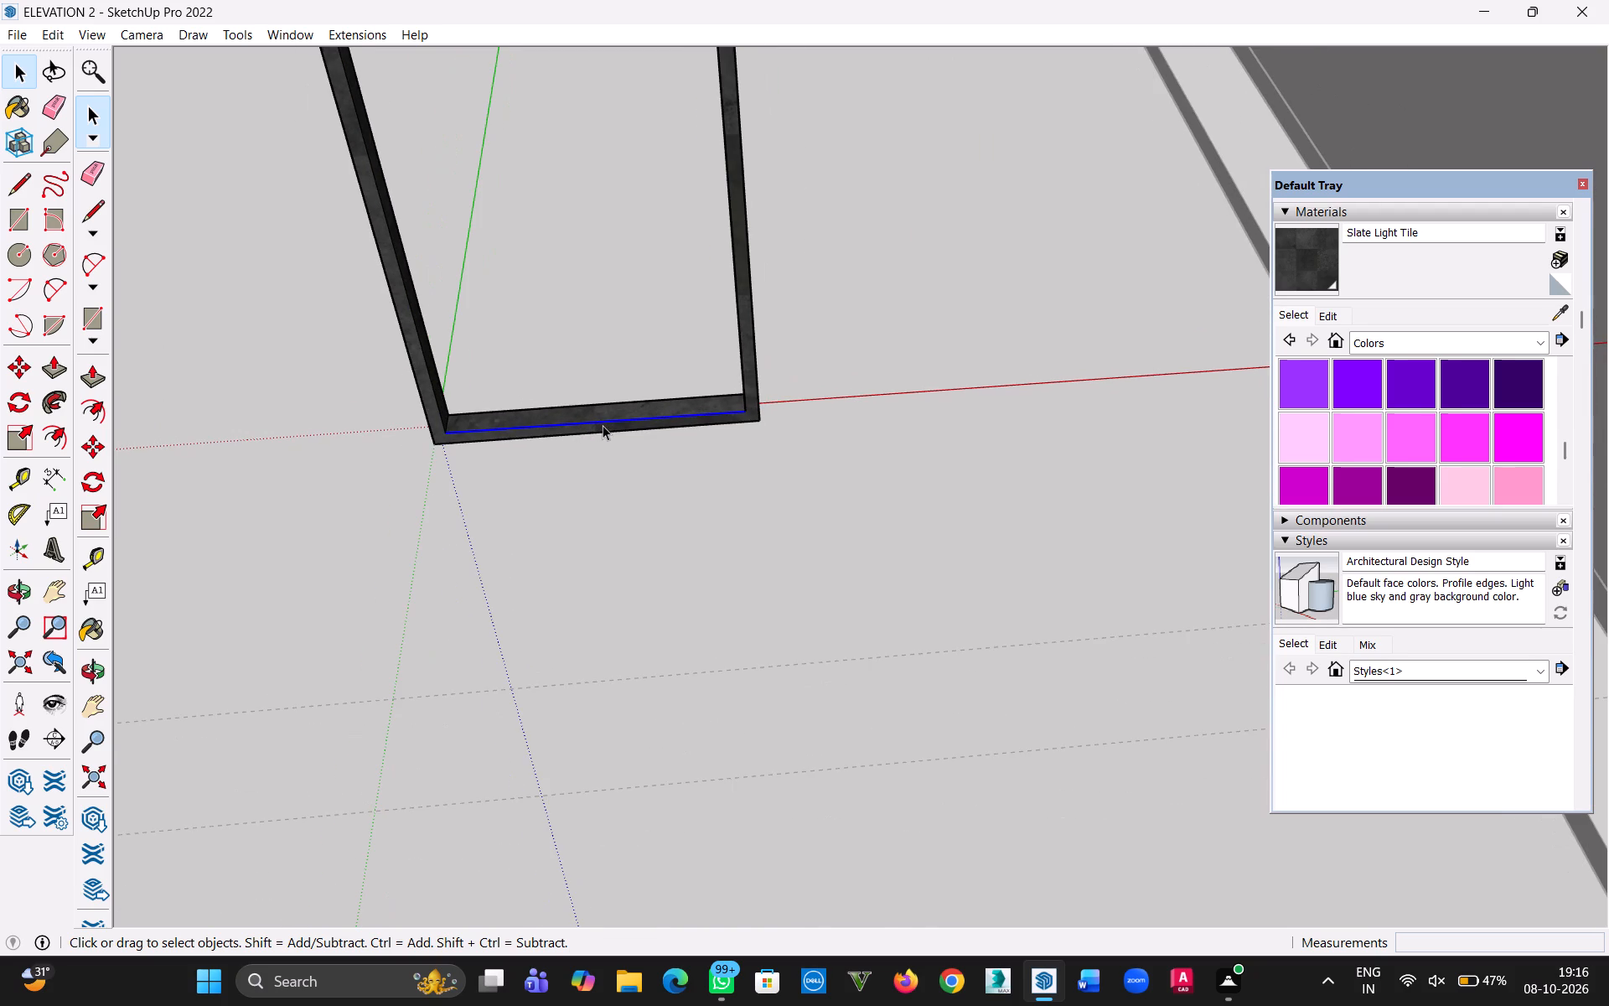
pyautogui.press('m')
pyautogui.click(594, 423)
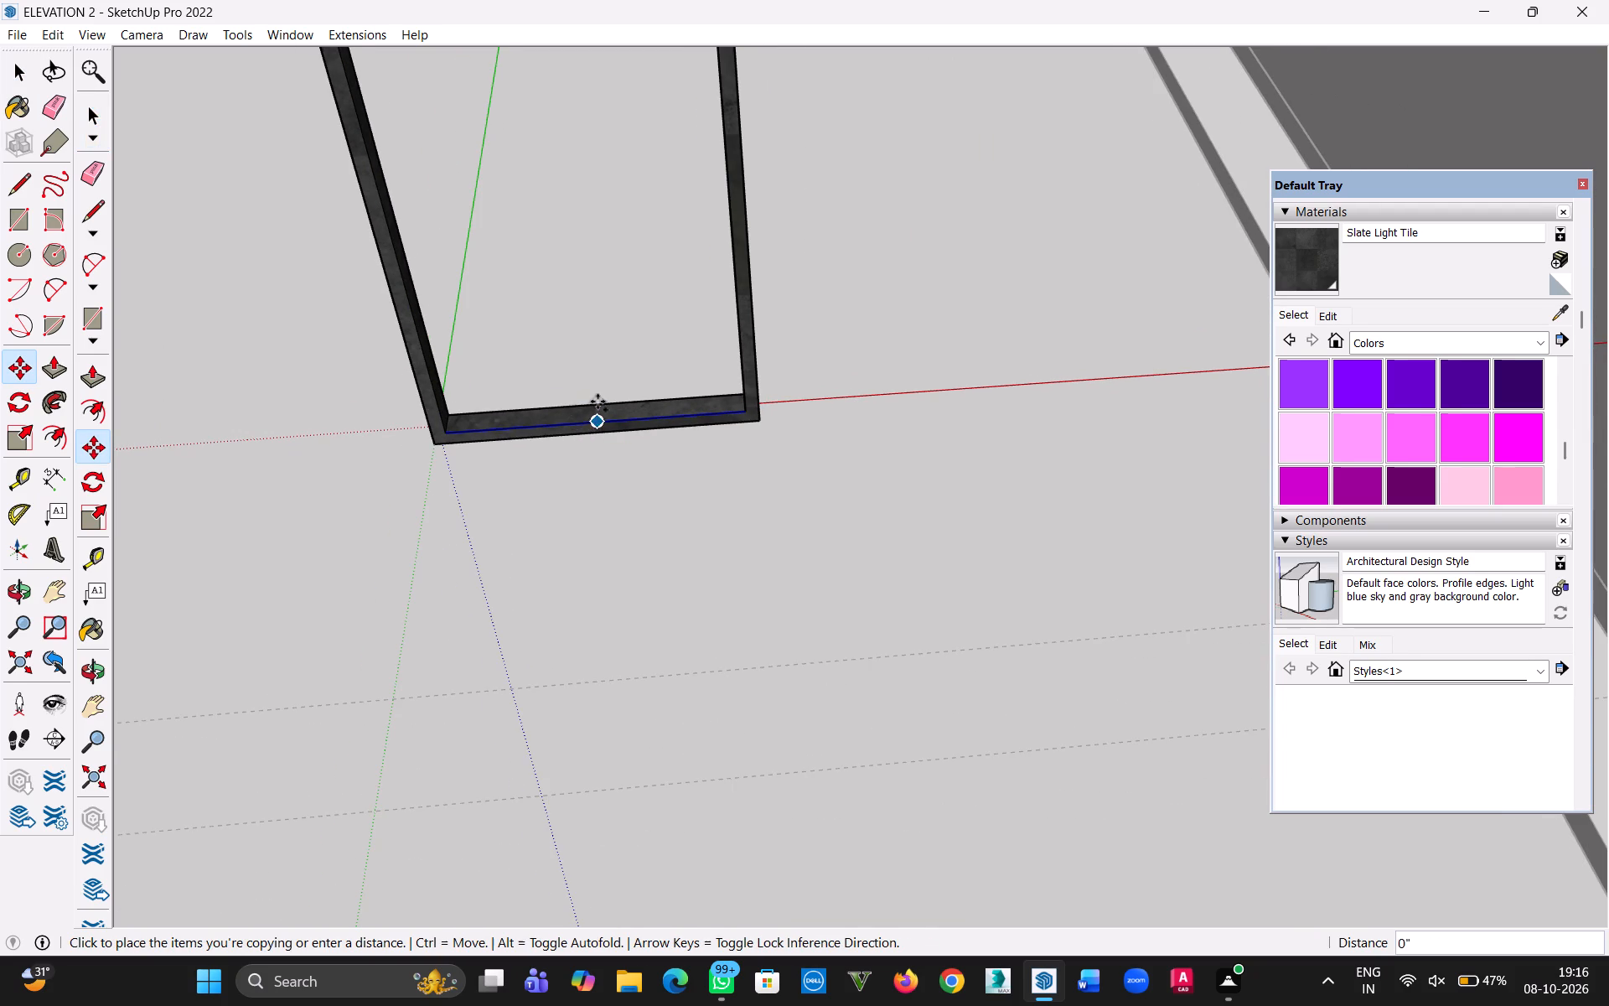
pyautogui.scroll(-4, 564, 331)
pyautogui.press('h')
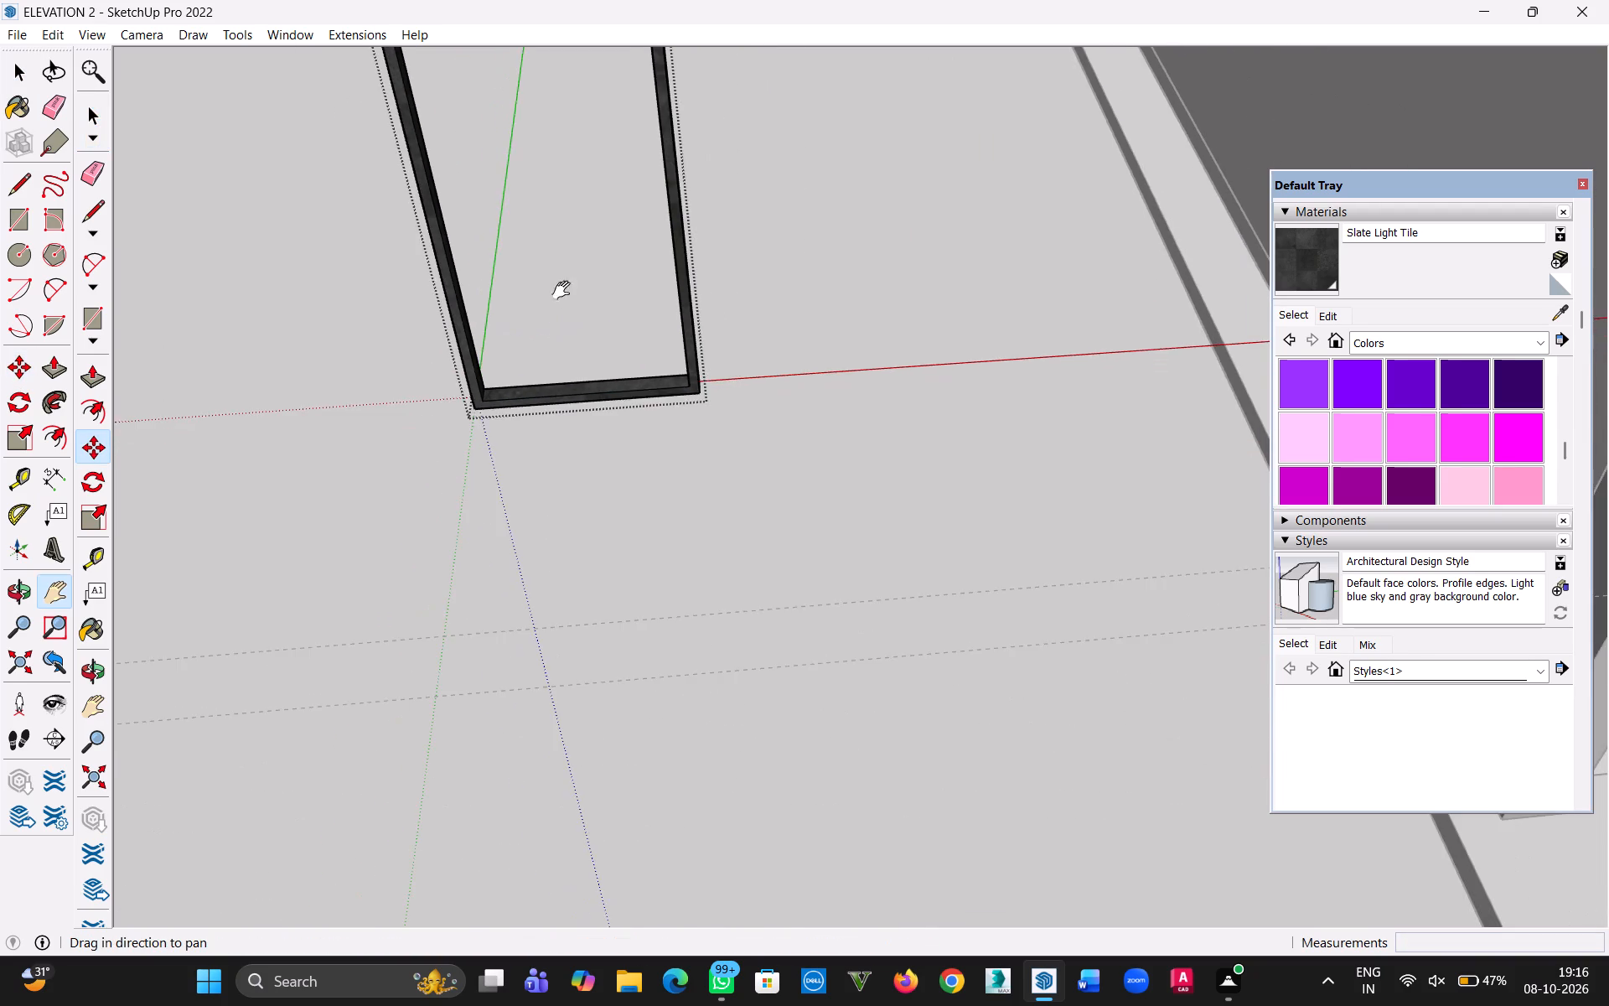
pyautogui.moveTo(561, 243); pyautogui.dragTo(592, 814)
pyautogui.moveTo(468, 265); pyautogui.dragTo(623, 690)
pyautogui.moveTo(510, 169); pyautogui.dragTo(607, 593)
pyautogui.scroll(-4, 577, 469)
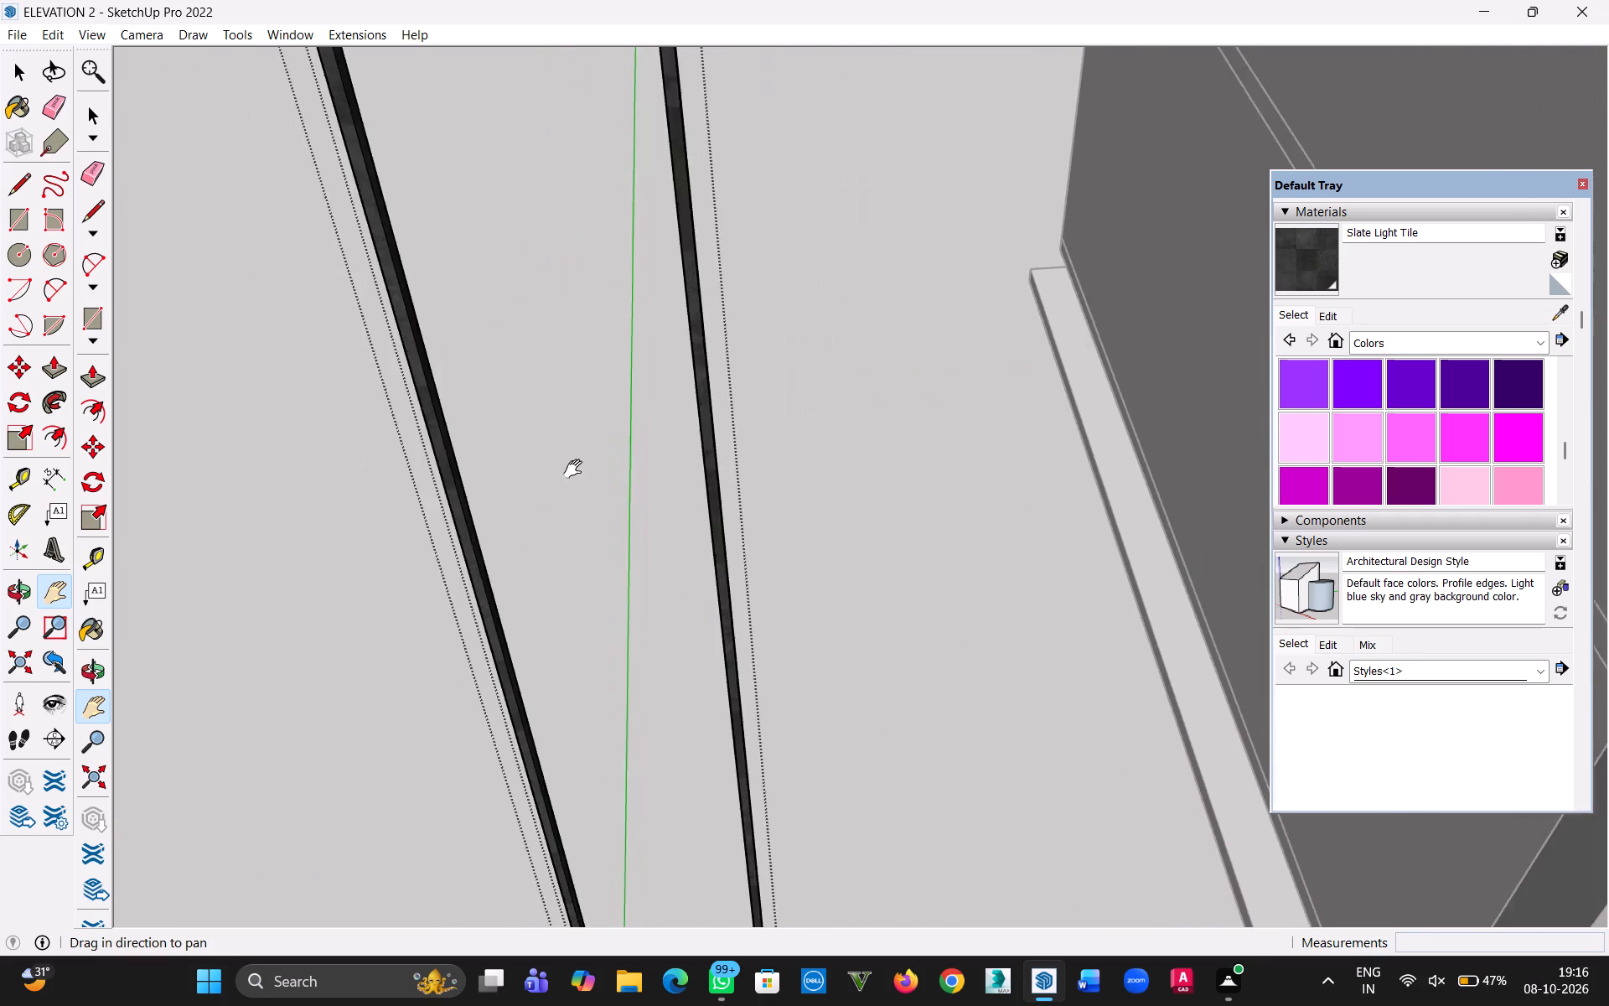
pyautogui.scroll(-10, 577, 469)
pyautogui.moveTo(530, 216); pyautogui.dragTo(572, 671)
pyautogui.moveTo(497, 255); pyautogui.dragTo(582, 653)
pyautogui.moveTo(442, 161); pyautogui.dragTo(505, 413)
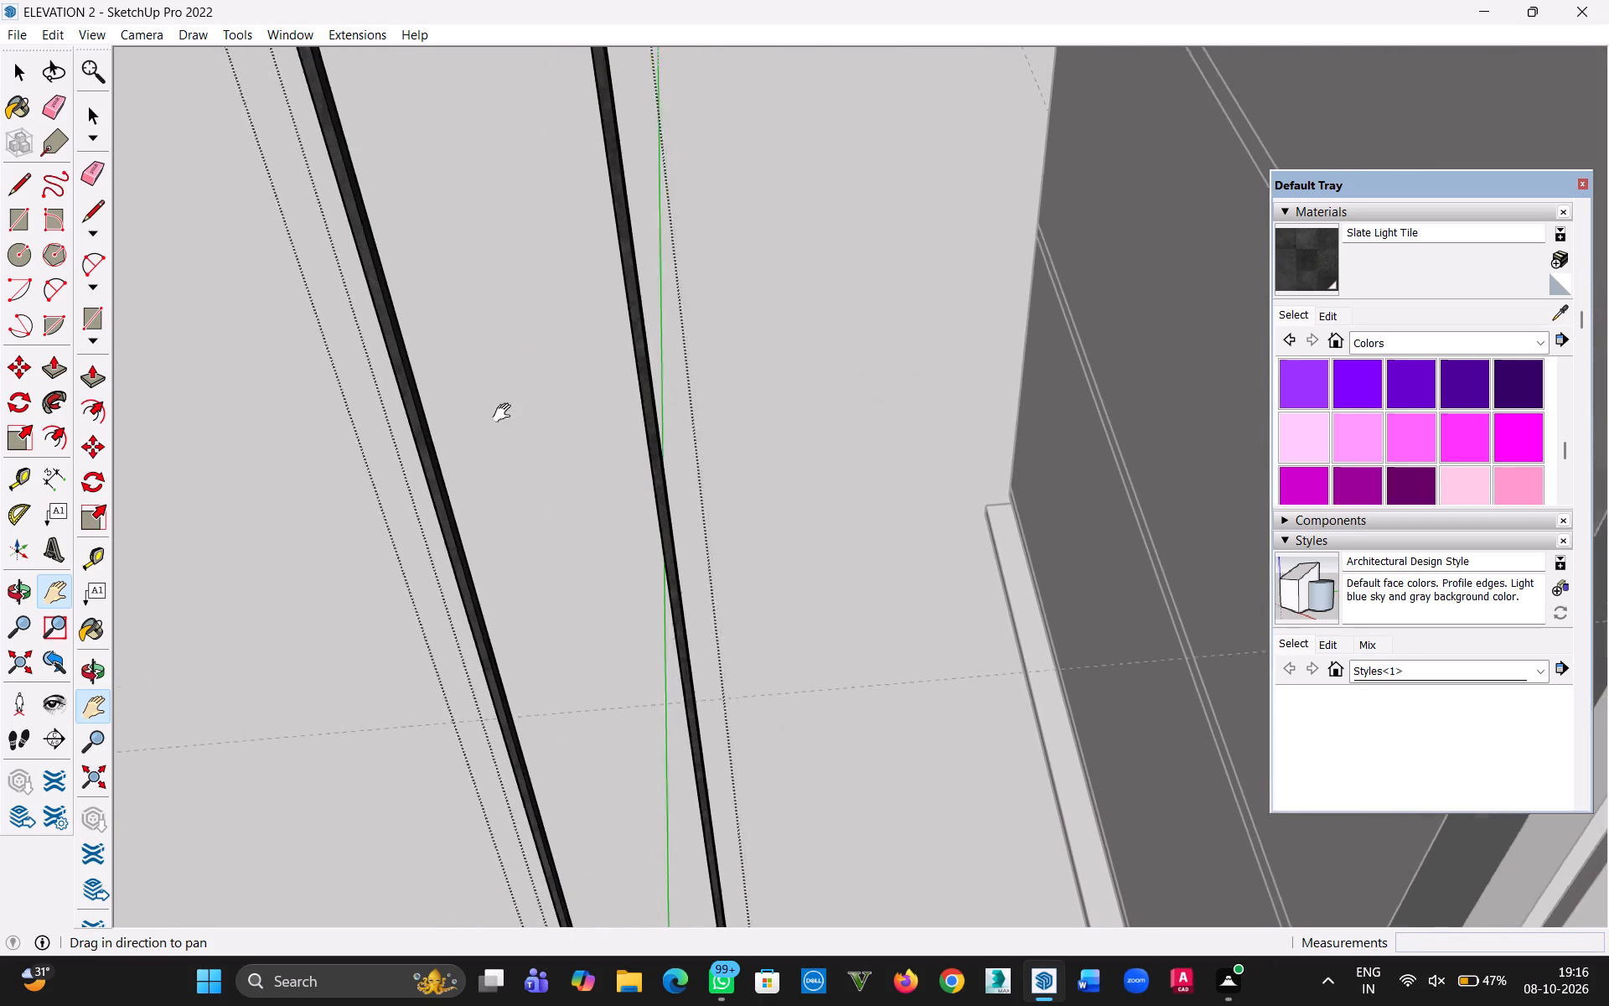
pyautogui.moveTo(505, 413); pyautogui.dragTo(538, 563)
pyautogui.scroll(5, 528, 381)
pyautogui.scroll(-2, 528, 381)
pyautogui.press('Escape')
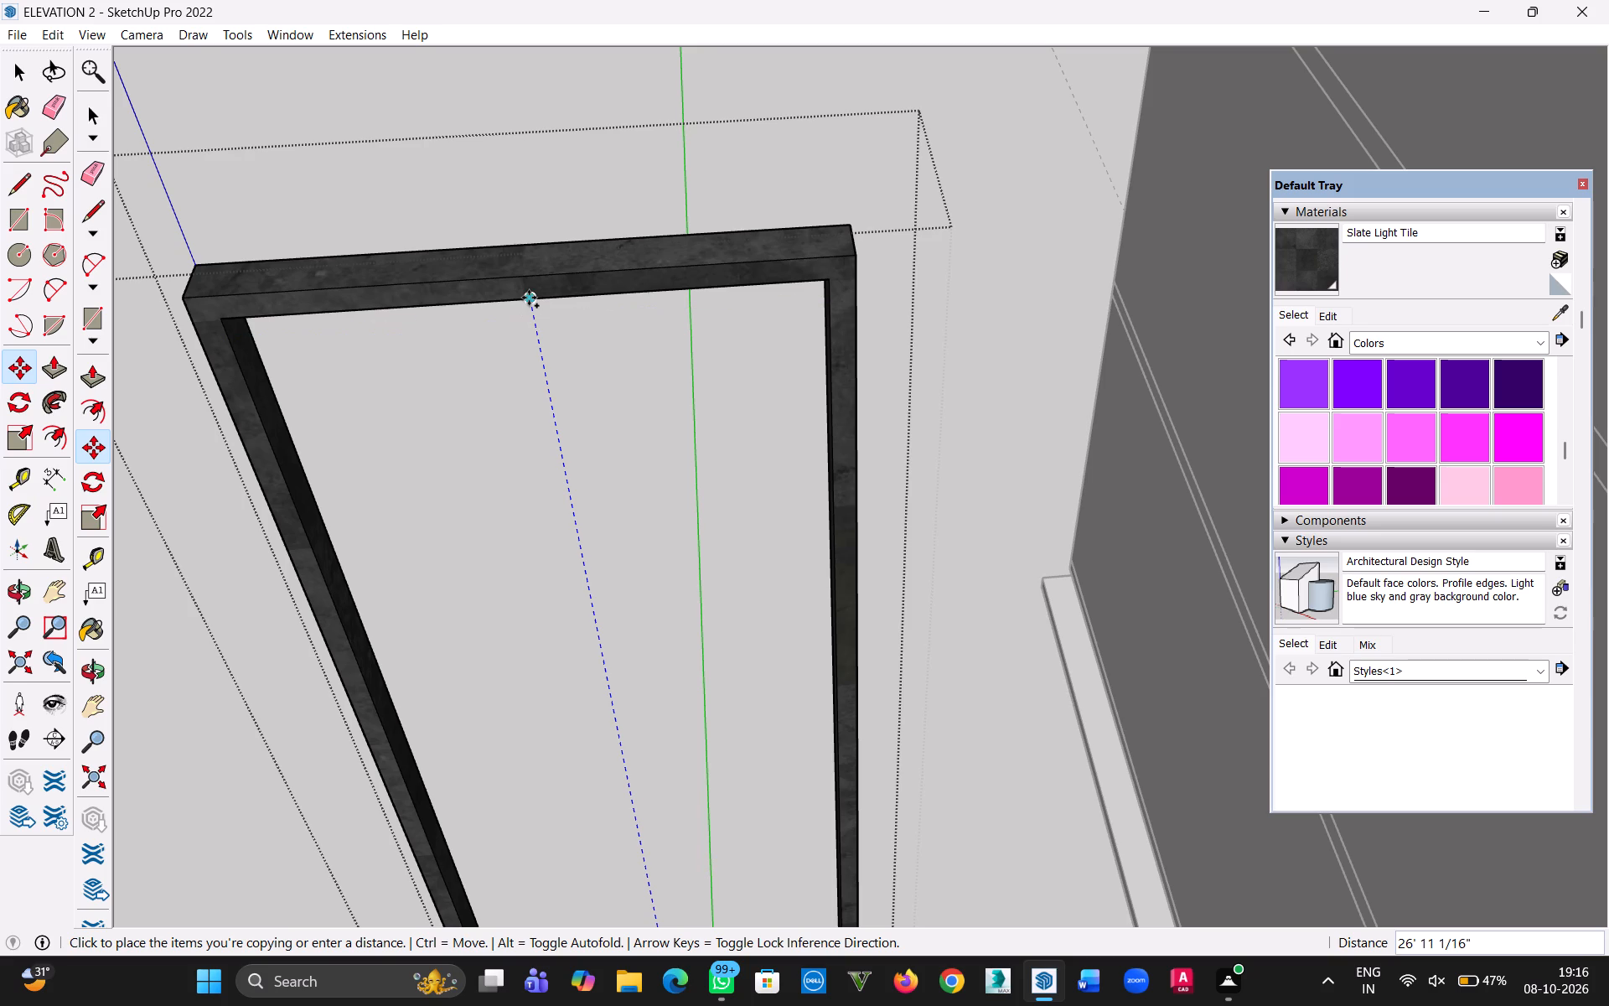
pyautogui.click(529, 298)
# Divide the copy distance by 10 to space horizontal divider lines equally along the tall frame.
pyautogui.press('/')
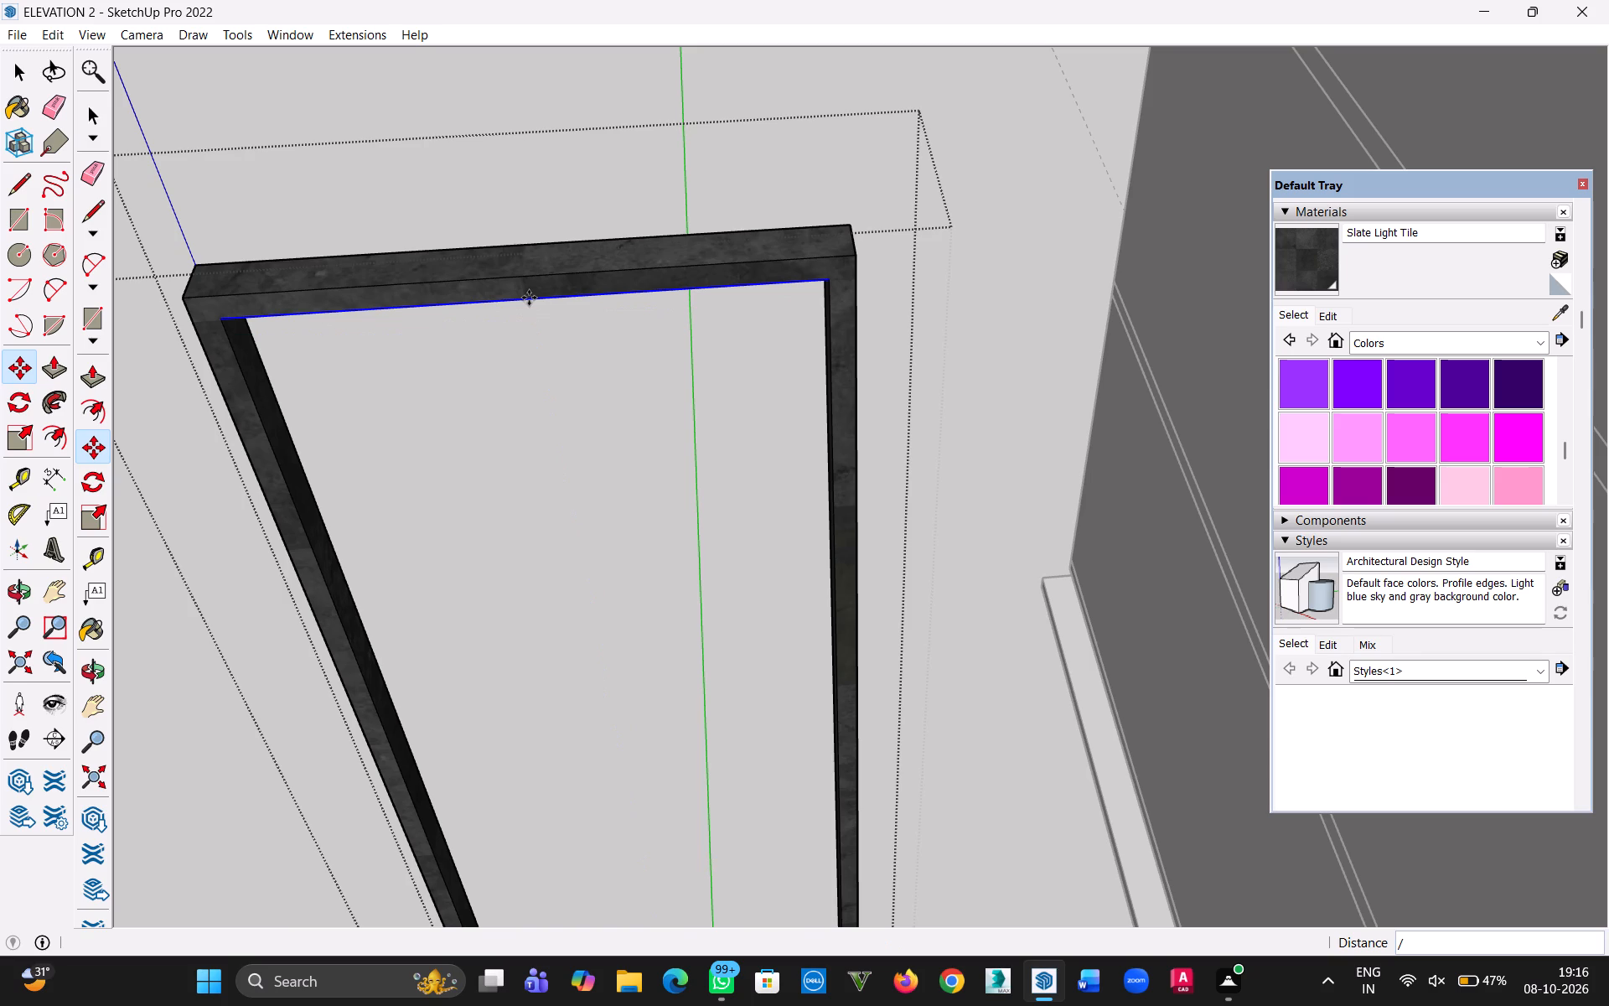
pyautogui.press('/')
pyautogui.press('/')
pyautogui.press('/')
pyautogui.write('10')
pyautogui.press('Return')
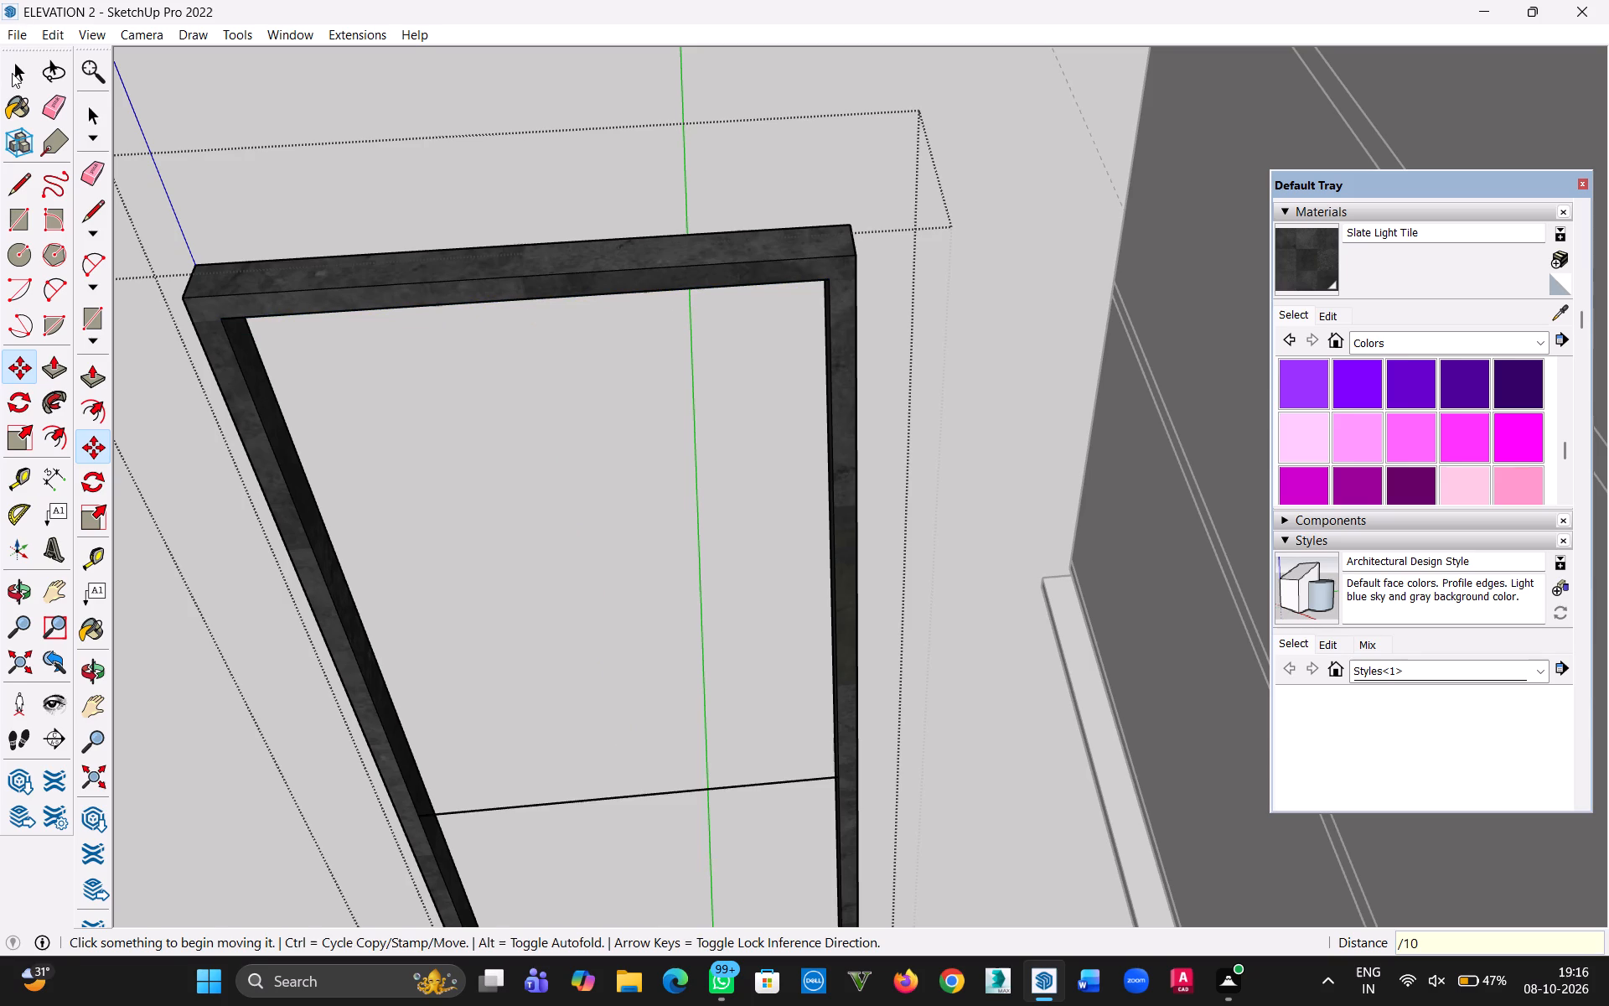
# Examine the horizontal divider lines and where they meet the frame's side members from several angles.
pyautogui.click(12, 73)
pyautogui.scroll(-6, 411, 512)
pyautogui.moveTo(488, 672); pyautogui.dragTo(484, 450, button='middle')
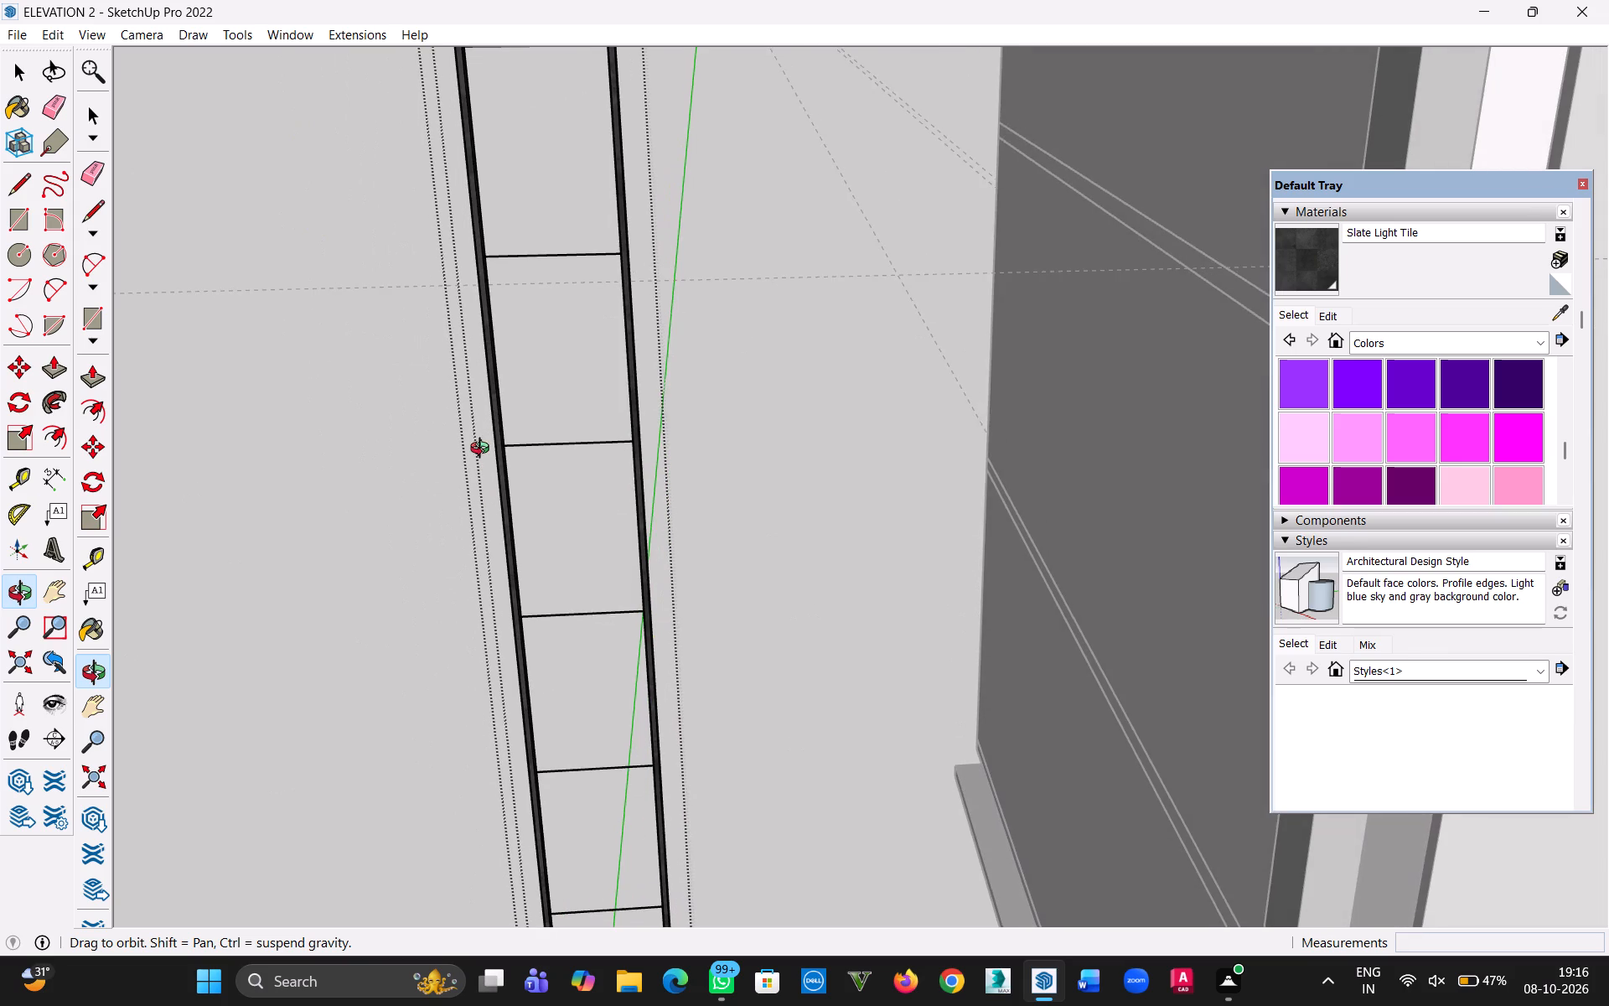
pyautogui.moveTo(484, 450); pyautogui.dragTo(407, 482, button='middle')
pyautogui.middleClick(406, 483)
pyautogui.scroll(17, 373, 661)
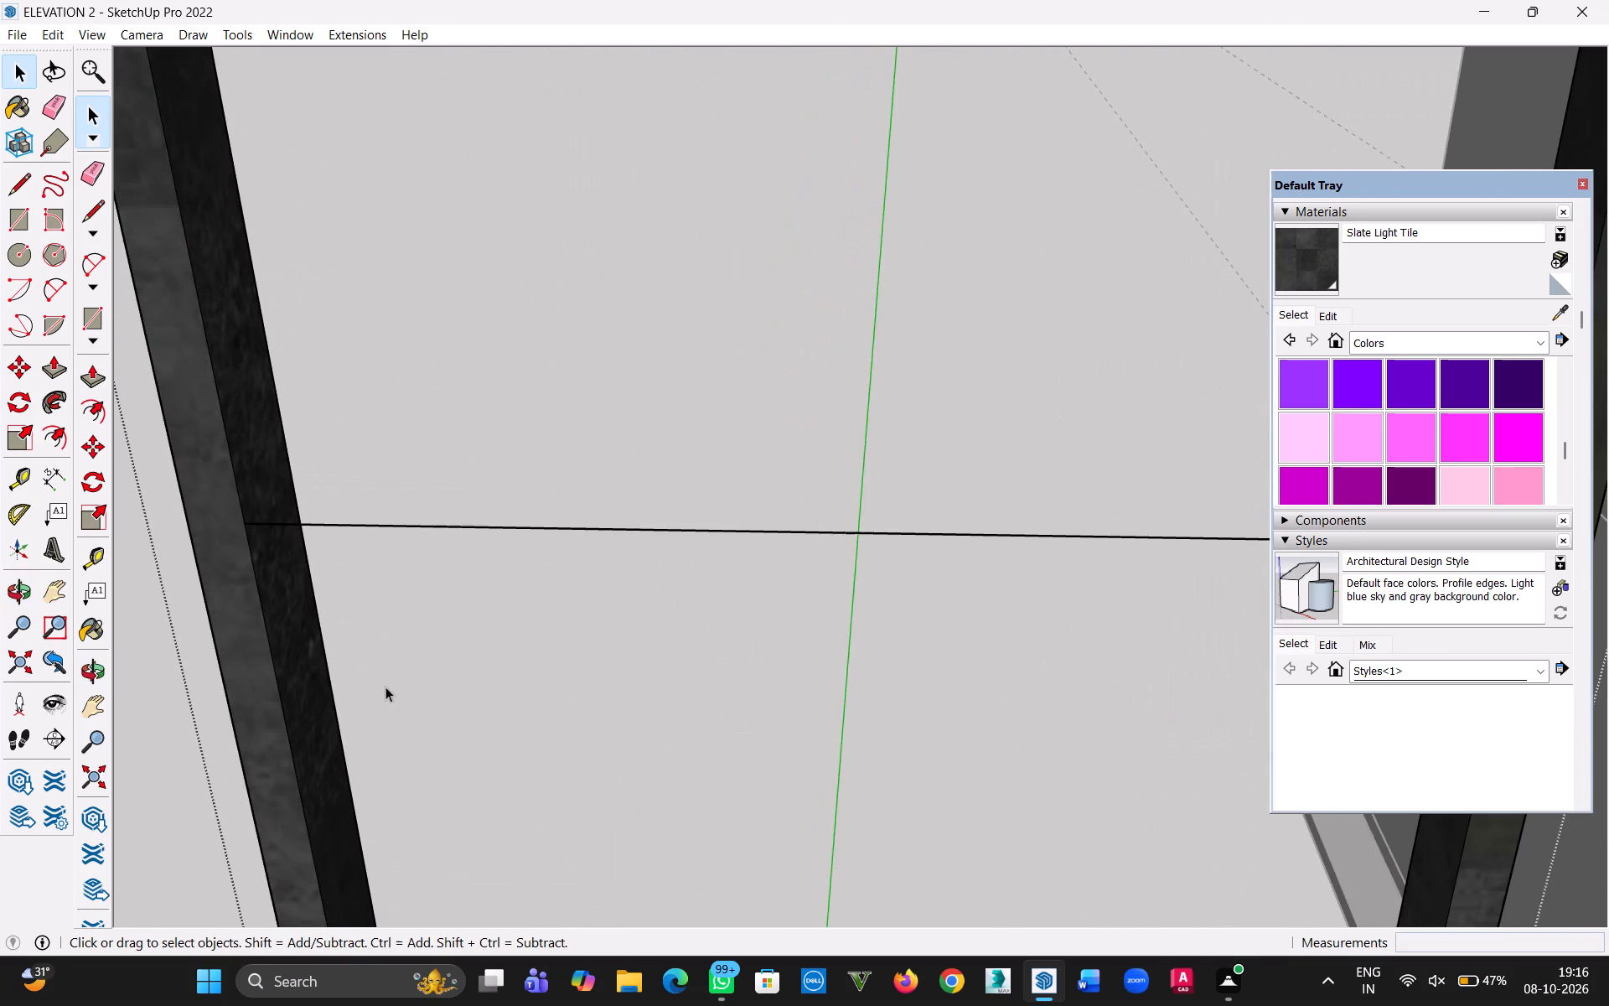
pyautogui.moveTo(385, 686); pyautogui.dragTo(373, 658, button='middle')
pyautogui.scroll(-6, 373, 661)
pyautogui.scroll(-4, 396, 728)
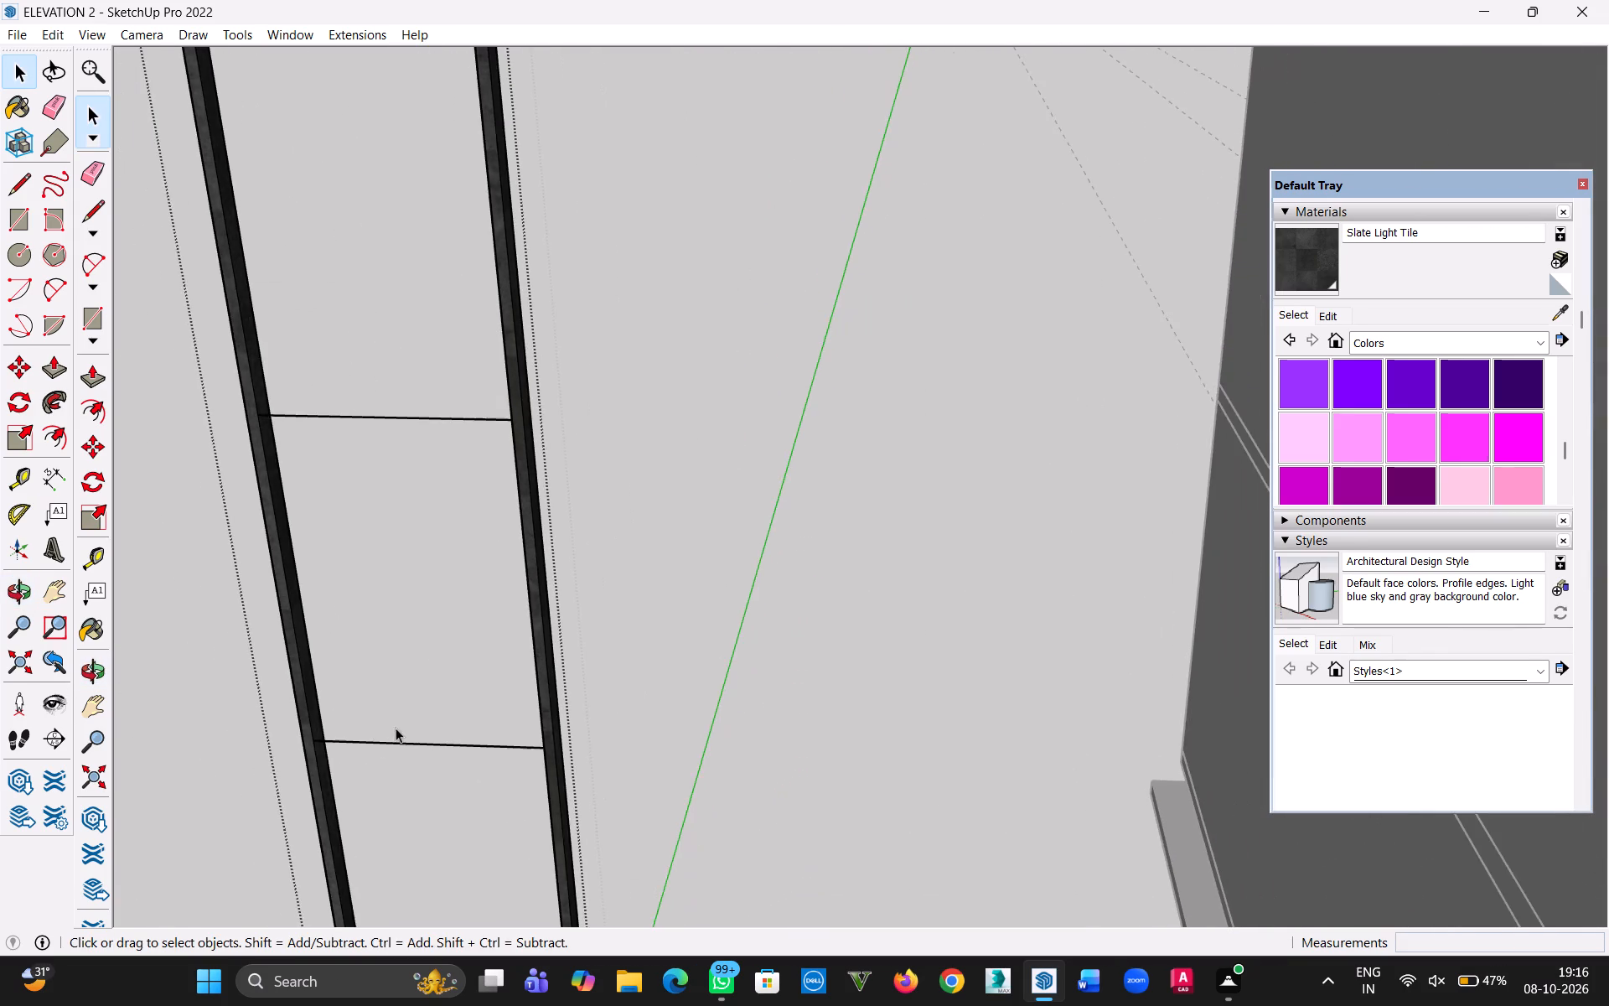
pyautogui.moveTo(413, 753); pyautogui.dragTo(414, 557, button='middle')
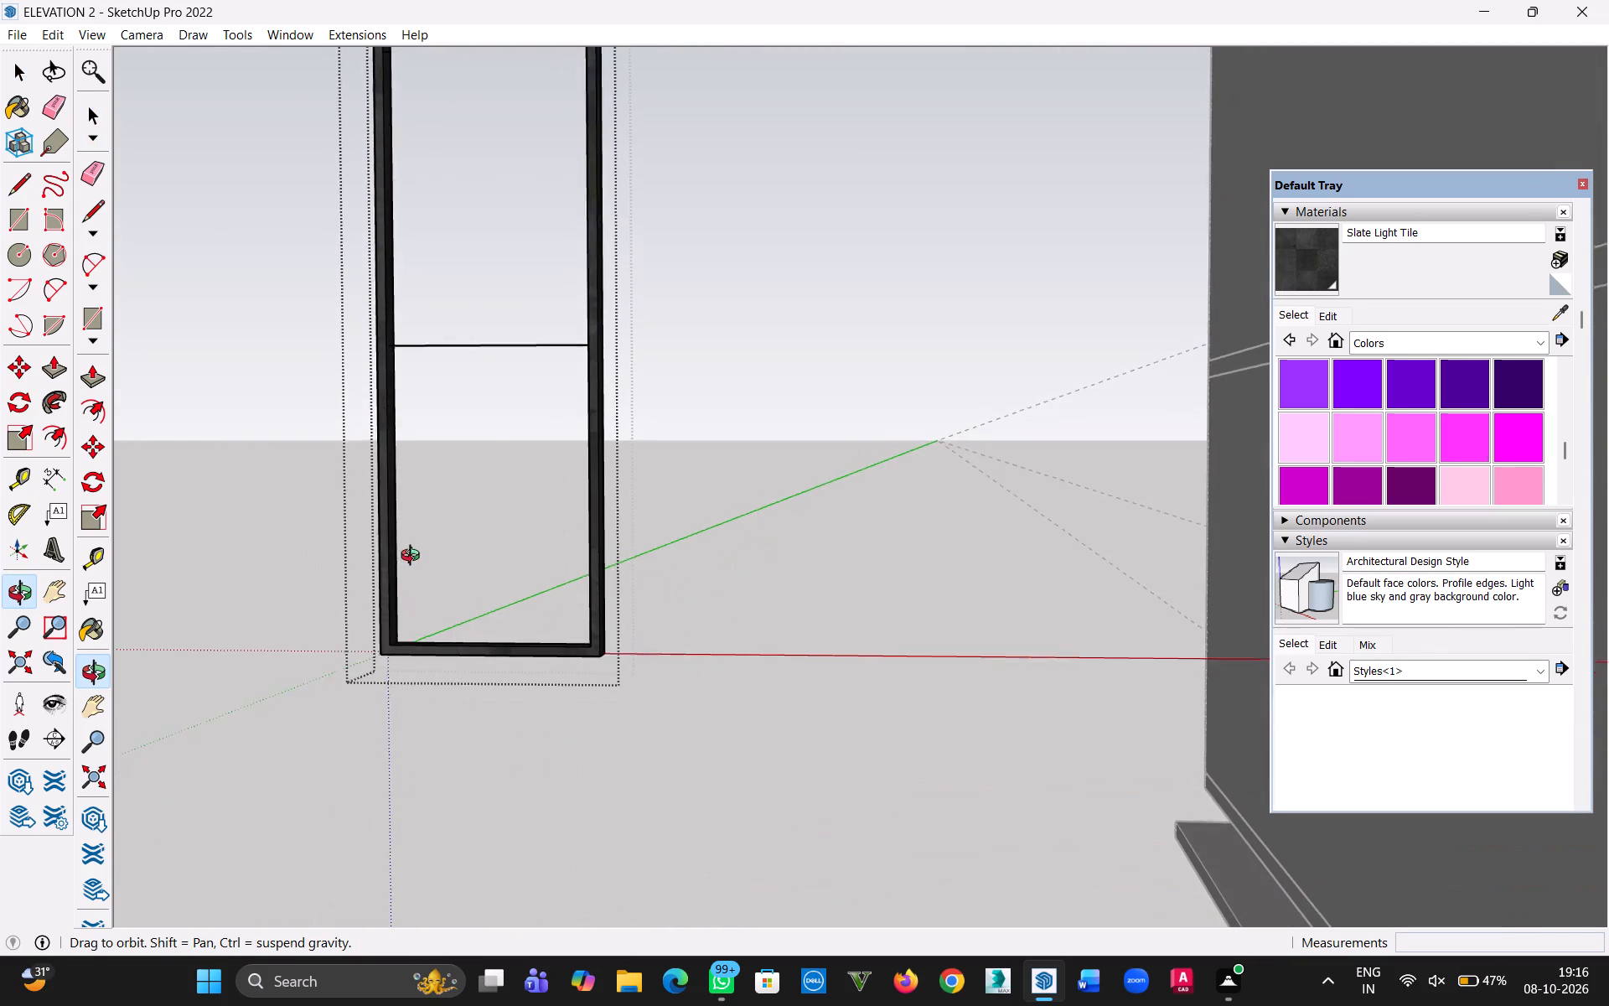
pyautogui.moveTo(414, 557); pyautogui.dragTo(428, 589, button='middle')
pyautogui.moveTo(578, 628); pyautogui.dragTo(543, 641, button='middle')
pyautogui.scroll(4, 456, 640)
pyautogui.scroll(8, 380, 609)
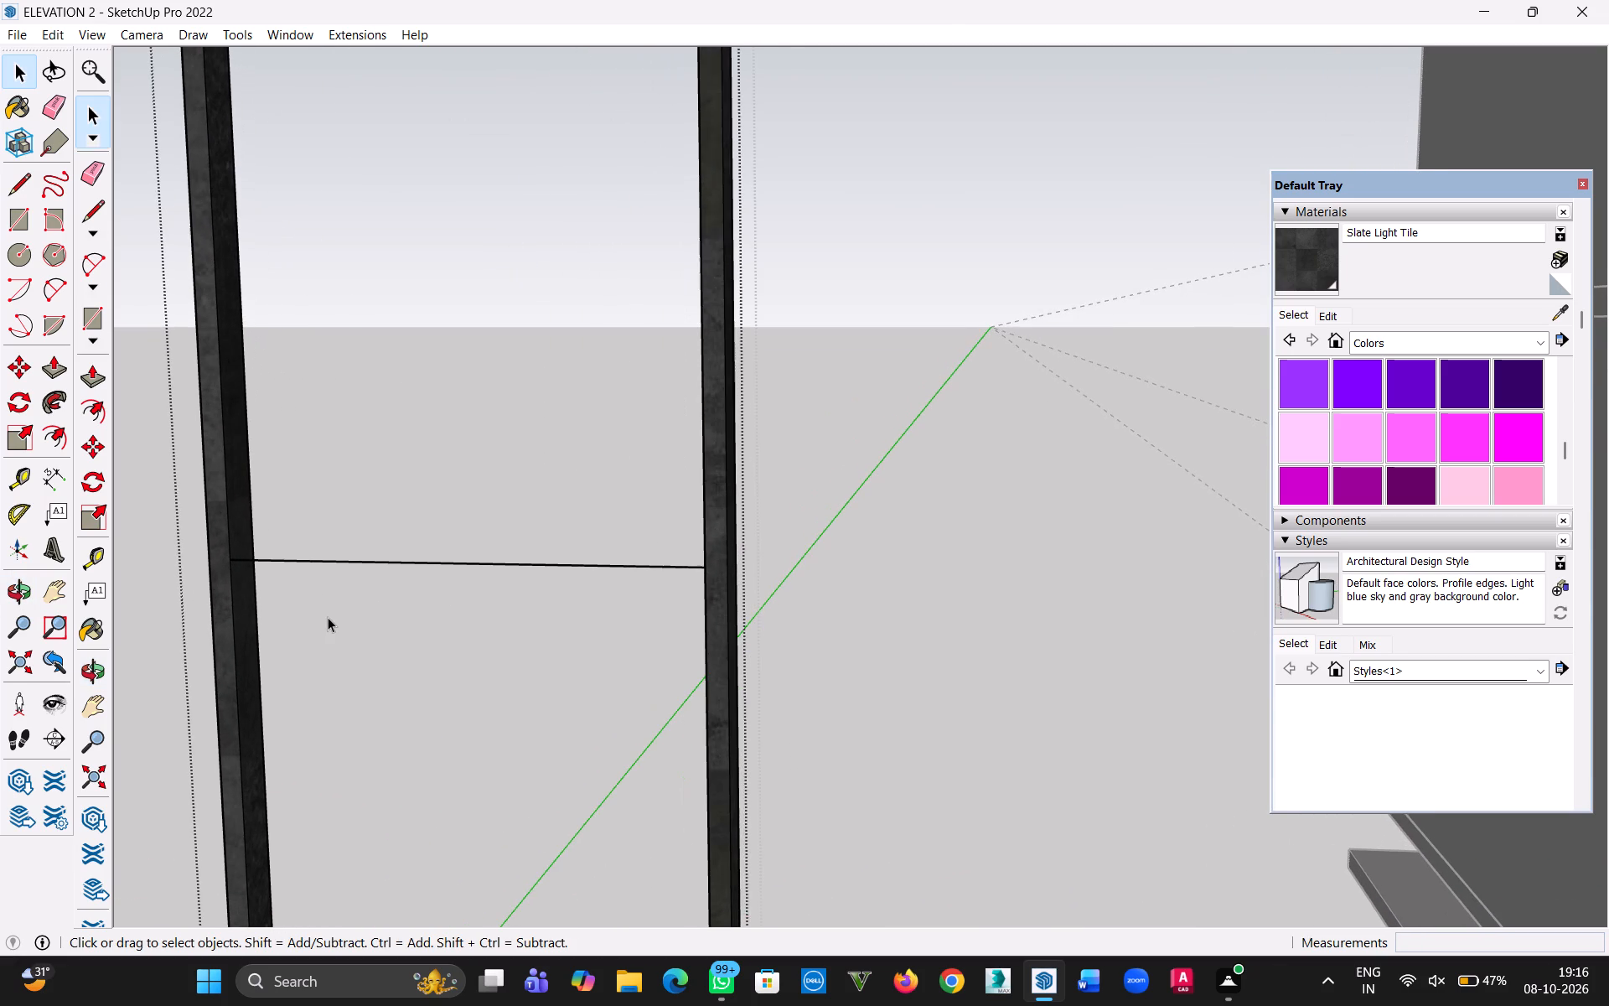
pyautogui.scroll(5, 328, 617)
pyautogui.moveTo(348, 625); pyautogui.dragTo(544, 660, button='middle')
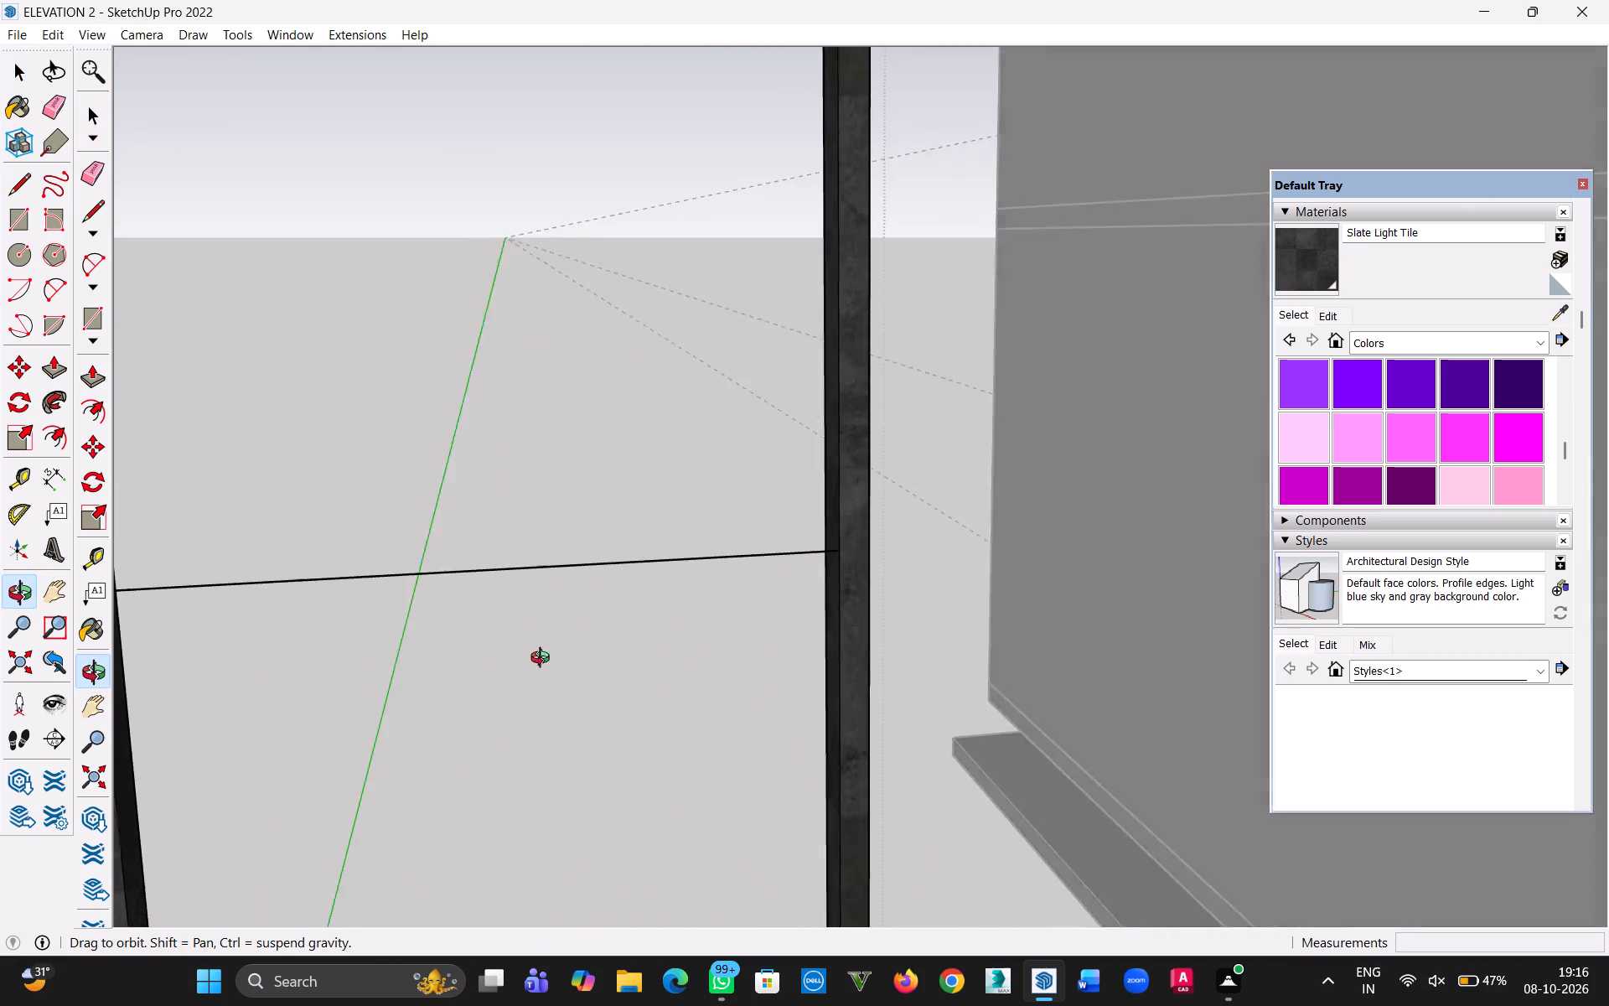
pyautogui.moveTo(544, 660); pyautogui.dragTo(902, 668, button='middle')
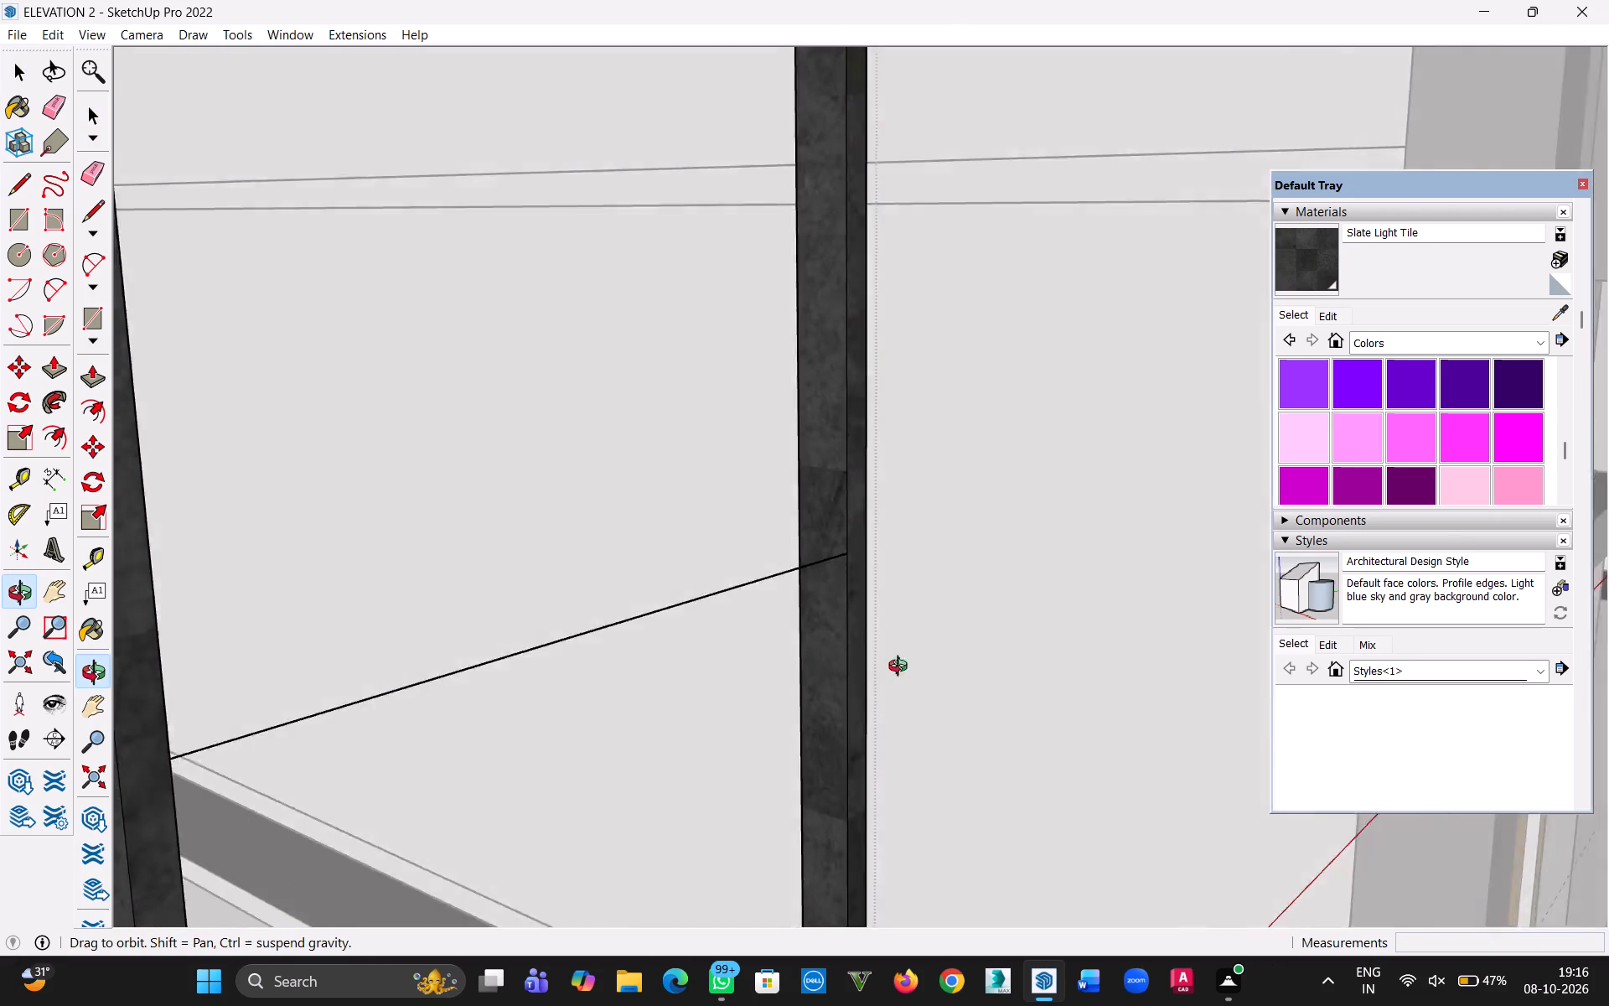
pyautogui.moveTo(902, 668); pyautogui.dragTo(537, 639, button='middle')
pyautogui.scroll(-5, 541, 643)
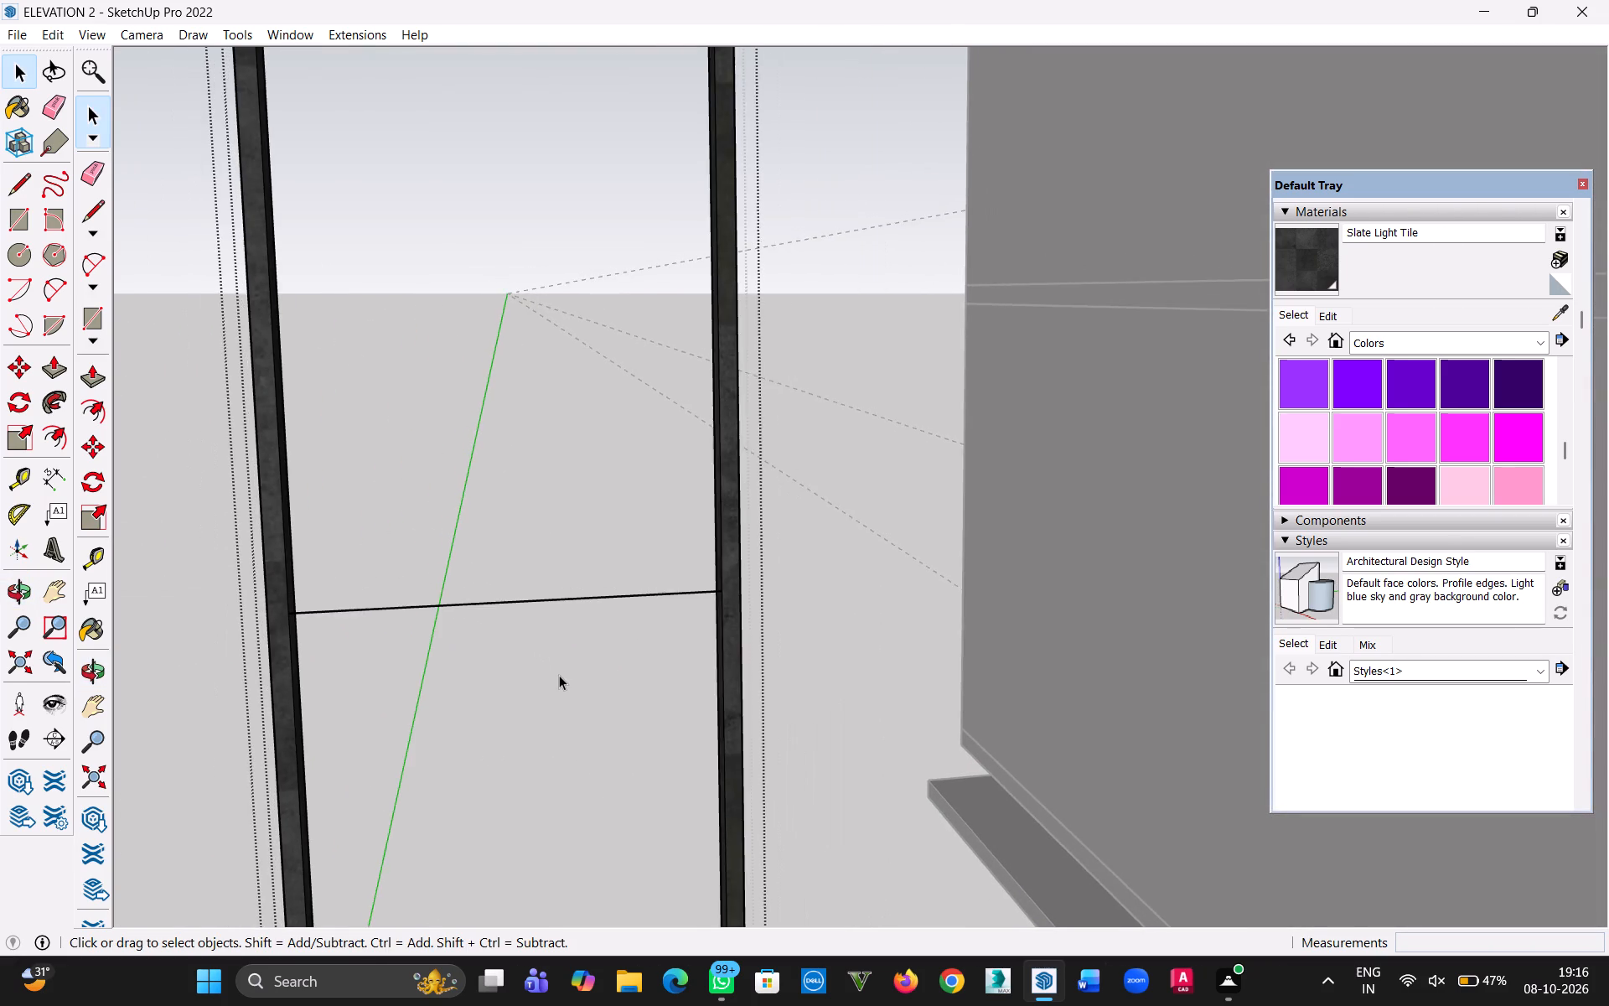
# Select the nine intermediate horizontal divider lines of the tall frame and copy them 1" upward to form paired lines, closing the group.
pyautogui.scroll(-2, 559, 675)
pyautogui.middleClick(559, 675)
pyautogui.scroll(-19, 553, 671)
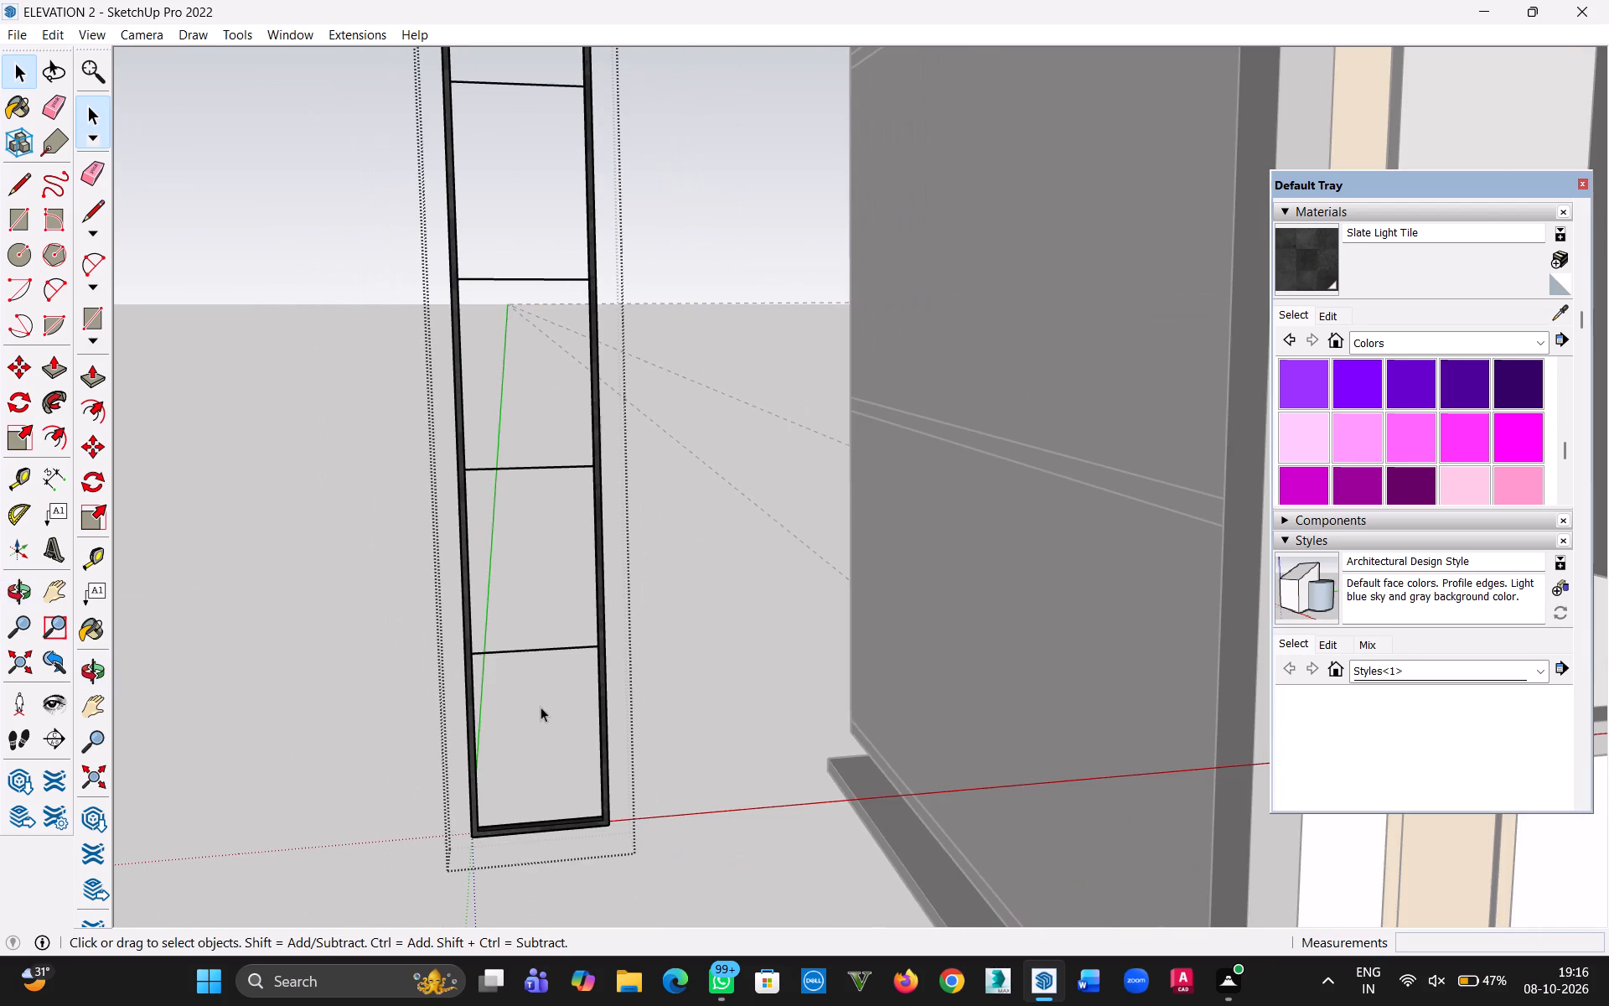
pyautogui.keyDown('ctrl'); pyautogui.click(527, 656); pyautogui.keyUp('ctrl')
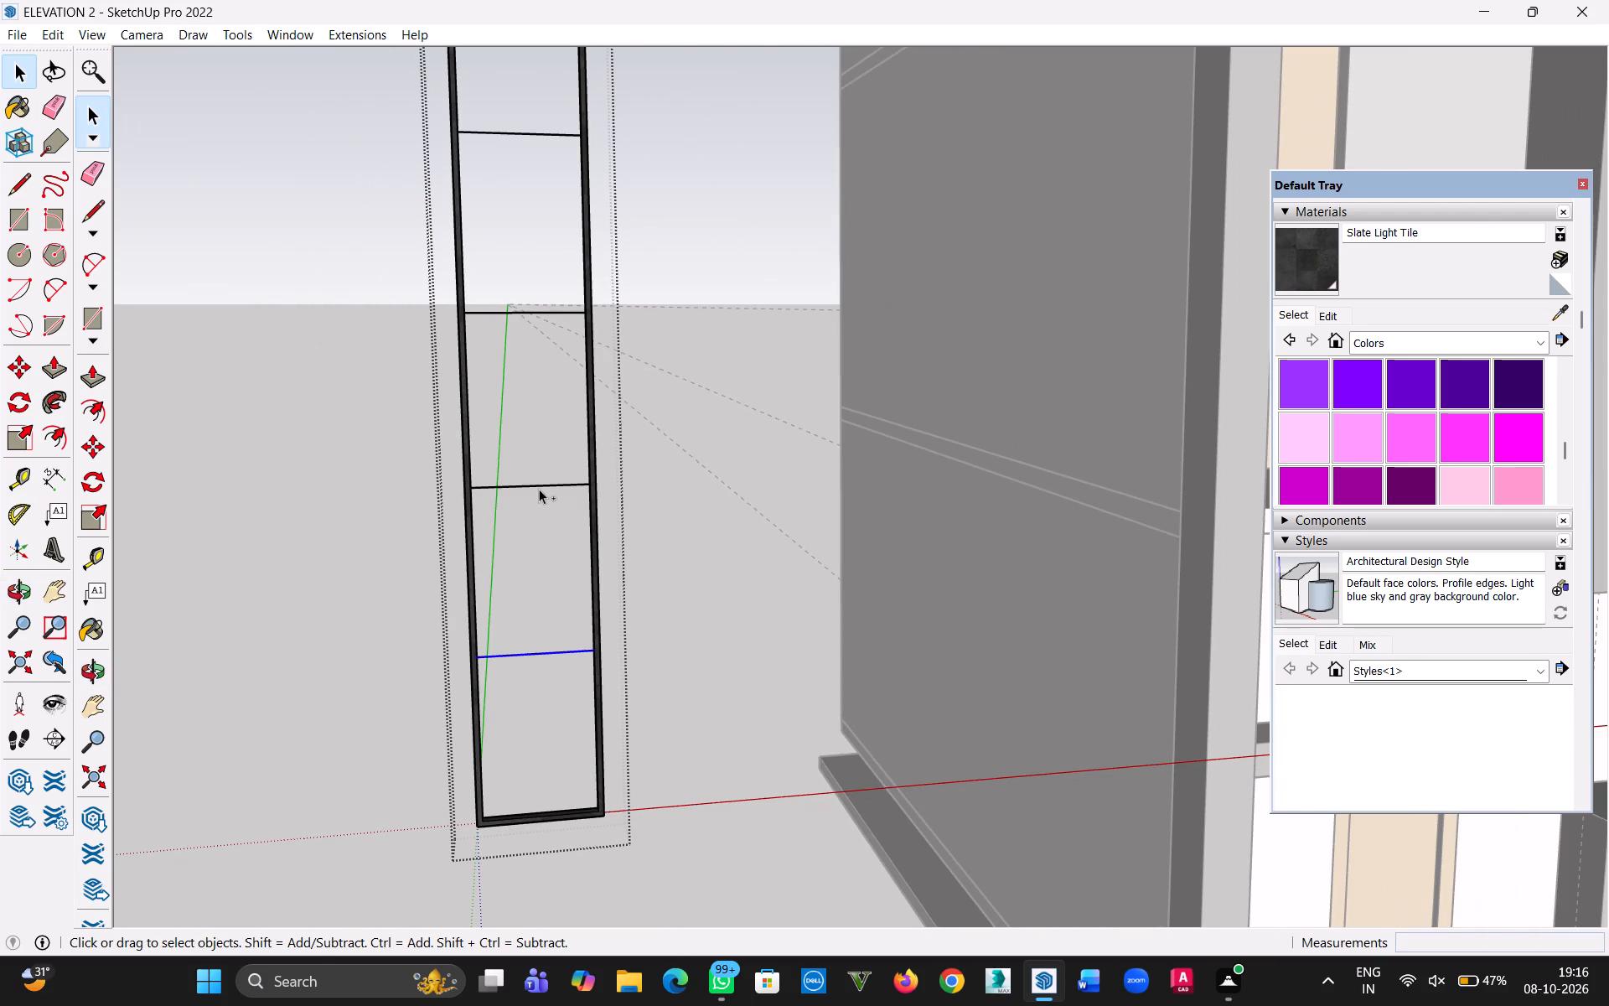
pyautogui.keyDown('ctrl'); pyautogui.click(539, 489); pyautogui.keyUp('ctrl')
pyautogui.keyDown('ctrl'); pyautogui.click(517, 314); pyautogui.keyUp('ctrl')
pyautogui.press('h')
pyautogui.moveTo(535, 423); pyautogui.dragTo(539, 892)
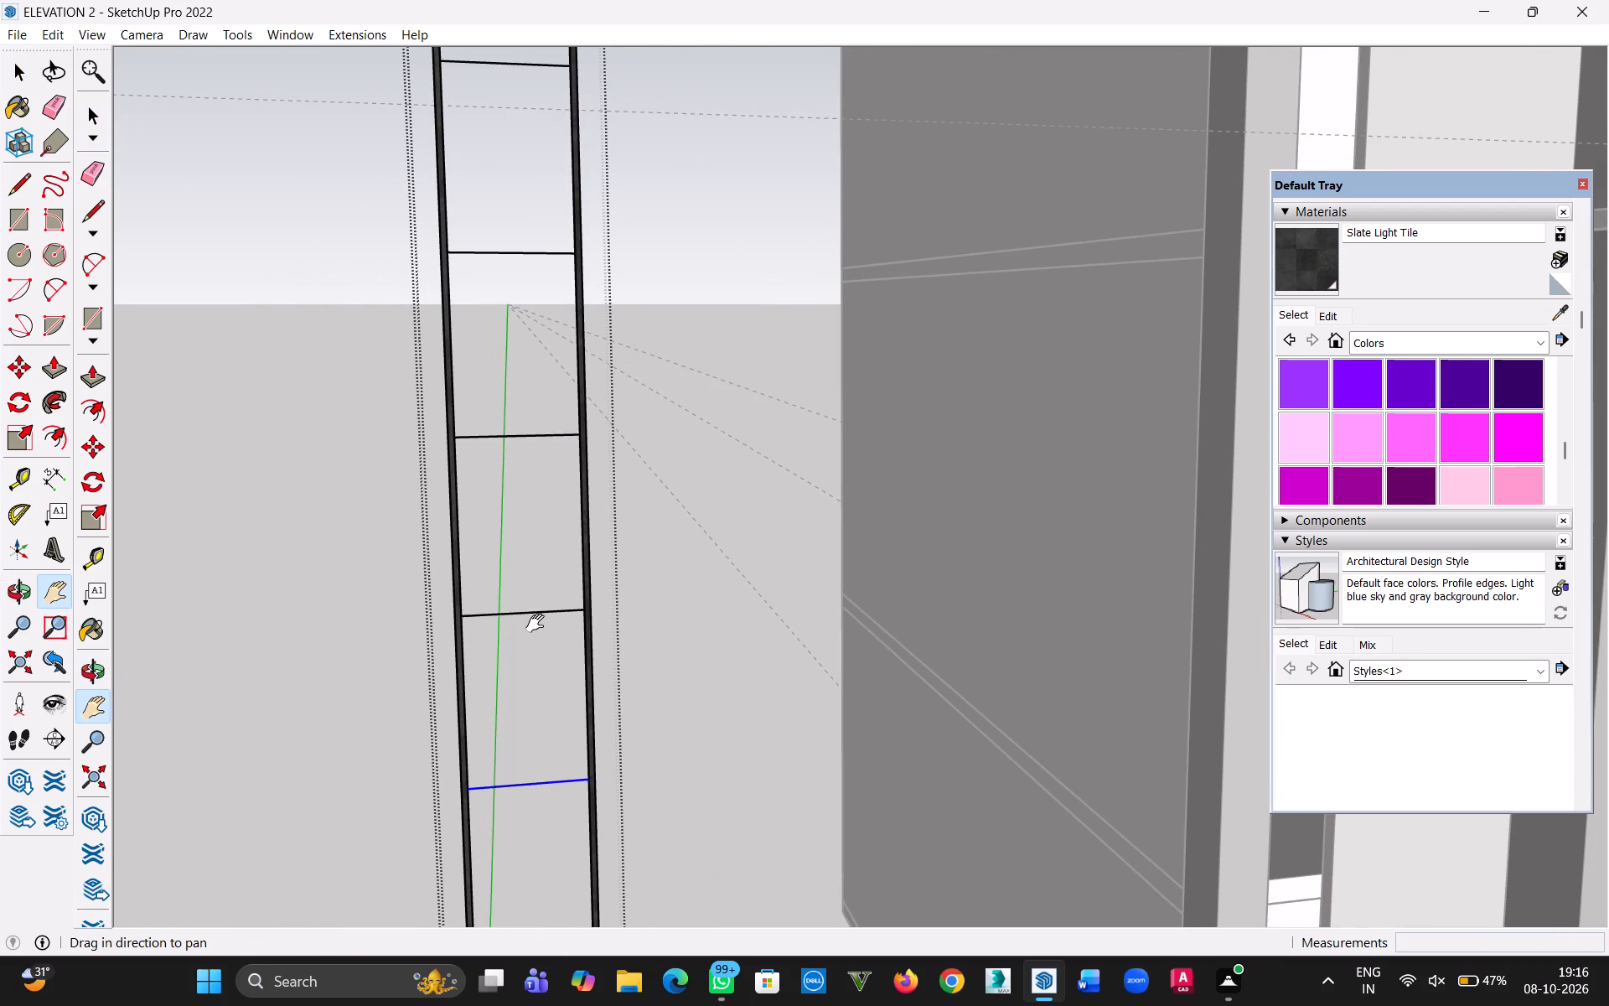
pyautogui.press('Escape')
pyautogui.keyDown('ctrl'); pyautogui.click(529, 614); pyautogui.keyUp('ctrl')
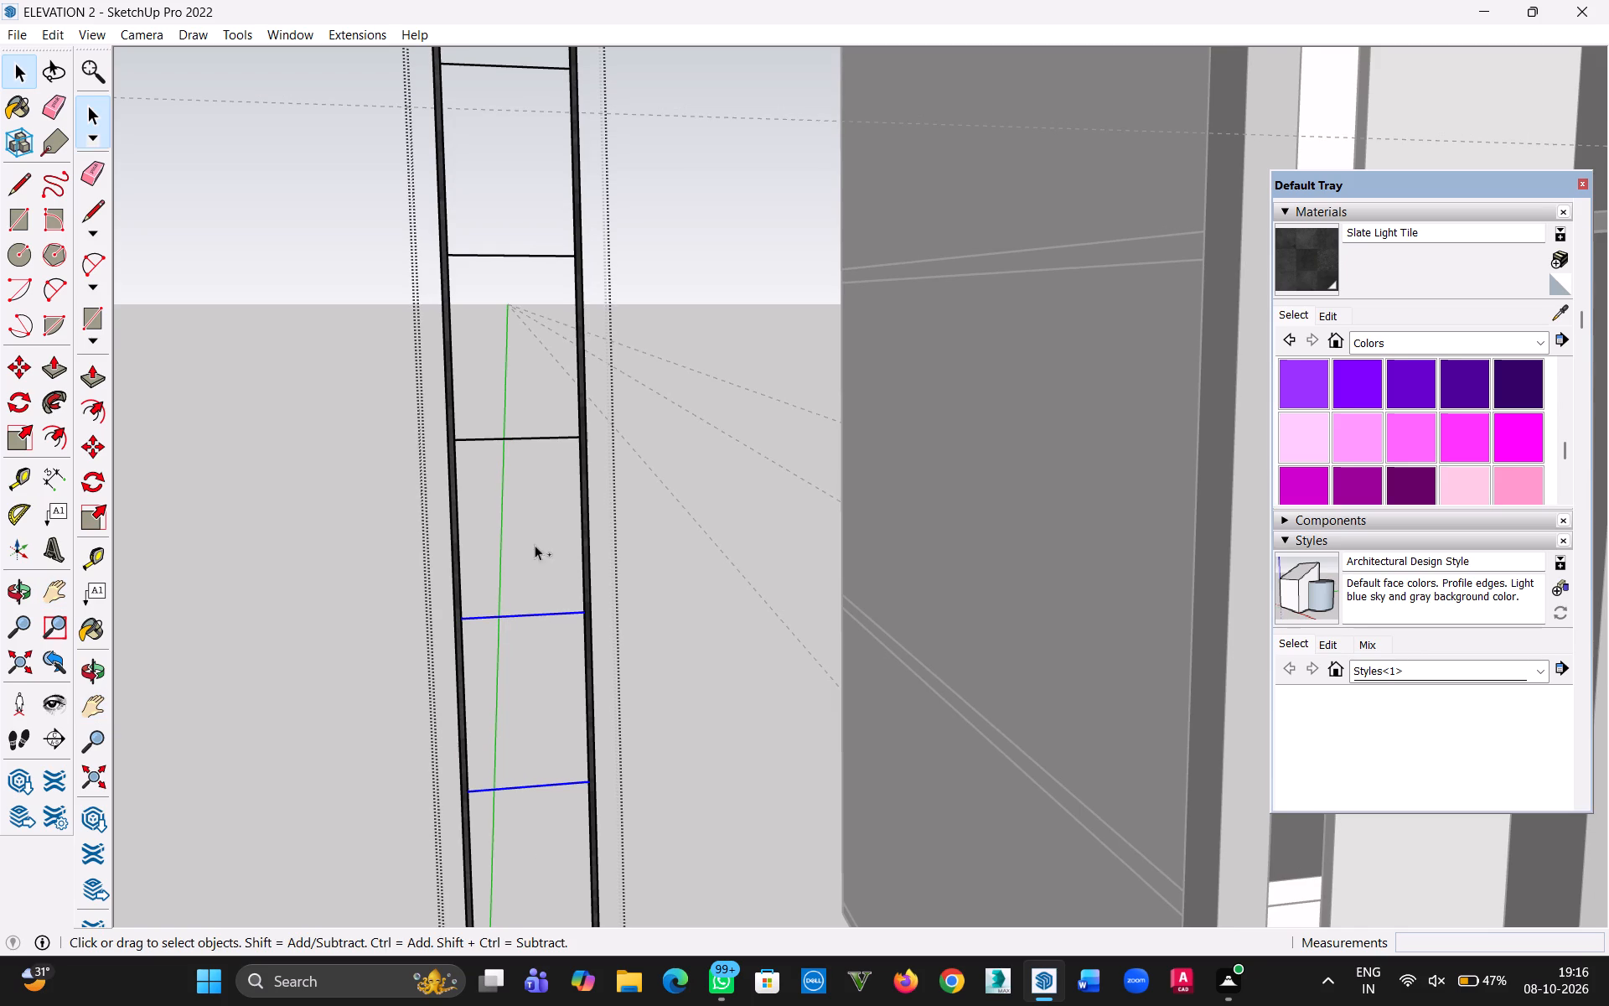
pyautogui.keyDown('ctrl'); pyautogui.click(530, 438); pyautogui.keyUp('ctrl')
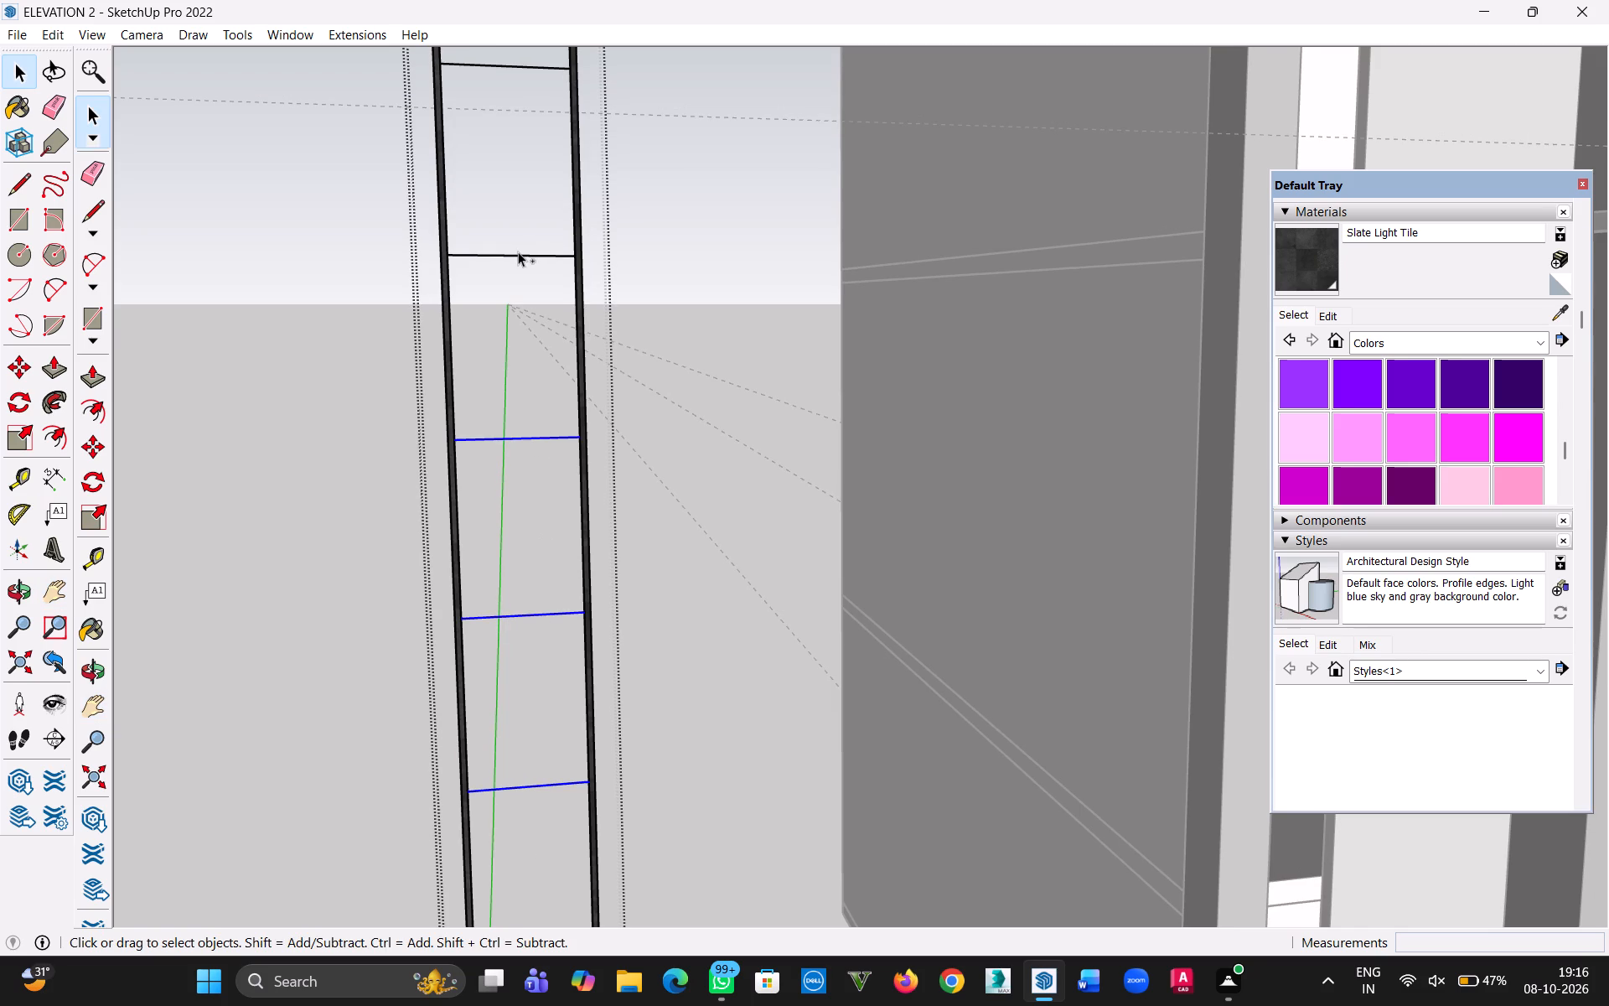
pyautogui.keyDown('ctrl'); pyautogui.click(518, 252); pyautogui.keyUp('ctrl')
pyautogui.keyDown('ctrl'); pyautogui.click(515, 254); pyautogui.keyUp('ctrl')
pyautogui.press('h')
pyautogui.moveTo(504, 280); pyautogui.dragTo(494, 941)
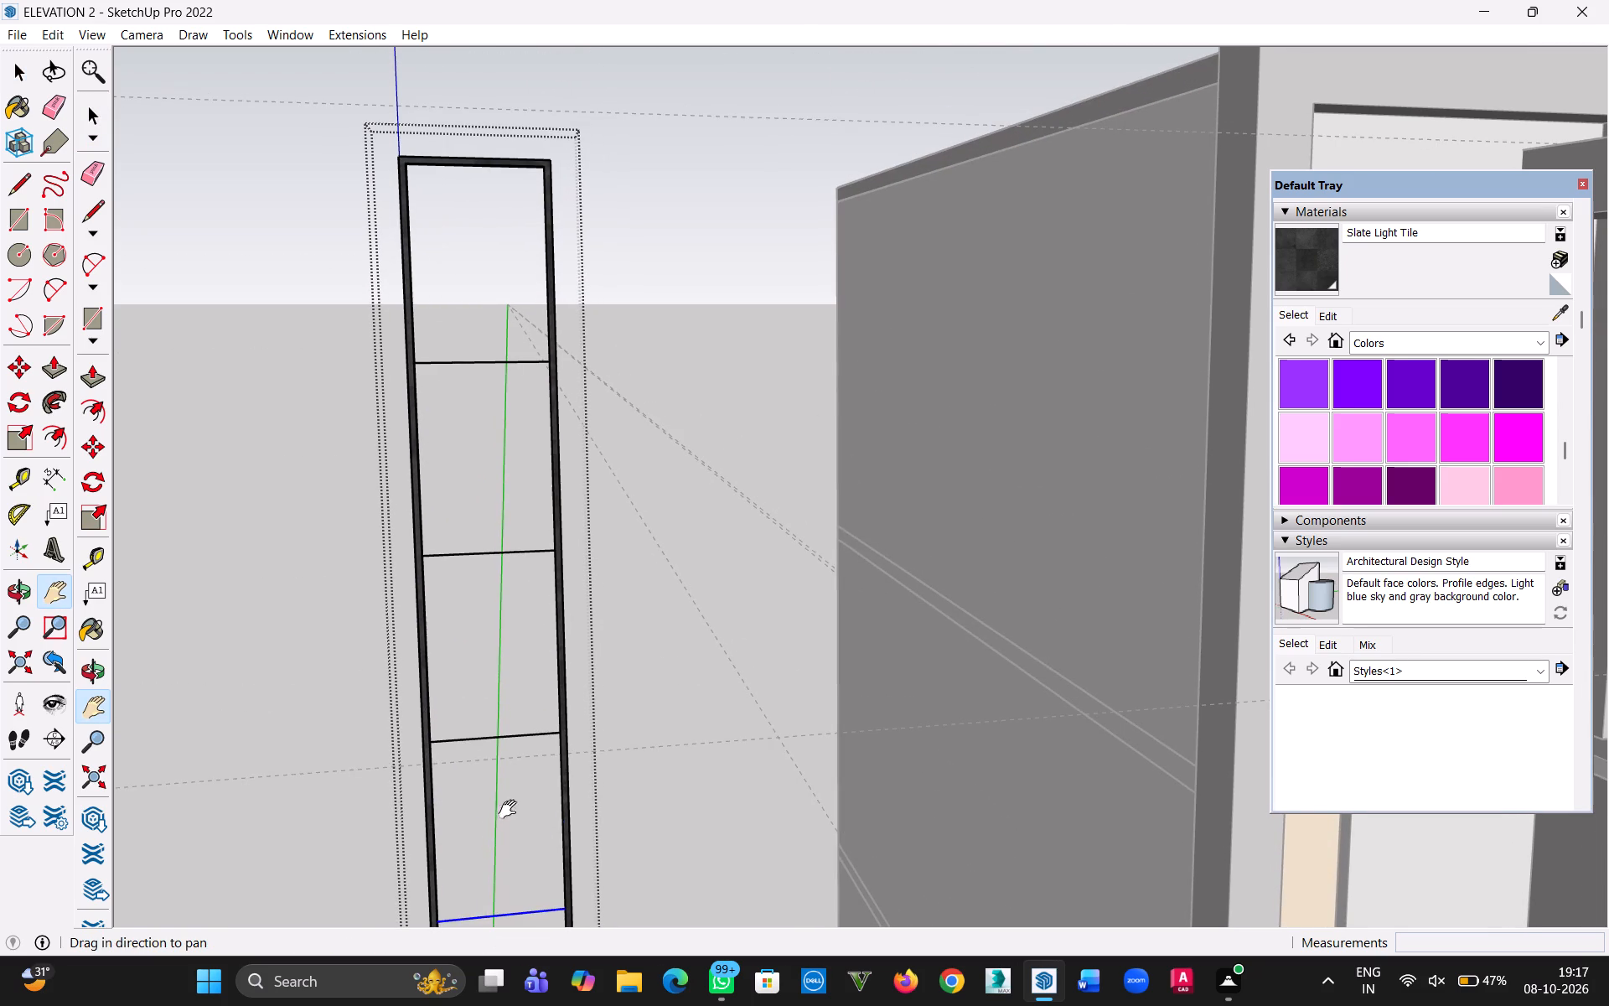
pyautogui.press('Escape')
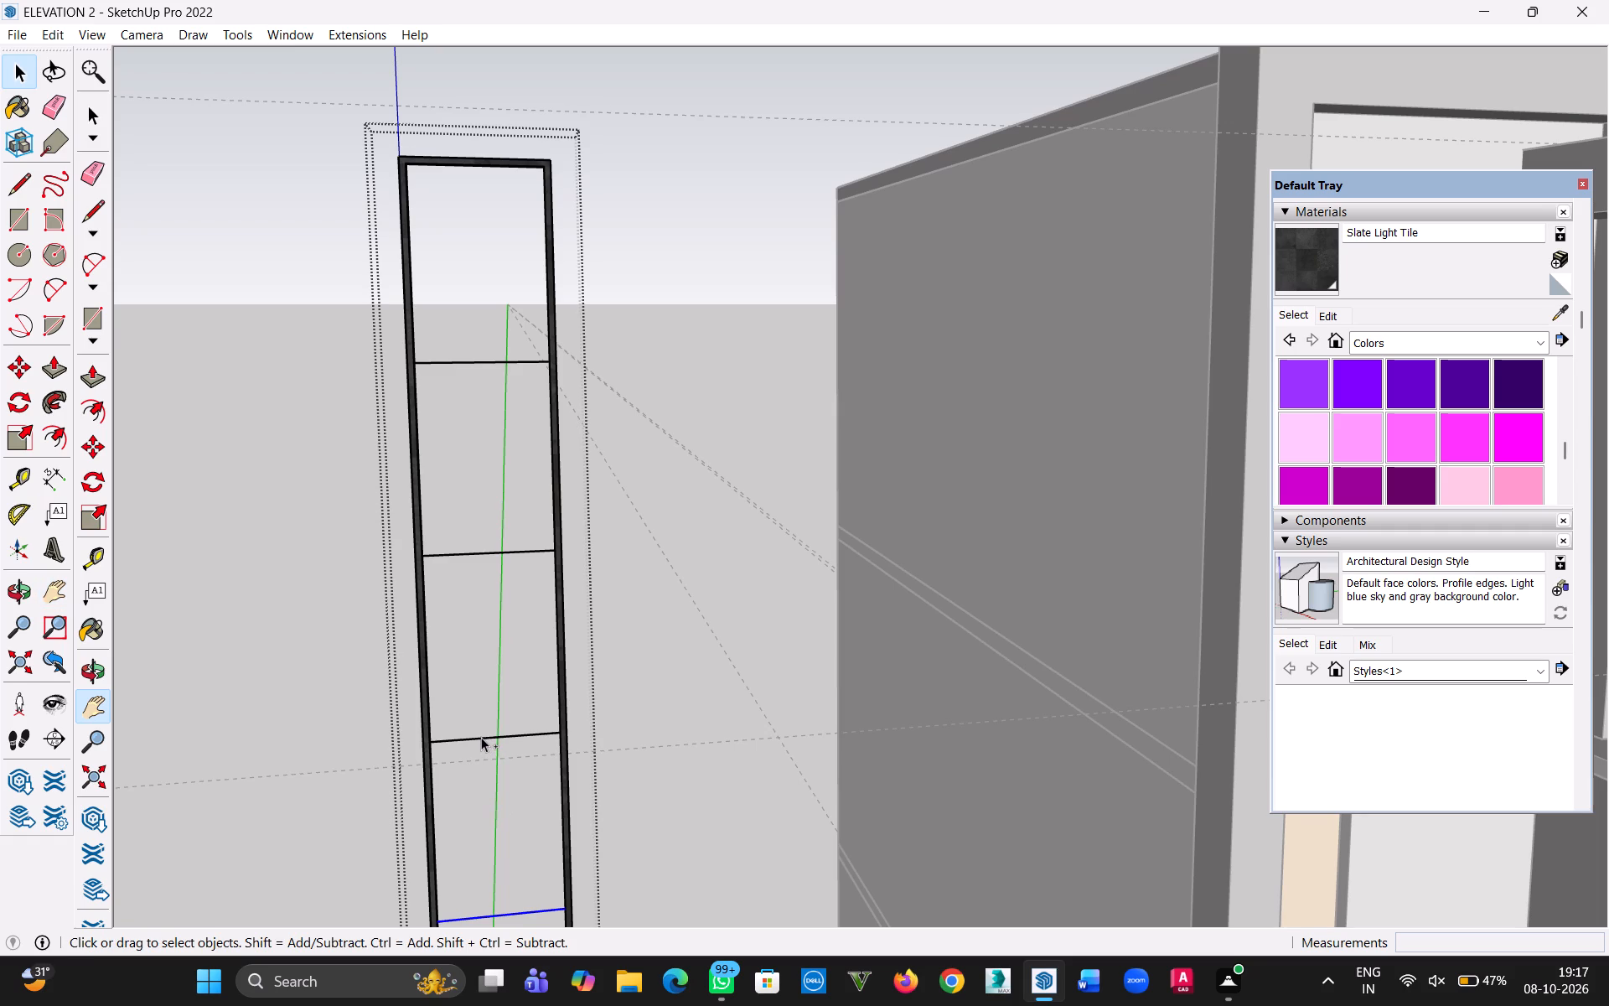
pyautogui.keyDown('ctrl'); pyautogui.click(481, 737); pyautogui.keyUp('ctrl')
pyautogui.keyDown('ctrl'); pyautogui.click(468, 555); pyautogui.keyUp('ctrl')
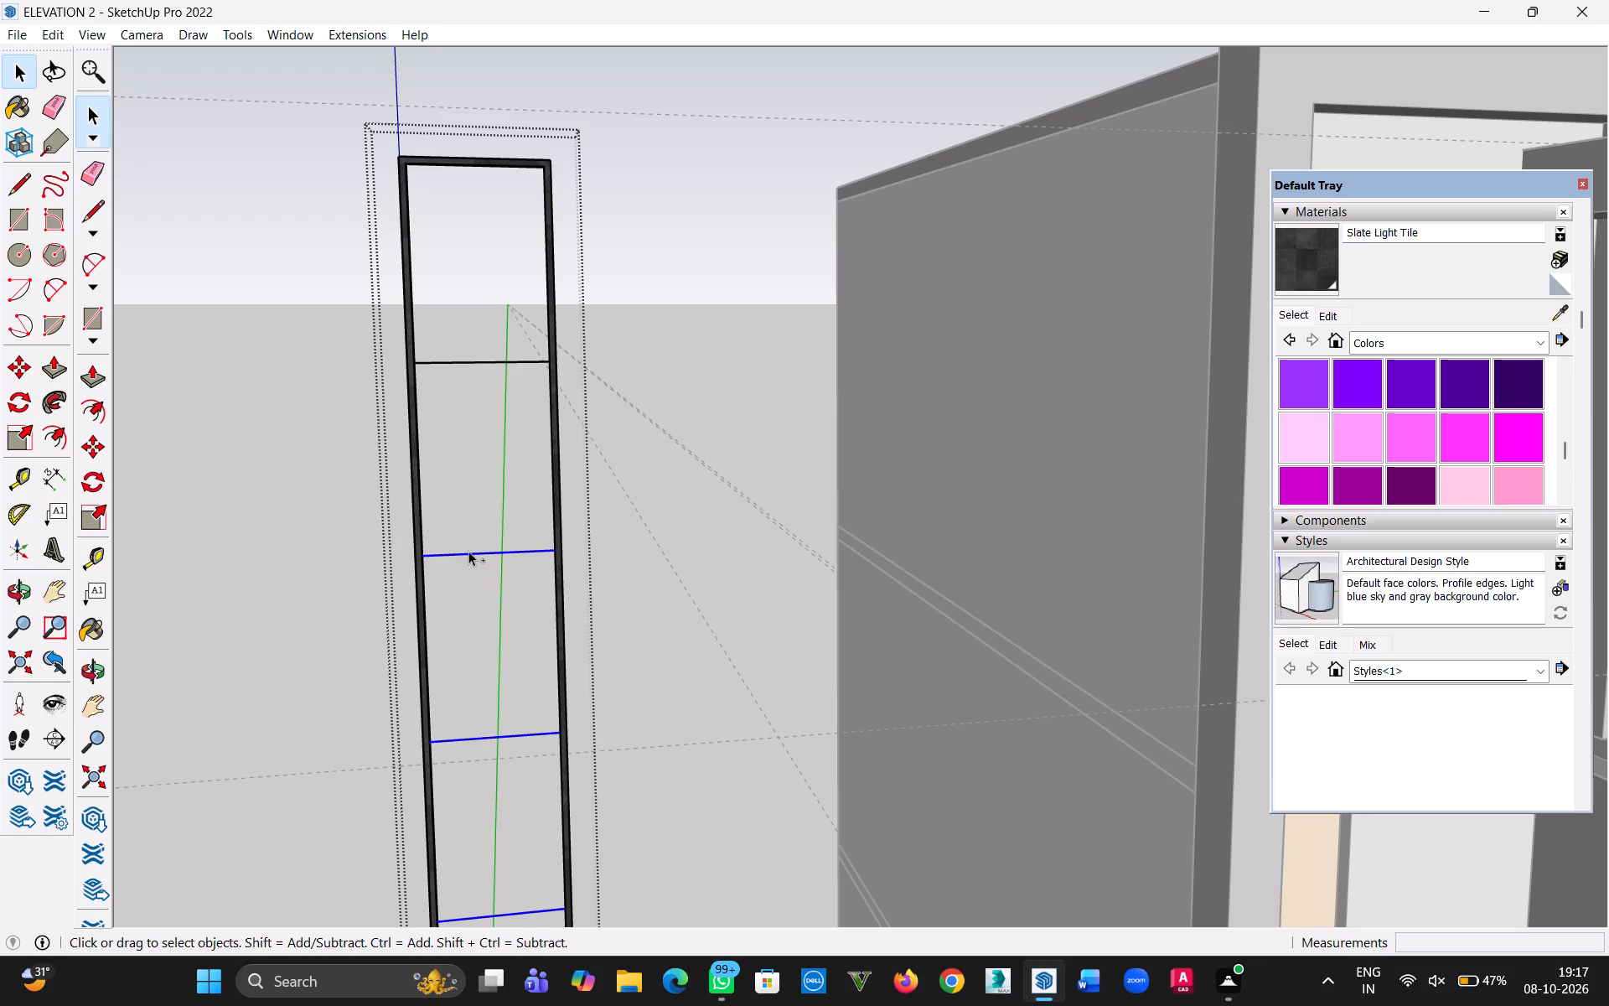
pyautogui.keyDown('ctrl'); pyautogui.click(467, 362); pyautogui.keyUp('ctrl')
pyautogui.press('m')
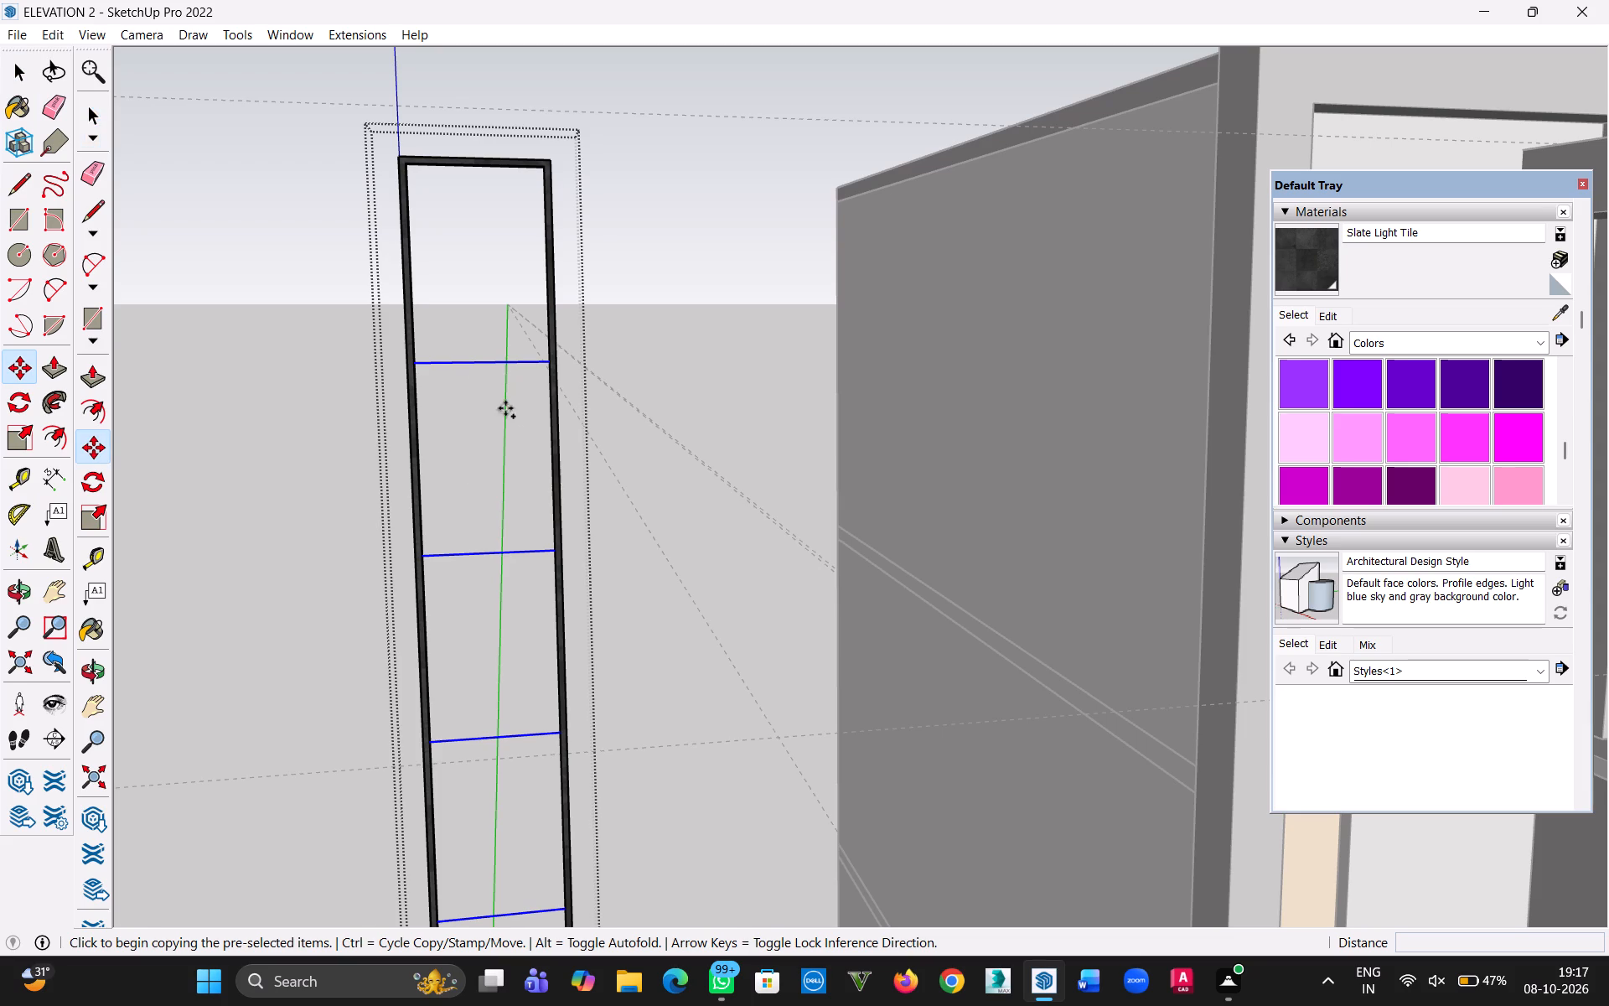
pyautogui.click(482, 366)
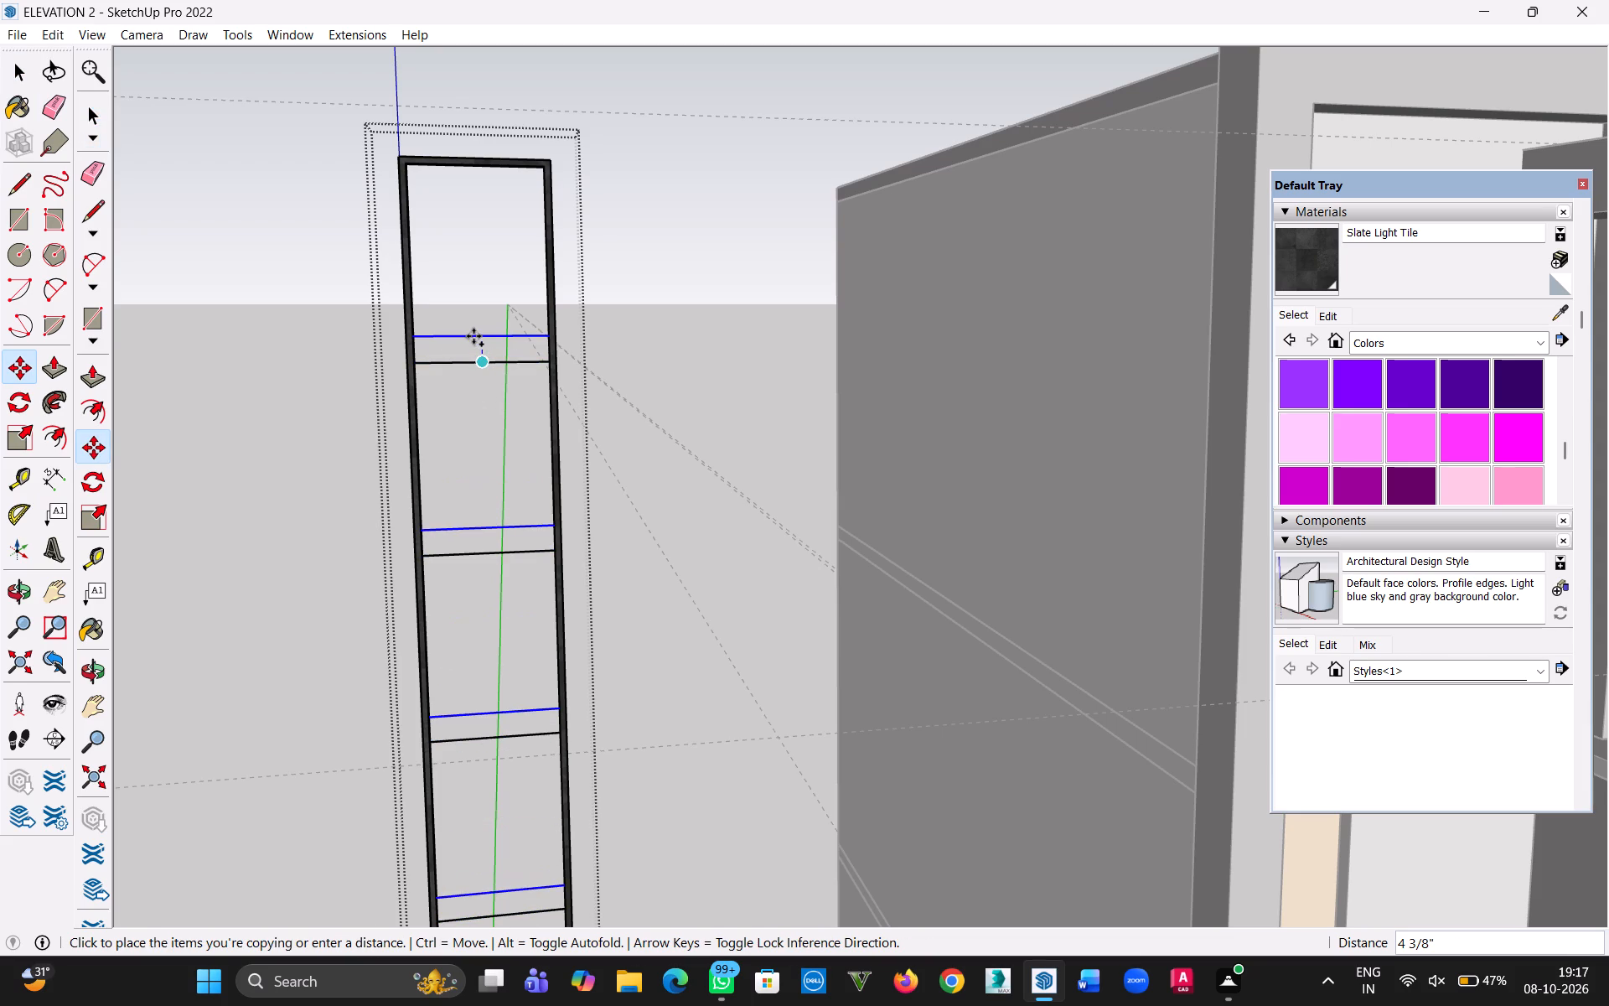
pyautogui.press('1')
pyautogui.hotkey('shift', '"')
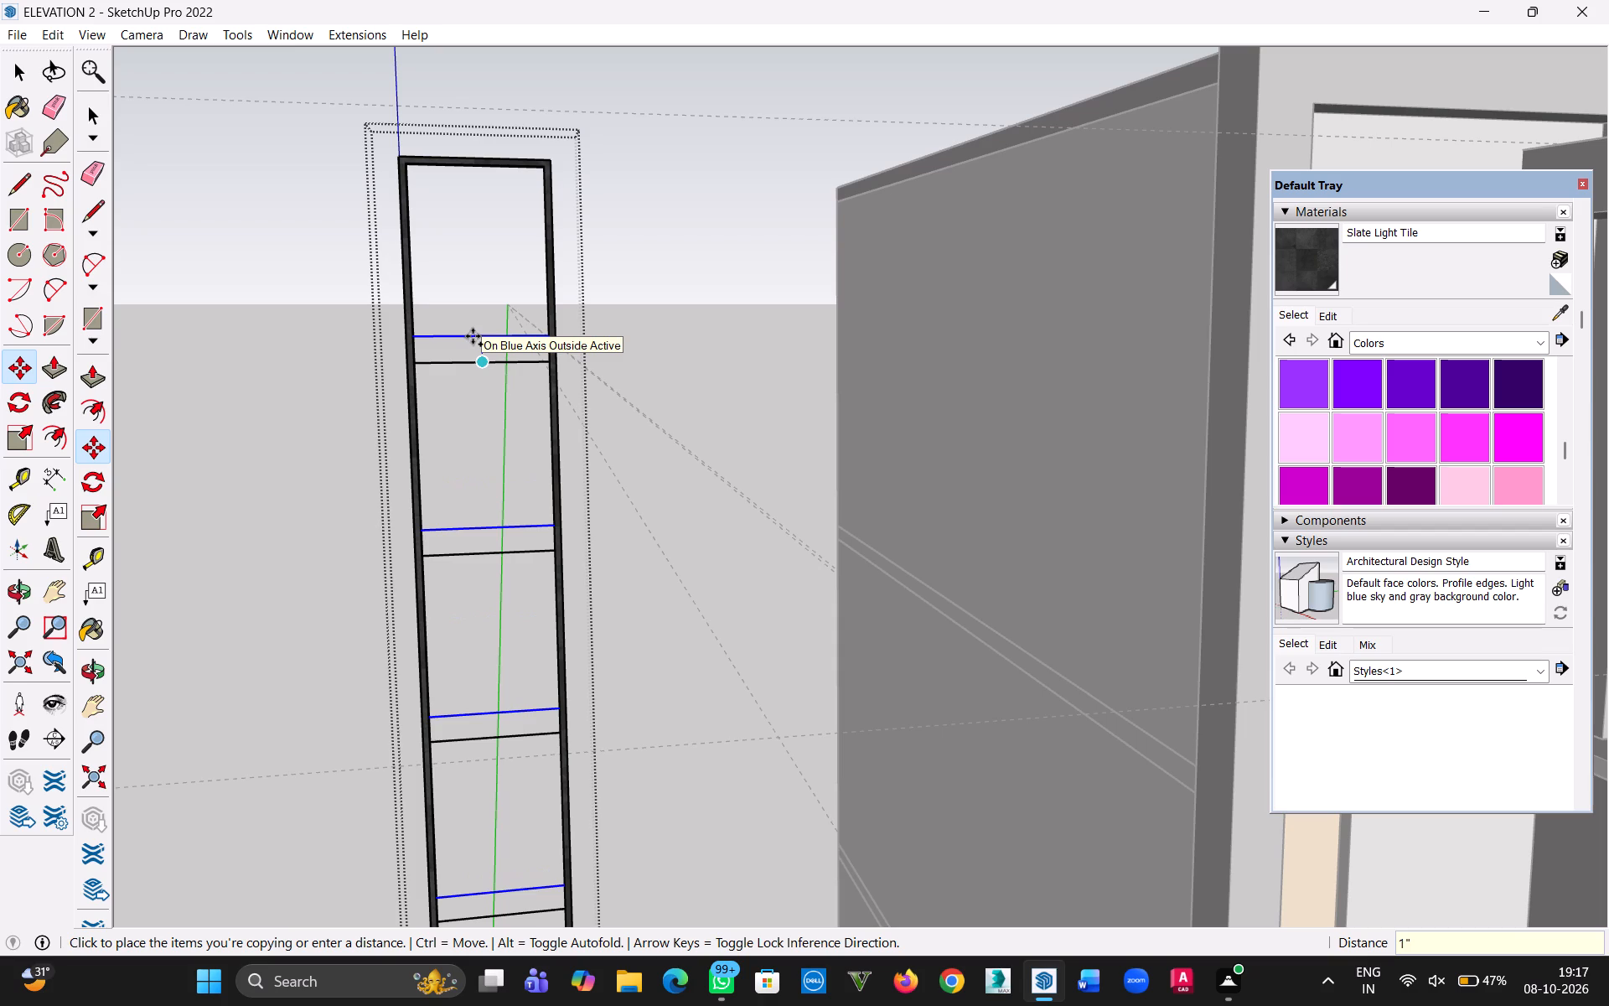
pyautogui.moveTo(471, 329); pyautogui.dragTo(480, 332, button='middle')
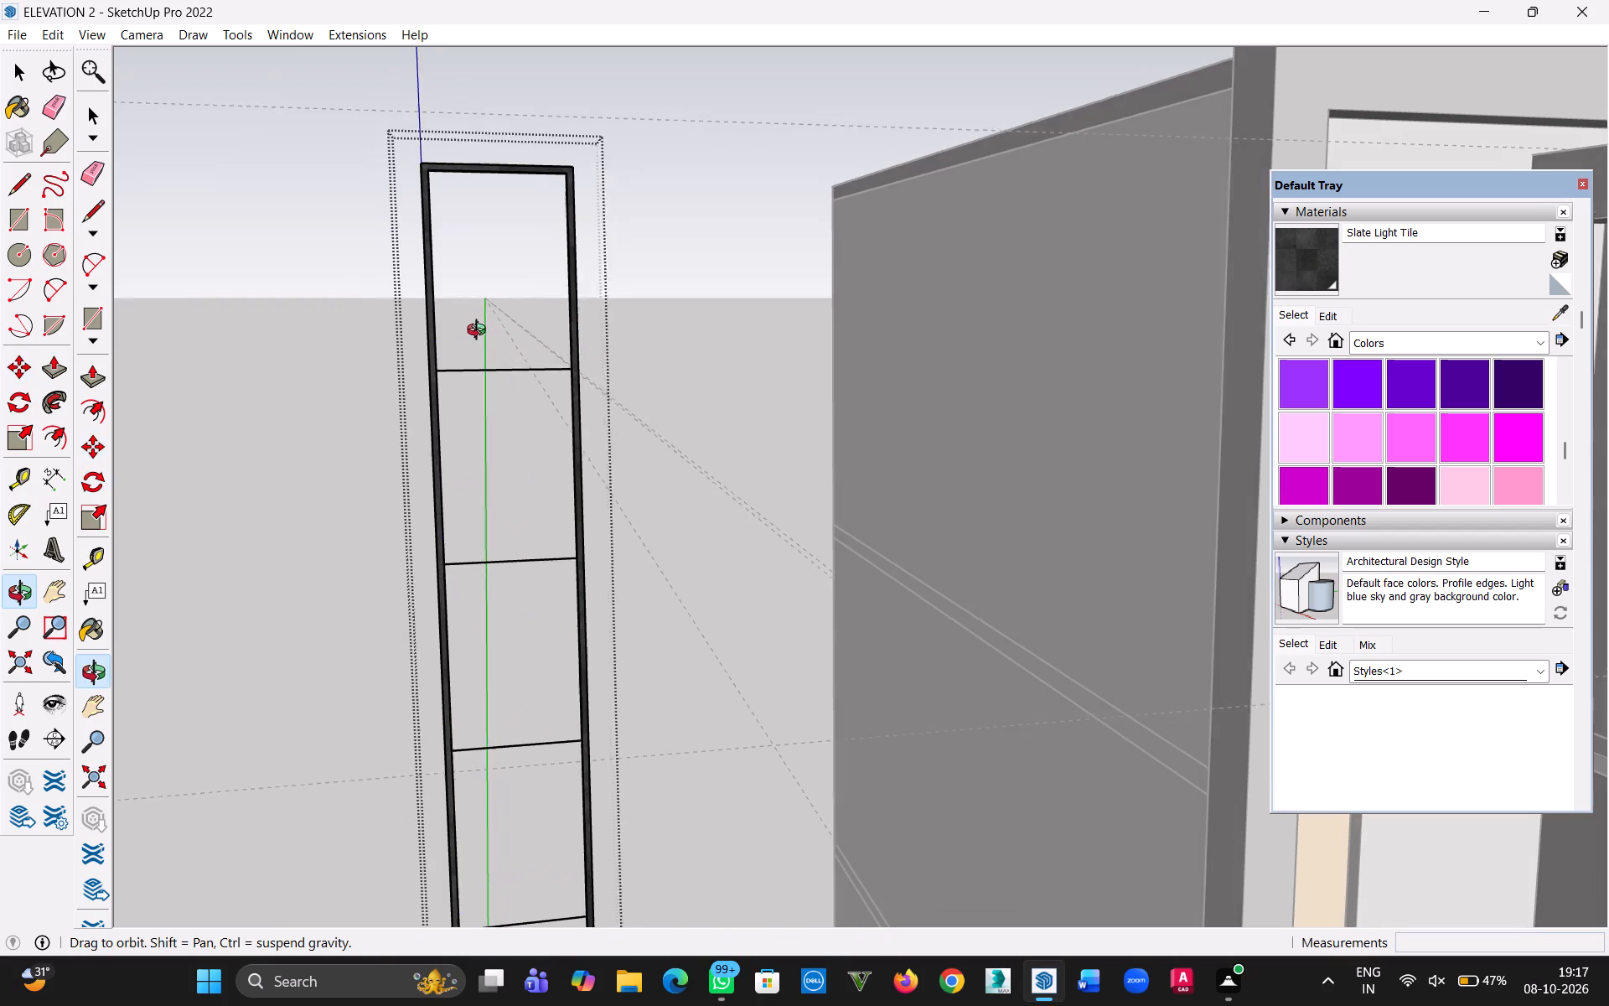
pyautogui.moveTo(480, 332); pyautogui.dragTo(596, 347, button='middle')
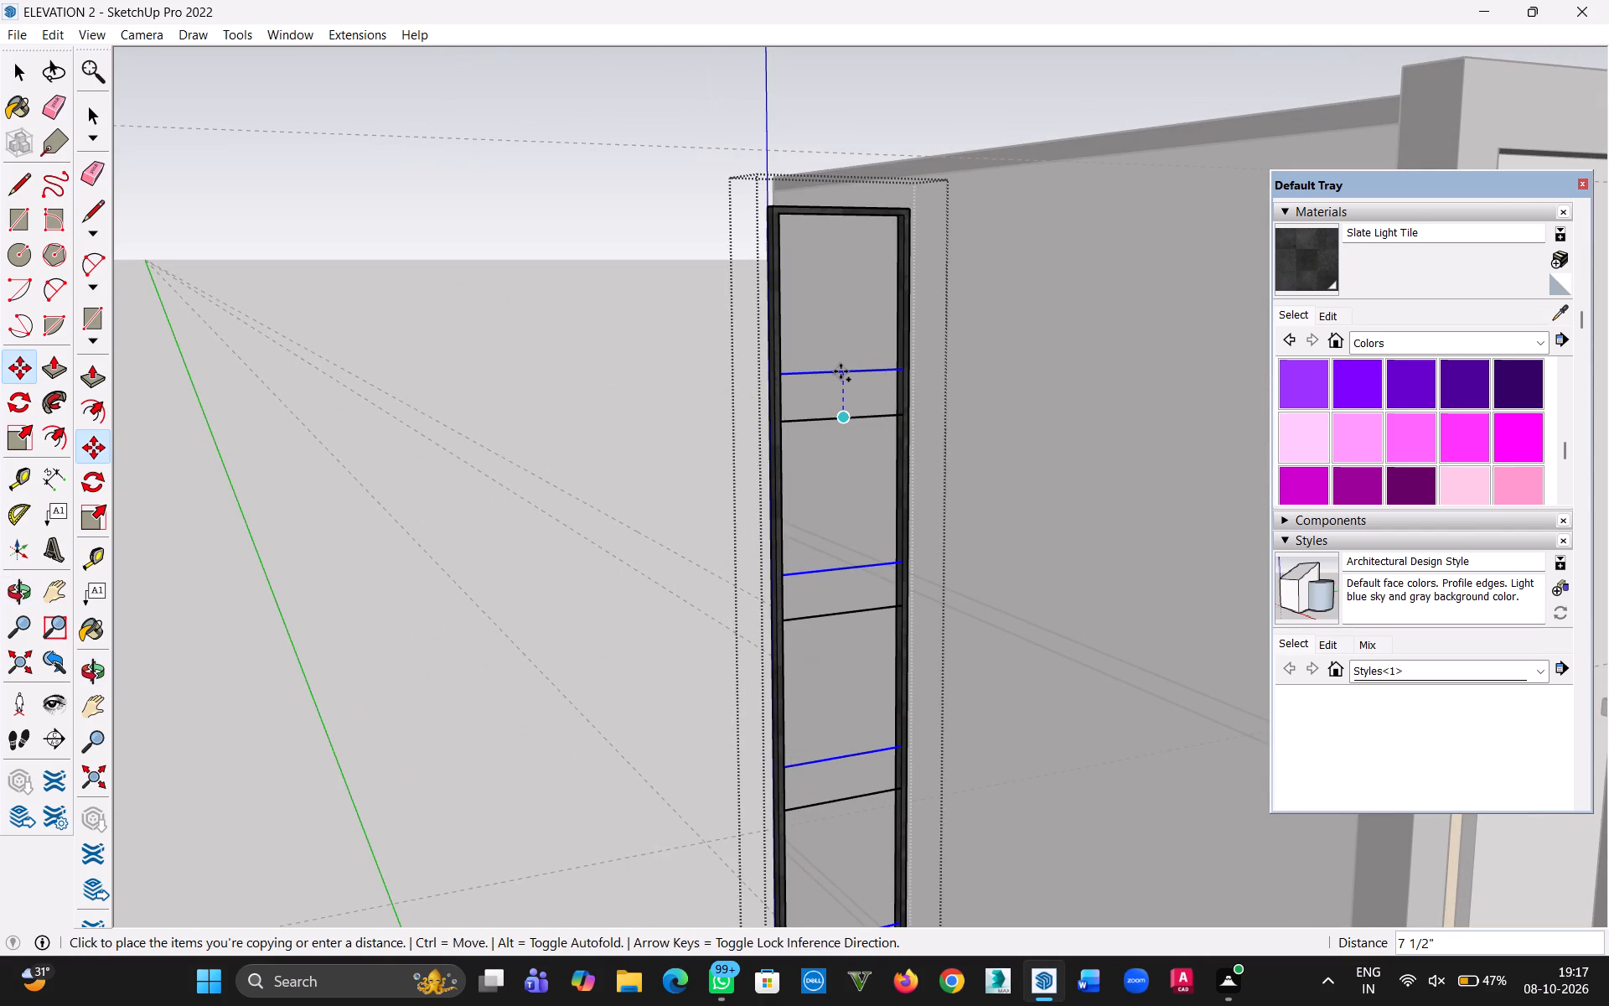
pyautogui.write('1"')
pyautogui.press('Return')
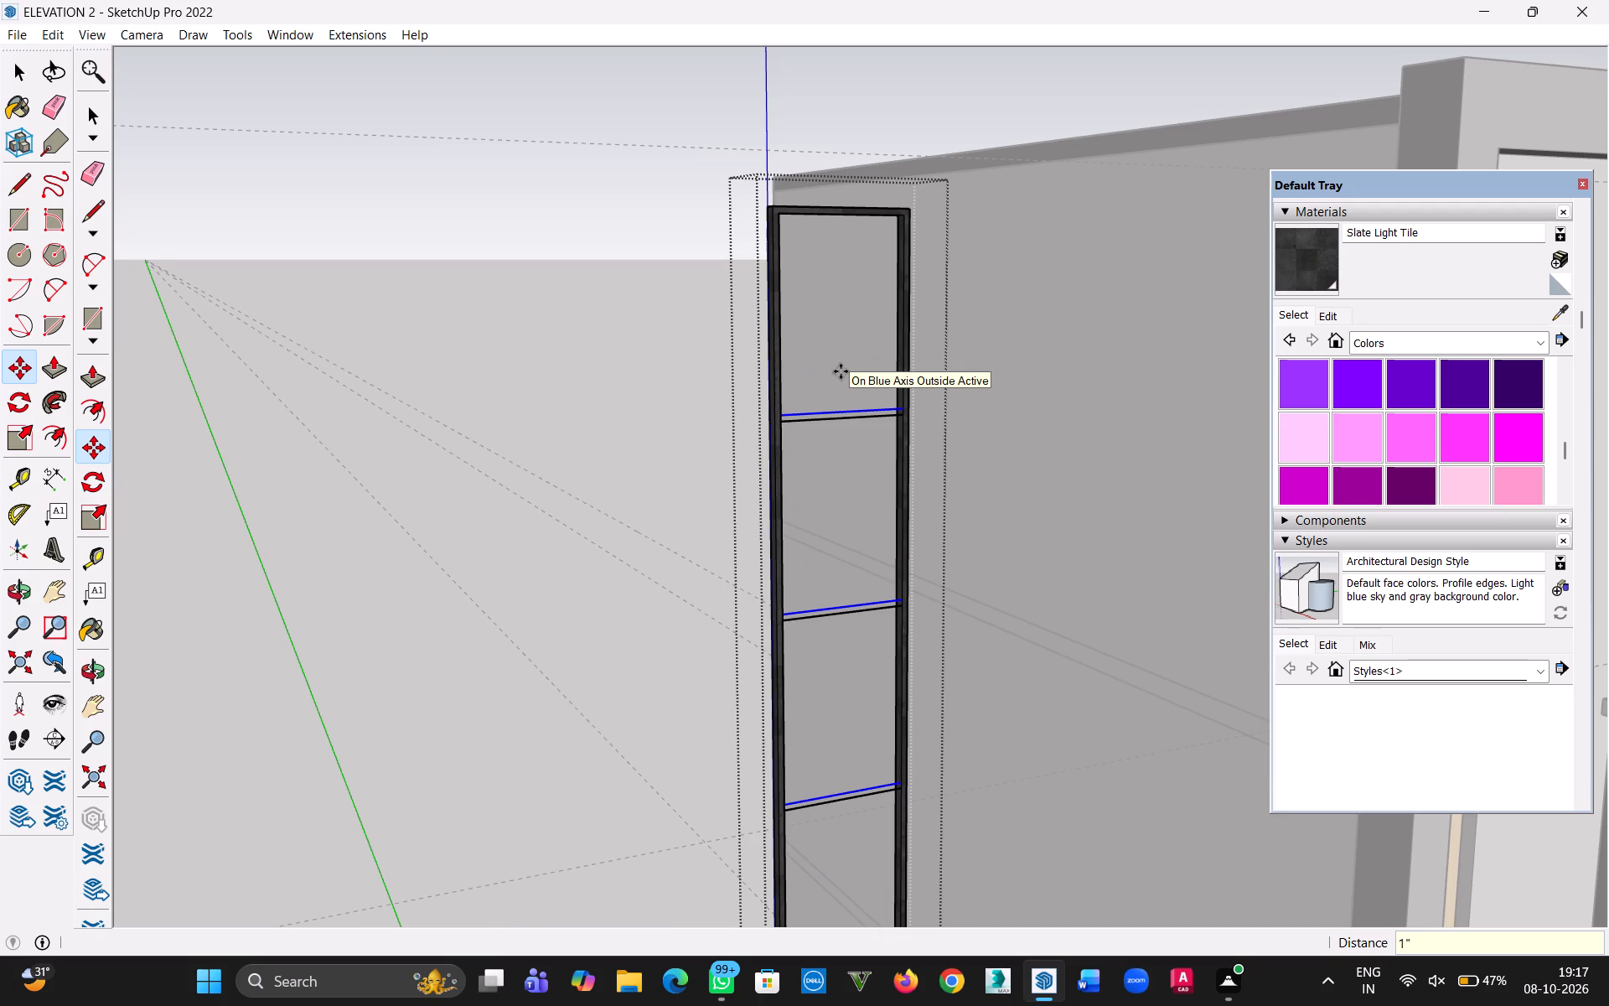
pyautogui.click(14, 70)
pyautogui.moveTo(676, 340); pyautogui.dragTo(571, 340, button='middle')
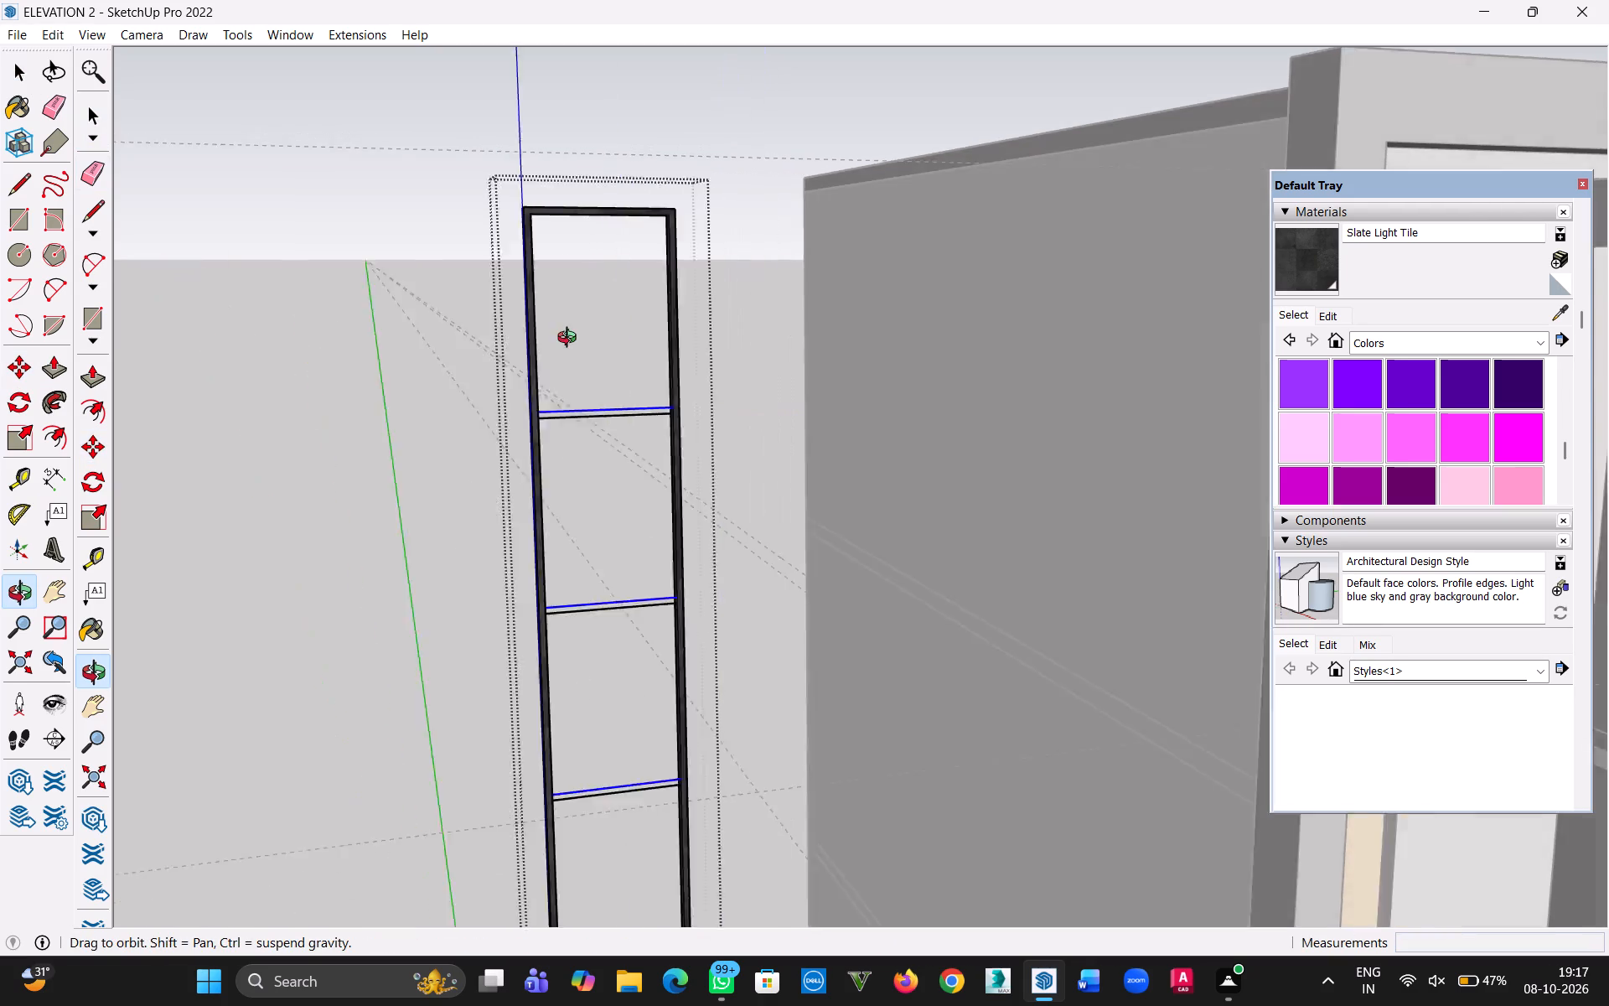
pyautogui.moveTo(571, 340); pyautogui.dragTo(538, 341, button='middle')
pyautogui.click(174, 208)
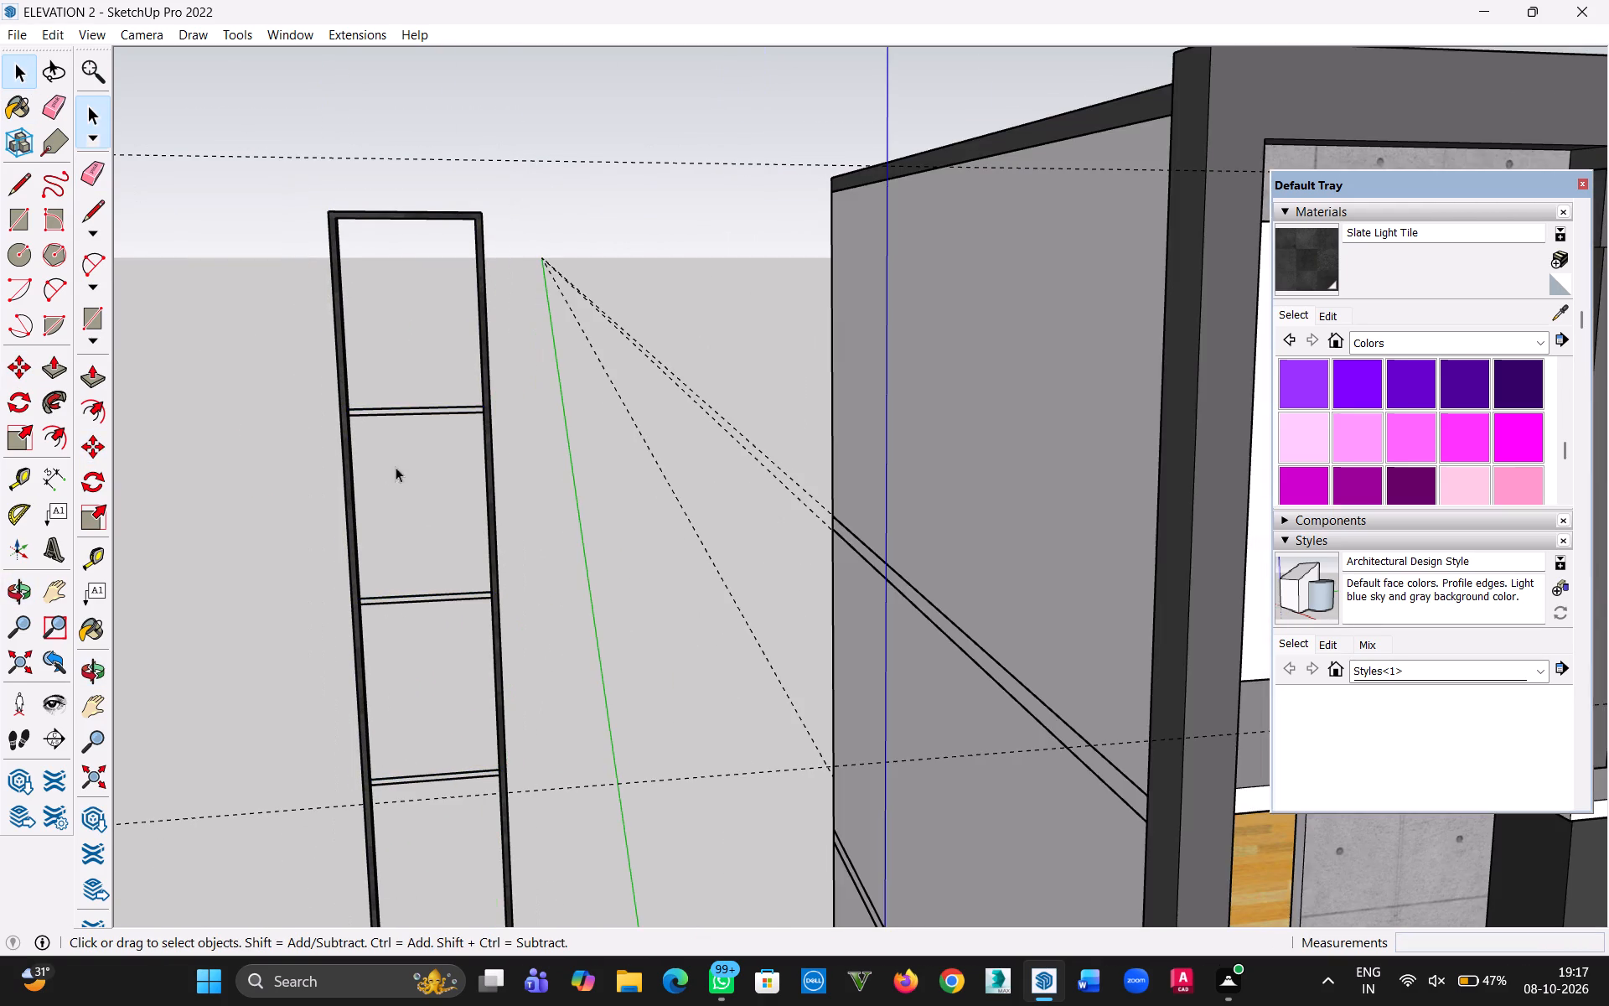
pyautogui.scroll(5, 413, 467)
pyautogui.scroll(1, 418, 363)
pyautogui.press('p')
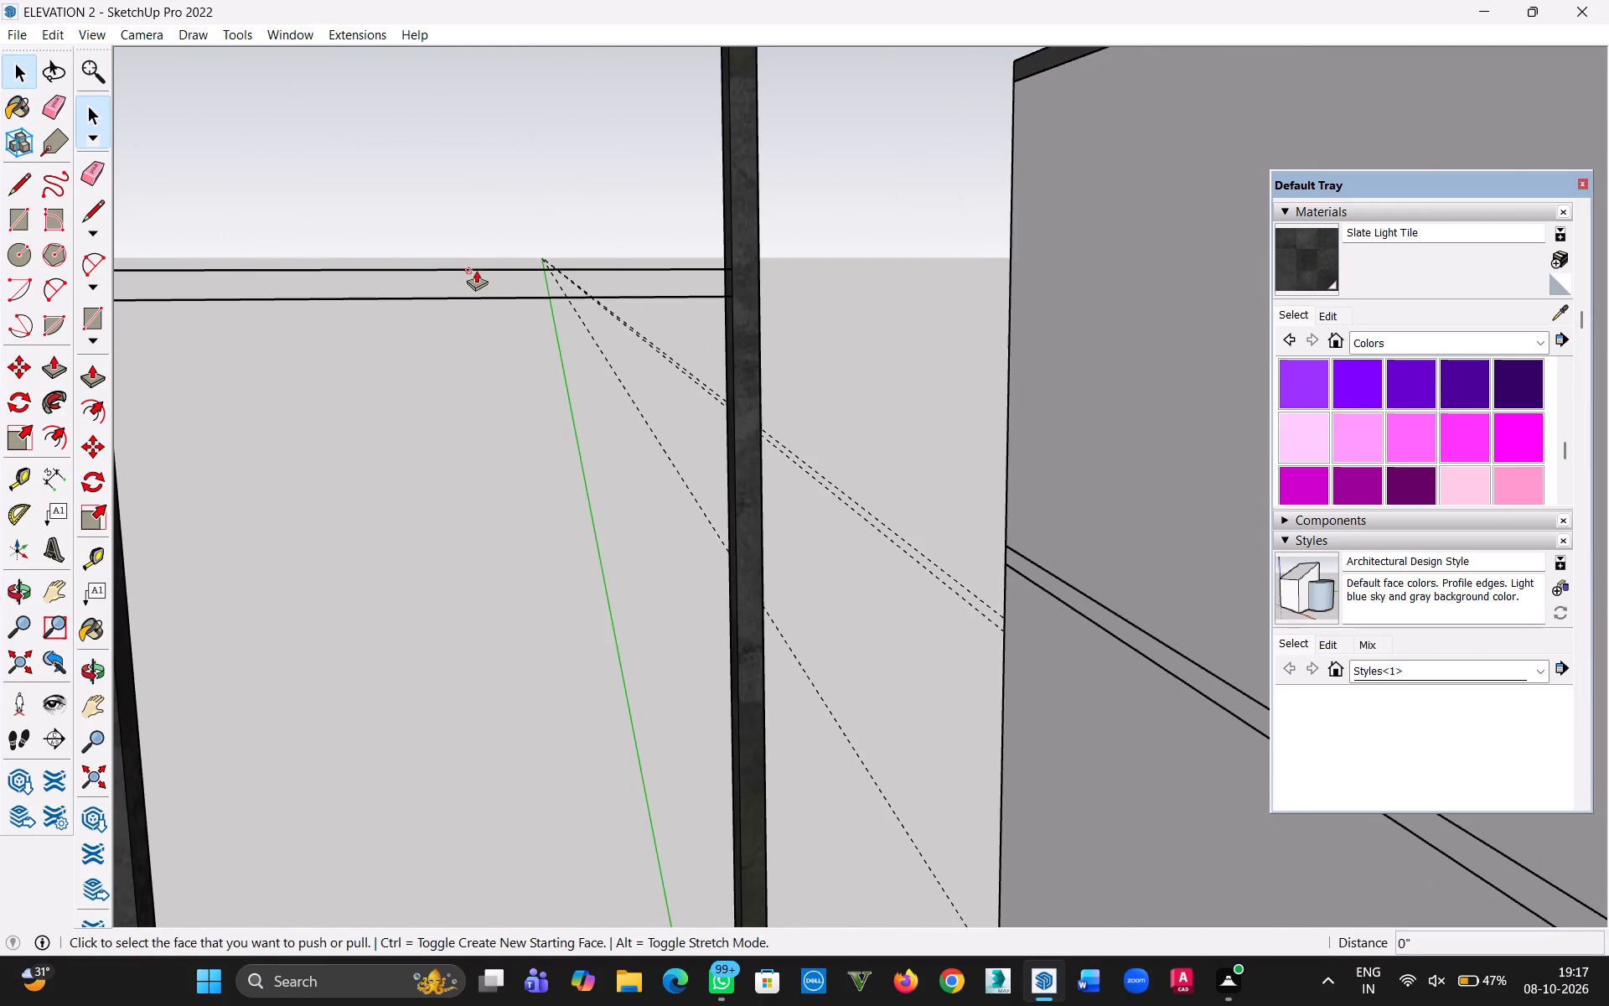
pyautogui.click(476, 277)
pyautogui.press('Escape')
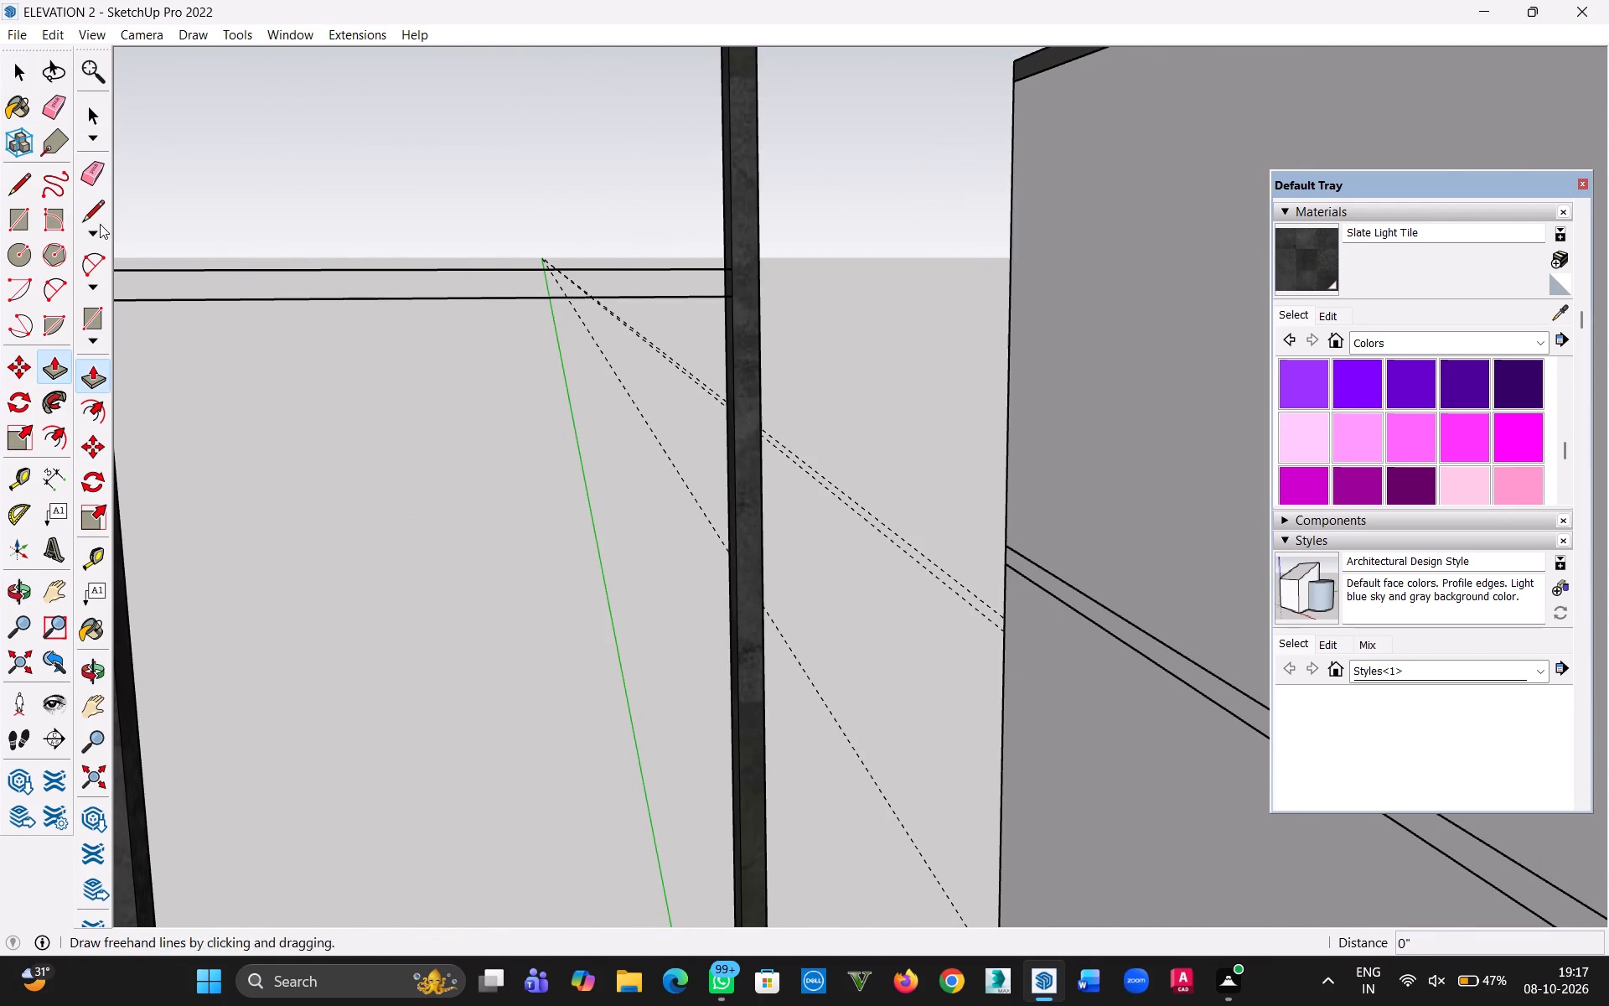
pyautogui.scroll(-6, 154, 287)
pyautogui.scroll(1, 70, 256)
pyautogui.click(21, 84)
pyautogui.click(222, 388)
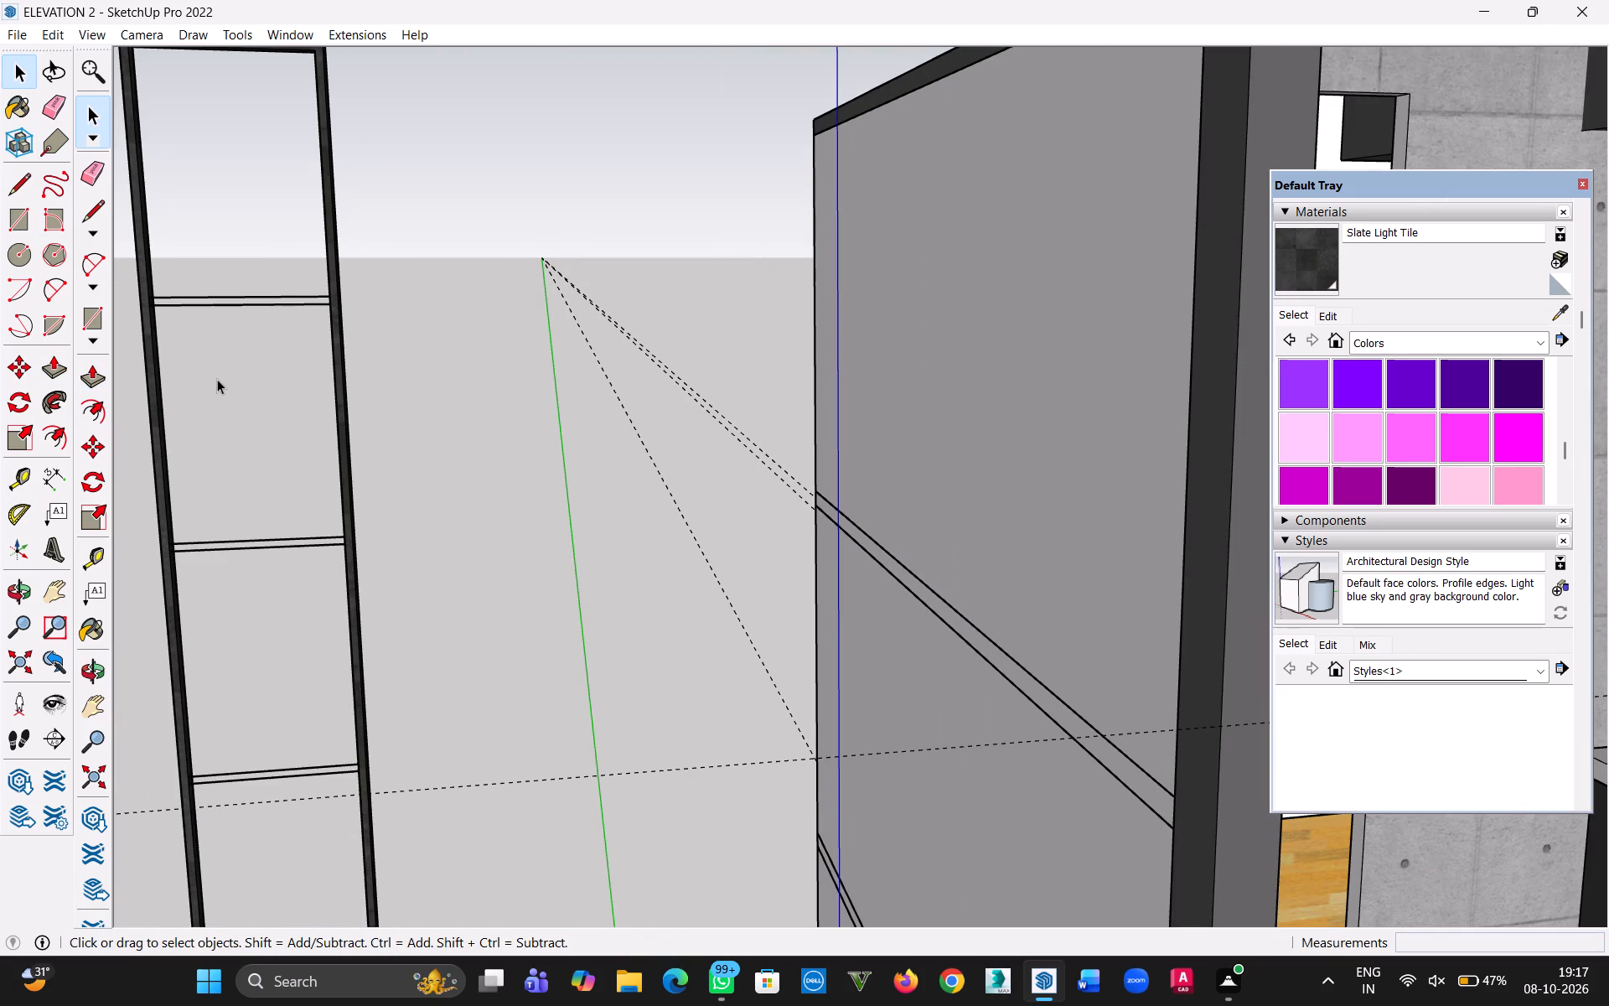
# Reopen the tall frame group for editing beside its topmost pair of divider lines.
pyautogui.scroll(2, 217, 379)
pyautogui.press('r')
pyautogui.press('h')
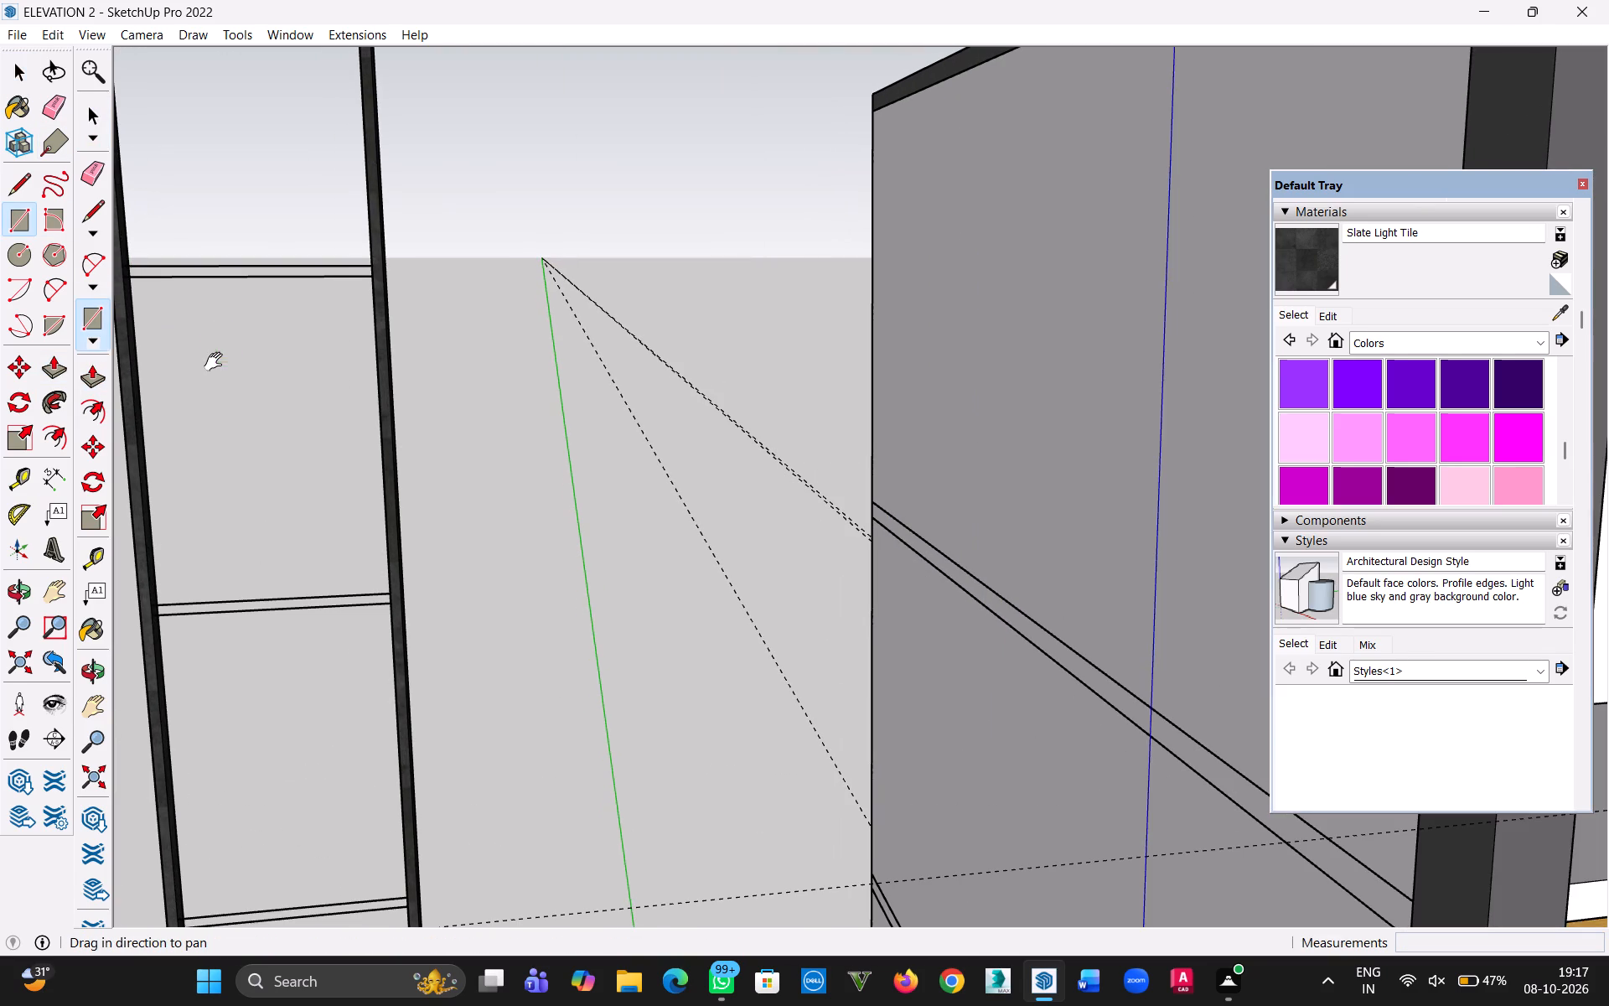
pyautogui.moveTo(217, 362); pyautogui.dragTo(371, 407)
pyautogui.click(21, 74)
pyautogui.click(174, 232)
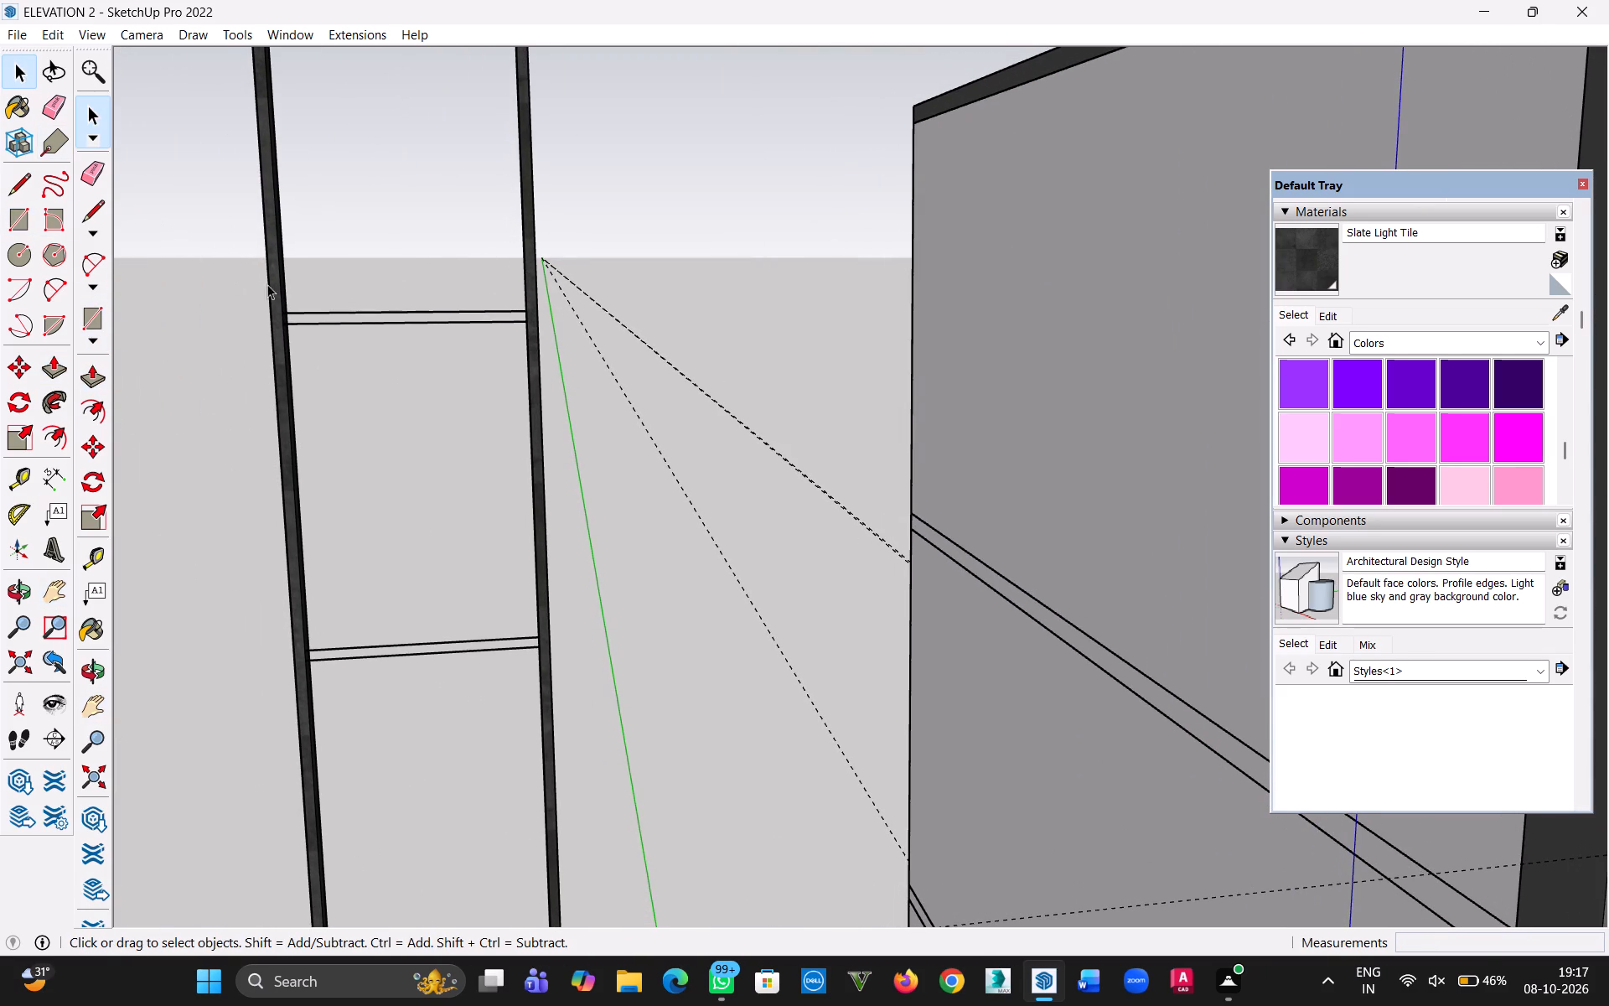
pyautogui.tripleClick(280, 293)
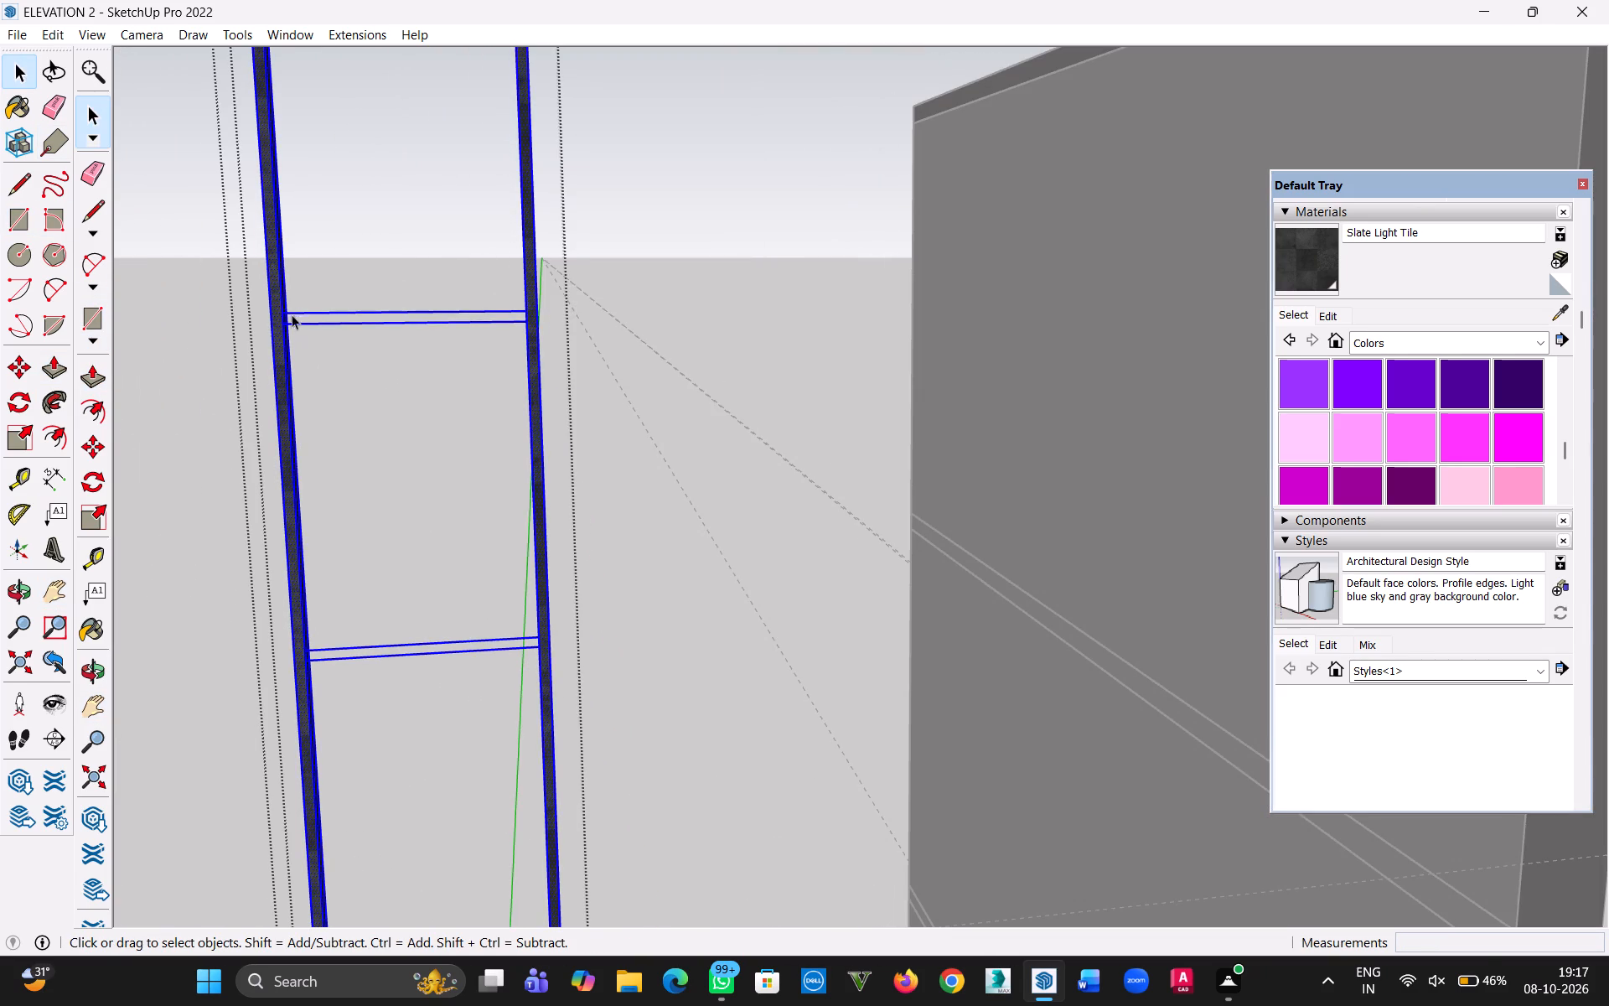
pyautogui.scroll(11, 281, 333)
pyautogui.doubleClick(261, 309)
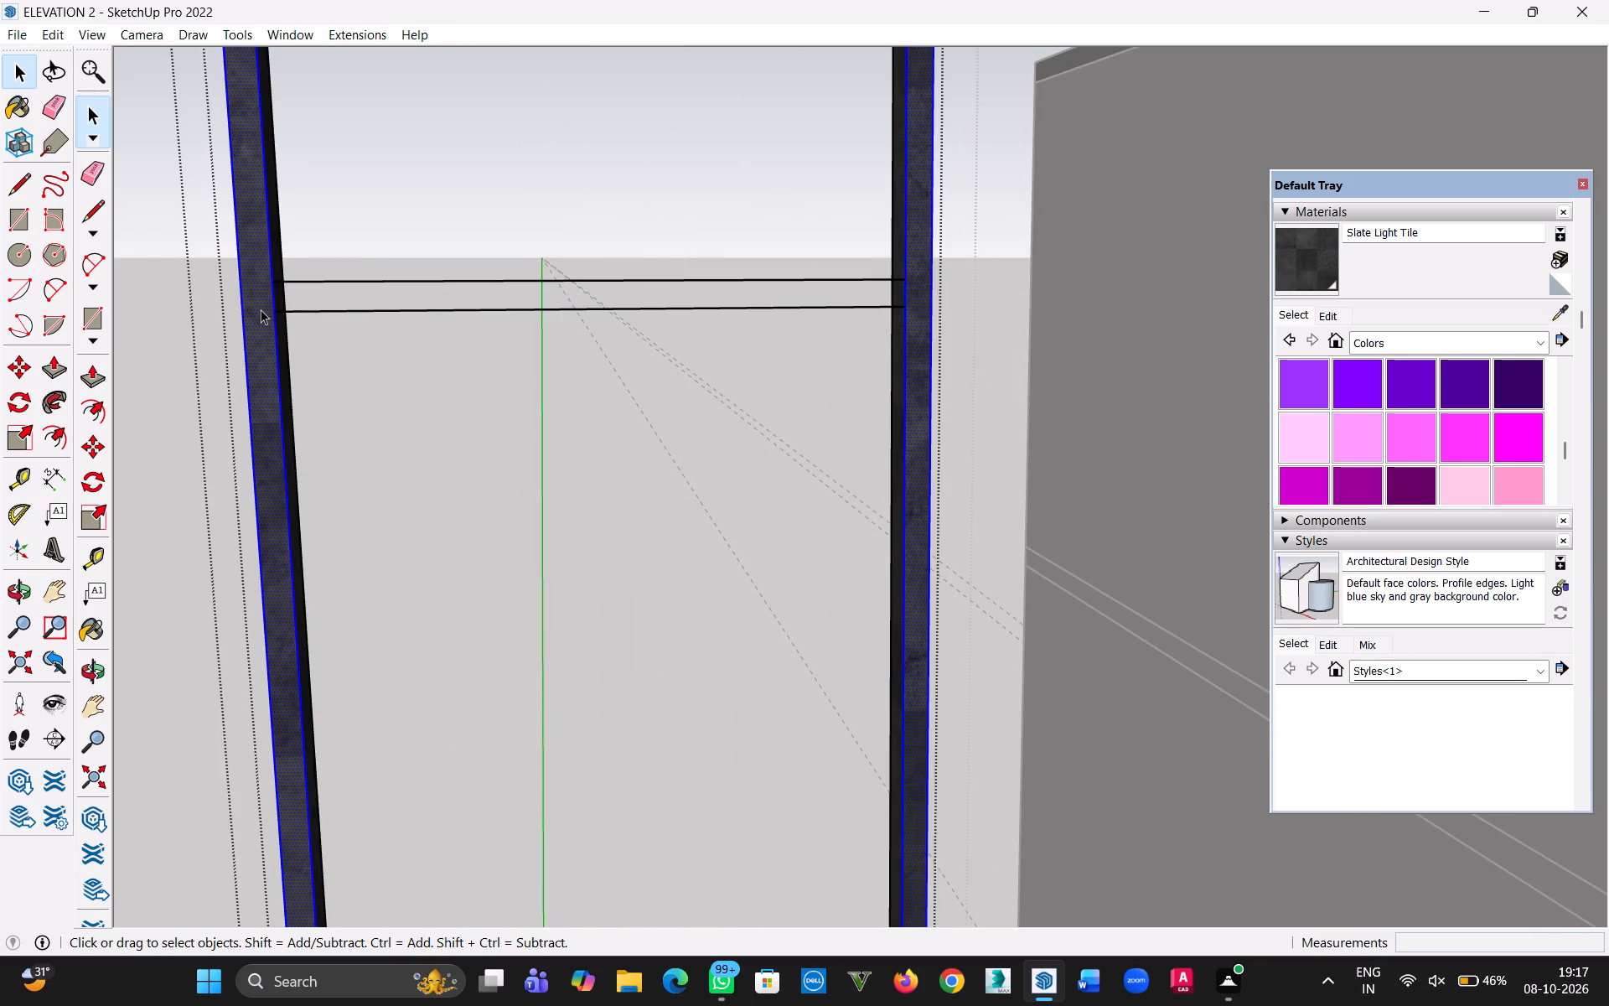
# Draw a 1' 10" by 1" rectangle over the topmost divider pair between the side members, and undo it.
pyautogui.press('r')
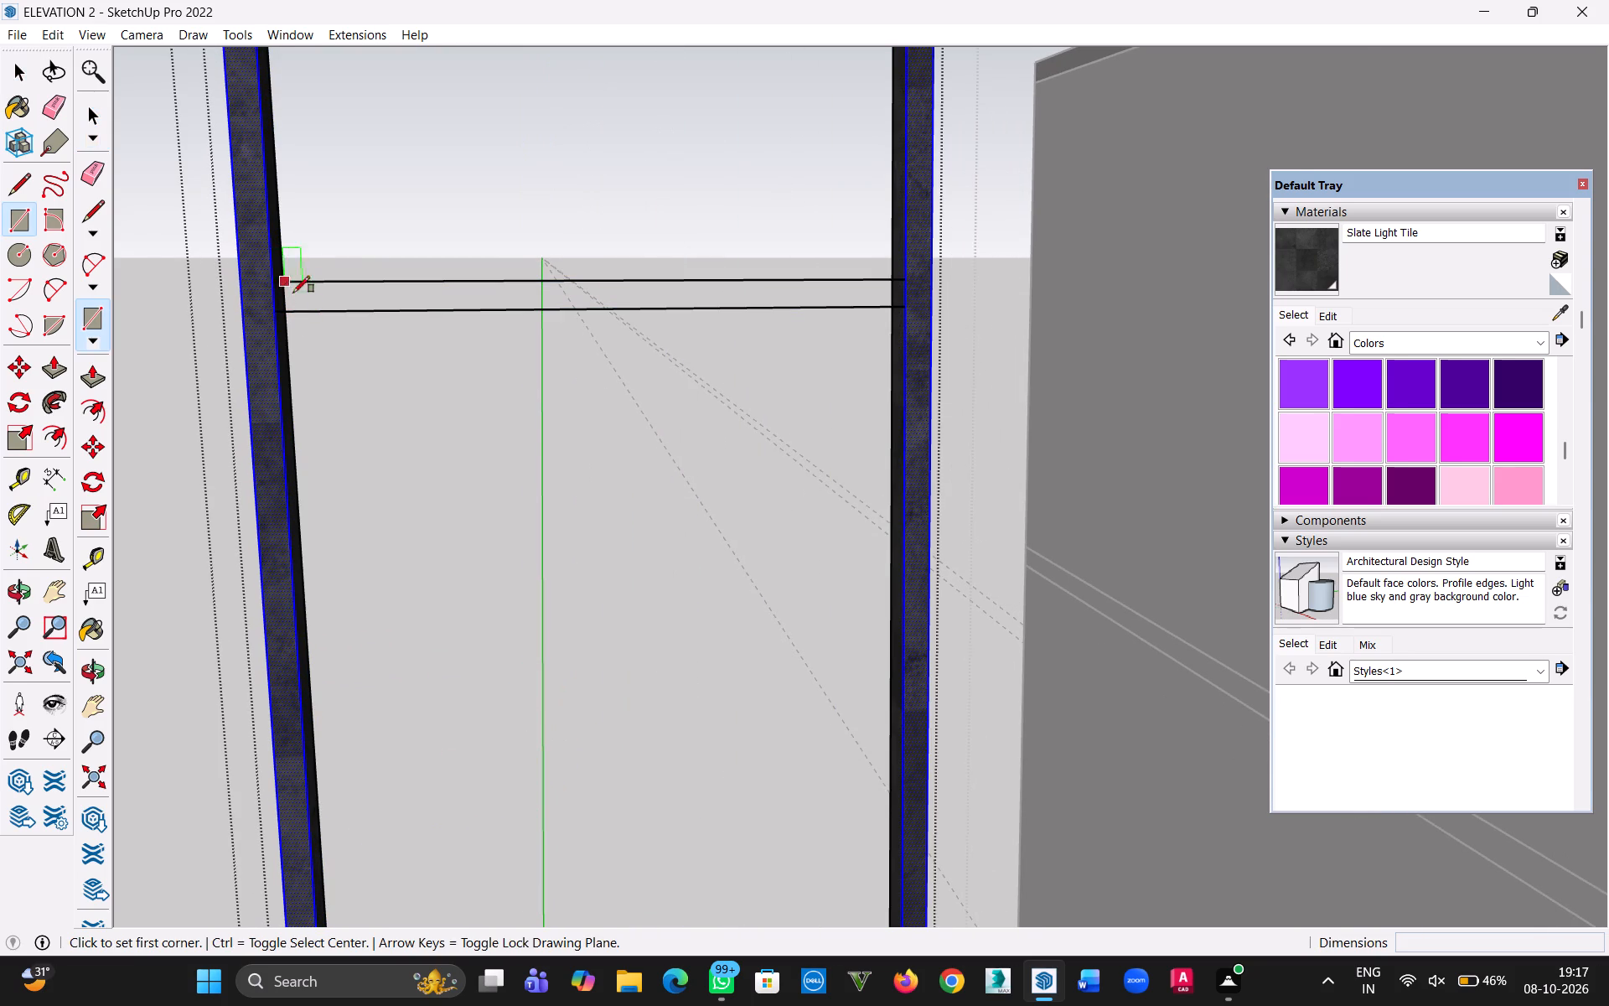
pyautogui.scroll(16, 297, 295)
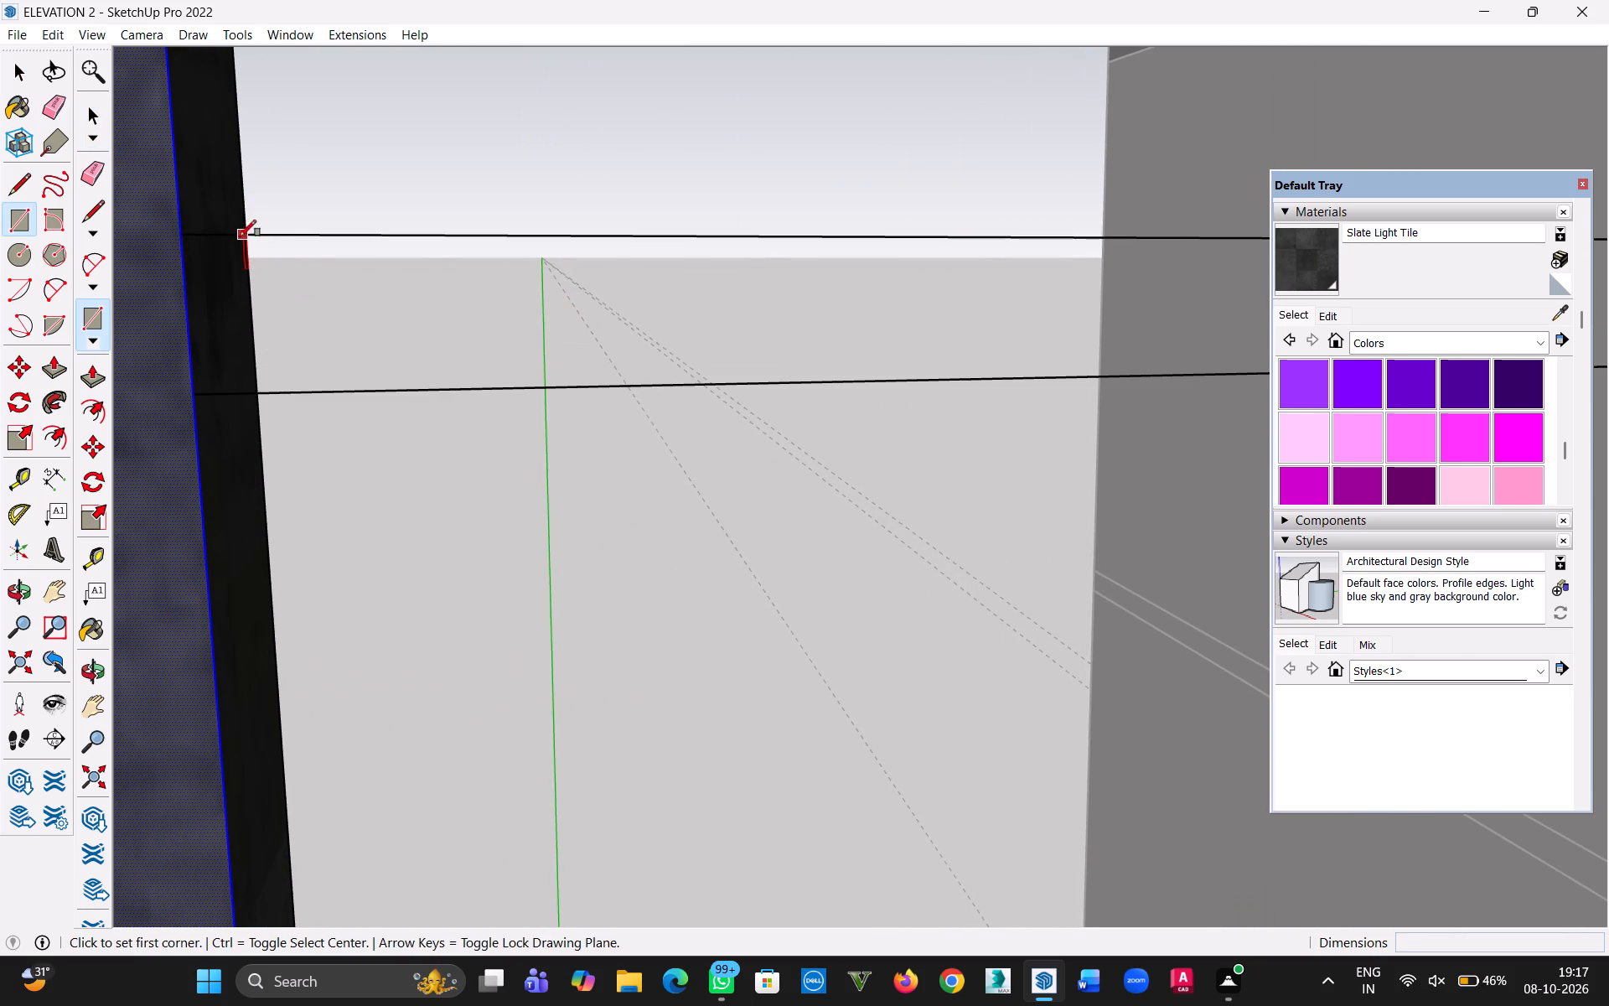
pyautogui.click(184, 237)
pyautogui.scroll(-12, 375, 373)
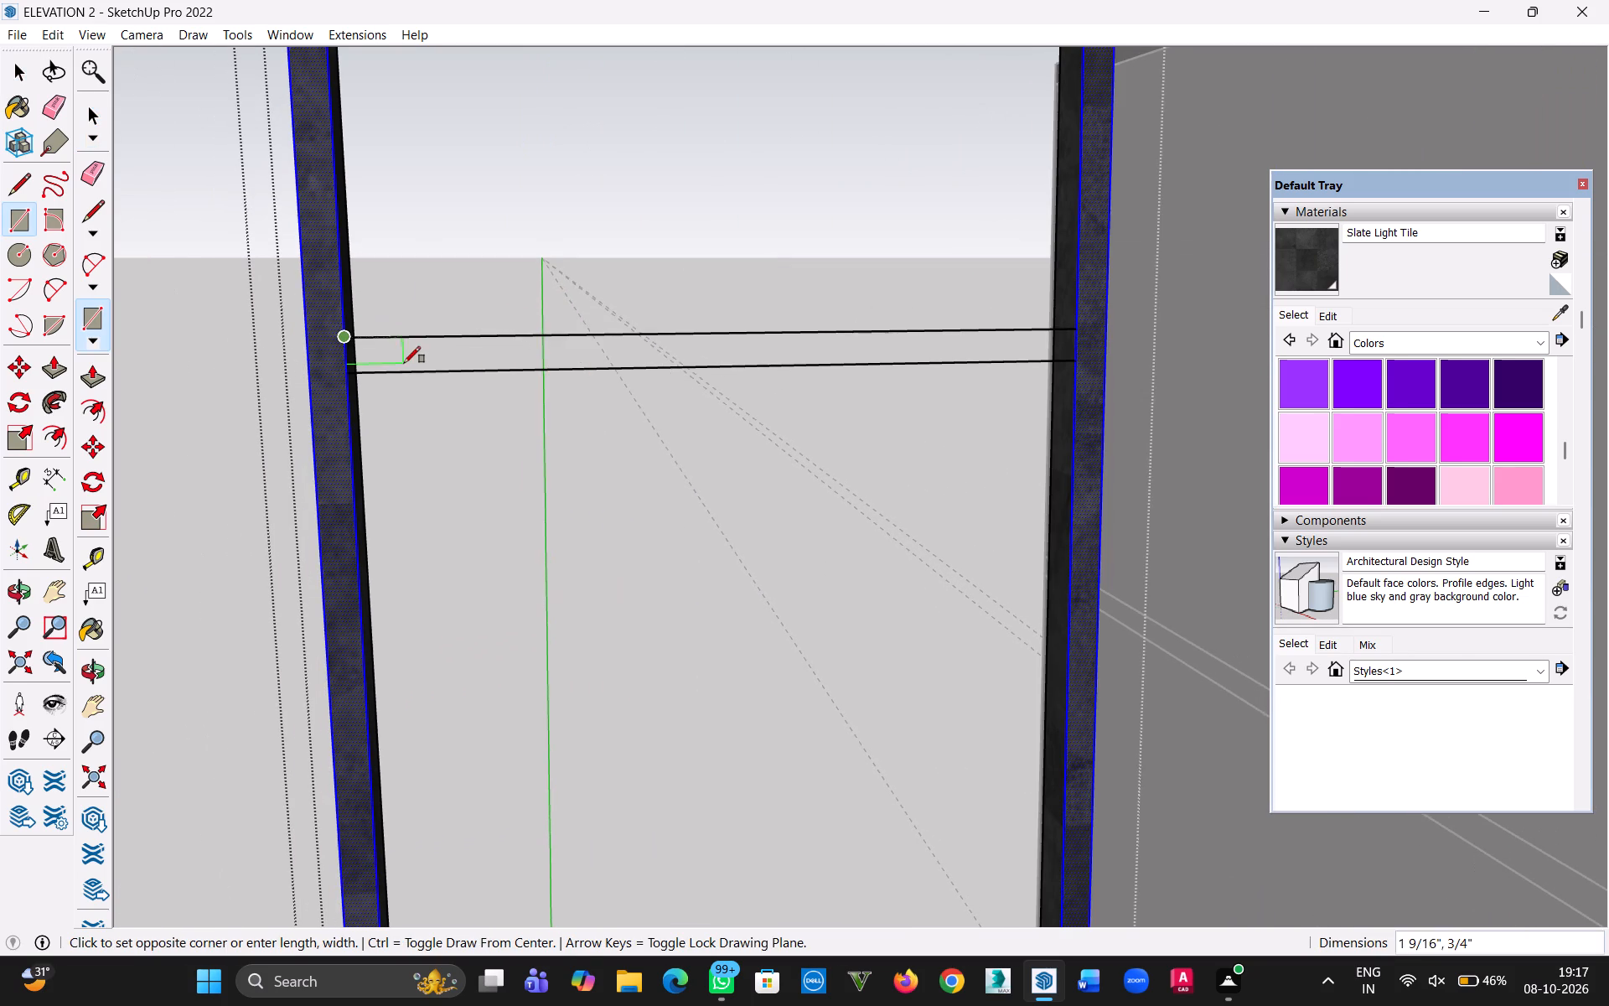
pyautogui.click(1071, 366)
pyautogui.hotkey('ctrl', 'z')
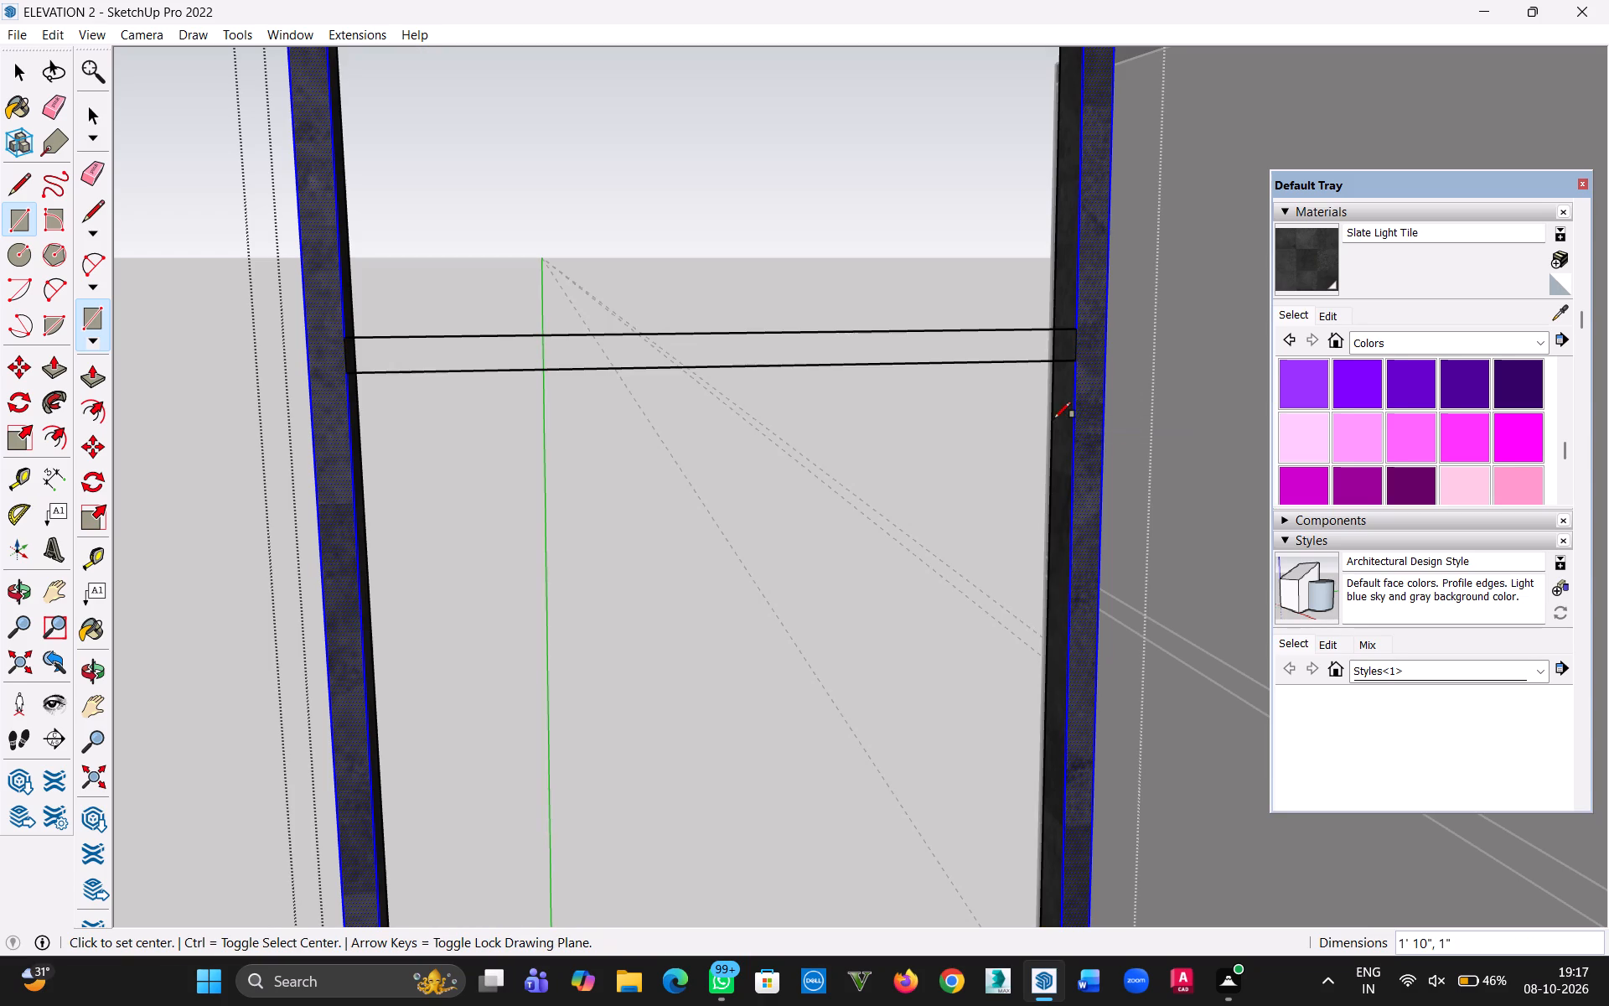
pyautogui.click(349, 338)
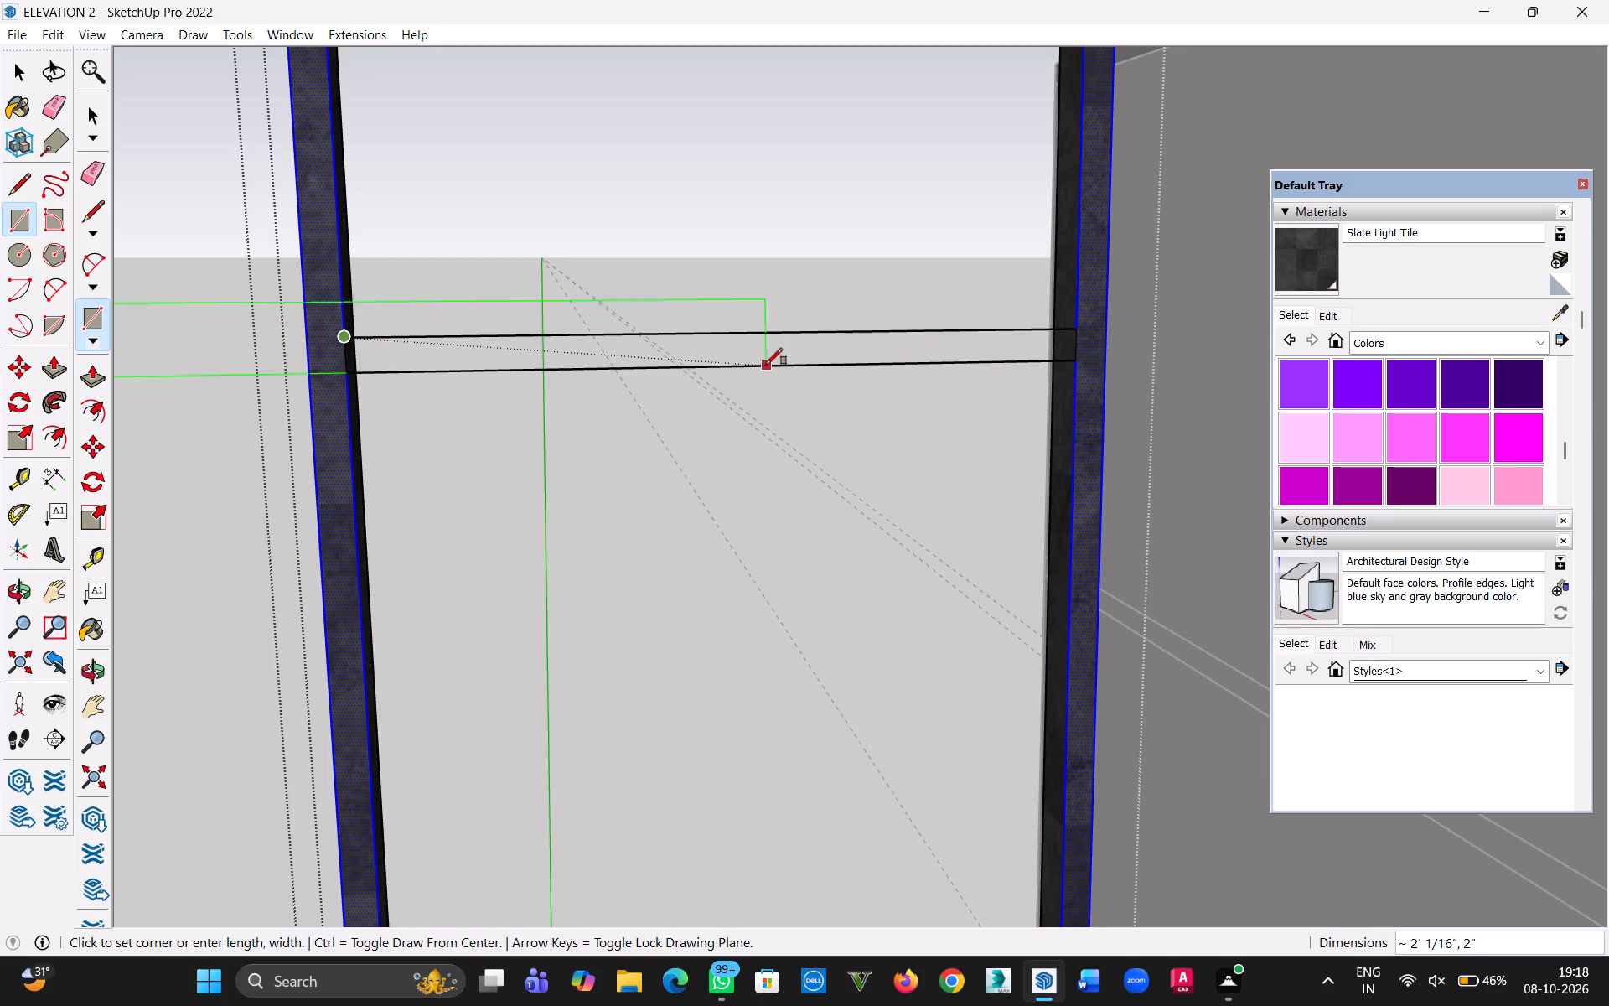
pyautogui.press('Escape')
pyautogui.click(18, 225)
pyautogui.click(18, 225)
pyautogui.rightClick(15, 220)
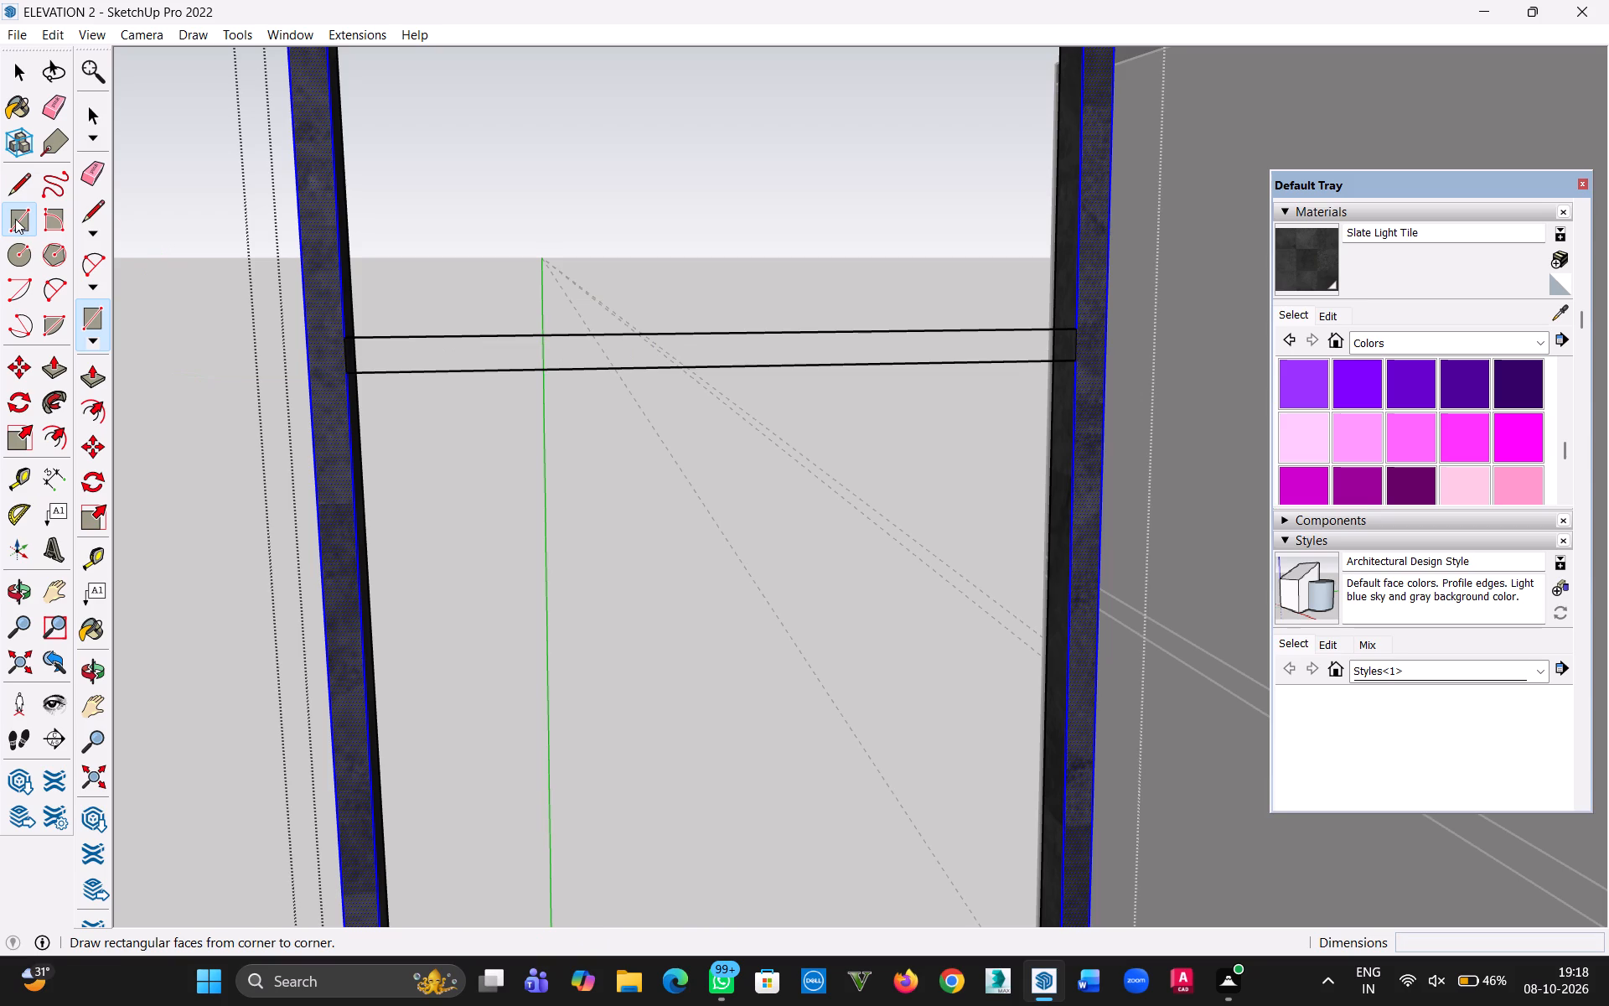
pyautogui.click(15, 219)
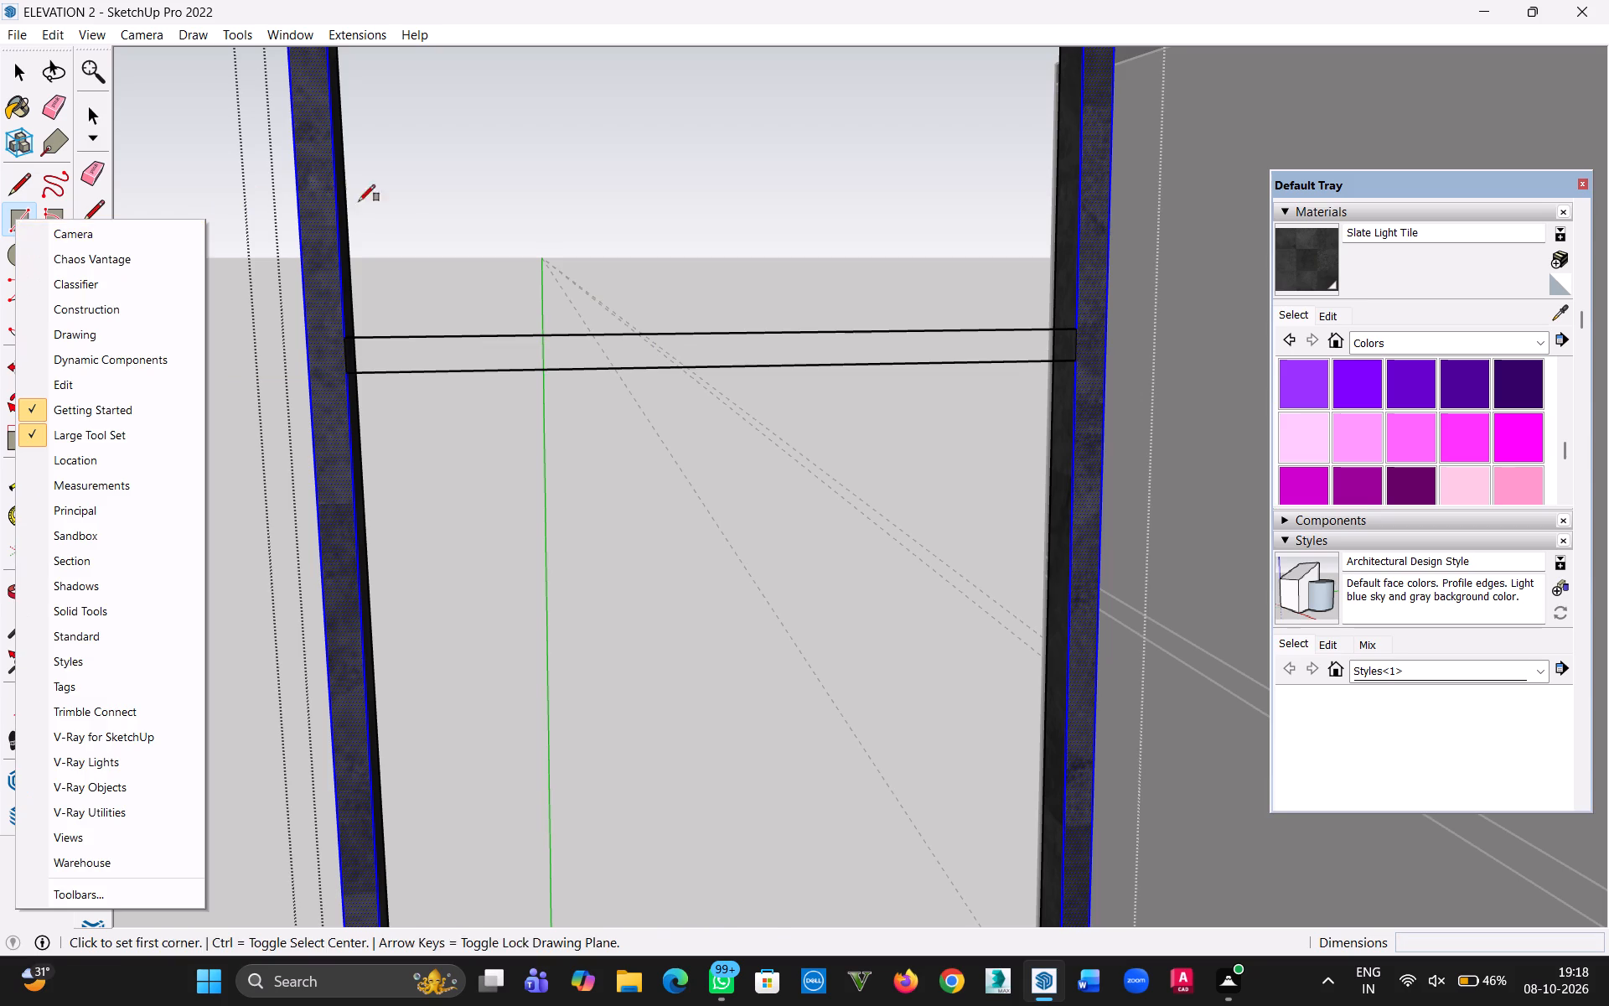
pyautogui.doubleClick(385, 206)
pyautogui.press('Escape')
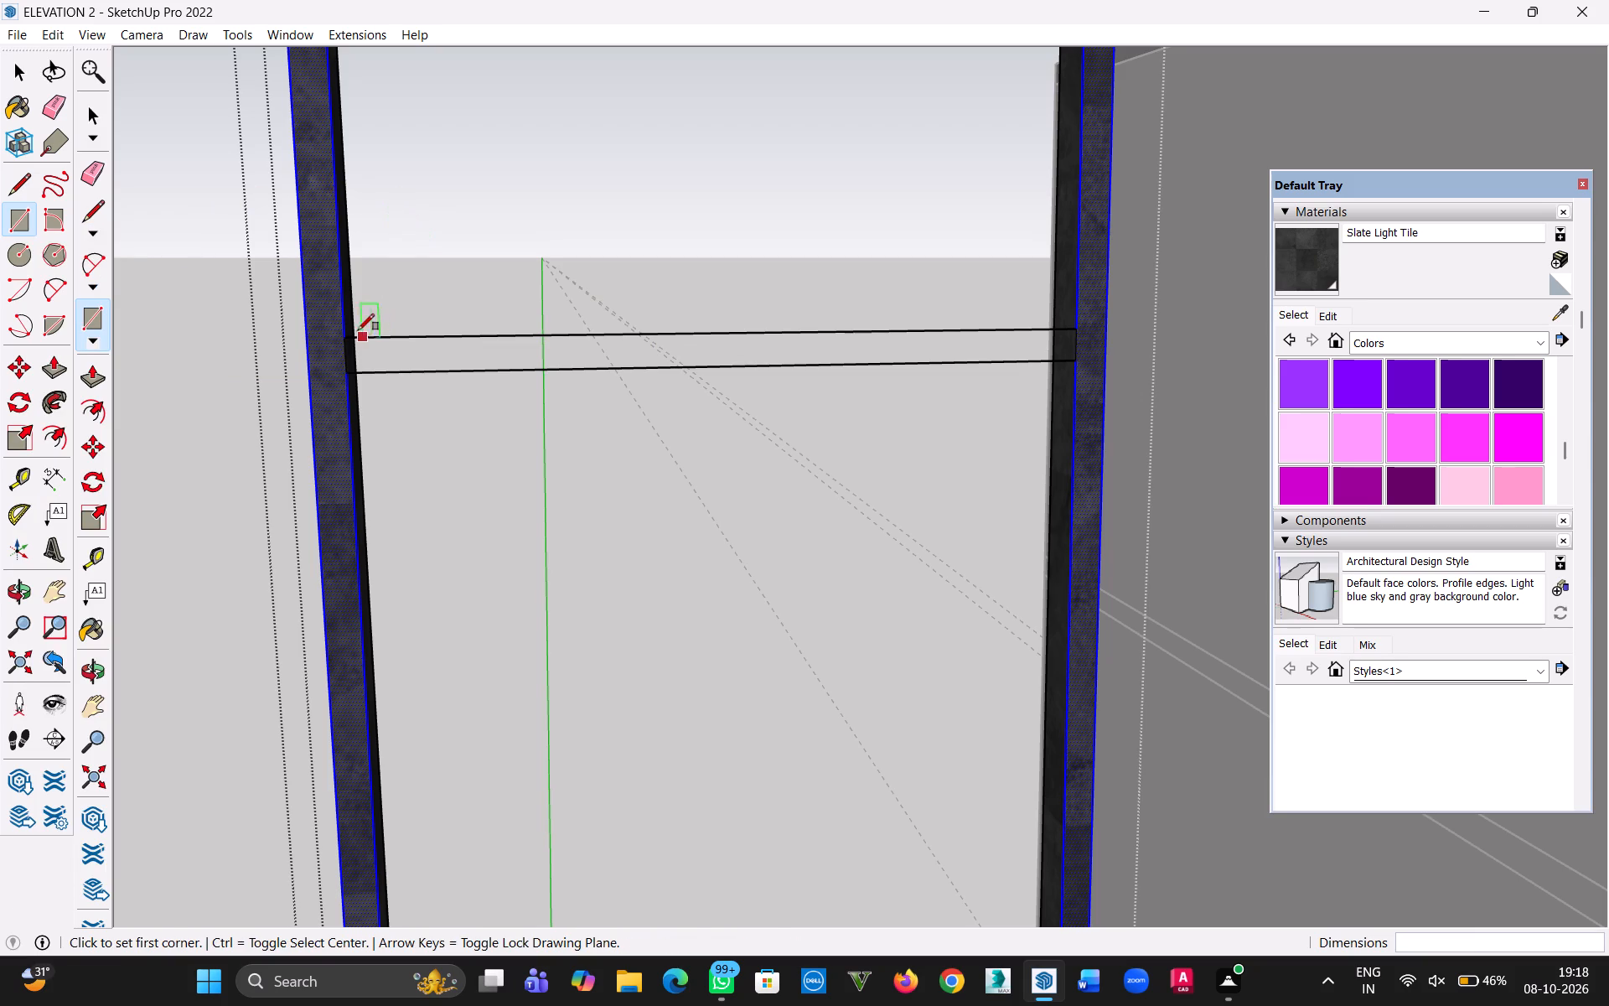
# Draw a 1' 10" by 1" rectangle over the topmost divider pair between the frame's side members.
pyautogui.click(347, 341)
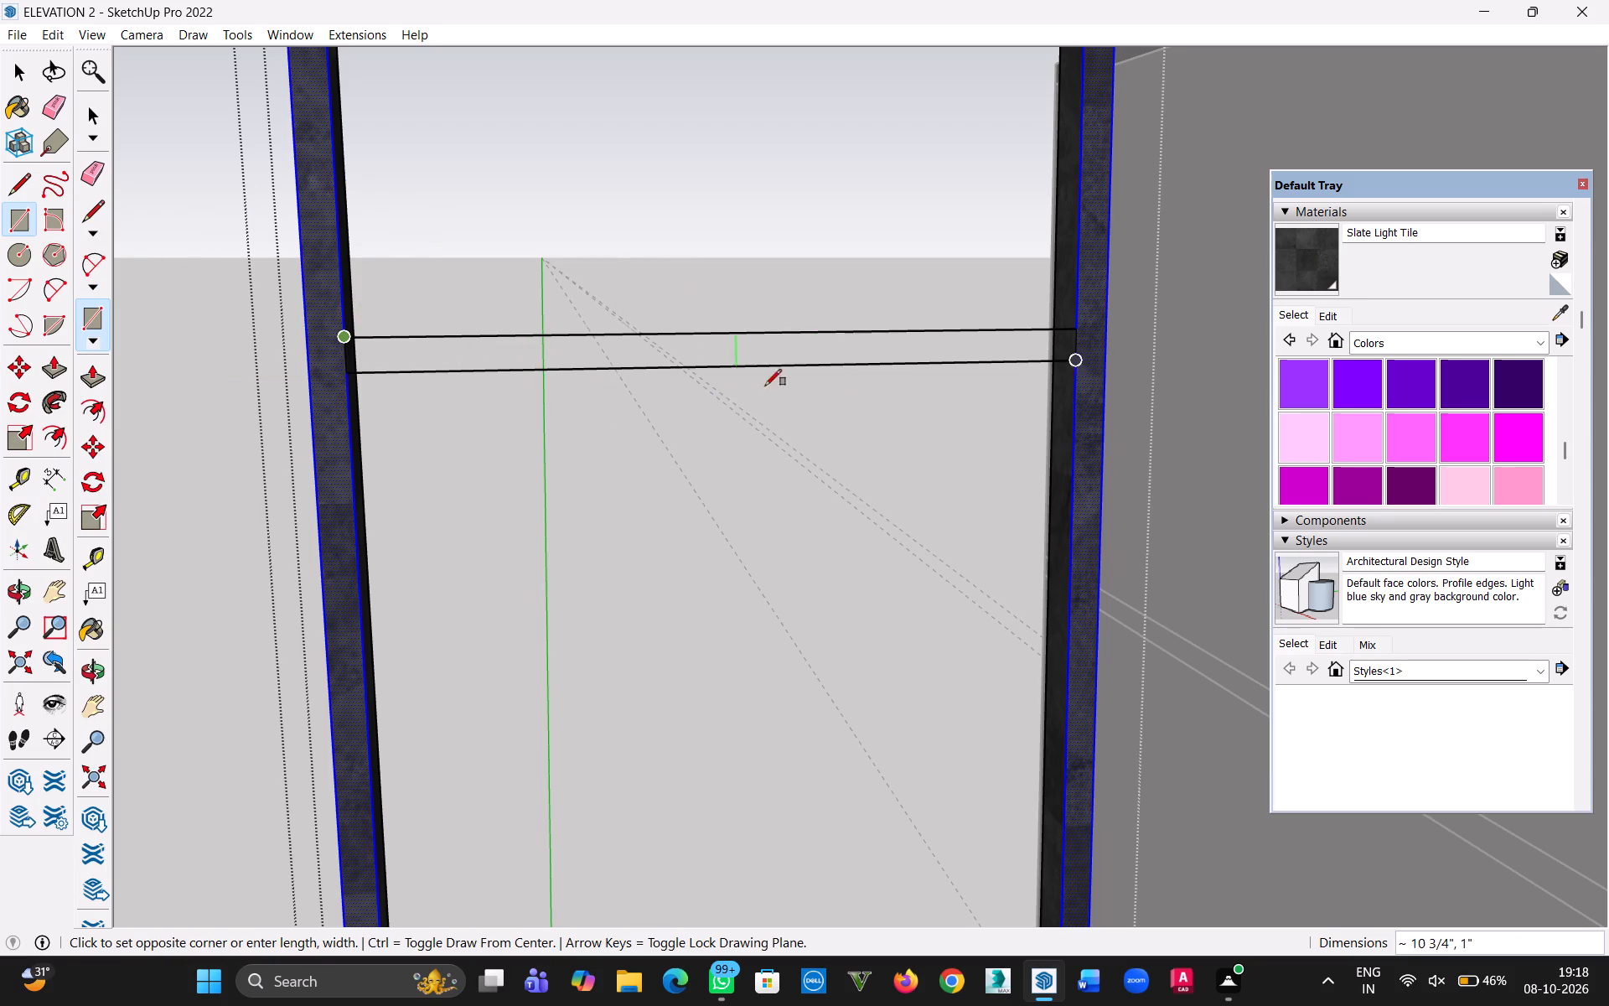
pyautogui.click(1075, 361)
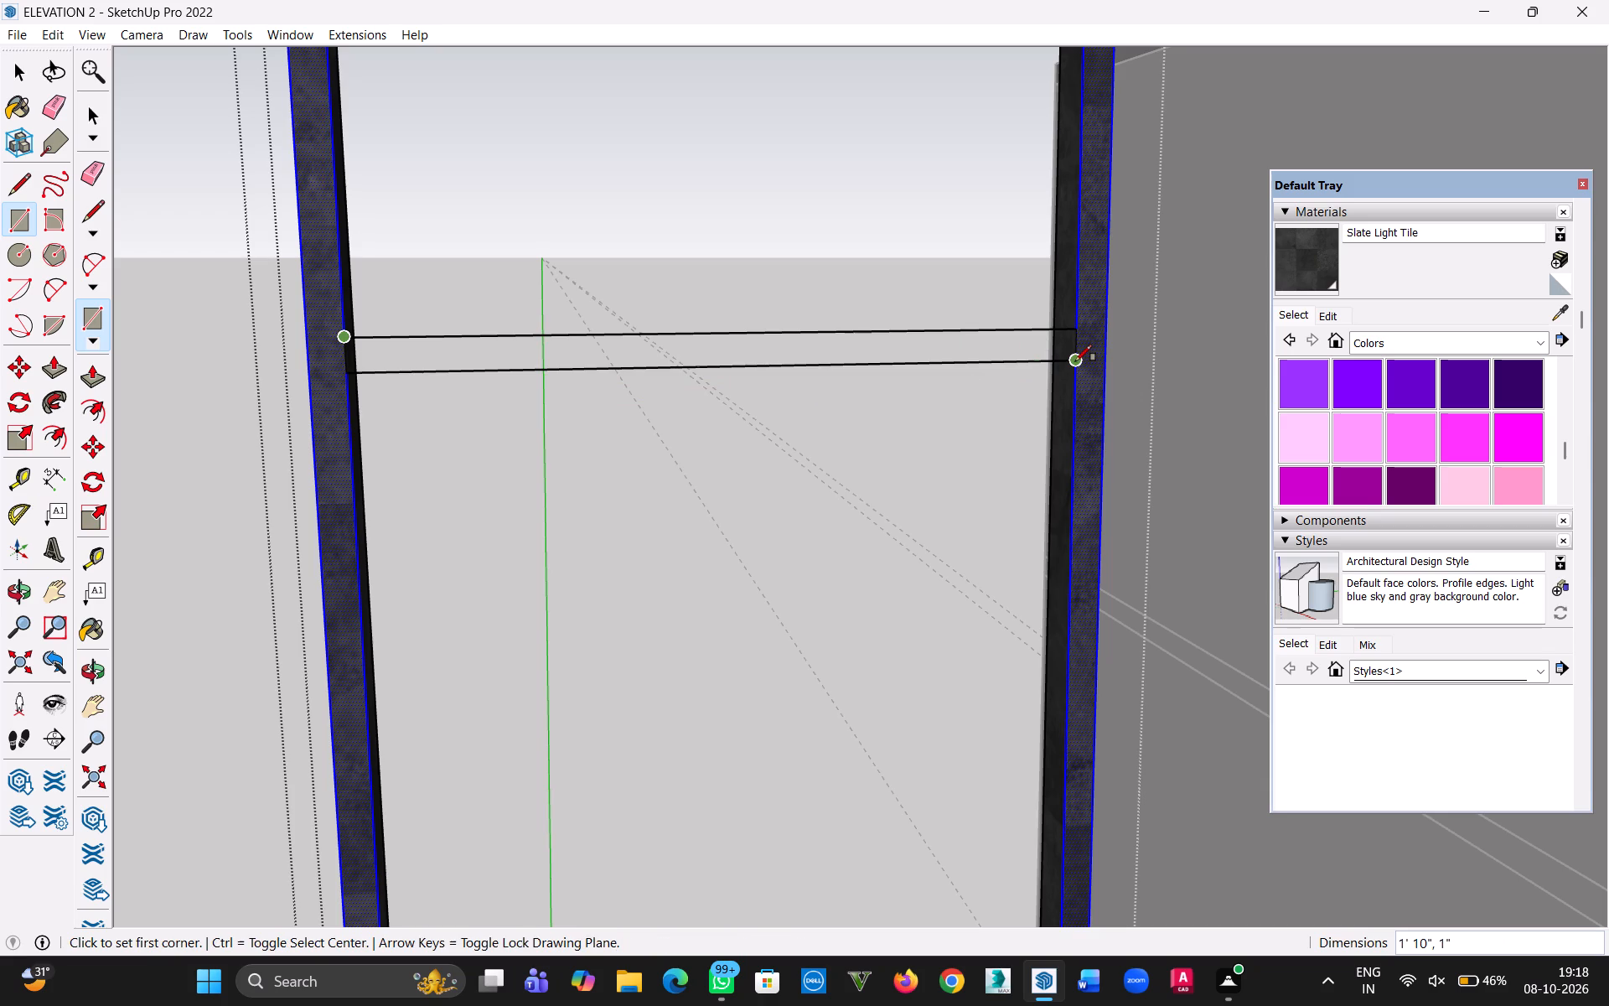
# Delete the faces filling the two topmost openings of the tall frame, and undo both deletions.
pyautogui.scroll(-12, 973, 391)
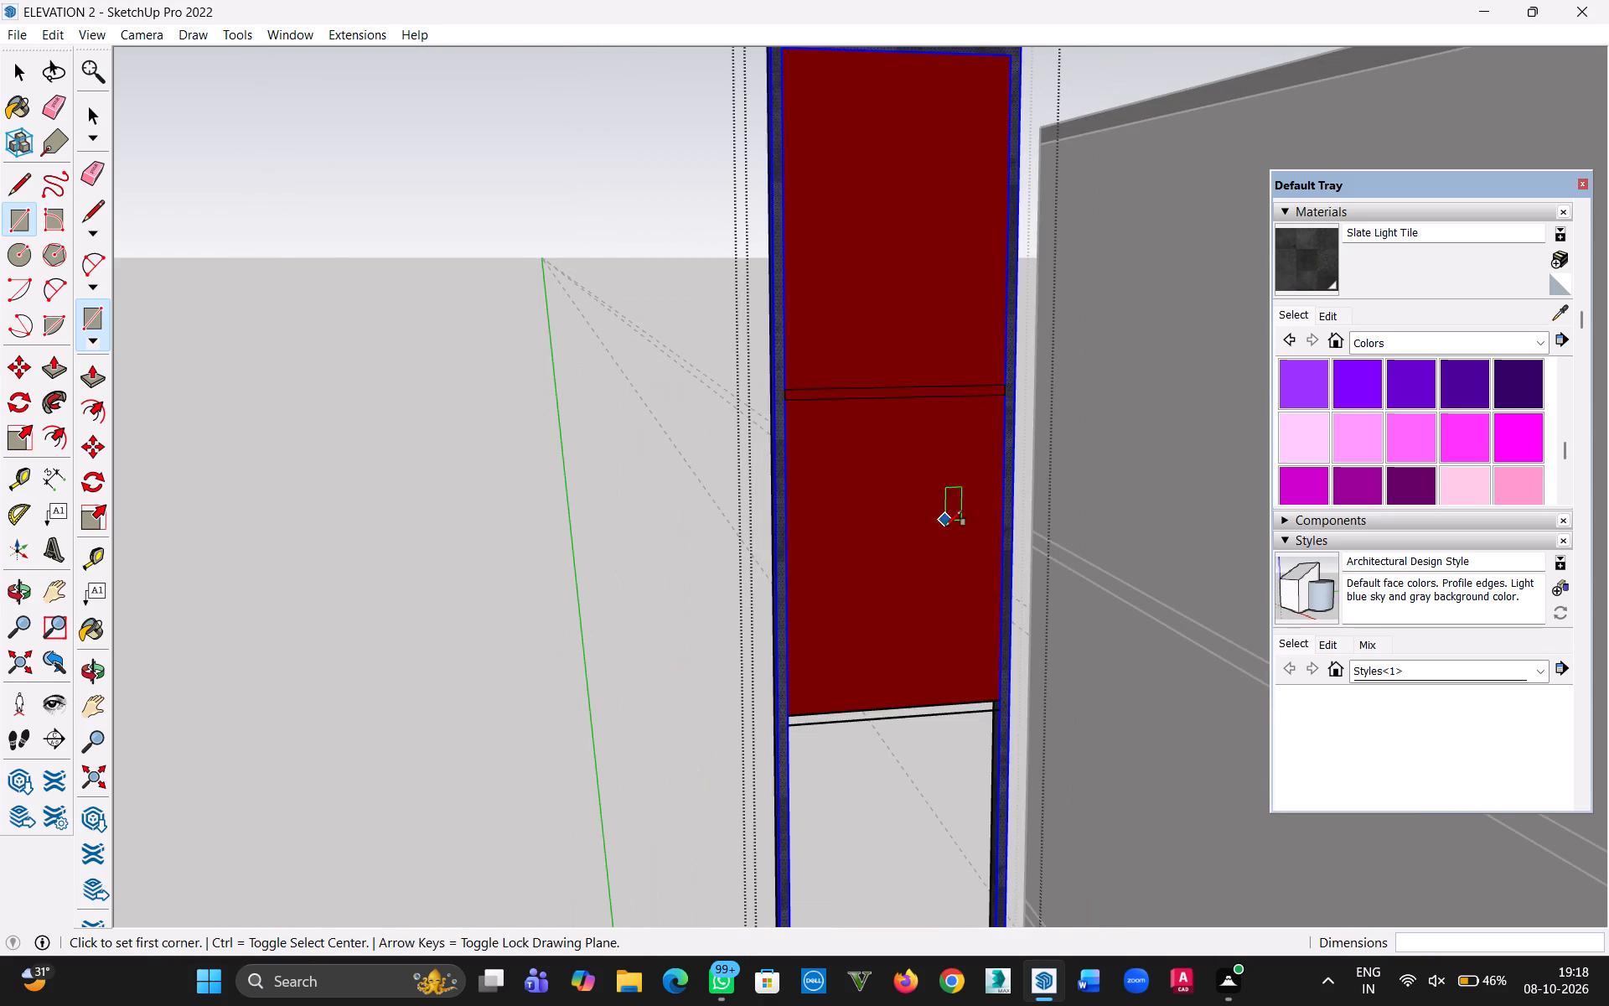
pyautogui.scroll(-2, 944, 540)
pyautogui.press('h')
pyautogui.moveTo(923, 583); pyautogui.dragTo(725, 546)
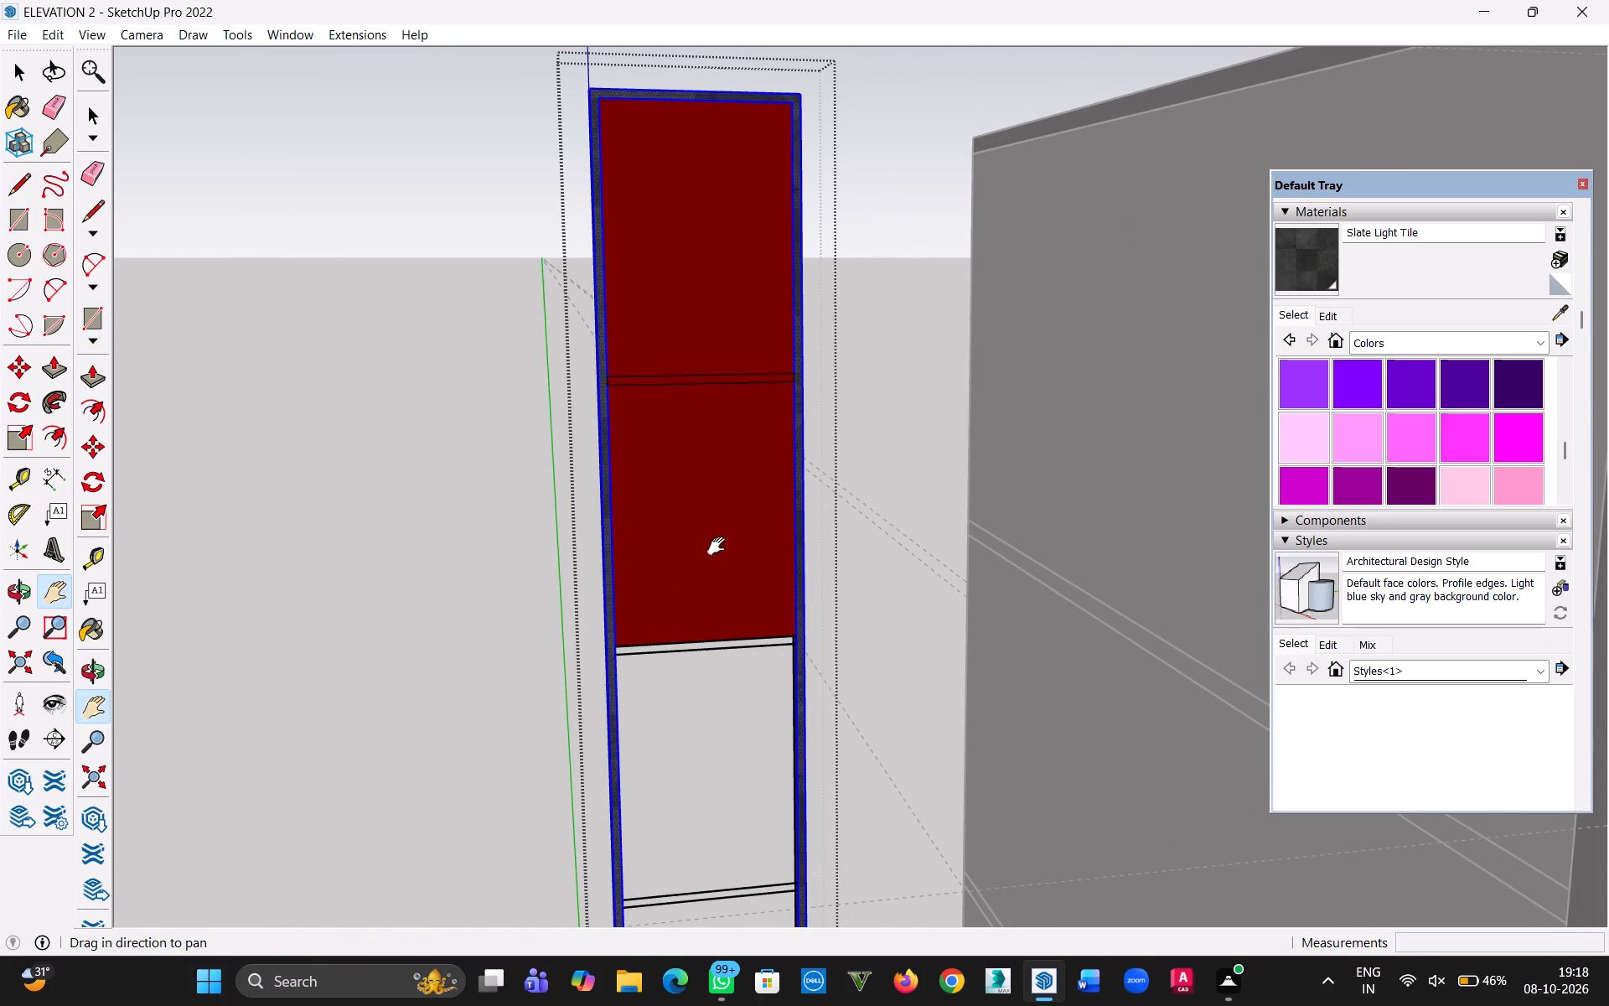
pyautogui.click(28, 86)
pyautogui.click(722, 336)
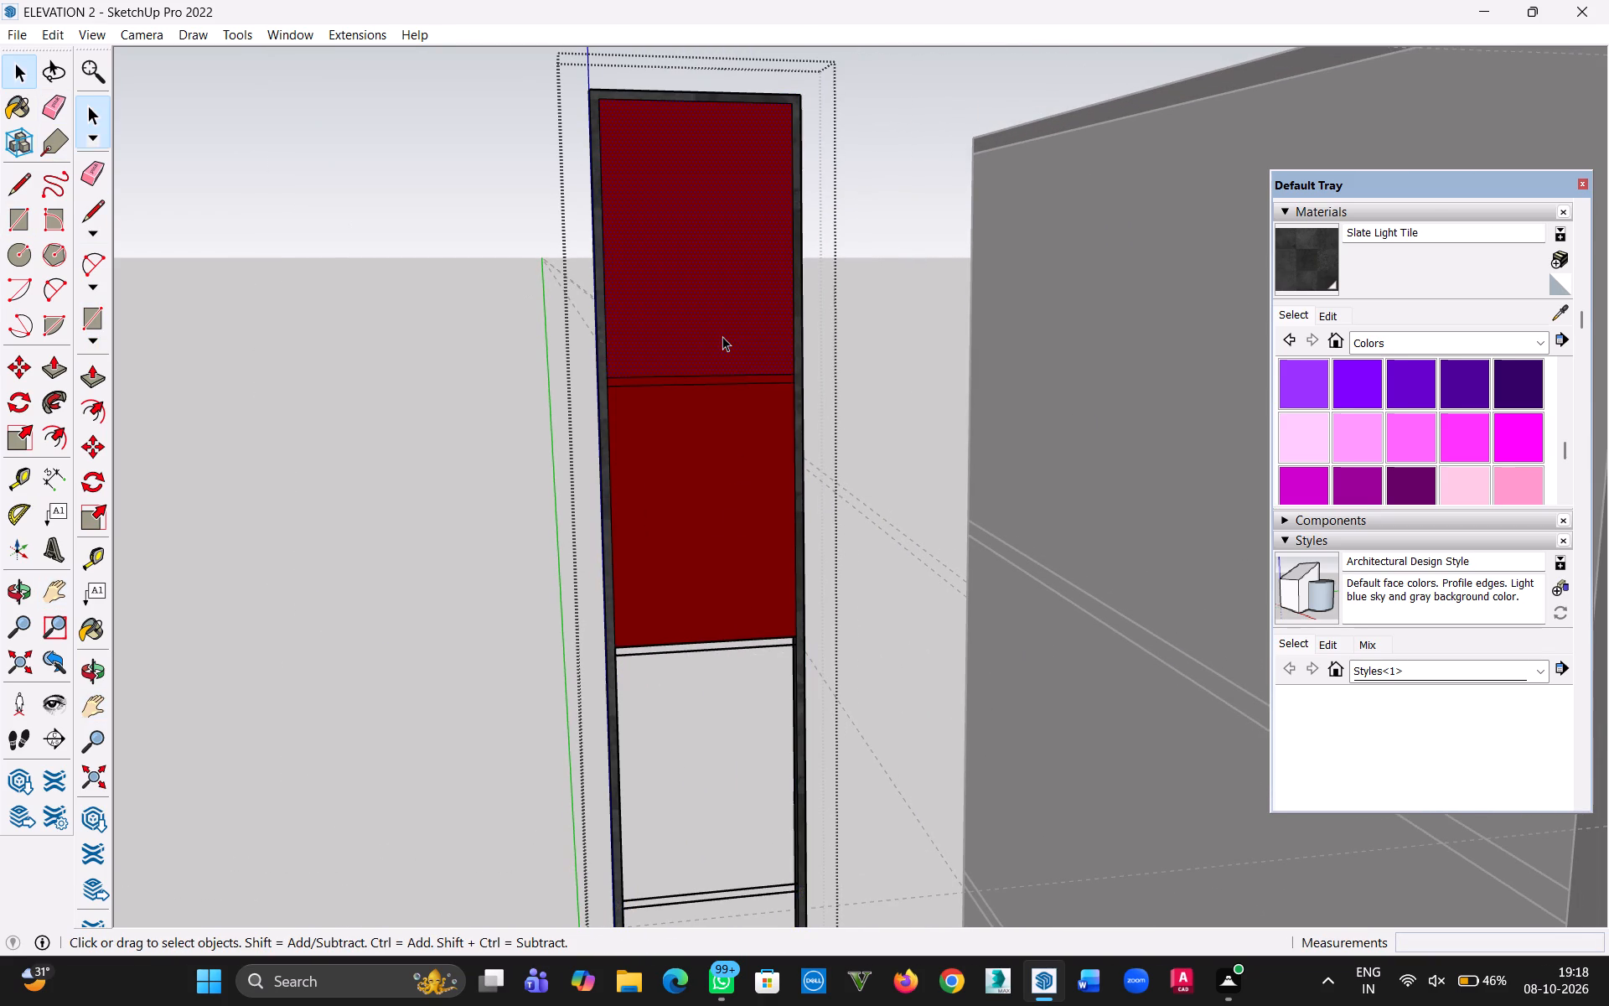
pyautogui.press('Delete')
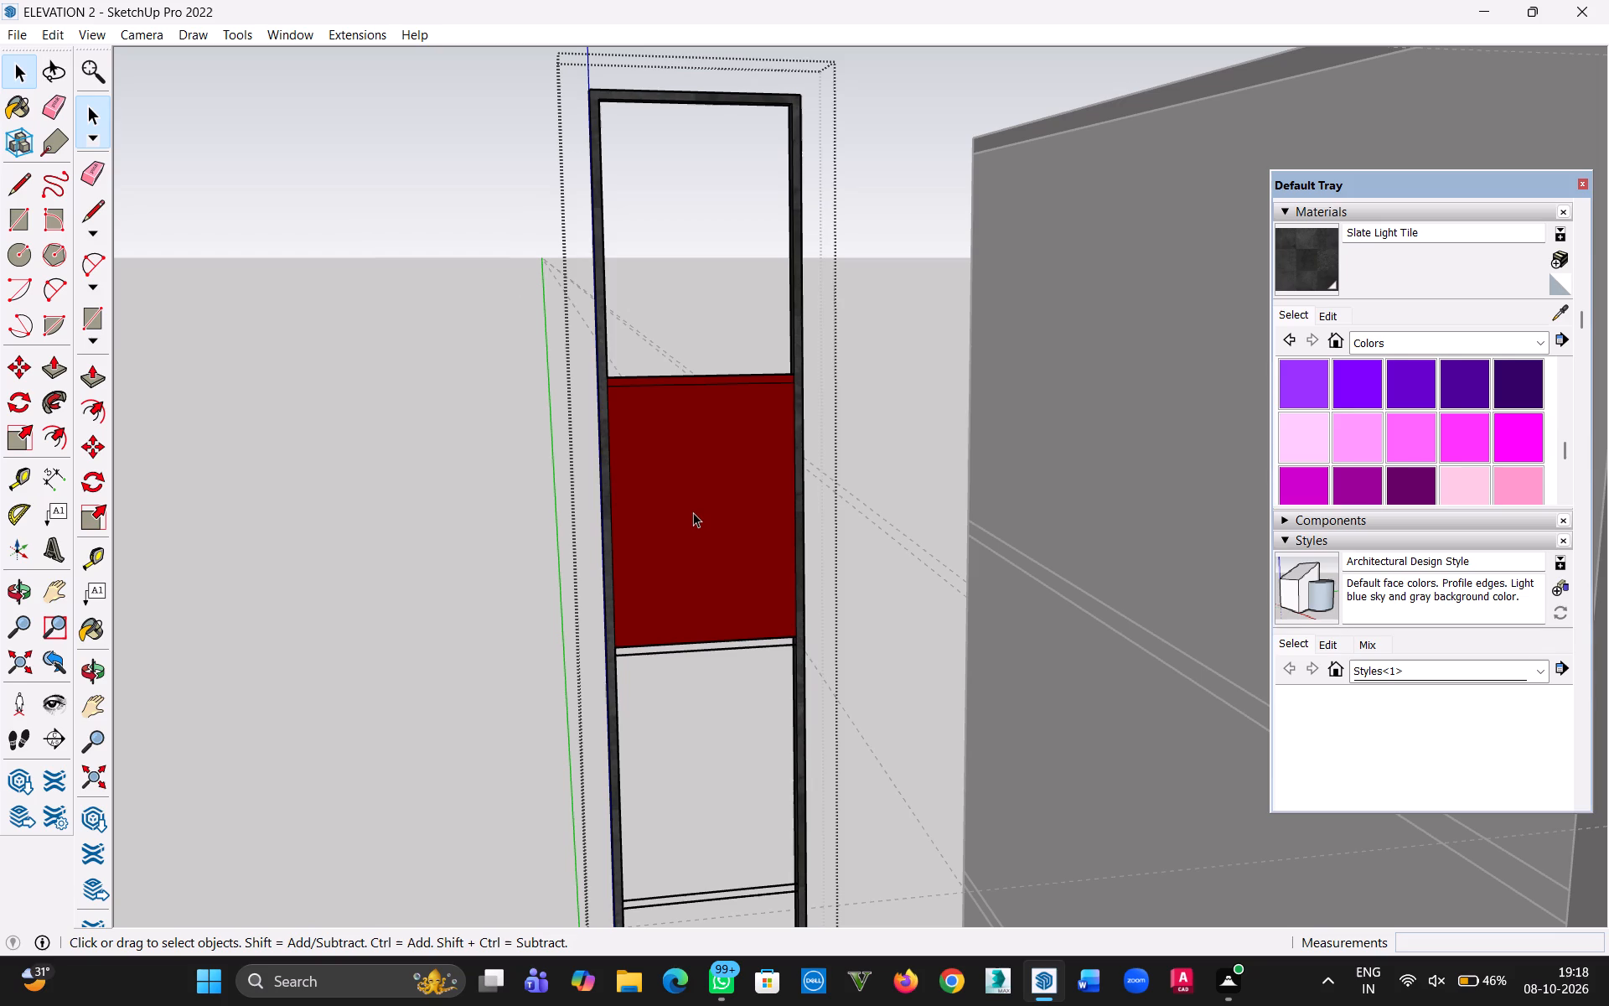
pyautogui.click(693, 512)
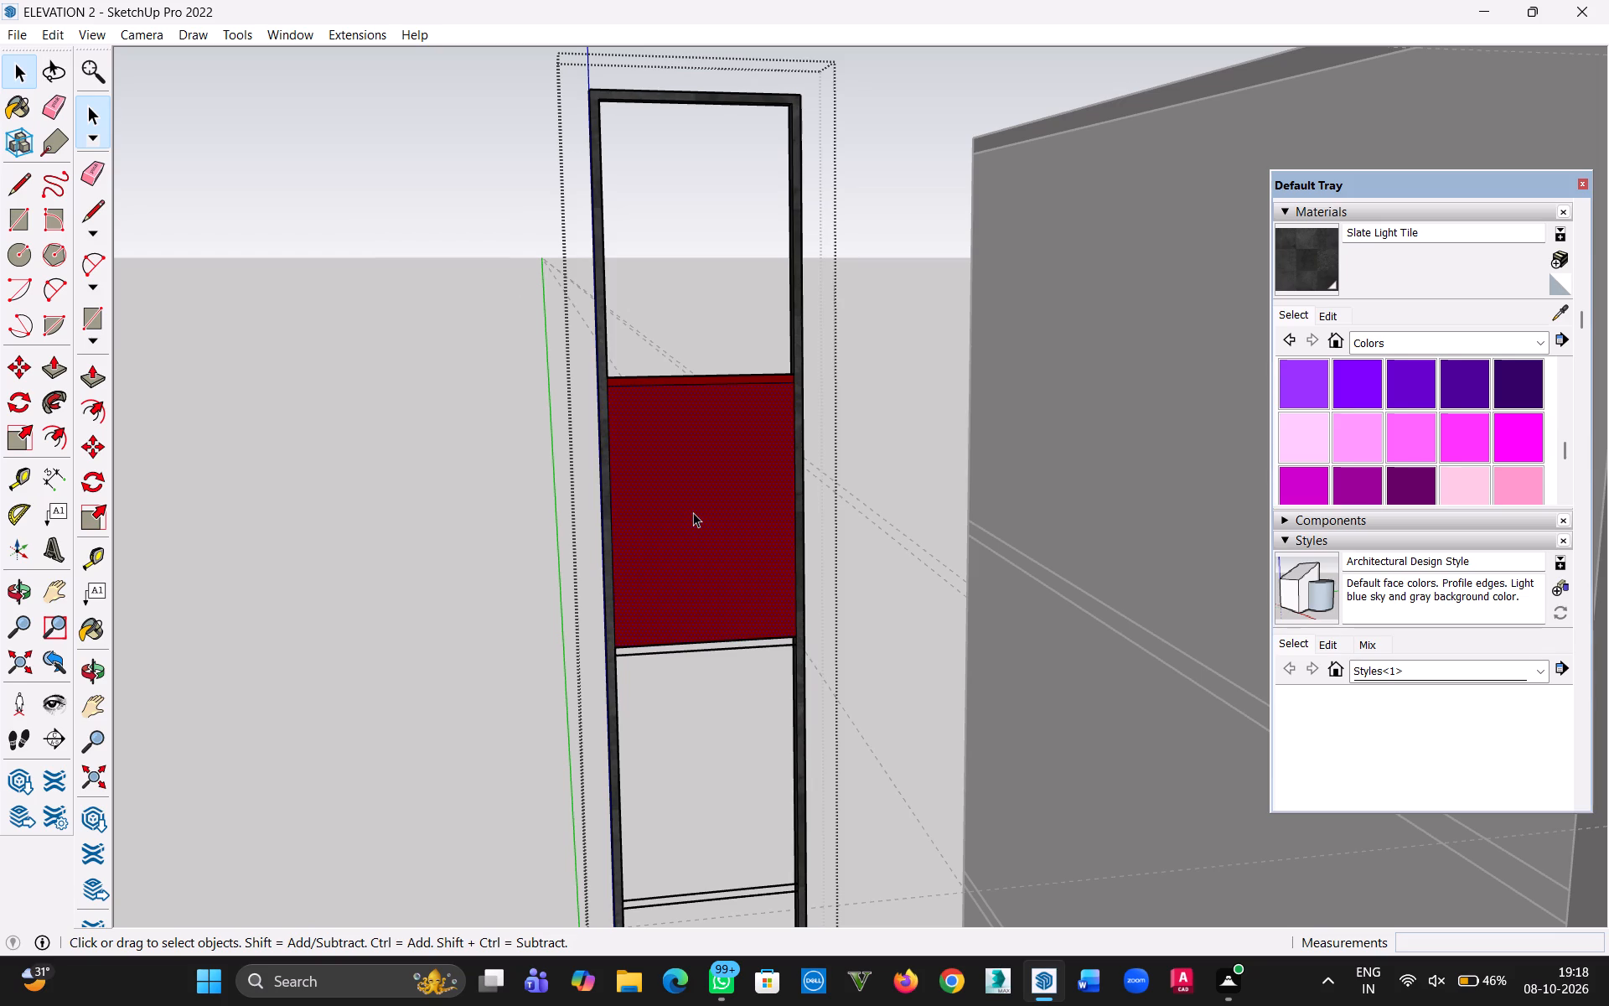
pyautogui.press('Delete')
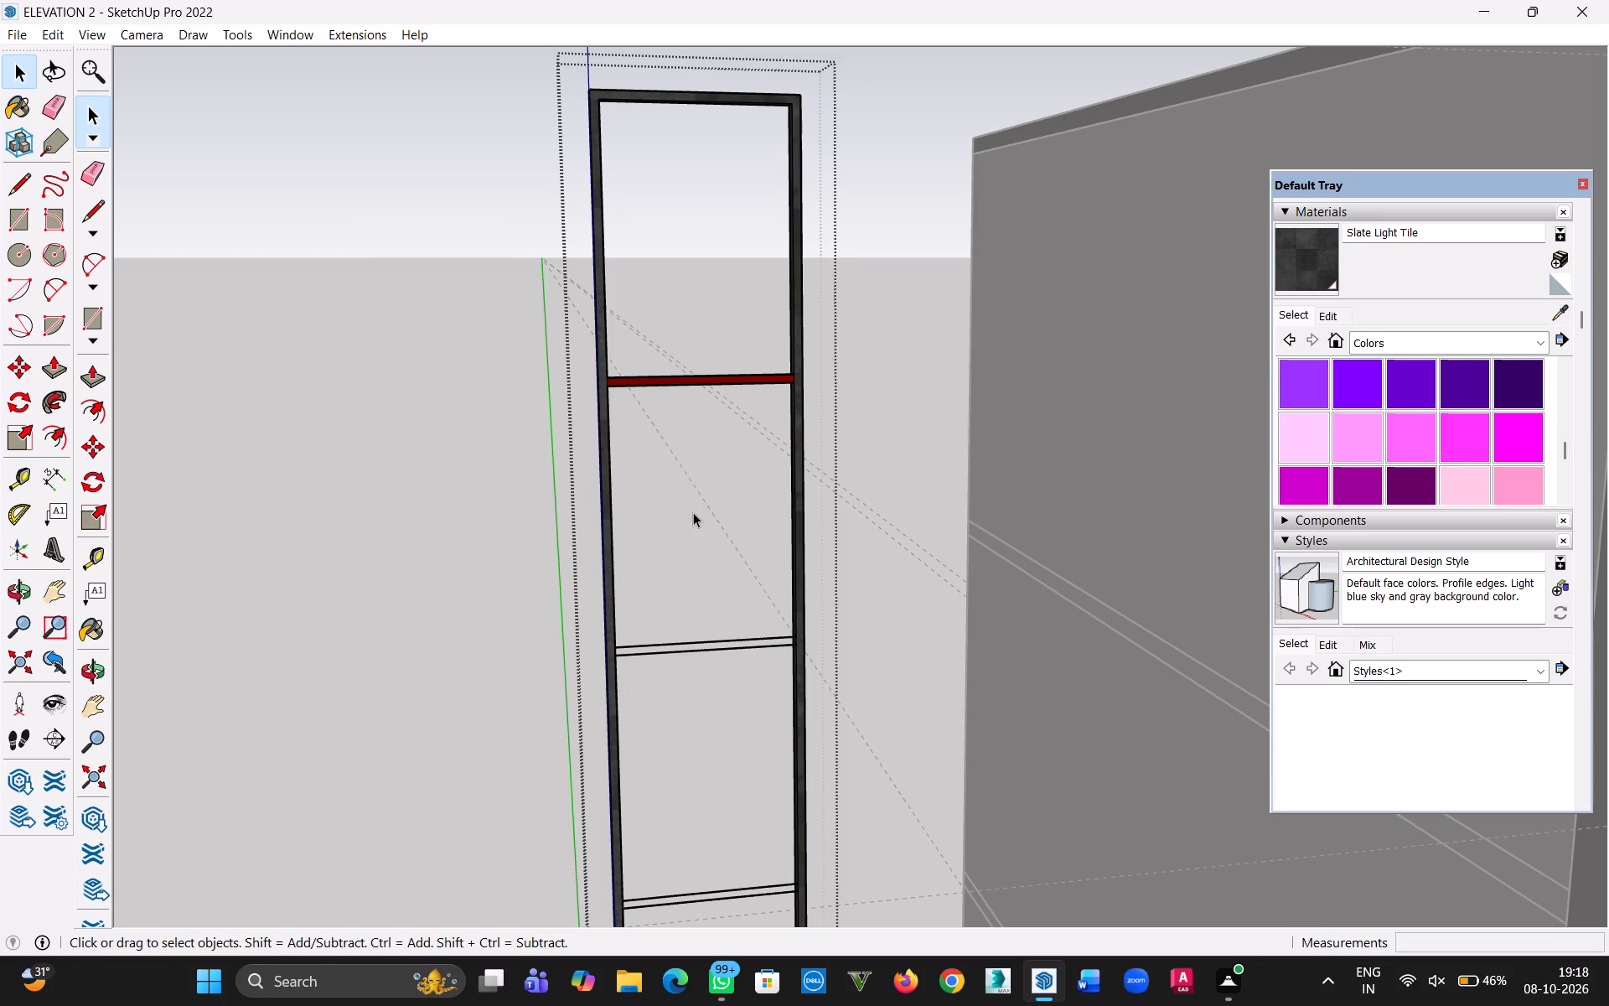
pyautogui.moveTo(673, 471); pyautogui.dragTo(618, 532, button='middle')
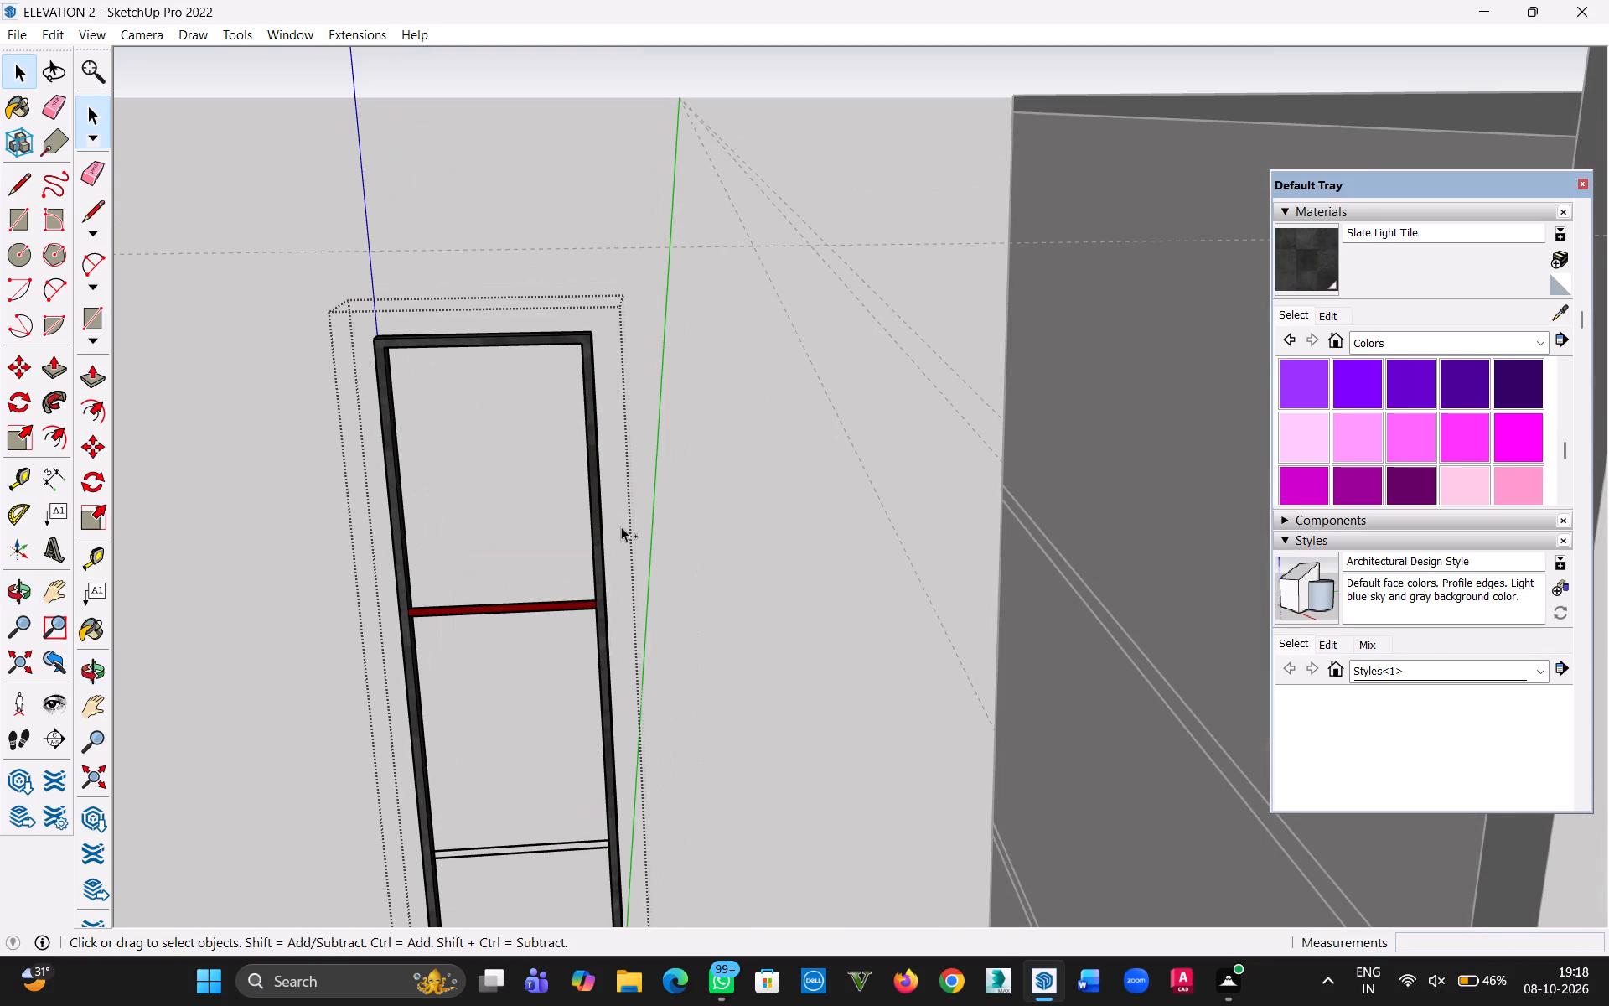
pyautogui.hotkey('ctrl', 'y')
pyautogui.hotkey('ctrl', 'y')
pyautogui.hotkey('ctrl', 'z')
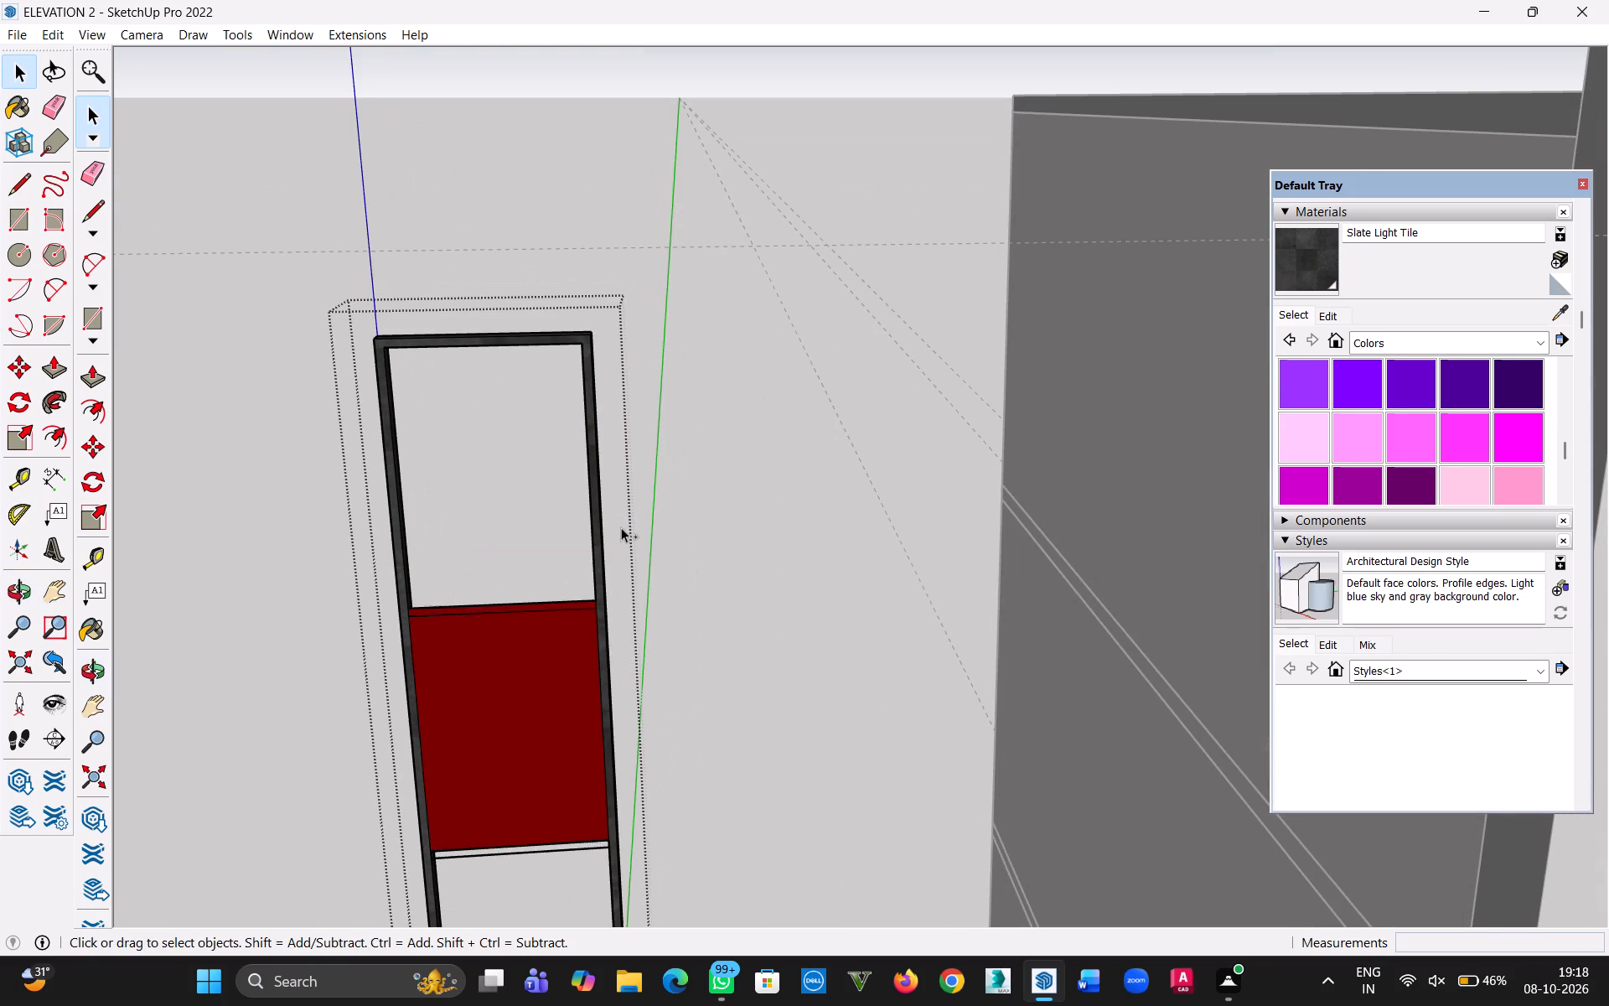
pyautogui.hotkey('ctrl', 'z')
# Draw a rectangle about 5' 5 5/8" by 1' 10" between the side members, from the second divider pair down to the fourth.
pyautogui.moveTo(692, 681); pyautogui.dragTo(715, 537, button='middle')
pyautogui.scroll(1, 692, 681)
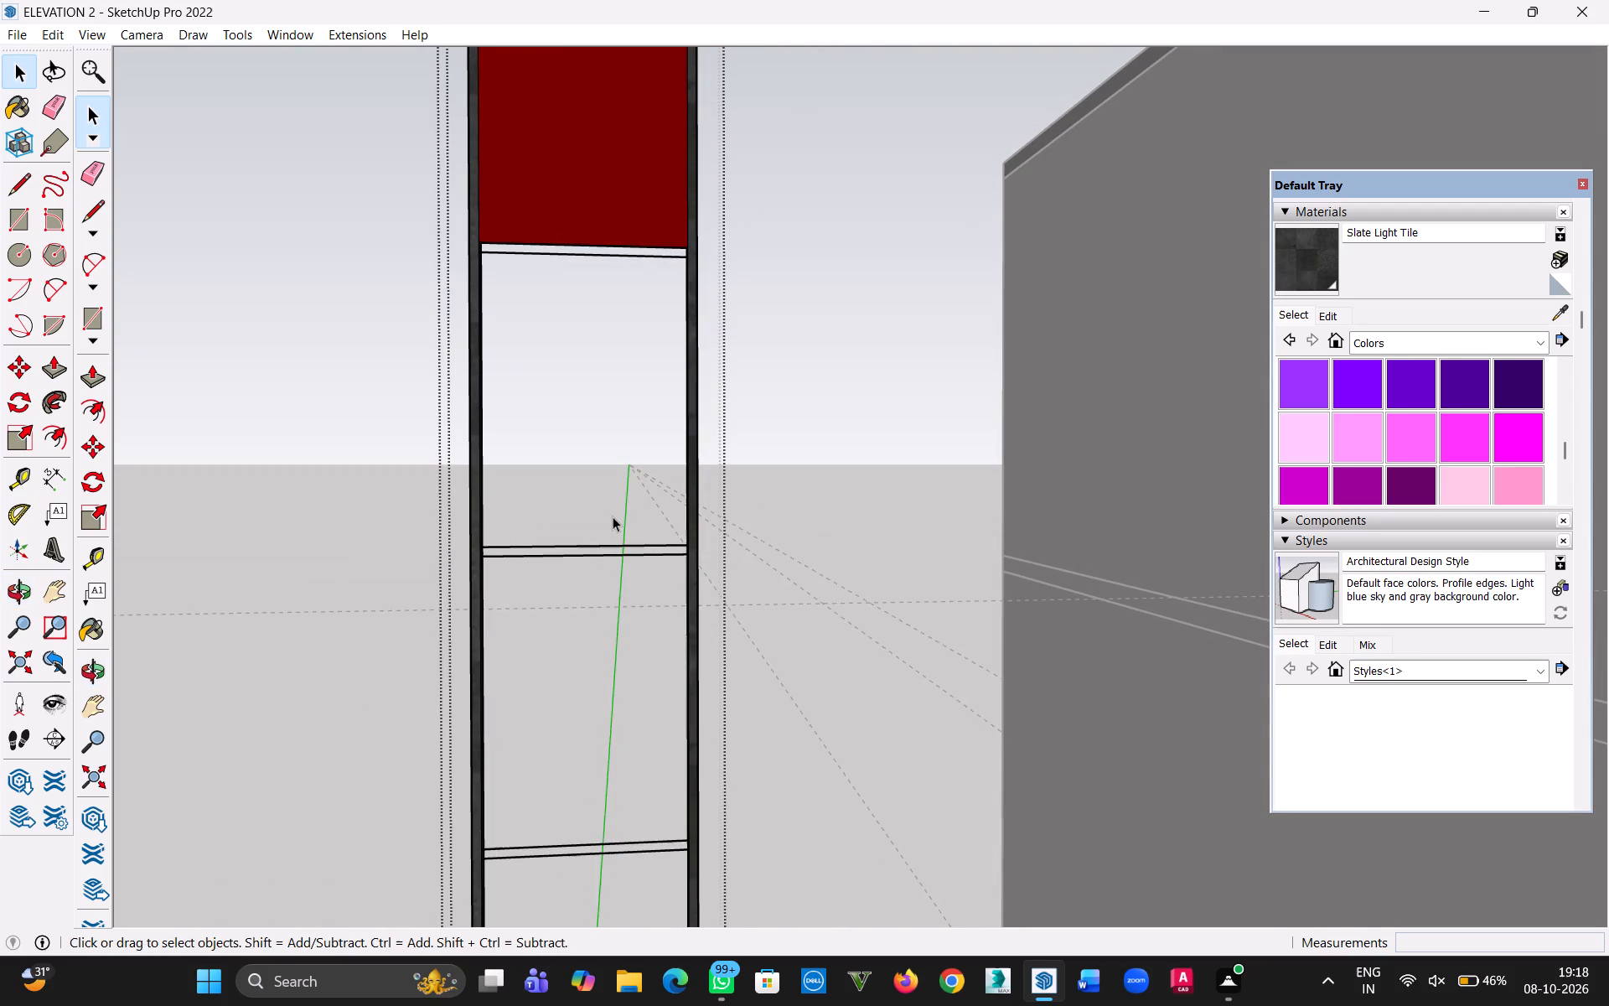
pyautogui.press('r')
pyautogui.scroll(8, 490, 269)
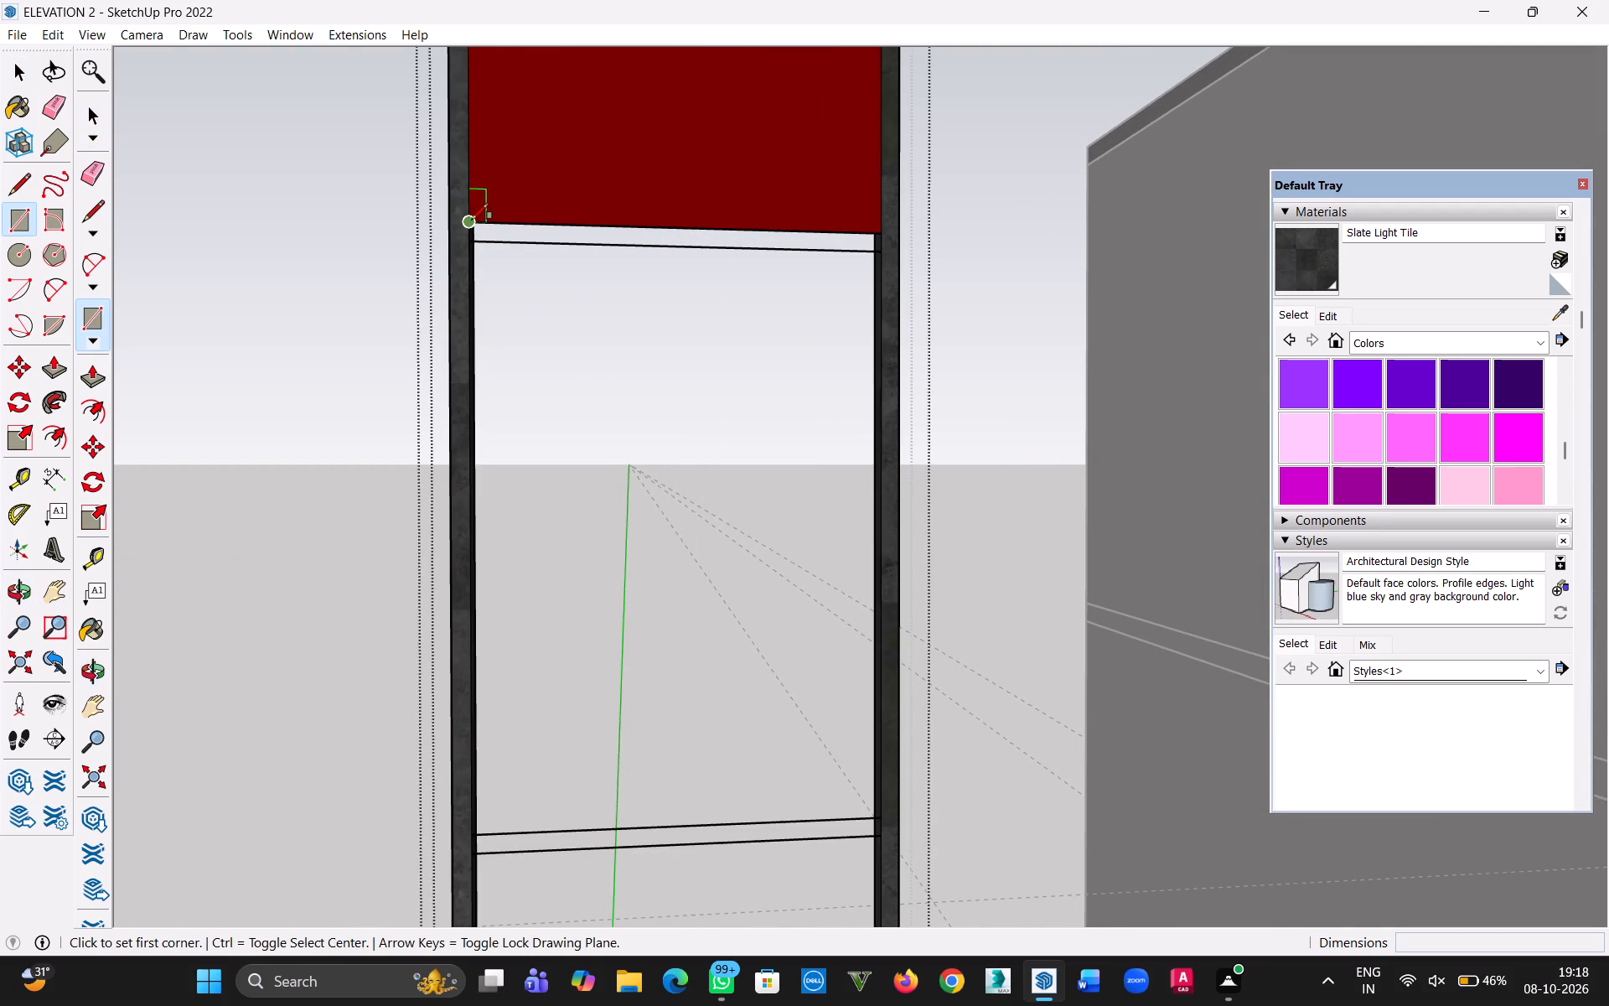
pyautogui.click(472, 220)
pyautogui.scroll(-2, 779, 668)
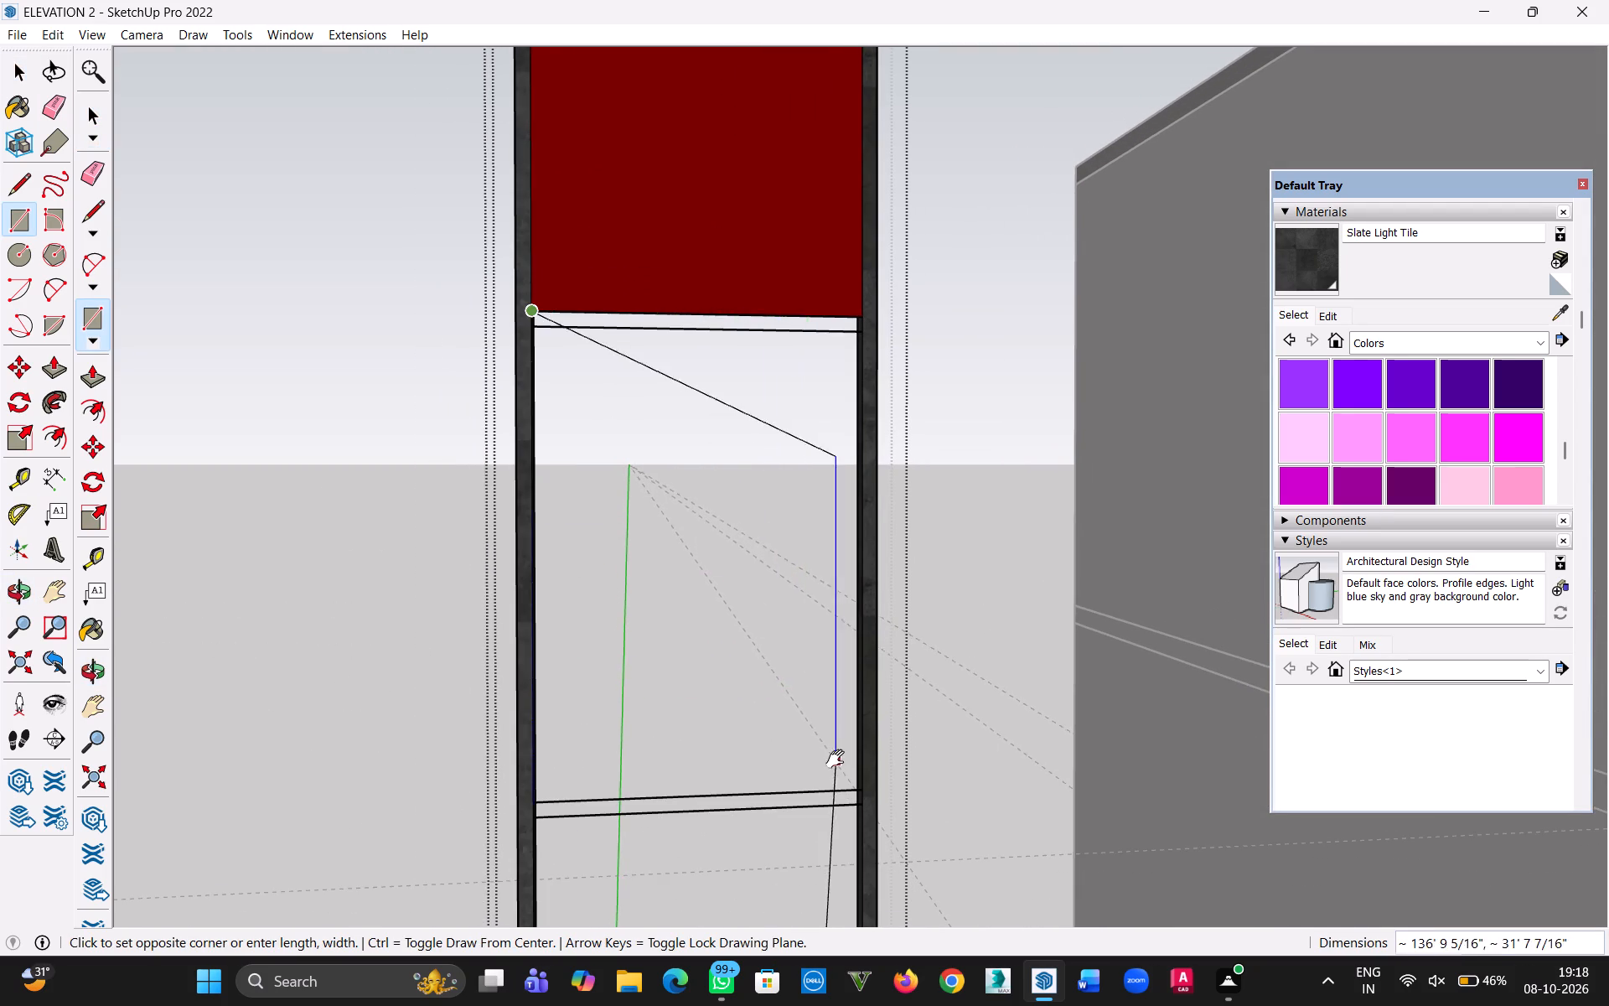
pyautogui.press('h')
pyautogui.moveTo(839, 760); pyautogui.dragTo(789, 330)
pyautogui.moveTo(819, 761); pyautogui.dragTo(773, 398)
pyautogui.moveTo(680, 806); pyautogui.dragTo(721, 466)
pyautogui.scroll(-6, 736, 807)
pyautogui.moveTo(716, 812); pyautogui.dragTo(686, 506)
pyautogui.moveTo(690, 722); pyautogui.dragTo(686, 591)
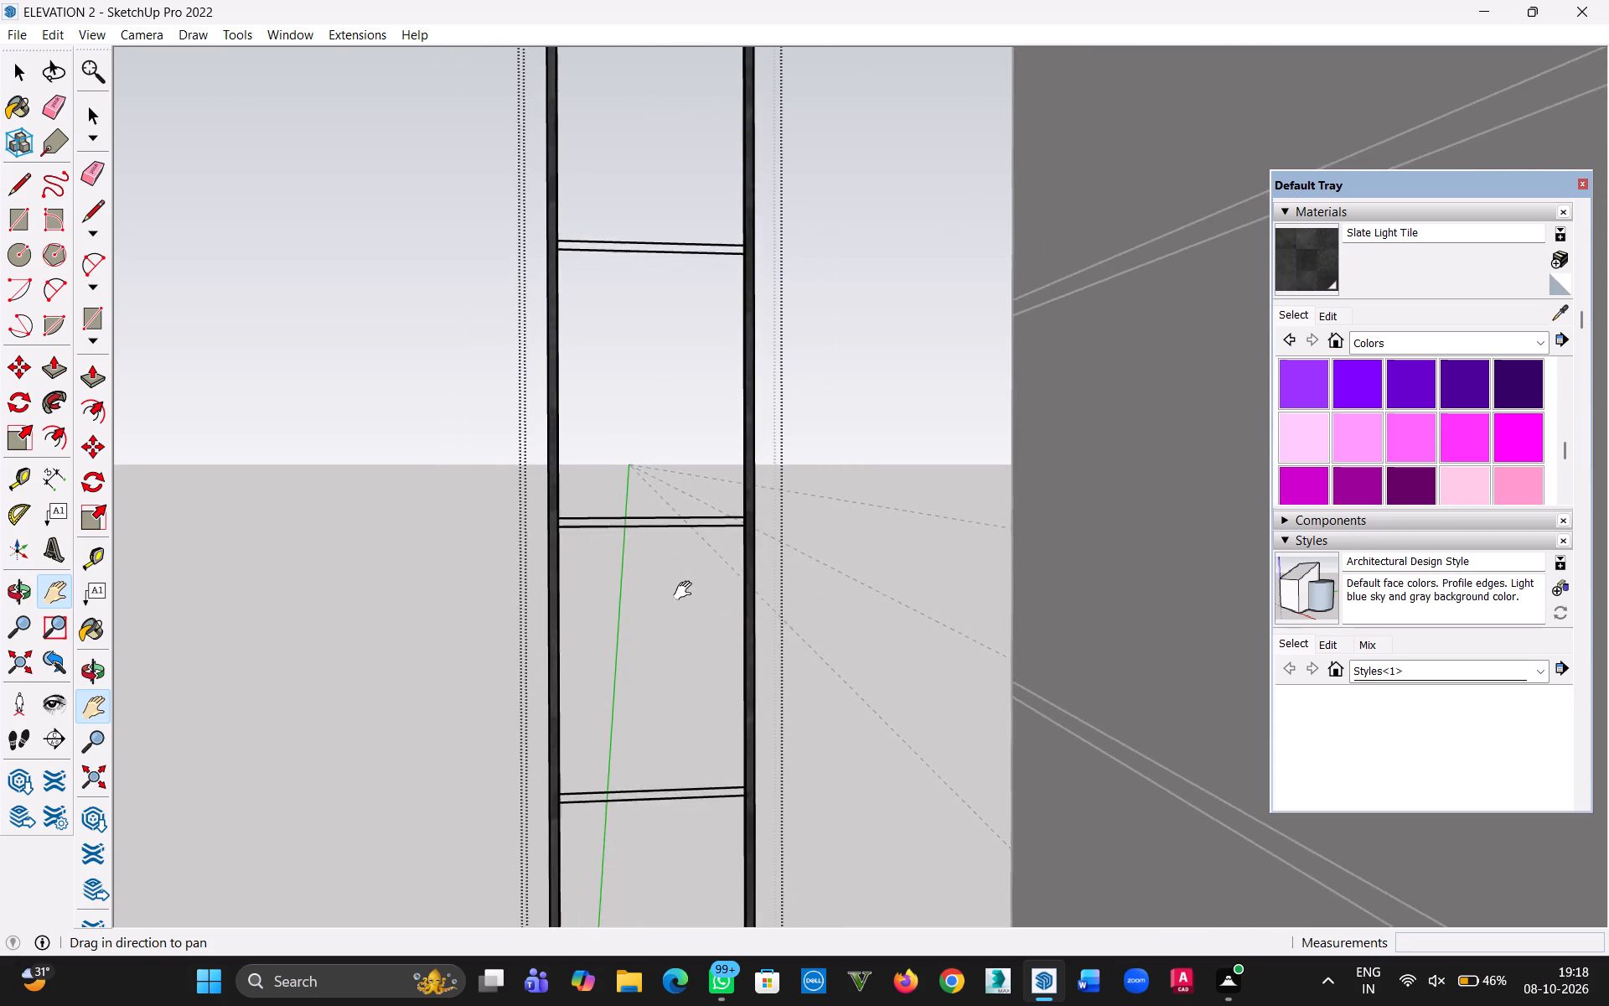
pyautogui.moveTo(686, 591); pyautogui.dragTo(742, 1004)
pyautogui.moveTo(695, 337); pyautogui.dragTo(583, 1004)
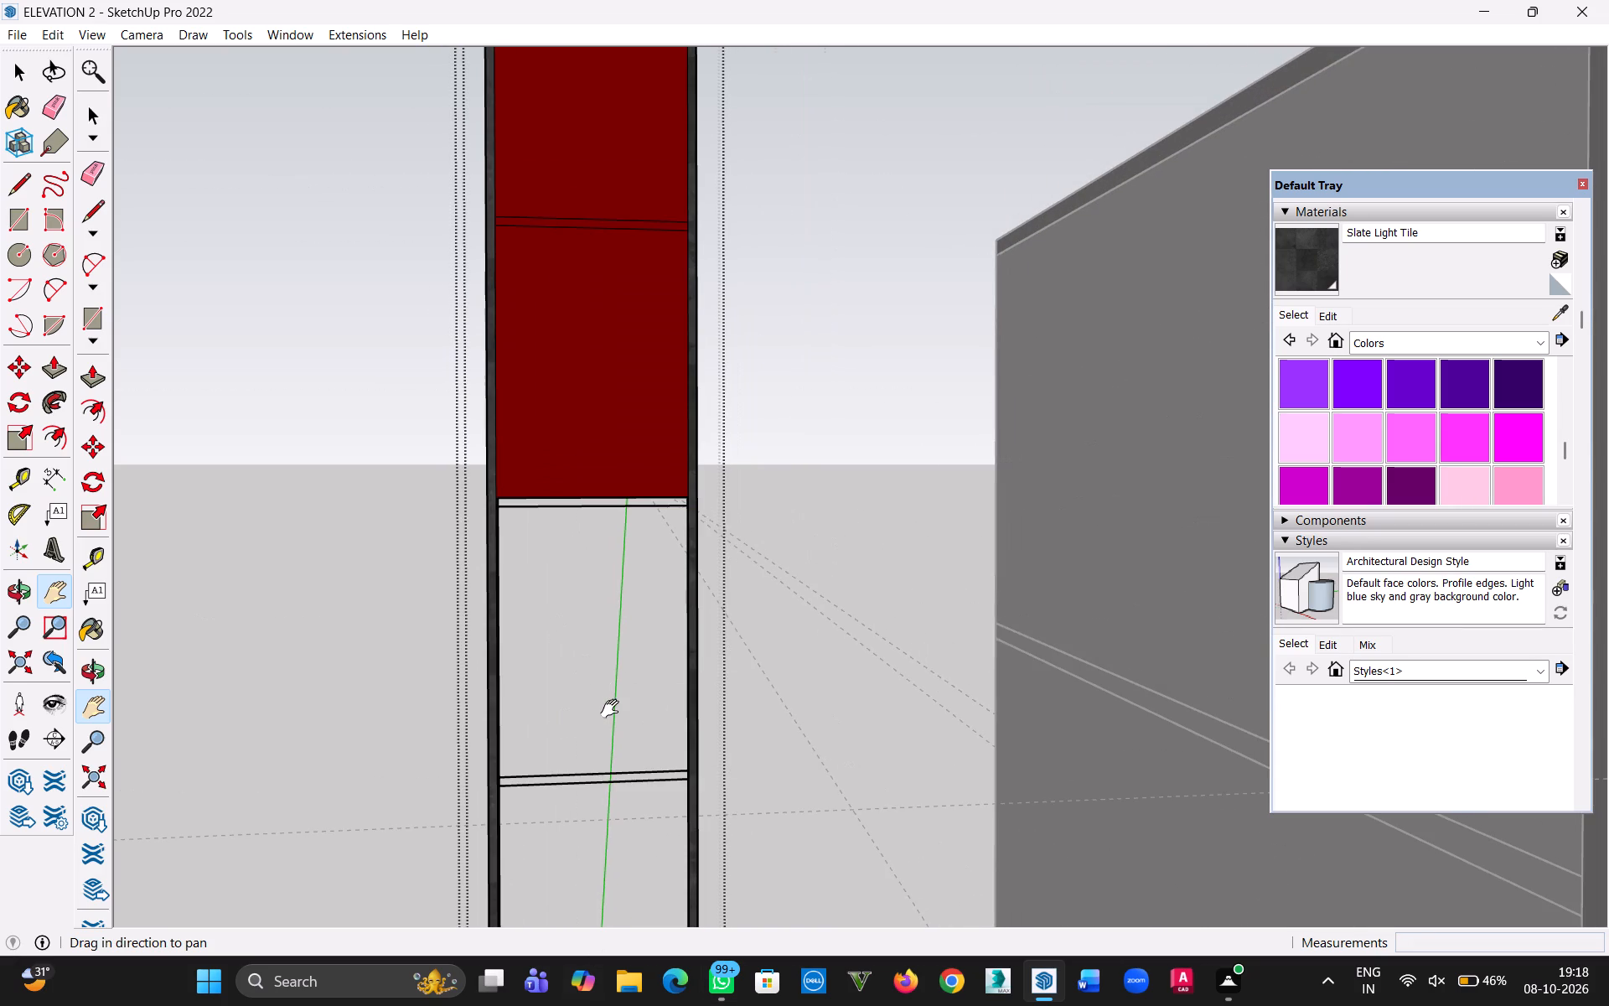
pyautogui.moveTo(613, 701); pyautogui.dragTo(618, 407)
pyautogui.press('Escape')
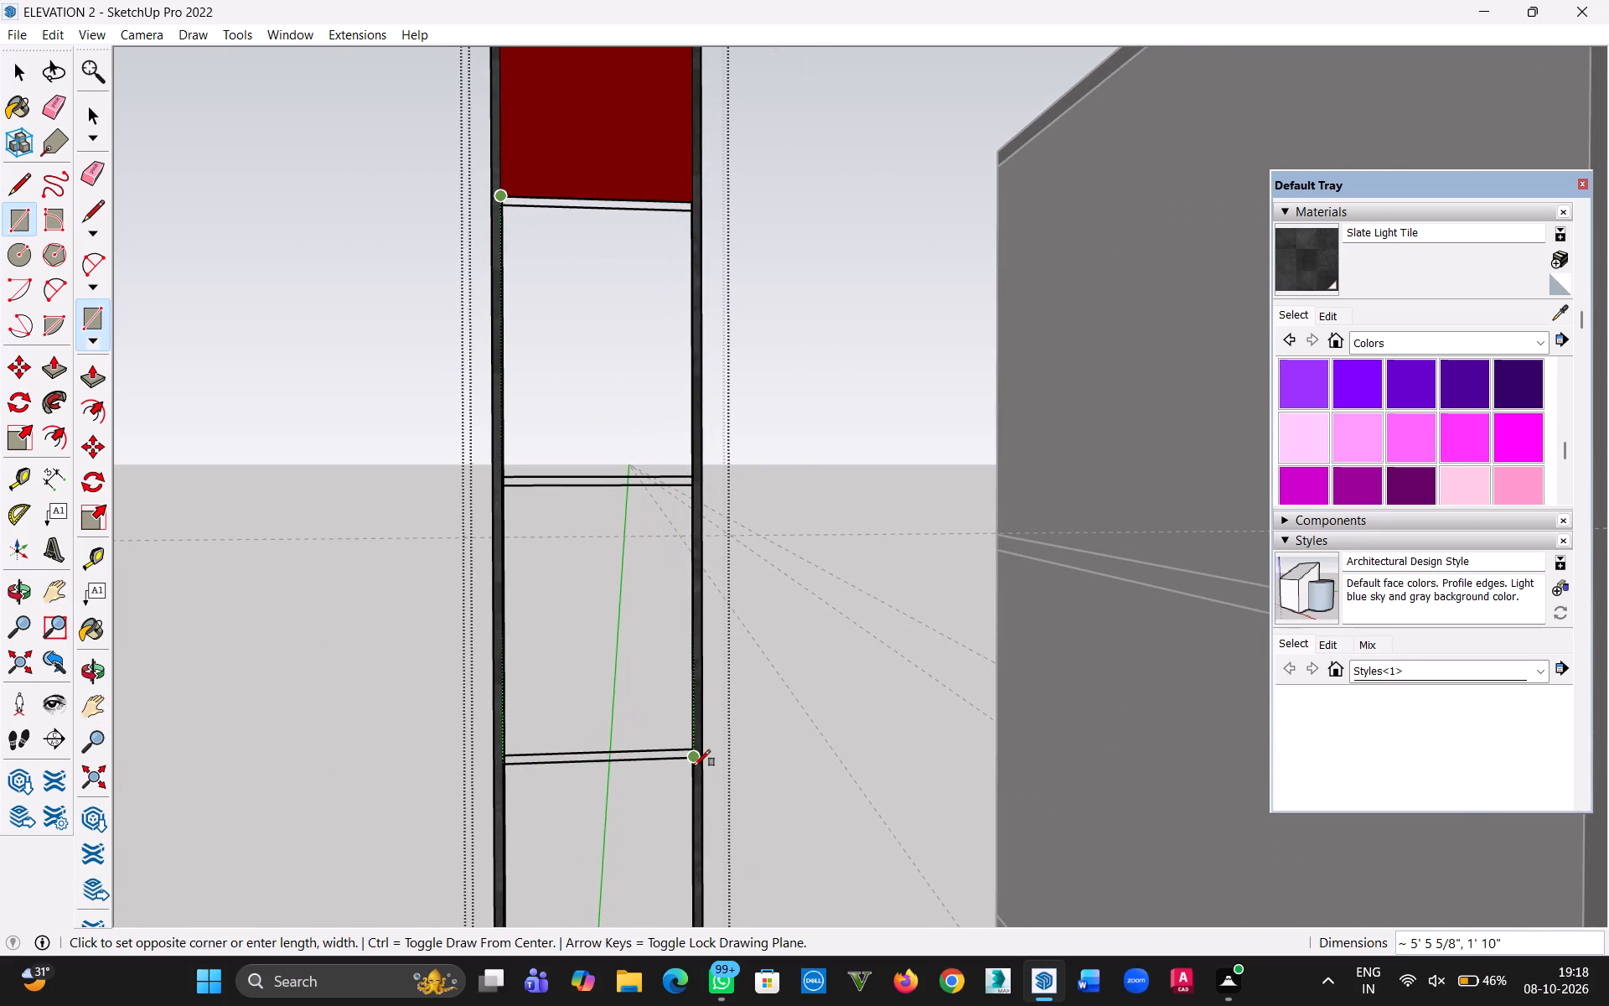
pyautogui.click(695, 766)
# Draw a rectangle about 13' 6 9/16" by 1' 10" from the fifth divider pair down to the frame's inner bottom corner.
pyautogui.scroll(-8, 677, 822)
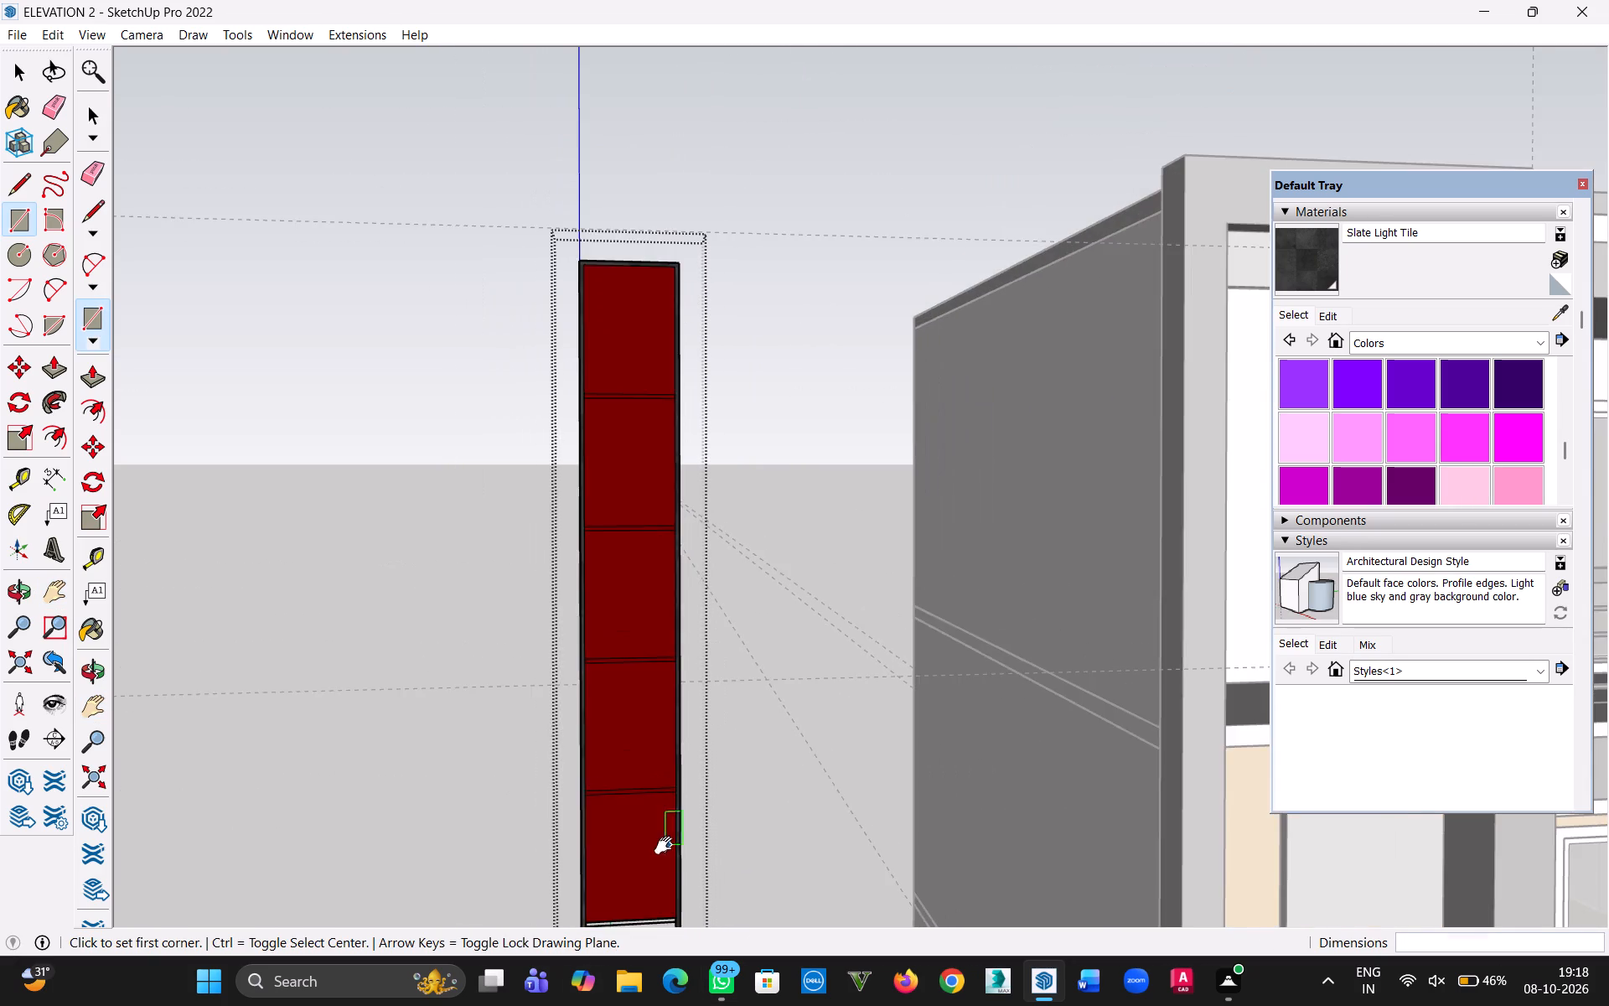
pyautogui.press('h')
pyautogui.moveTo(669, 845); pyautogui.dragTo(608, 411)
pyautogui.scroll(6, 566, 555)
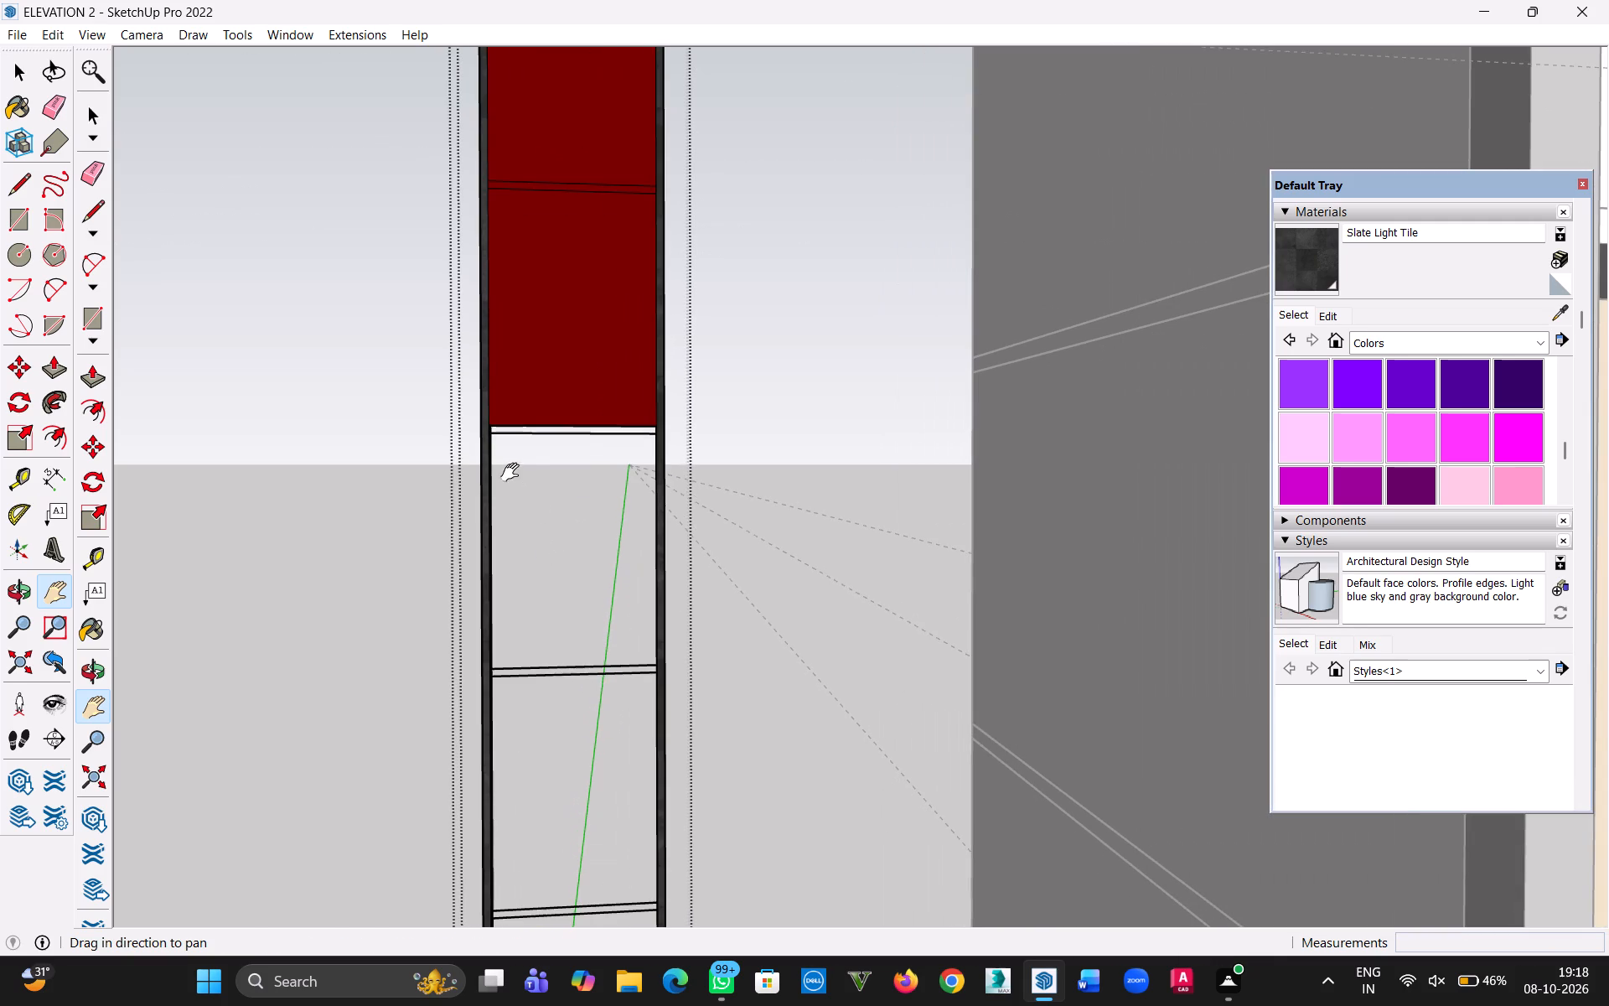
pyautogui.press('Escape')
pyautogui.press('r')
pyautogui.click(493, 423)
pyautogui.scroll(-2, 613, 697)
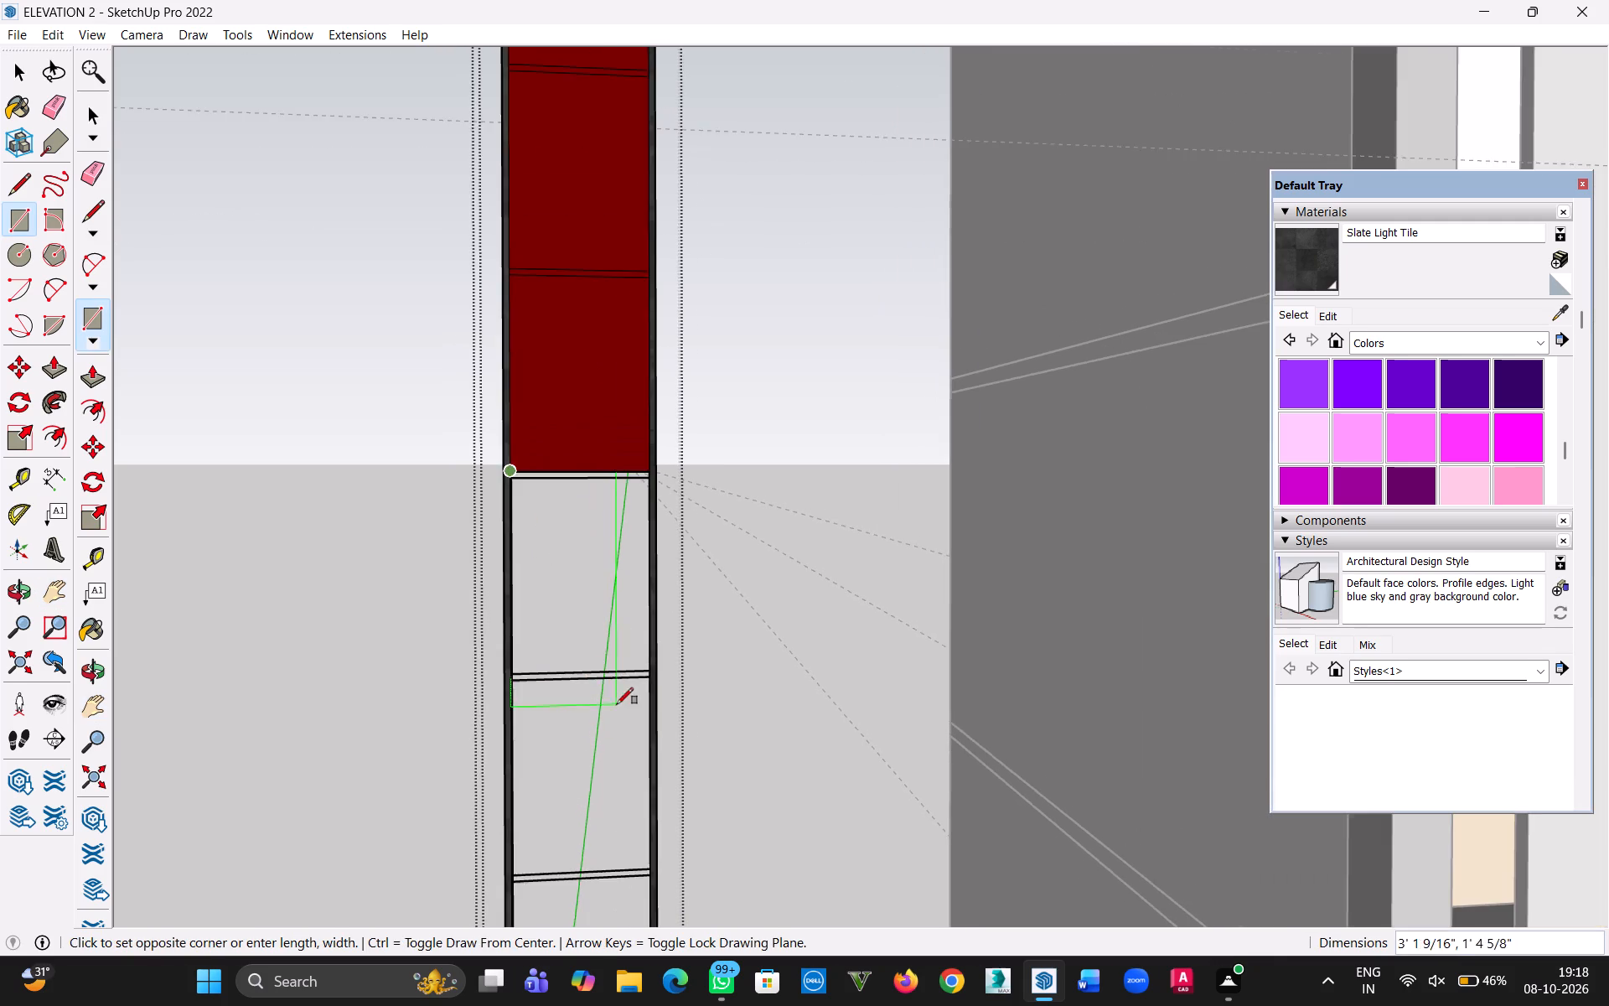
pyautogui.press('h')
pyautogui.moveTo(613, 706); pyautogui.dragTo(601, 235)
pyautogui.moveTo(520, 765); pyautogui.dragTo(536, 422)
pyautogui.press('Escape')
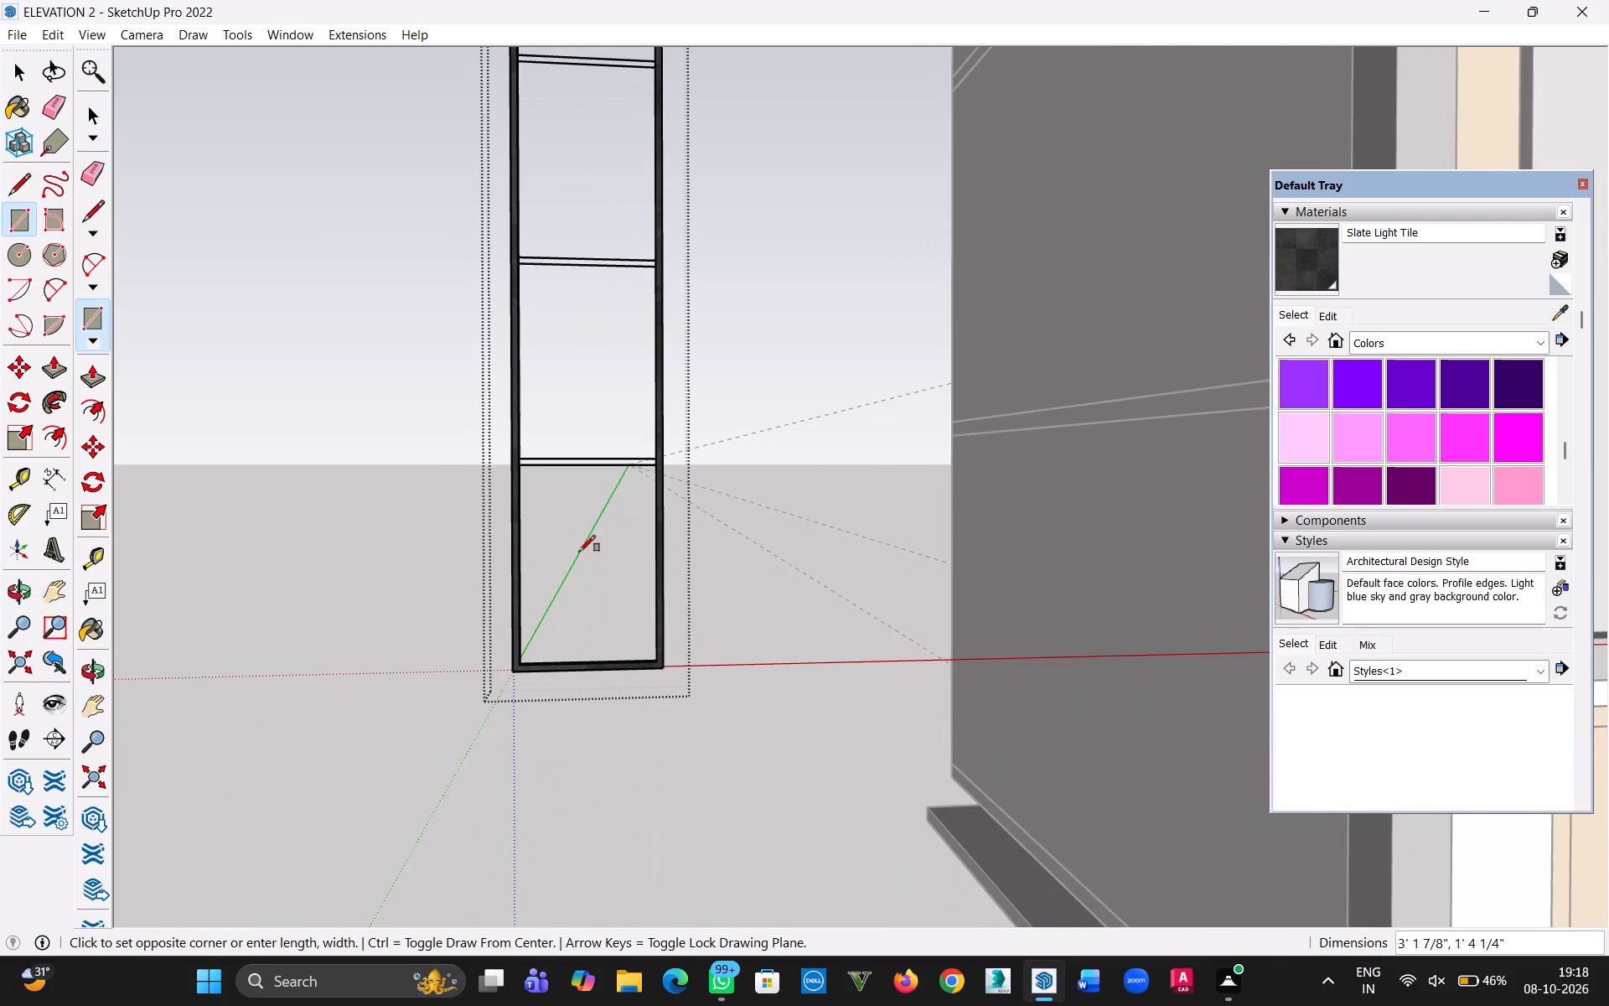
pyautogui.scroll(9, 654, 628)
pyautogui.click(656, 691)
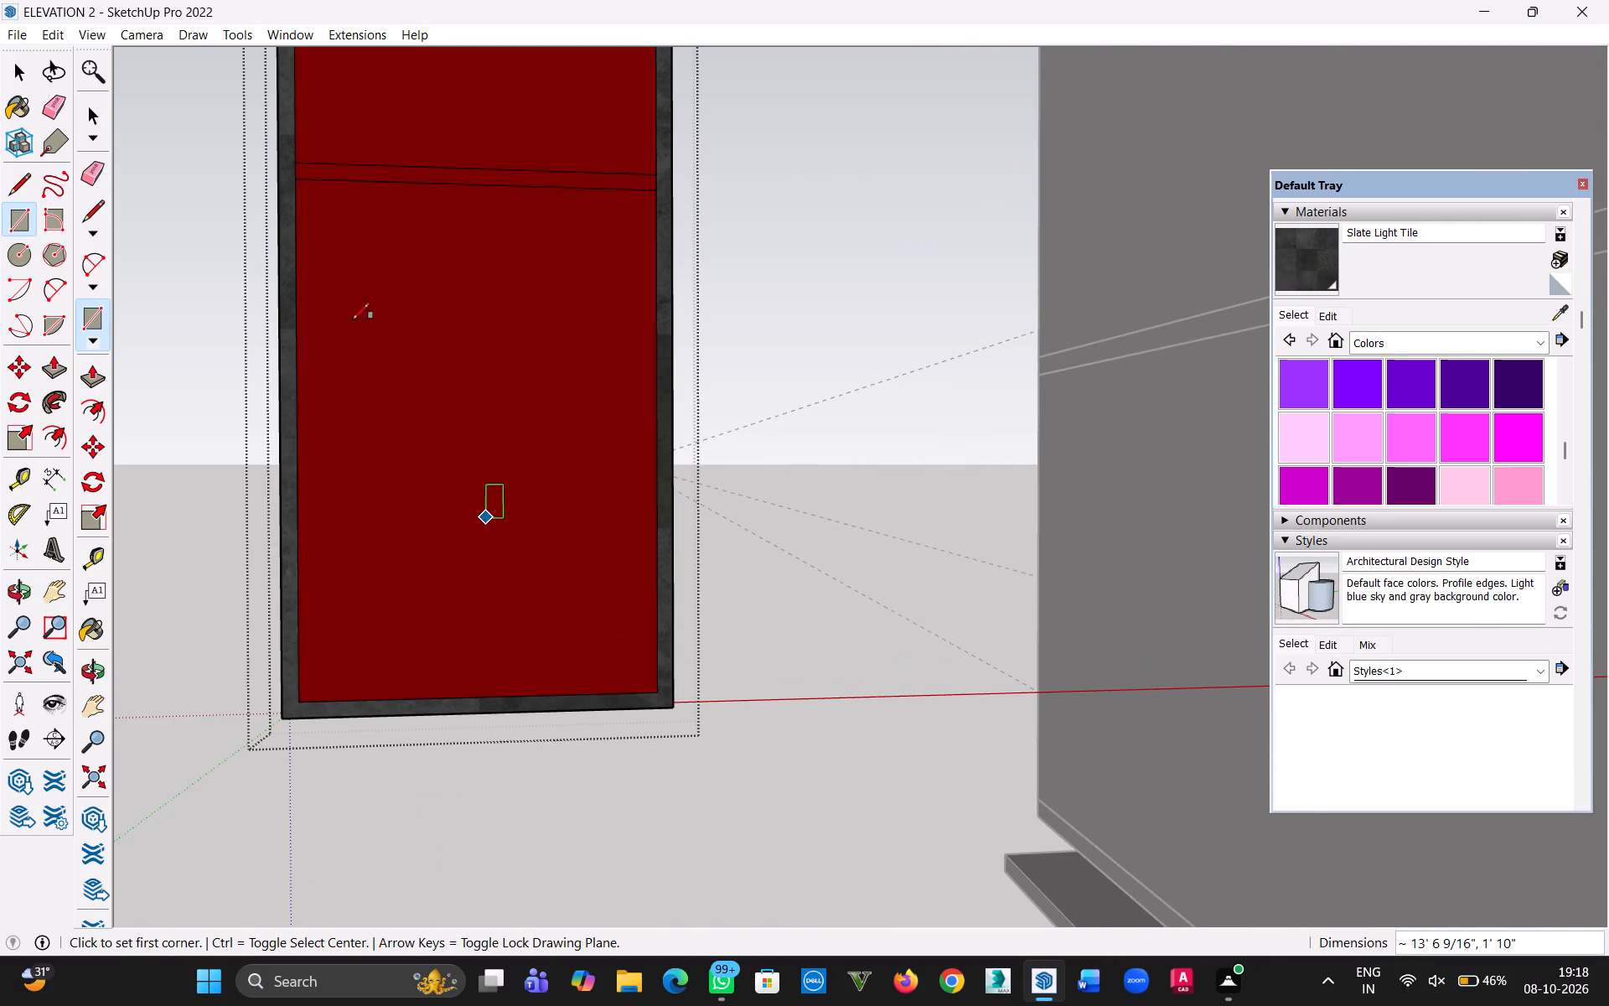
# Examine the filled openings and dividers of the tall frame over its full height from the opposite side.
pyautogui.click(18, 73)
pyautogui.click(446, 352)
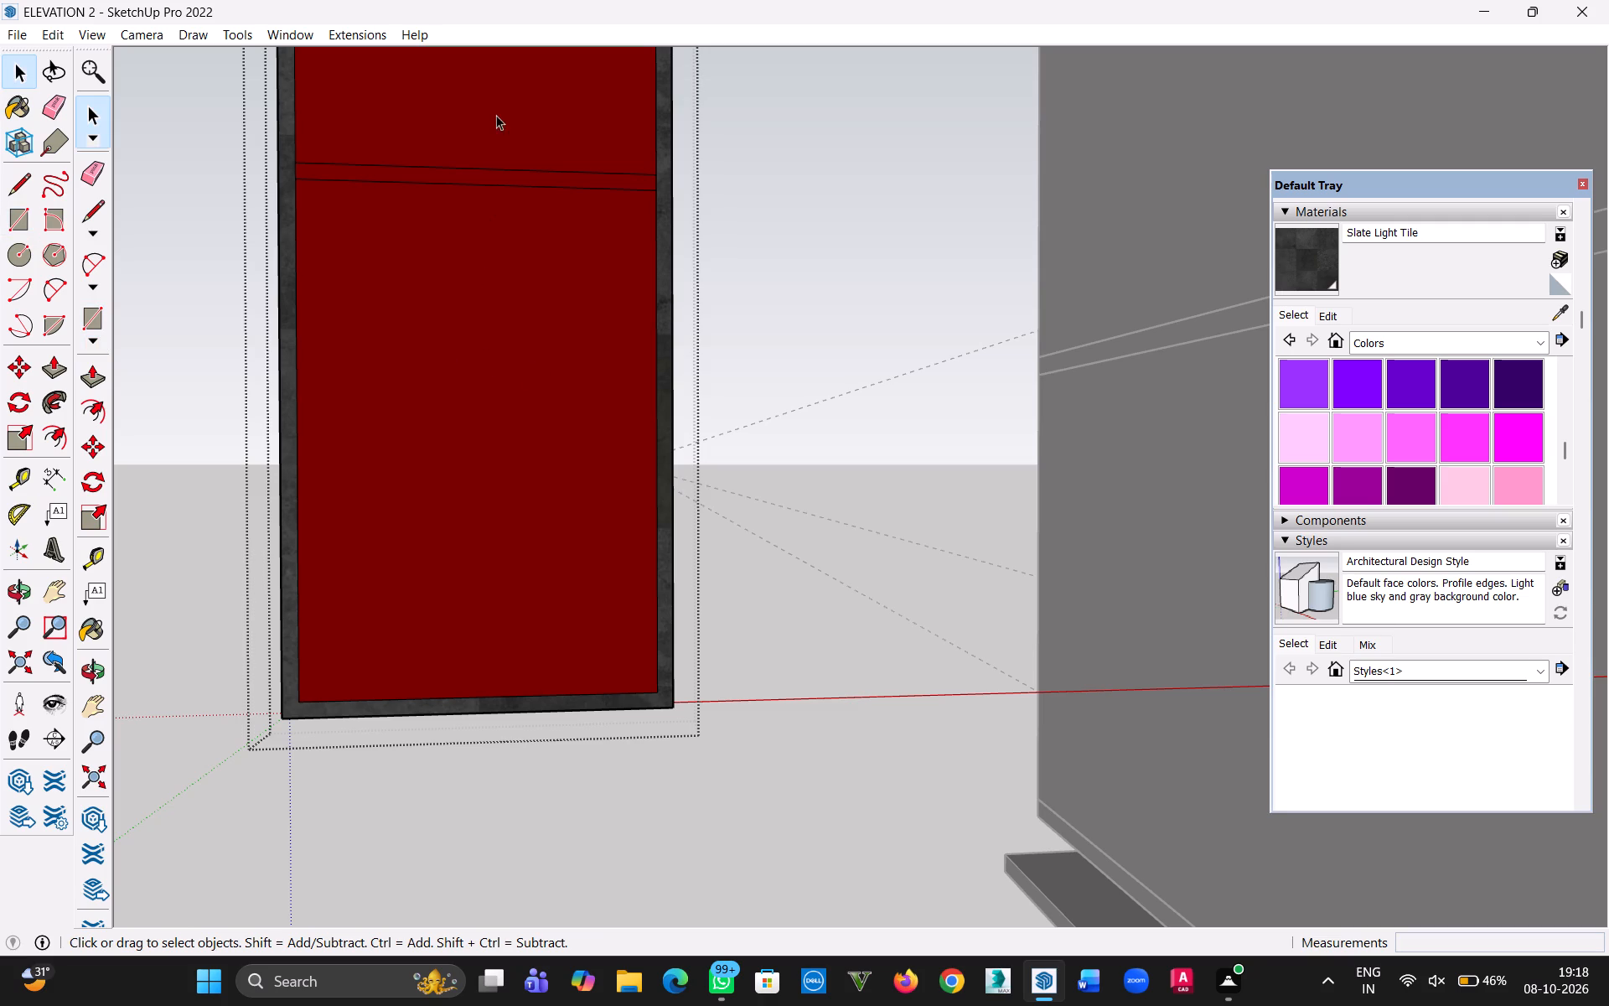
pyautogui.click(495, 101)
pyautogui.moveTo(799, 401); pyautogui.dragTo(823, 533, button='middle')
pyautogui.scroll(-8, 761, 556)
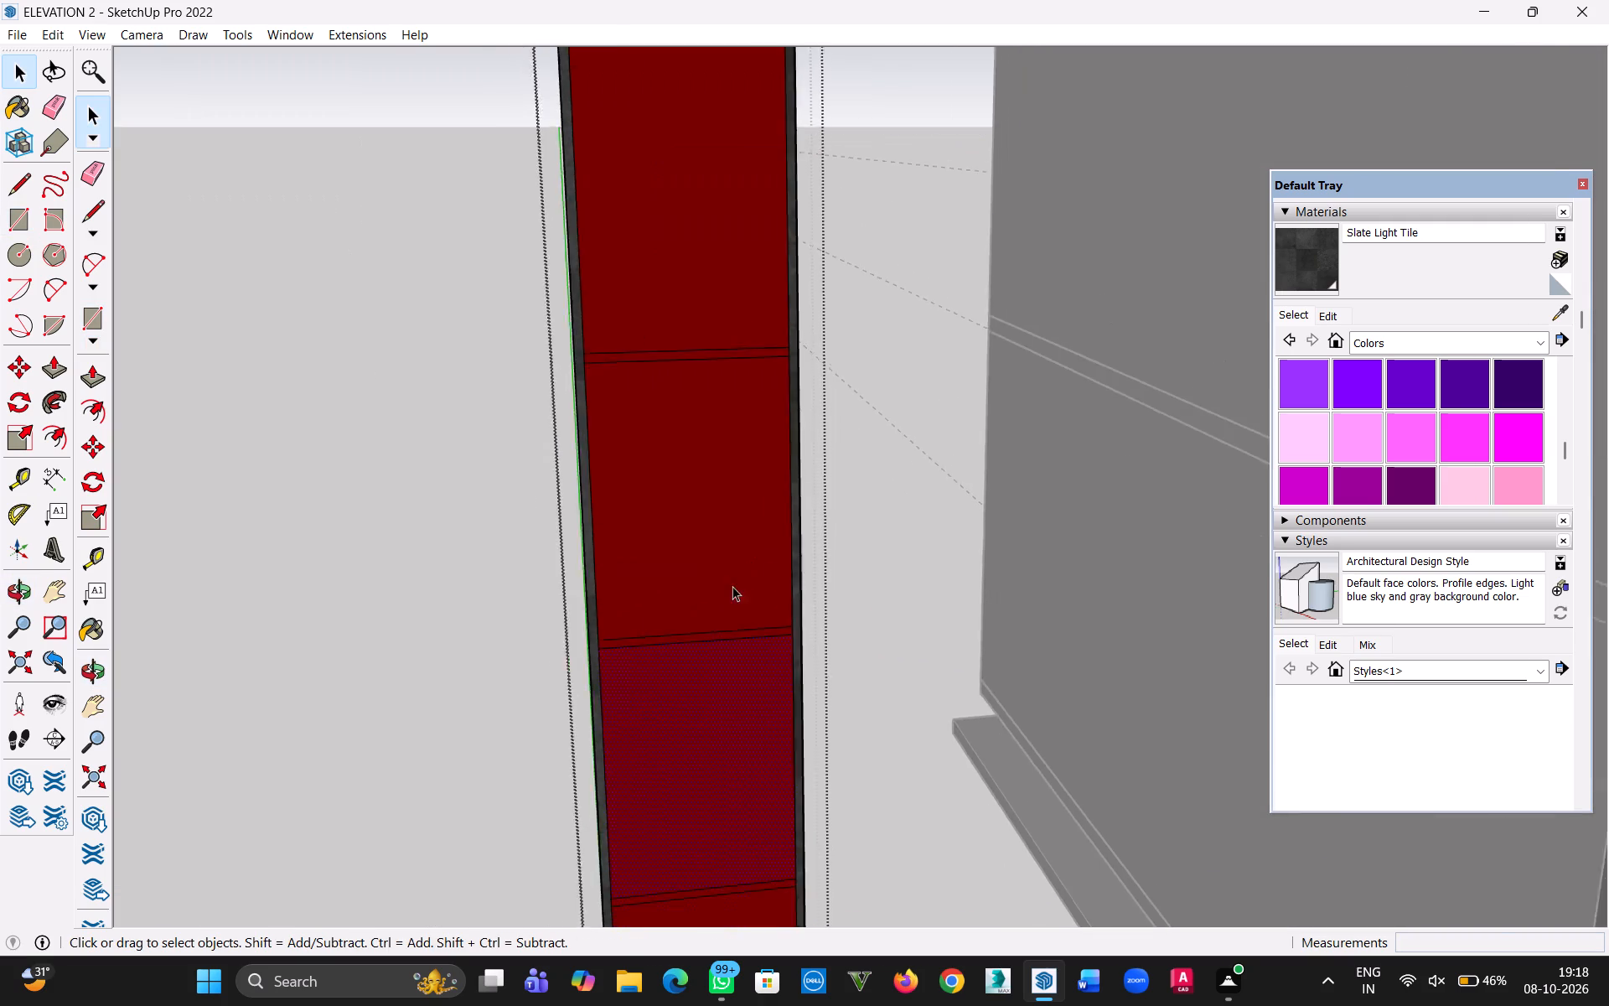
pyautogui.scroll(-13, 732, 586)
pyautogui.moveTo(584, 585); pyautogui.dragTo(1476, 715, button='middle')
pyautogui.scroll(-1, 700, 614)
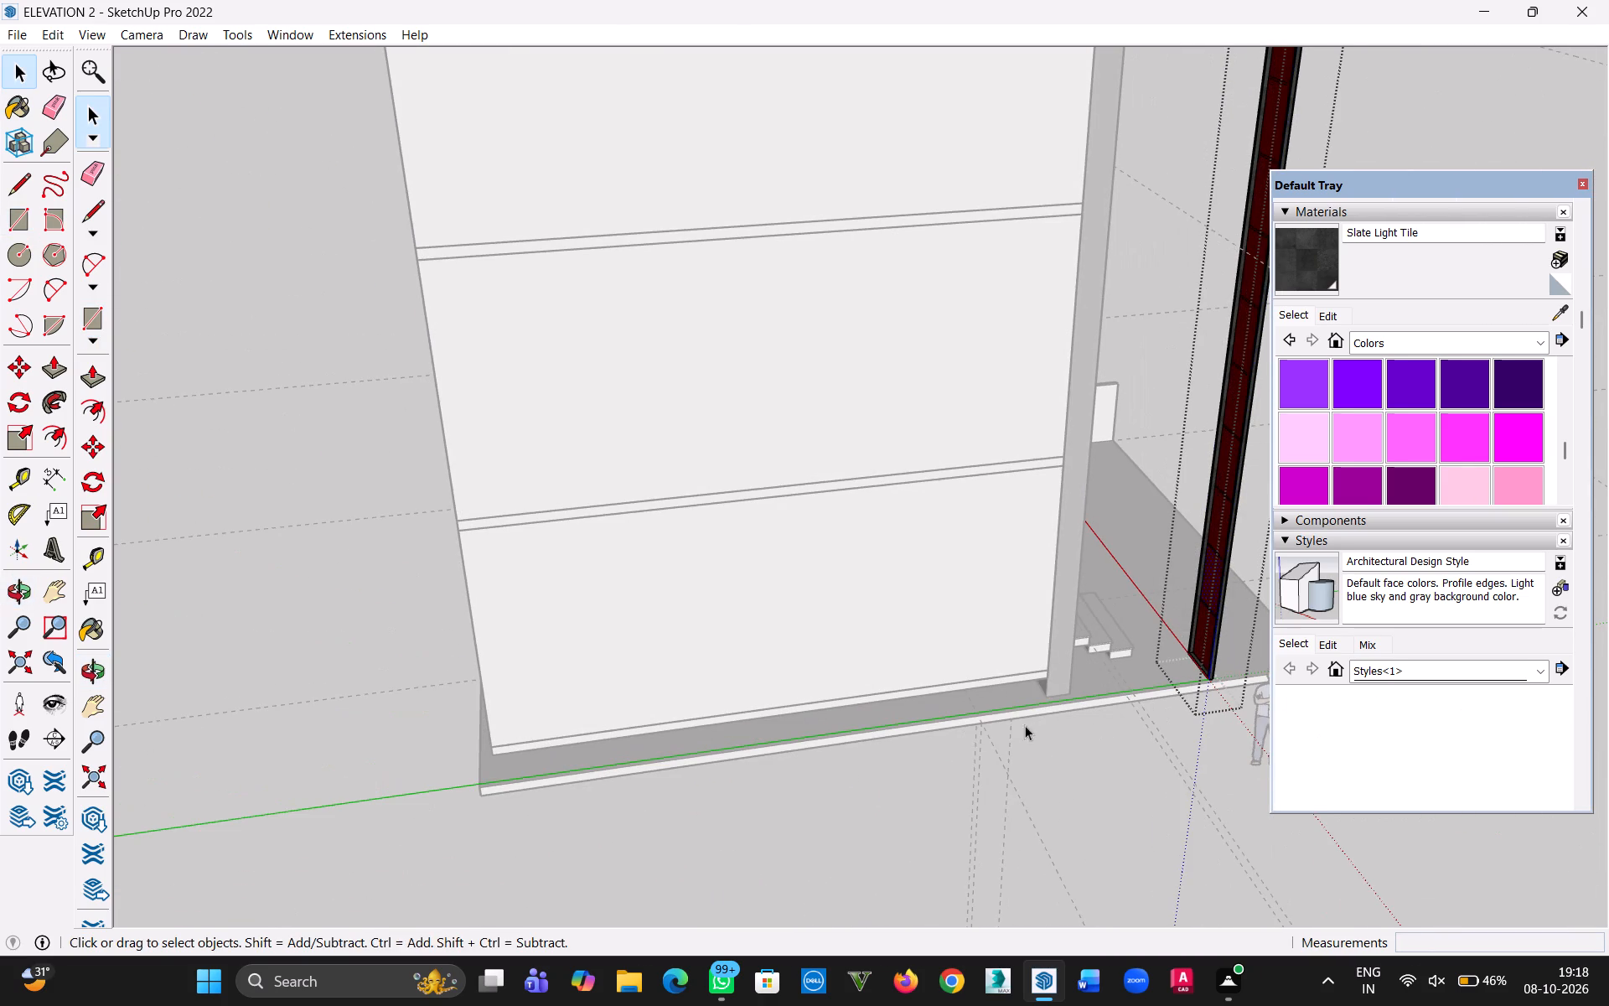
pyautogui.press('h')
pyautogui.moveTo(943, 752); pyautogui.dragTo(487, 894)
pyautogui.moveTo(697, 718); pyautogui.dragTo(1095, 687, button='middle')
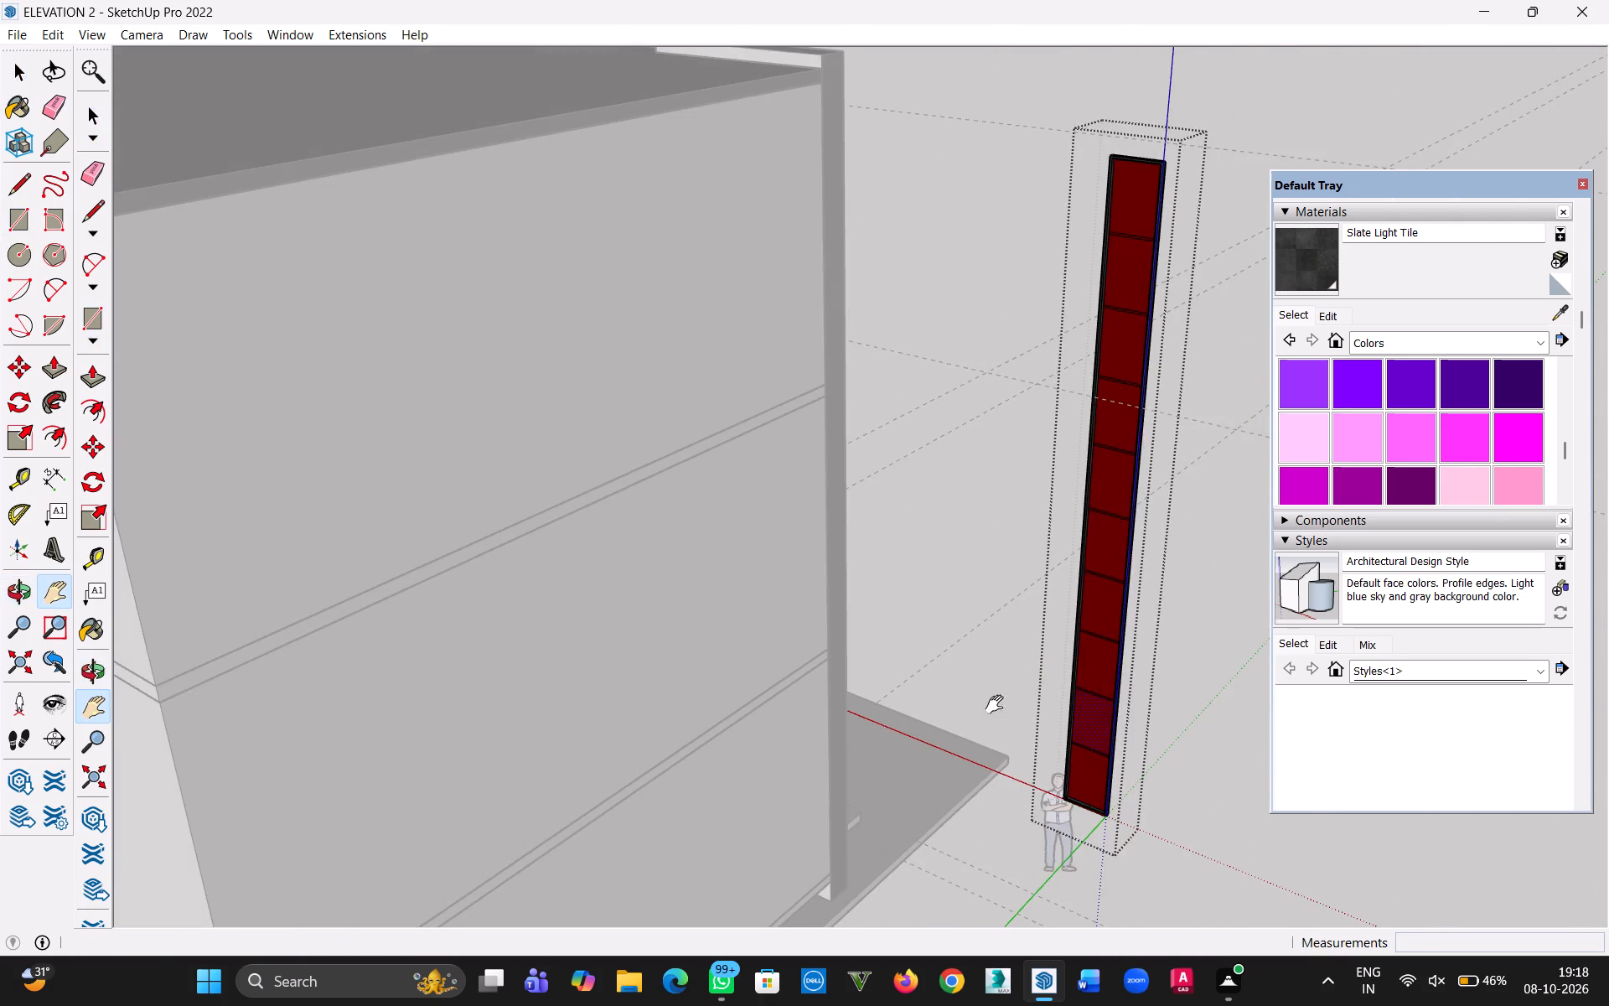
pyautogui.moveTo(987, 691); pyautogui.dragTo(644, 718)
pyautogui.moveTo(640, 725); pyautogui.dragTo(932, 698, button='middle')
pyautogui.click(943, 684)
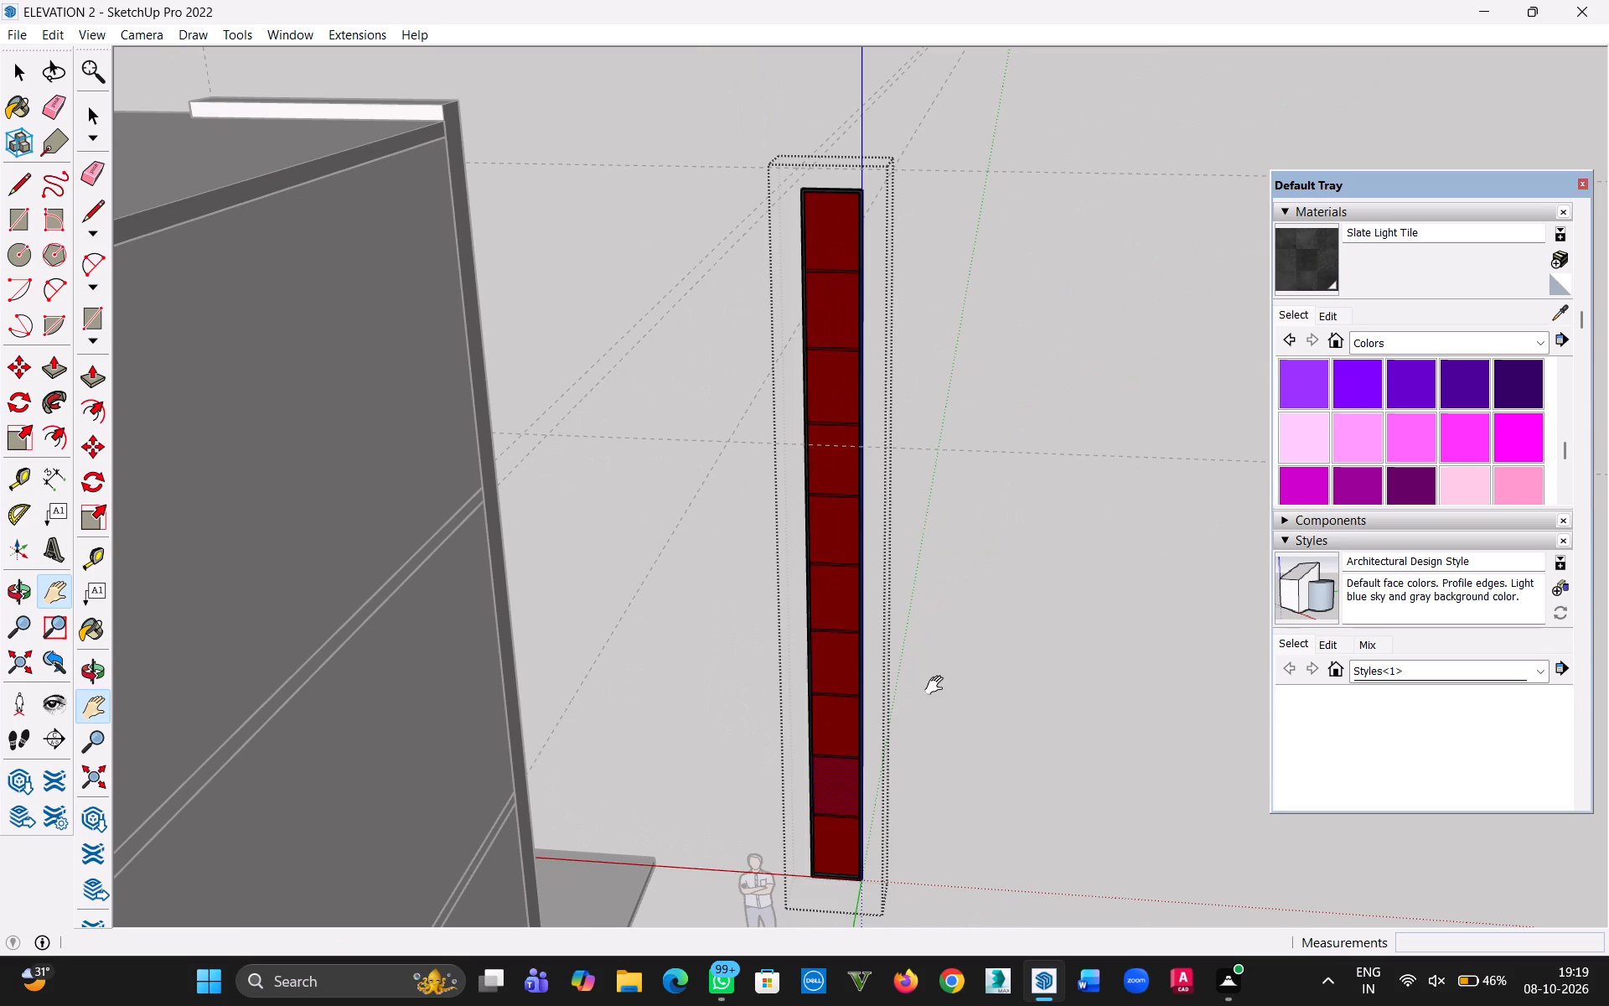
pyautogui.scroll(5, 652, 355)
pyautogui.scroll(2, 456, 236)
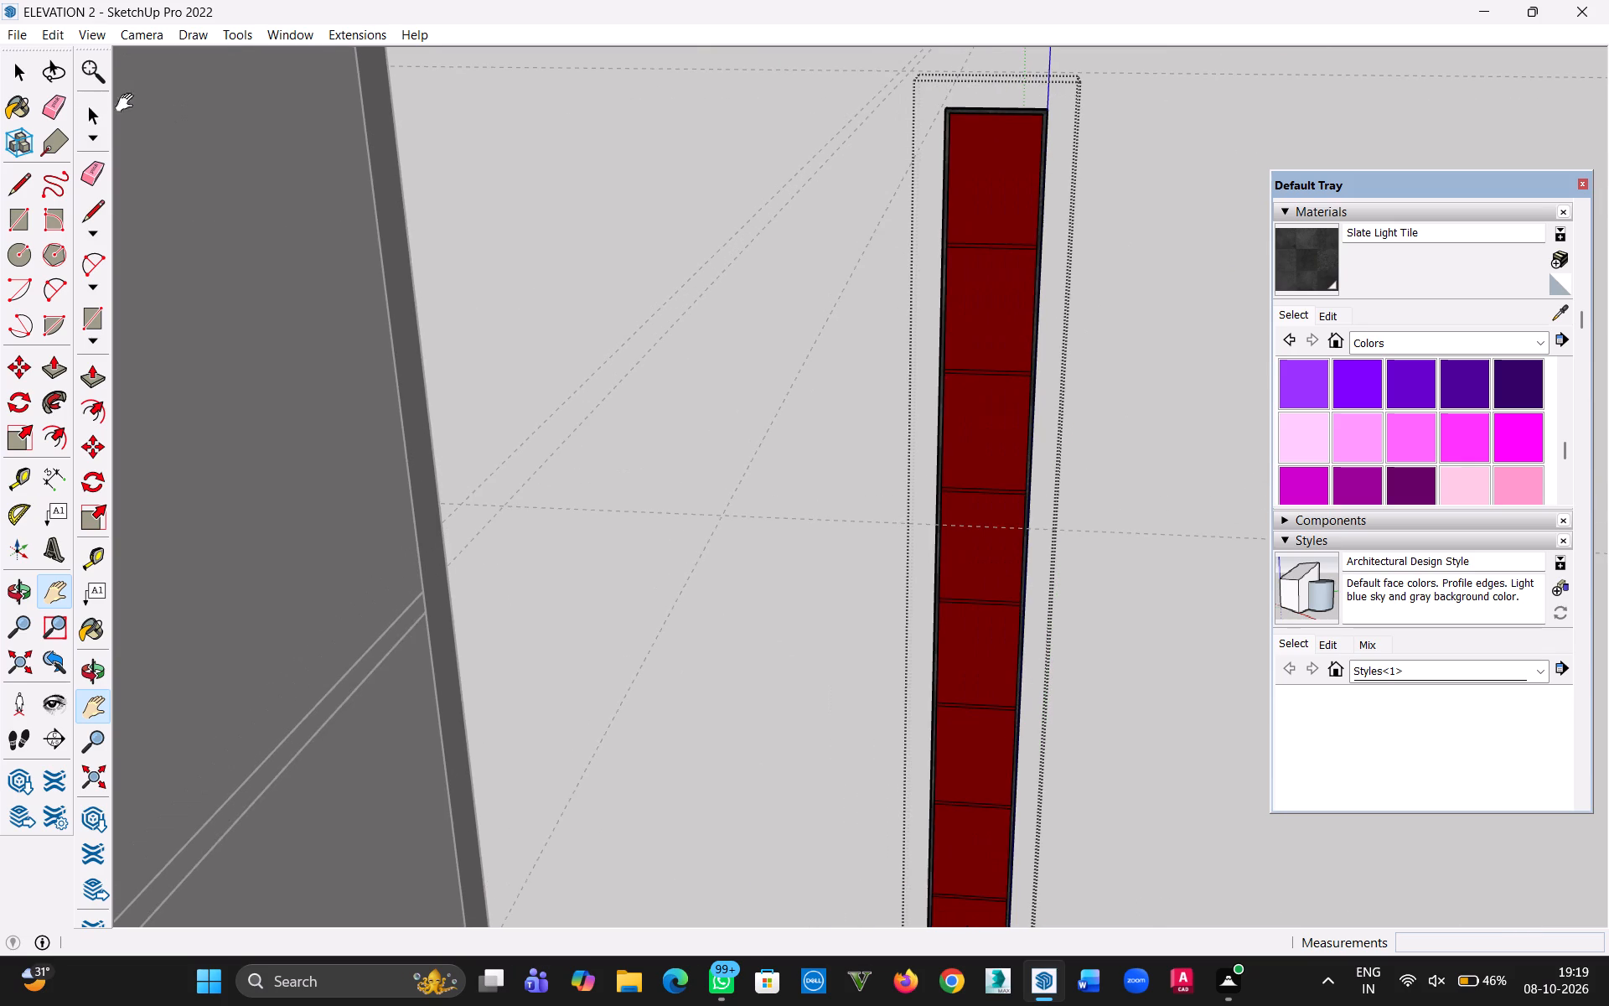
# Reopen the tall frame group and delete the faces filling its seven upper openings, keeping the narrow divider strips.
pyautogui.click(20, 71)
pyautogui.click(671, 275)
pyautogui.click(987, 215)
pyautogui.doubleClick(986, 215)
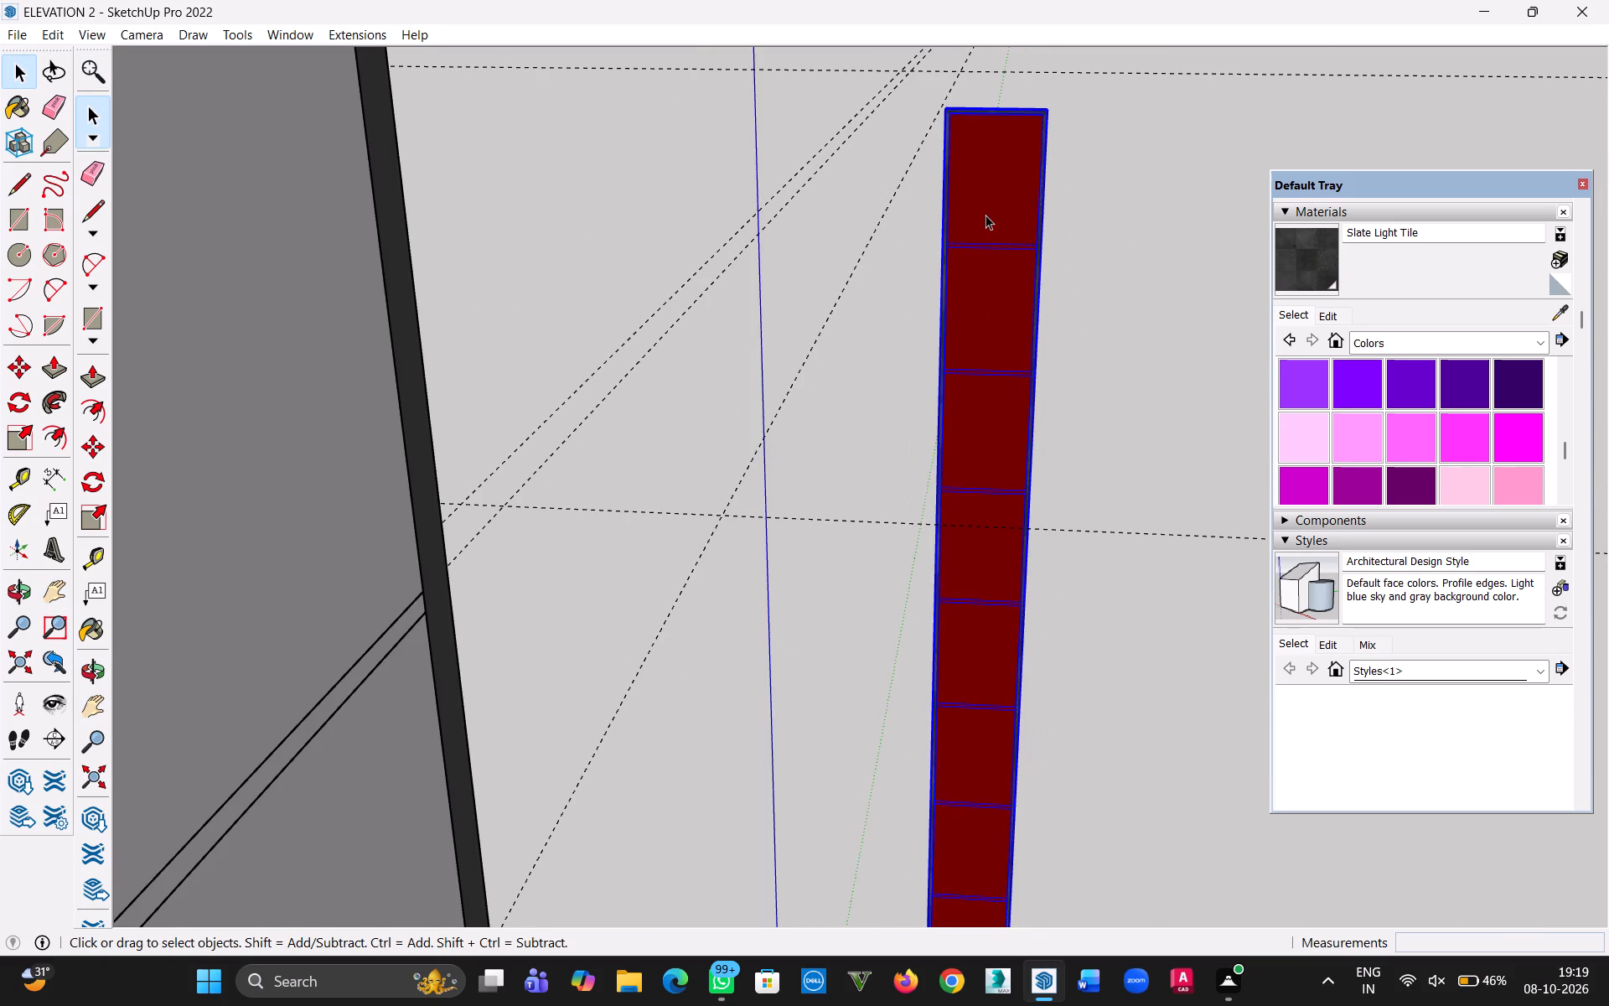
pyautogui.click(994, 191)
pyautogui.press('Delete')
pyautogui.click(989, 304)
pyautogui.press('Delete')
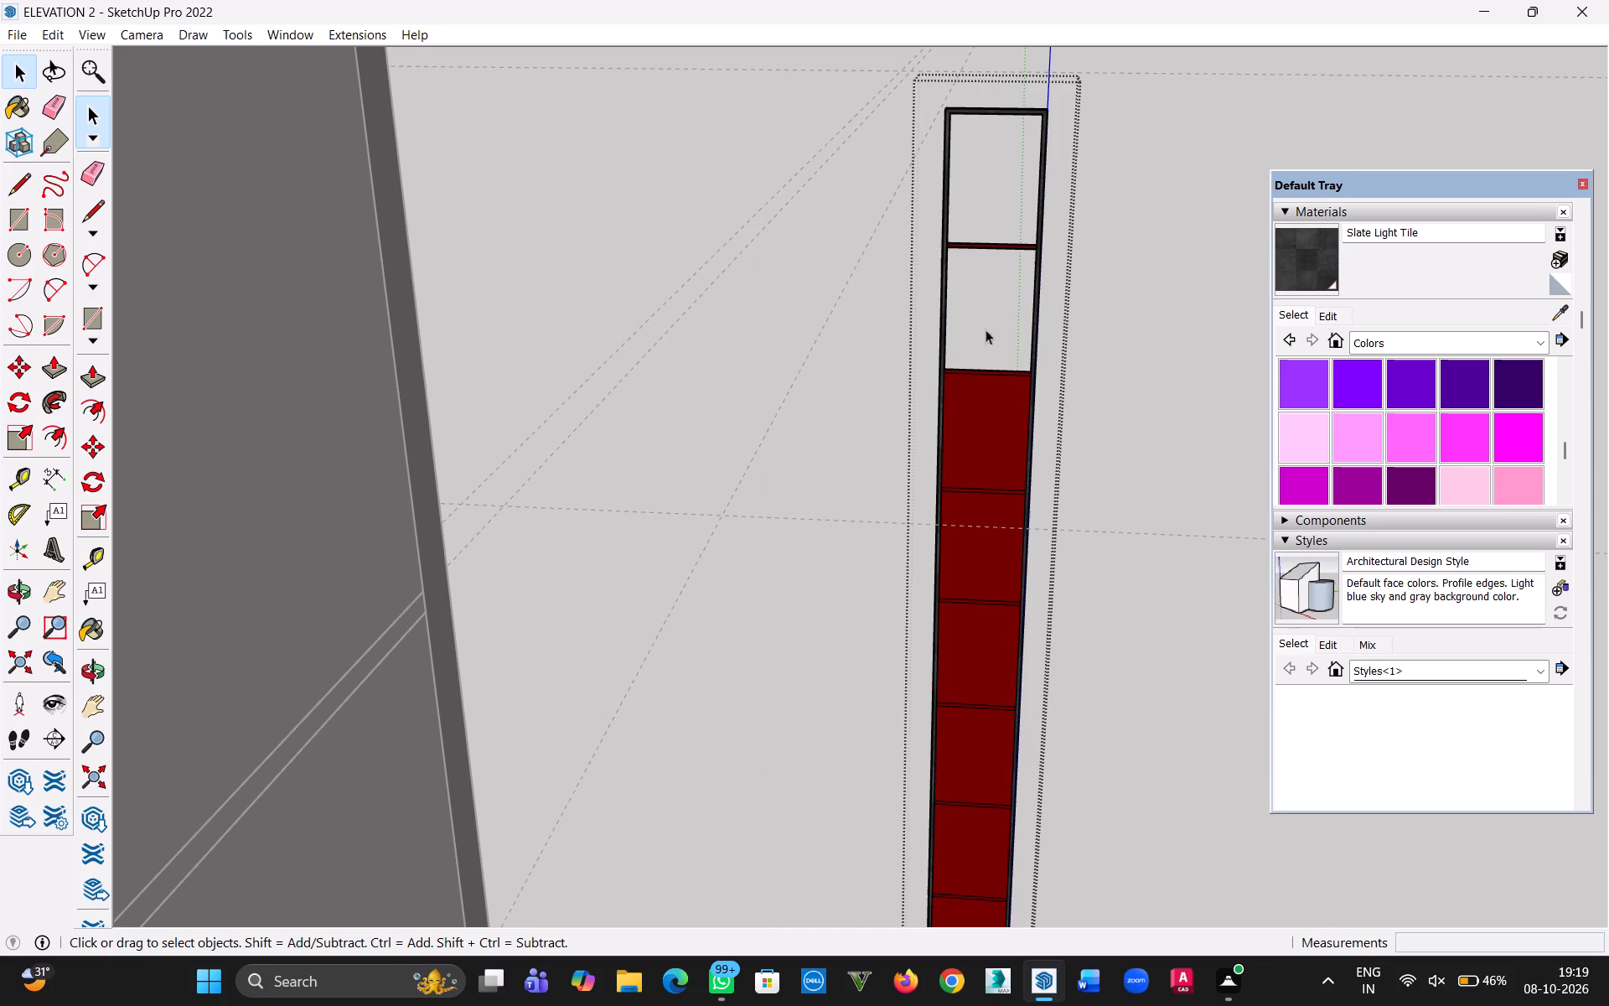
pyautogui.click(984, 405)
pyautogui.press('Delete')
pyautogui.click(984, 550)
pyautogui.press('Delete')
pyautogui.click(980, 647)
pyautogui.press('Delete')
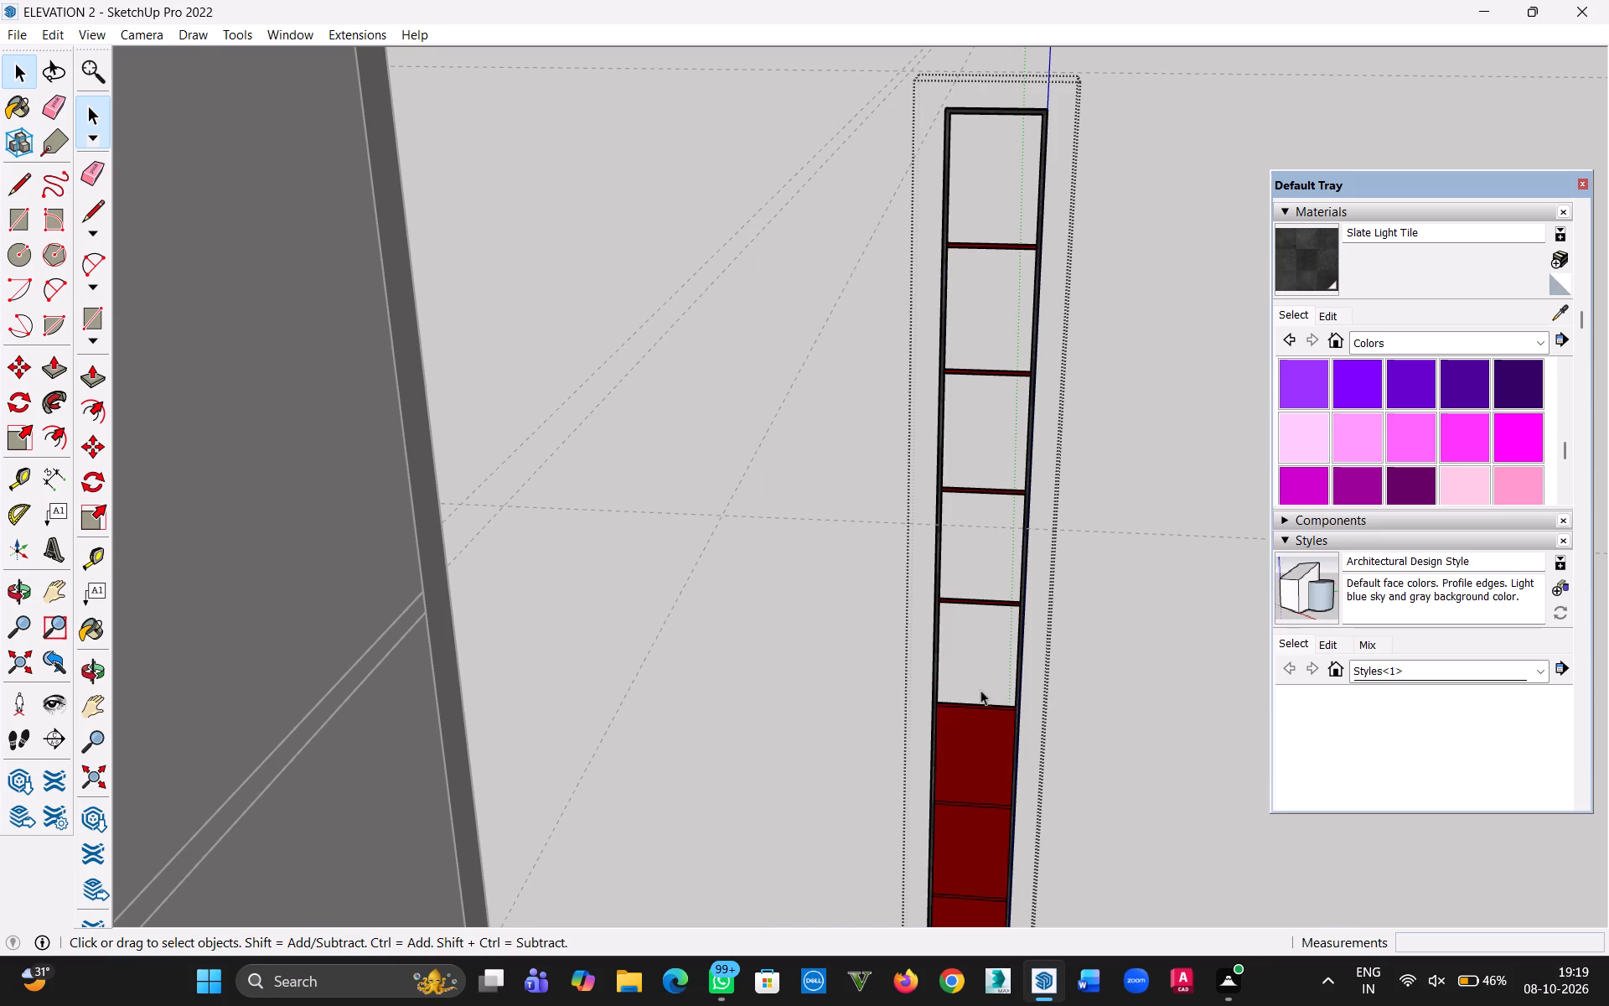
pyautogui.click(971, 743)
pyautogui.press('Delete')
pyautogui.click(970, 847)
pyautogui.press('Delete')
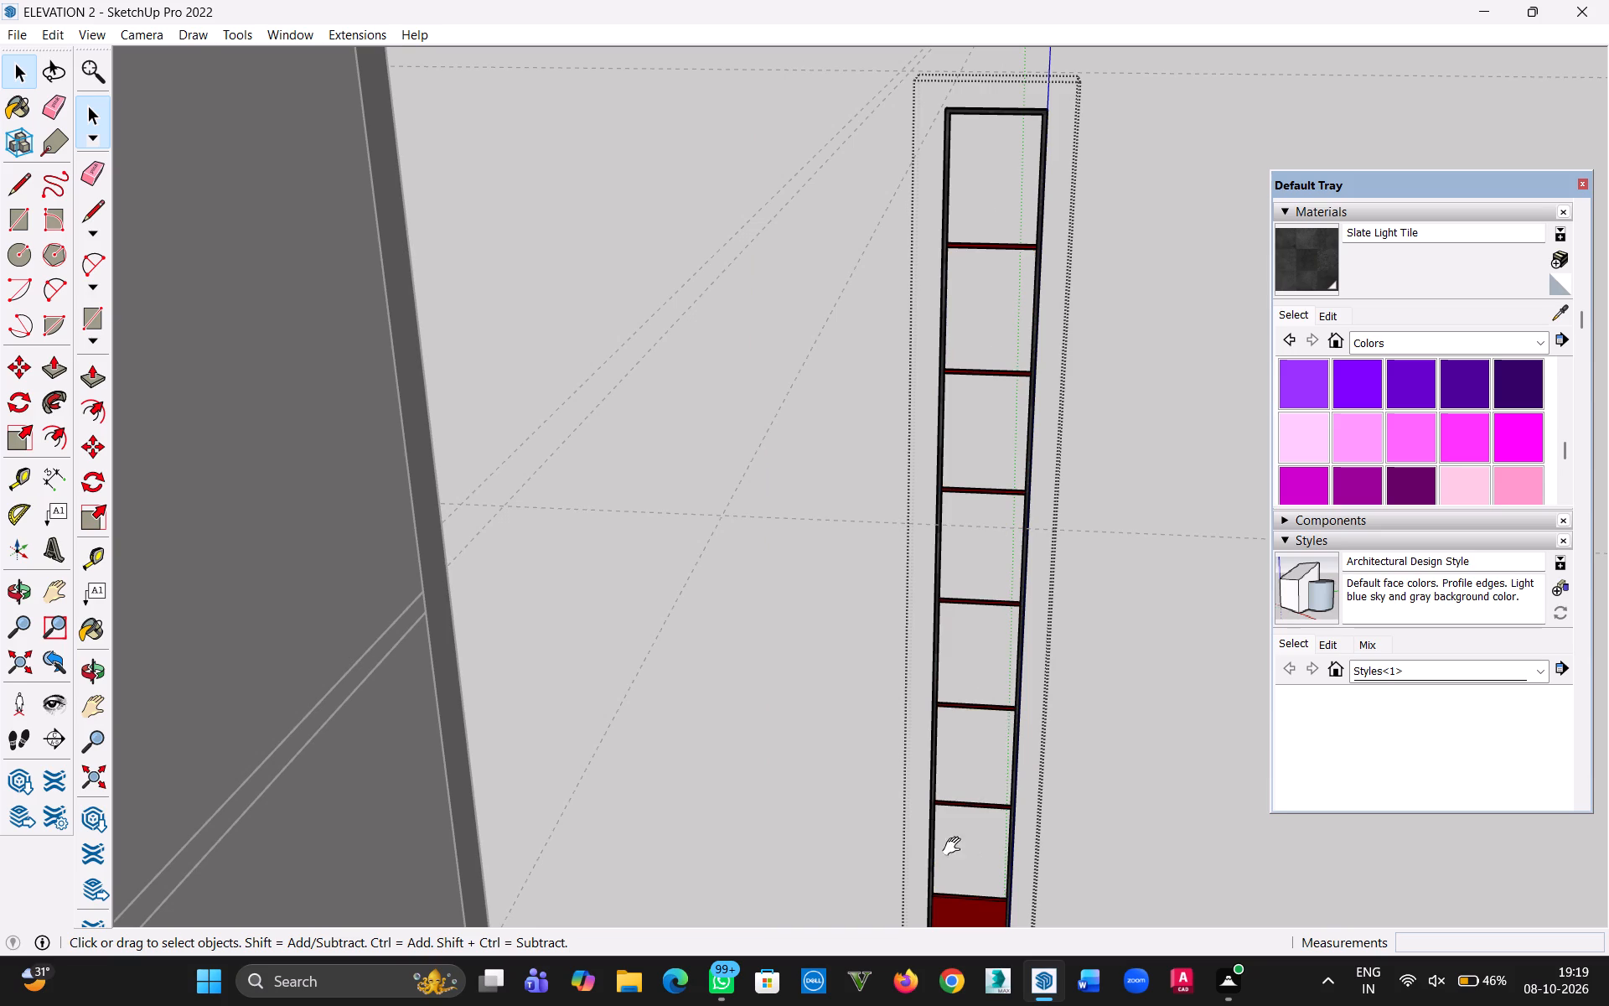
# Delete the faces filling the three lowest openings of the tall frame, keeping the divider strips.
pyautogui.press('h')
pyautogui.moveTo(940, 830); pyautogui.dragTo(856, 355)
pyautogui.press('Escape')
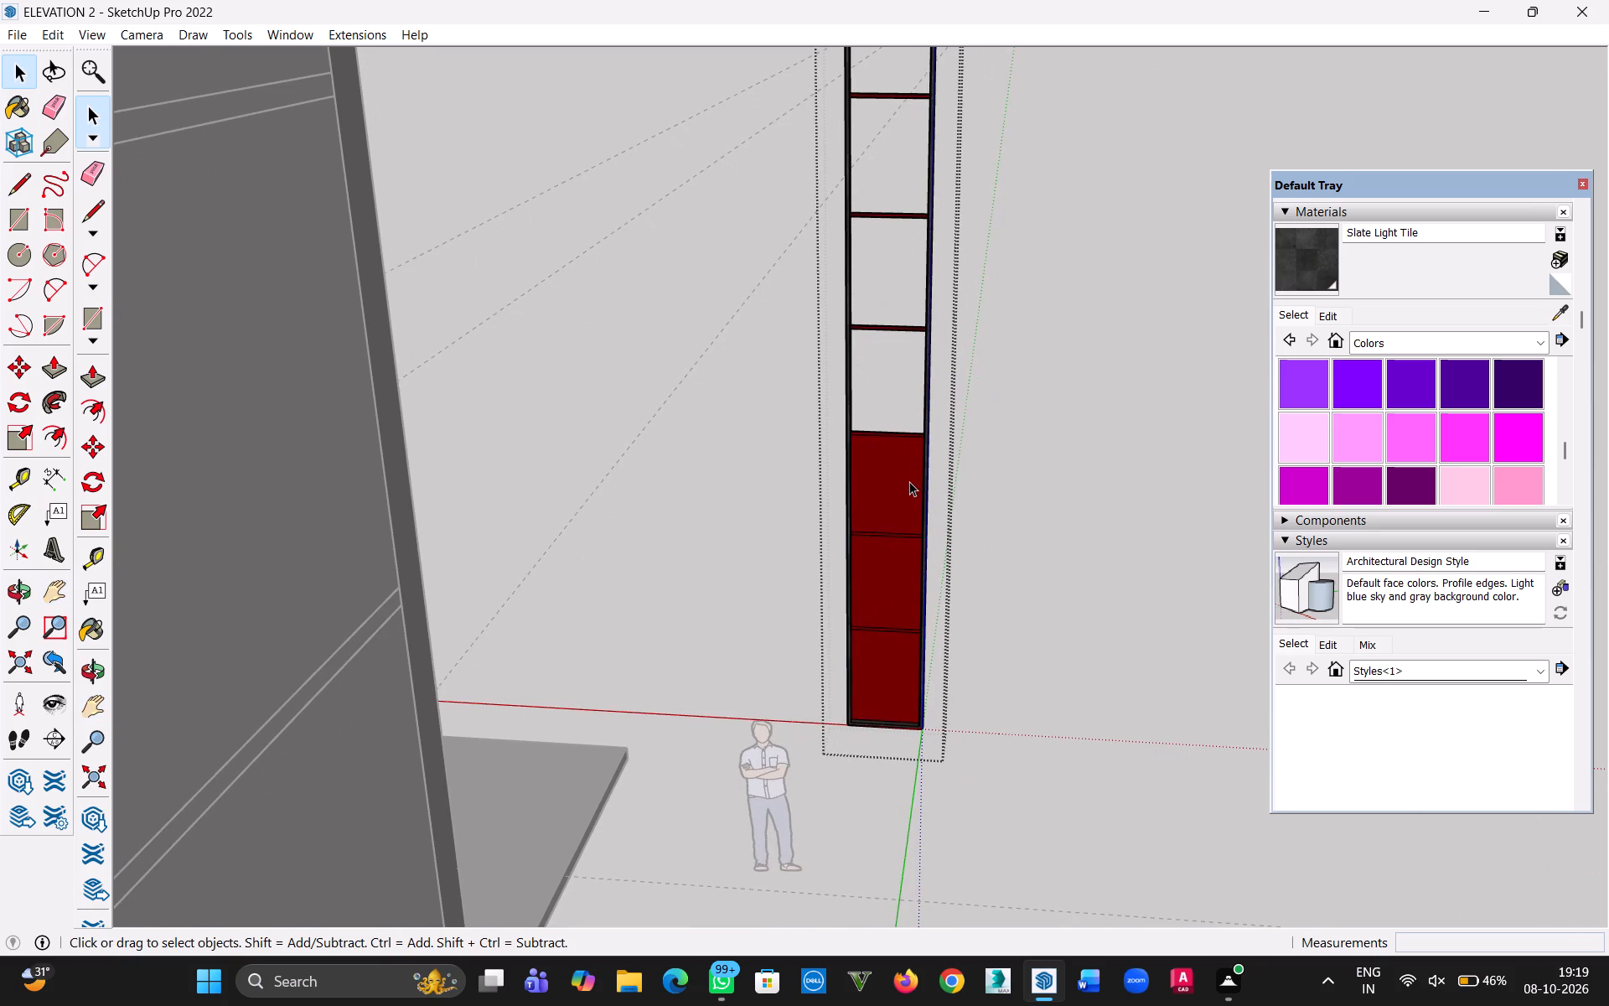
pyautogui.click(909, 481)
pyautogui.press('Delete')
pyautogui.click(898, 564)
pyautogui.press('Delete')
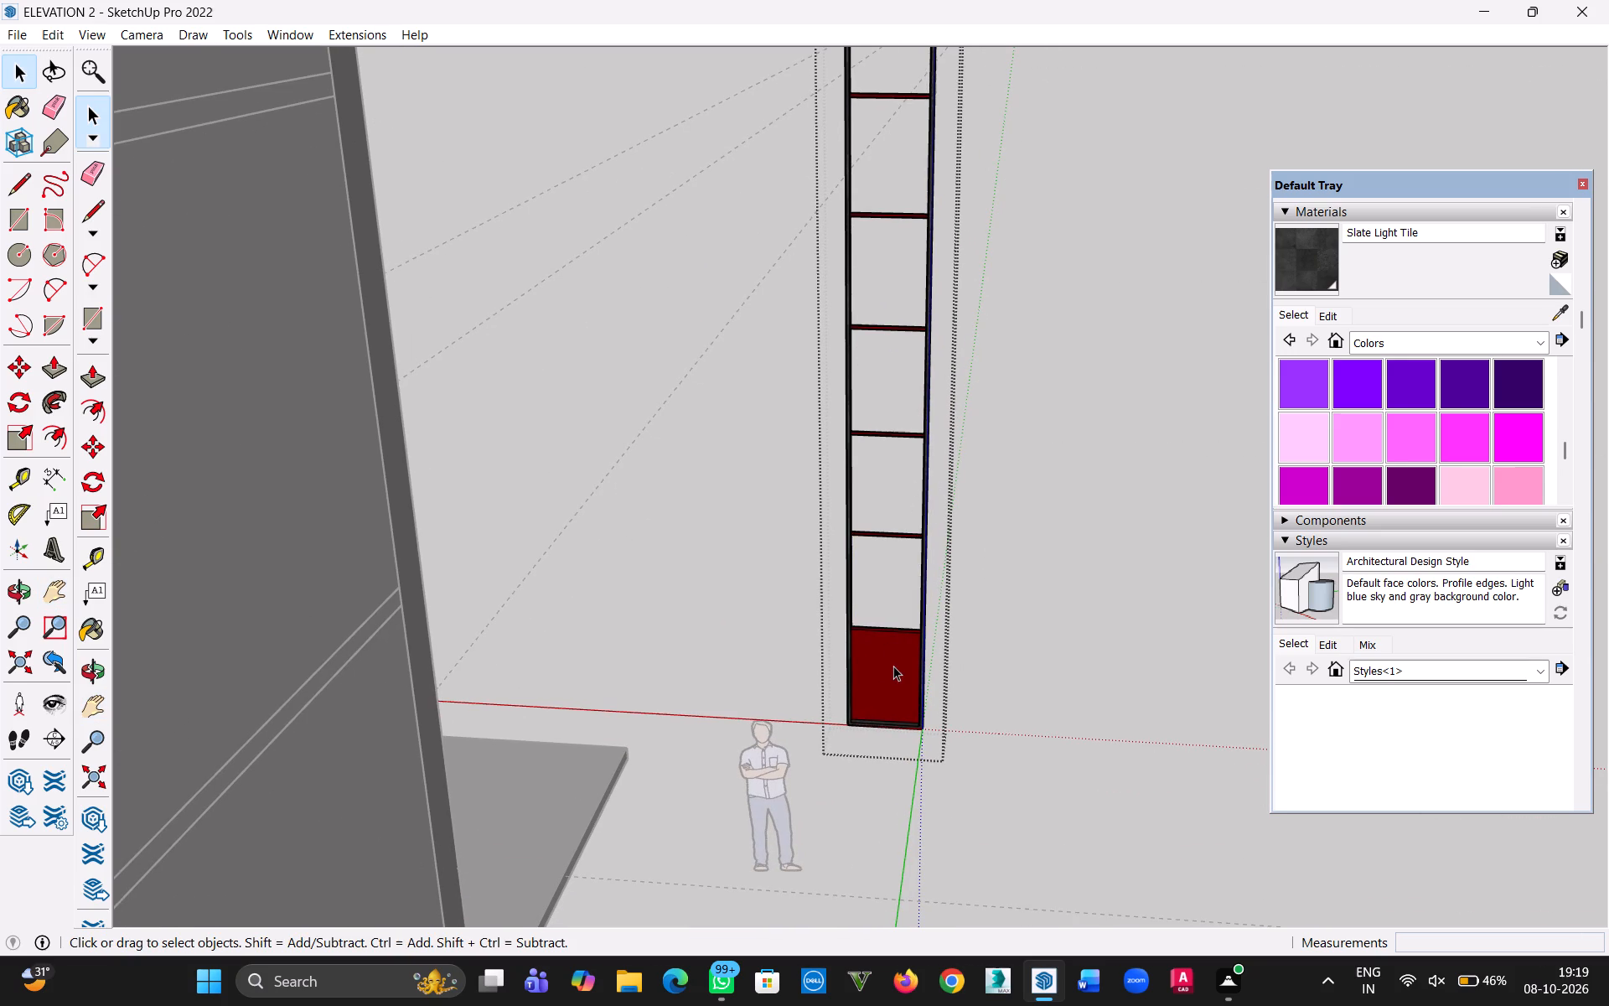
pyautogui.click(893, 666)
pyautogui.press('Delete')
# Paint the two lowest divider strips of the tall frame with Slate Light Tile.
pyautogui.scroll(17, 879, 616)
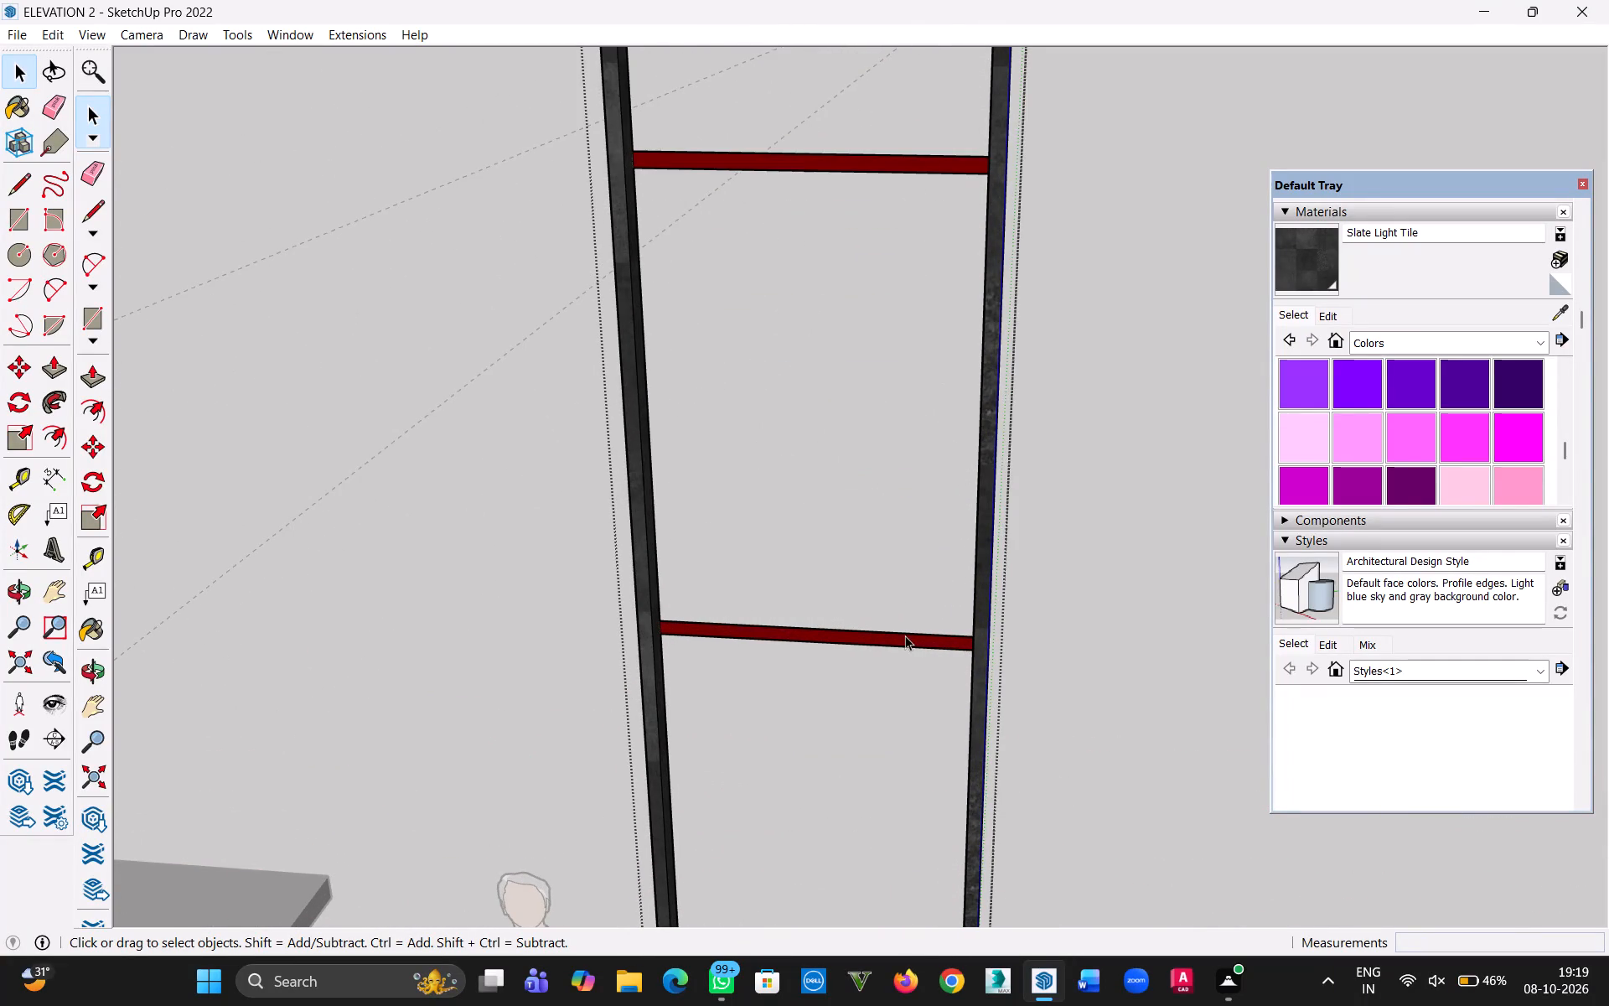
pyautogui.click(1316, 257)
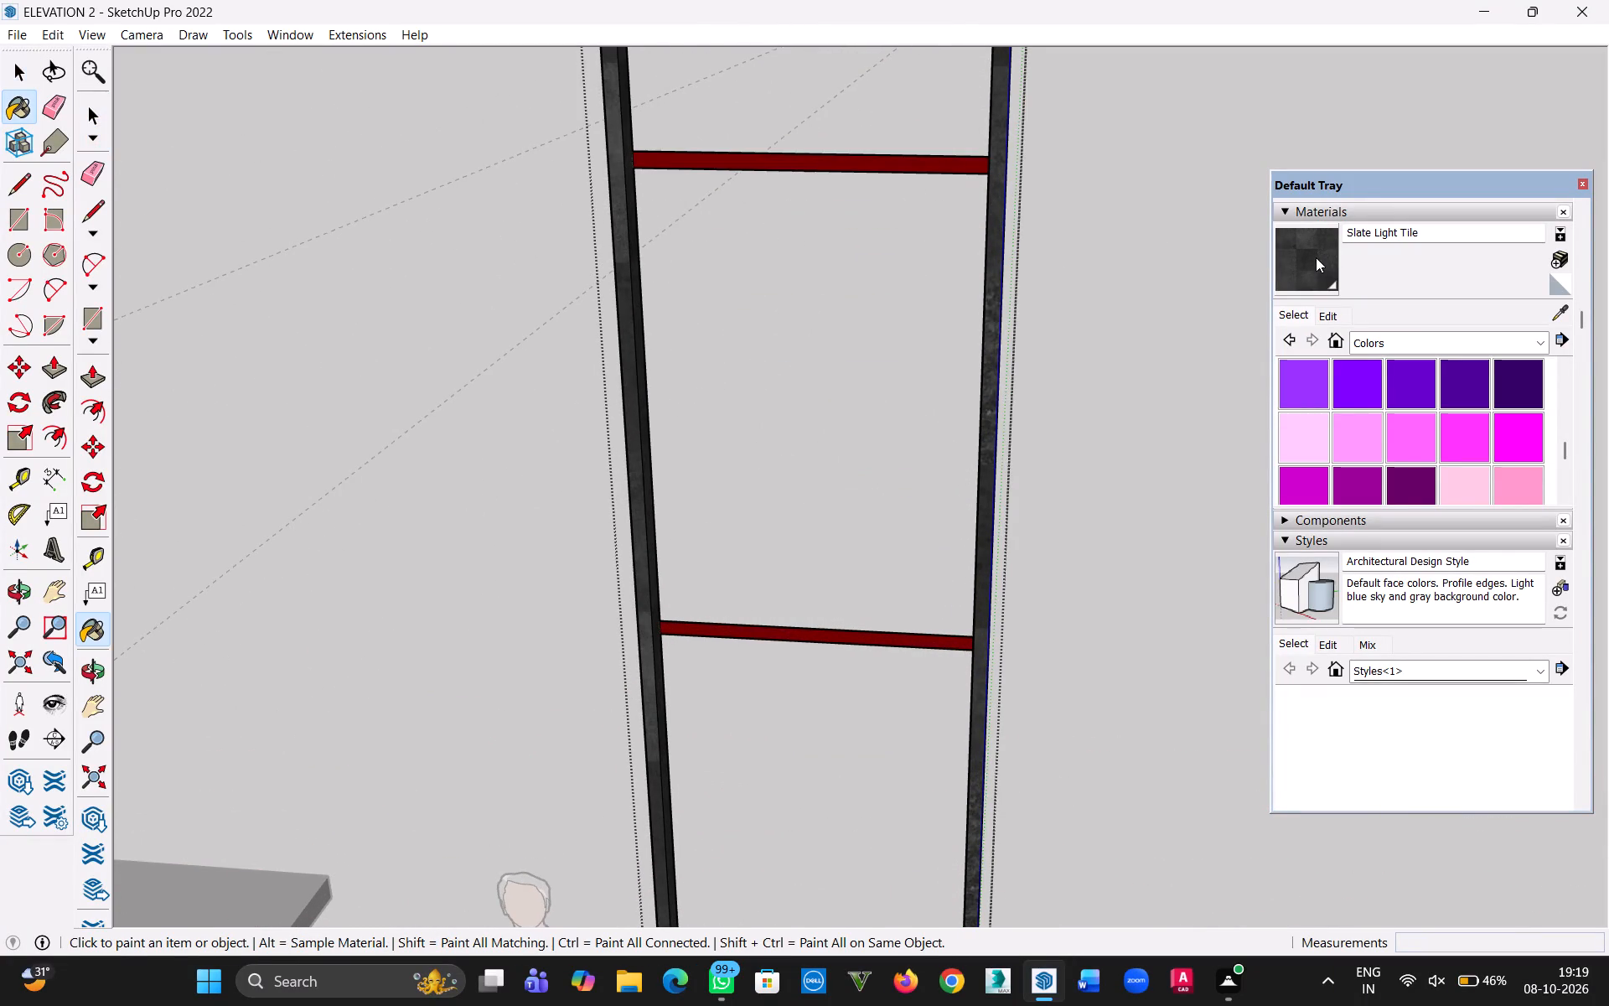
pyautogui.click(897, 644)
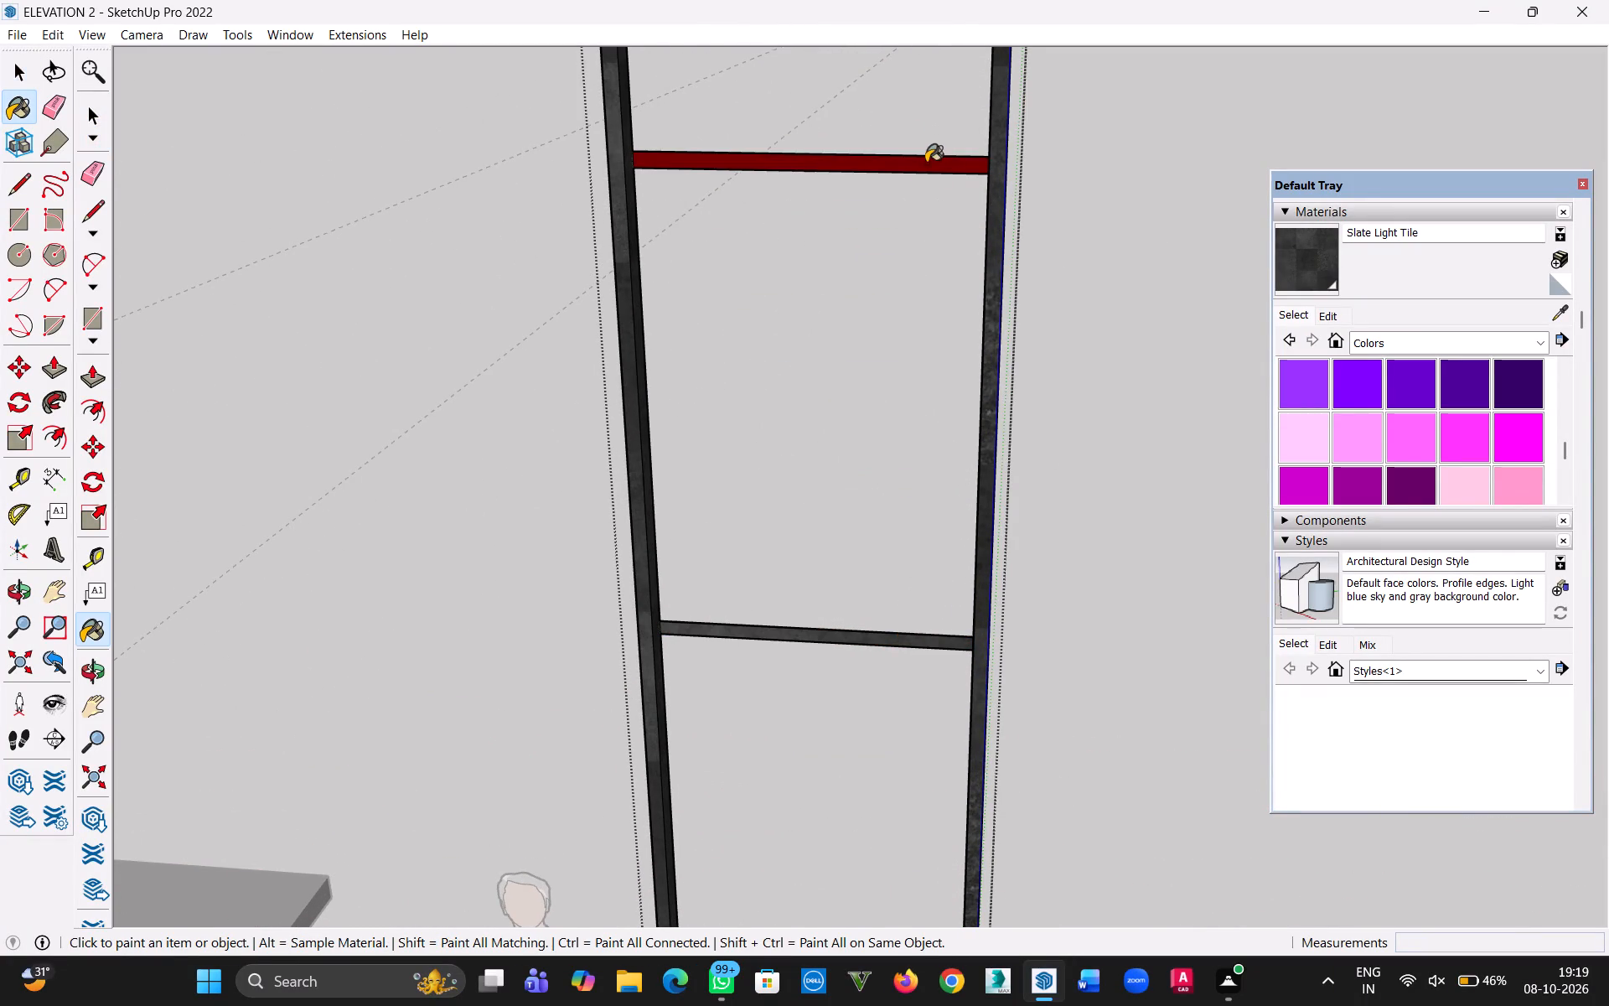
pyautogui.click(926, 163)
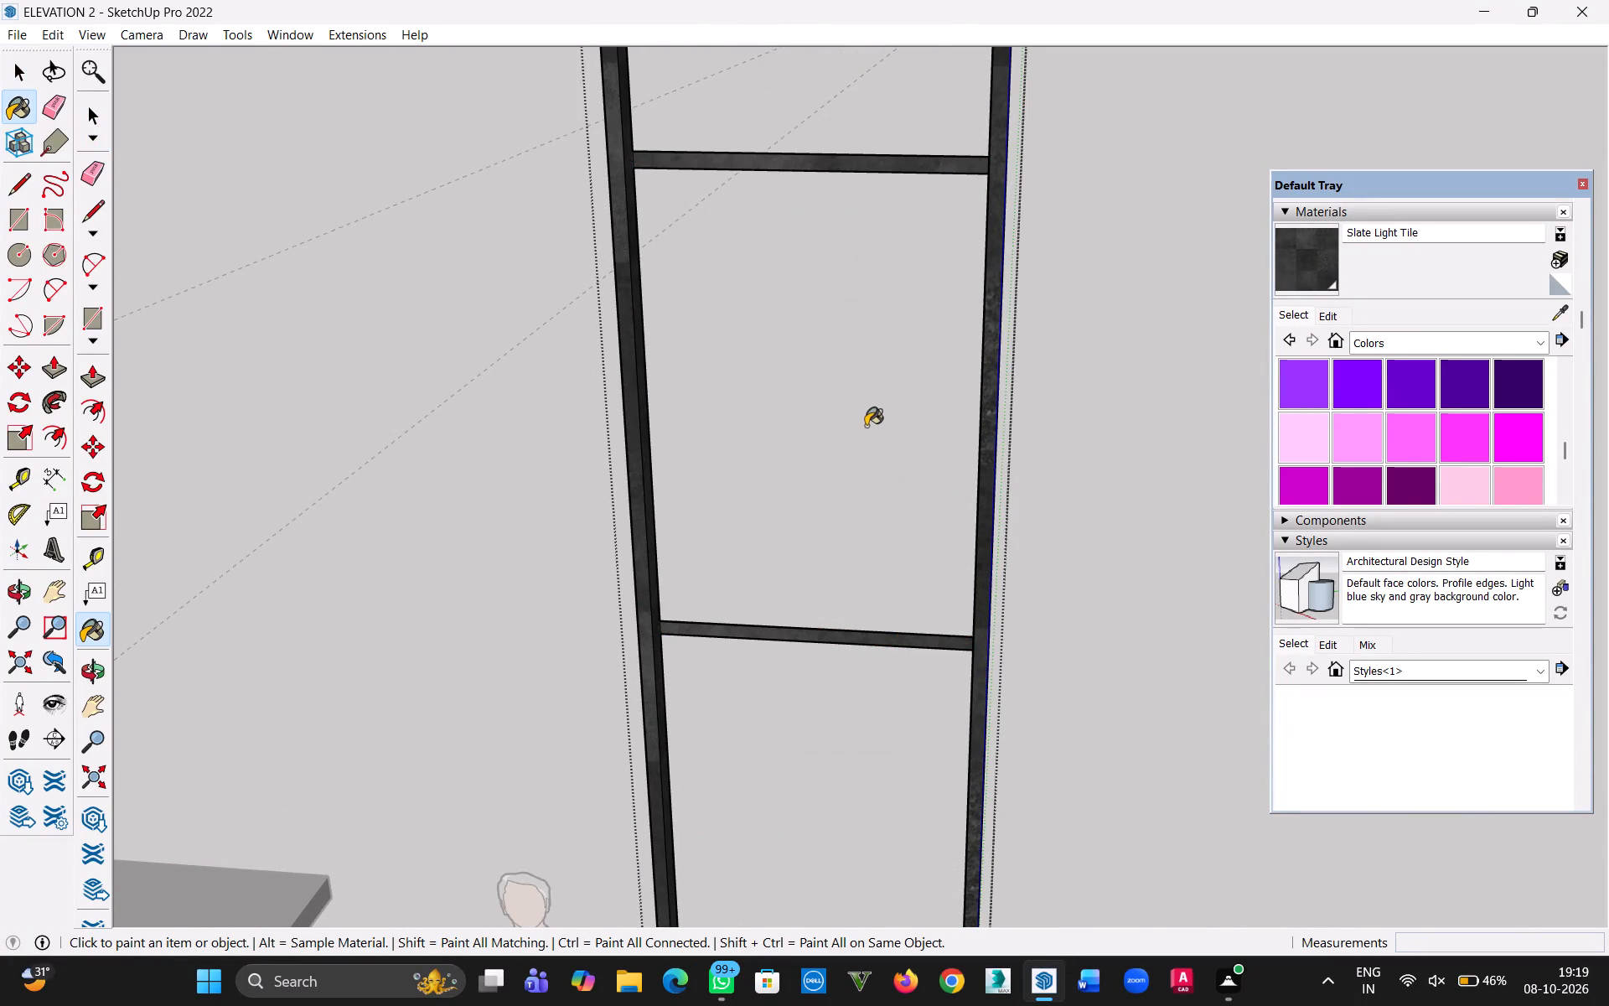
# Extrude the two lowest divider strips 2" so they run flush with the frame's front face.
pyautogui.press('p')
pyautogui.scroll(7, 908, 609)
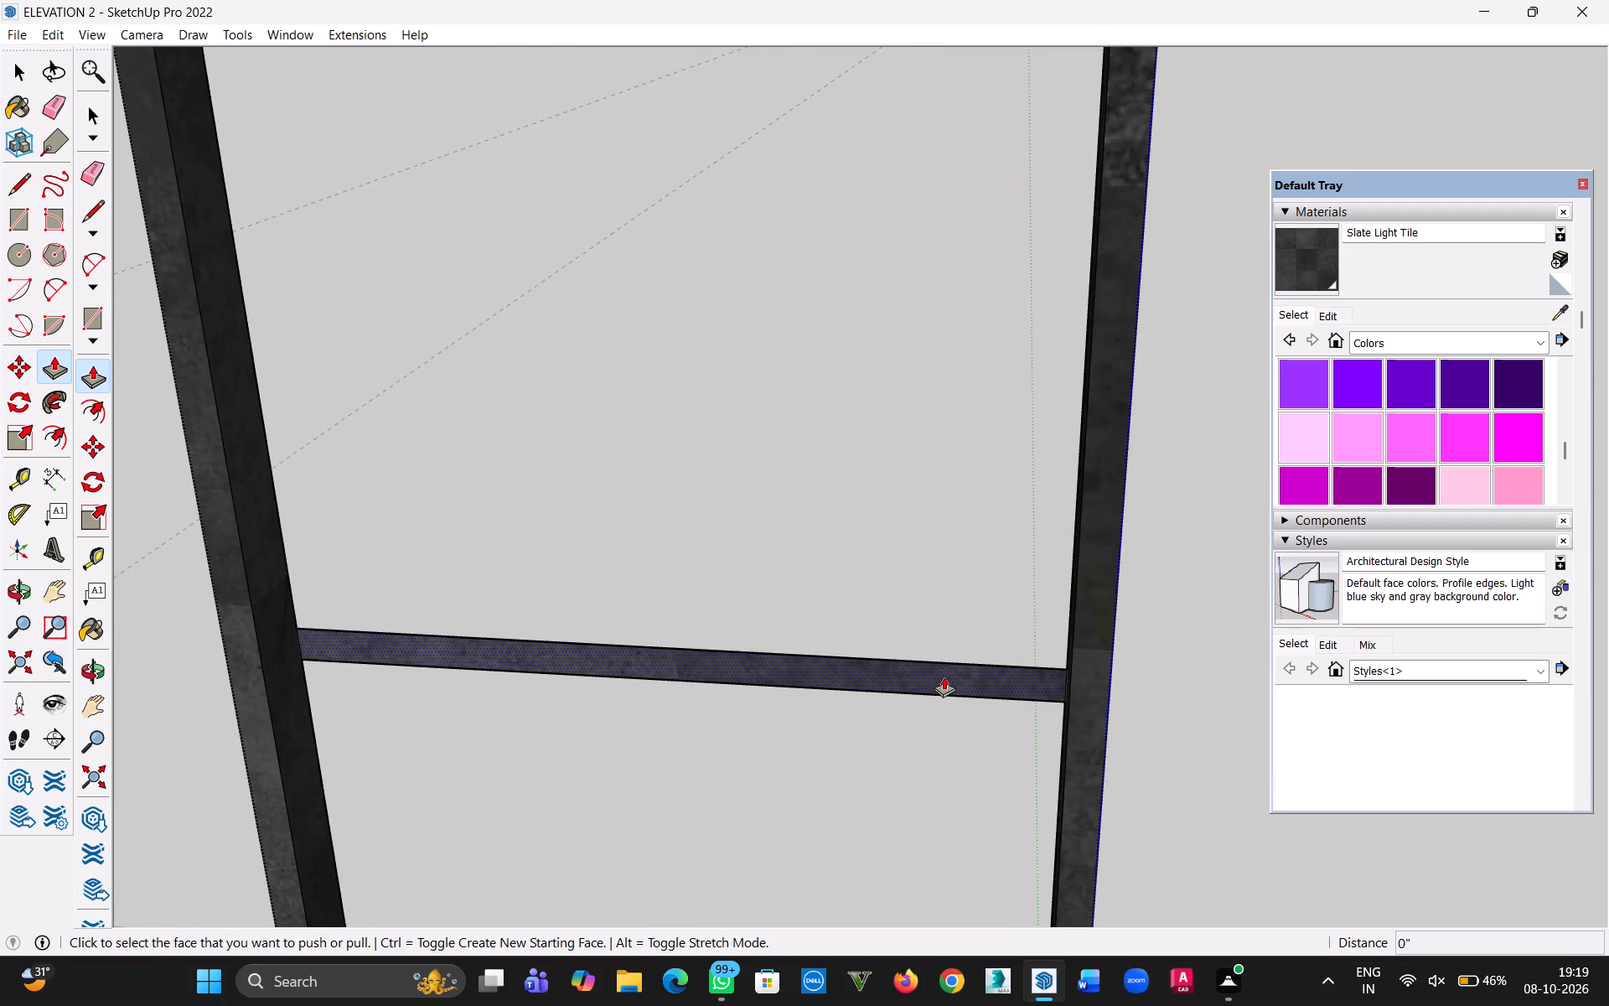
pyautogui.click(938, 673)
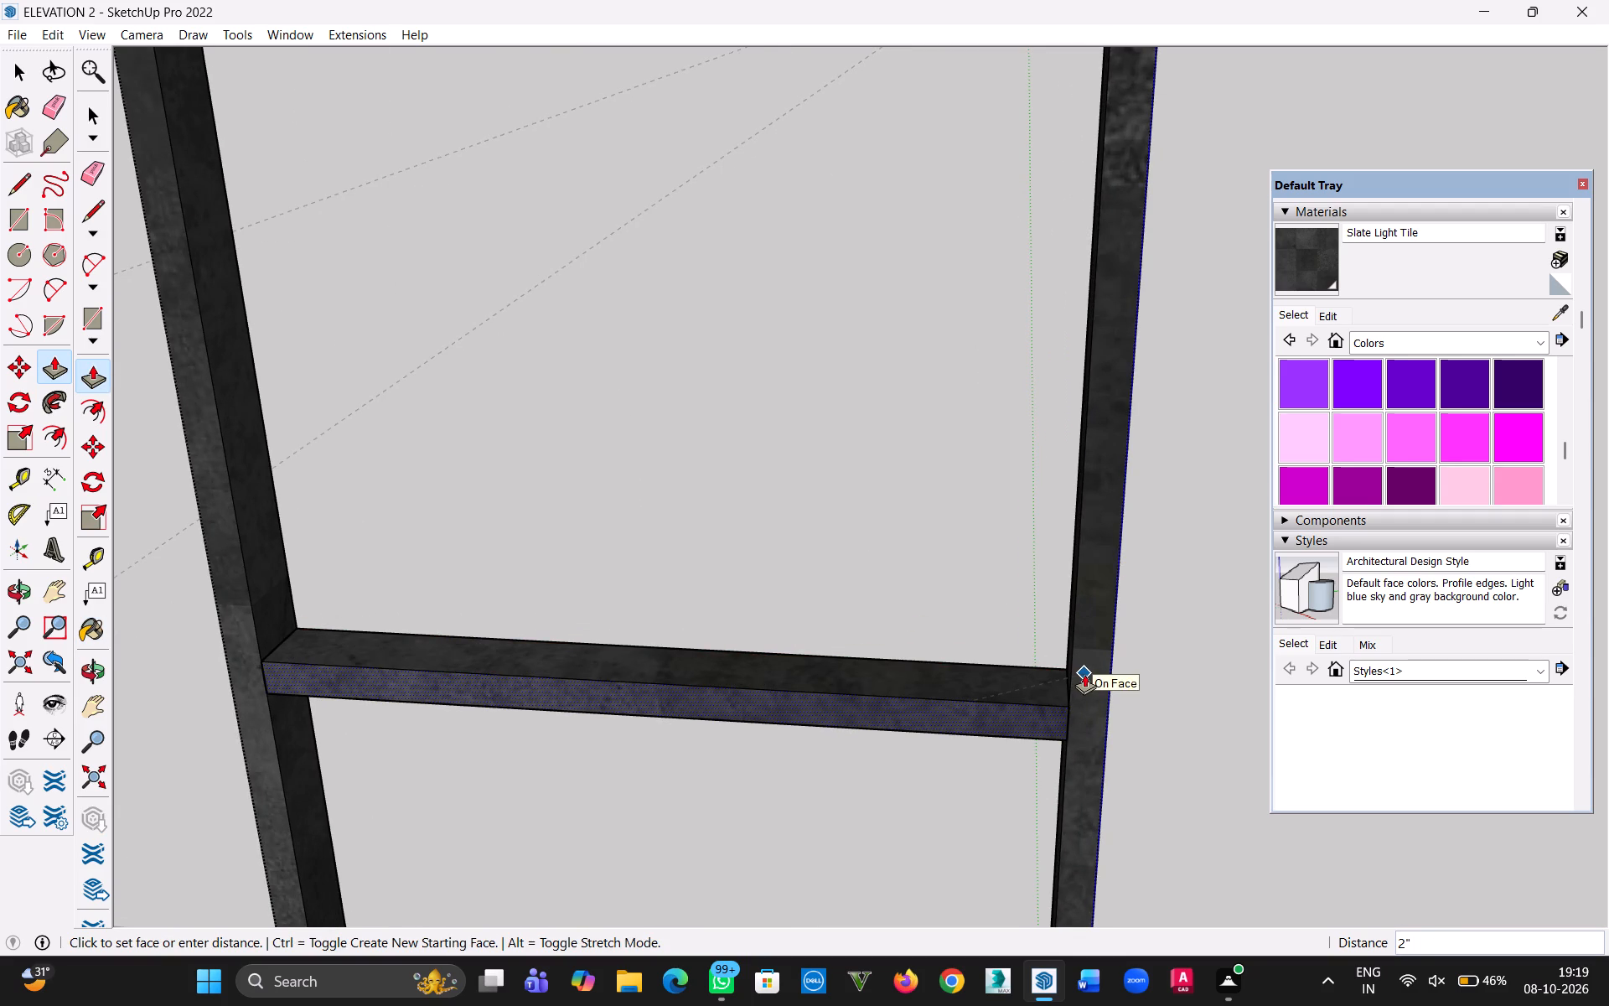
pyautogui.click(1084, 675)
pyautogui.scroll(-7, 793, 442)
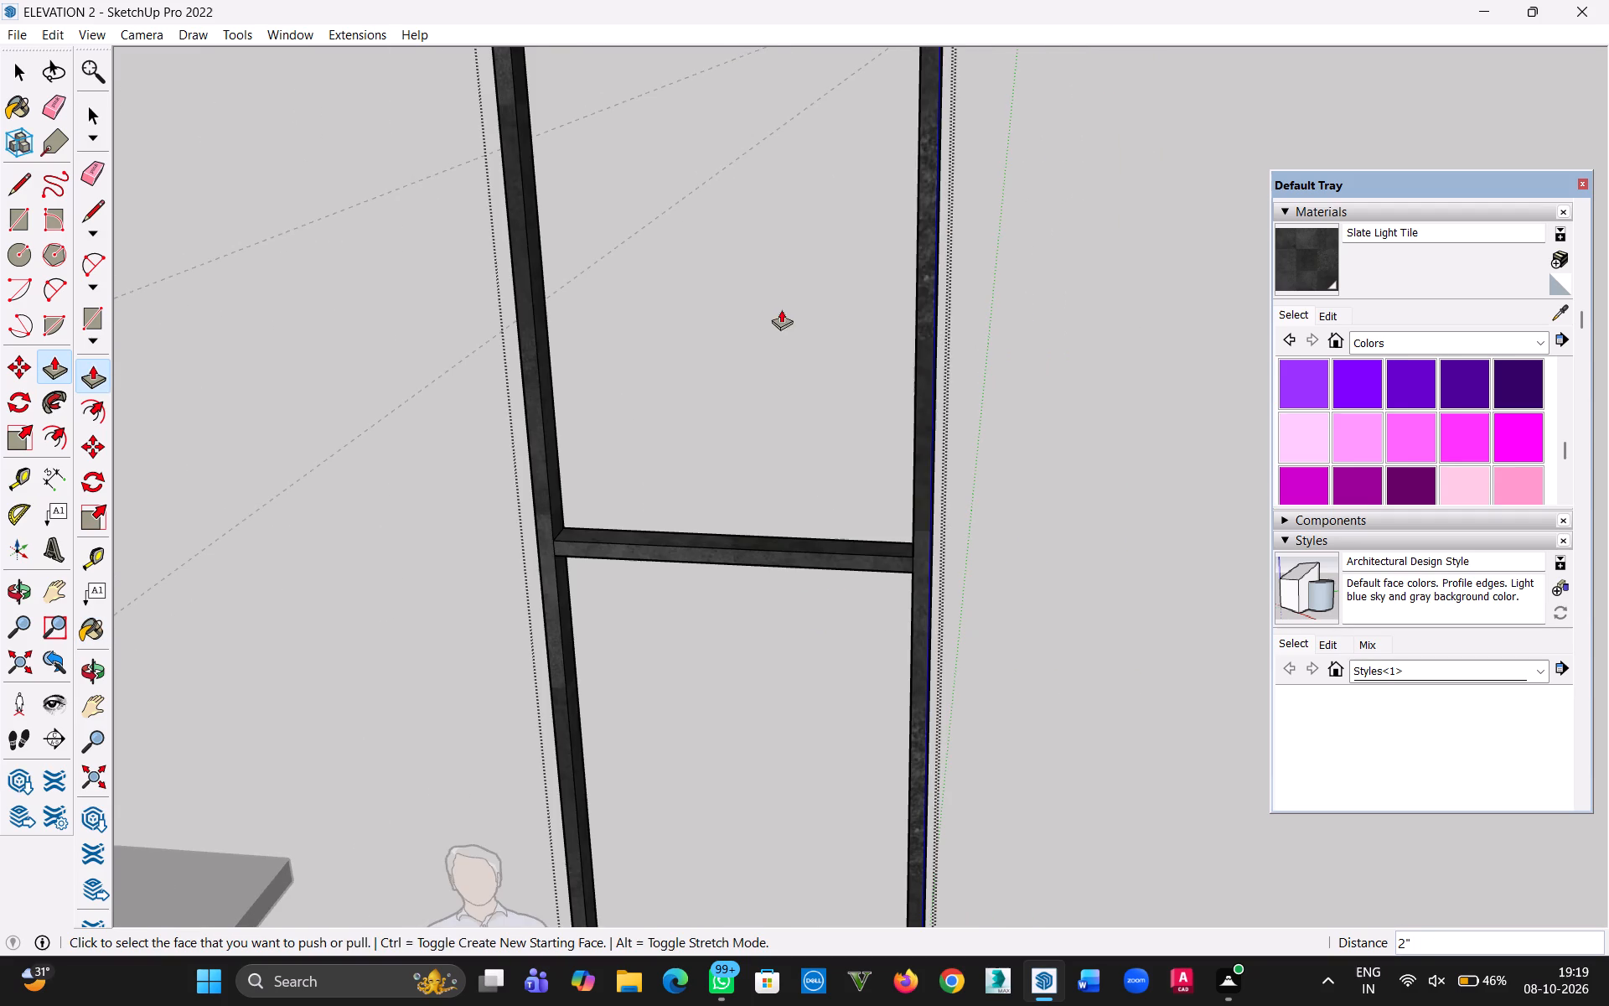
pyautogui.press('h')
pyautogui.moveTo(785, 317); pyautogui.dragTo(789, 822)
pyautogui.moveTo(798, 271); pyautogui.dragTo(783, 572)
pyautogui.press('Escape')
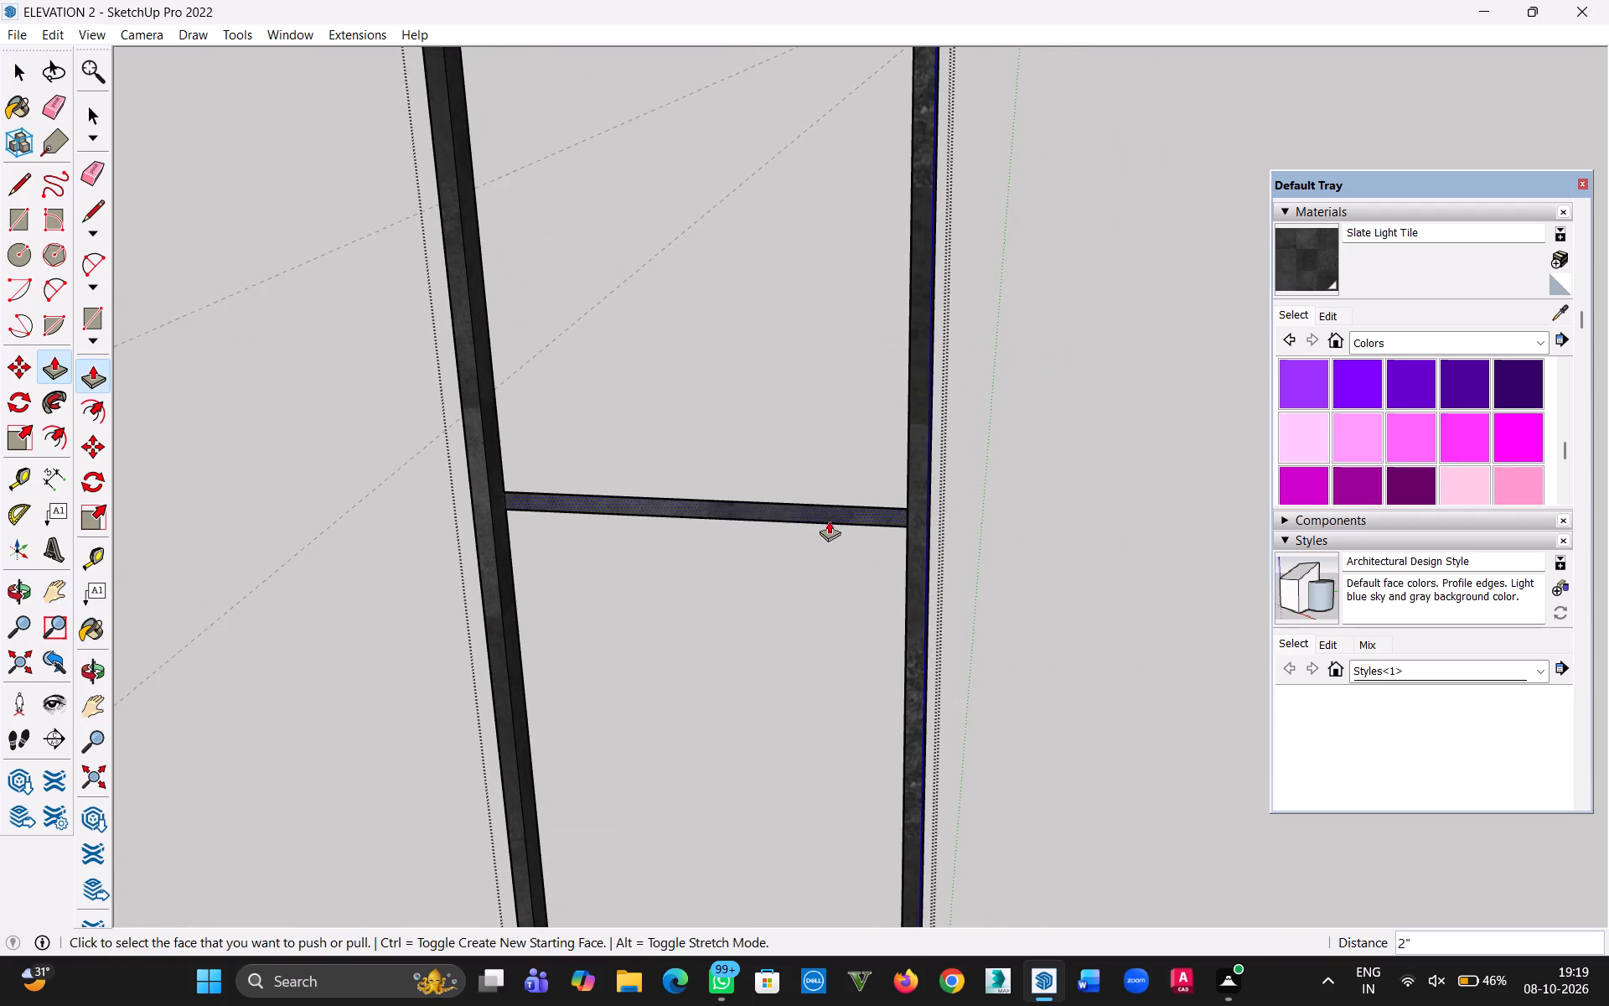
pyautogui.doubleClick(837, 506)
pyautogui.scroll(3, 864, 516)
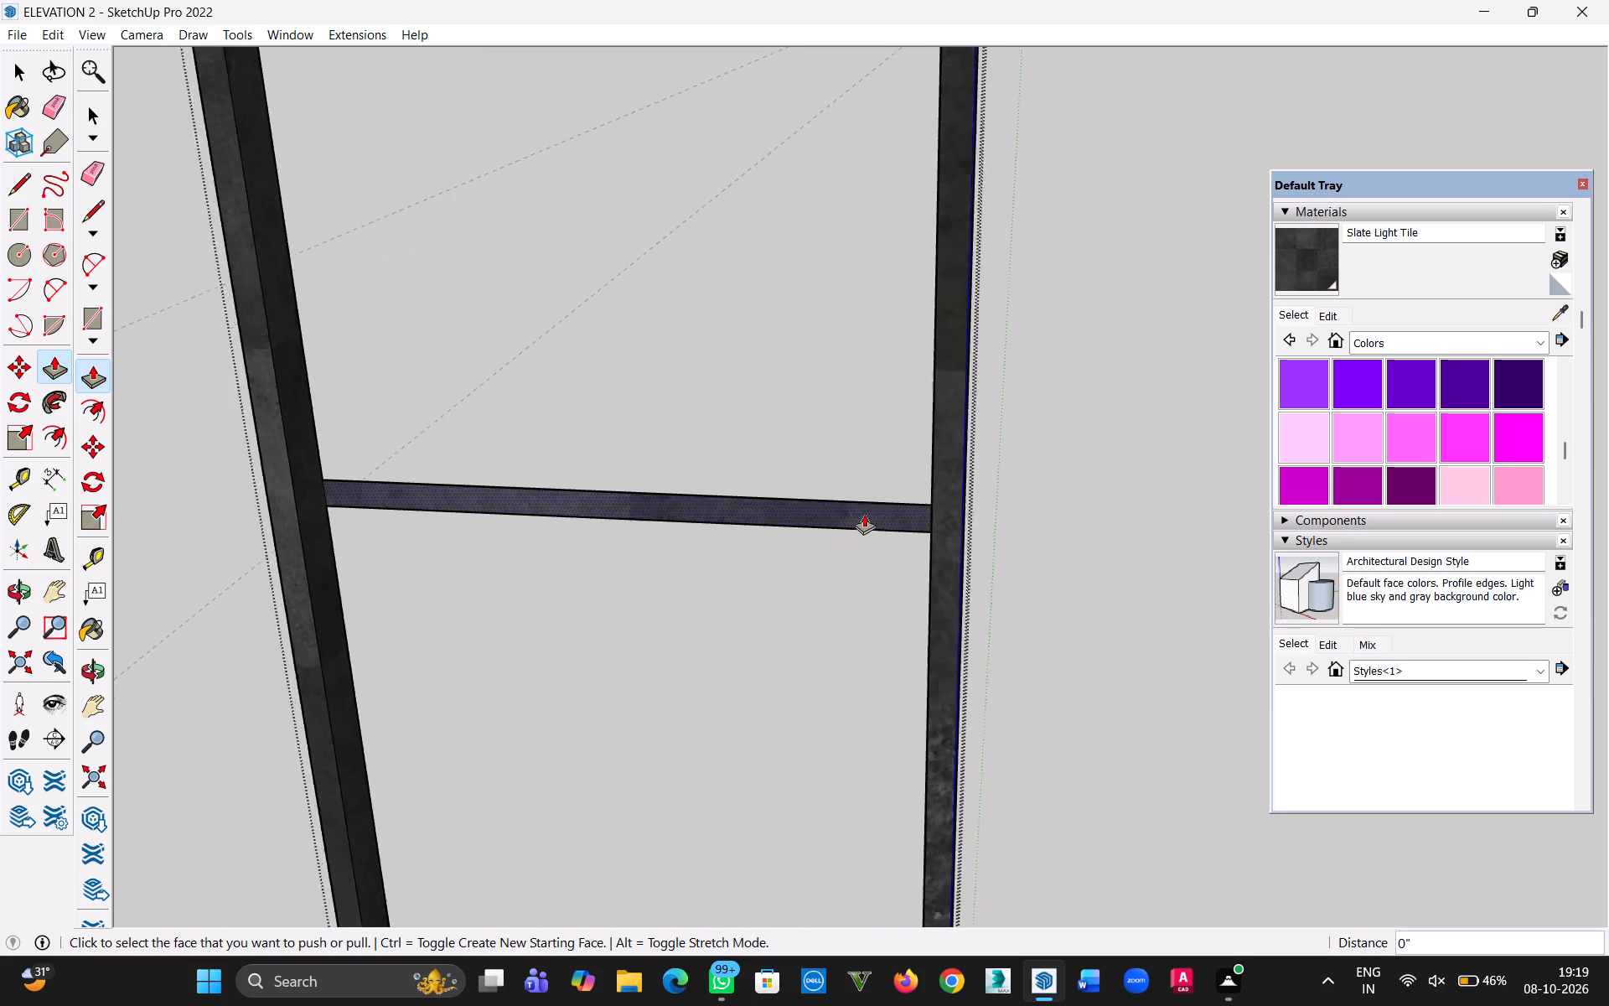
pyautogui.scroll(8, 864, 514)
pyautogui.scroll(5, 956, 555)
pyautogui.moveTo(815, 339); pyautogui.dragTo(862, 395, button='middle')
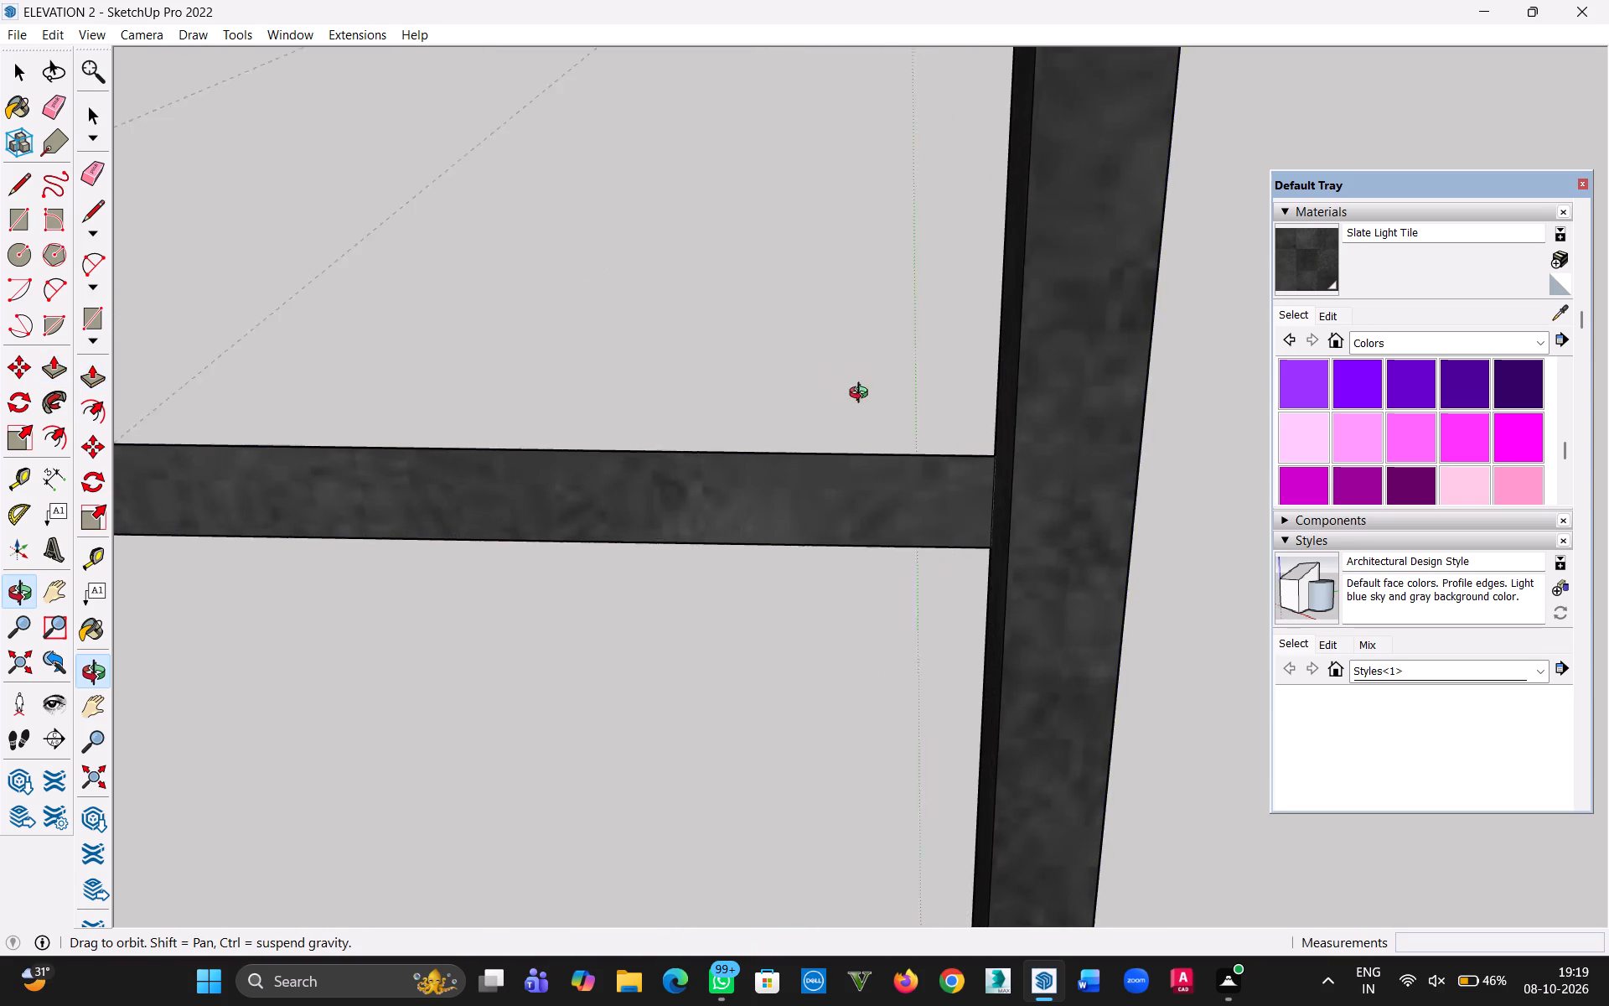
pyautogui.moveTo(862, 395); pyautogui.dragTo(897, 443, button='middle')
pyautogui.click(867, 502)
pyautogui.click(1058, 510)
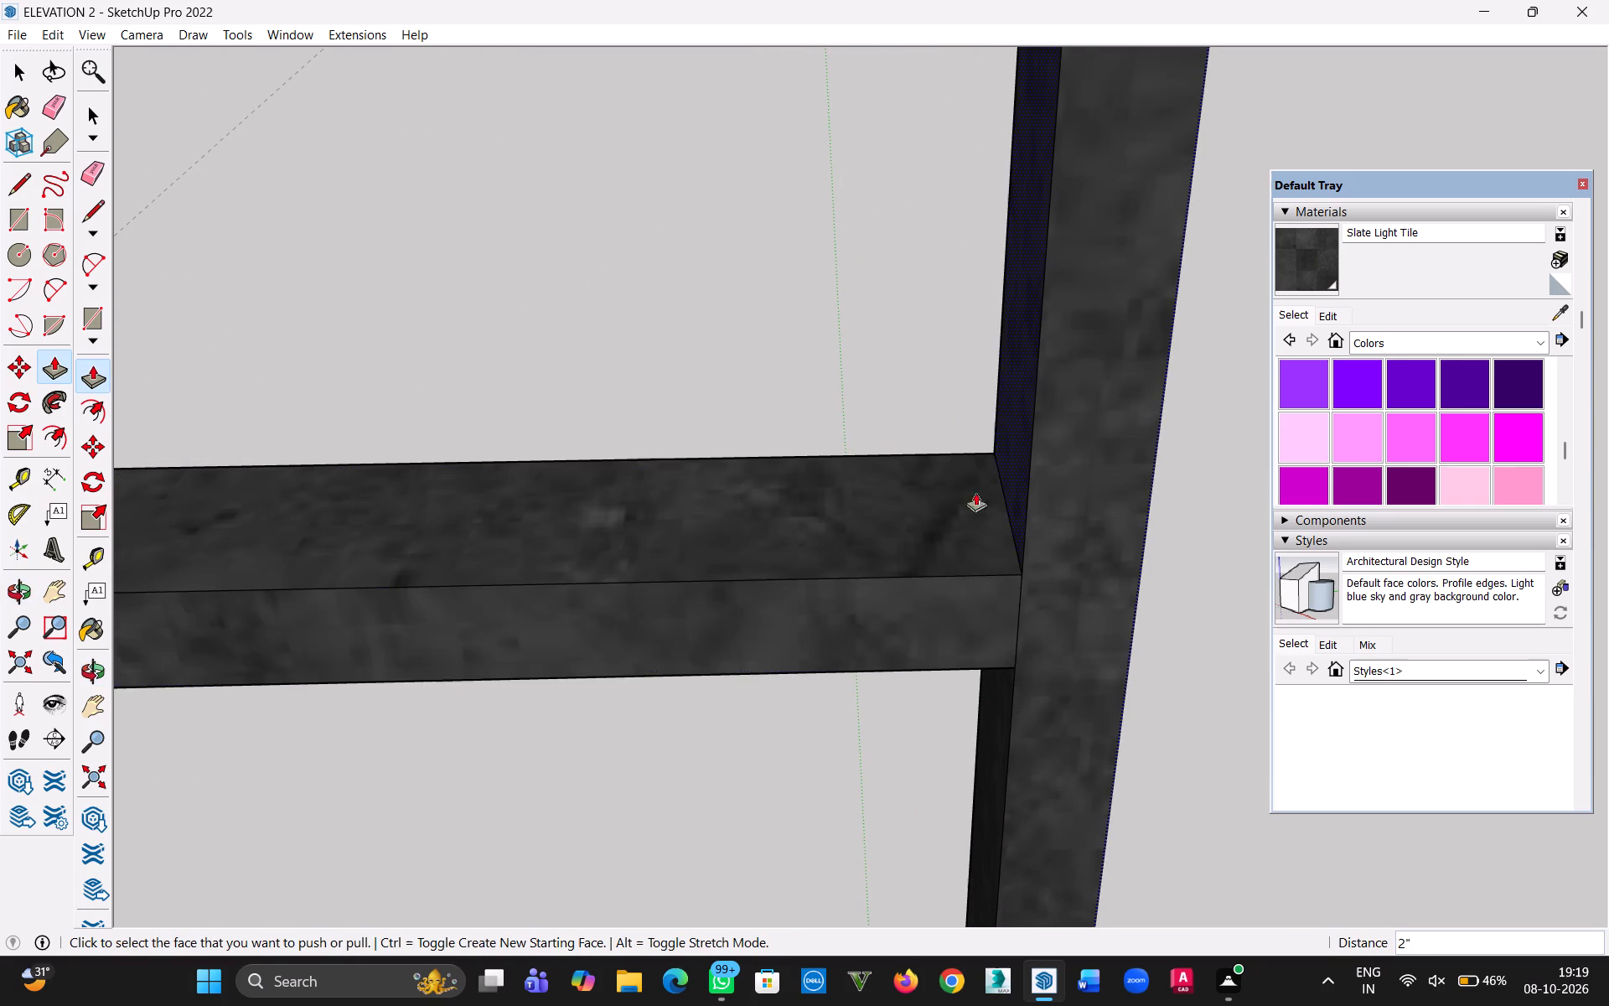
# Examine the extruded lower dividers from the opposite side of the tall frame.
pyautogui.scroll(-11, 777, 387)
pyautogui.press('h')
pyautogui.moveTo(658, 288); pyautogui.dragTo(717, 525)
pyautogui.moveTo(877, 574); pyautogui.dragTo(766, 583, button='middle')
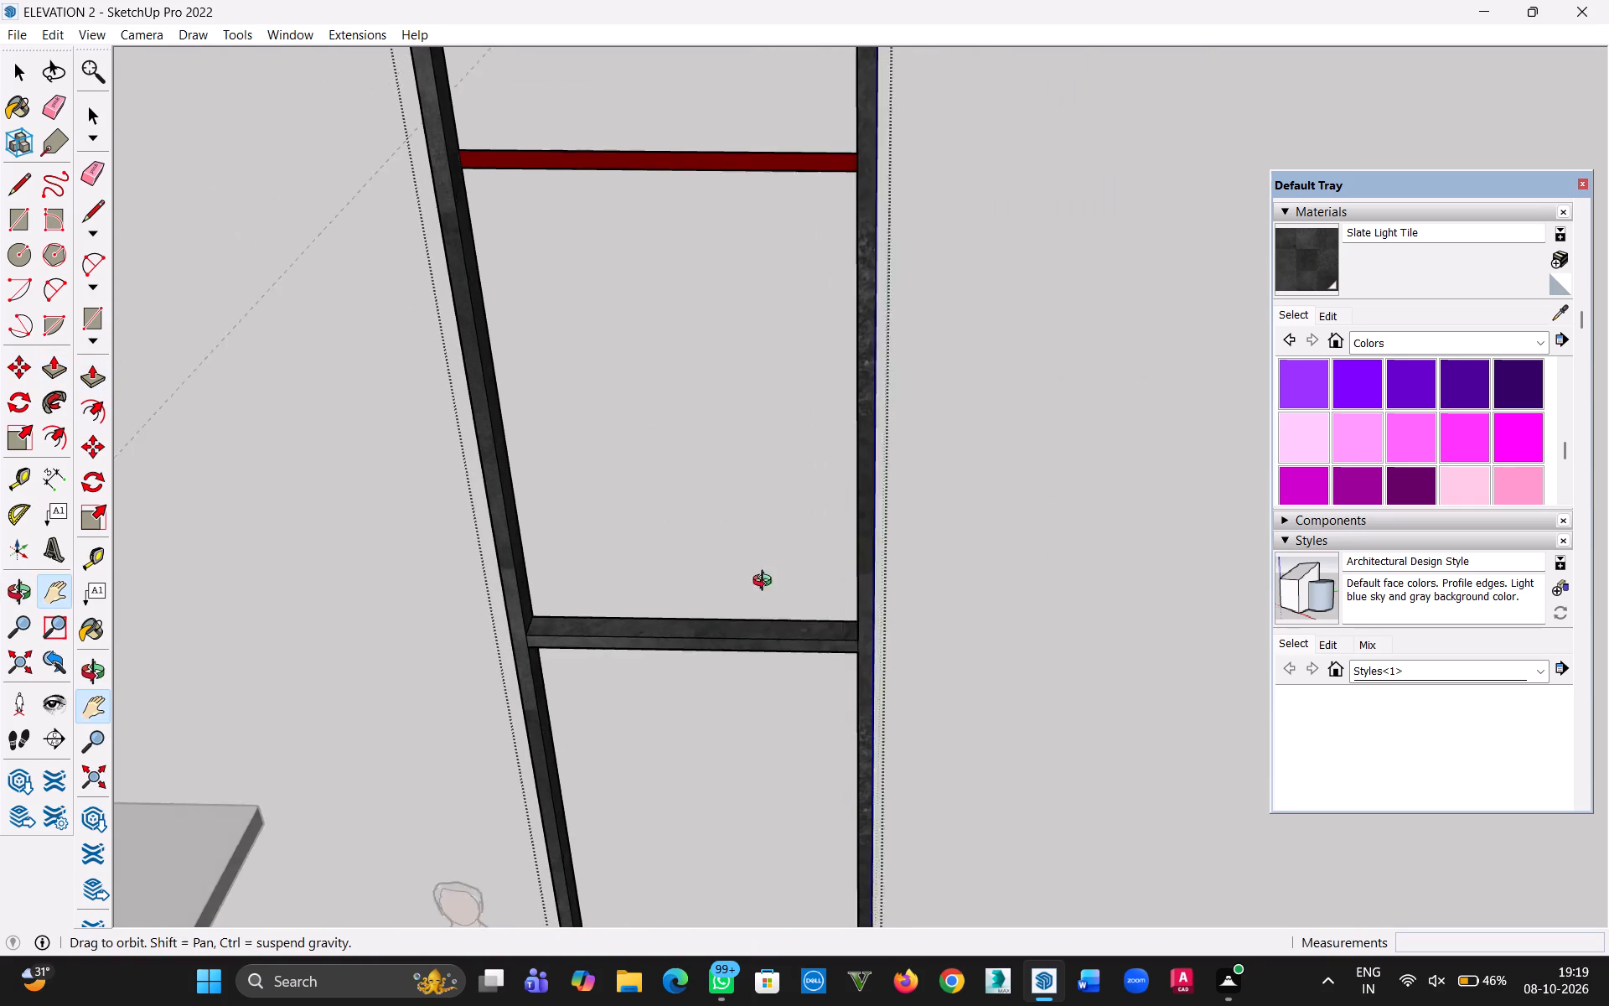
pyautogui.moveTo(766, 583); pyautogui.dragTo(62, 454, button='middle')
pyautogui.moveTo(1110, 702); pyautogui.dragTo(780, 635, button='middle')
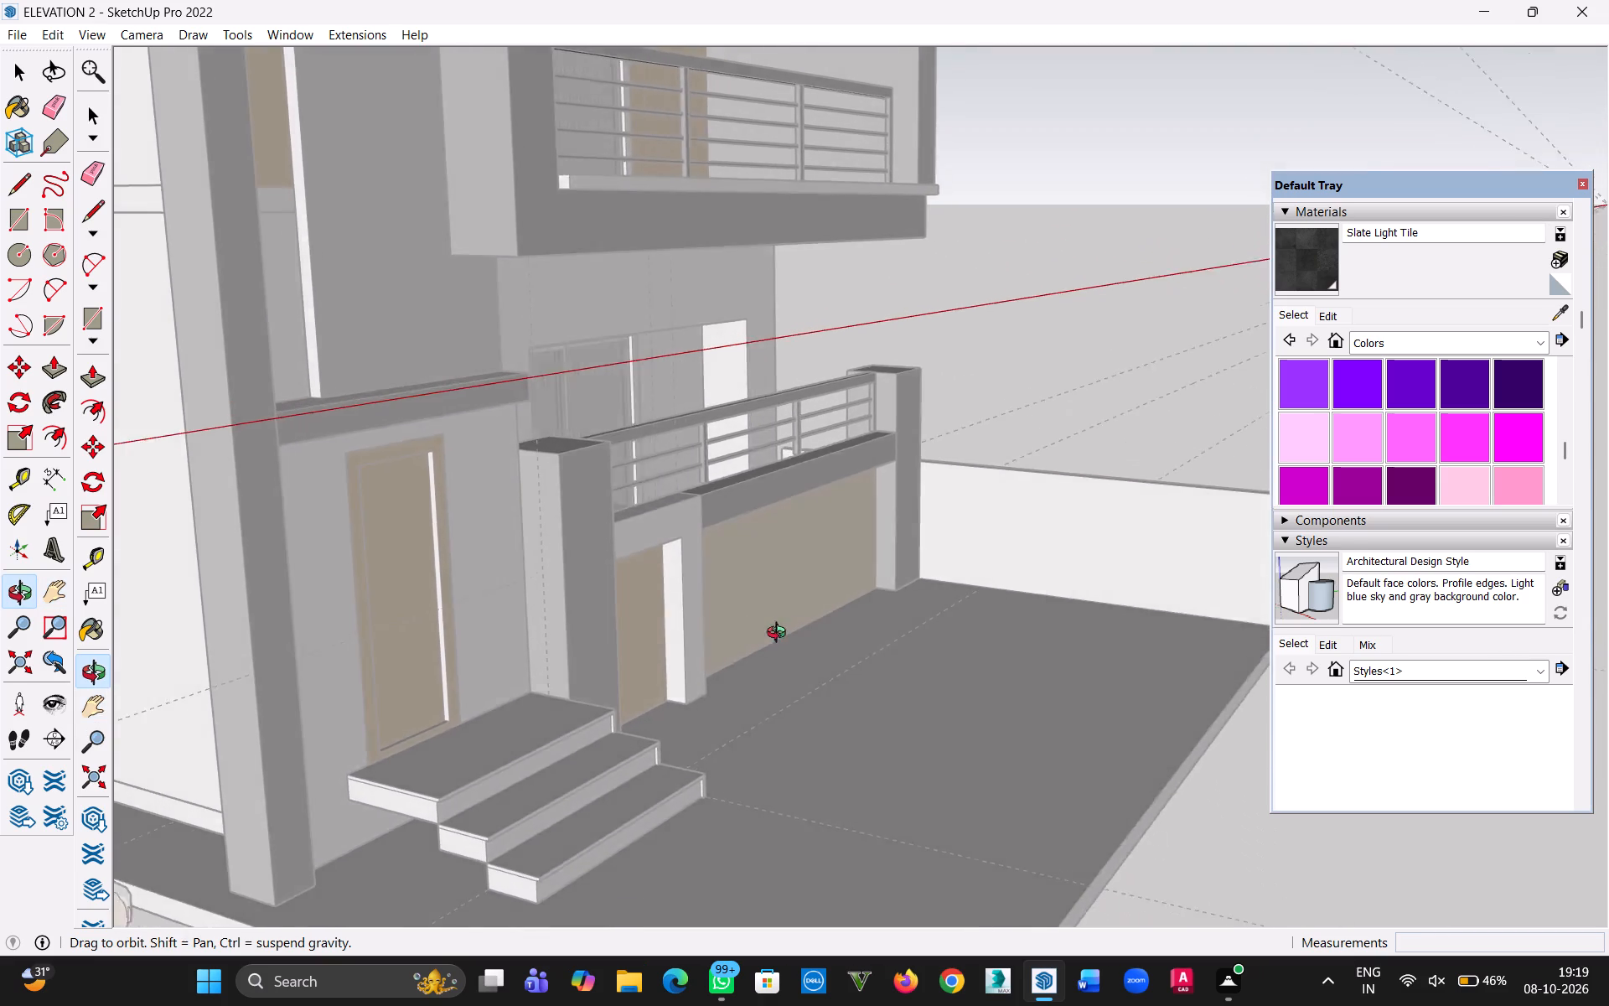
pyautogui.moveTo(780, 635); pyautogui.dragTo(768, 646, button='middle')
pyautogui.scroll(-12, 504, 571)
pyautogui.press('h')
pyautogui.moveTo(447, 625); pyautogui.dragTo(794, 592)
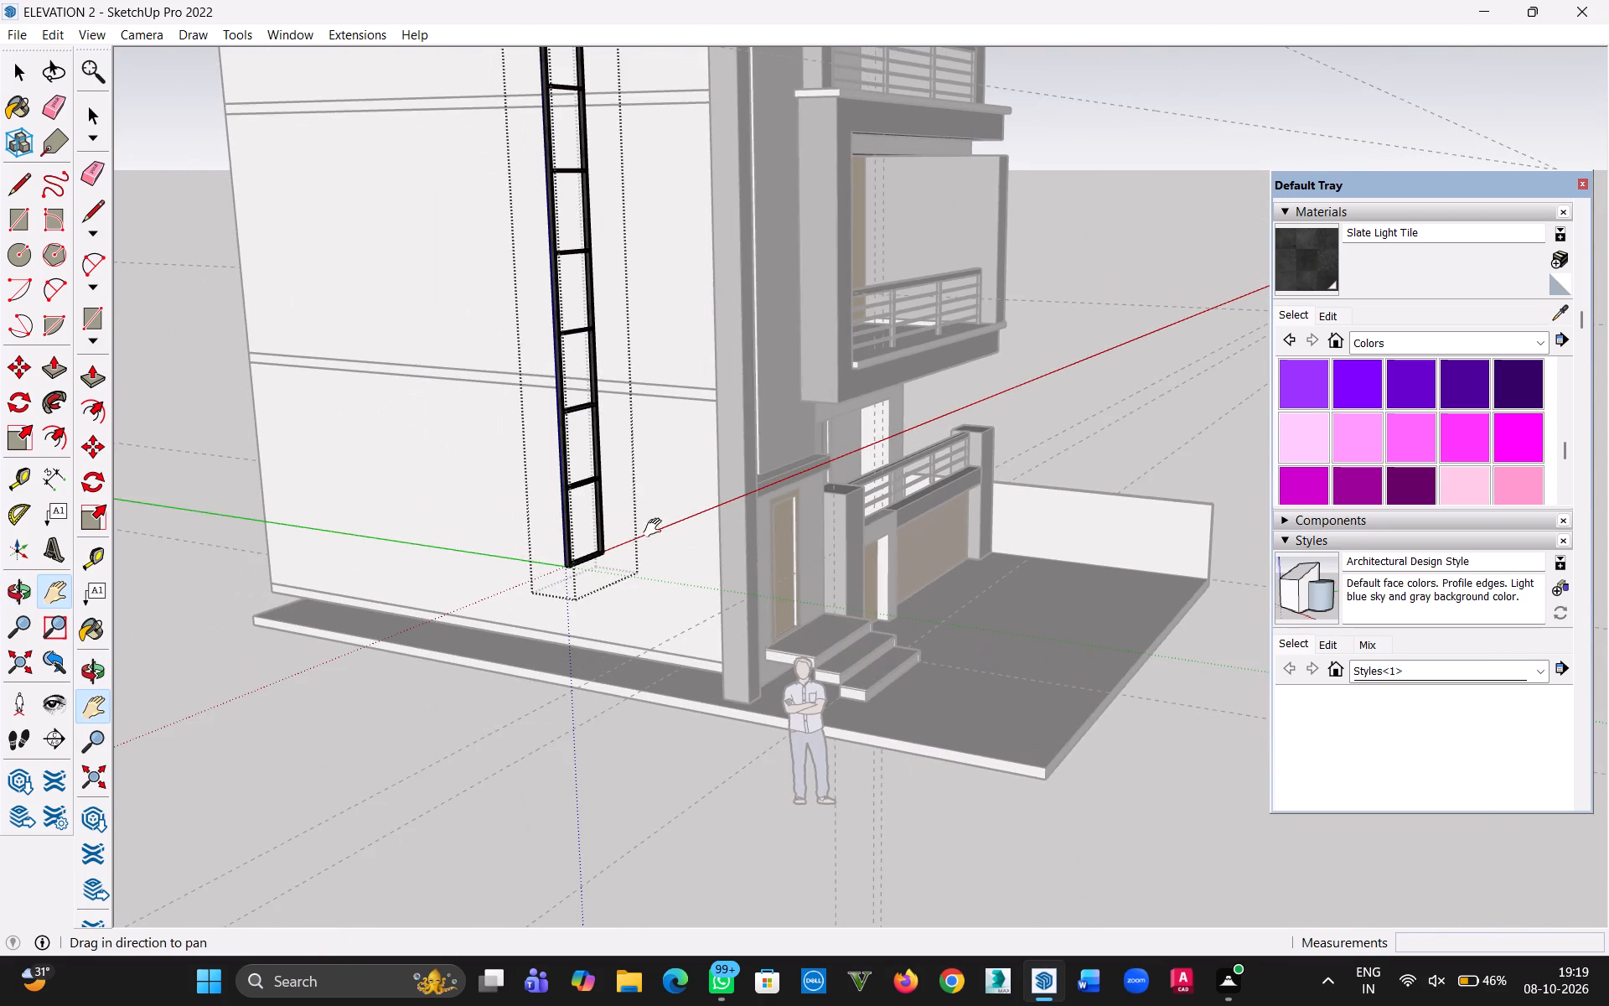
pyautogui.moveTo(640, 496); pyautogui.dragTo(645, 520, button='middle')
pyautogui.scroll(13, 597, 512)
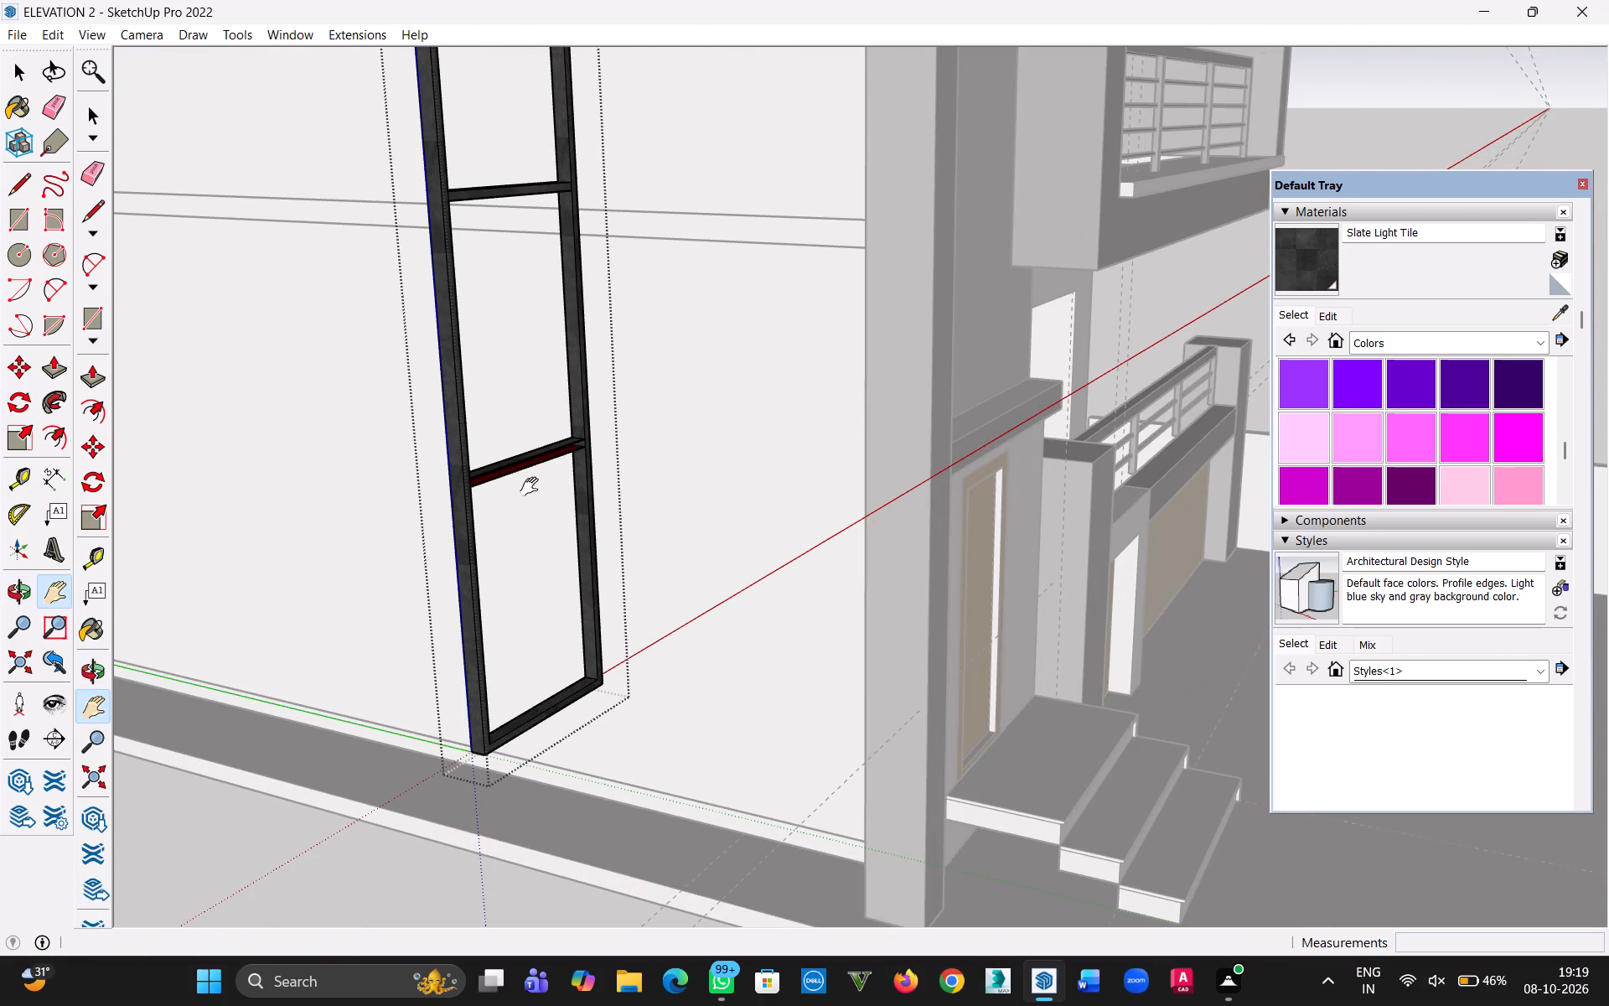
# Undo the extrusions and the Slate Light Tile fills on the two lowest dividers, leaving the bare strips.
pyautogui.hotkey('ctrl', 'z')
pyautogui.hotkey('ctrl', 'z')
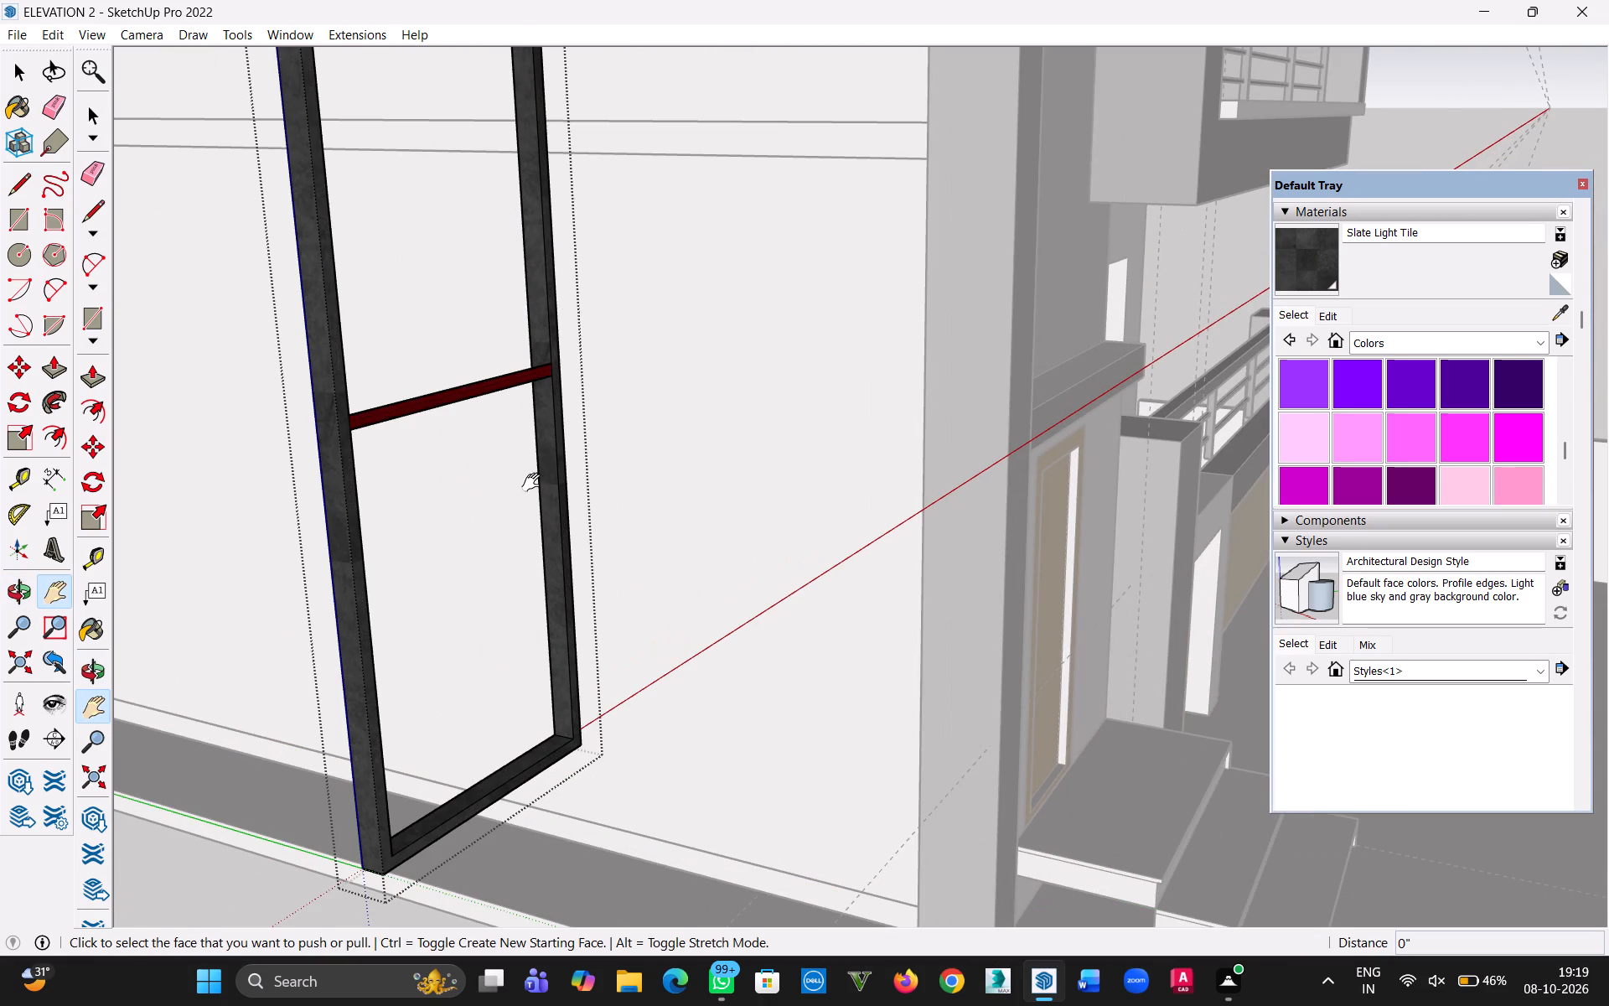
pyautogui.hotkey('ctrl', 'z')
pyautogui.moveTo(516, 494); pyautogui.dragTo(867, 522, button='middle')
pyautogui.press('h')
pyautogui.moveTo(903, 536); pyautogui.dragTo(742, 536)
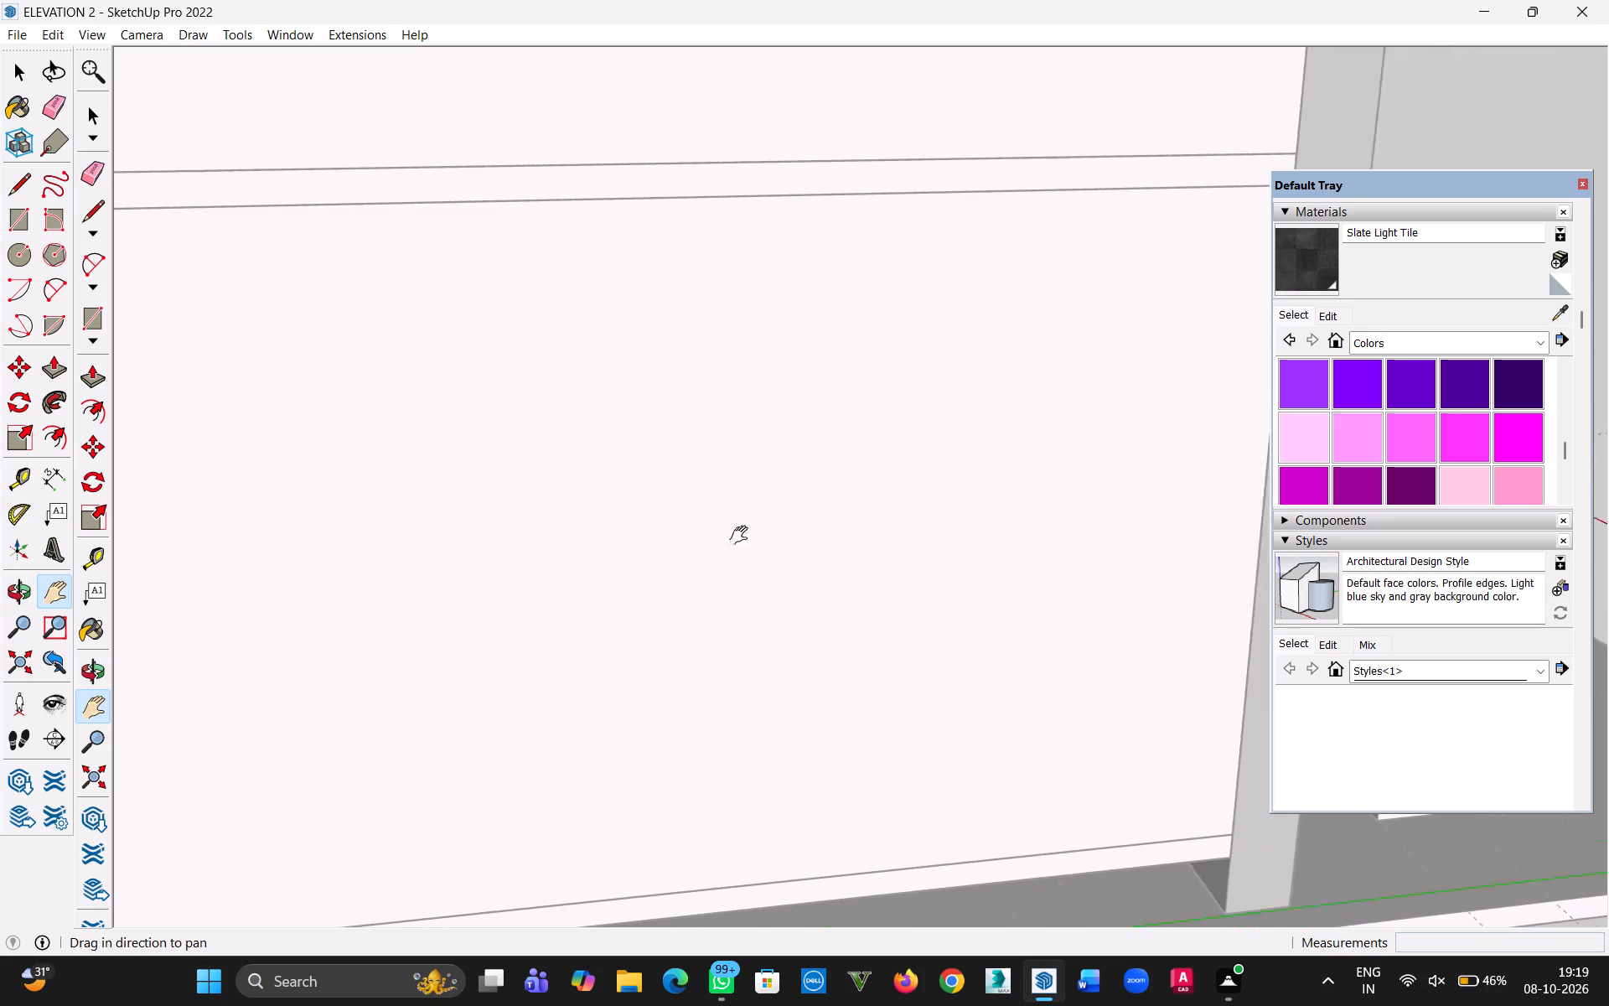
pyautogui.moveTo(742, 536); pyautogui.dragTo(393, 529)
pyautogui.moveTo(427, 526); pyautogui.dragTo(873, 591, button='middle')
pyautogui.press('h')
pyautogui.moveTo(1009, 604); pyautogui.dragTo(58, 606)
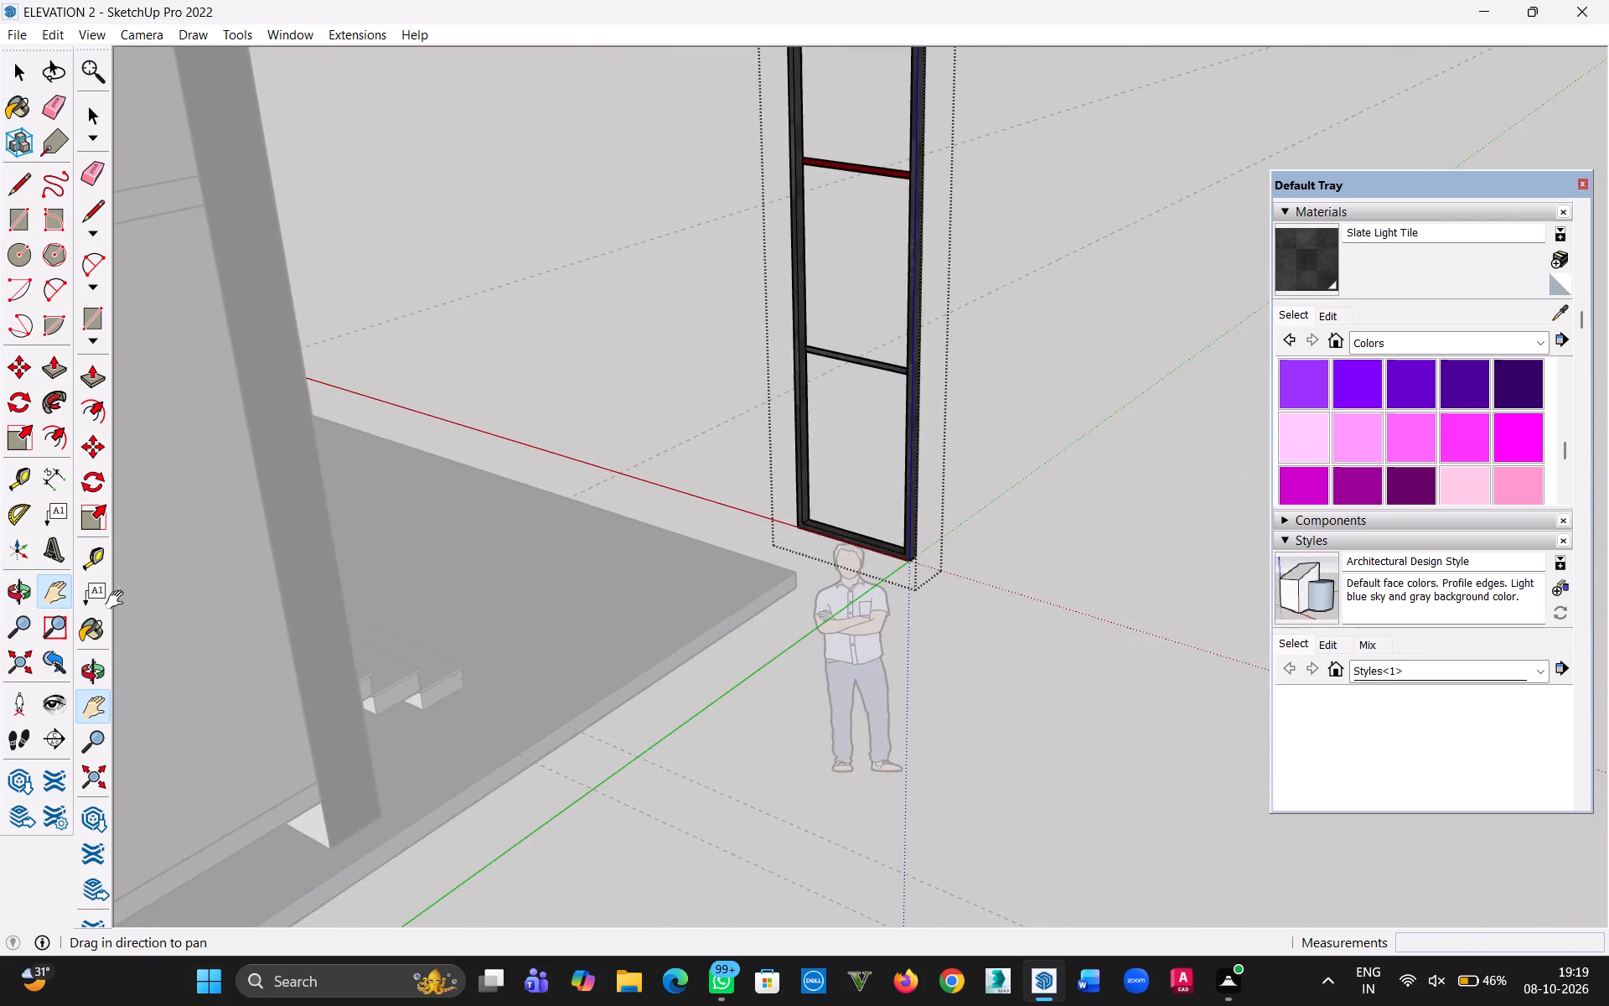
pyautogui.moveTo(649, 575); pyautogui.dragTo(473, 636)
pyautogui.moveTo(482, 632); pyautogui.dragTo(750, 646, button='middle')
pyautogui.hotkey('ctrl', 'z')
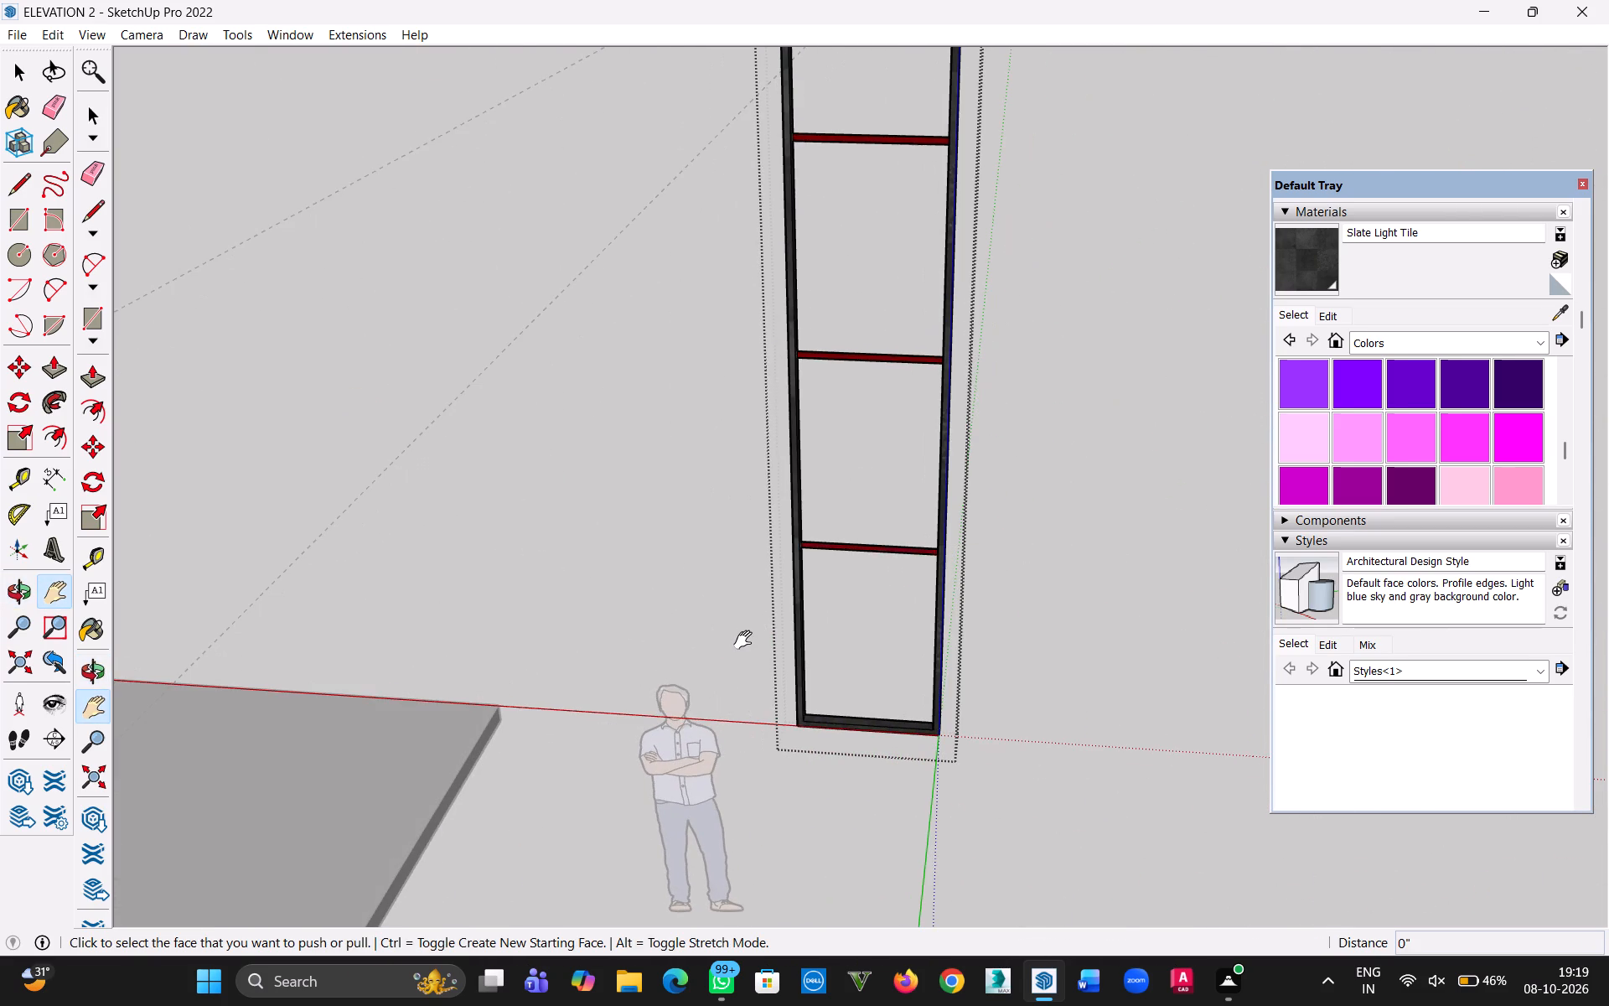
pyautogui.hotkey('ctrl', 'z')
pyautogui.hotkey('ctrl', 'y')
# Extrude the two lowest bare divider strips 2", flush with the tall frame's face.
pyautogui.scroll(9, 891, 618)
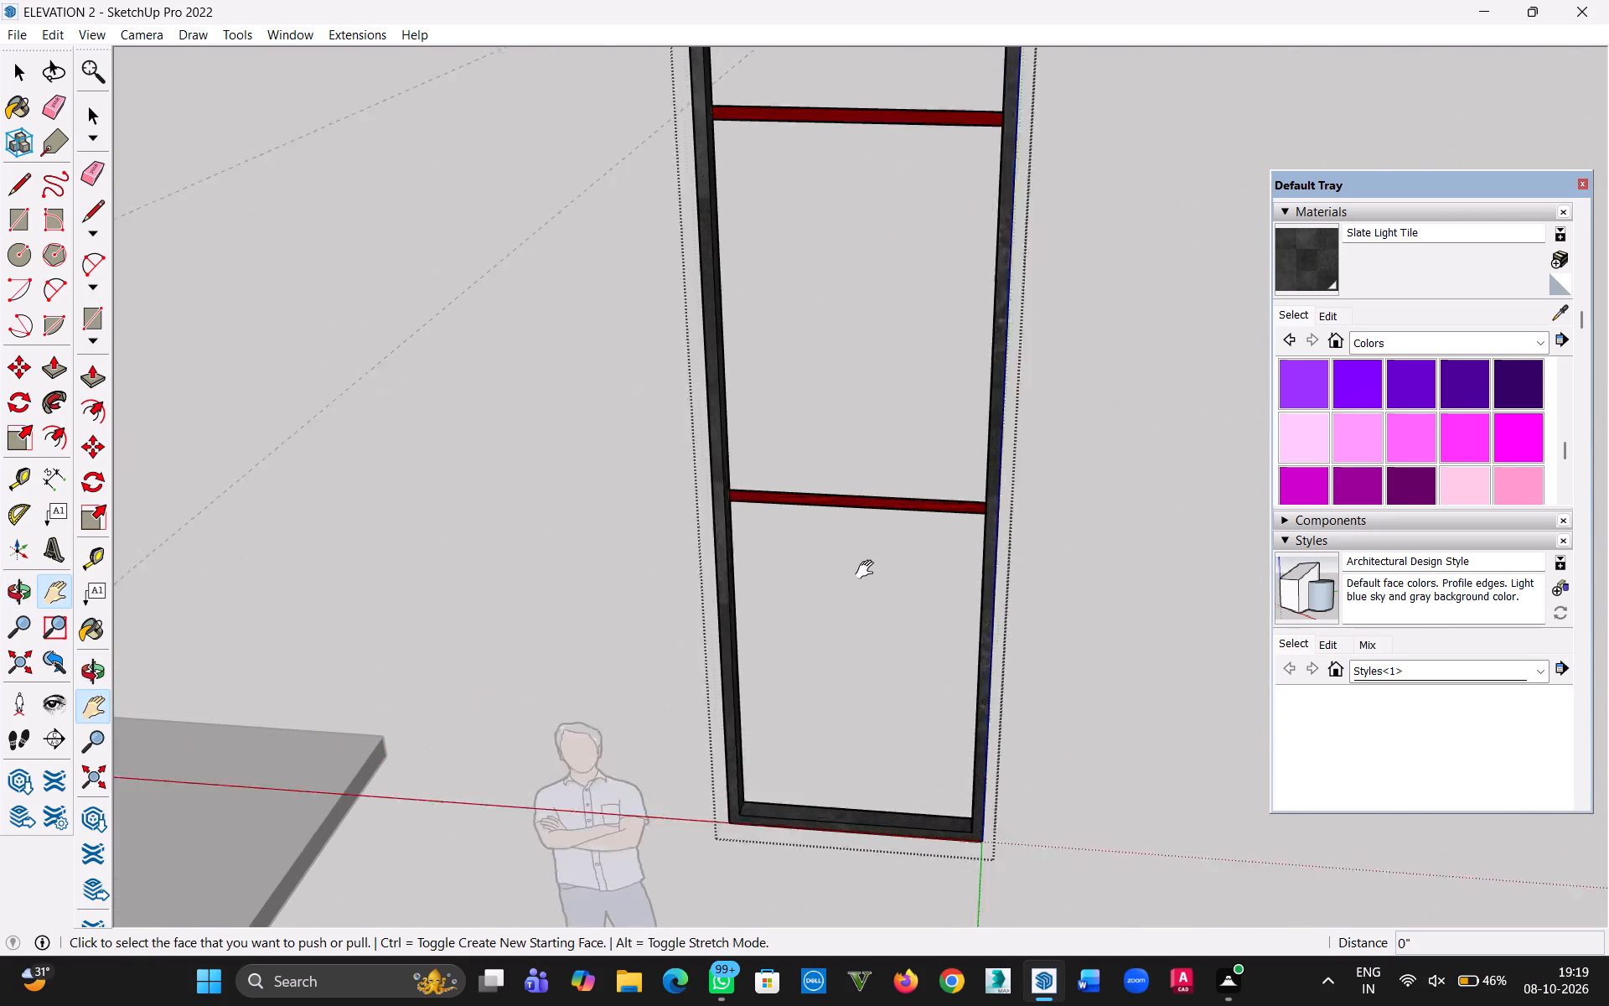
pyautogui.scroll(6, 868, 570)
pyautogui.press('p')
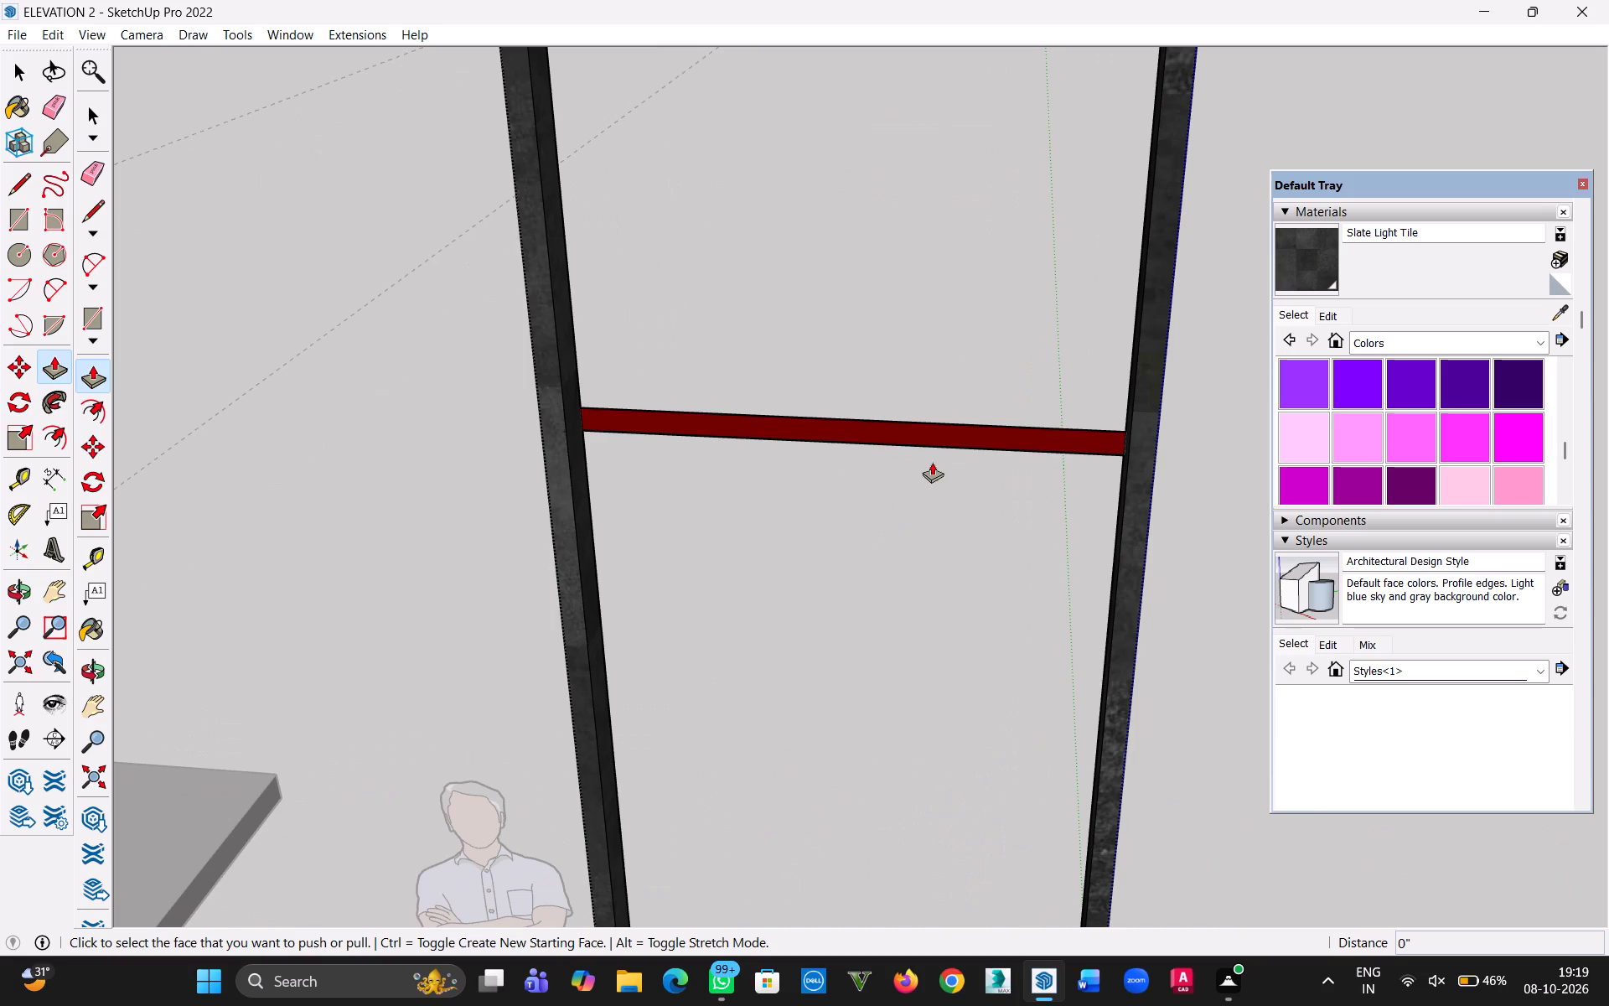
pyautogui.click(955, 433)
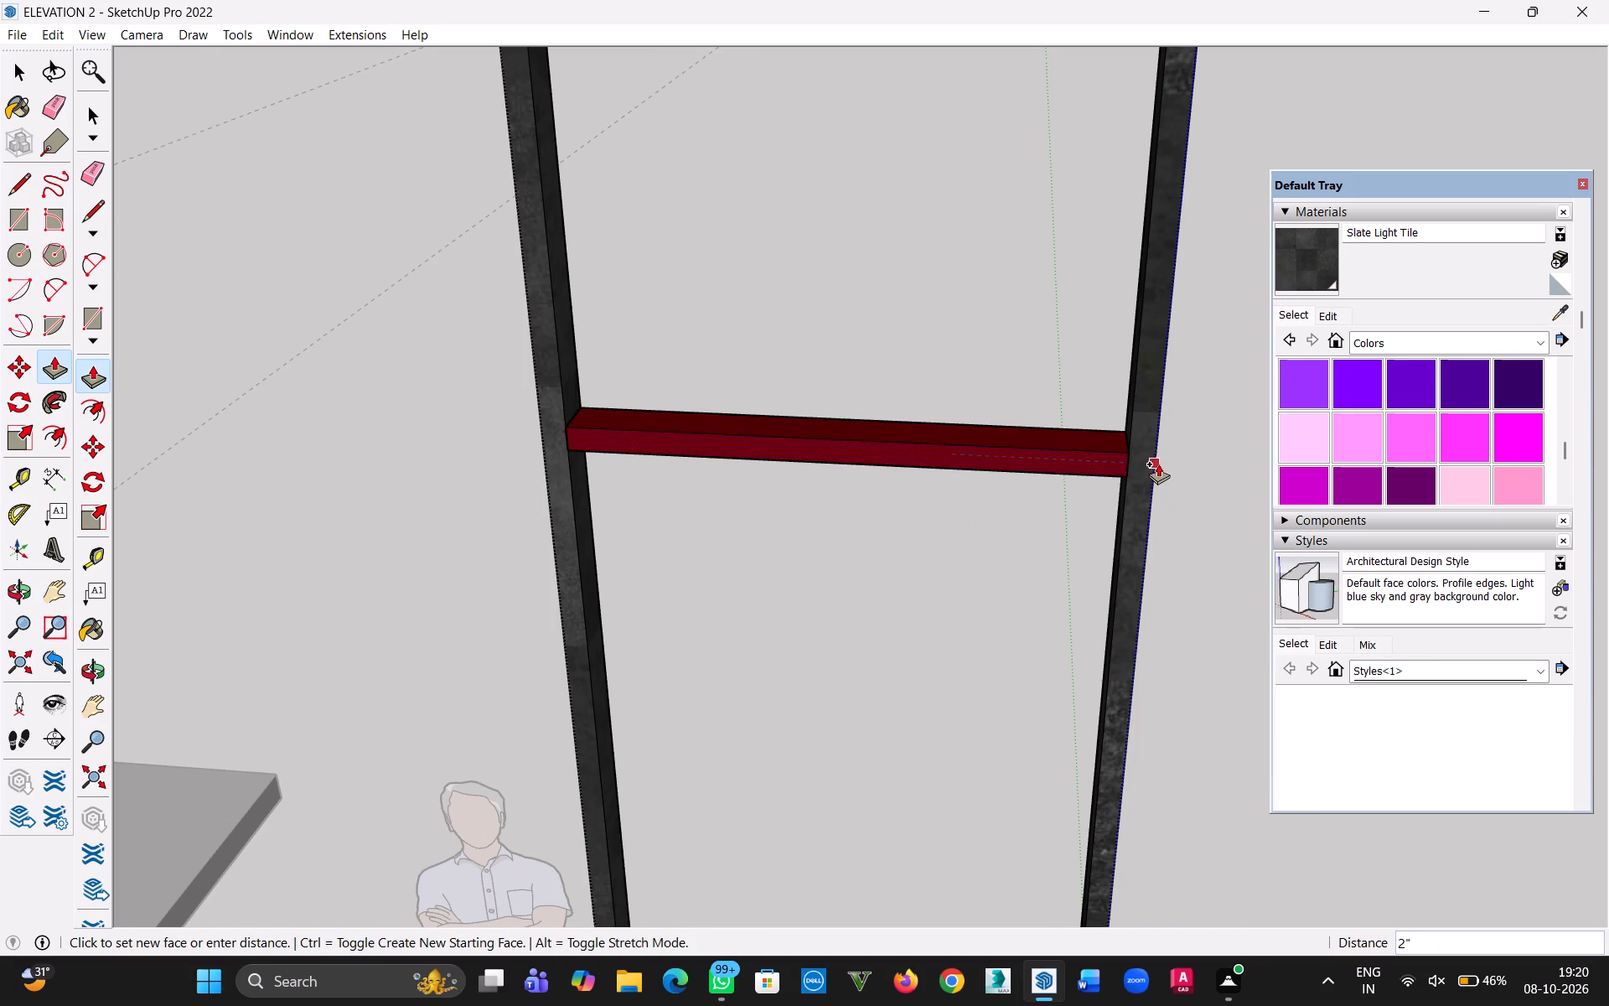
pyautogui.click(1148, 460)
pyautogui.press('h')
pyautogui.moveTo(996, 421); pyautogui.dragTo(978, 664)
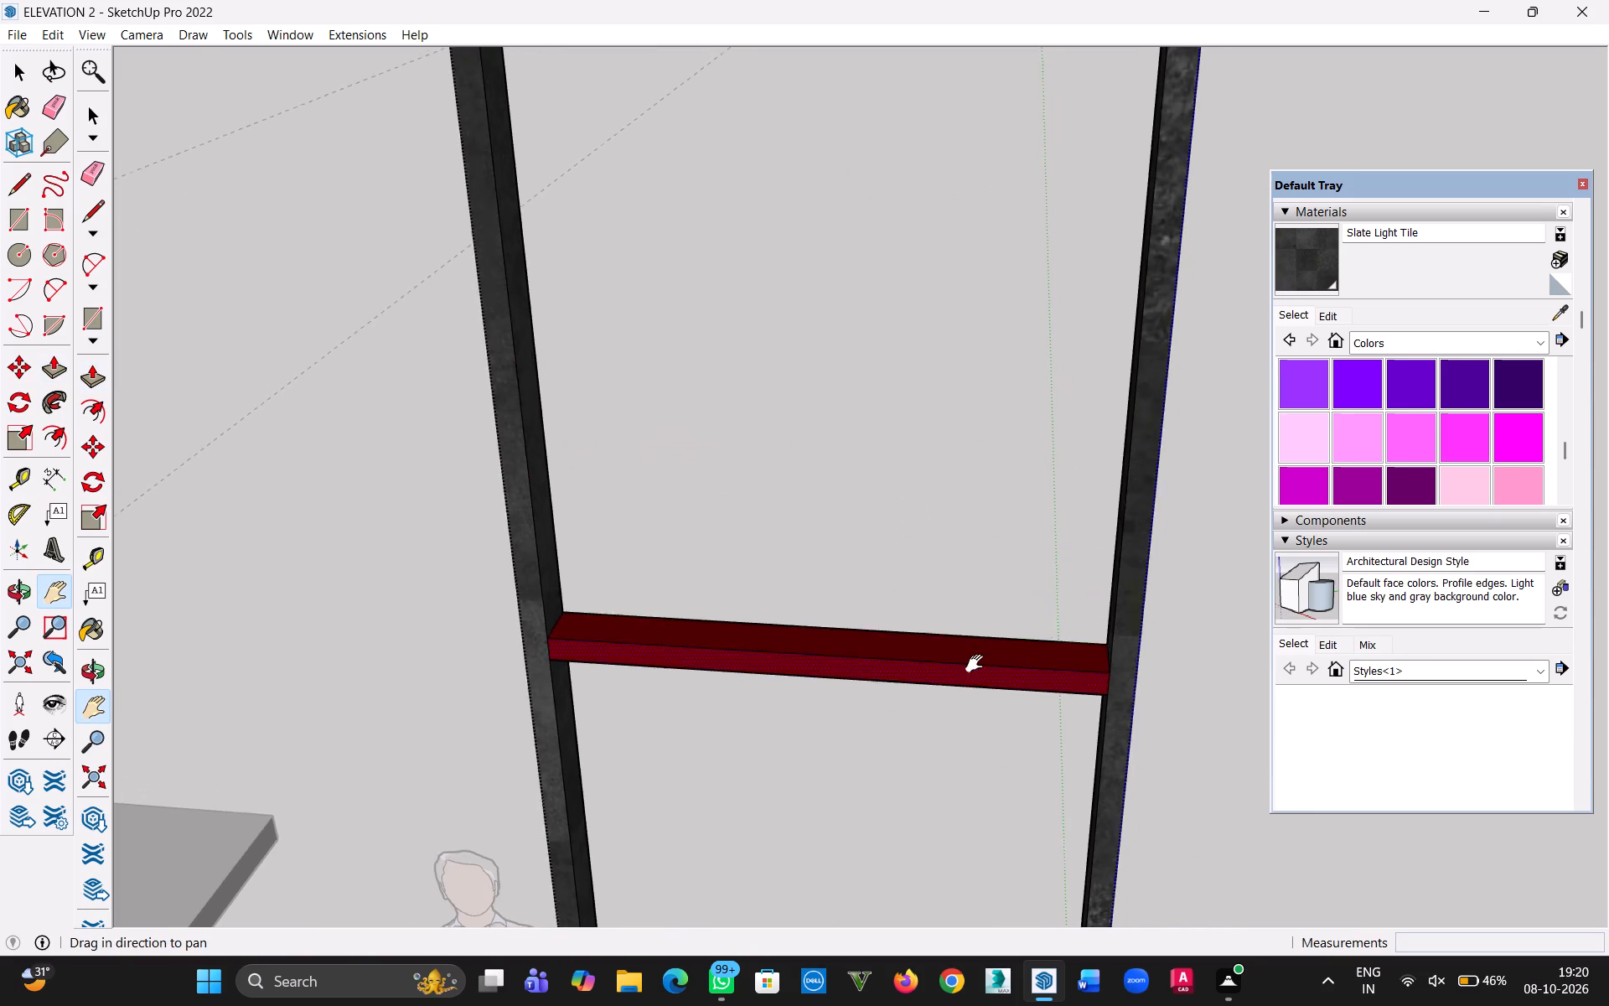
pyautogui.moveTo(978, 664); pyautogui.dragTo(934, 1004)
pyautogui.moveTo(961, 366); pyautogui.dragTo(939, 529)
pyautogui.press('Escape')
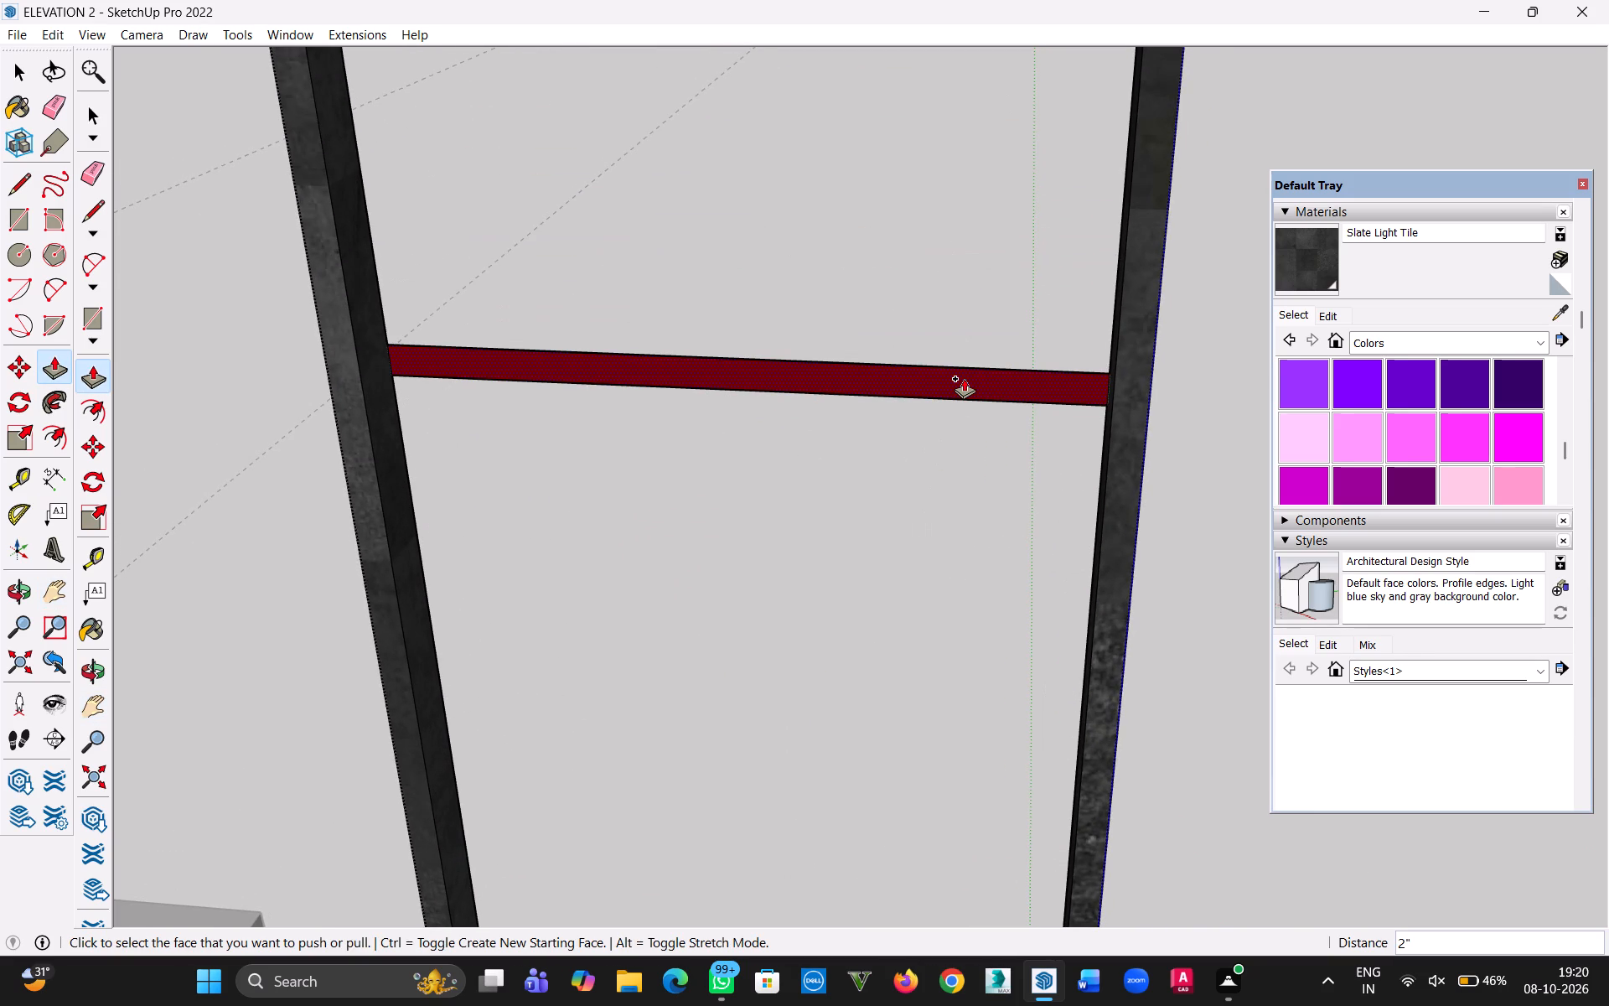
pyautogui.doubleClick(964, 378)
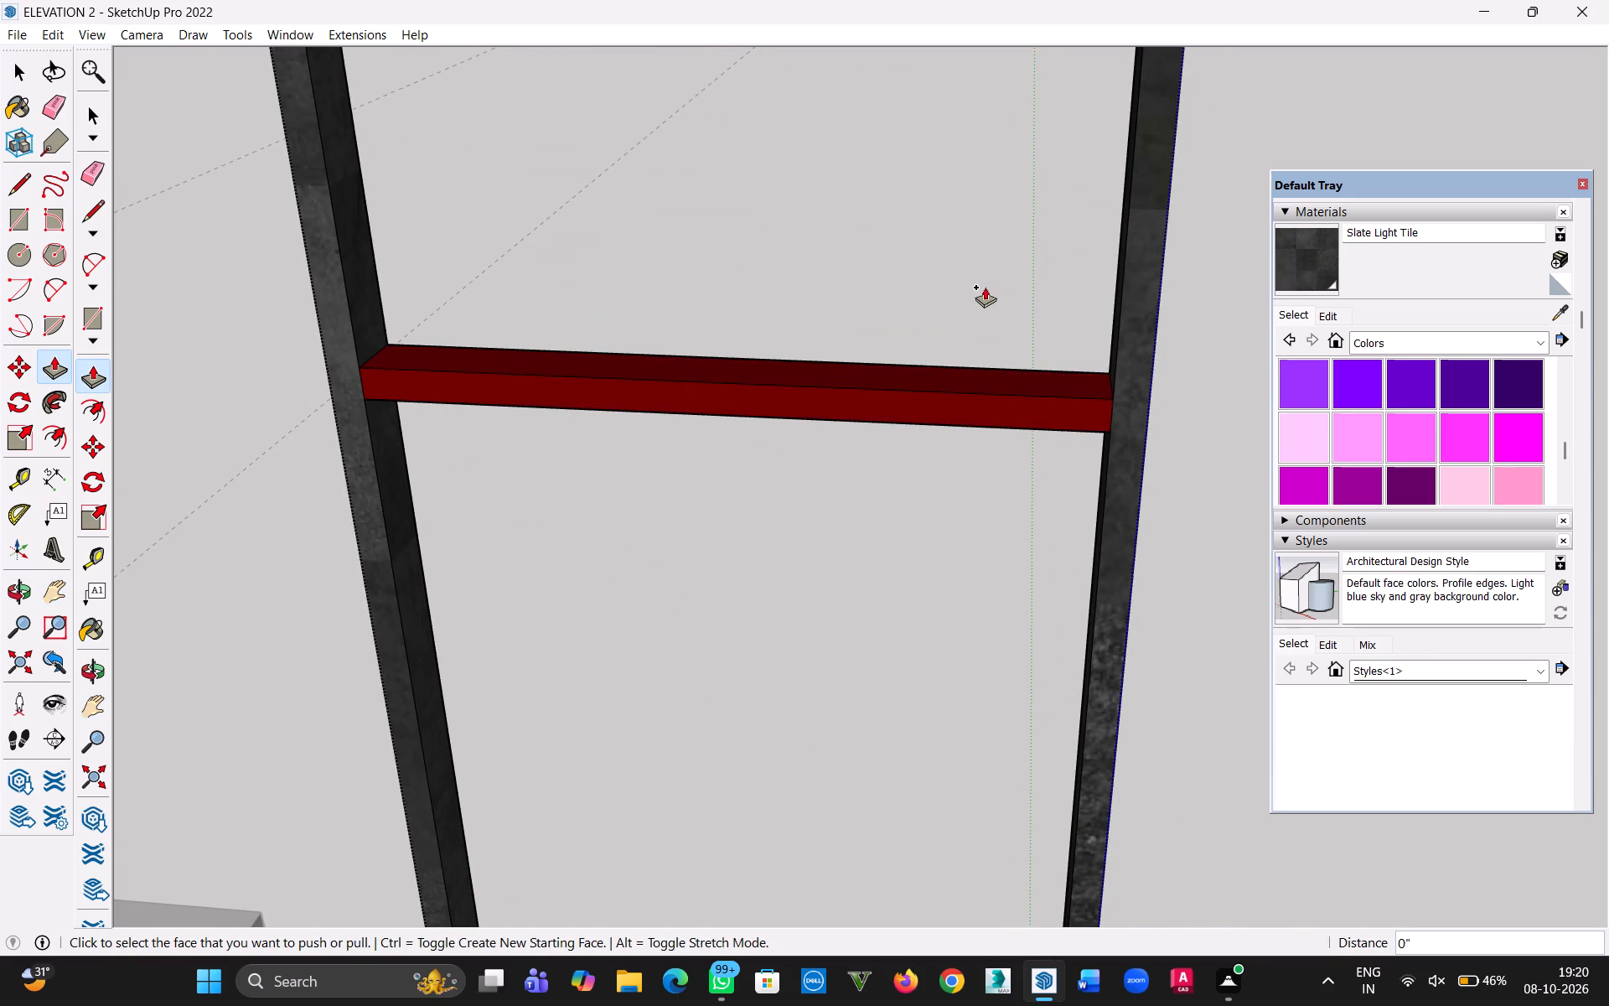
# Extrude the third and fourth divider strips from the bottom of the tall frame by the same 2".
pyautogui.press('h')
pyautogui.moveTo(927, 272); pyautogui.dragTo(871, 751)
pyautogui.moveTo(860, 258); pyautogui.dragTo(887, 626)
pyautogui.scroll(-5, 869, 294)
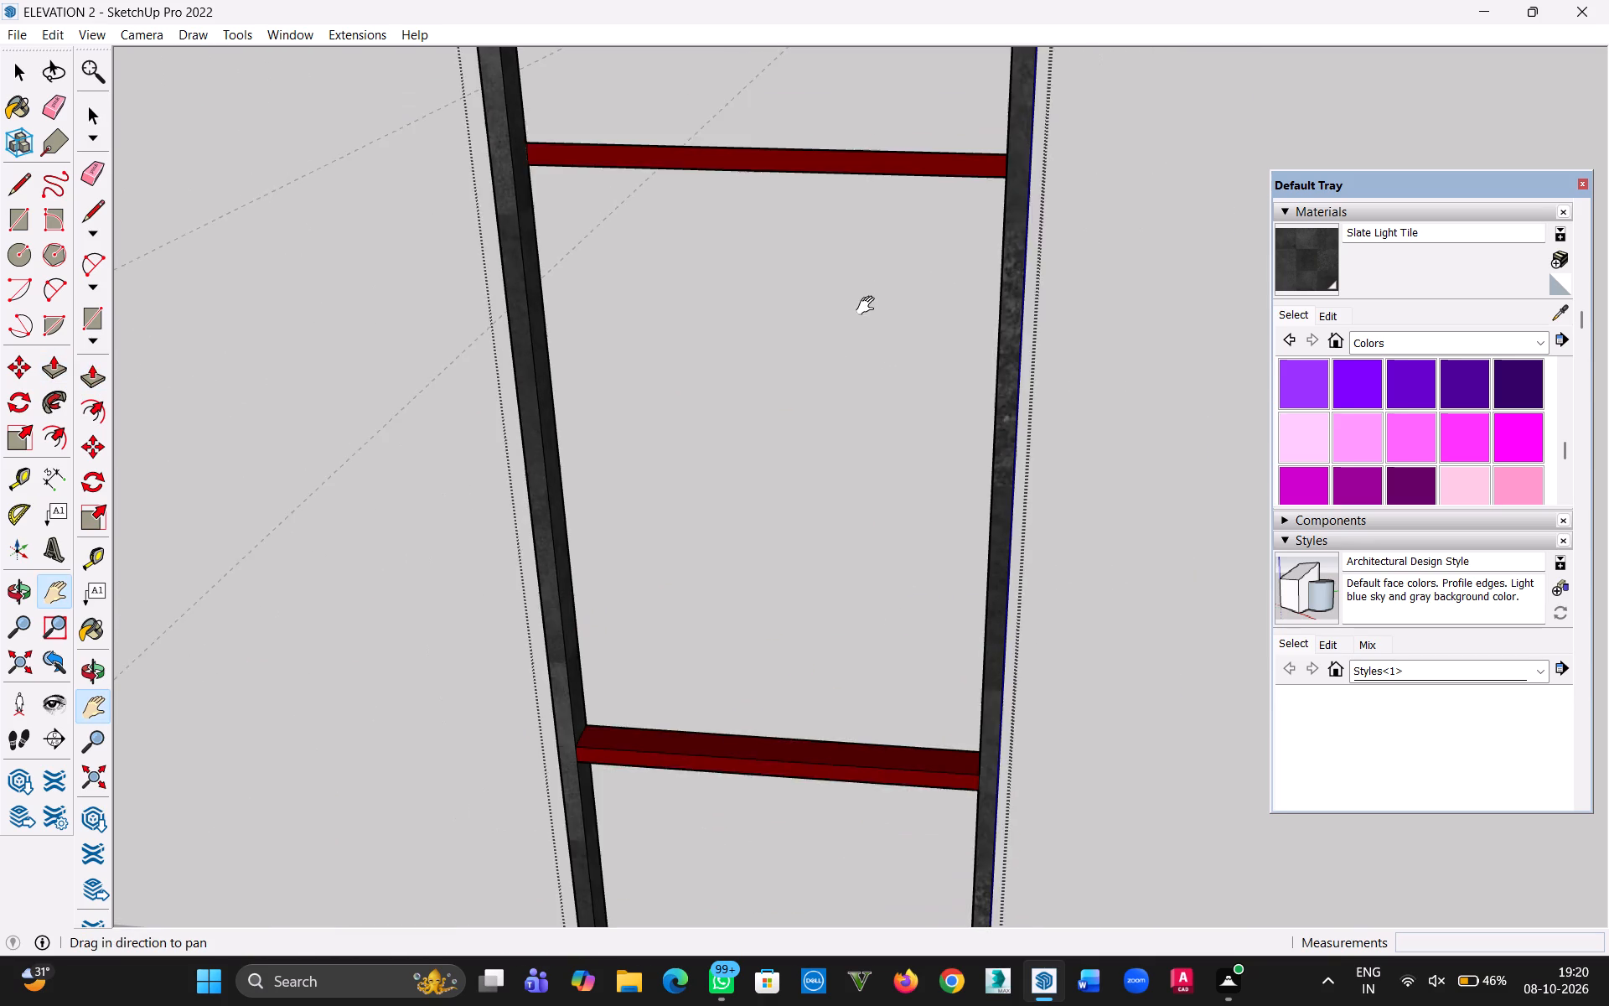
pyautogui.moveTo(856, 289); pyautogui.dragTo(871, 481)
pyautogui.press('Escape')
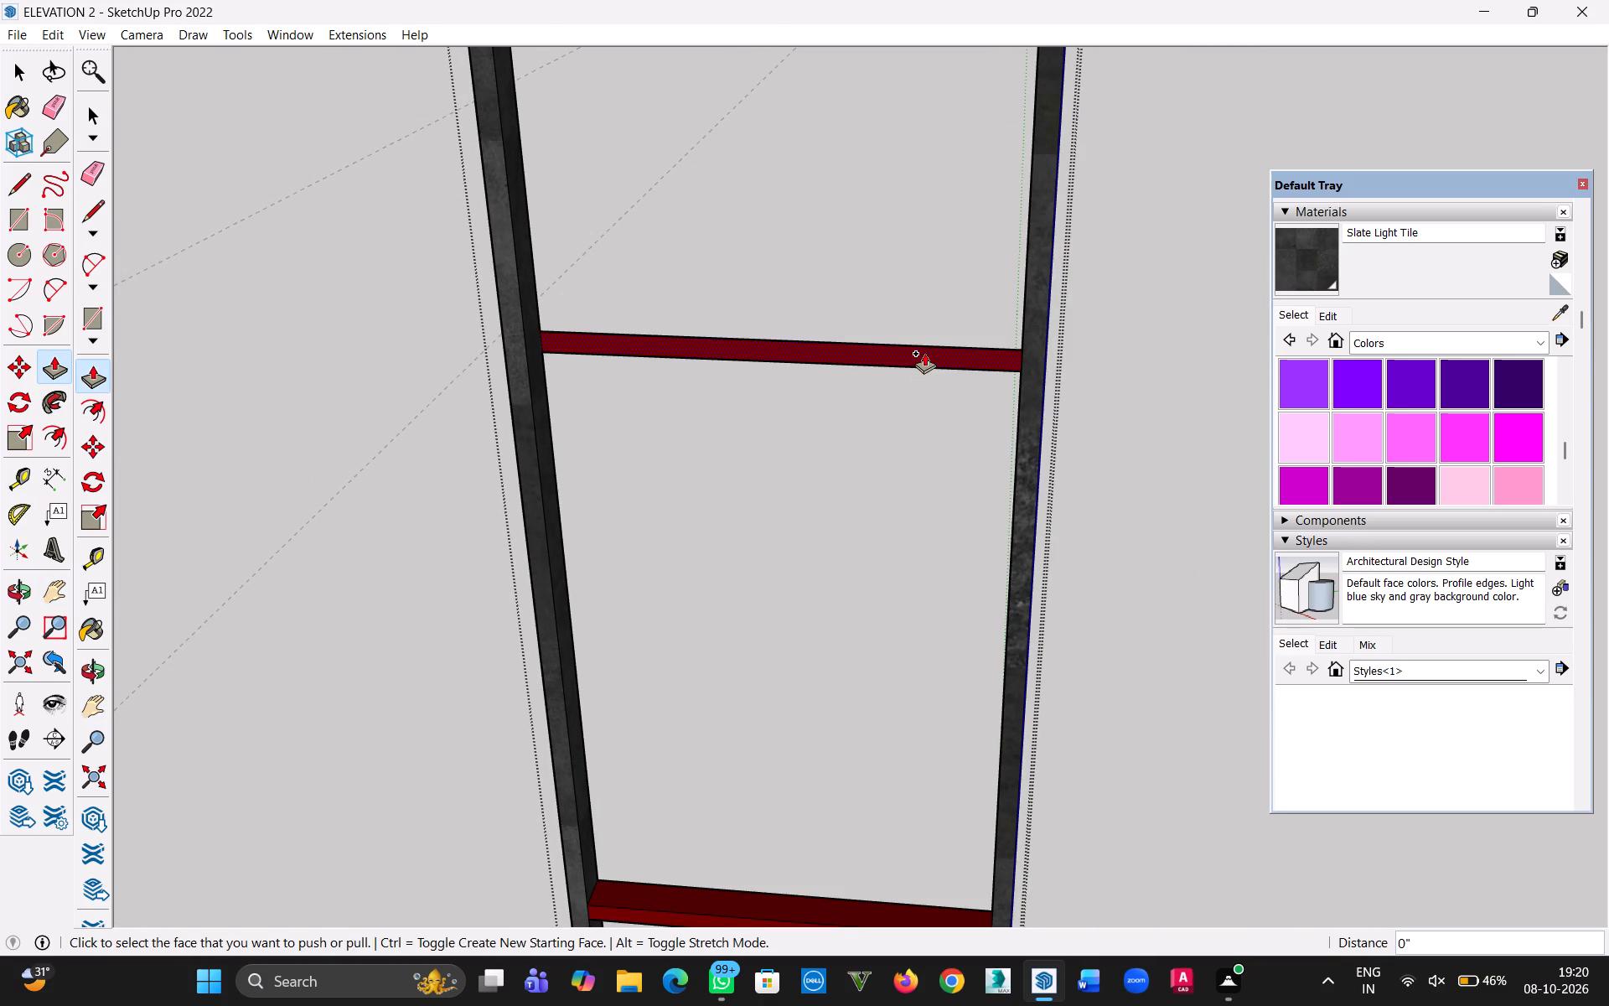
pyautogui.doubleClick(924, 353)
pyautogui.press('h')
pyautogui.moveTo(876, 268); pyautogui.dragTo(872, 746)
pyautogui.moveTo(876, 282); pyautogui.dragTo(875, 581)
pyautogui.press('Escape')
pyautogui.doubleClick(959, 380)
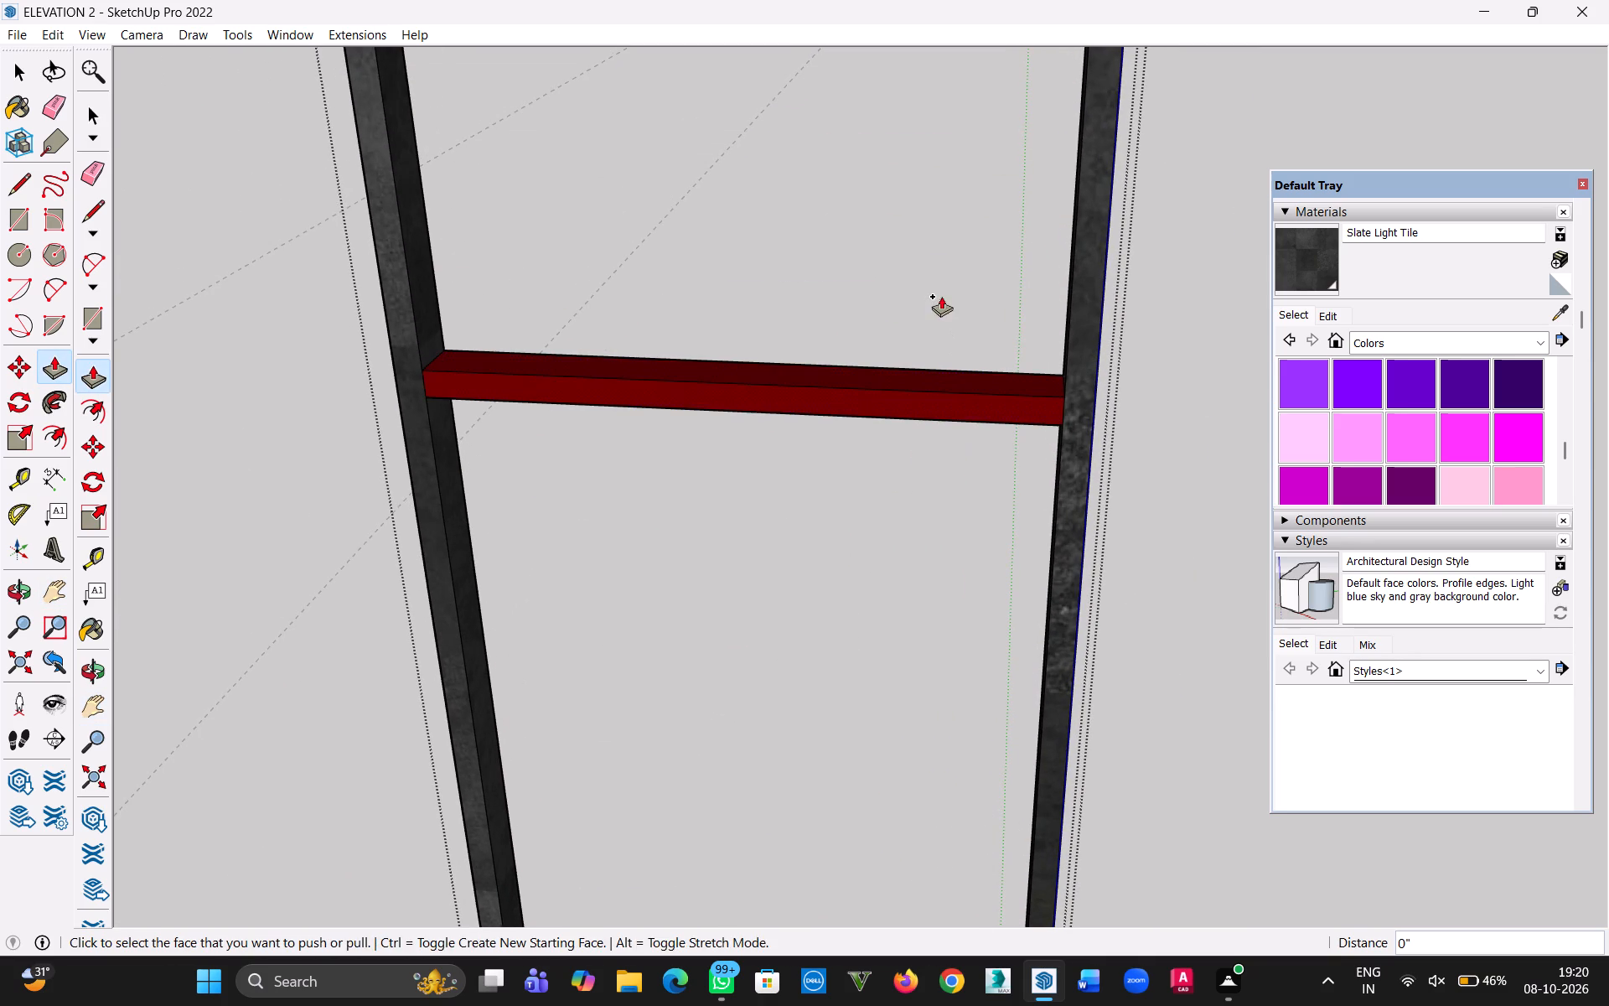
# Extrude the fifth and sixth divider strips from the bottom of the tall frame by the same 2".
pyautogui.press('h')
pyautogui.moveTo(911, 264); pyautogui.dragTo(915, 910)
pyautogui.moveTo(911, 370); pyautogui.dragTo(904, 695)
pyautogui.press('Escape')
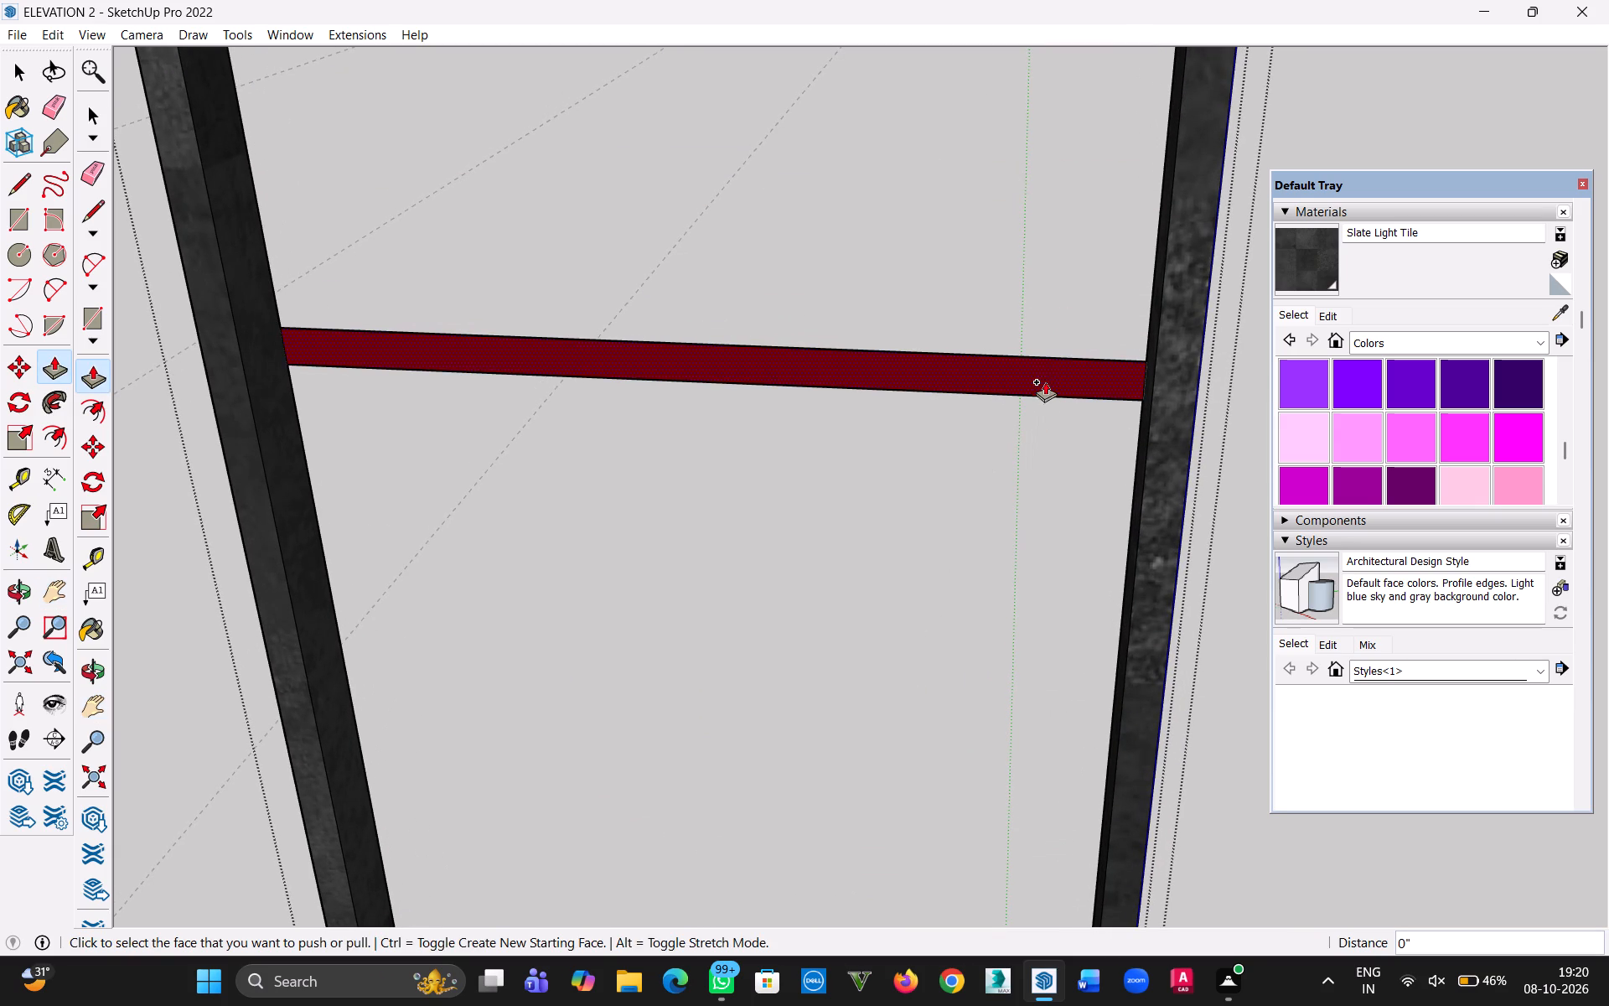
pyautogui.doubleClick(1045, 376)
pyautogui.press('h')
pyautogui.moveTo(986, 281); pyautogui.dragTo(955, 989)
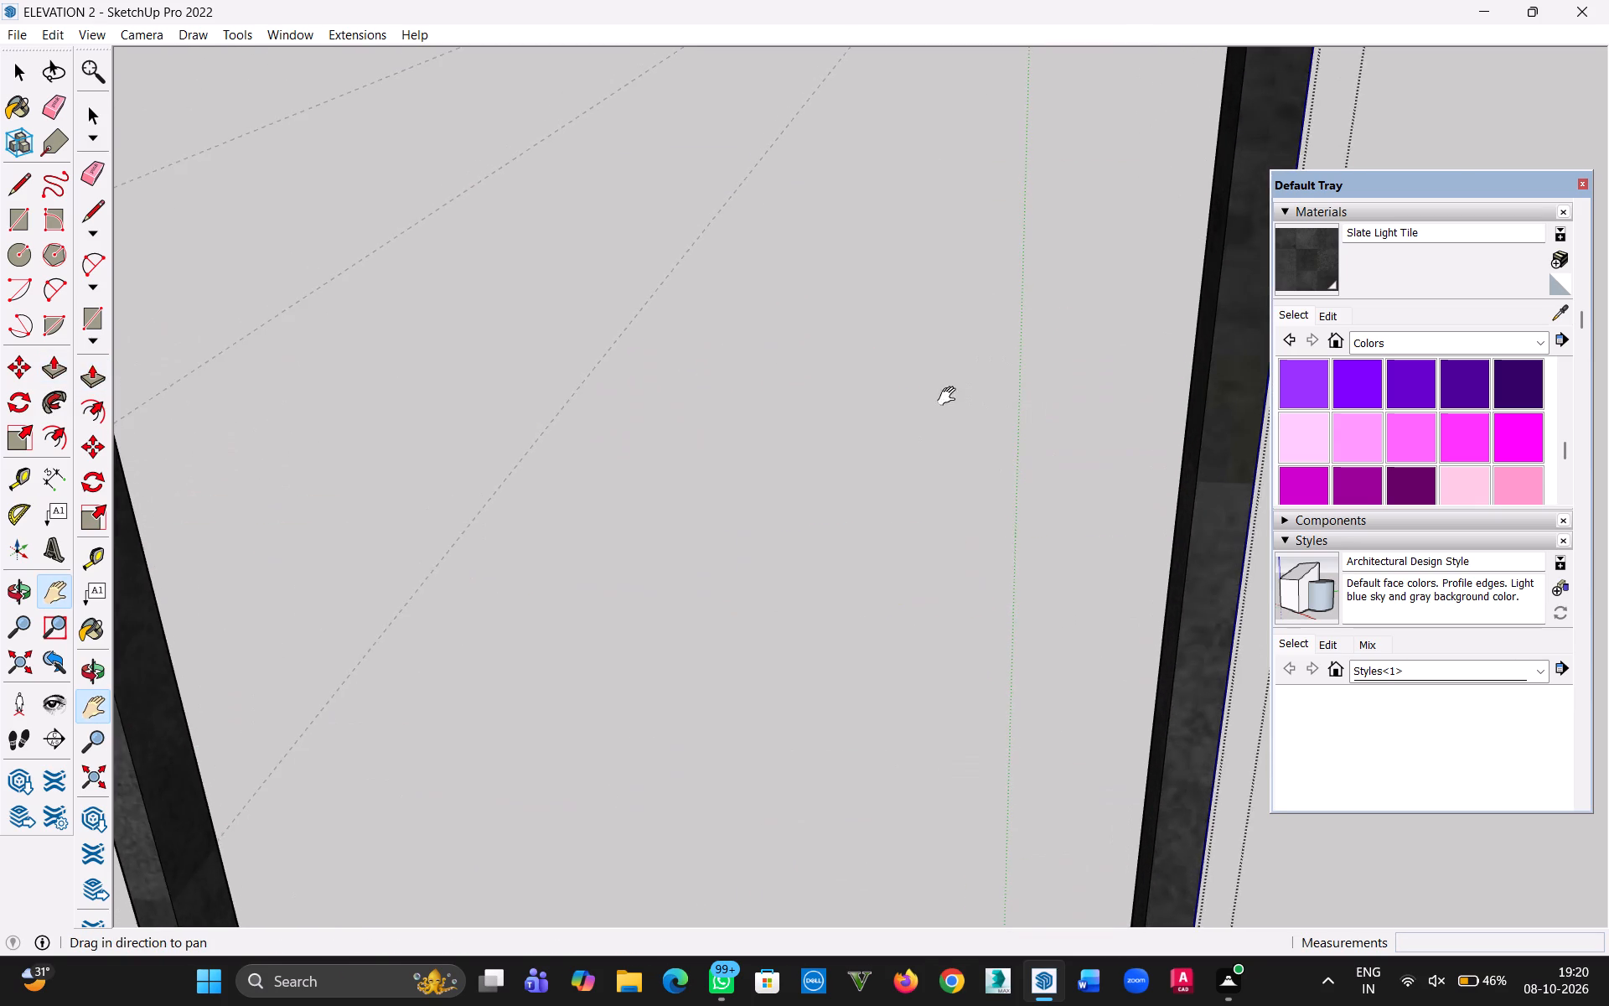
pyautogui.moveTo(950, 397); pyautogui.dragTo(966, 814)
pyautogui.scroll(-5, 960, 691)
pyautogui.press('Escape')
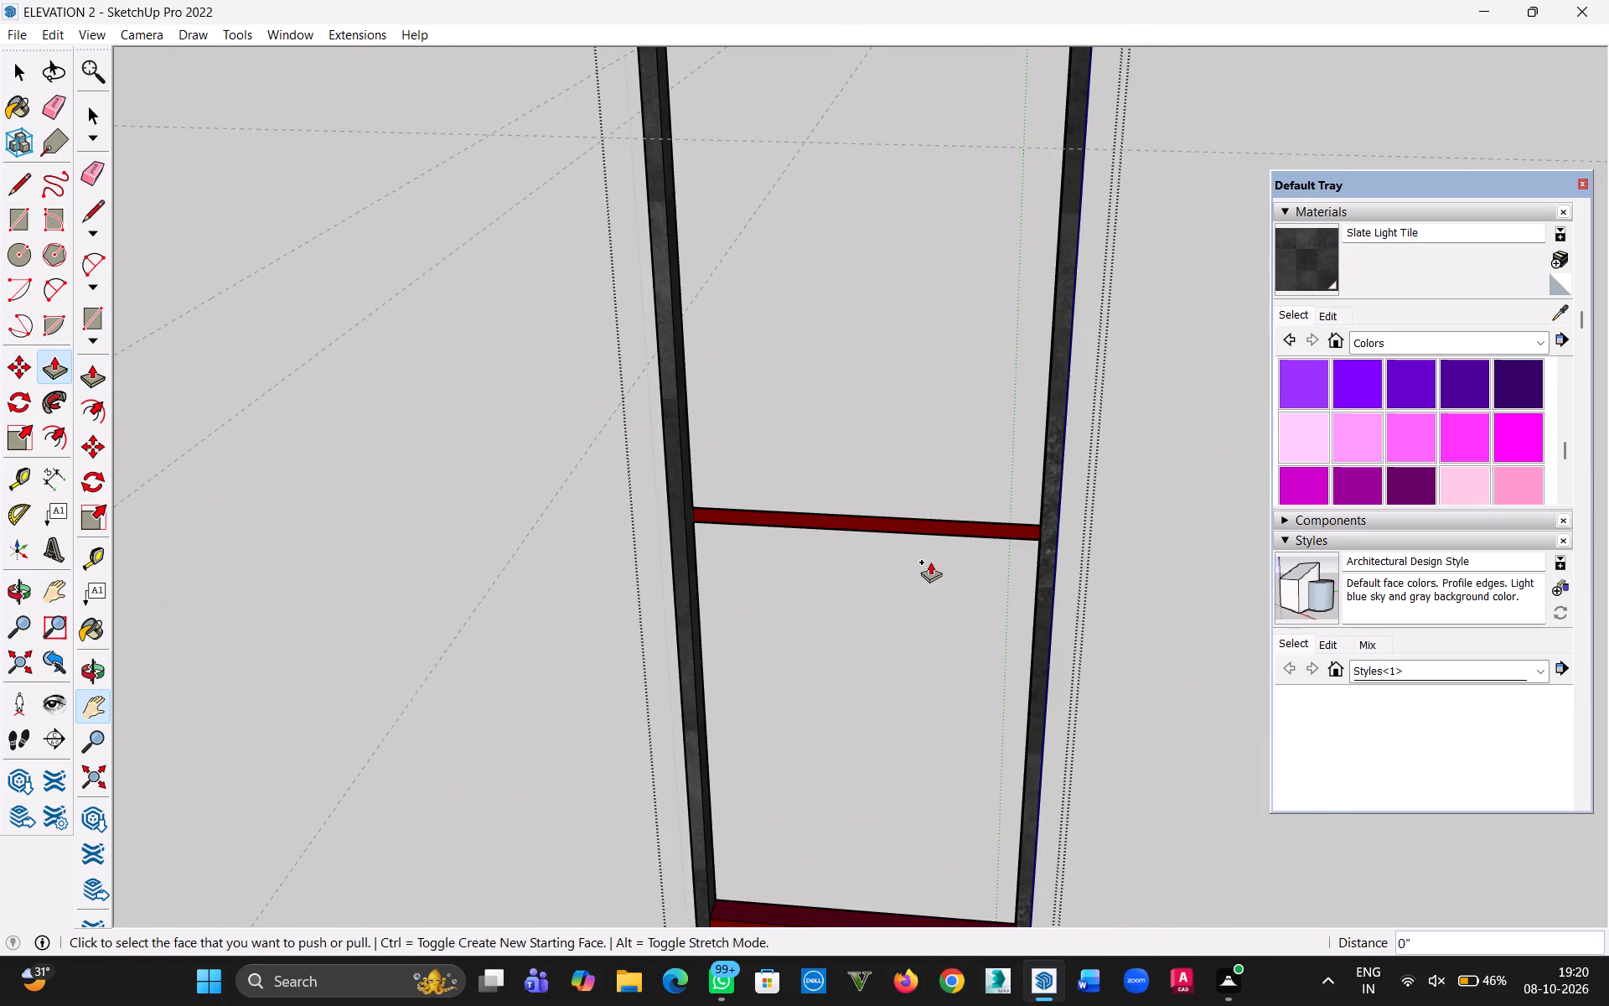
pyautogui.scroll(4, 930, 562)
pyautogui.doubleClick(980, 497)
# Extrude the seventh divider strip from the bottom of the tall frame by the same 2".
pyautogui.press('h')
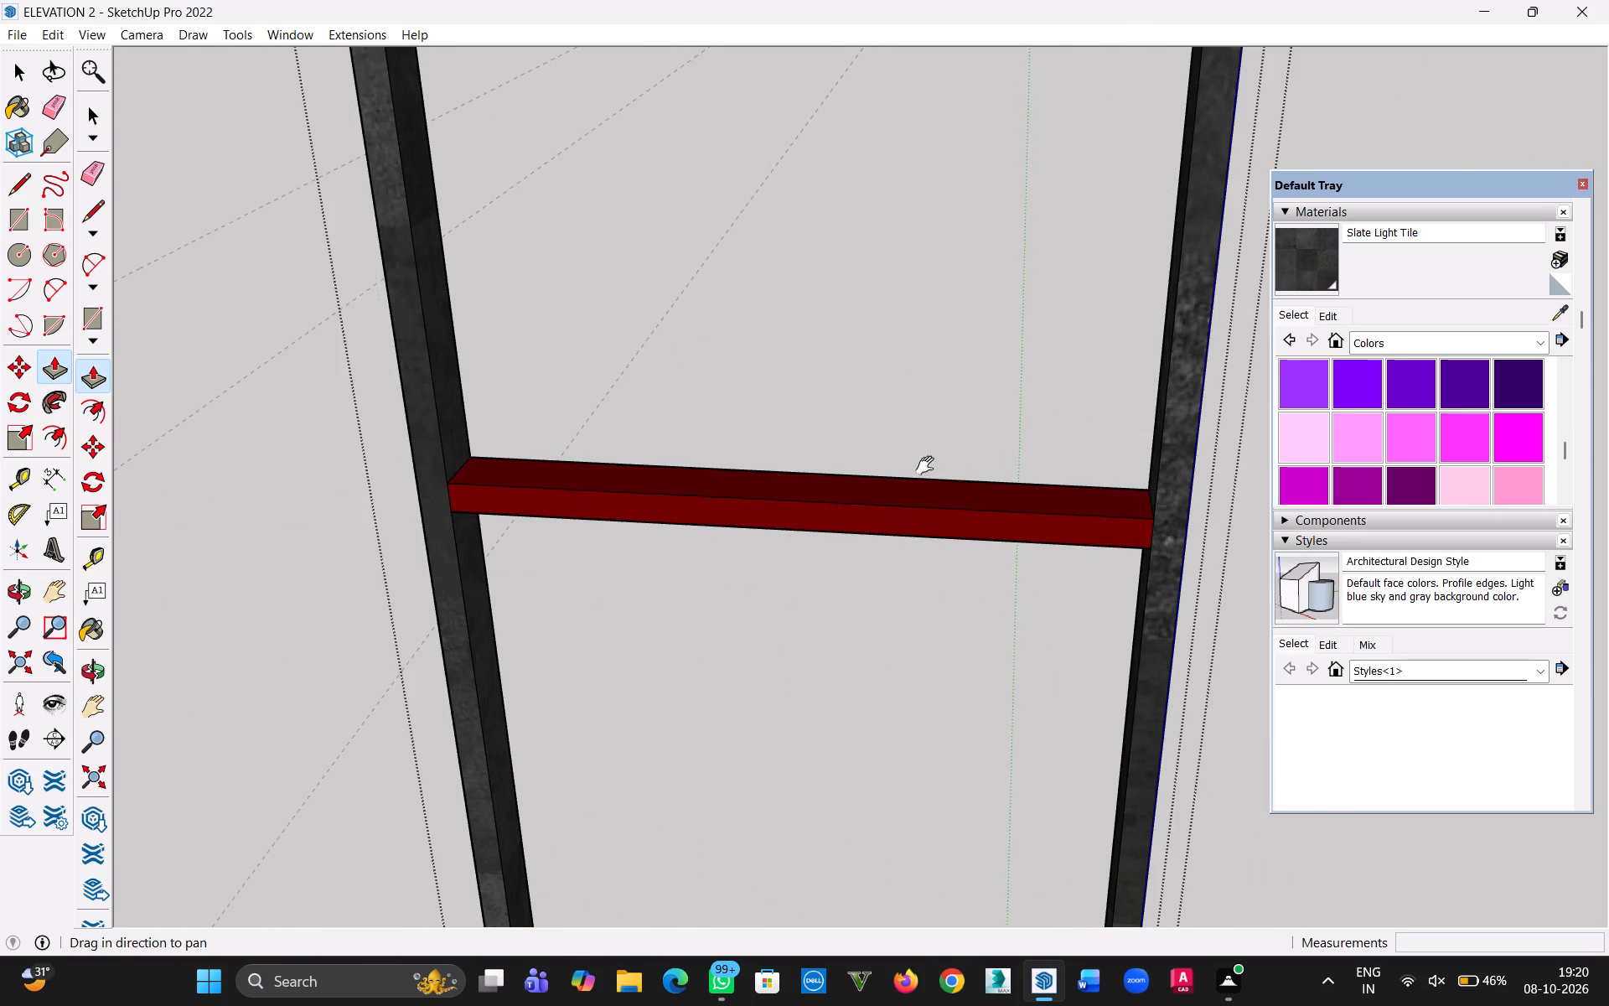
pyautogui.moveTo(934, 258); pyautogui.dragTo(901, 703)
pyautogui.scroll(-5, 895, 589)
pyautogui.moveTo(892, 436); pyautogui.dragTo(860, 648)
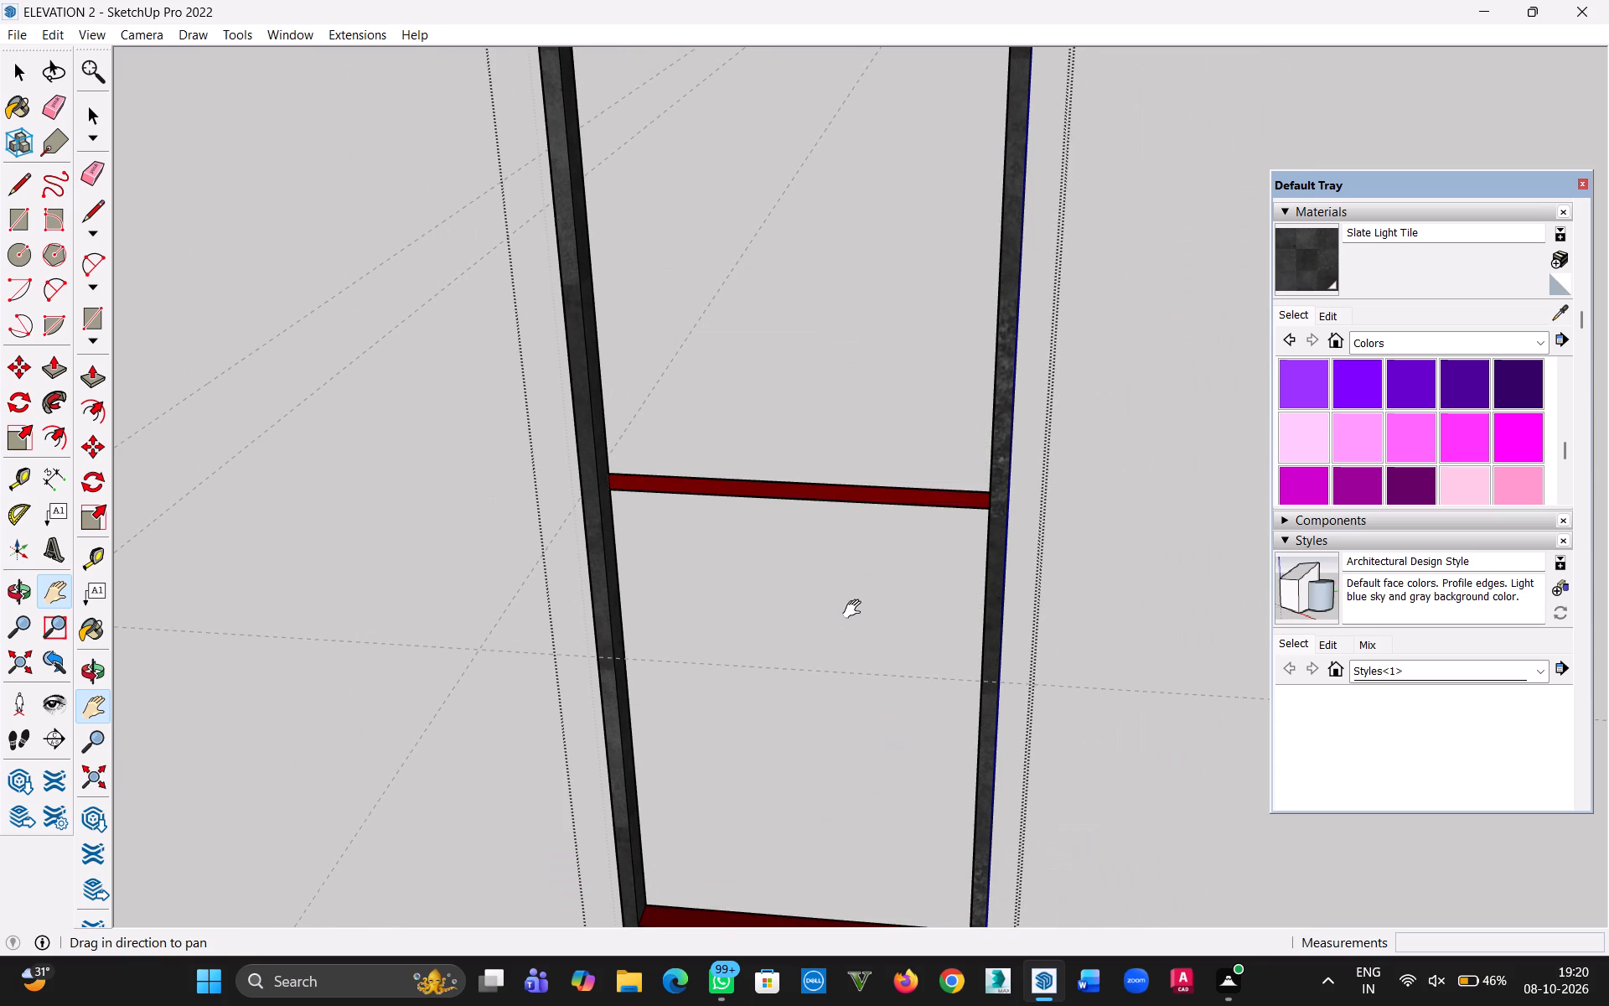
pyautogui.press('Escape')
pyautogui.scroll(5, 856, 609)
pyautogui.doubleClick(994, 255)
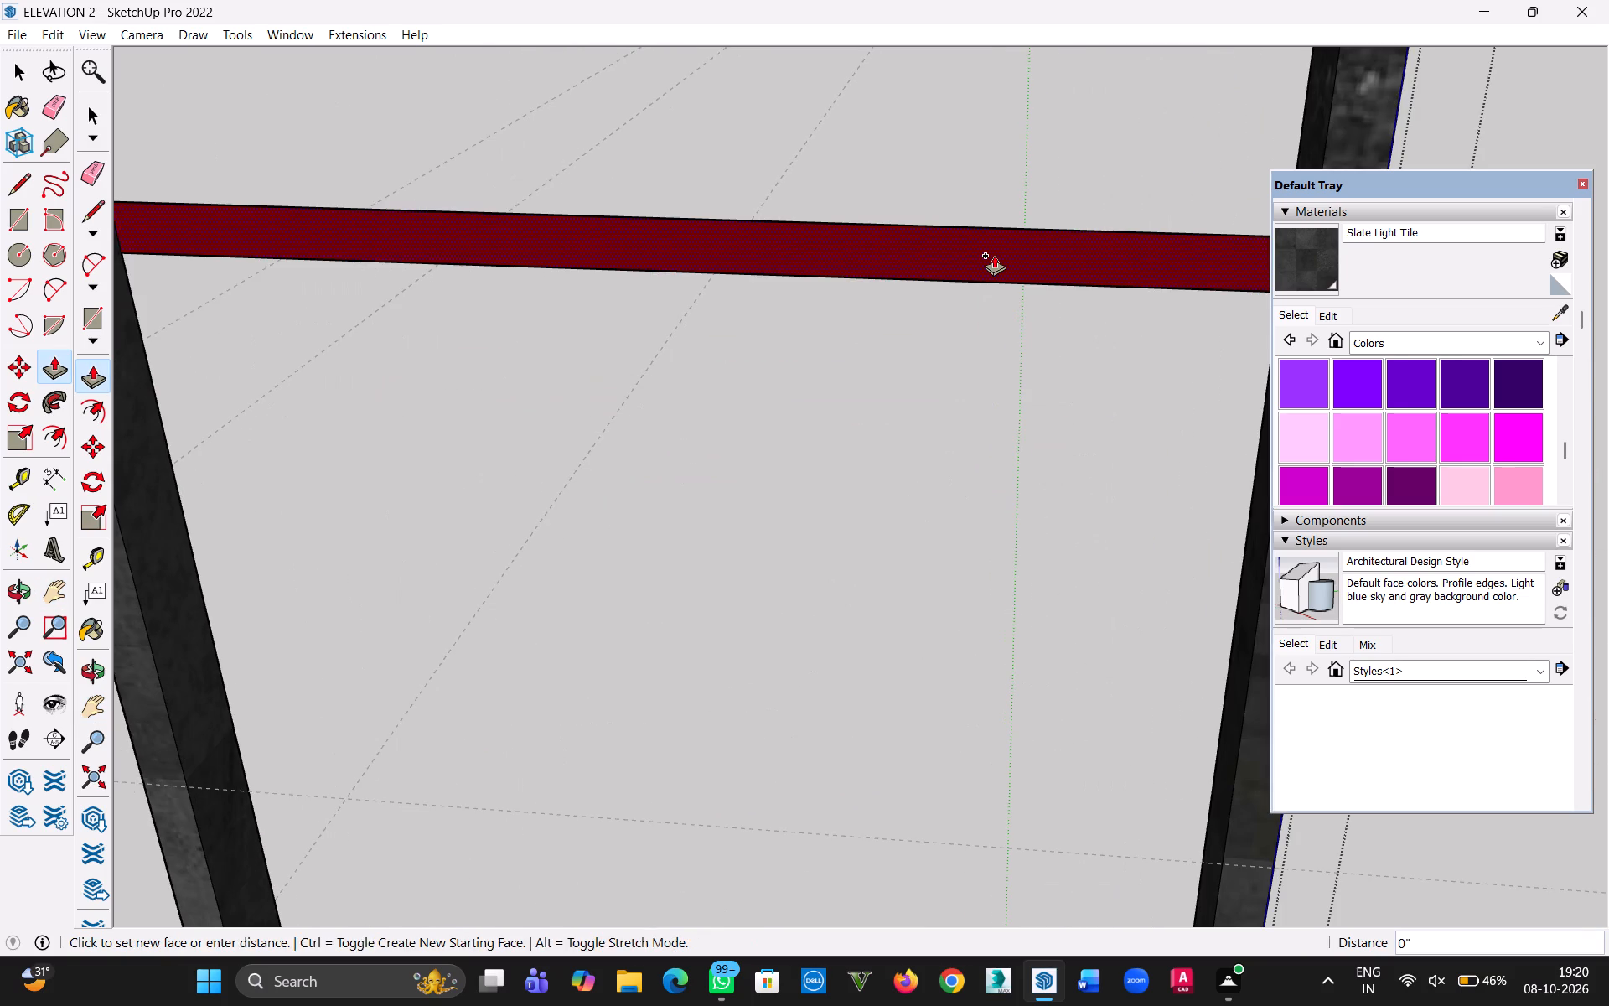
# Extrude the eighth and ninth divider strips from the bottom of the tall frame by the same 2".
pyautogui.scroll(-6, 975, 388)
pyautogui.press('h')
pyautogui.moveTo(923, 320); pyautogui.dragTo(834, 822)
pyautogui.moveTo(834, 375); pyautogui.dragTo(835, 571)
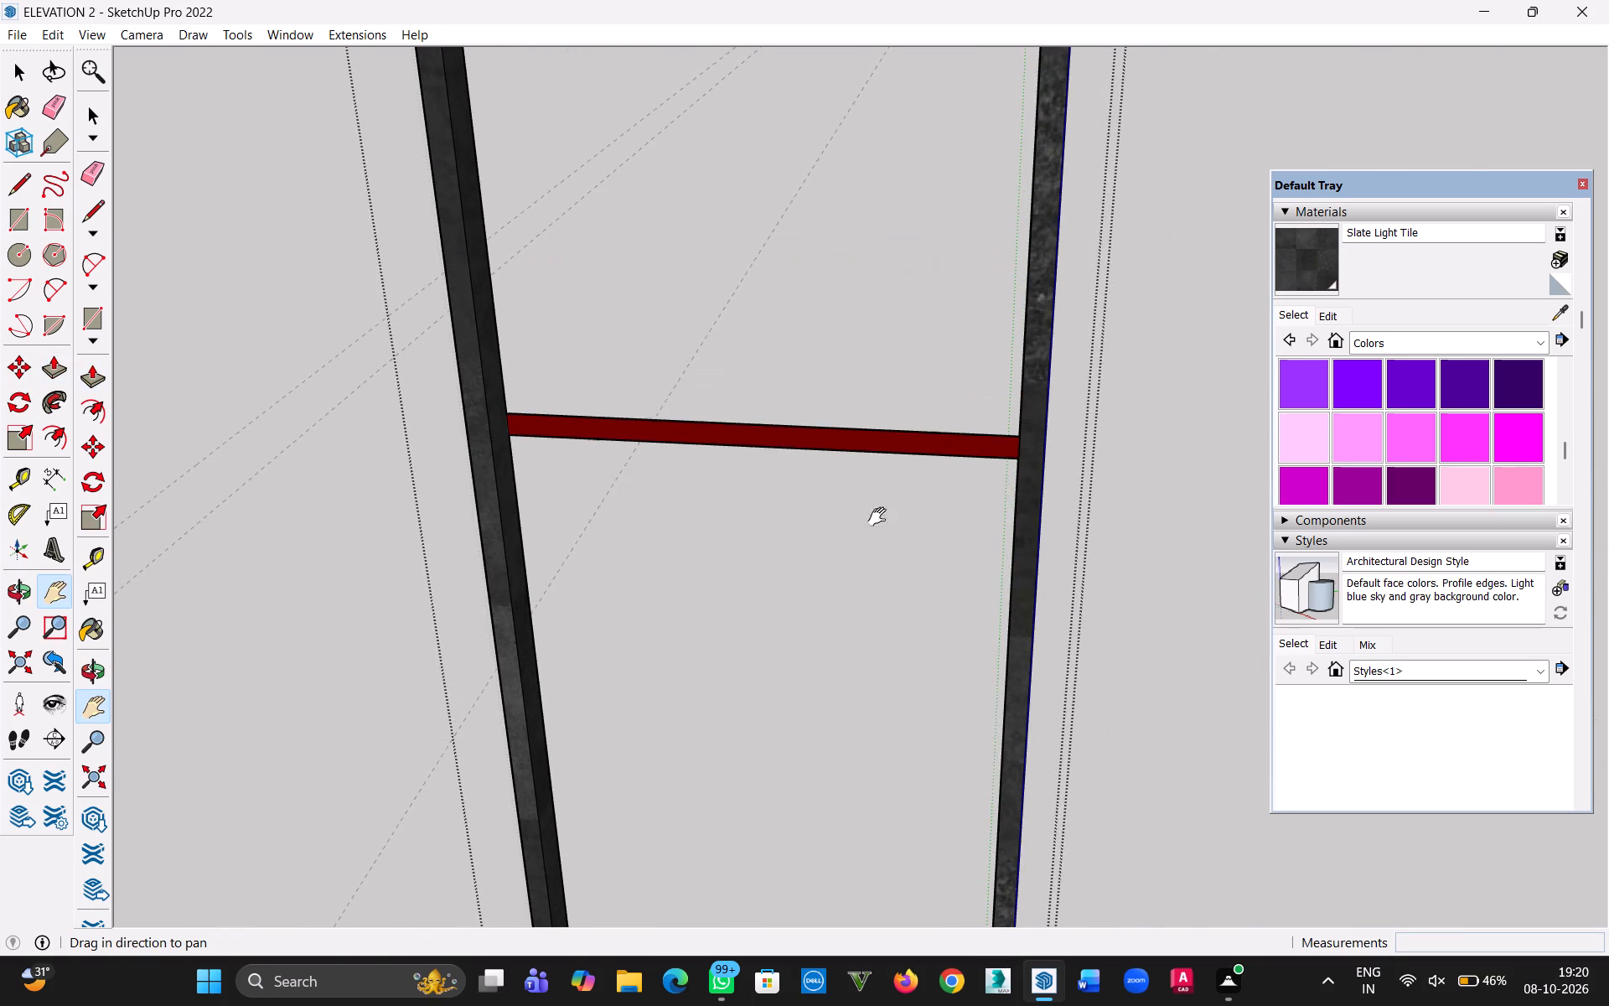
pyautogui.press('Escape')
pyautogui.scroll(5, 915, 473)
pyautogui.doubleClick(938, 359)
pyautogui.scroll(-6, 931, 496)
pyautogui.press('h')
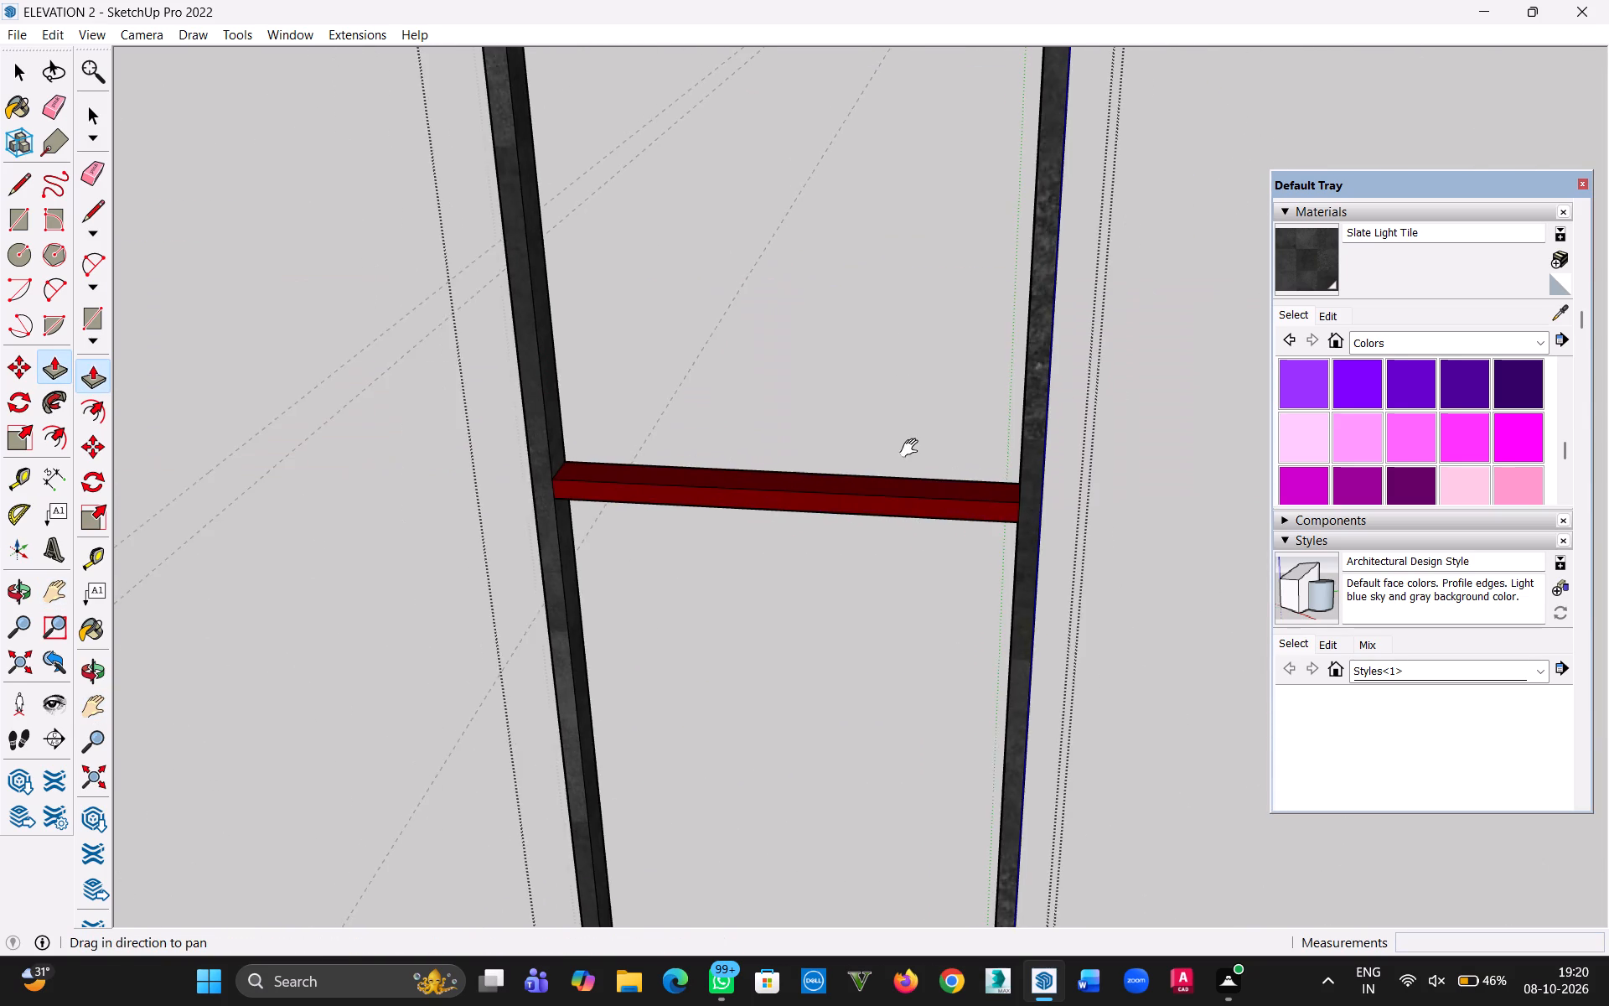
pyautogui.moveTo(895, 345); pyautogui.dragTo(850, 782)
pyautogui.moveTo(821, 329); pyautogui.dragTo(829, 547)
pyautogui.press('Escape')
pyautogui.doubleClick(861, 438)
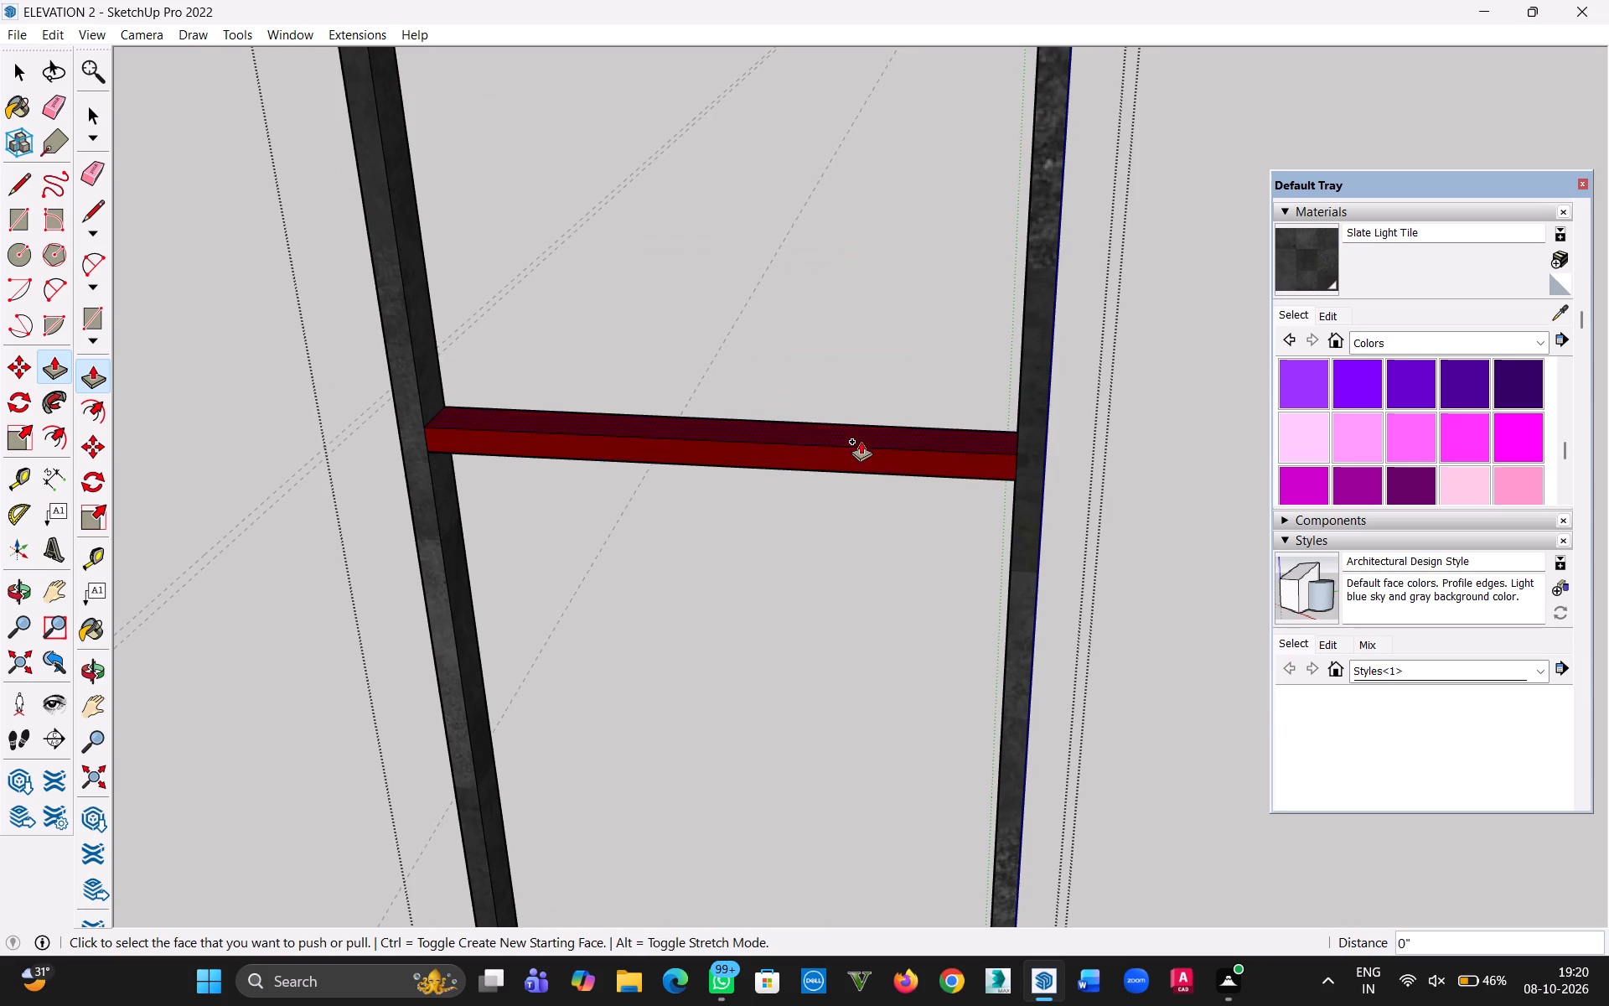
pyautogui.press('h')
pyautogui.moveTo(831, 303); pyautogui.dragTo(804, 797)
pyautogui.moveTo(790, 216); pyautogui.dragTo(794, 656)
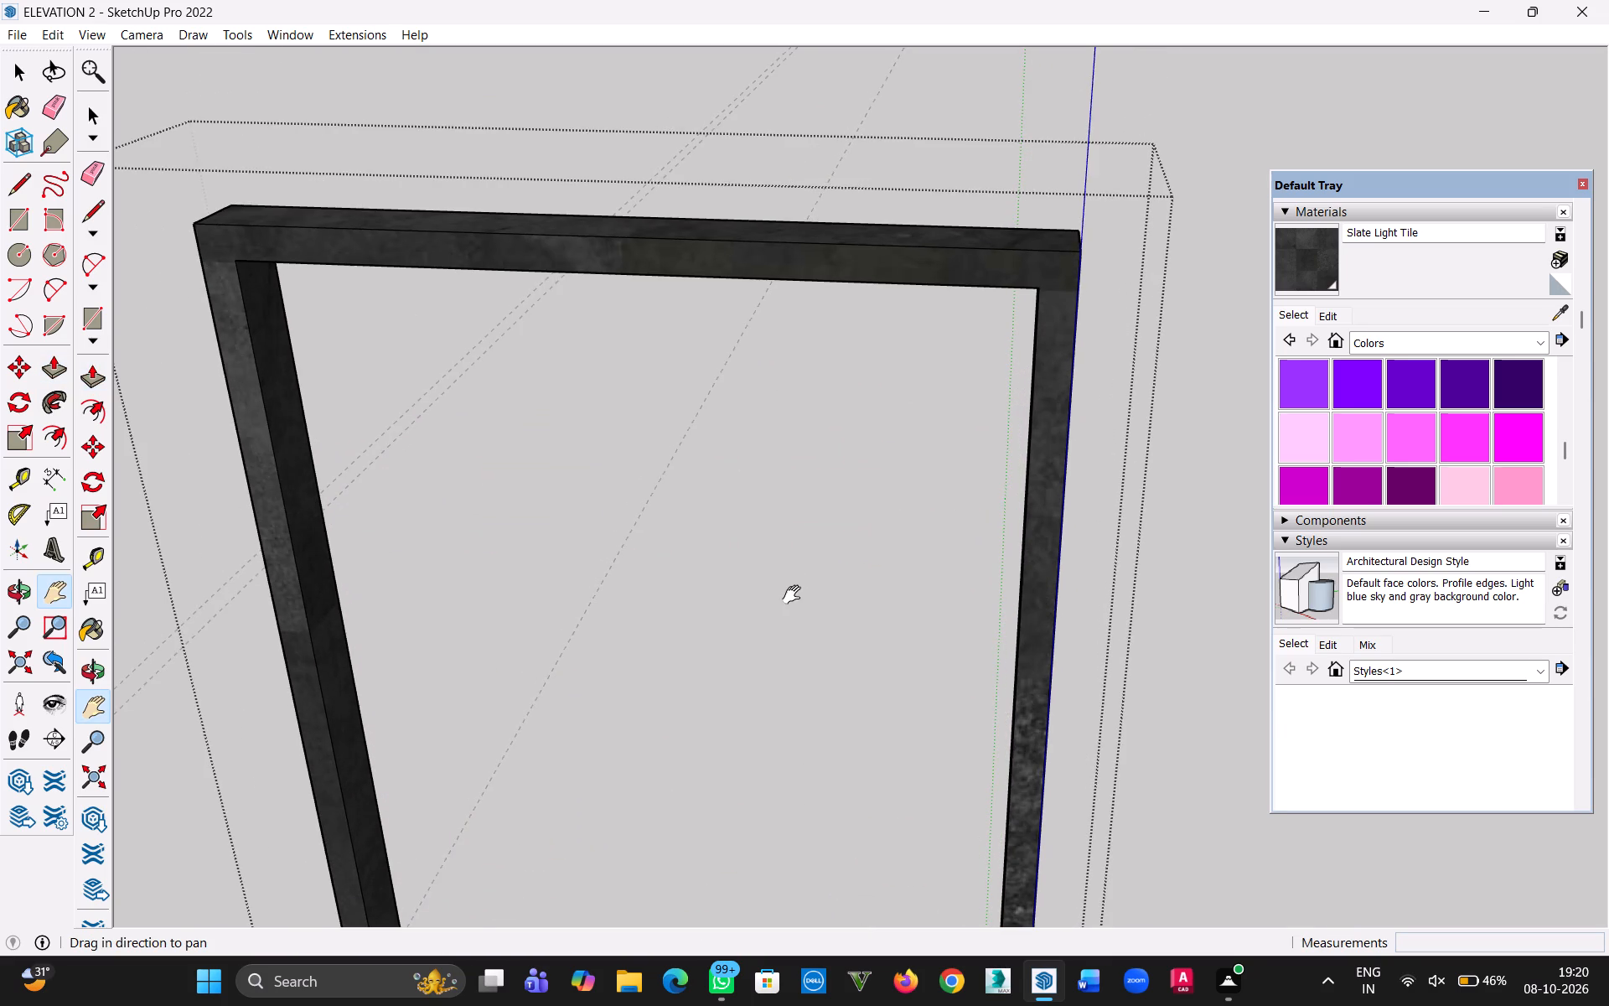
pyautogui.scroll(-1, 791, 584)
pyautogui.click(22, 71)
pyautogui.click(713, 565)
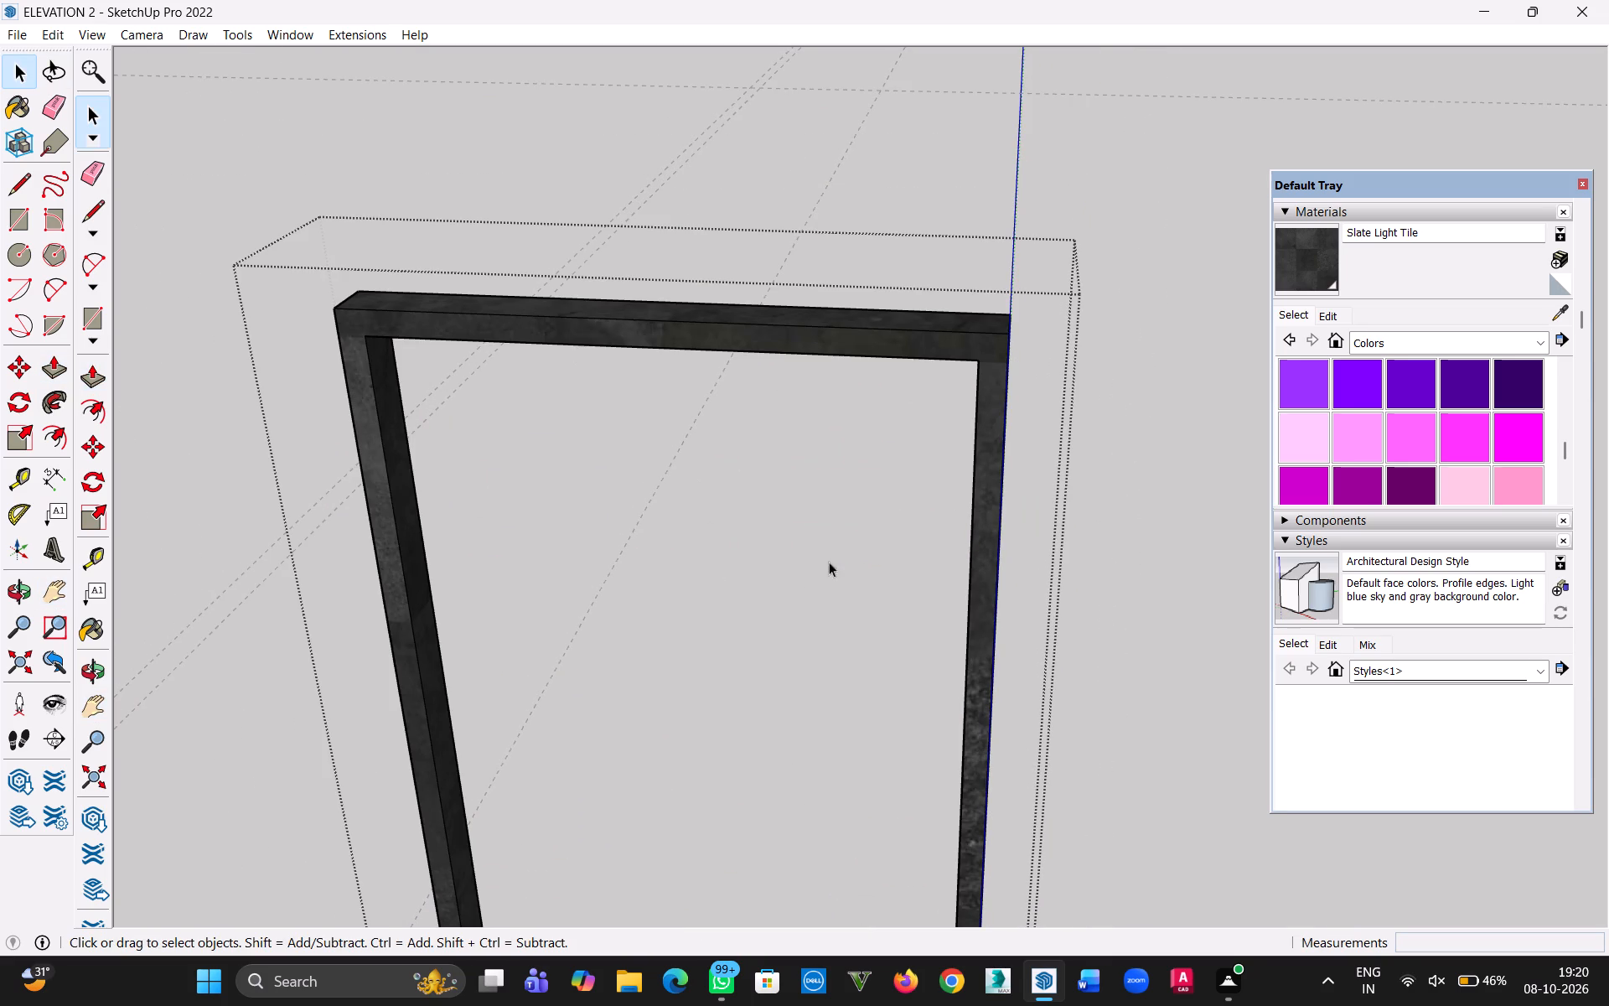
# Paint the tall frame's outer border face with Color K02 while editing inside its group.
pyautogui.press('b')
pyautogui.click(1368, 445)
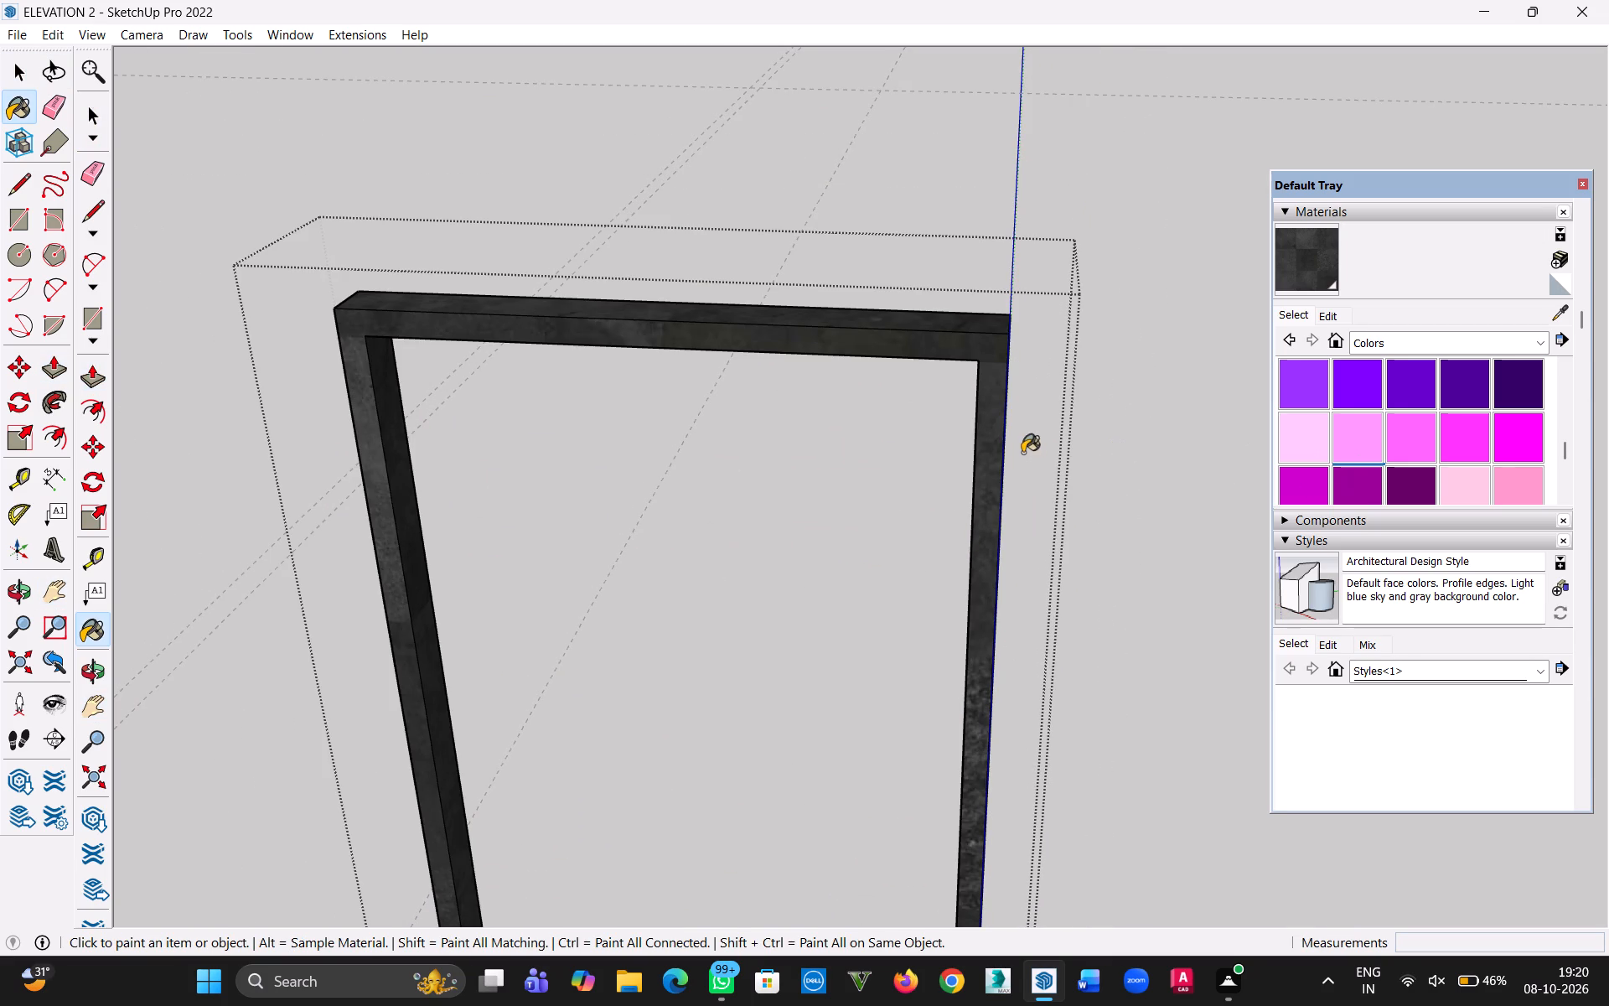
pyautogui.click(991, 459)
pyautogui.scroll(-4, 999, 604)
pyautogui.moveTo(914, 602); pyautogui.dragTo(894, 502, button='middle')
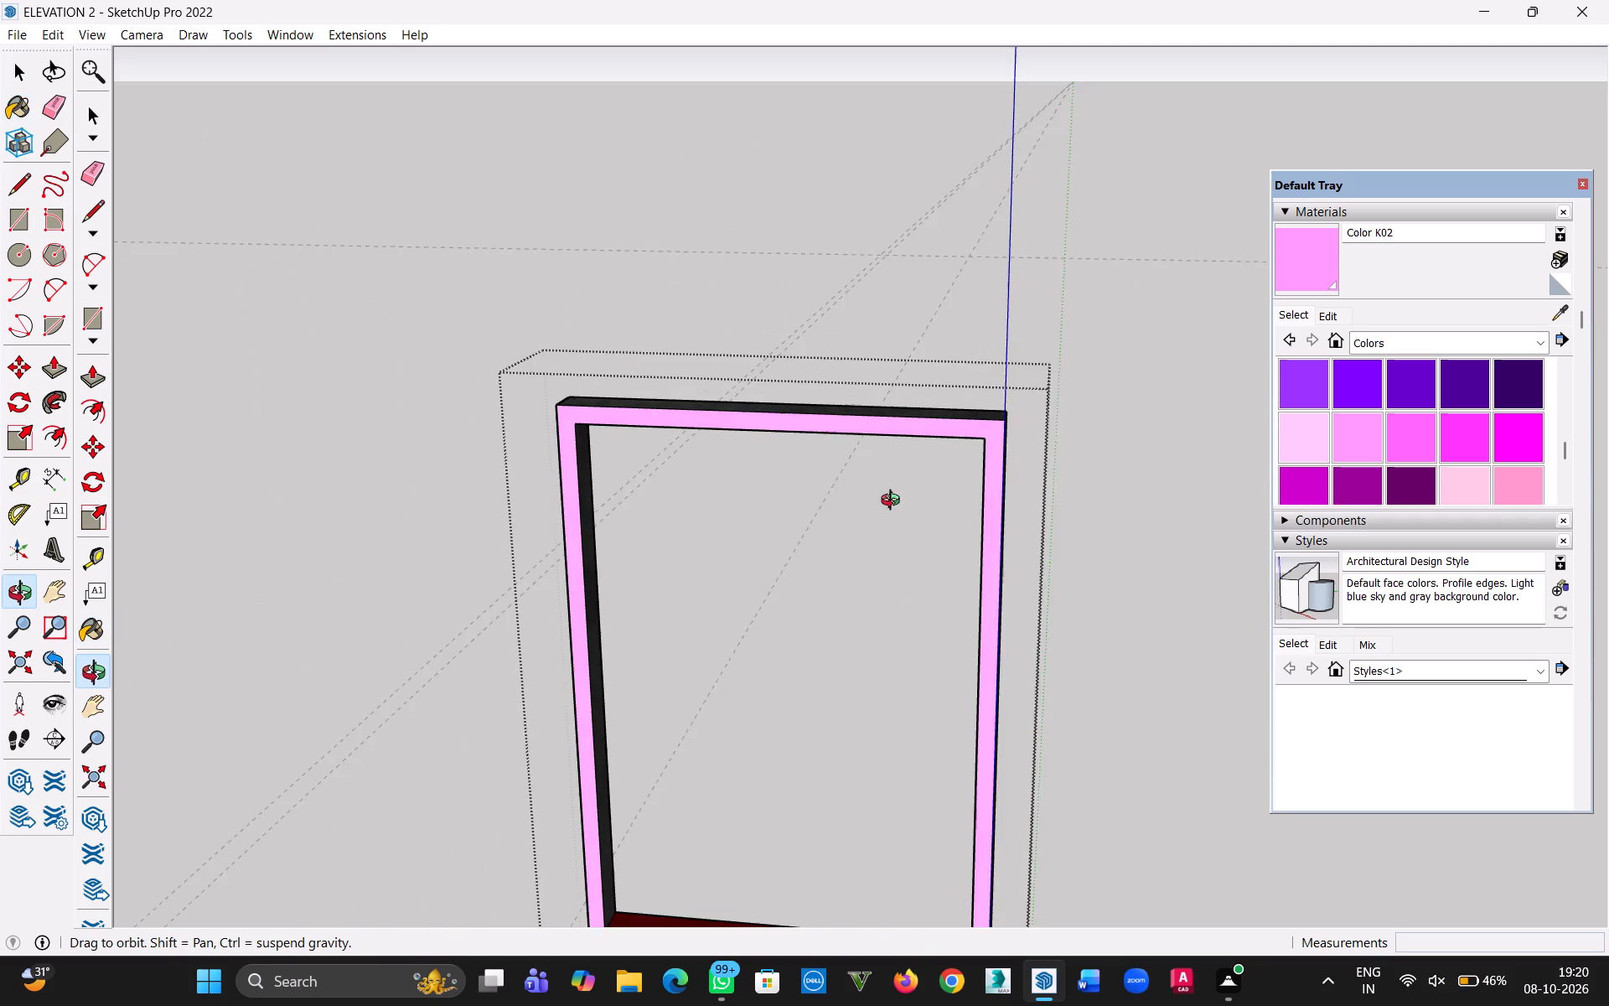
pyautogui.moveTo(894, 502); pyautogui.dragTo(872, 598, button='middle')
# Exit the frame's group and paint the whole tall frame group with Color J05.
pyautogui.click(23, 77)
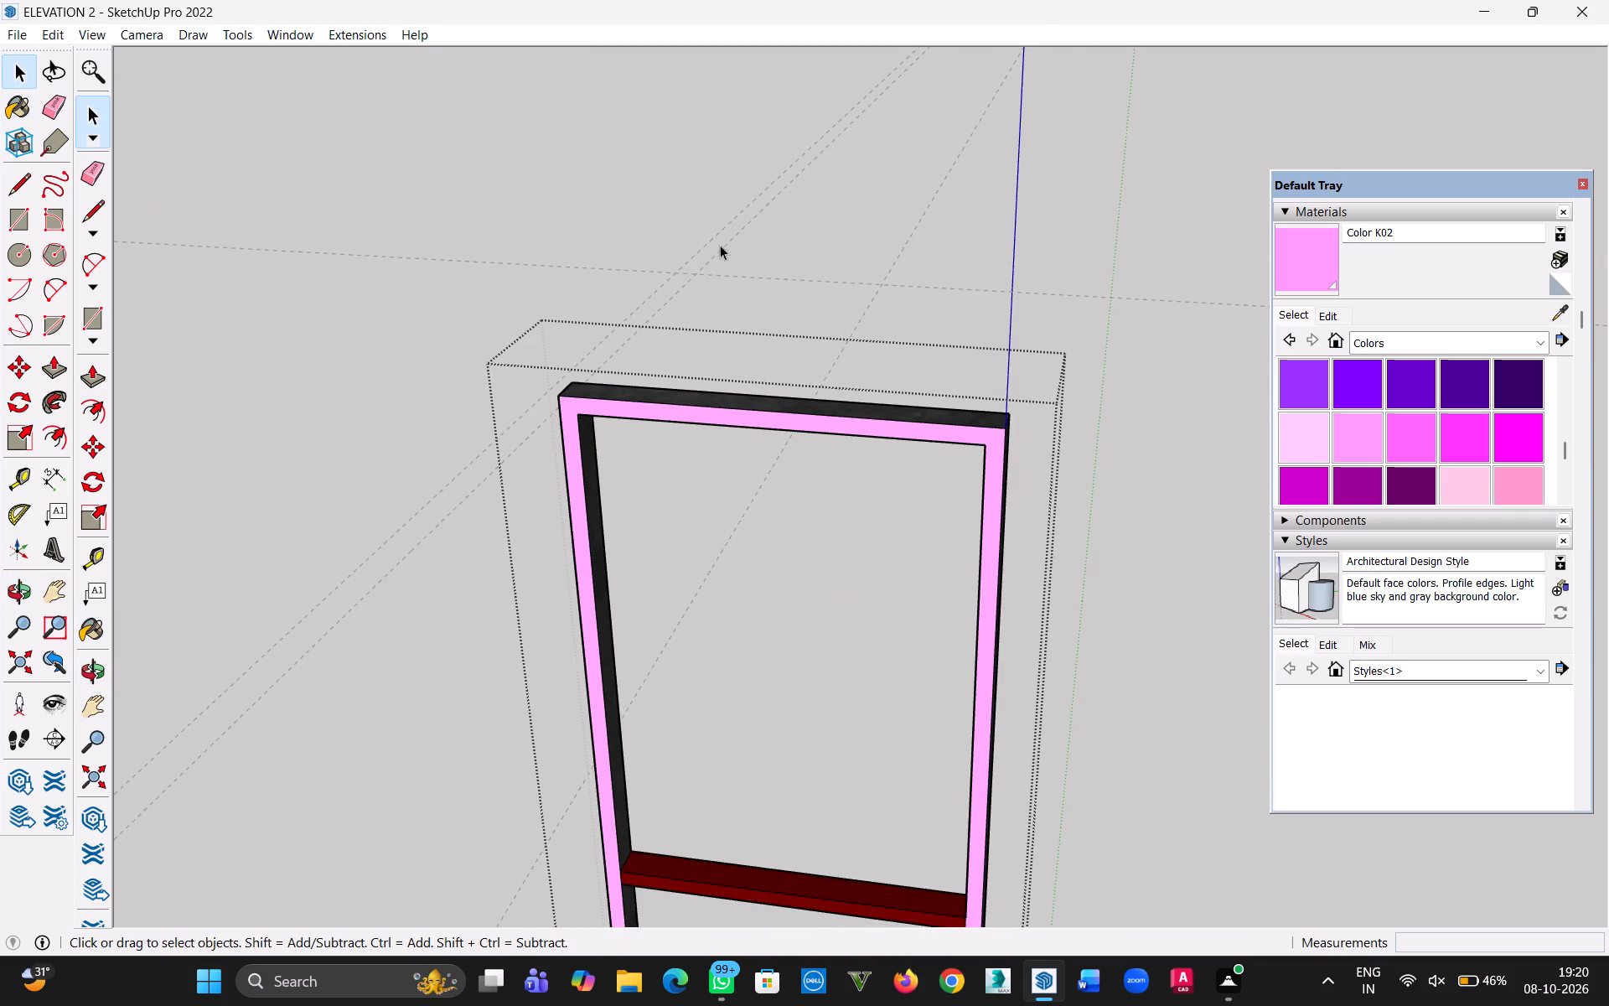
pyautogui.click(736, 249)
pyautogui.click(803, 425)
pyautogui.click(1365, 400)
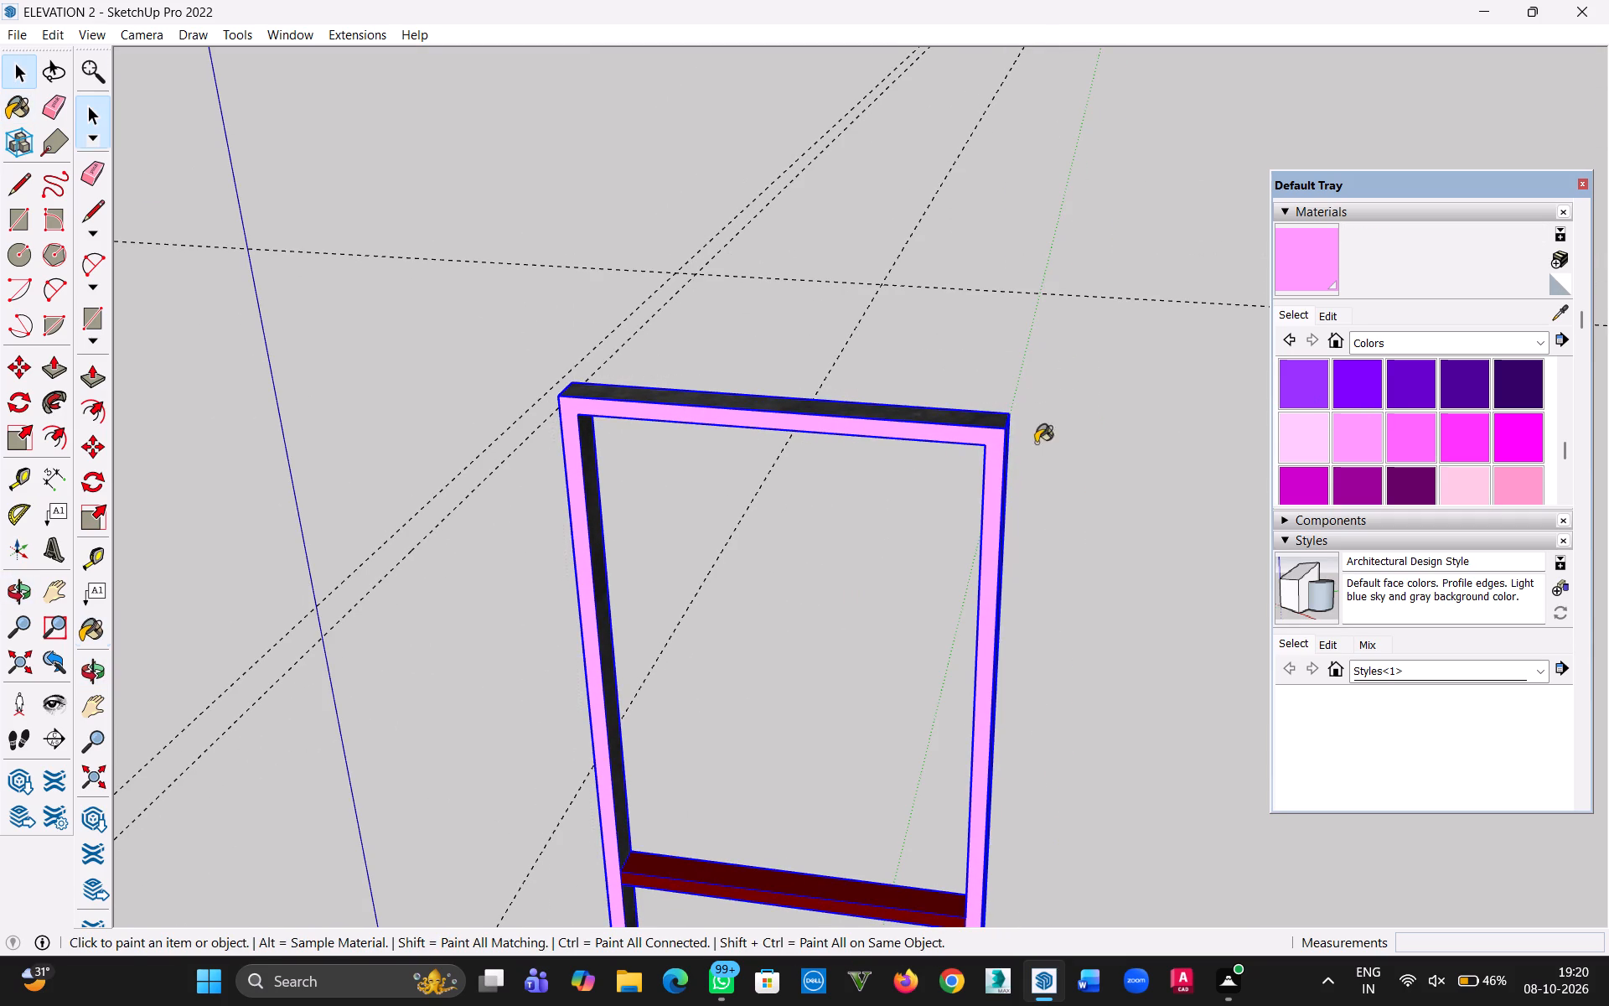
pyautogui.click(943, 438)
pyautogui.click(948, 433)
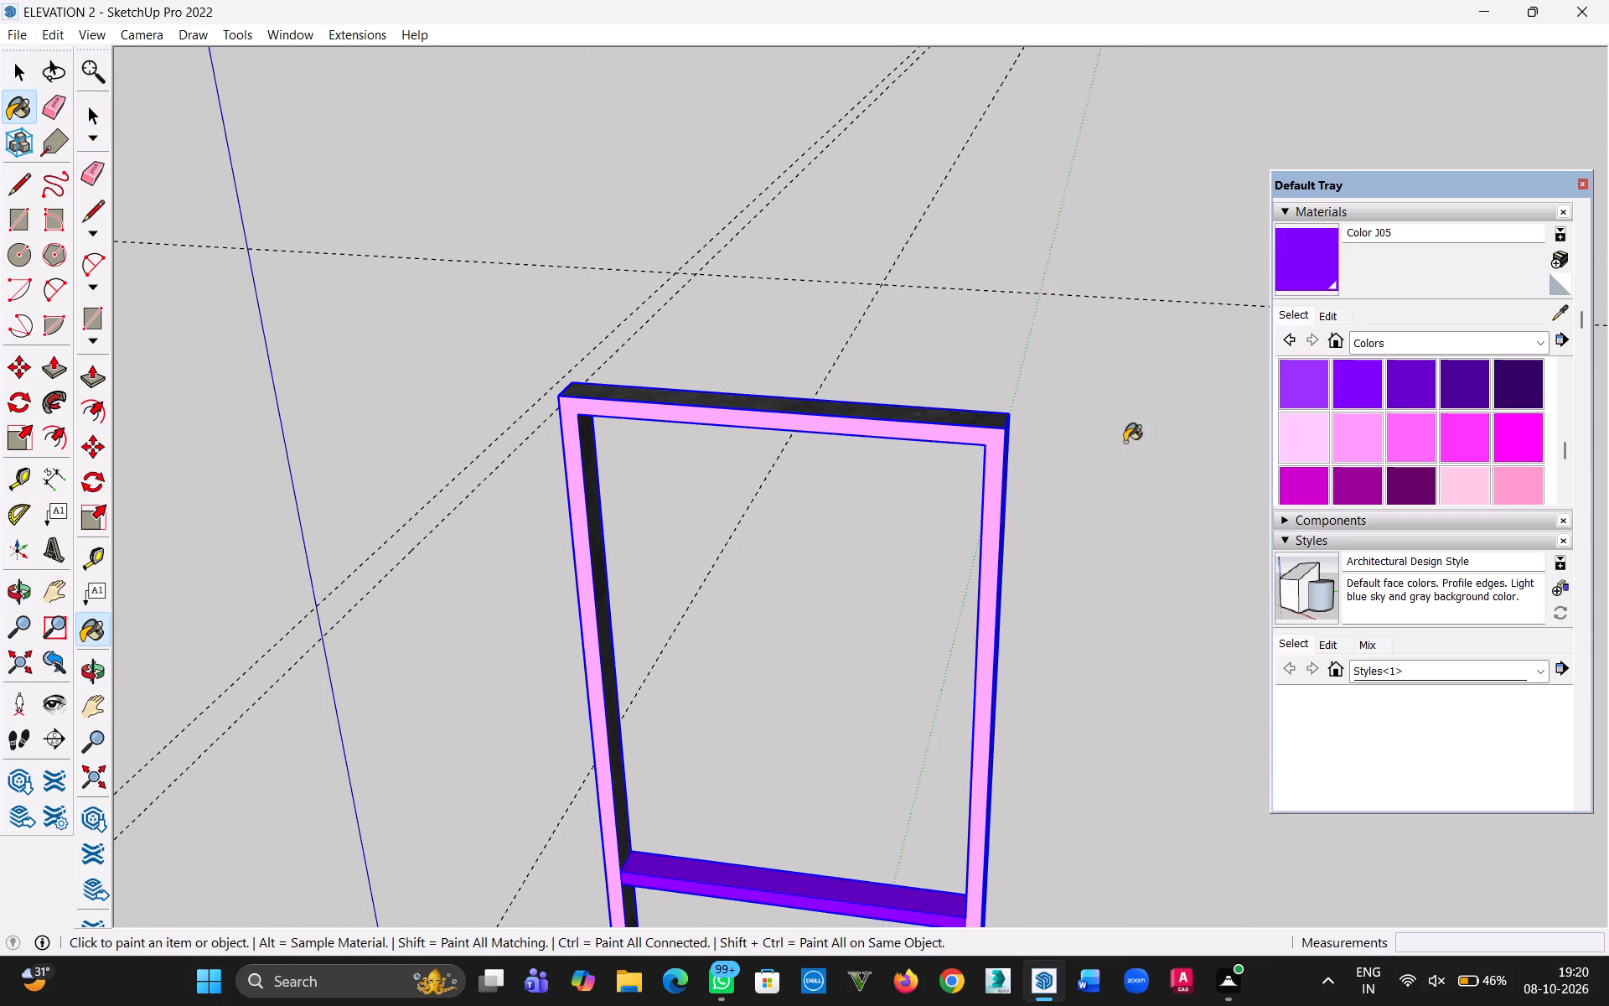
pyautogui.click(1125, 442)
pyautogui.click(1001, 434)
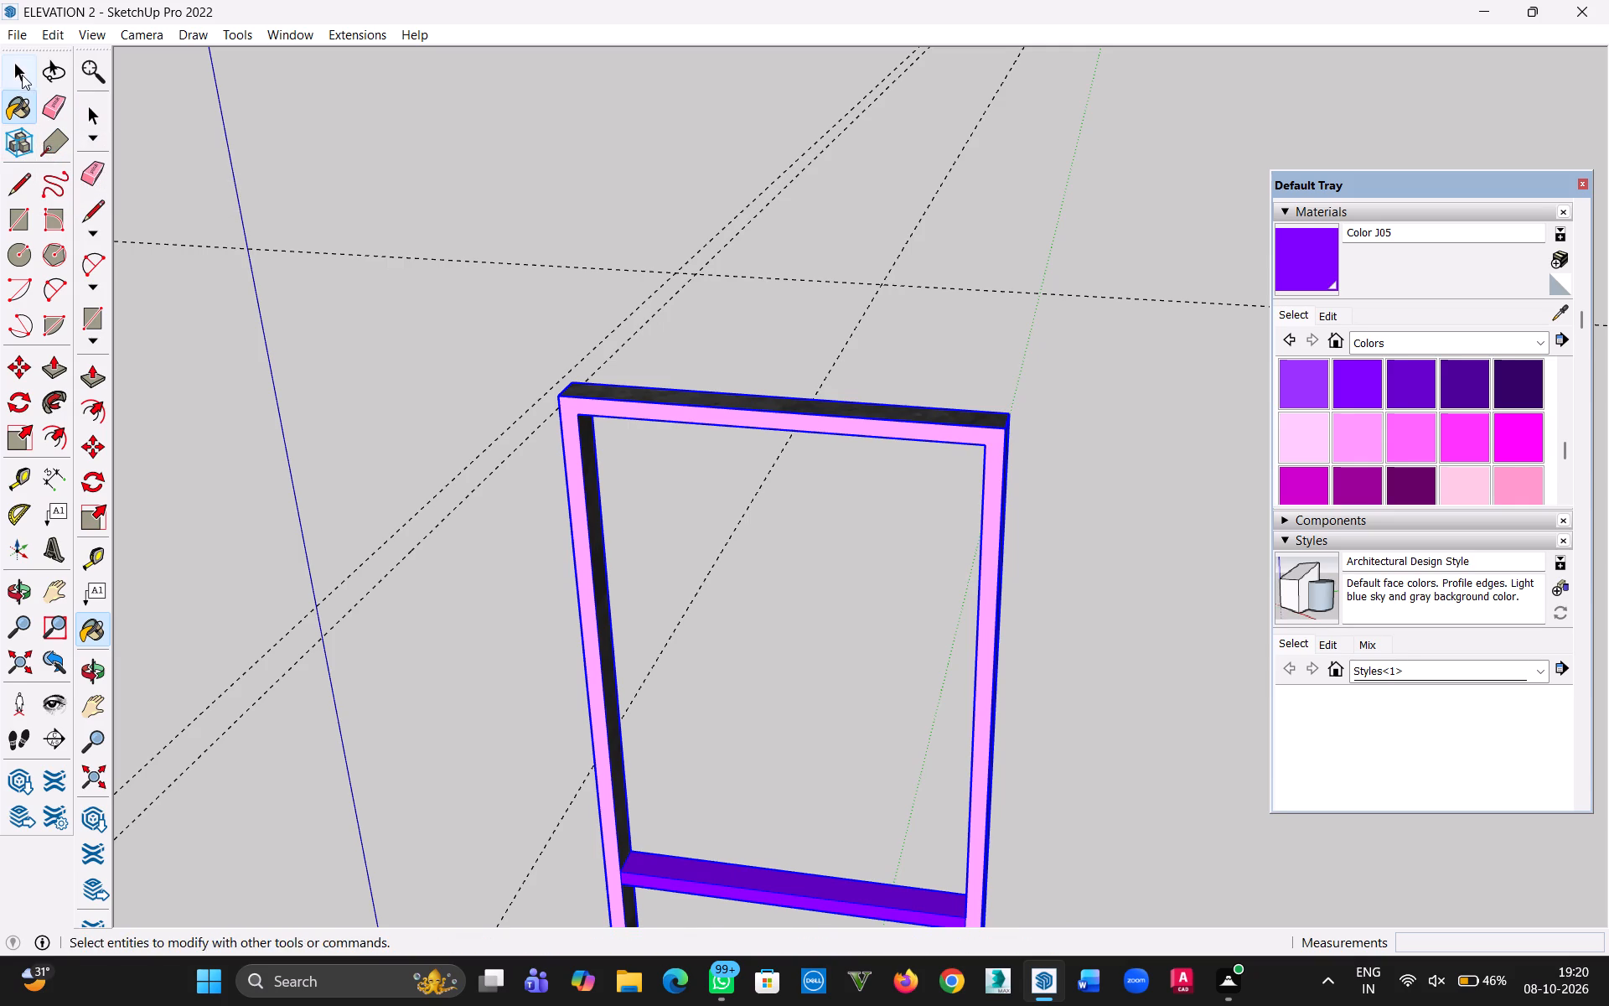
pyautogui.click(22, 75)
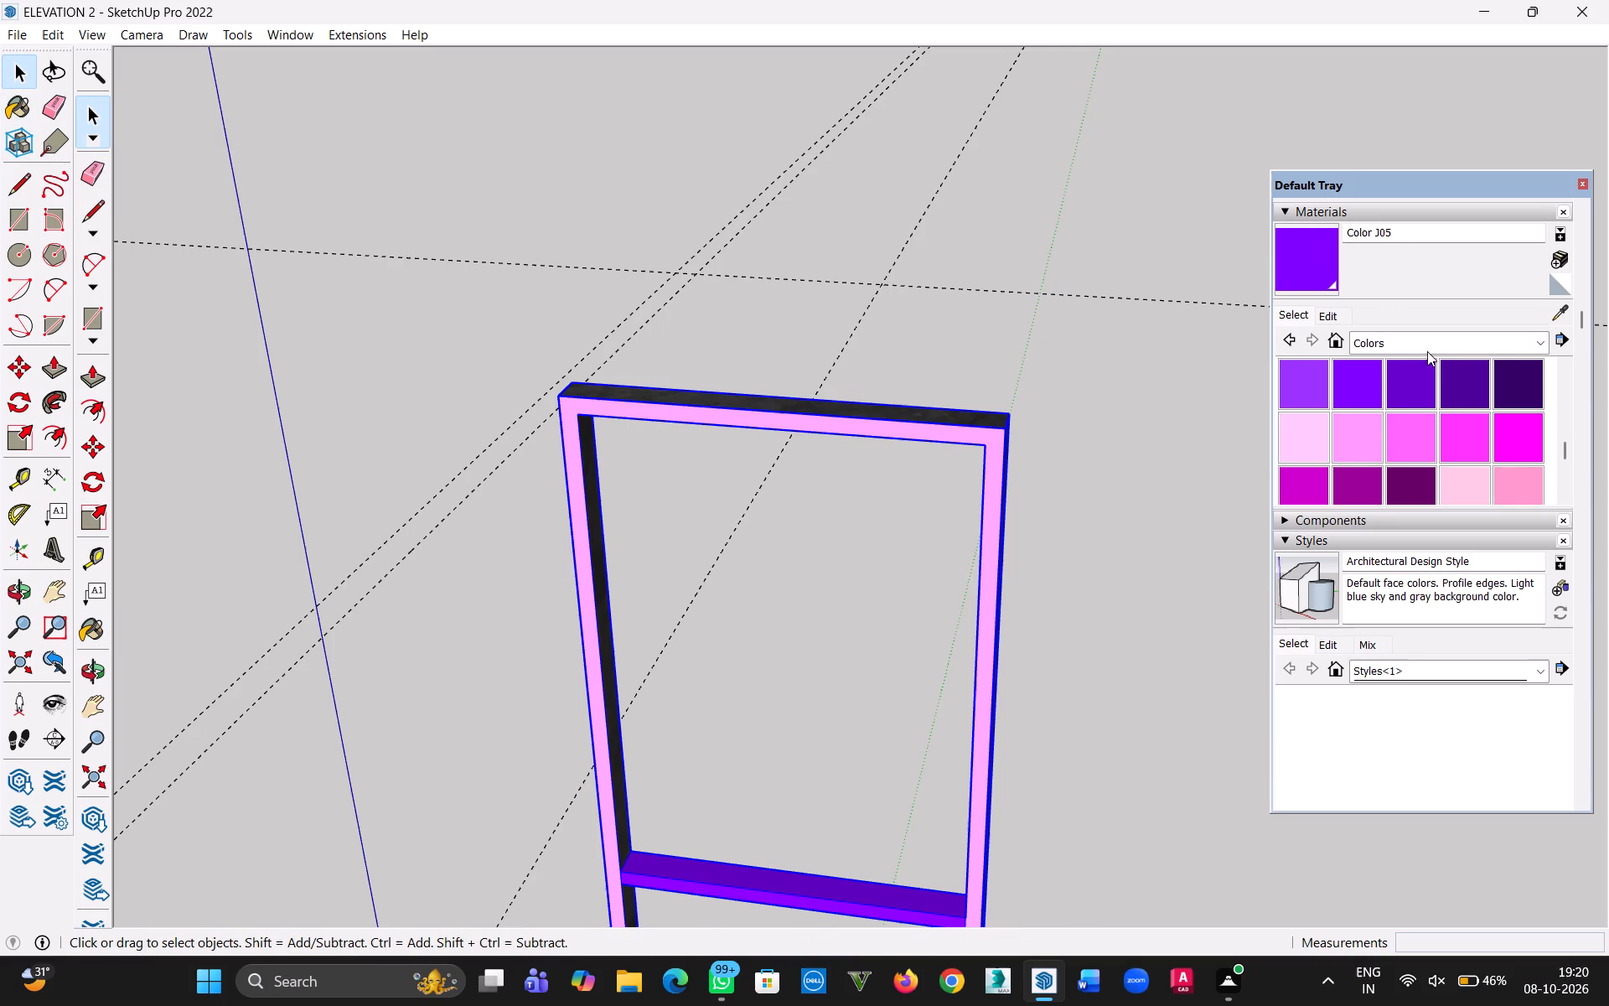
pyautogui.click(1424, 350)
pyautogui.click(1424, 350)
# Delete all guide lines from the house model.
pyautogui.moveTo(1058, 563); pyautogui.dragTo(974, 578, button='middle')
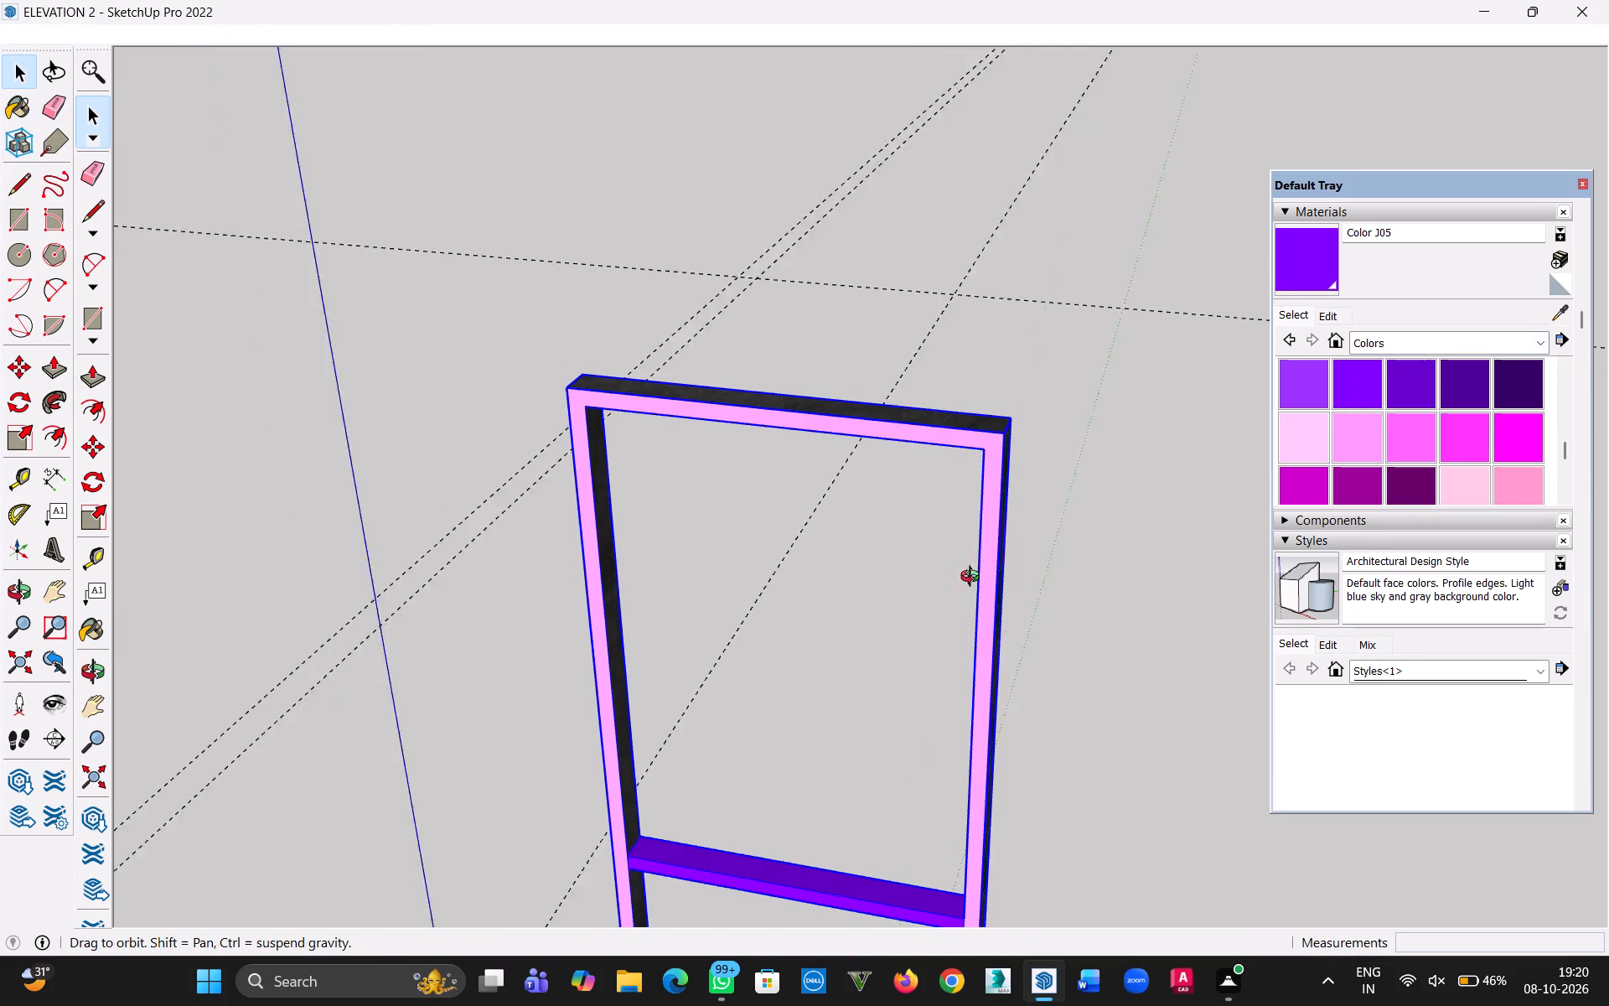
pyautogui.moveTo(974, 578); pyautogui.dragTo(0, 509, button='middle')
pyautogui.scroll(-5, 853, 793)
pyautogui.moveTo(944, 815); pyautogui.dragTo(783, 546, button='middle')
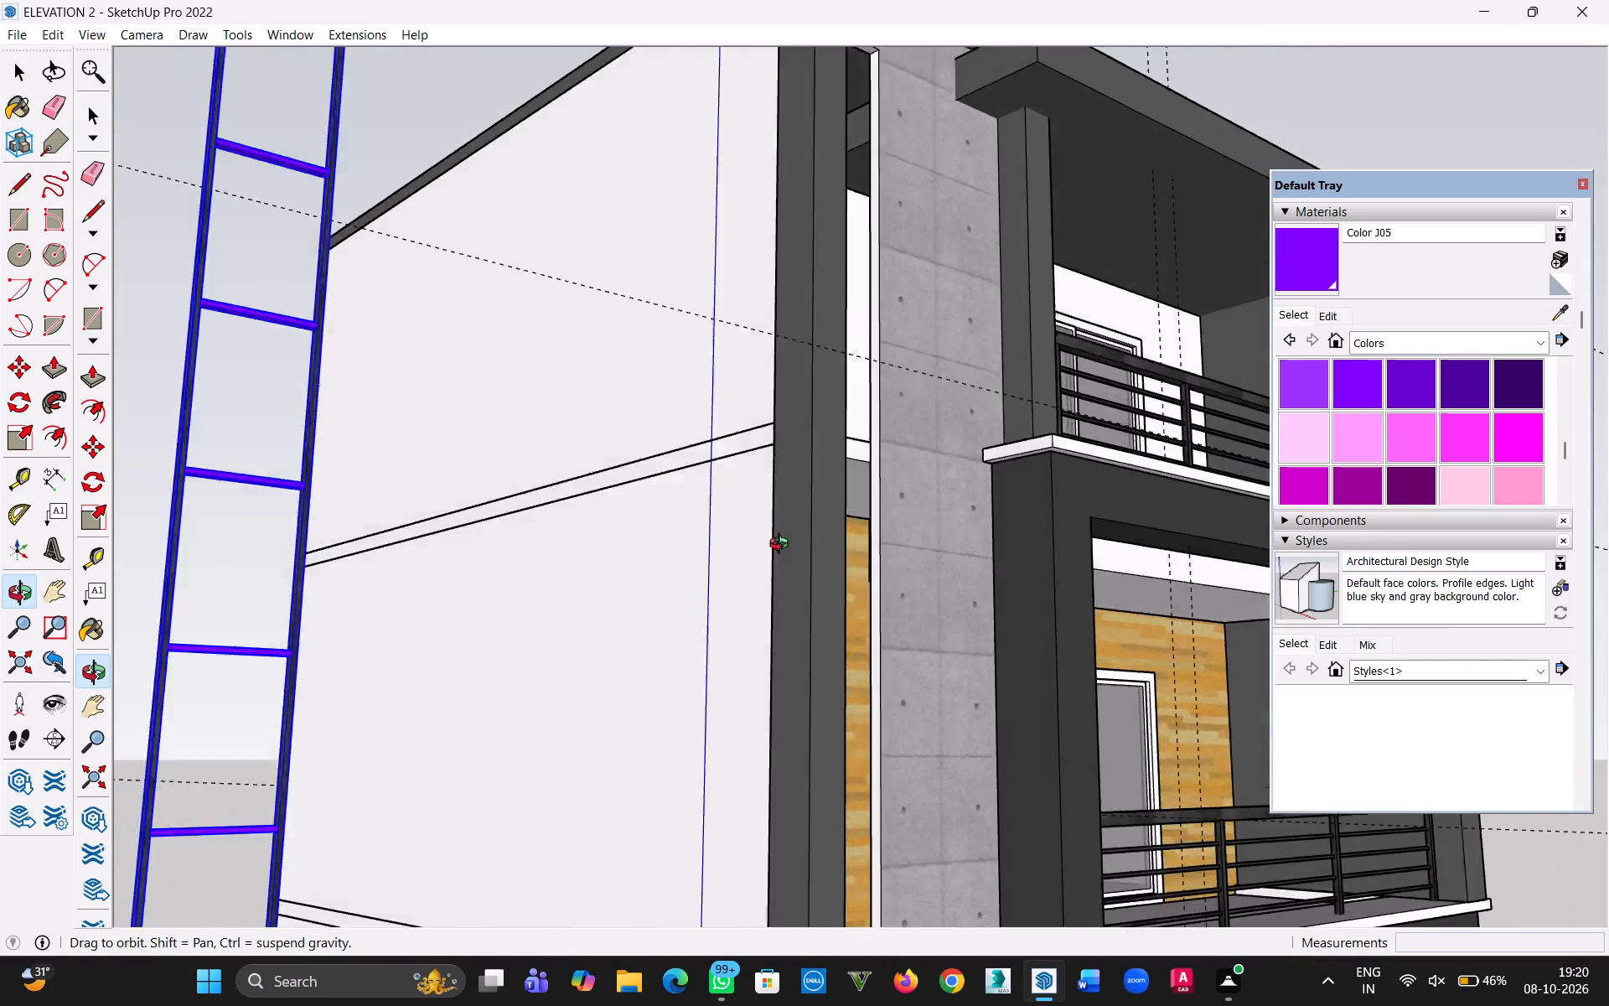
pyautogui.moveTo(783, 546); pyautogui.dragTo(846, 586, button='middle')
pyautogui.scroll(-6, 798, 665)
pyautogui.scroll(-11, 708, 719)
pyautogui.click(629, 421)
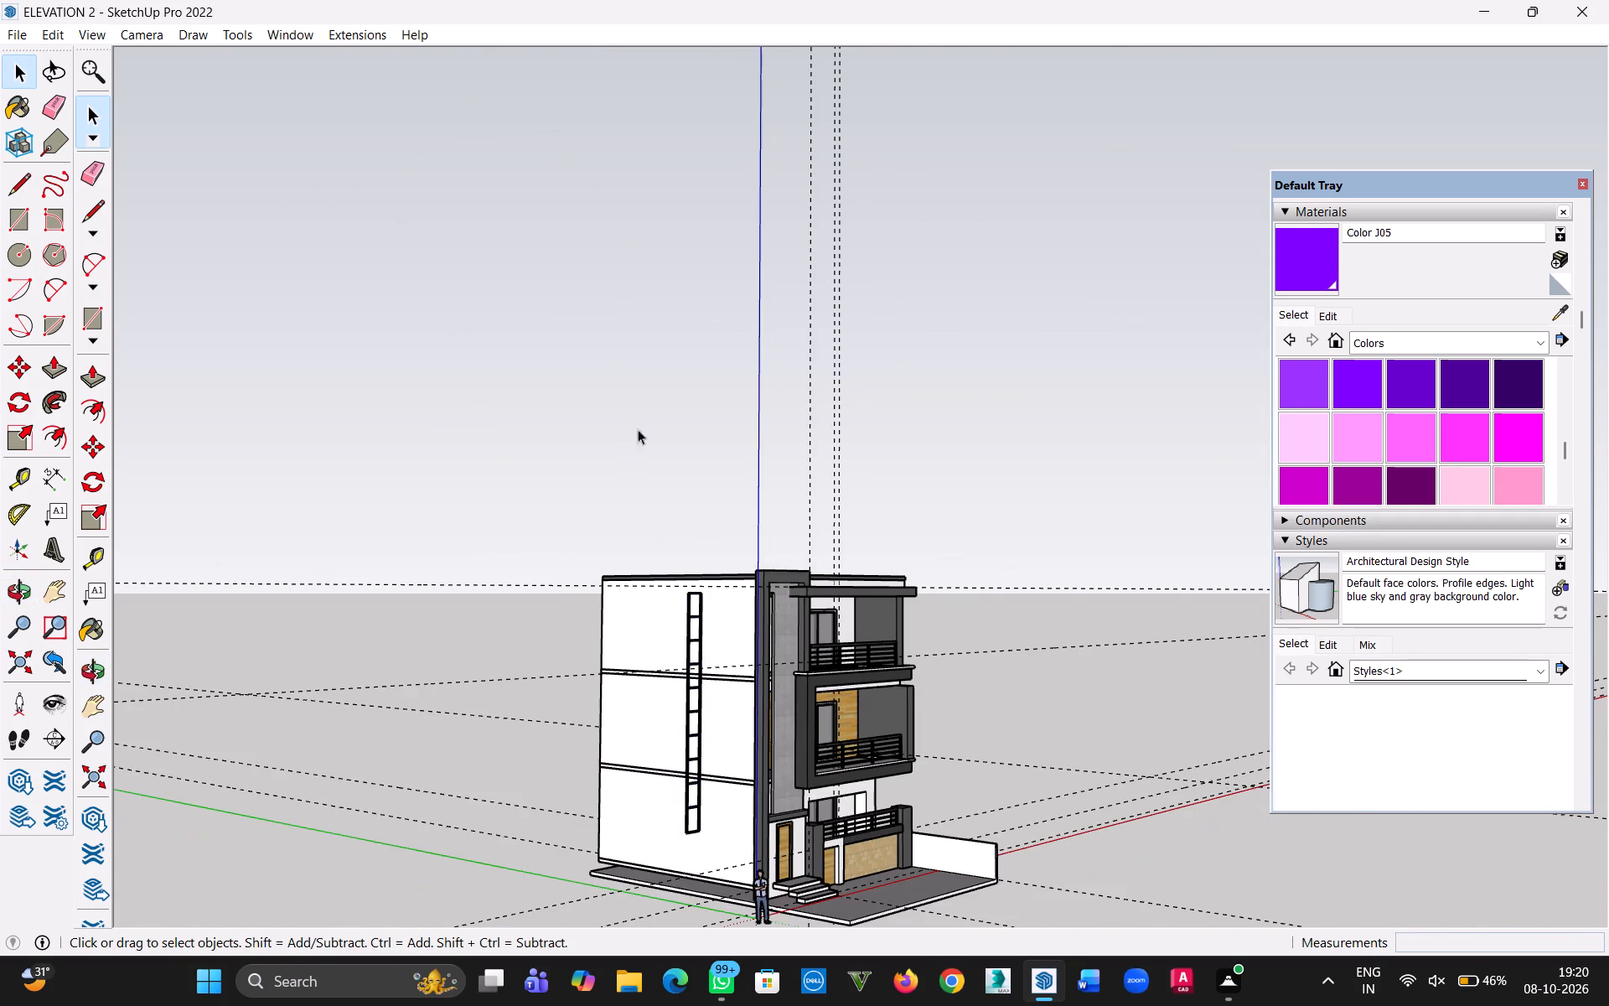
pyautogui.moveTo(758, 513); pyautogui.dragTo(457, 708, button='middle')
pyautogui.scroll(5, 635, 656)
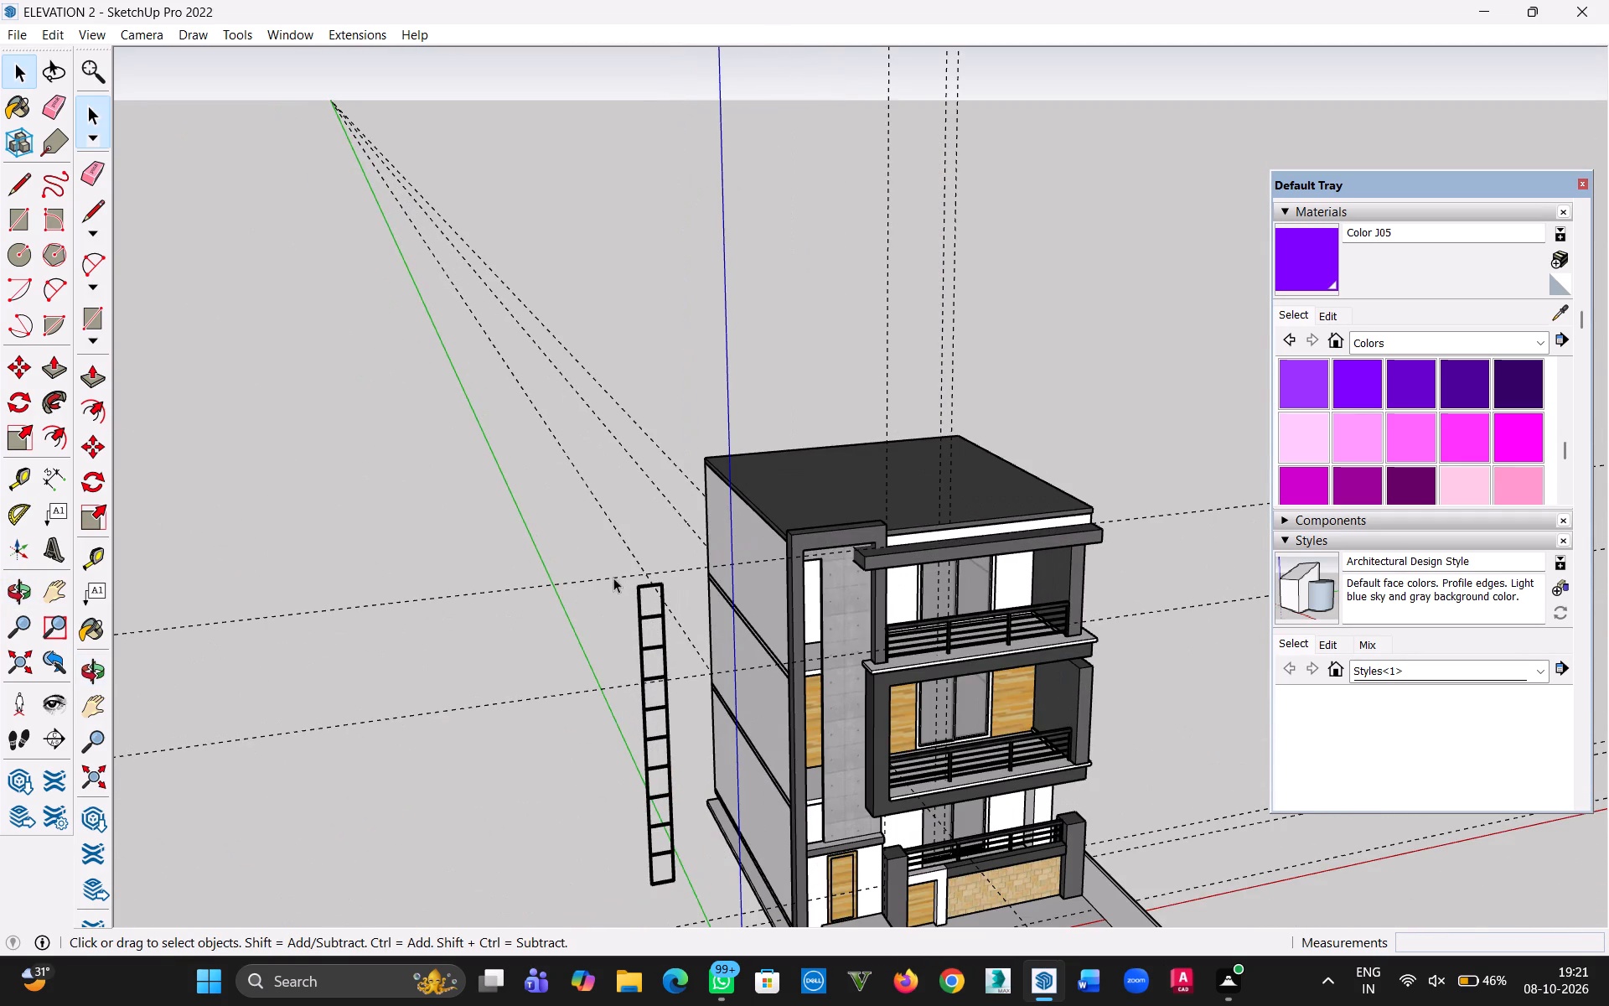
pyautogui.click(56, 31)
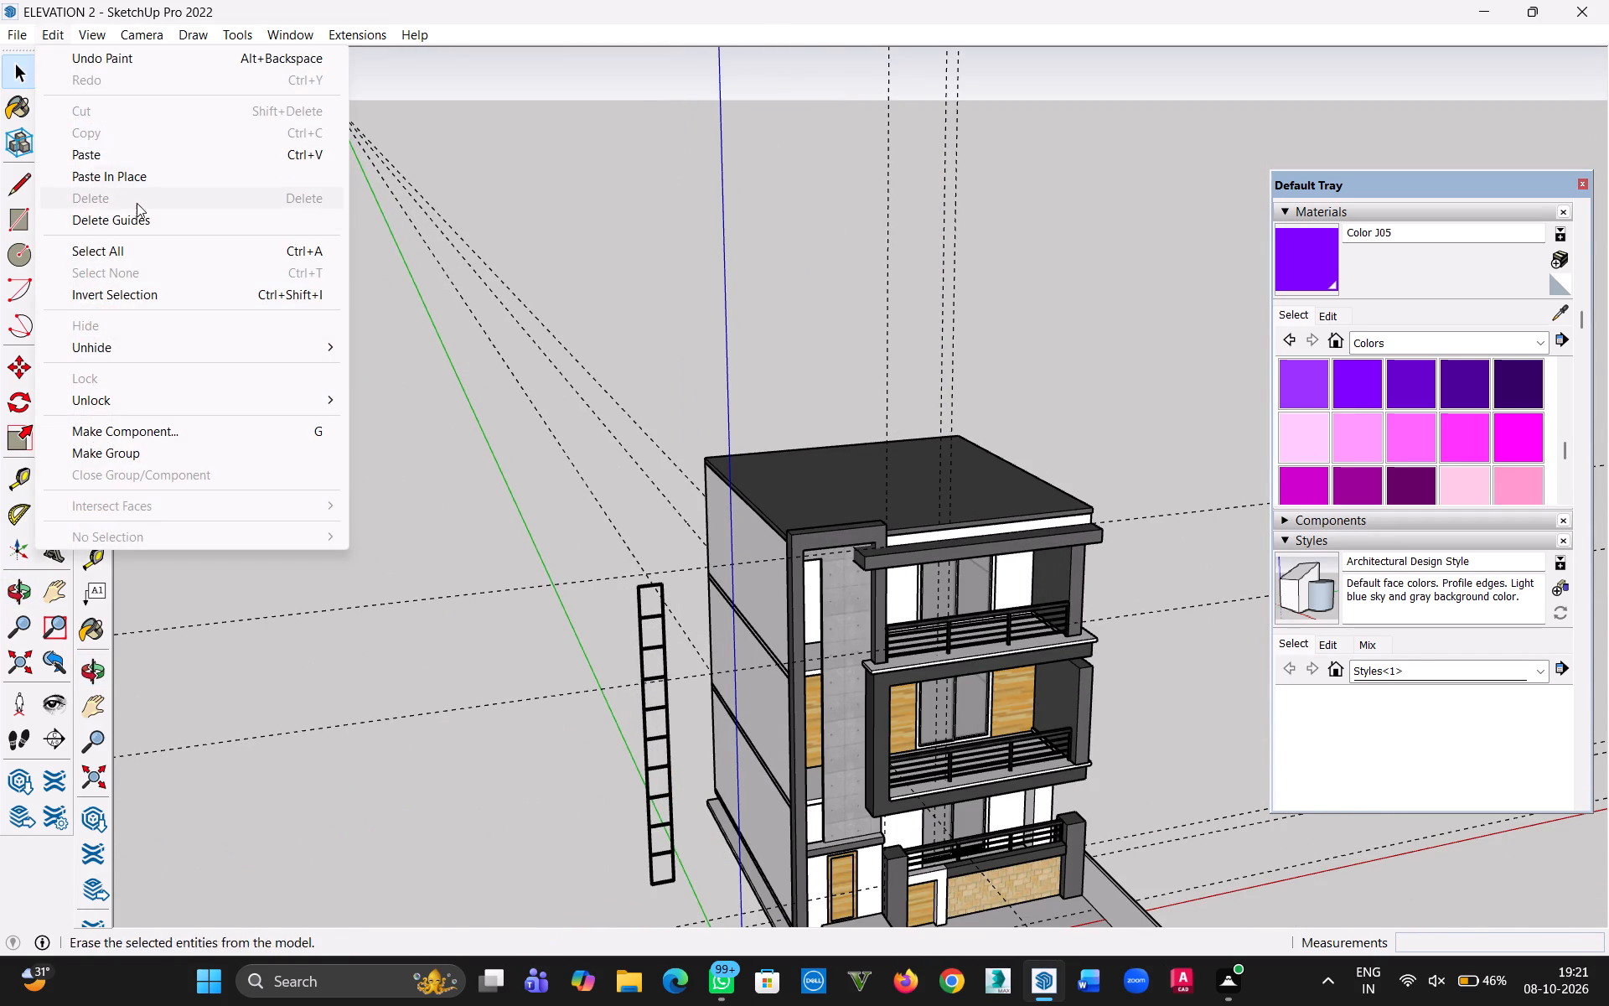
pyautogui.click(140, 213)
# Sample Slate Light Tile from the top balcony railing and paint the whole tall frame beside the house with it.
pyautogui.click(612, 568)
pyautogui.moveTo(575, 562); pyautogui.dragTo(670, 873)
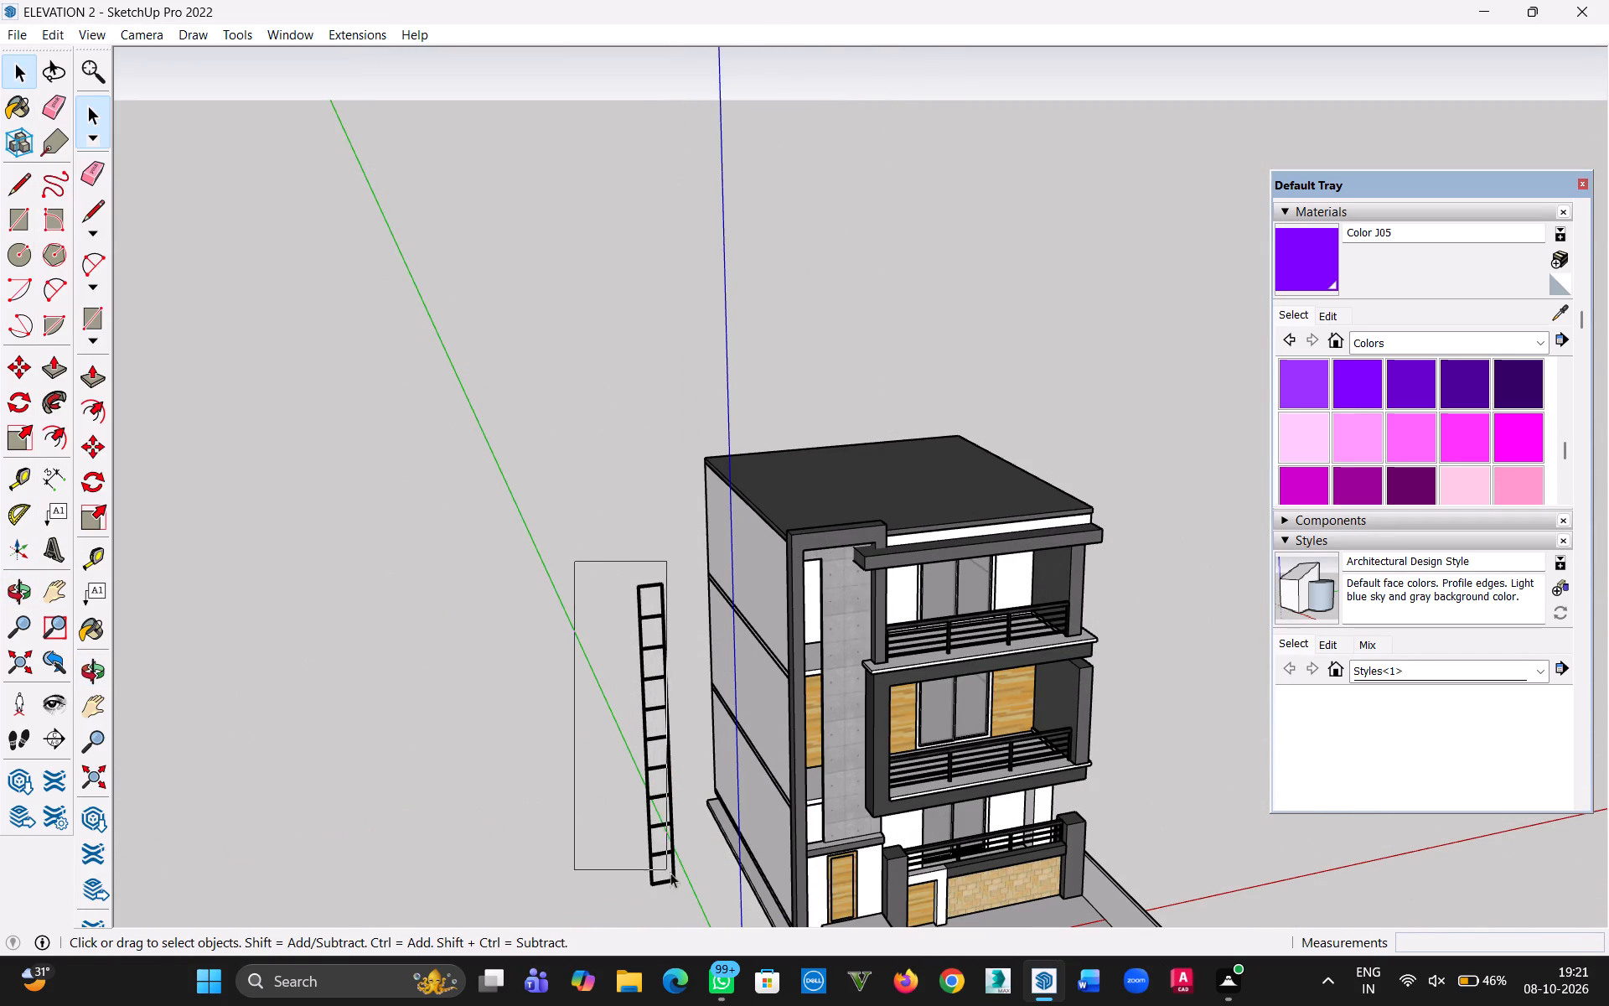
pyautogui.moveTo(670, 873); pyautogui.dragTo(697, 896)
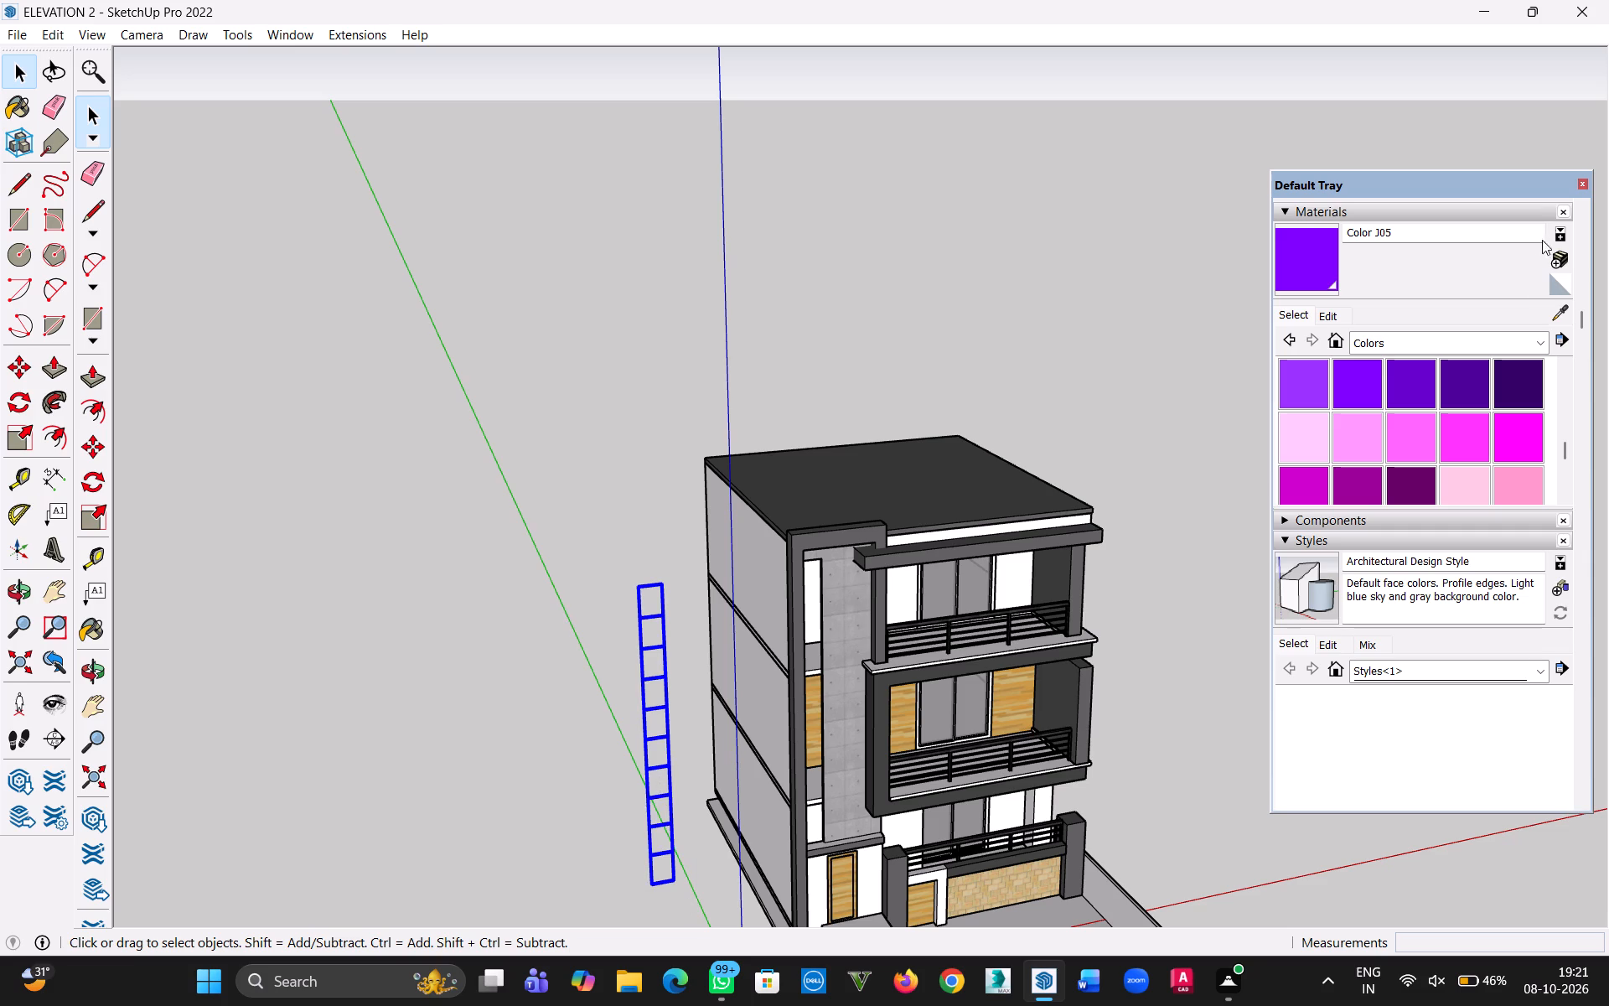
pyautogui.click(1557, 314)
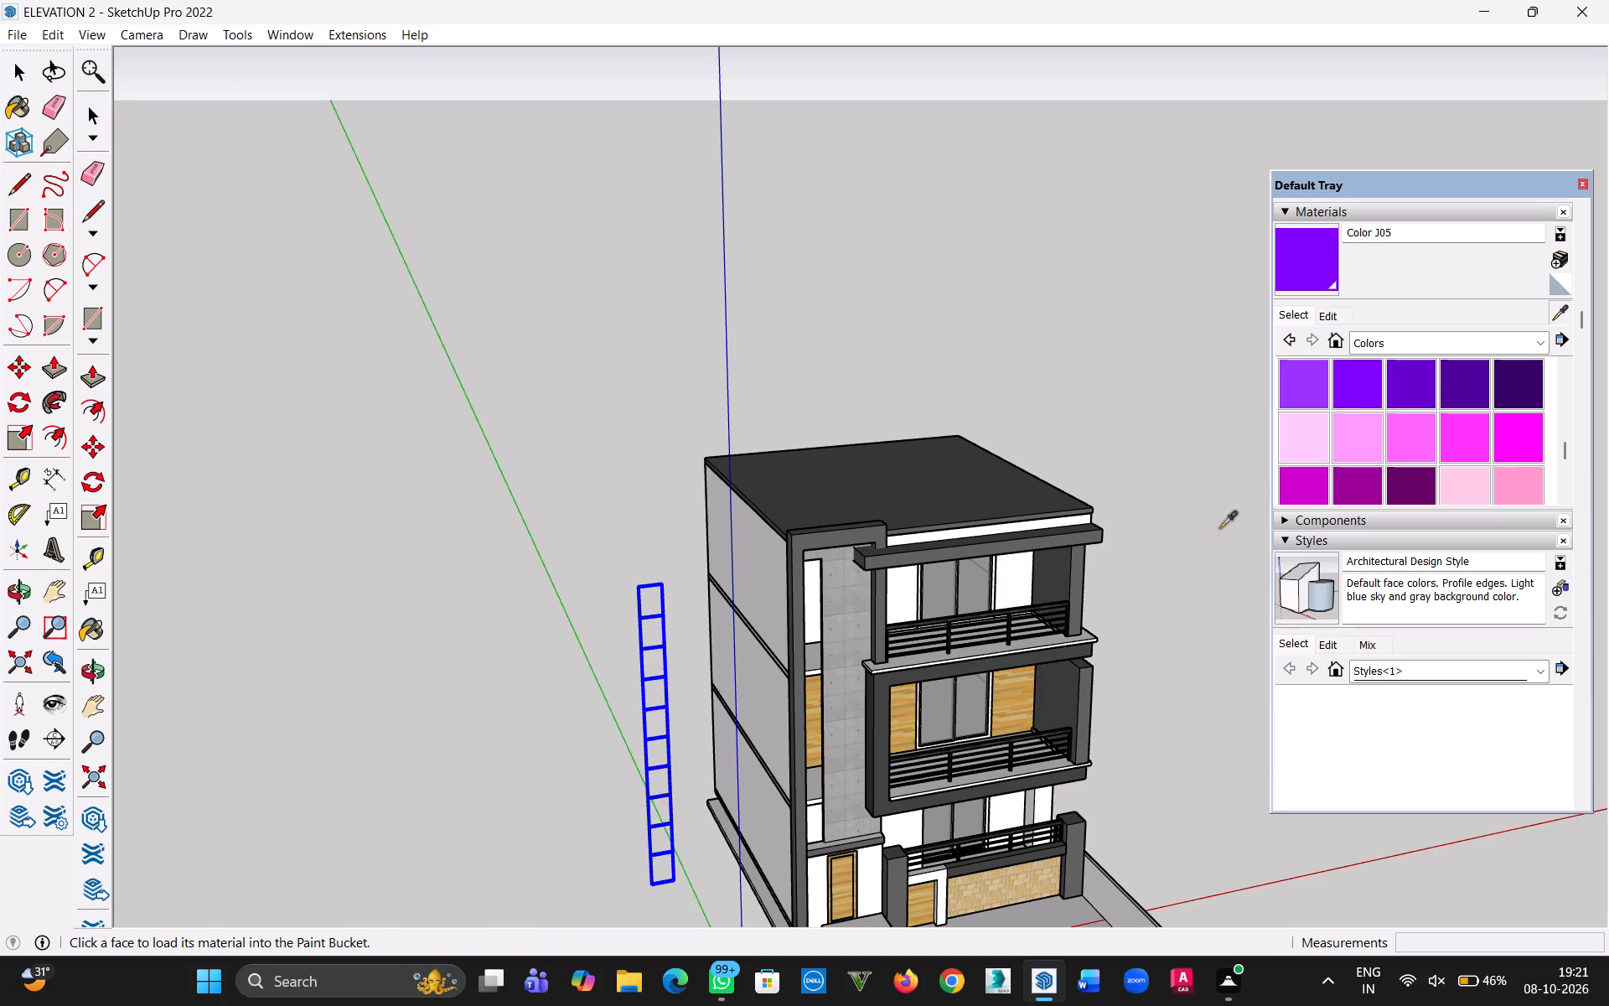
pyautogui.scroll(4, 1140, 555)
pyautogui.scroll(9, 922, 614)
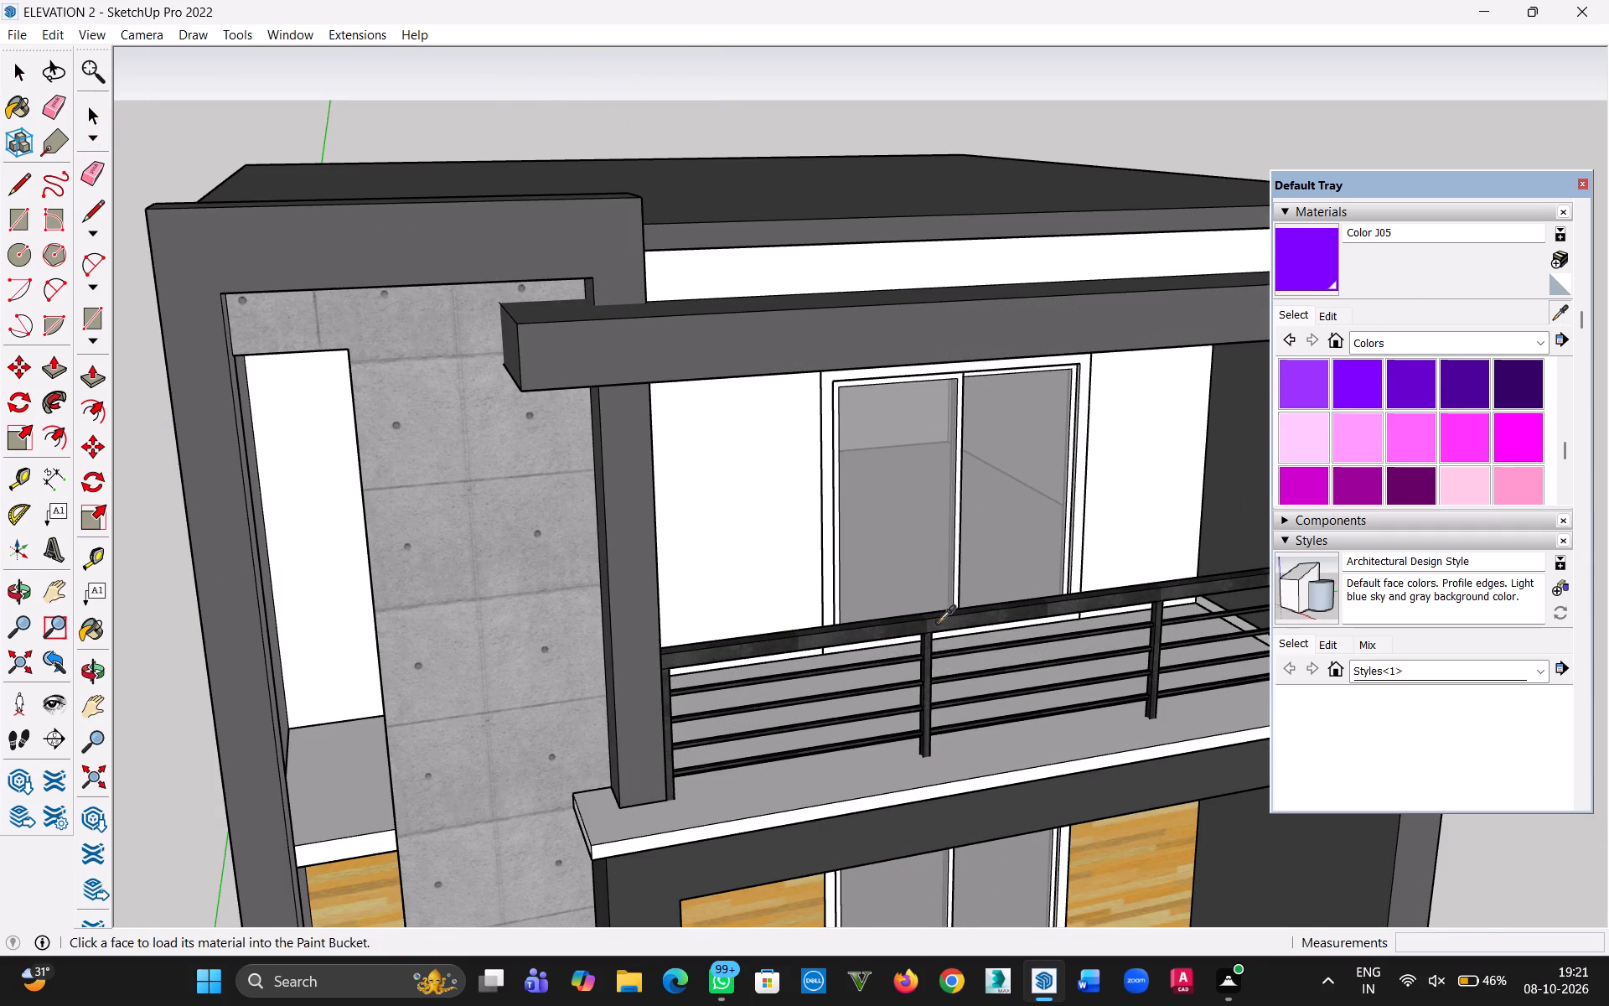
pyautogui.click(938, 622)
pyautogui.scroll(-11, 863, 645)
pyautogui.scroll(18, 334, 667)
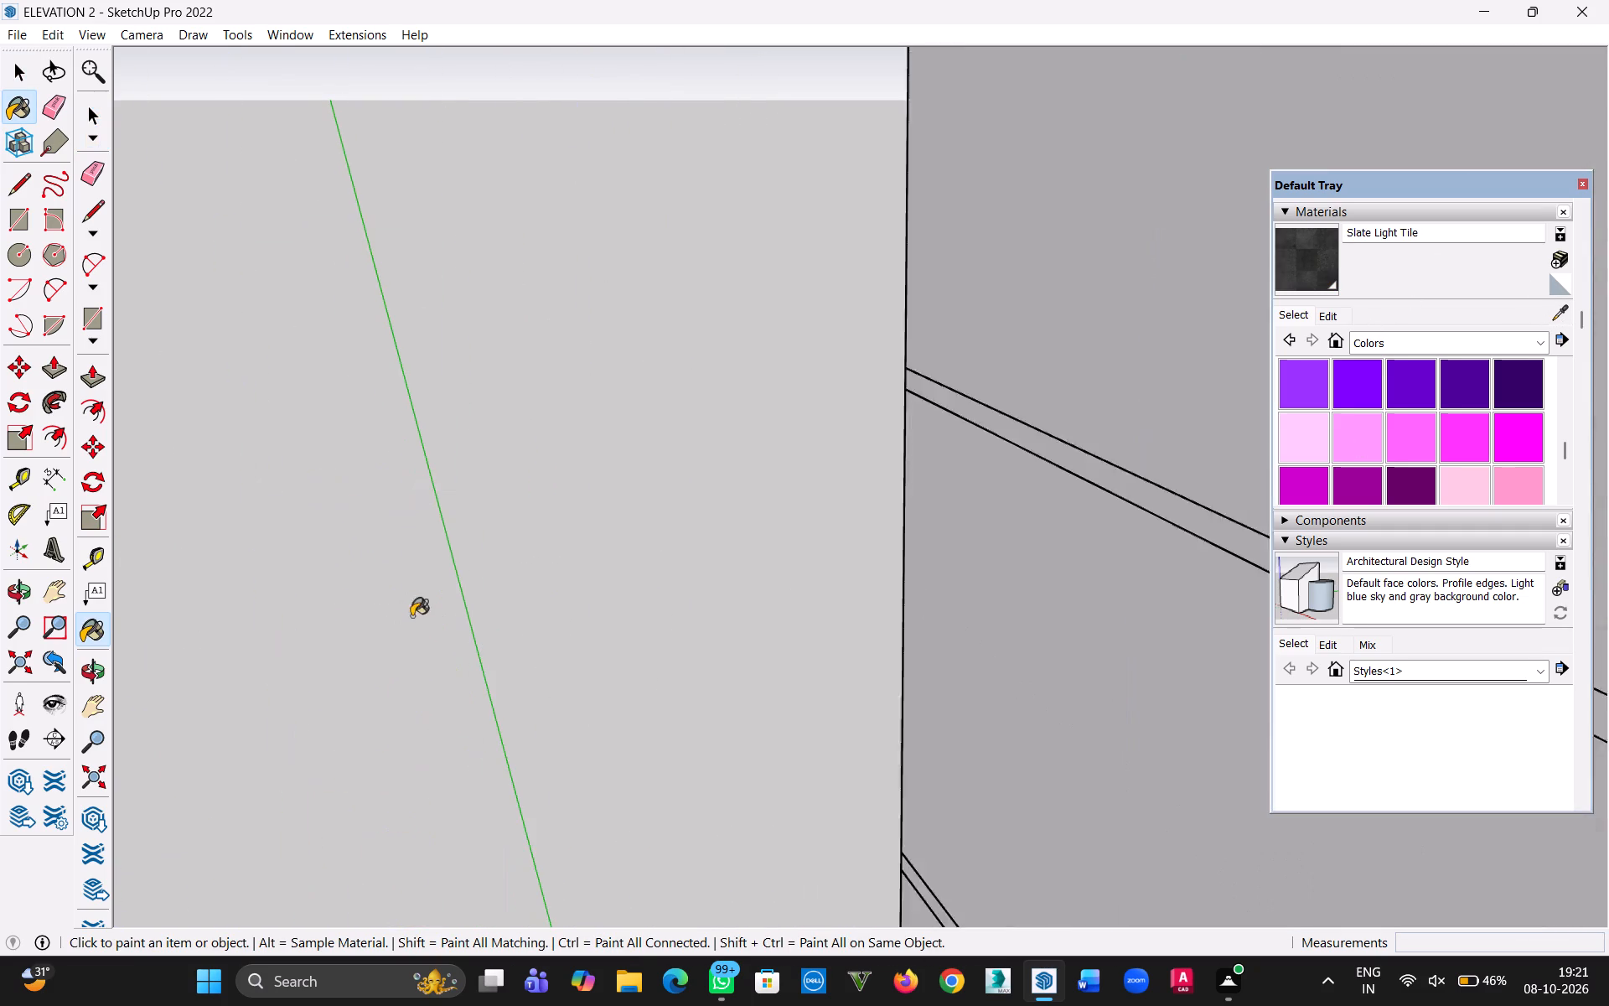
pyautogui.scroll(2, 411, 616)
pyautogui.scroll(-5, 546, 582)
pyautogui.click(722, 574)
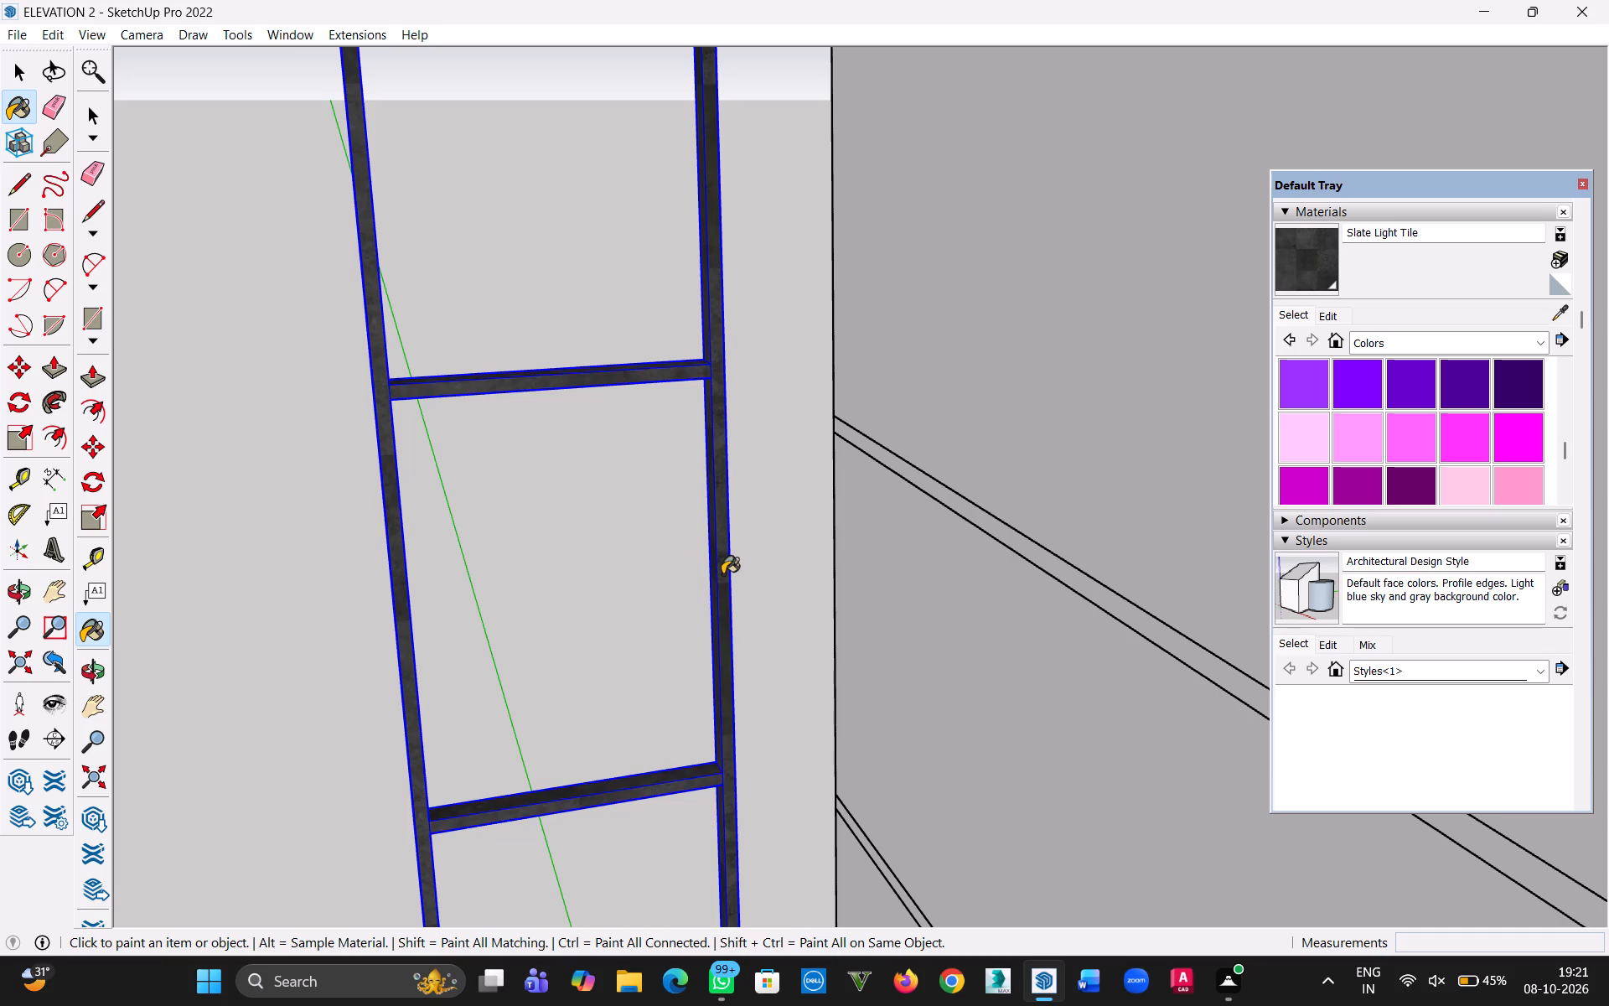
pyautogui.click(18, 63)
pyautogui.click(558, 255)
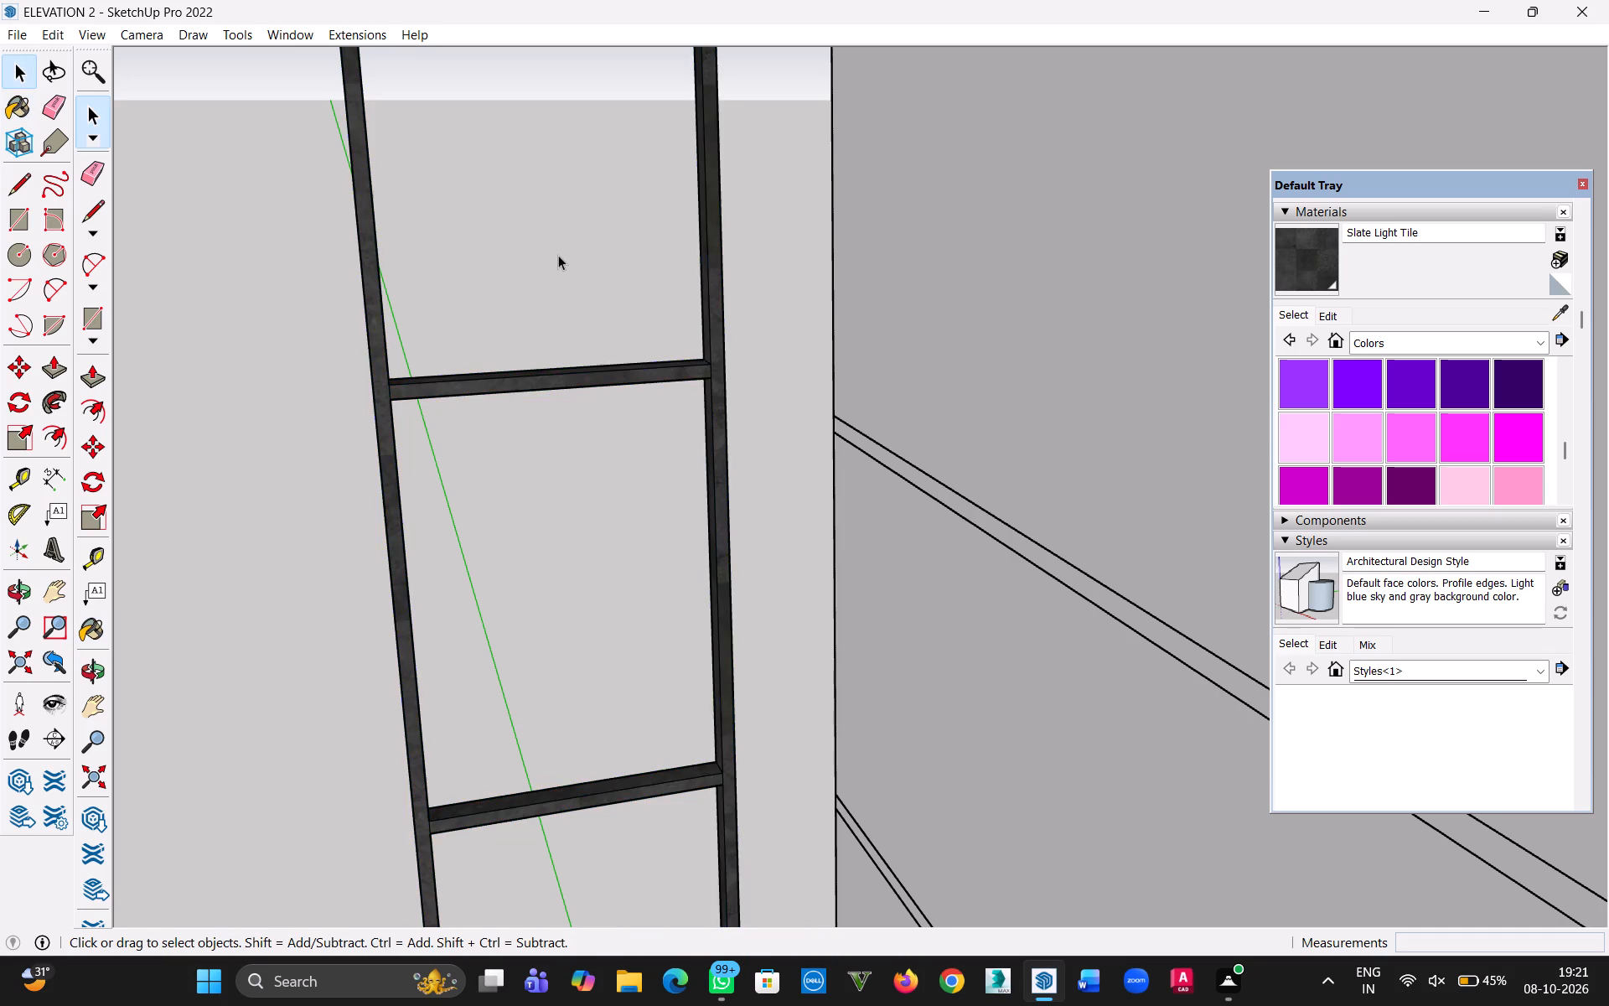
# Draw a rectangle about 1' 10" by 26' 11" filling the tall frame's inner opening, from its top inner corner to the opposite bottom one.
pyautogui.scroll(-10, 530, 405)
pyautogui.moveTo(598, 548); pyautogui.dragTo(474, 364, button='middle')
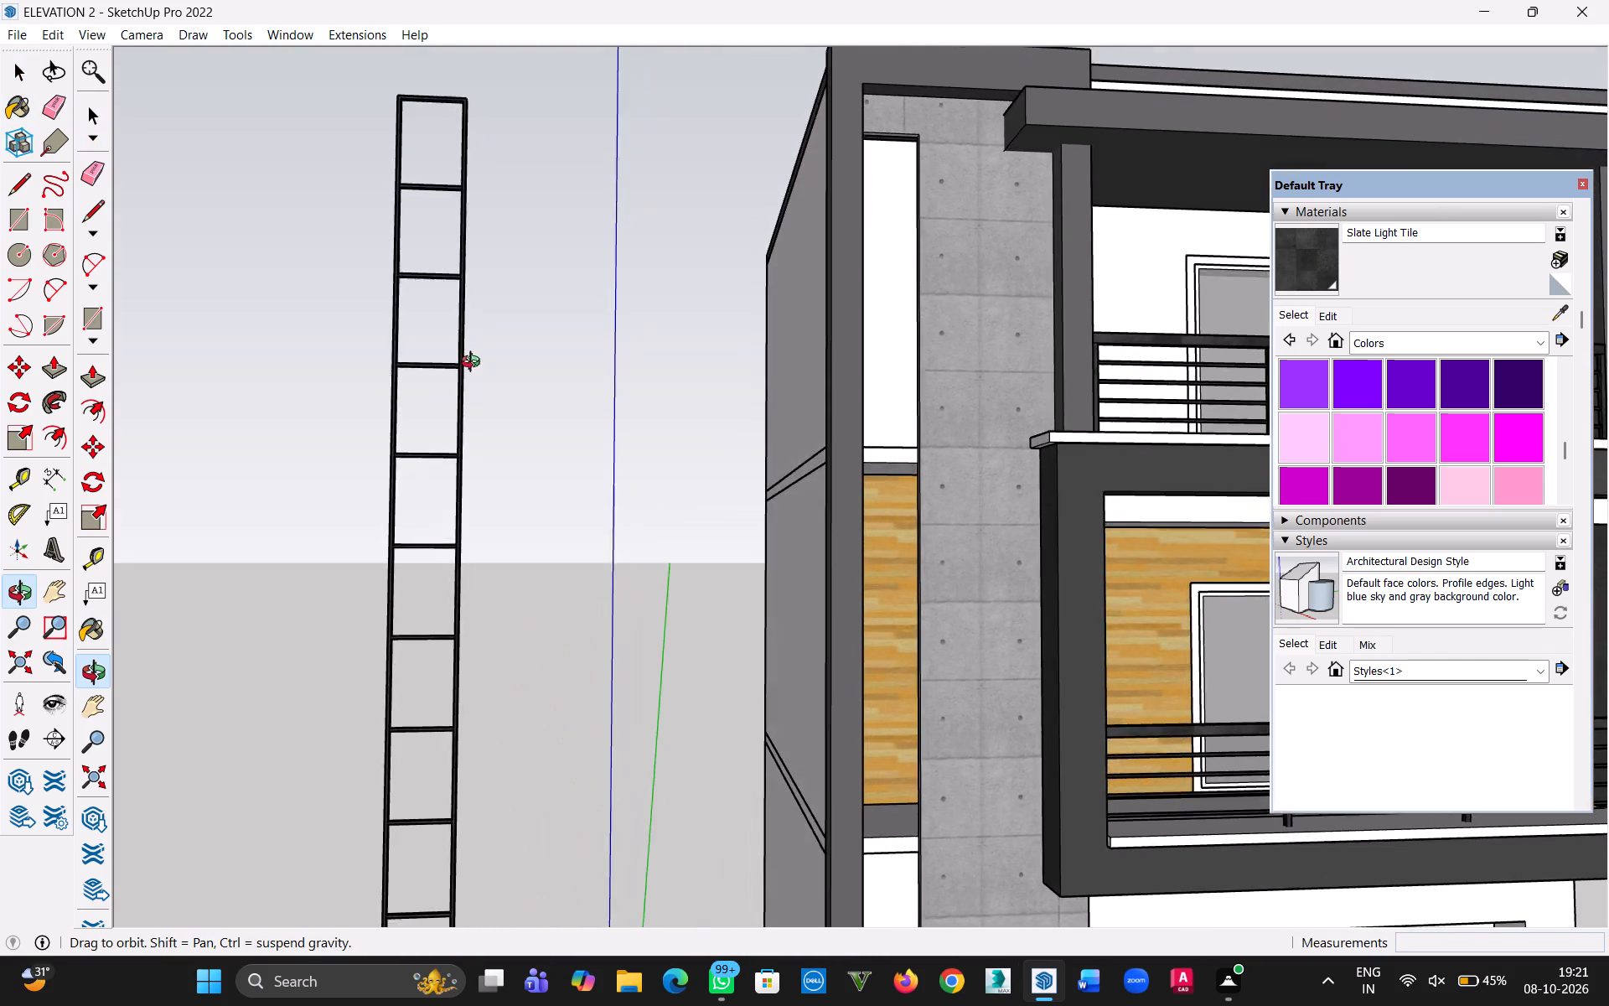
pyautogui.moveTo(474, 364); pyautogui.dragTo(482, 393, button='middle')
pyautogui.scroll(-7, 479, 402)
pyautogui.moveTo(481, 424); pyautogui.dragTo(536, 472, button='middle')
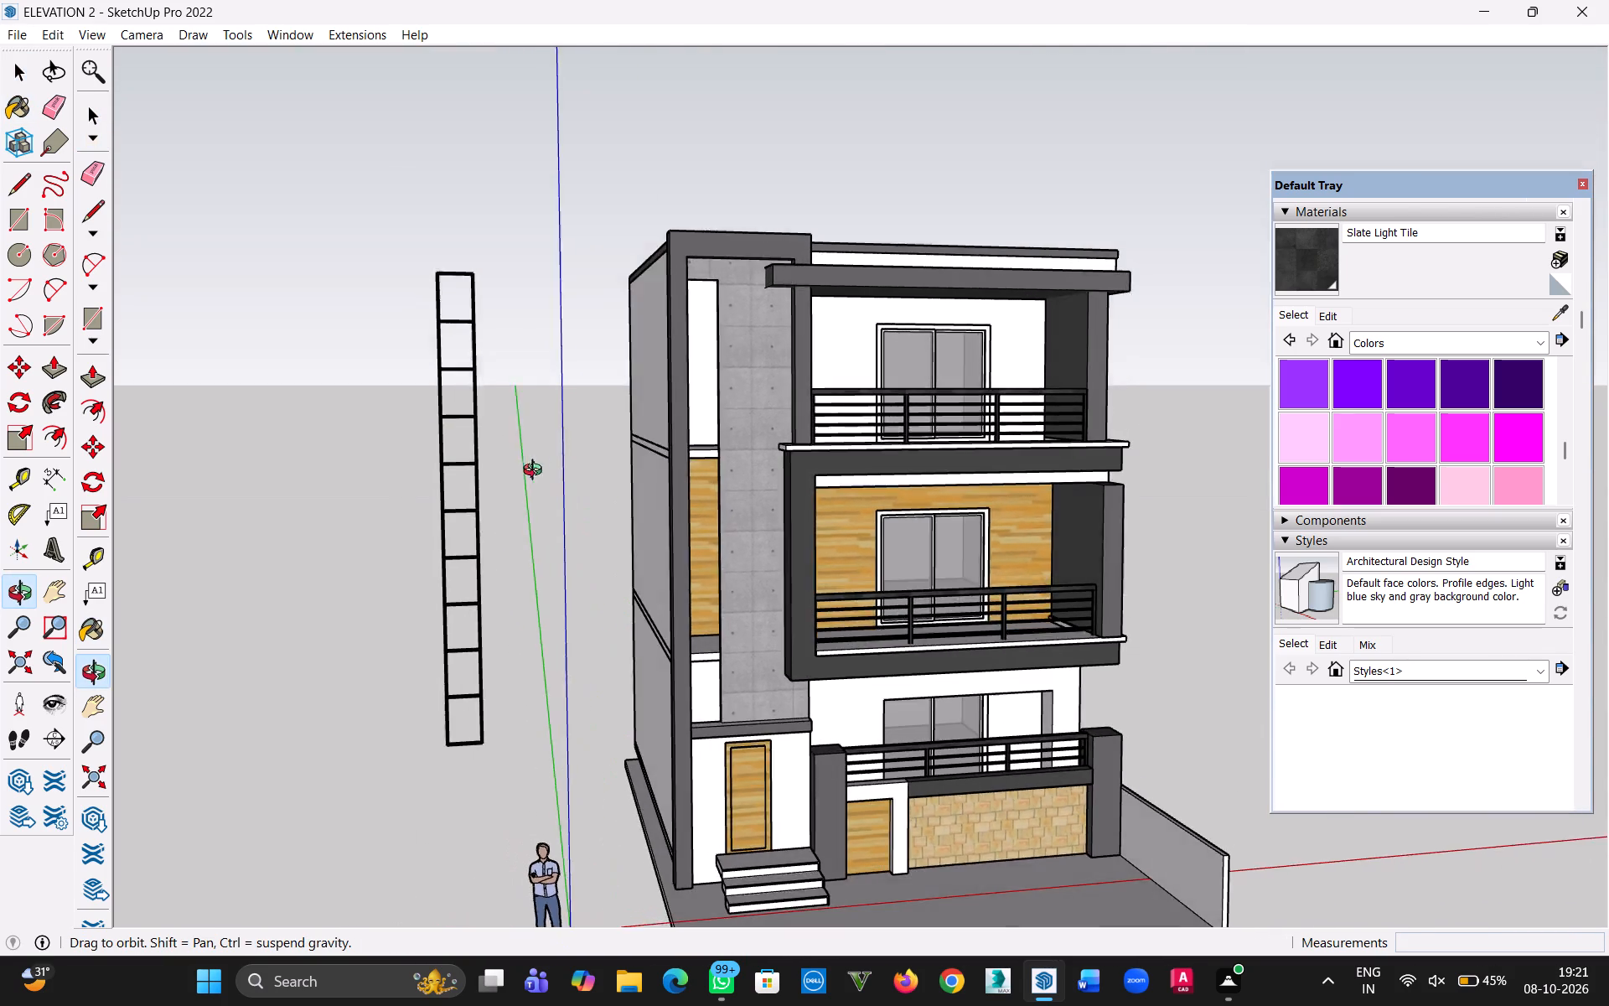
pyautogui.moveTo(536, 472); pyautogui.dragTo(579, 563, button='middle')
pyautogui.scroll(9, 440, 416)
pyautogui.scroll(4, 488, 350)
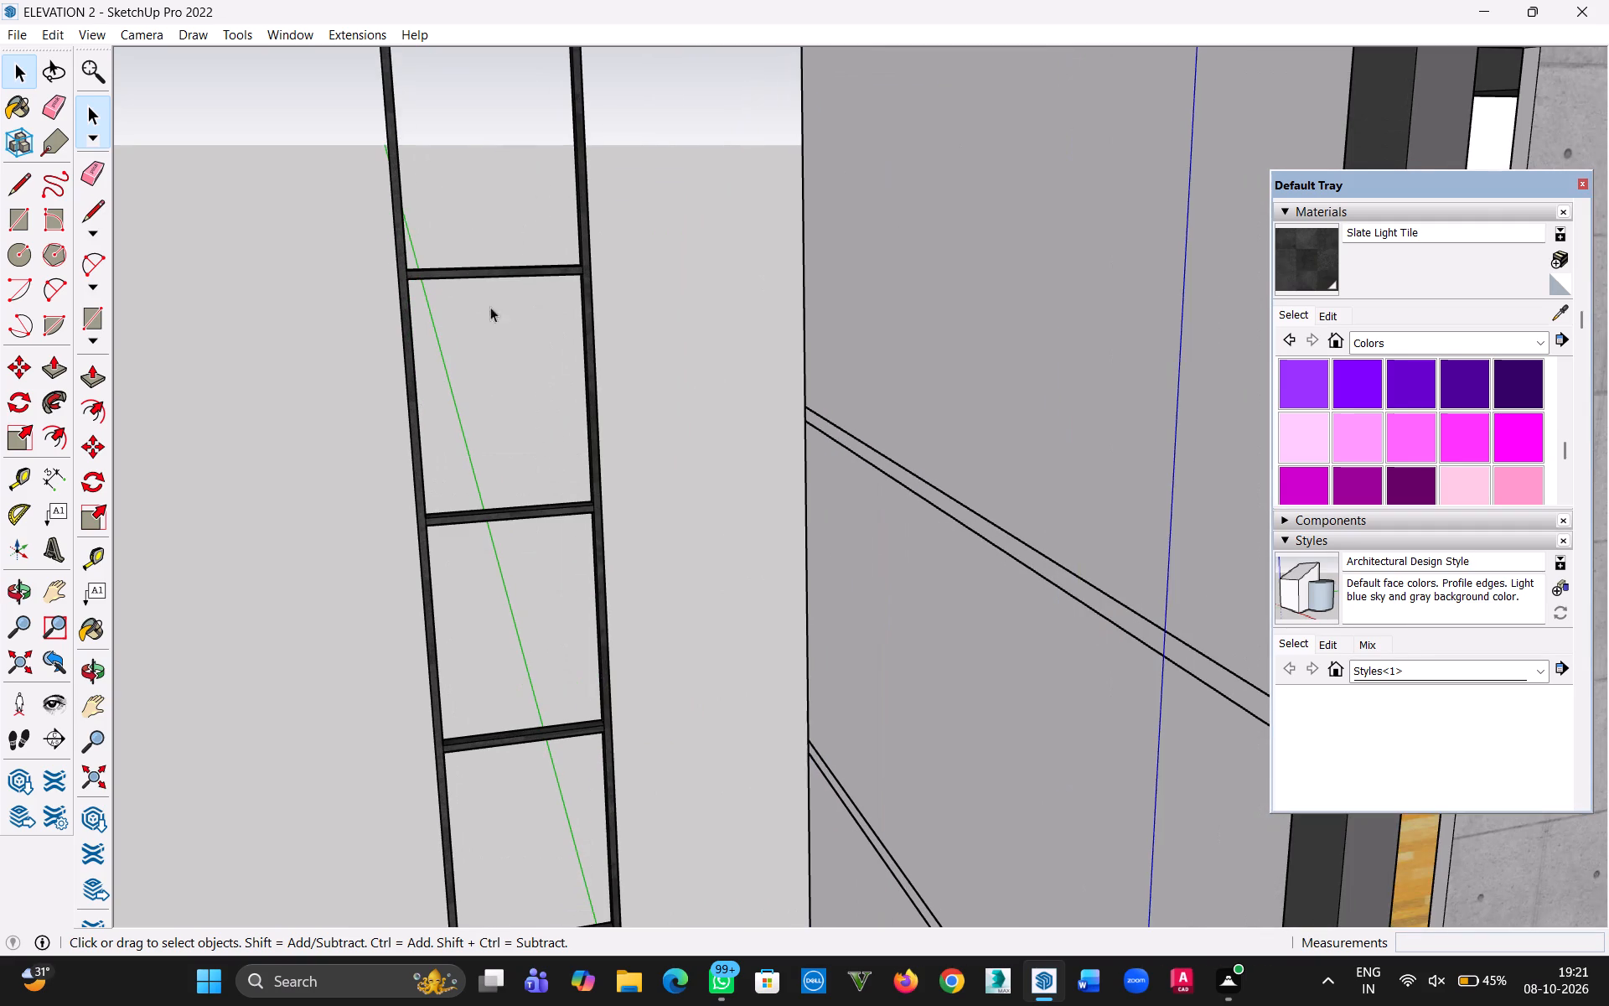
pyautogui.moveTo(464, 194); pyautogui.dragTo(485, 177)
pyautogui.press('h')
pyautogui.moveTo(505, 213); pyautogui.dragTo(517, 463)
pyautogui.press('r')
pyautogui.scroll(5, 427, 317)
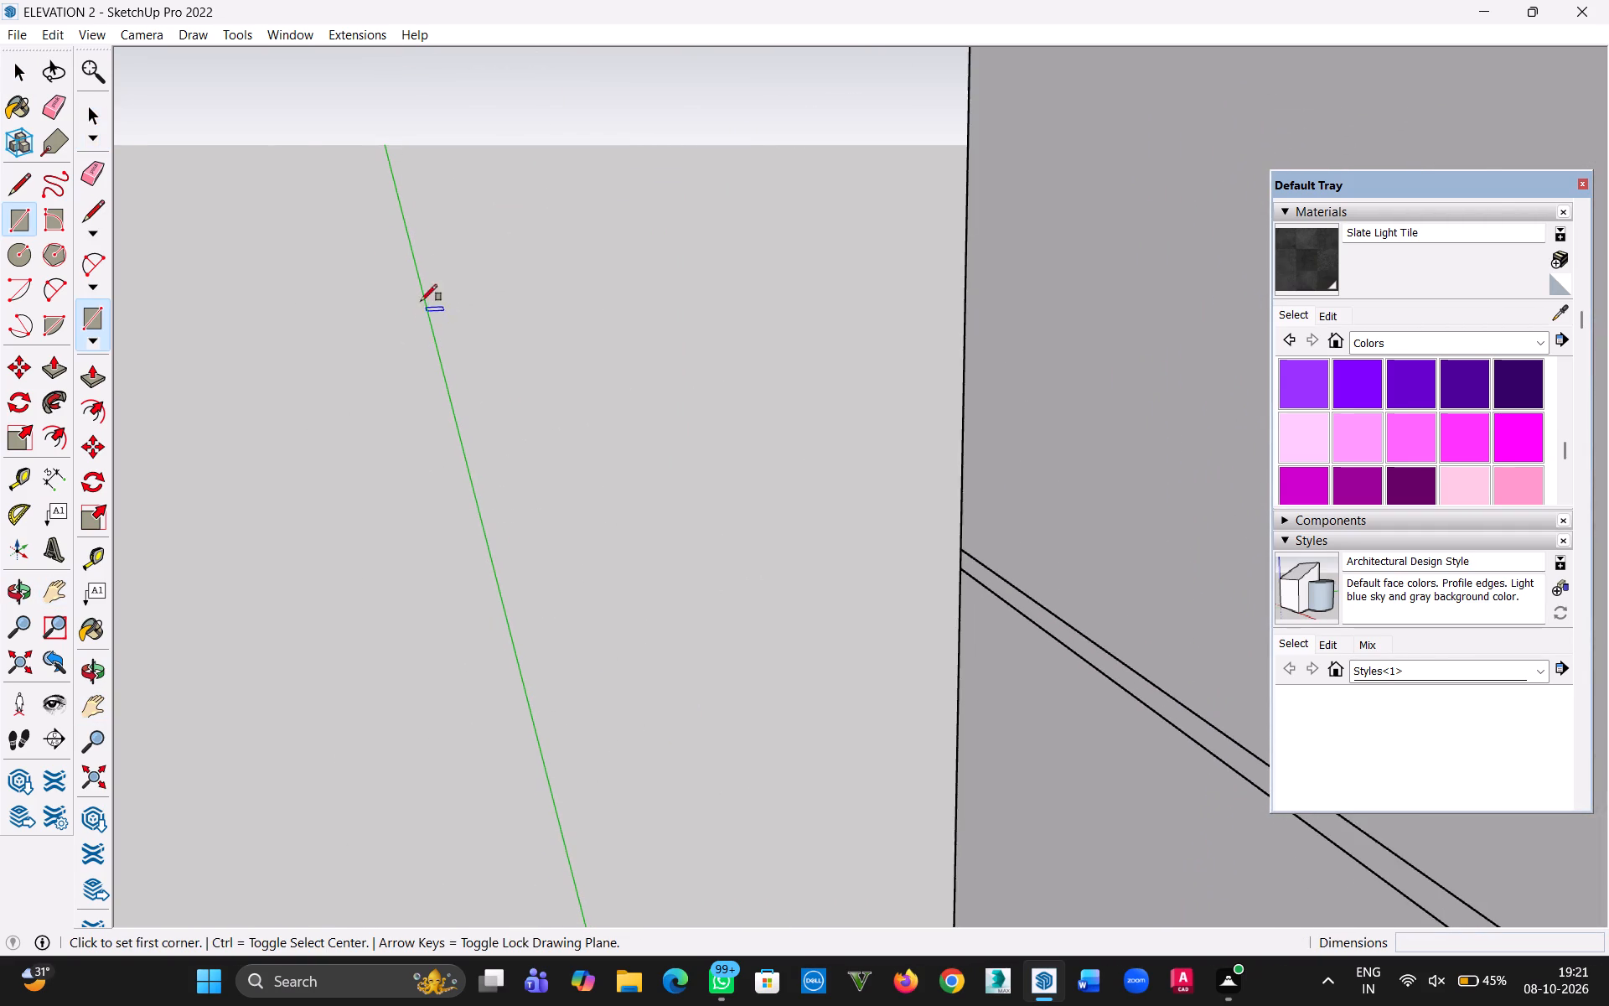
pyautogui.scroll(-3, 384, 251)
pyautogui.click(354, 201)
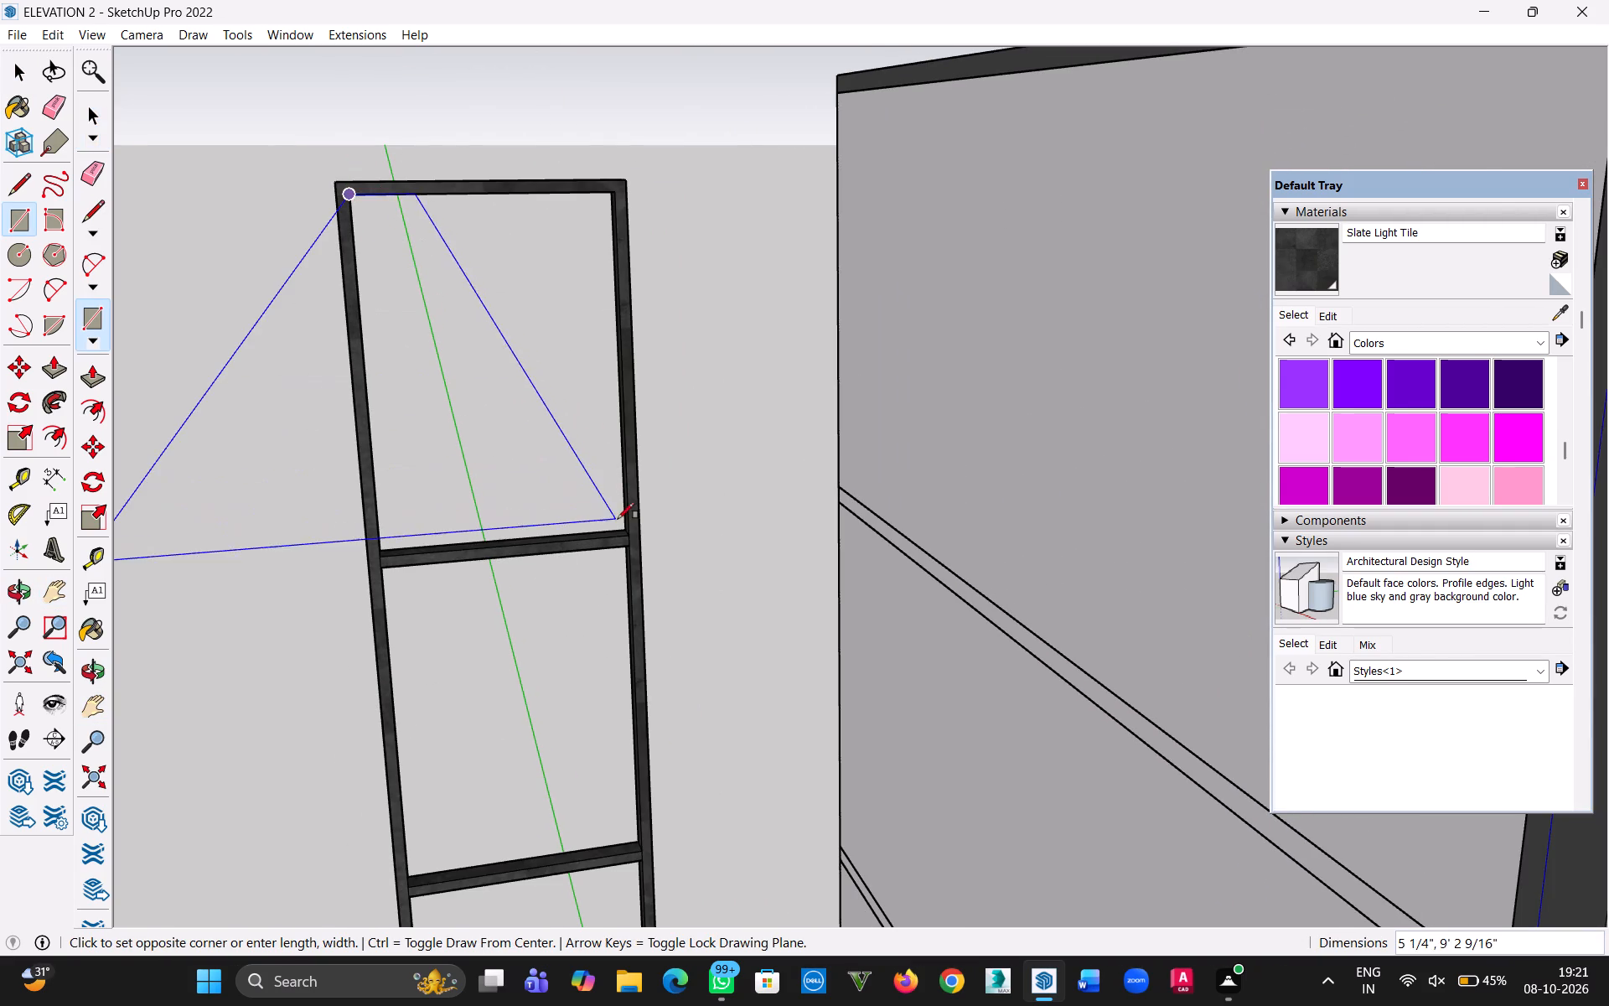
pyautogui.press('h')
pyautogui.moveTo(592, 514); pyautogui.dragTo(442, 0)
pyautogui.moveTo(428, 722); pyautogui.dragTo(364, 136)
pyautogui.moveTo(370, 678); pyautogui.dragTo(405, 230)
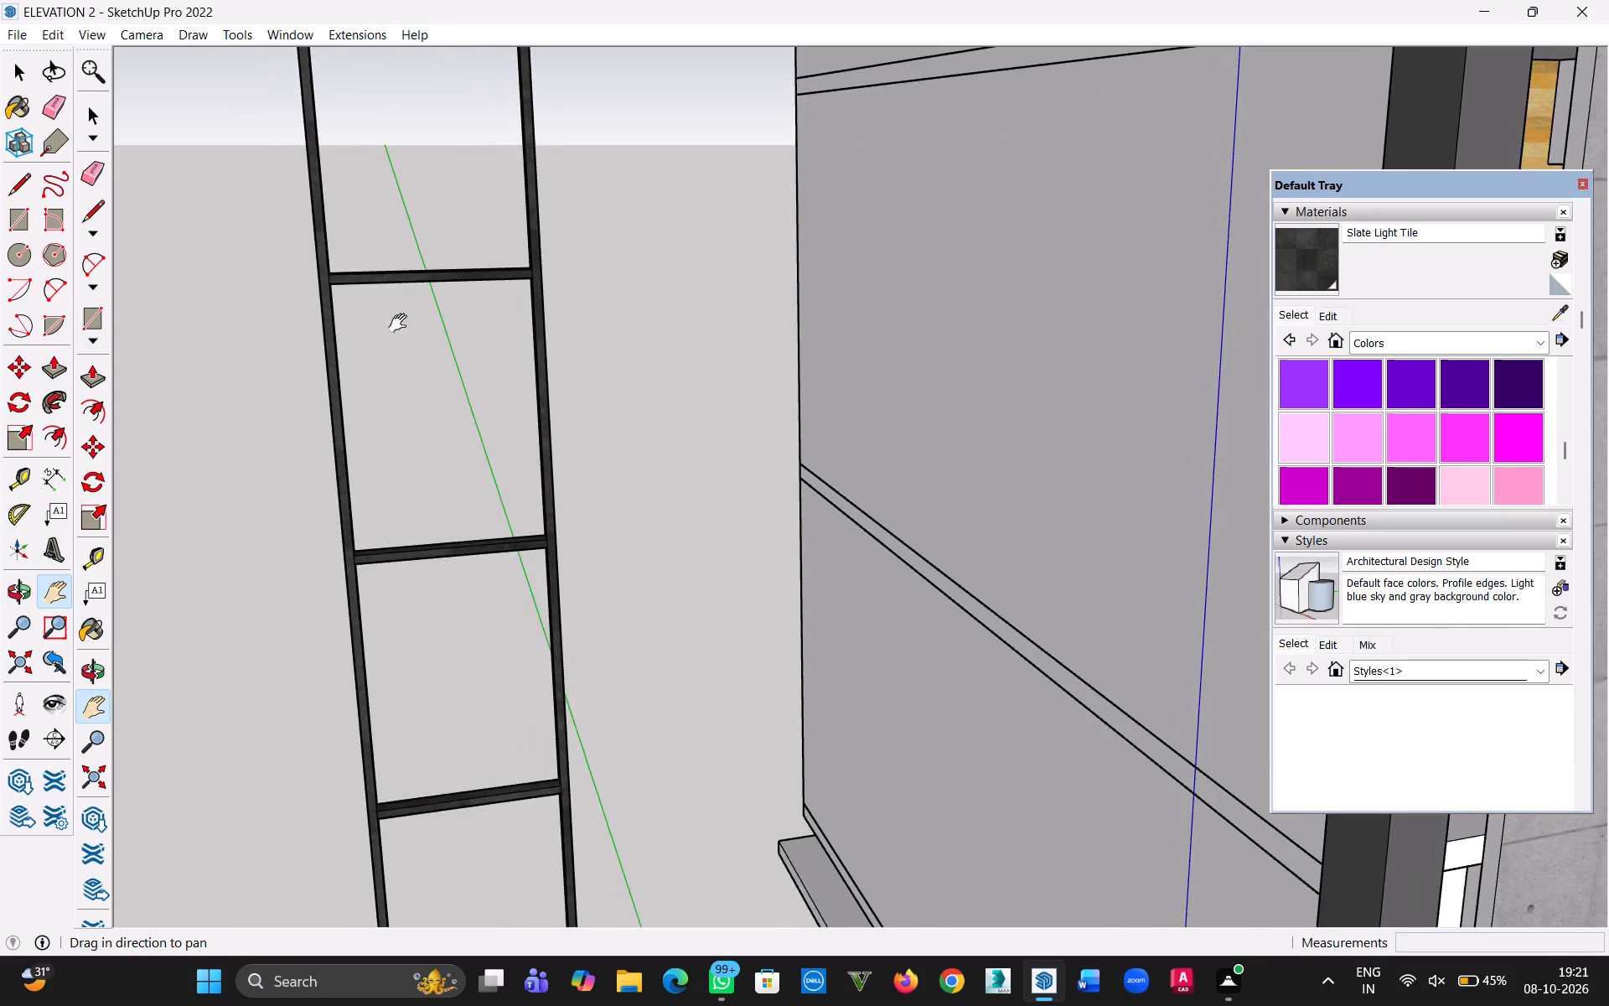
pyautogui.moveTo(443, 844); pyautogui.dragTo(393, 306)
pyautogui.moveTo(419, 723); pyautogui.dragTo(372, 236)
pyautogui.press('Escape')
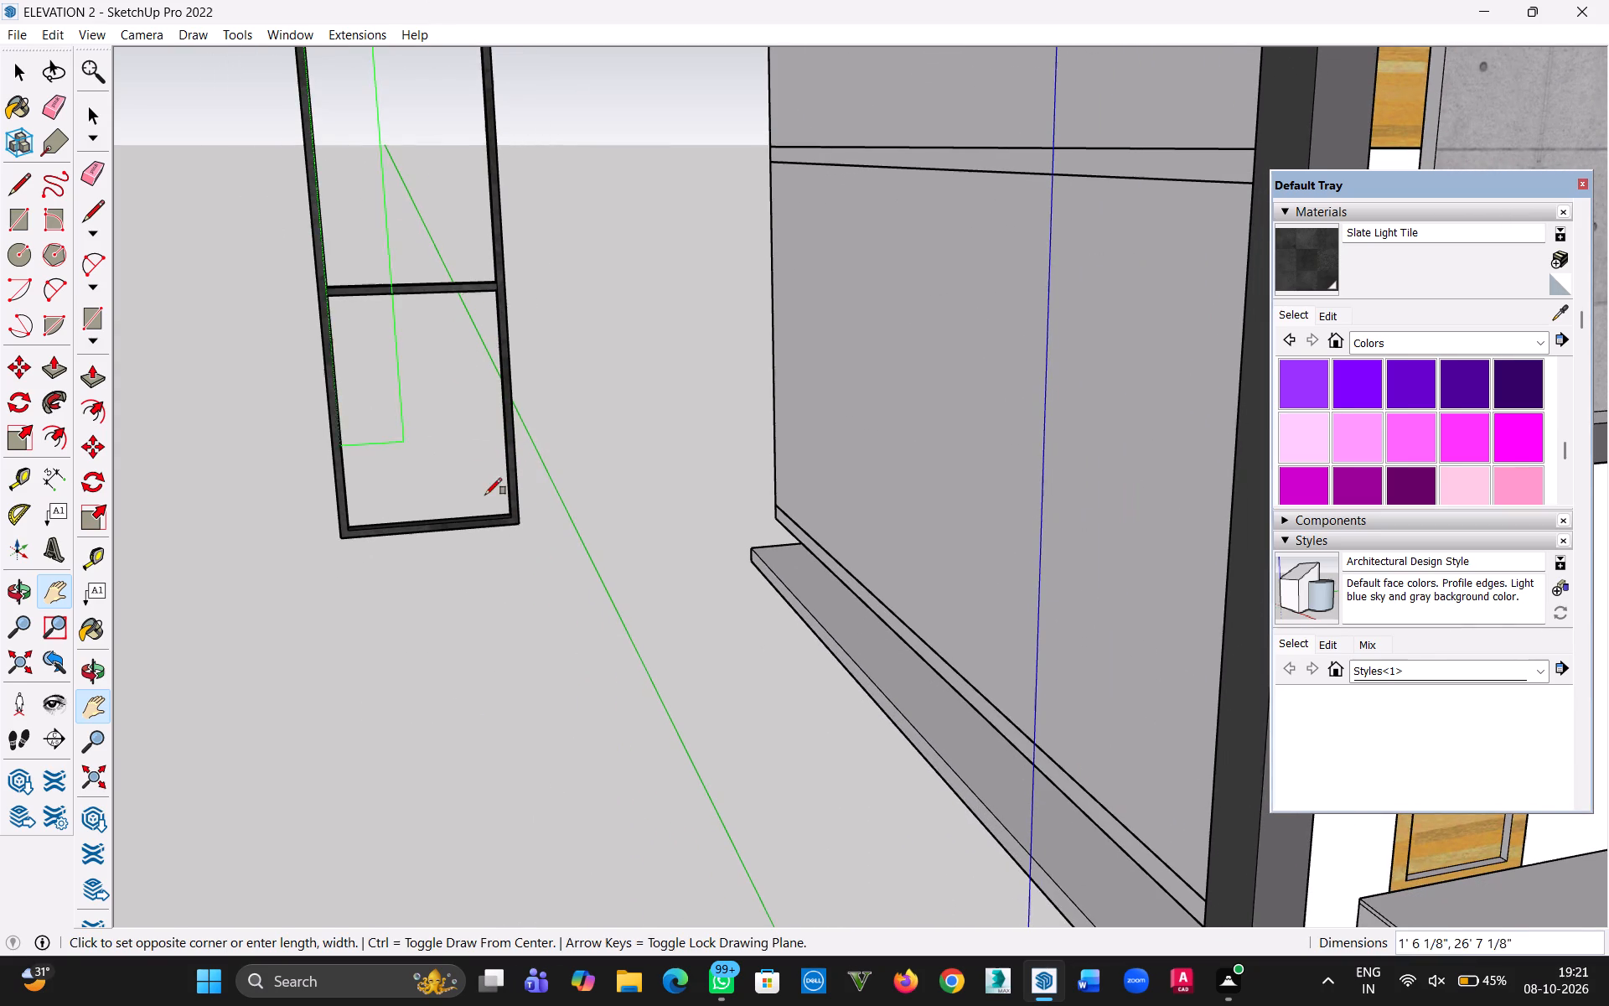
pyautogui.scroll(7, 487, 499)
pyautogui.scroll(-2, 541, 538)
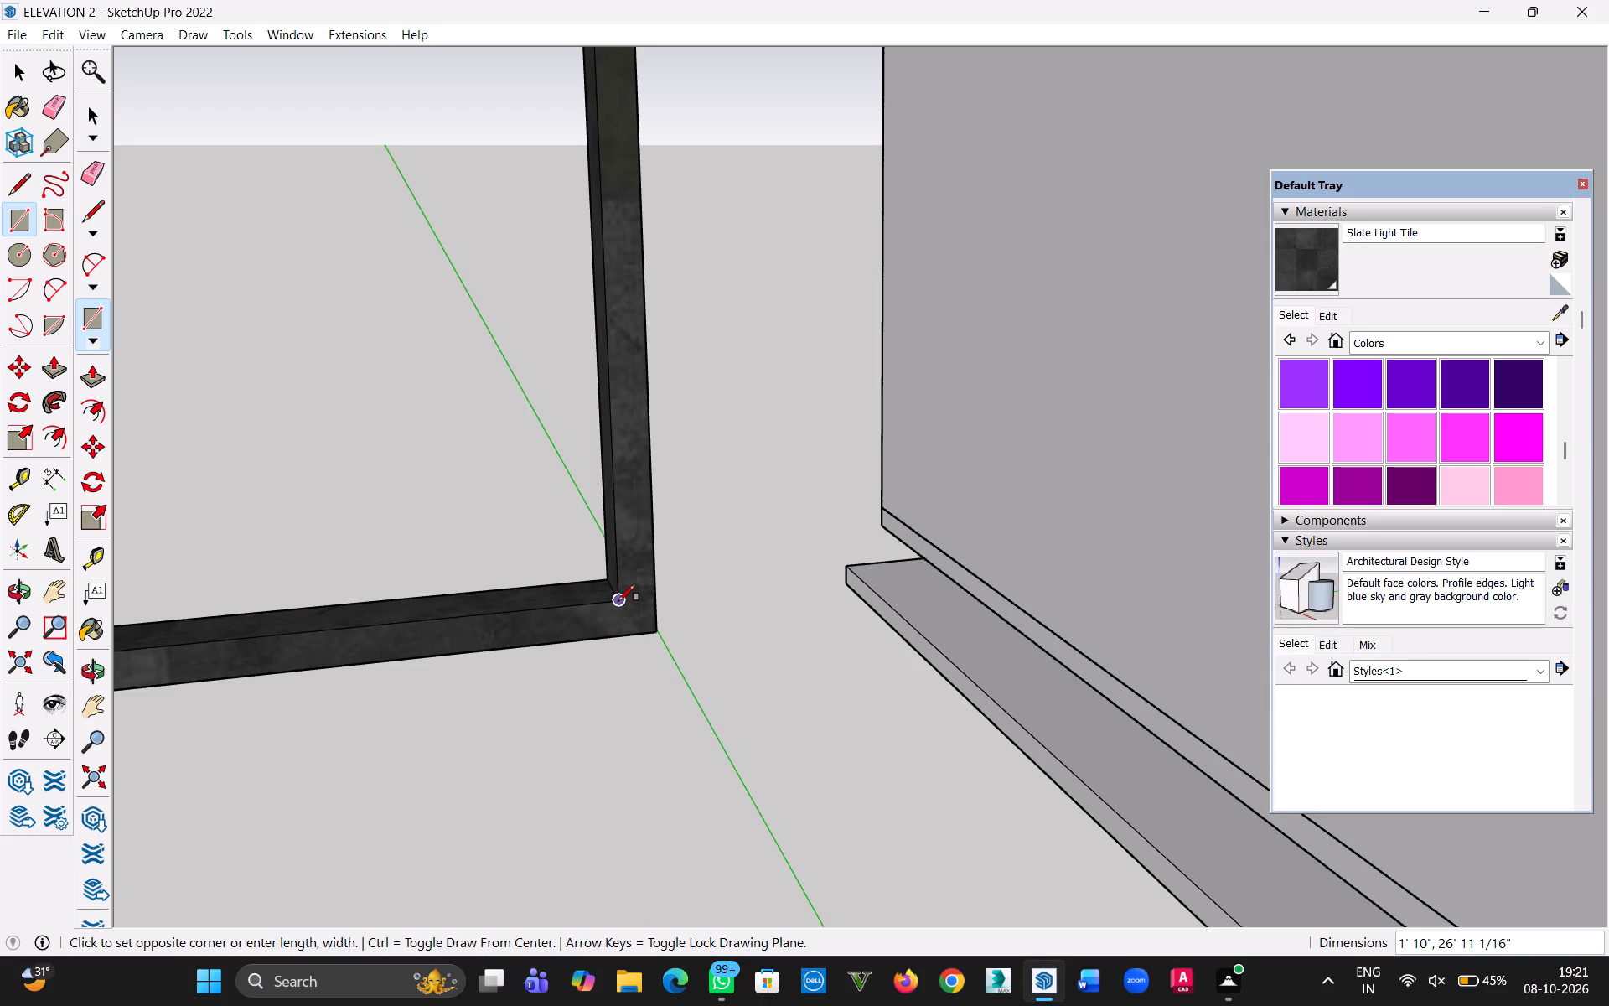
pyautogui.scroll(-5, 618, 600)
pyautogui.click(616, 599)
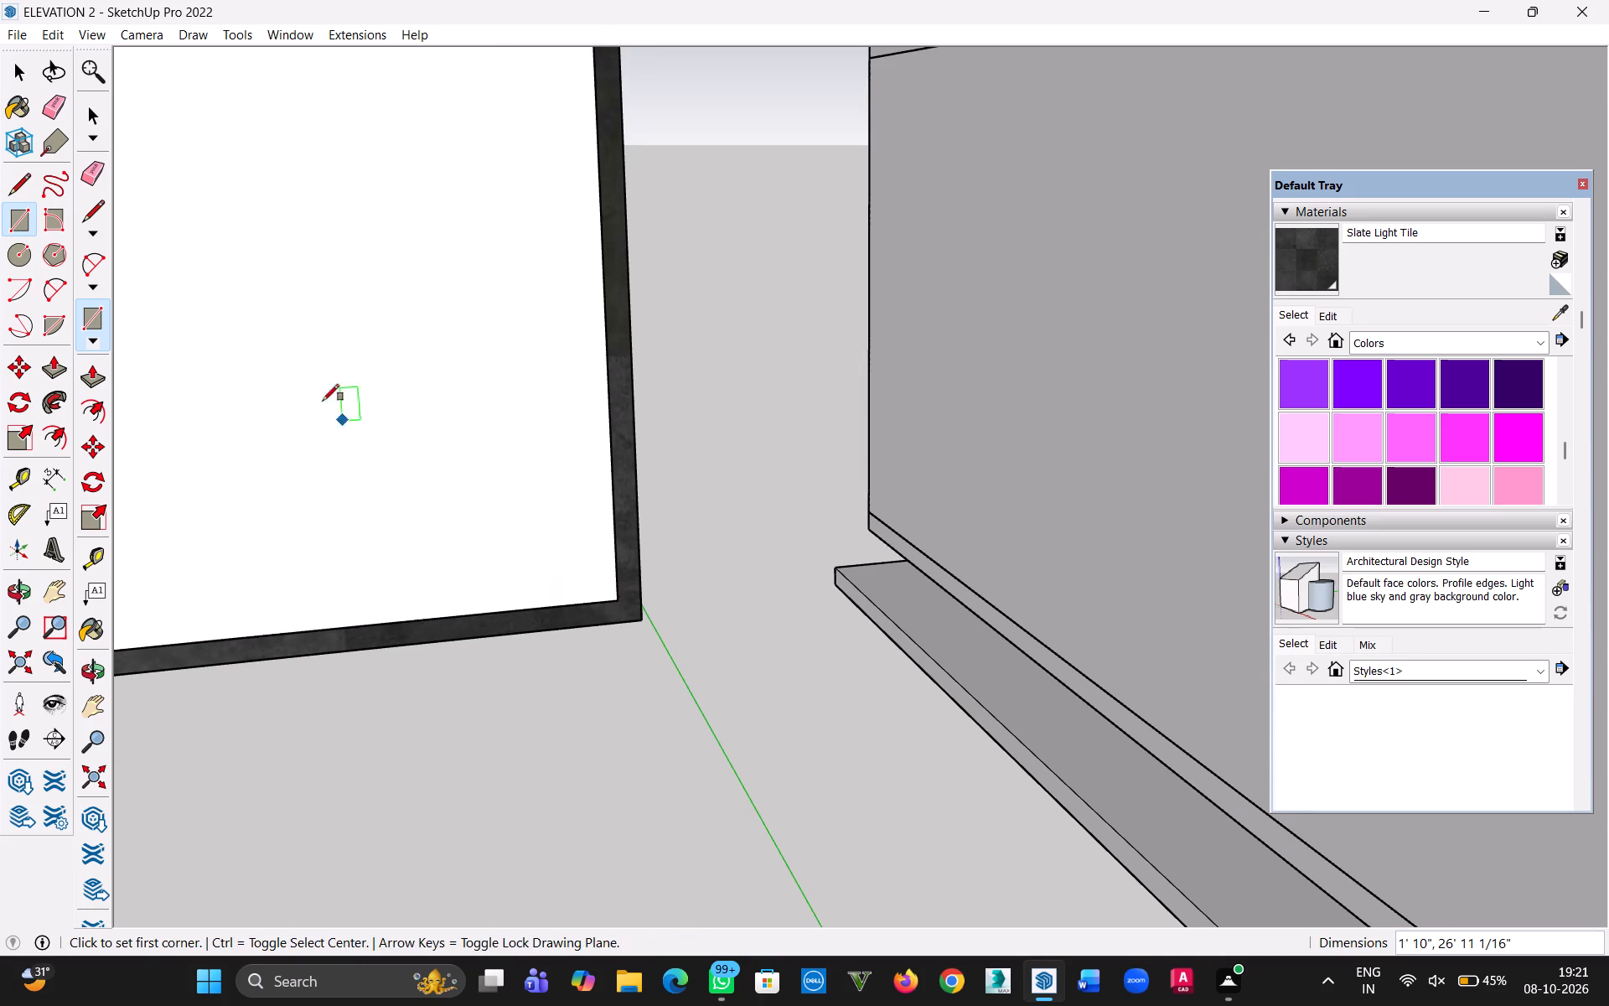
# Select the new pane rectangle inside the tall frame with its edges and make it a group.
pyautogui.scroll(-5, 294, 391)
pyautogui.click(22, 66)
pyautogui.tripleClick(243, 233)
pyautogui.rightClick(243, 233)
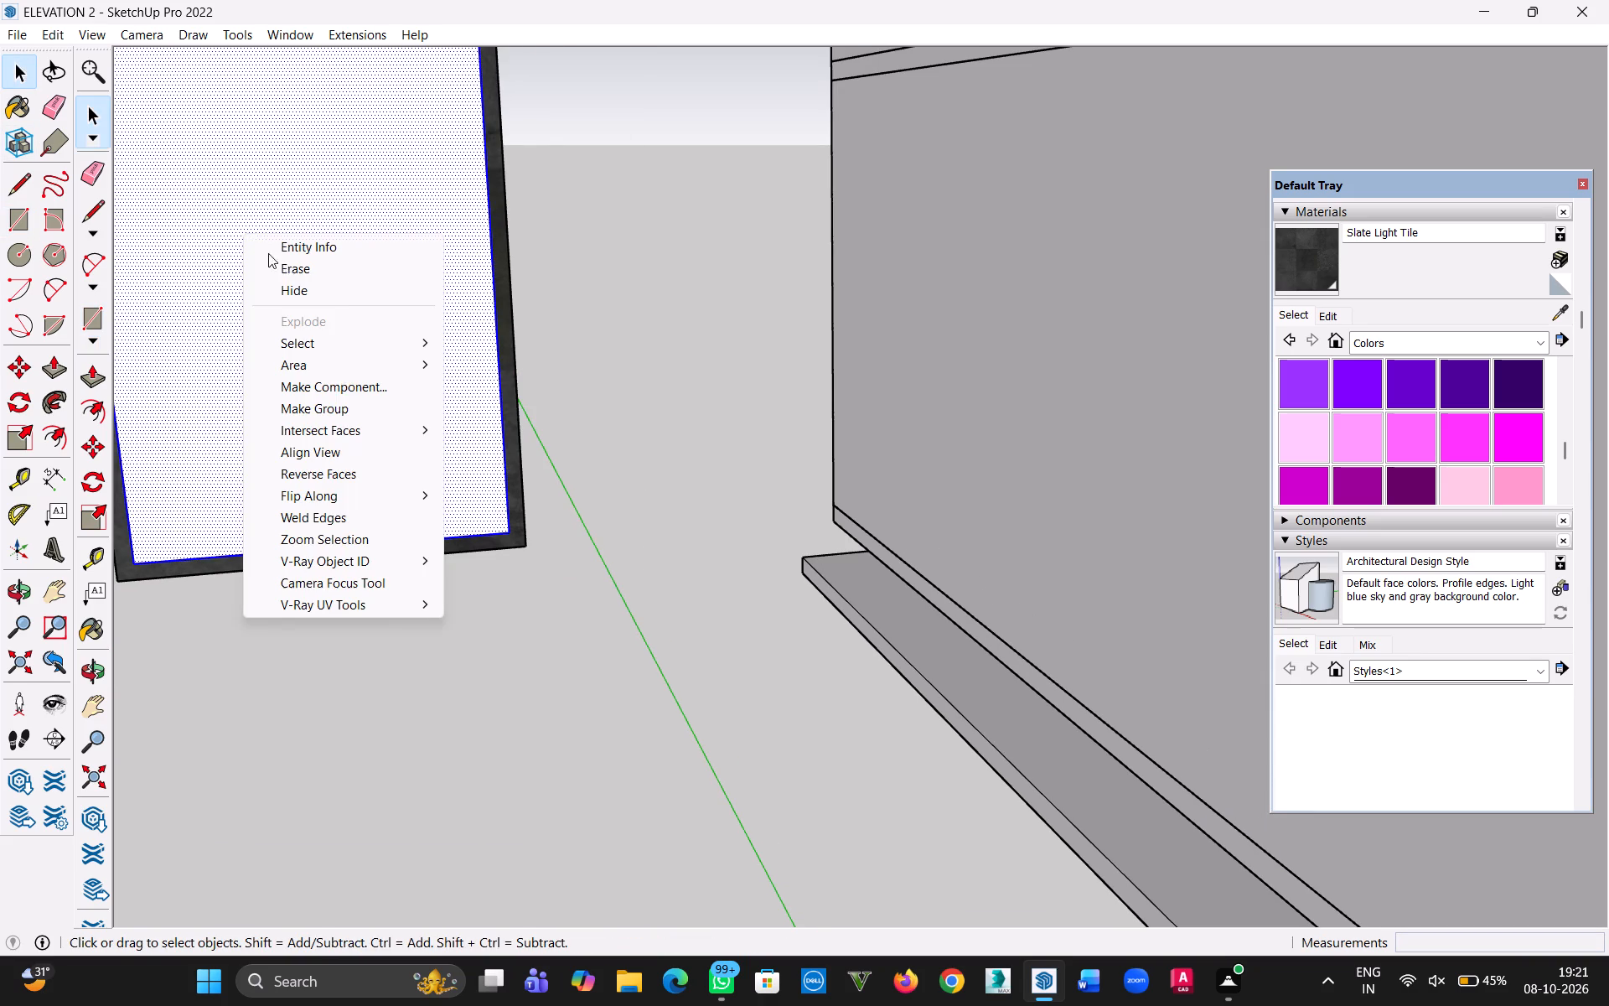
pyautogui.click(327, 417)
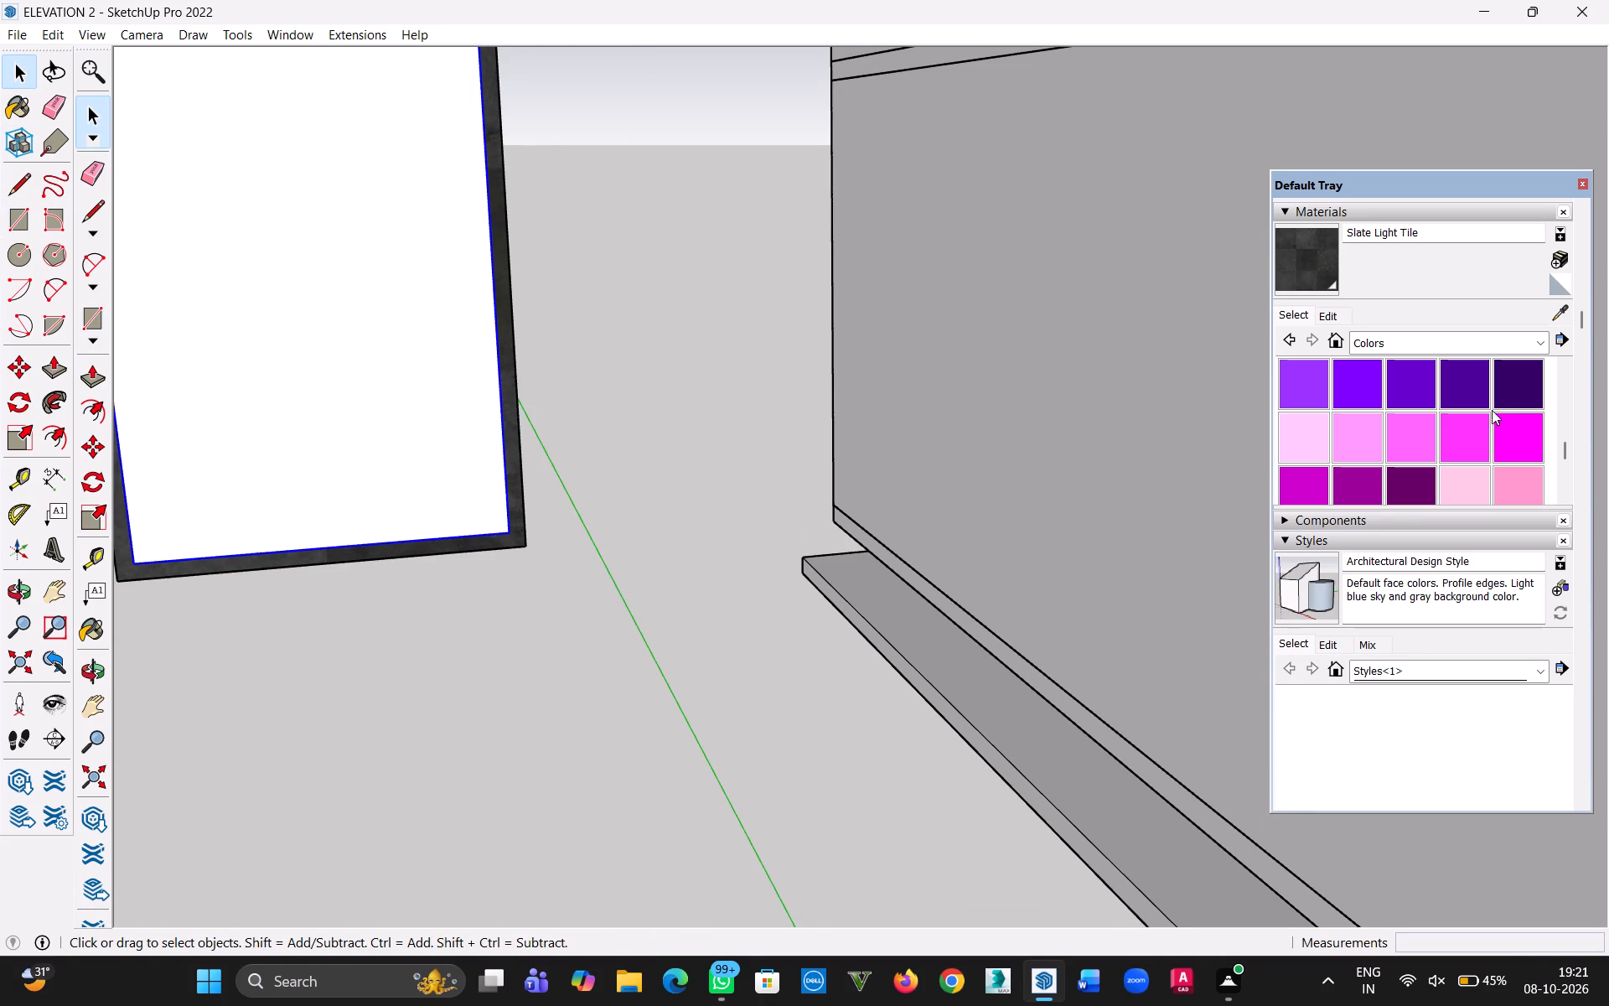
# Paint the pane group with Translucent Glass Gray from the Glass and Mirrors materials.
pyautogui.click(1462, 350)
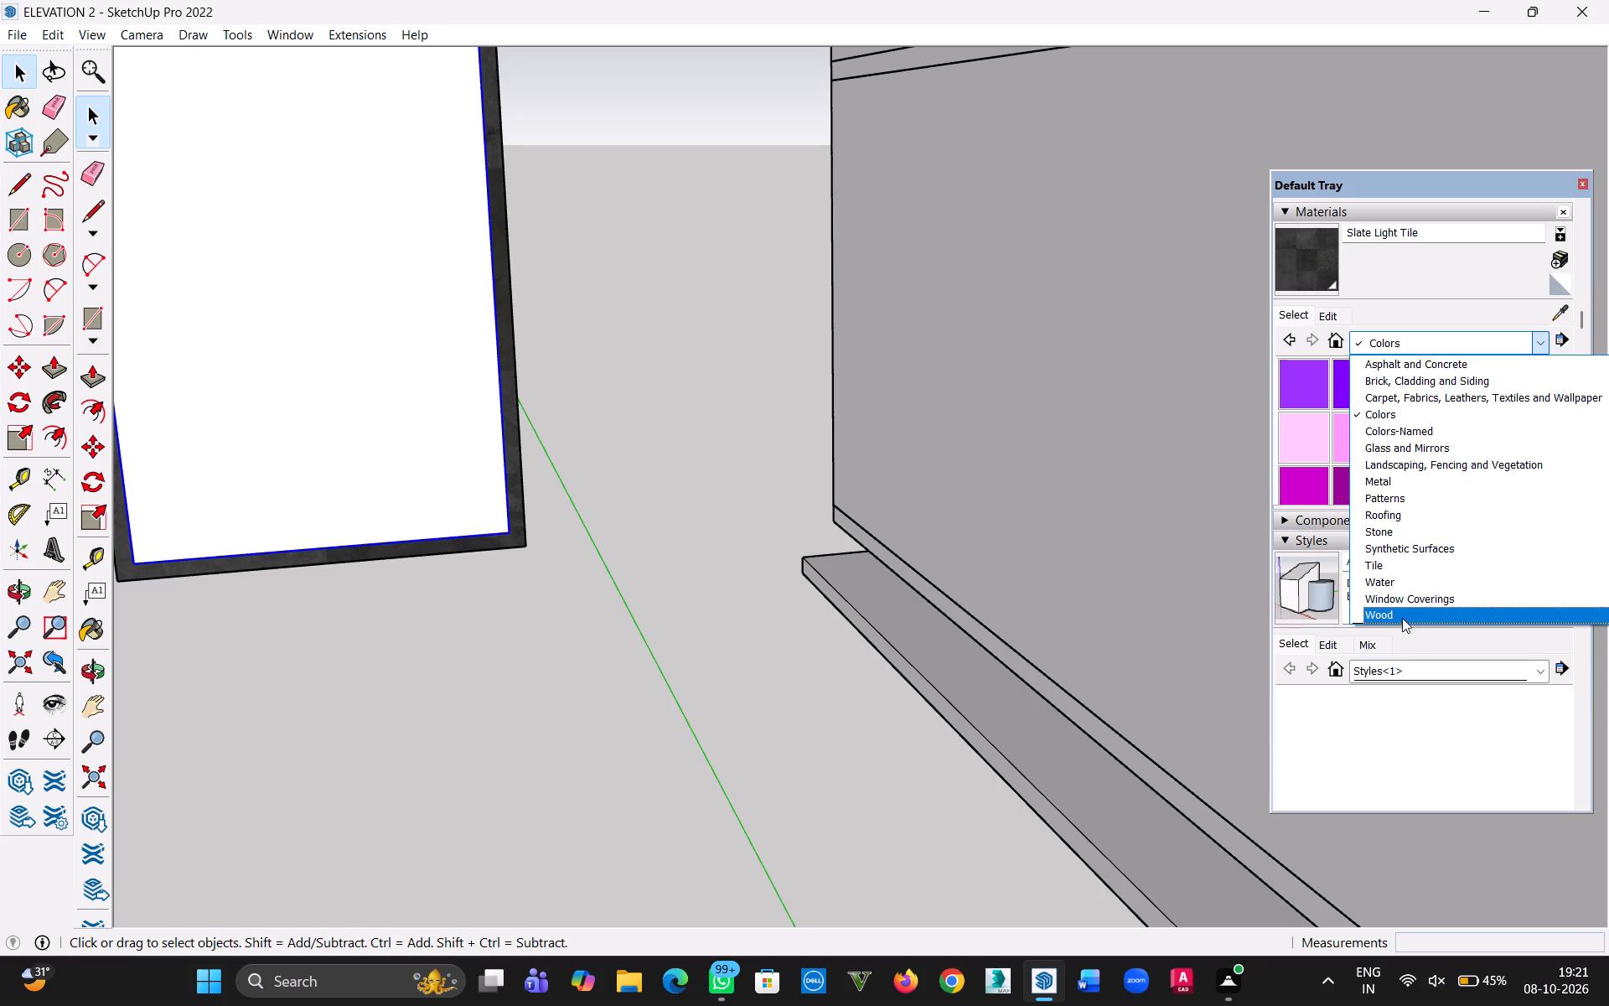
pyautogui.click(1410, 445)
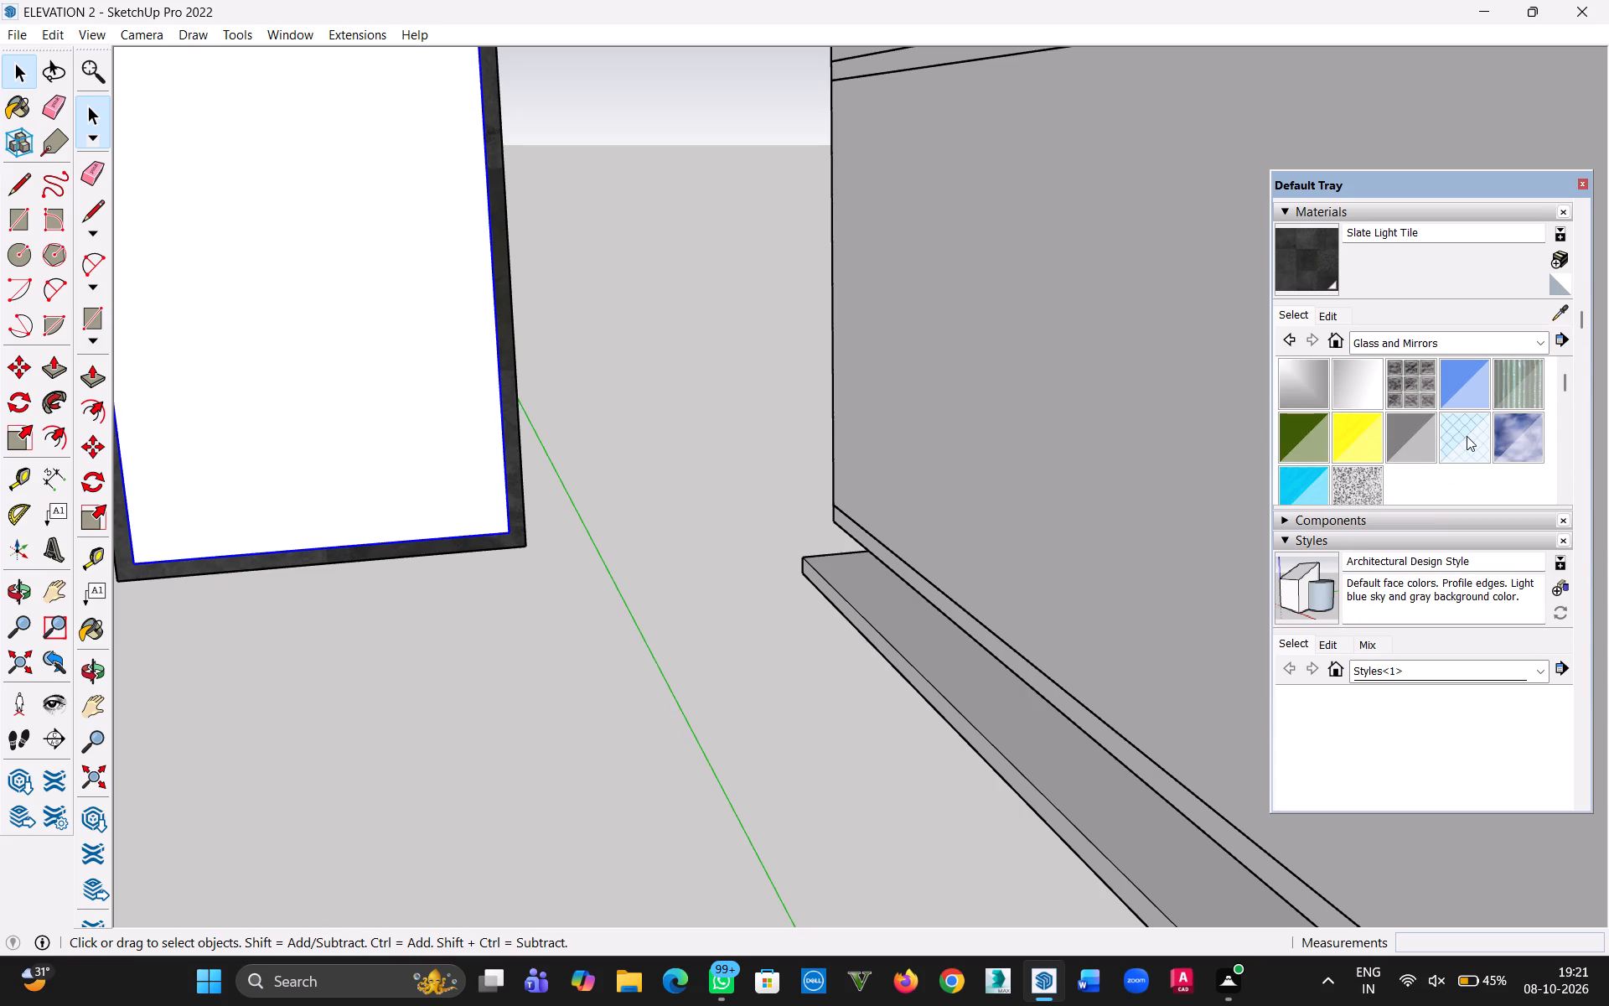
pyautogui.click(1423, 433)
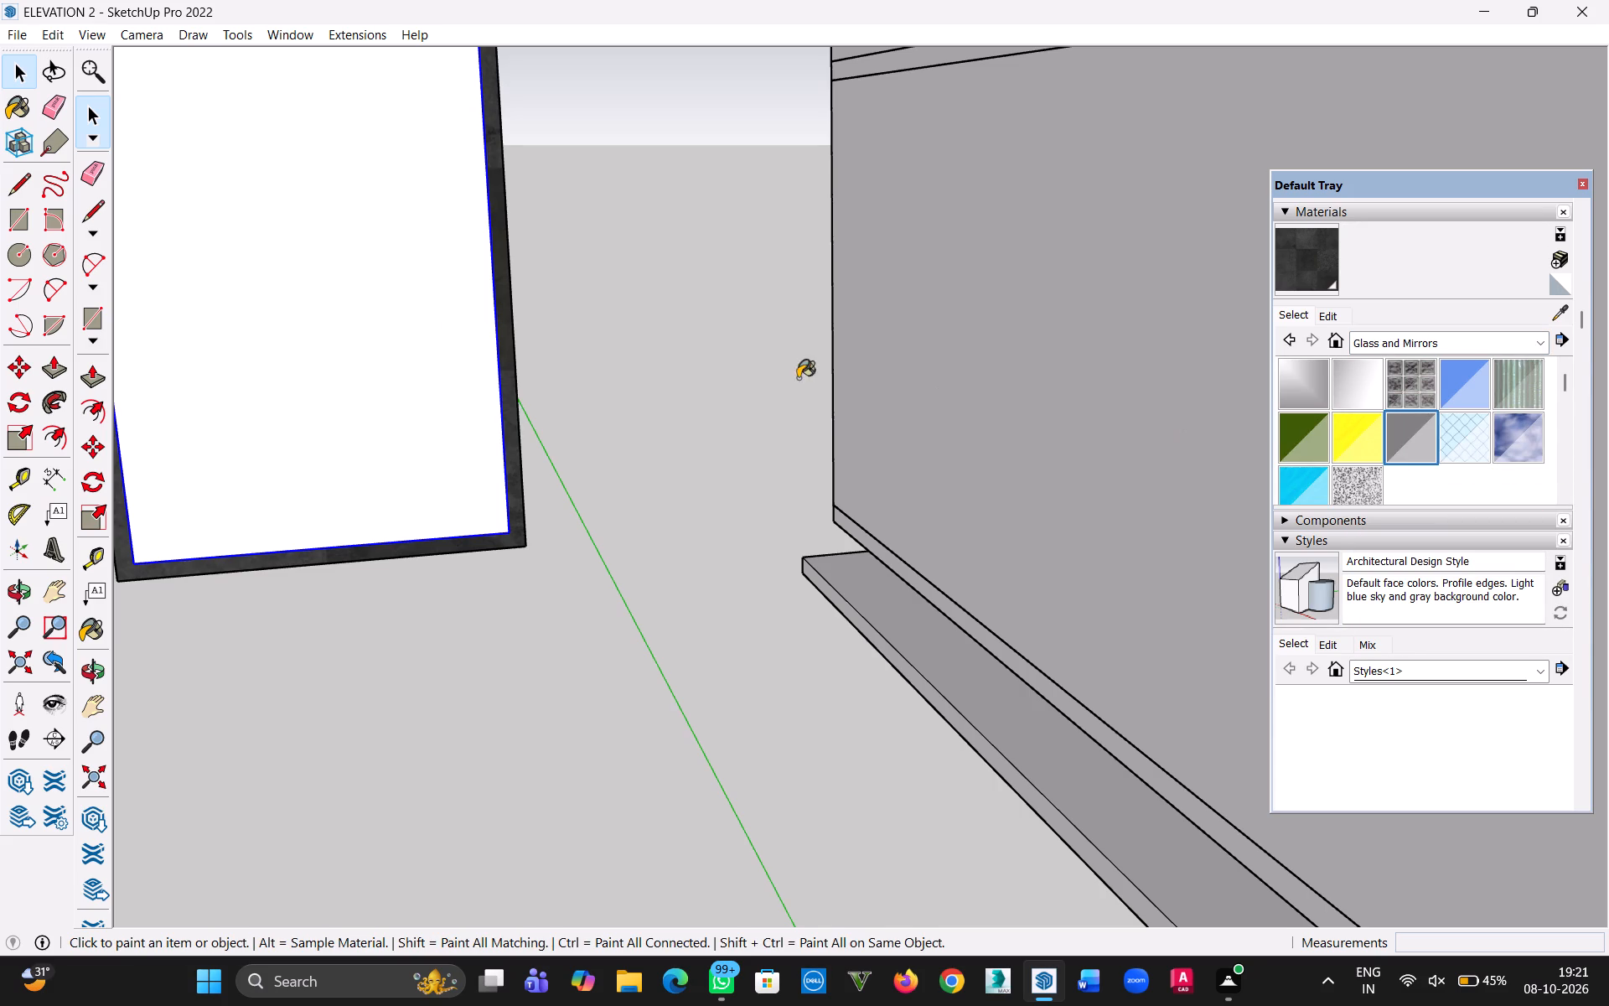
pyautogui.click(412, 323)
pyautogui.scroll(-18, 466, 369)
pyautogui.scroll(-4, 604, 348)
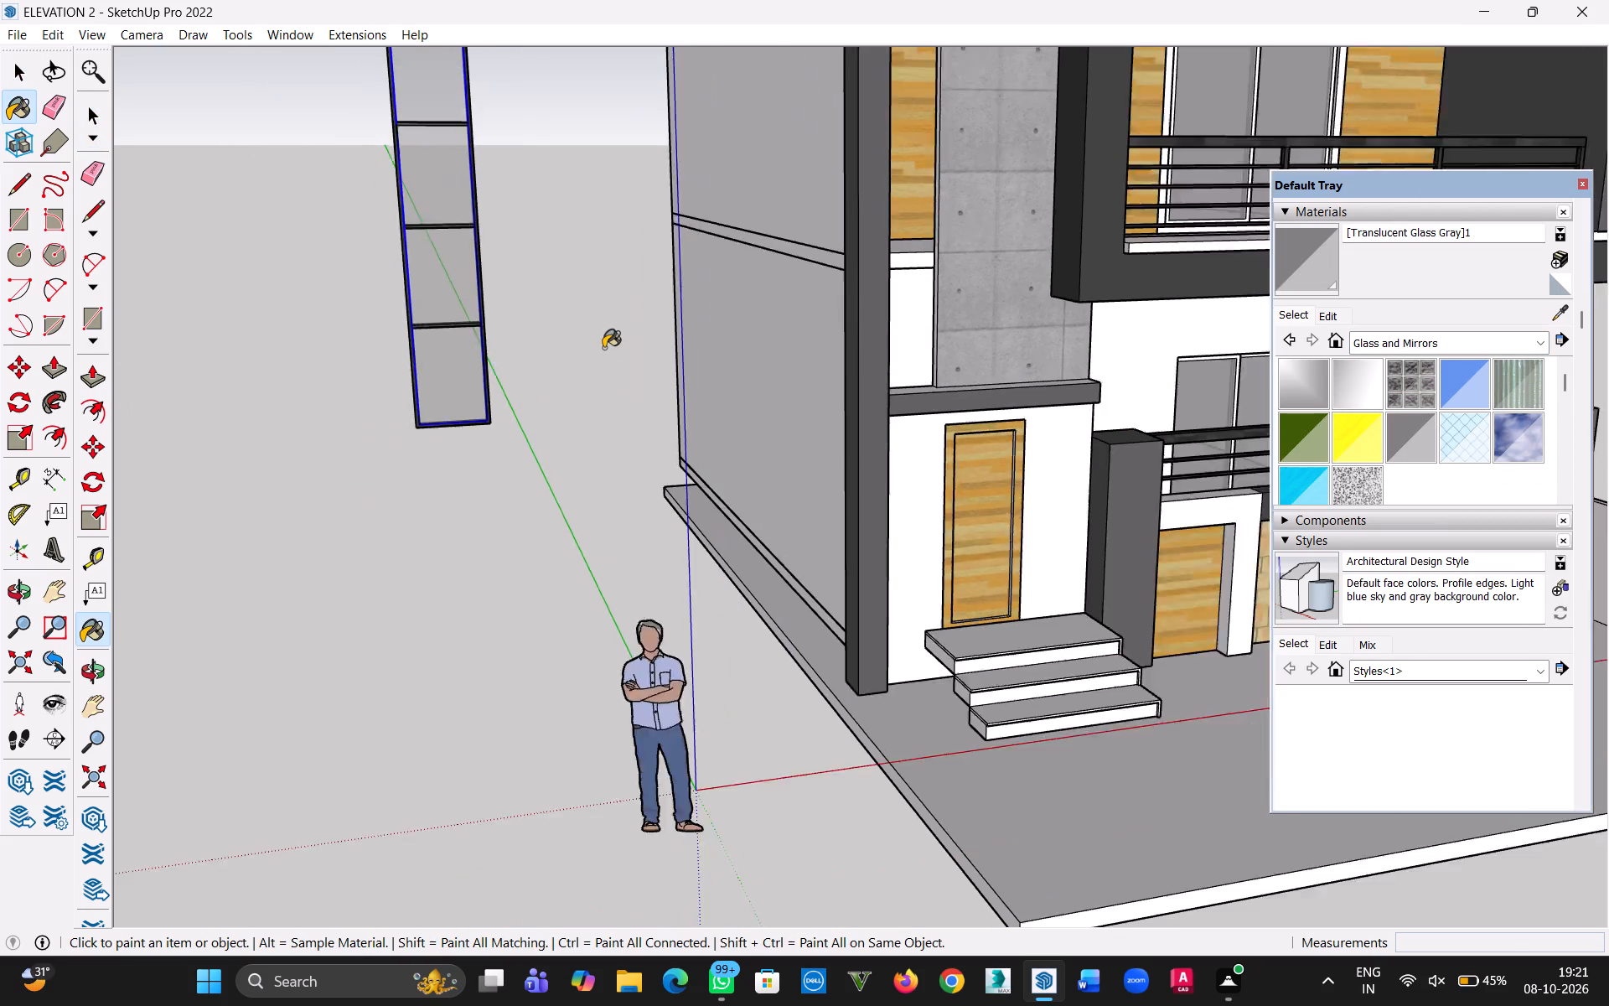
pyautogui.scroll(-2, 603, 348)
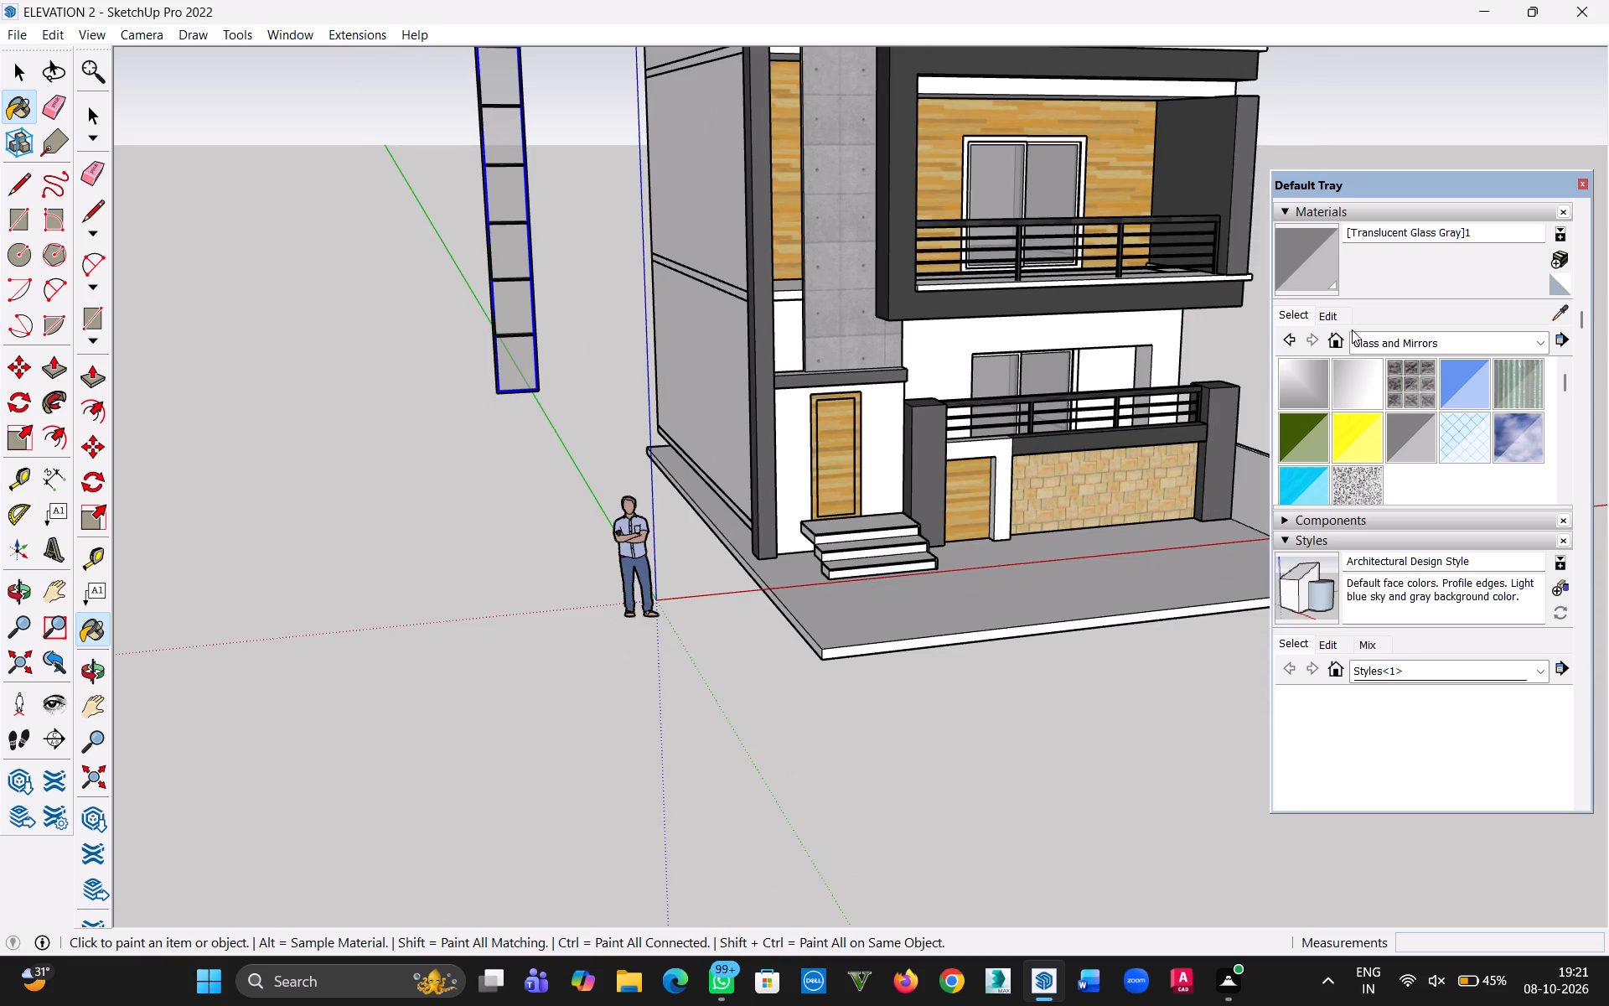
# Darken the pane's Translucent Glass Gray material by setting its HLS lightness to 13.
pyautogui.click(1332, 323)
pyautogui.click(1358, 449)
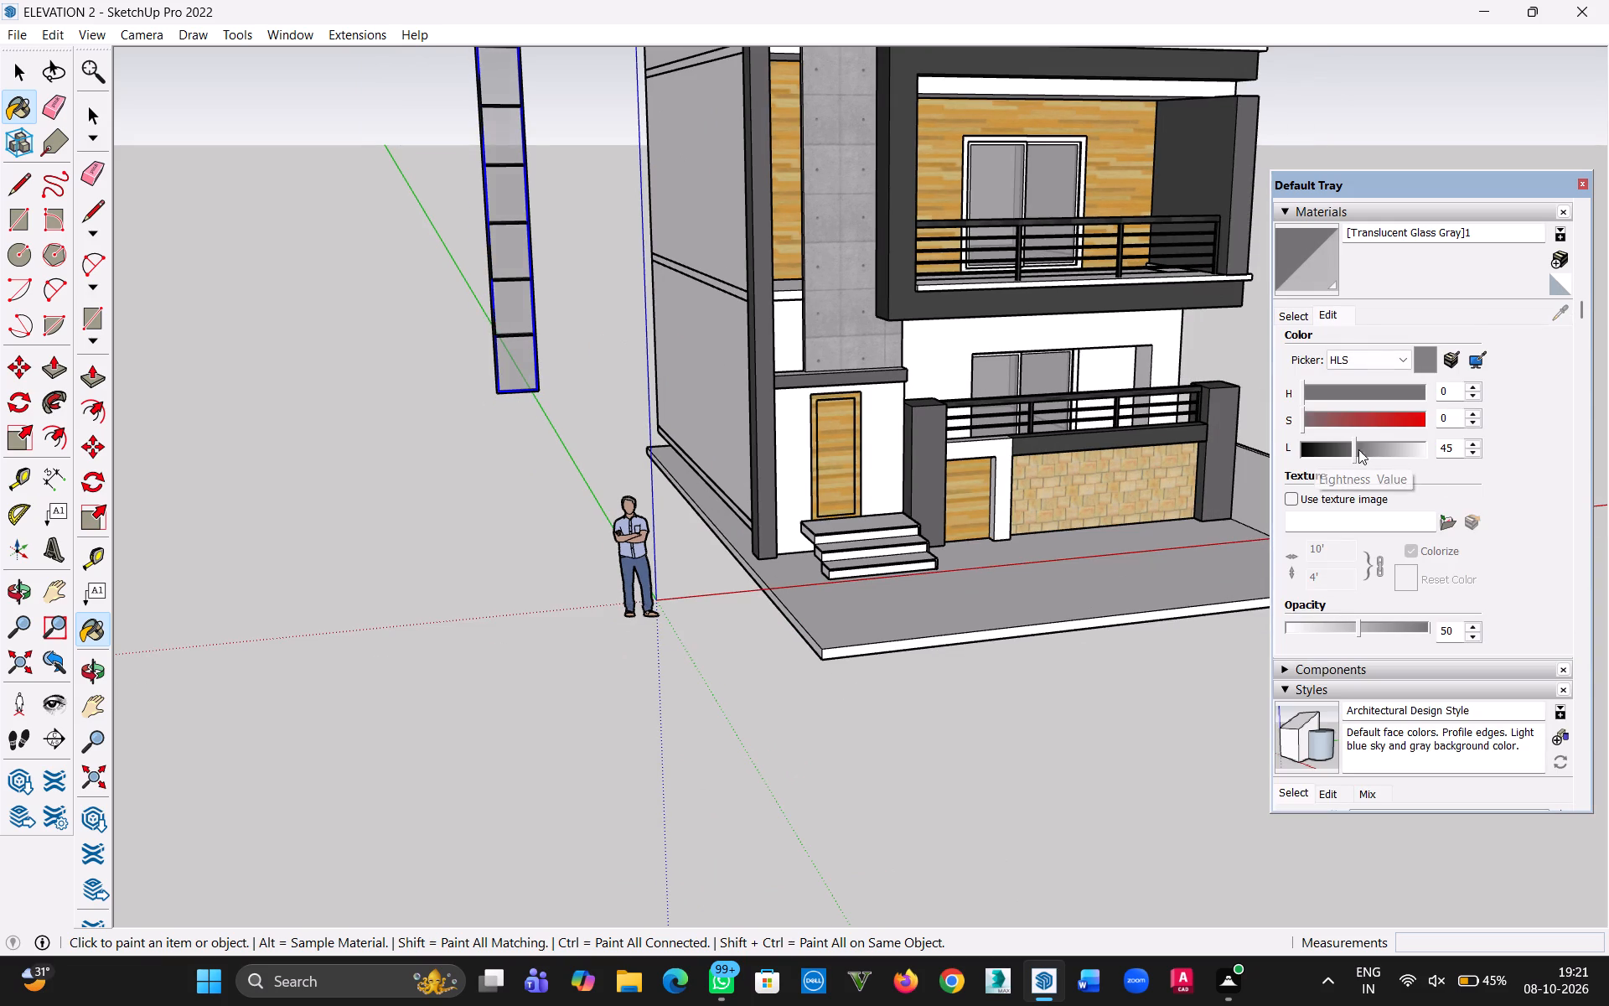
pyautogui.click(1348, 450)
pyautogui.click(1333, 449)
pyautogui.click(1329, 449)
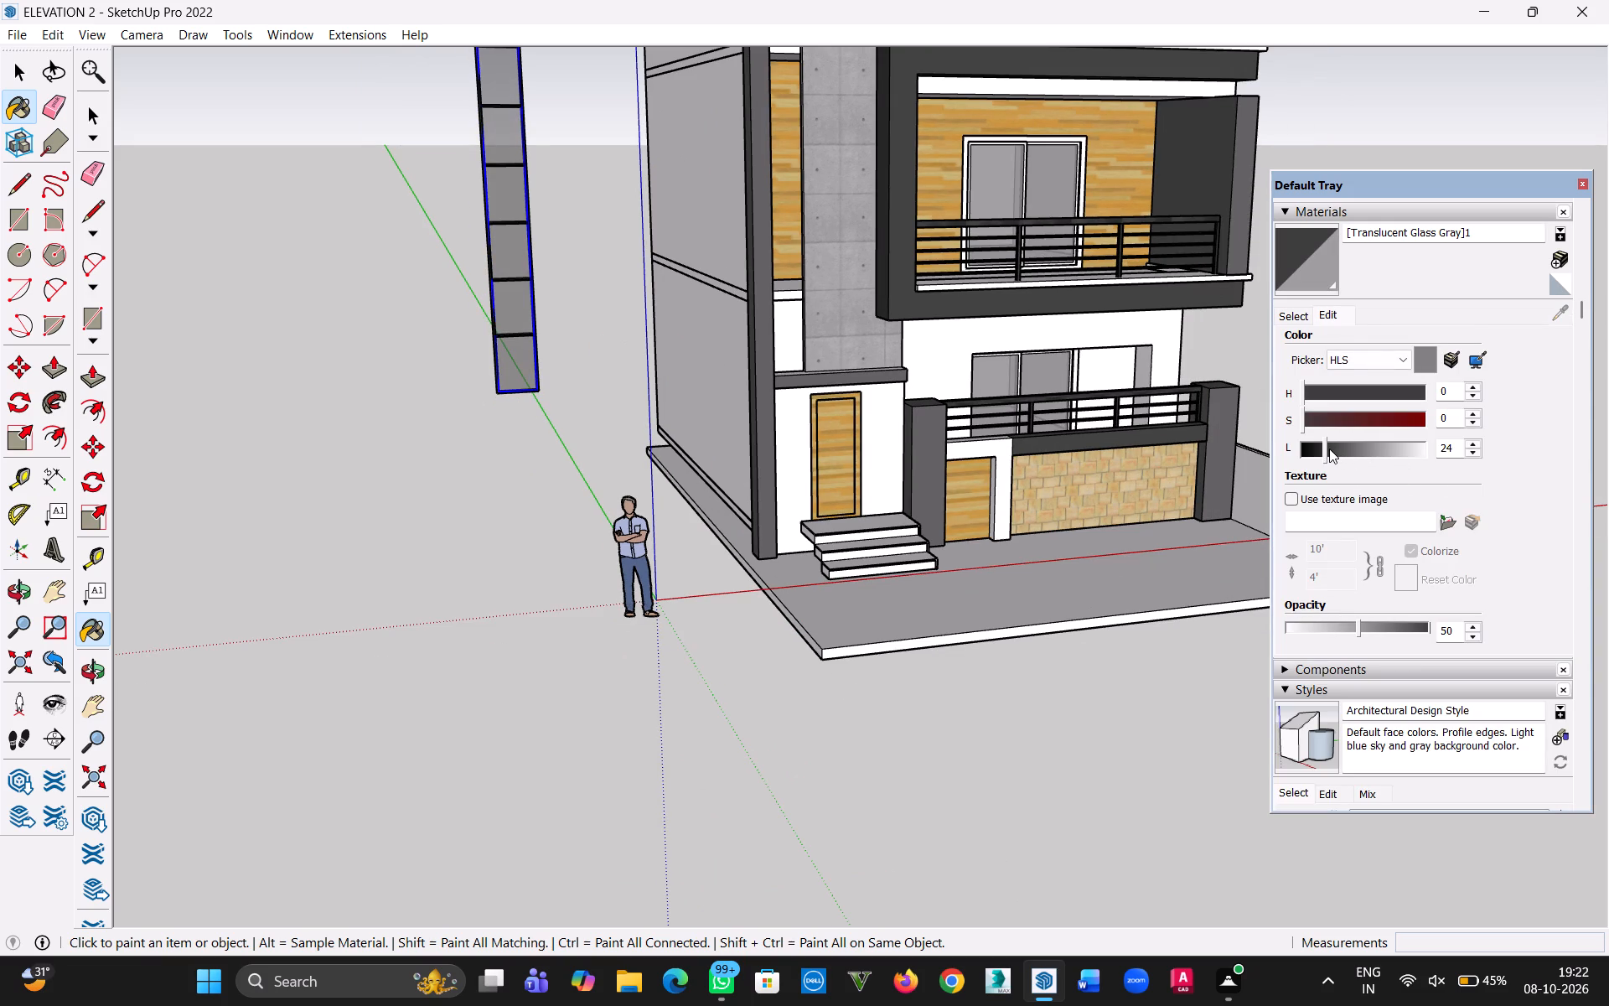
pyautogui.click(1321, 450)
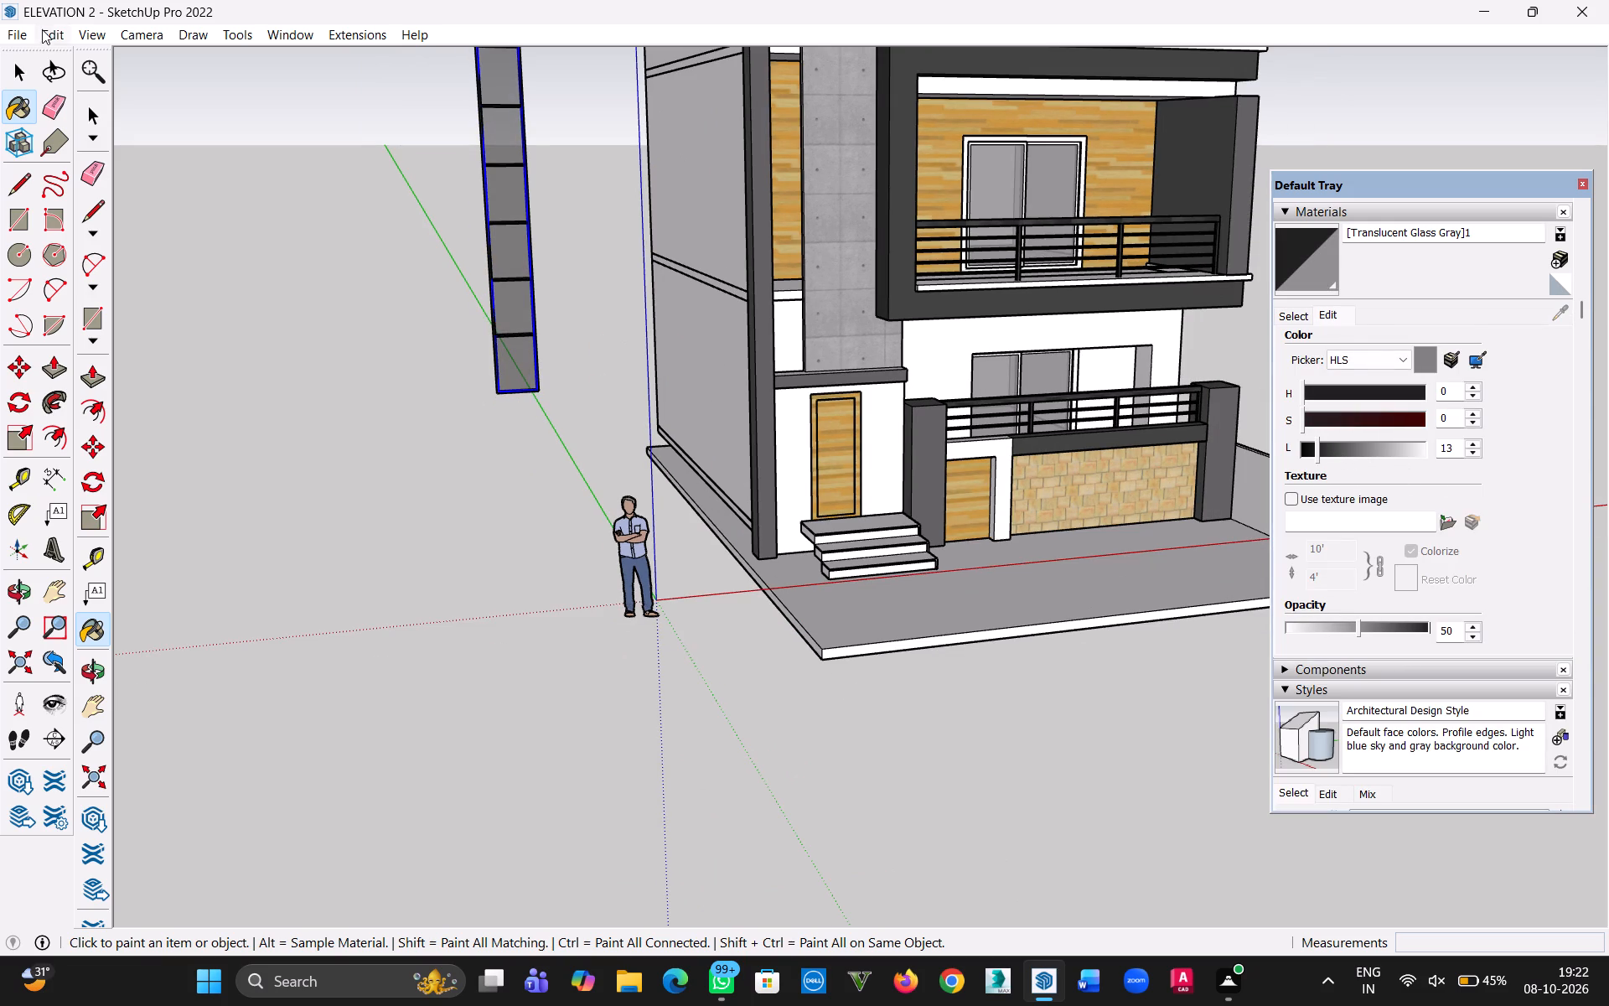
# Select the tall frame together with its glass pane and combine them into one group.
pyautogui.click(20, 67)
pyautogui.click(329, 262)
pyautogui.moveTo(470, 236); pyautogui.dragTo(582, 562, button='middle')
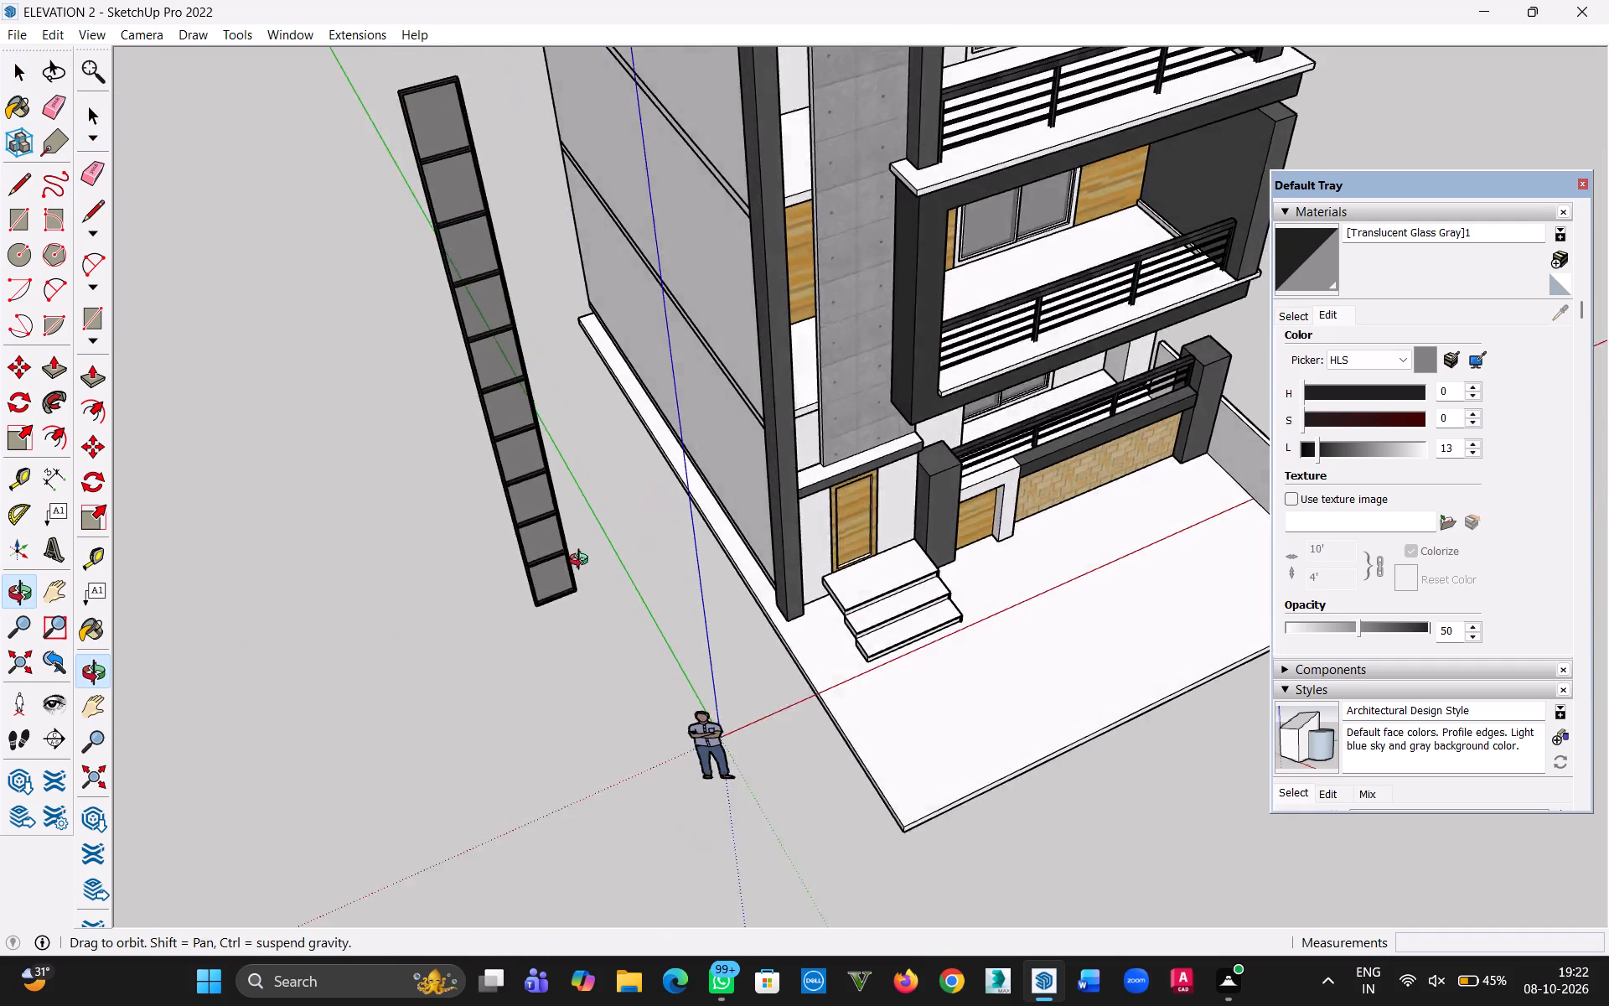
pyautogui.moveTo(582, 562); pyautogui.dragTo(665, 602, button='middle')
pyautogui.scroll(10, 504, 290)
pyautogui.scroll(-6, 515, 274)
pyautogui.moveTo(518, 374); pyautogui.dragTo(361, 155, button='middle')
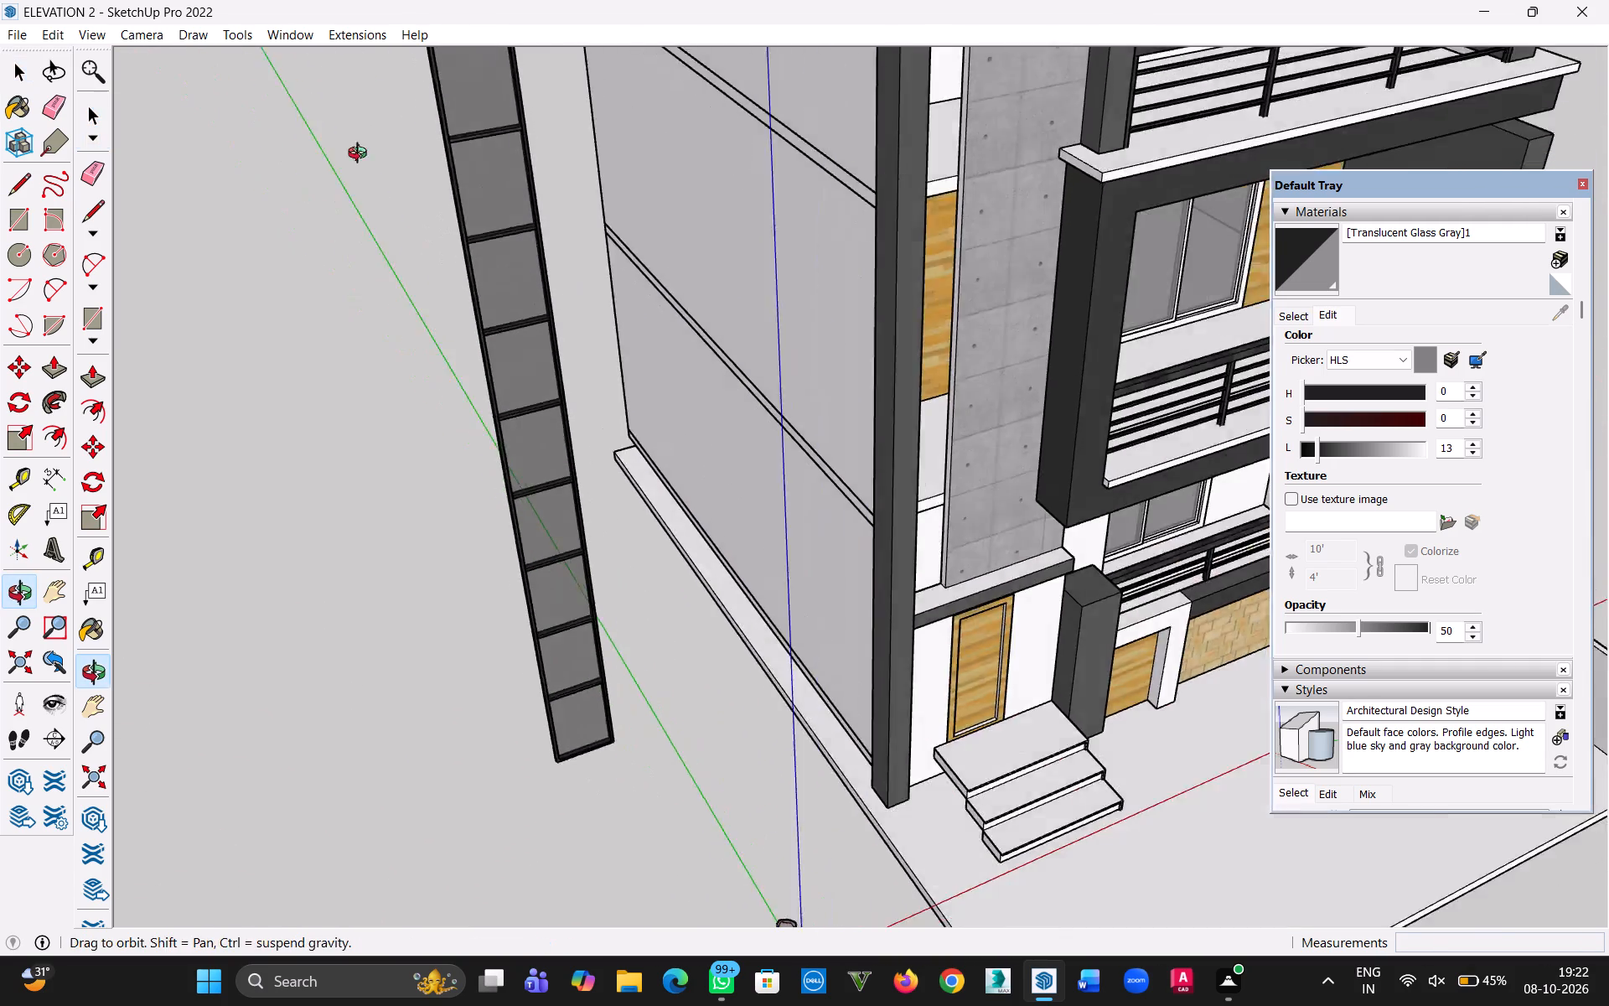
pyautogui.moveTo(361, 155); pyautogui.dragTo(316, 110, button='middle')
pyautogui.scroll(2, 489, 607)
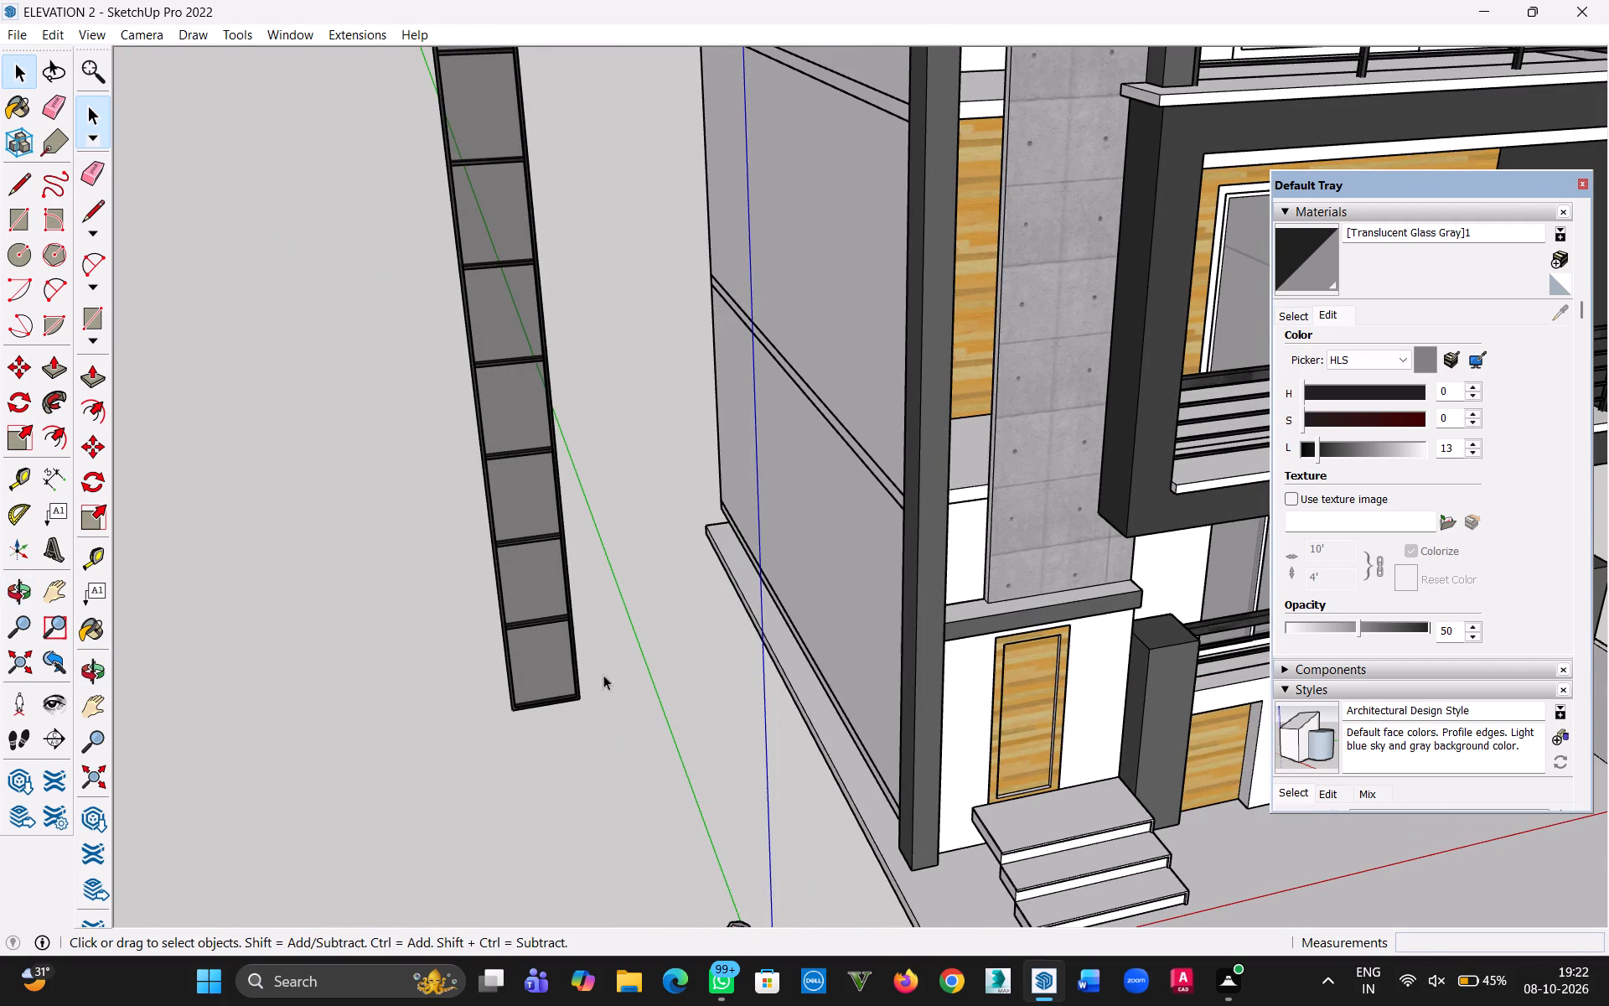
pyautogui.moveTo(619, 672); pyautogui.dragTo(475, 642)
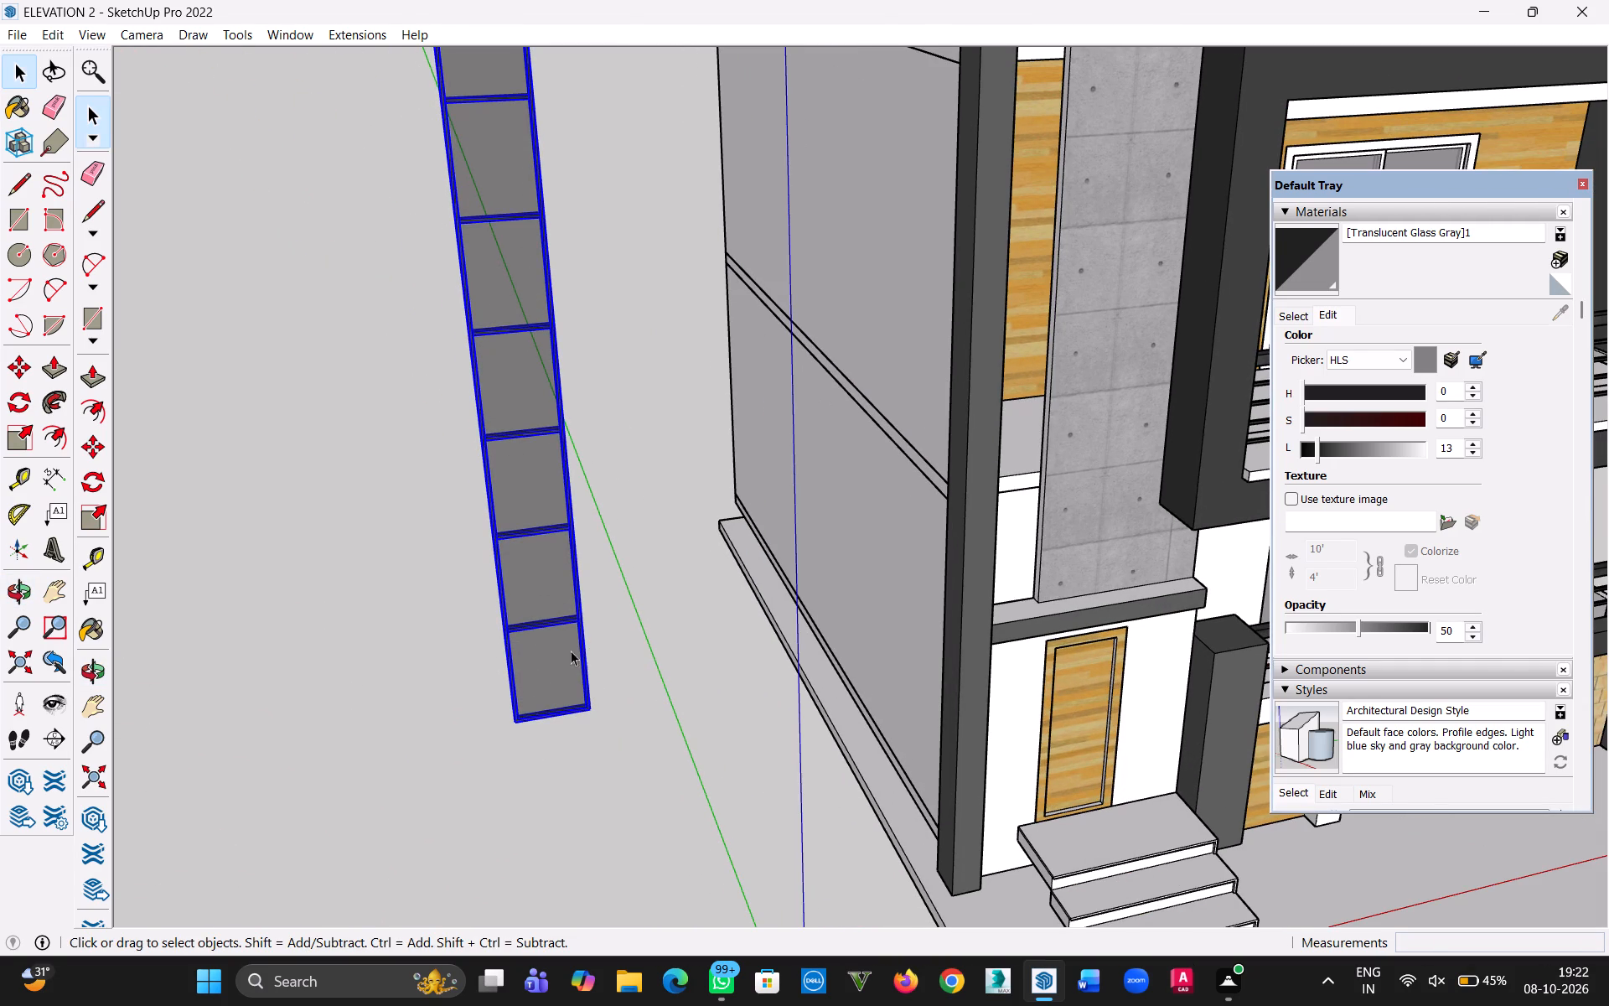
pyautogui.rightClick(568, 647)
pyautogui.click(679, 461)
# Move the glazed frame by its bottom corner into the facade's tall opening, against the concrete panel's lower corner on the ledge above the entrance door.
pyautogui.press('m')
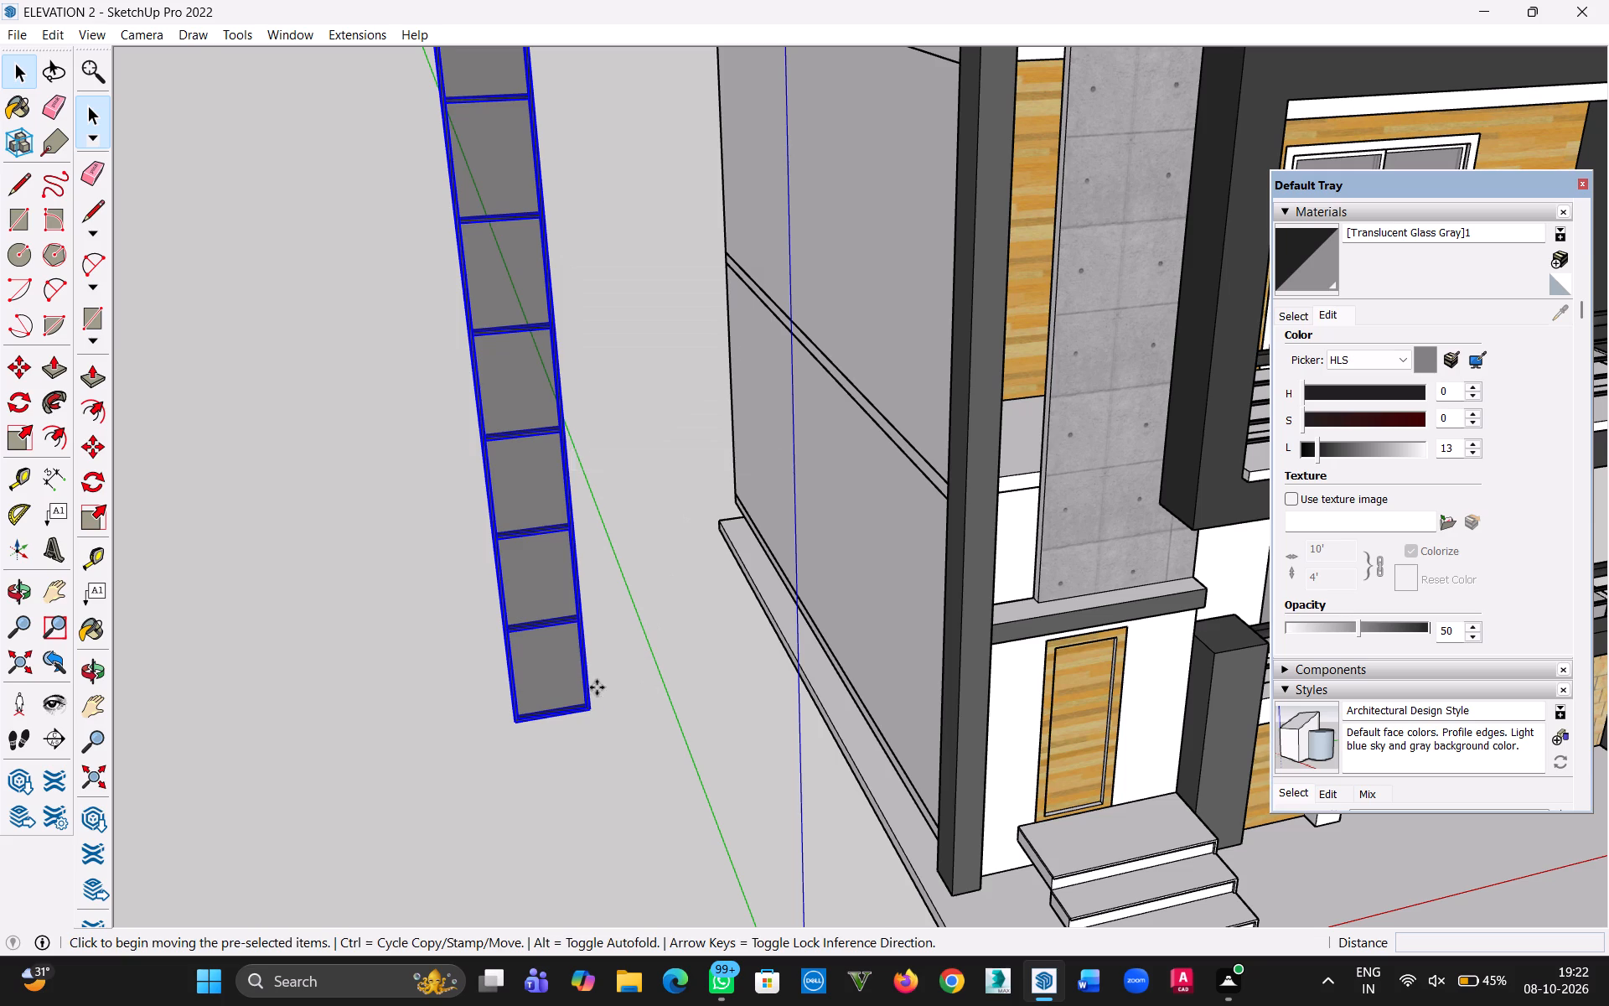
pyautogui.scroll(5, 595, 723)
pyautogui.click(585, 704)
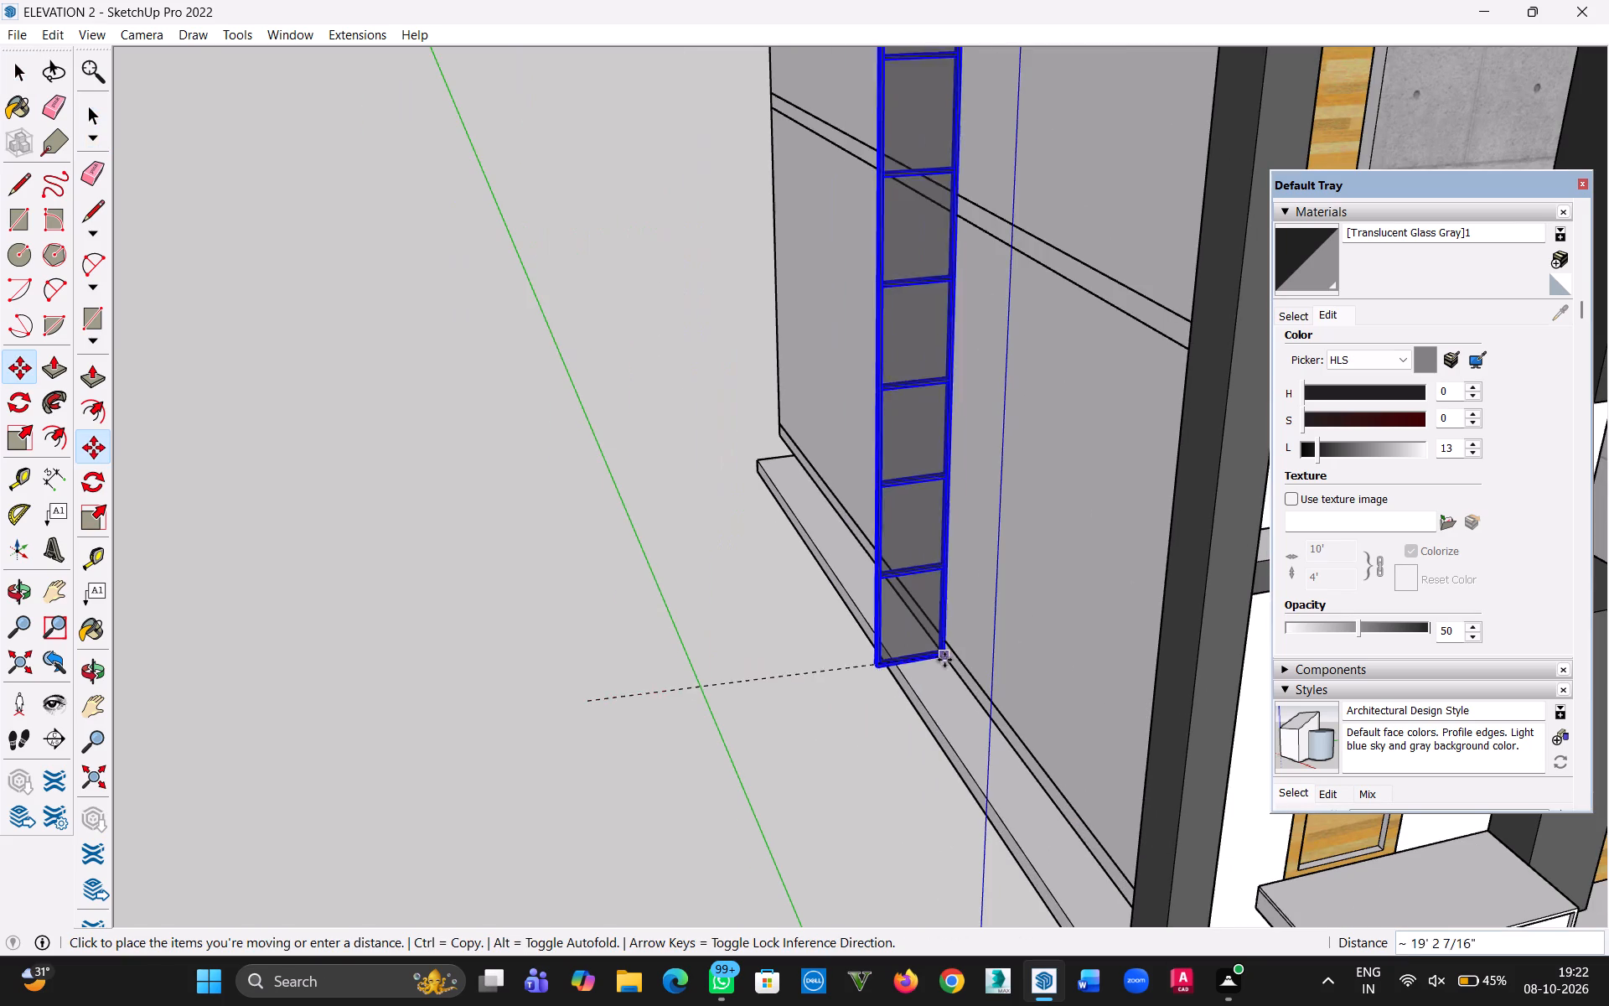
pyautogui.press('h')
pyautogui.moveTo(913, 677); pyautogui.dragTo(298, 797)
pyautogui.press('Escape')
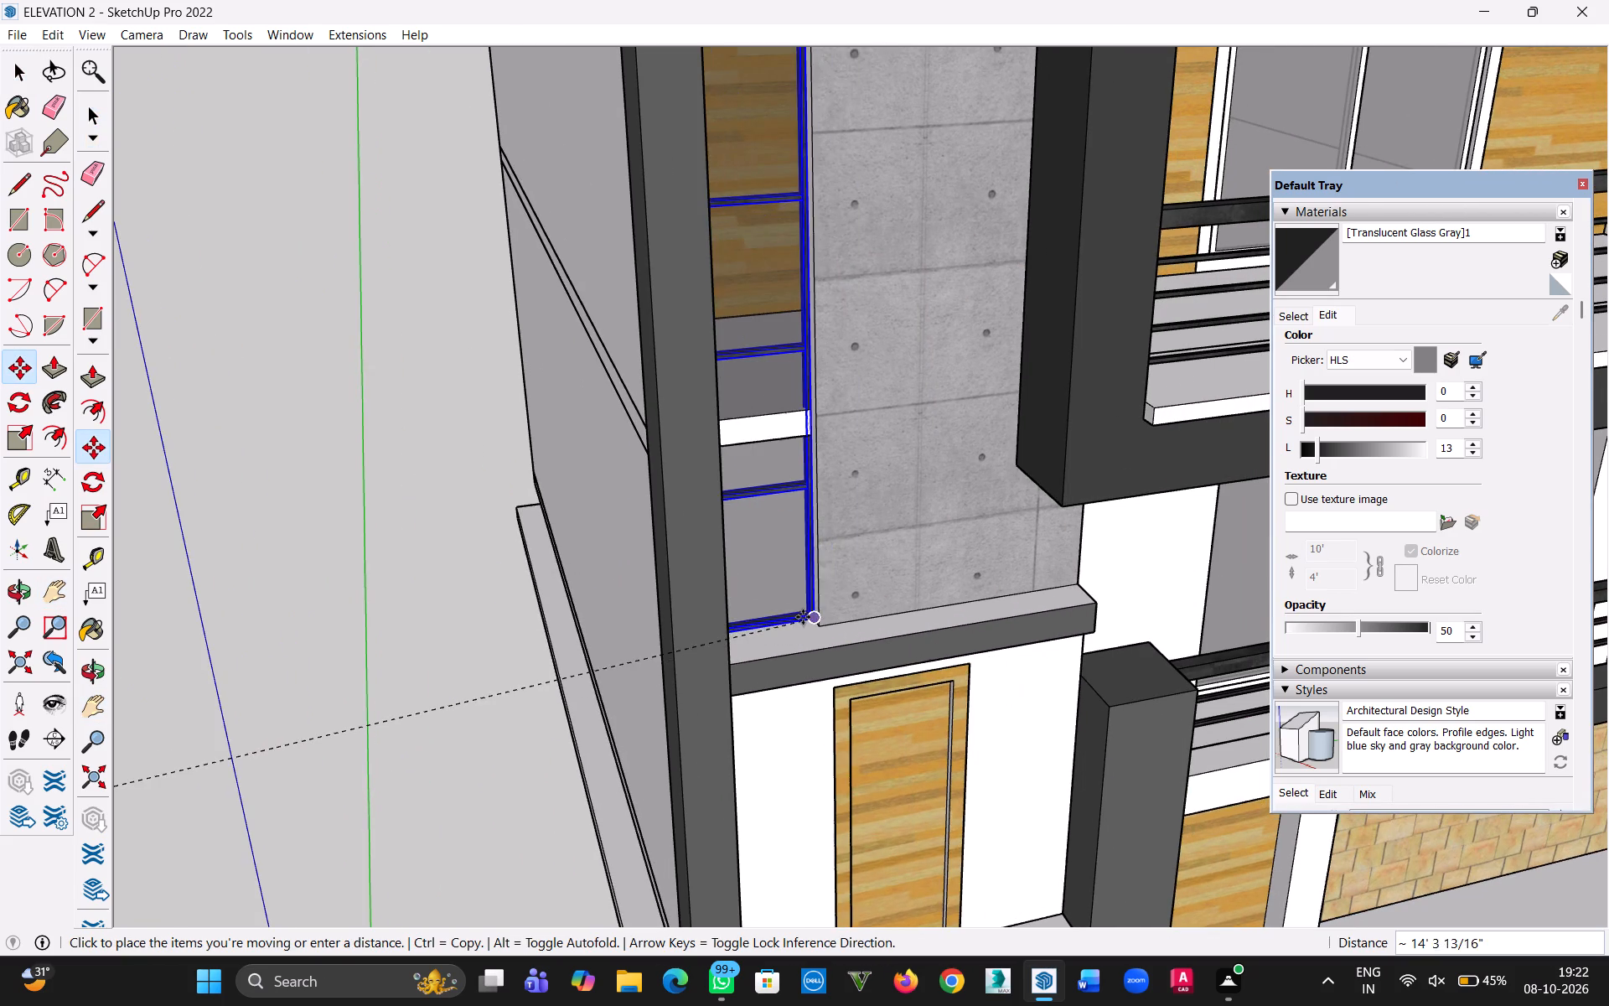
pyautogui.scroll(9, 812, 627)
pyautogui.click(821, 613)
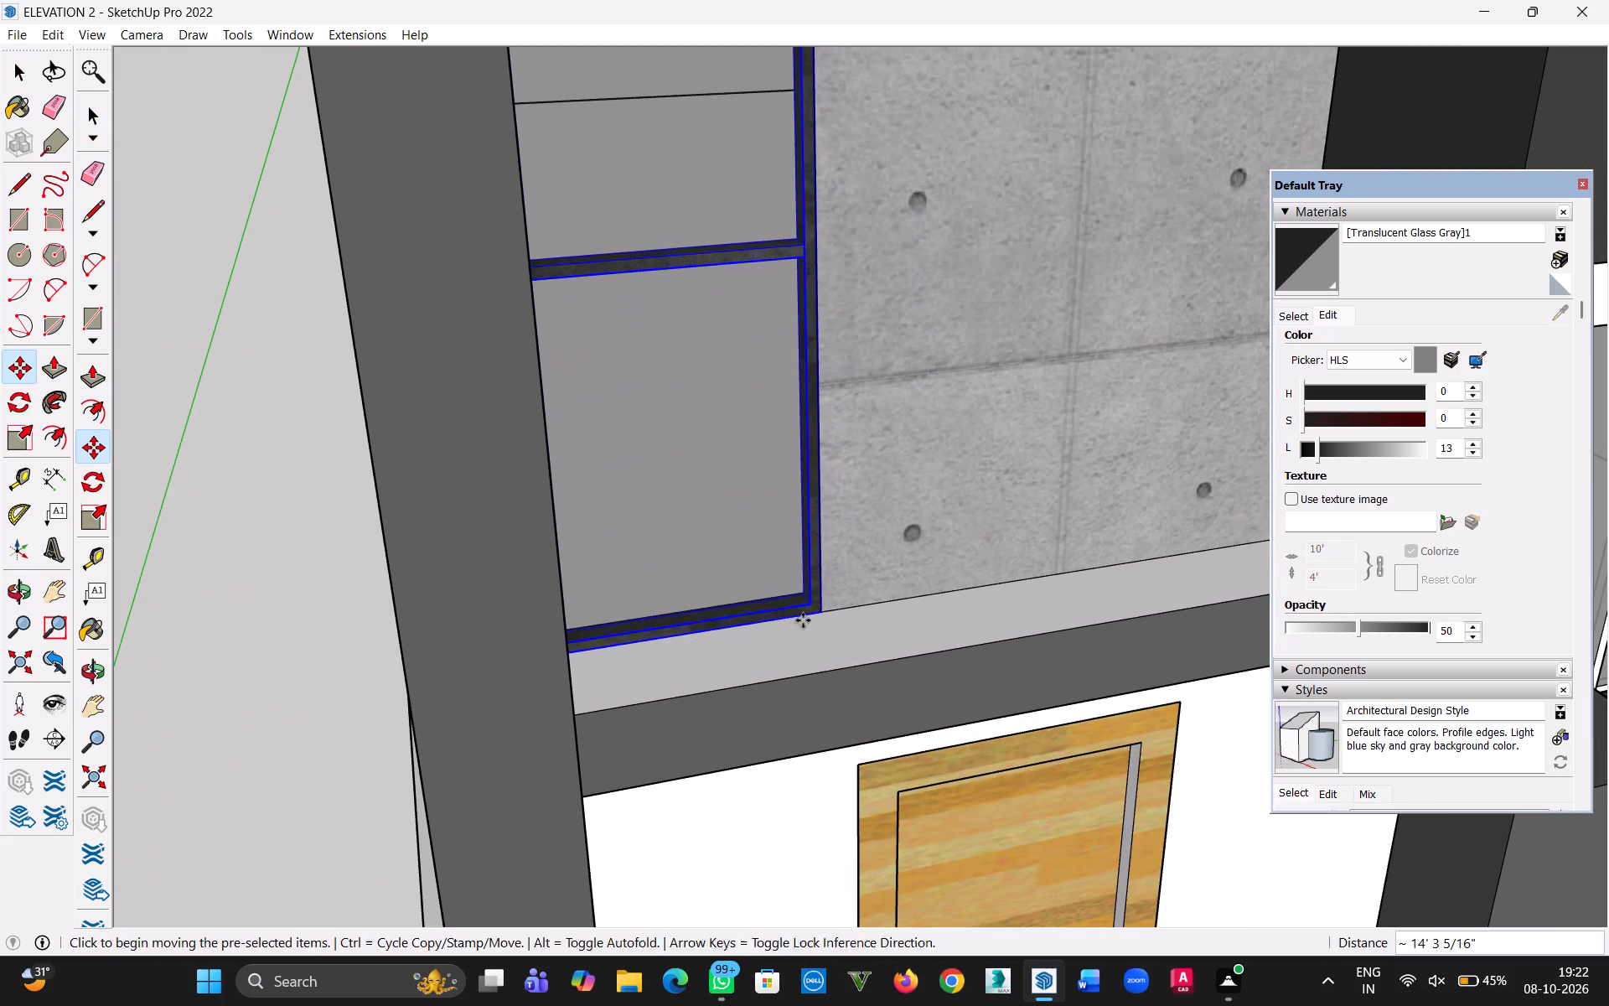
pyautogui.click(22, 74)
pyautogui.scroll(-20, 581, 376)
pyautogui.scroll(-6, 581, 376)
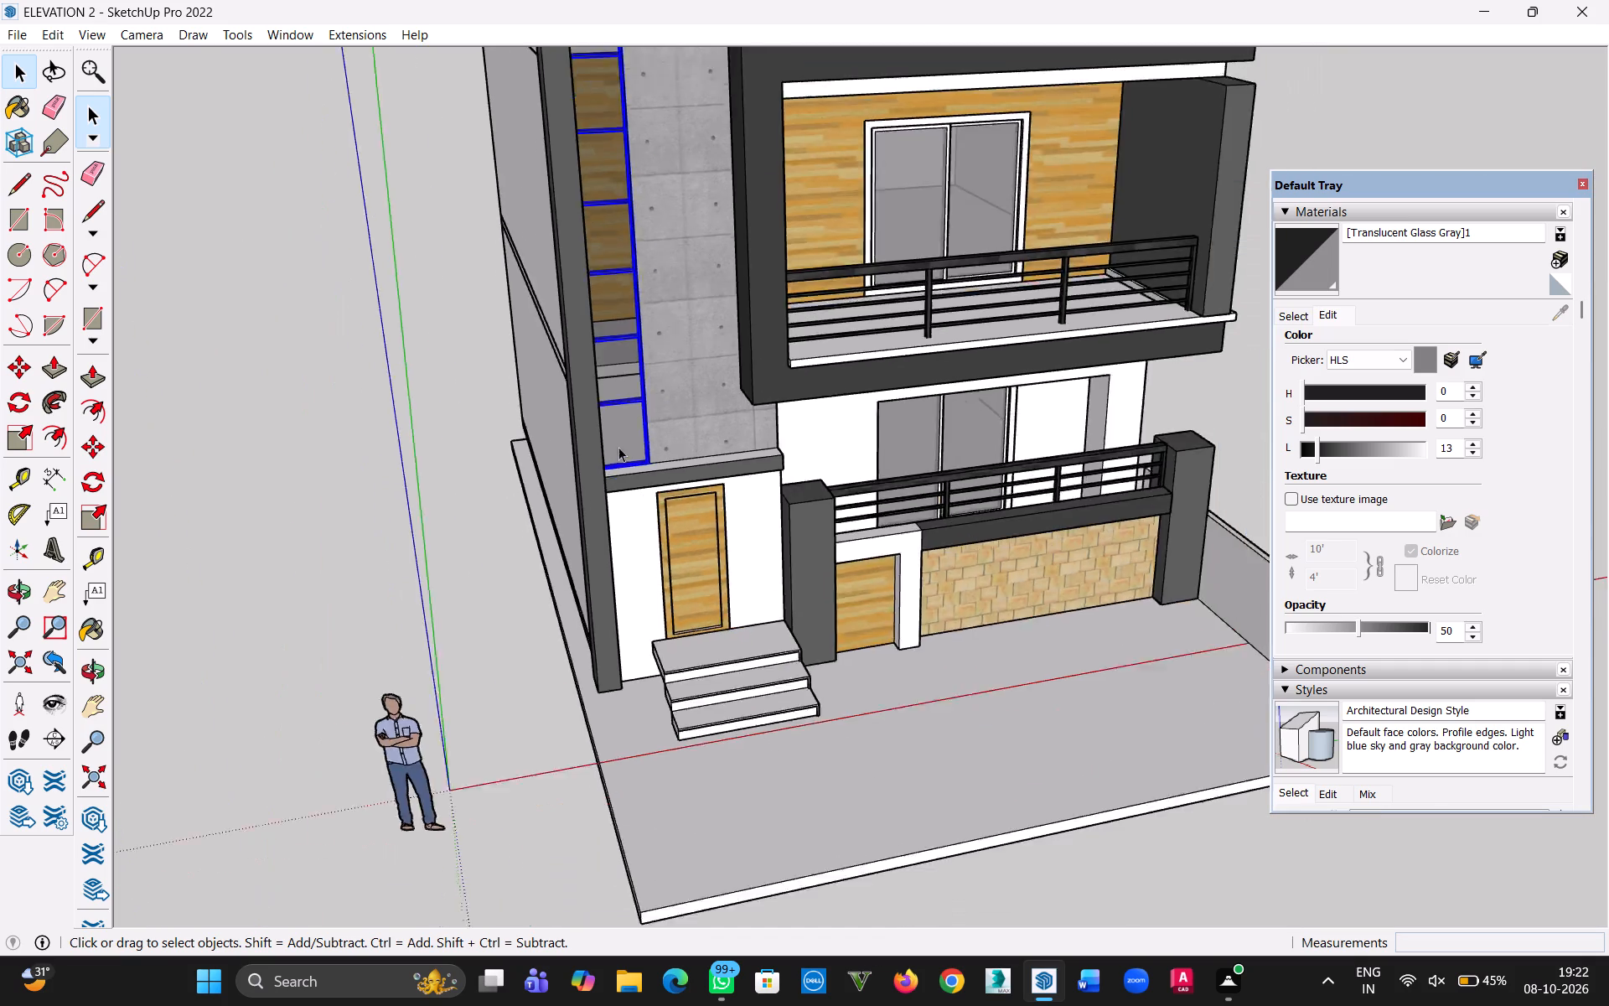
pyautogui.scroll(-8, 618, 447)
pyautogui.click(396, 388)
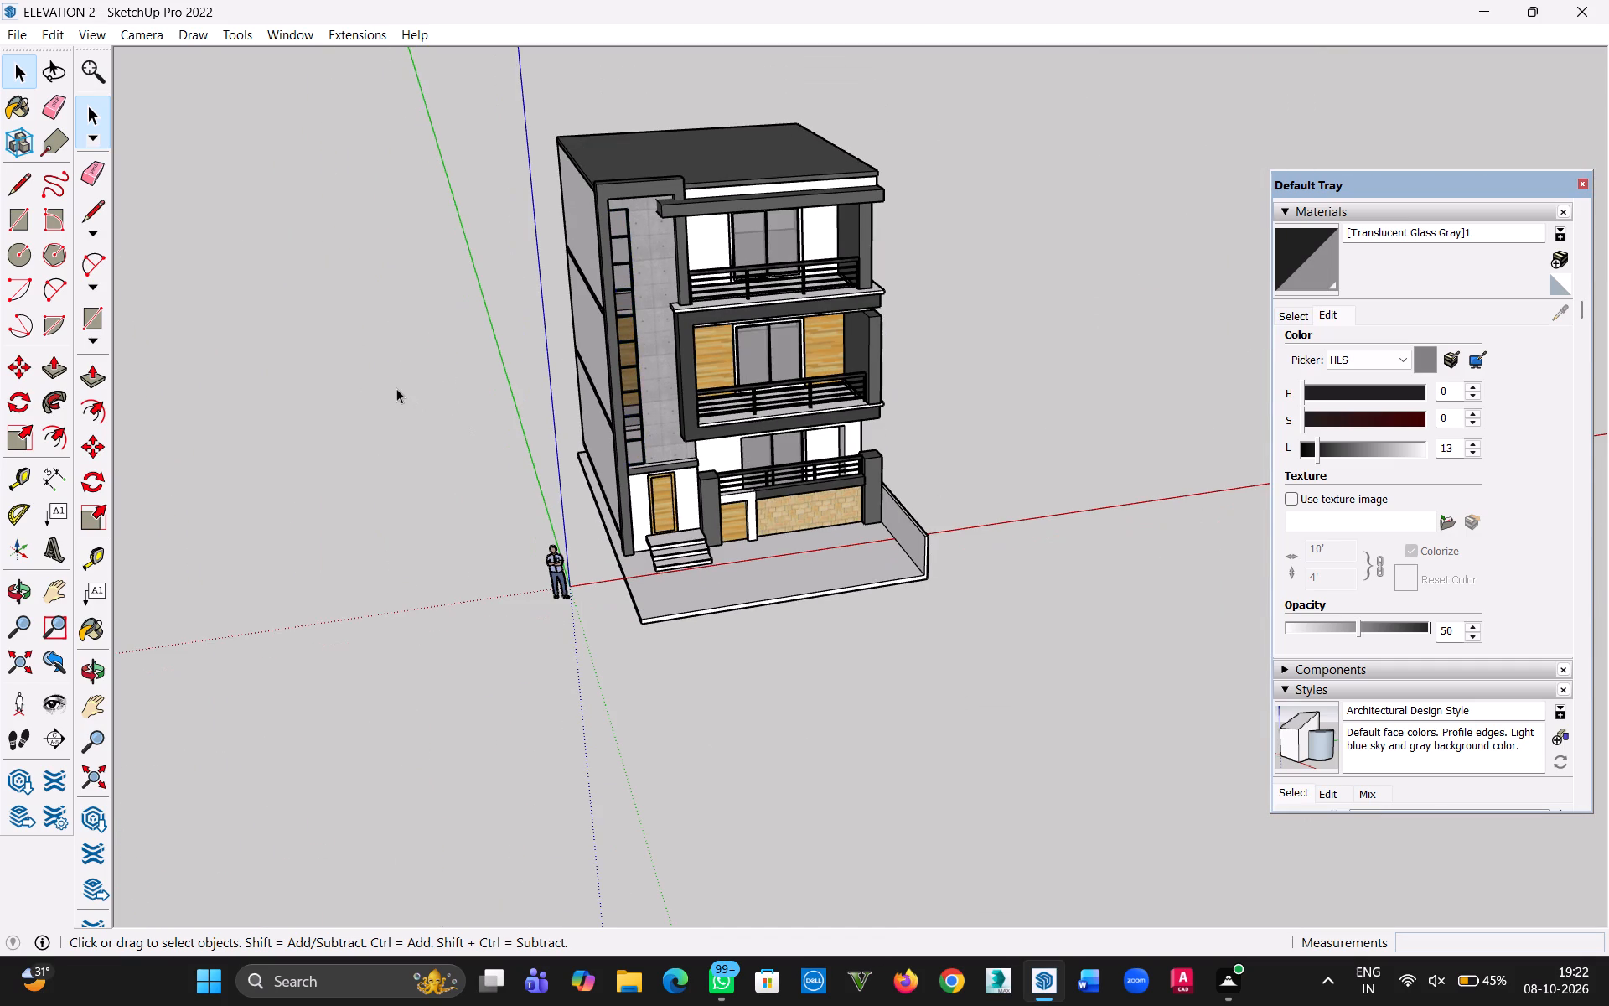
# Save the model.
pyautogui.hotkey('ctrl', 's')
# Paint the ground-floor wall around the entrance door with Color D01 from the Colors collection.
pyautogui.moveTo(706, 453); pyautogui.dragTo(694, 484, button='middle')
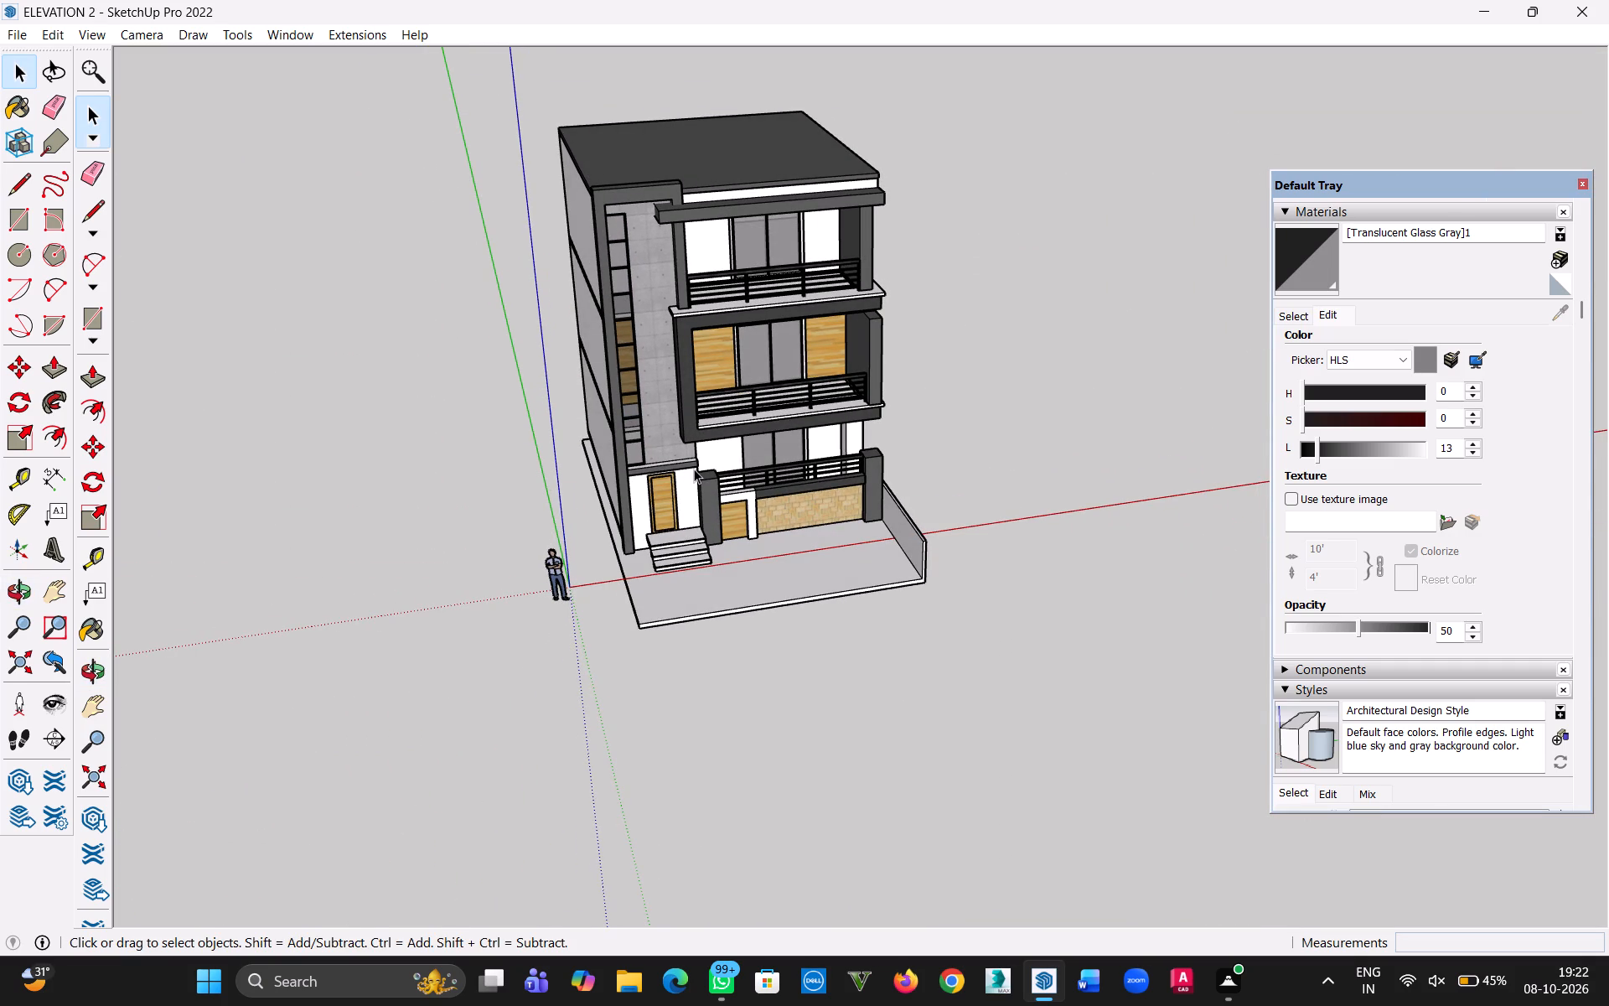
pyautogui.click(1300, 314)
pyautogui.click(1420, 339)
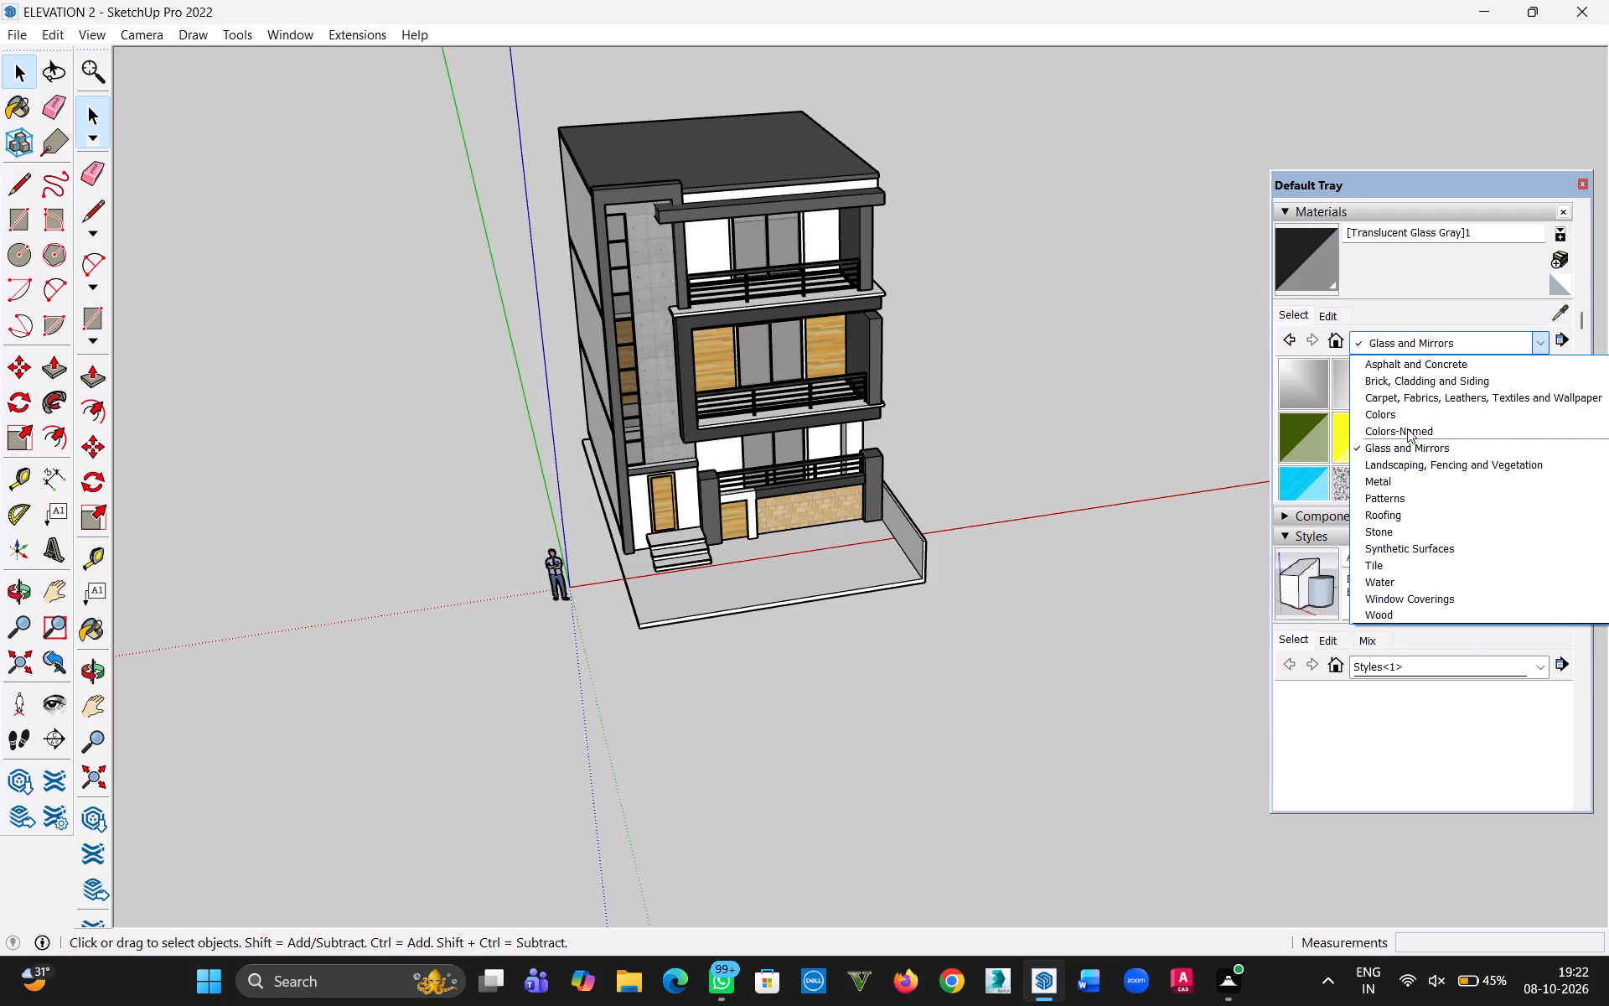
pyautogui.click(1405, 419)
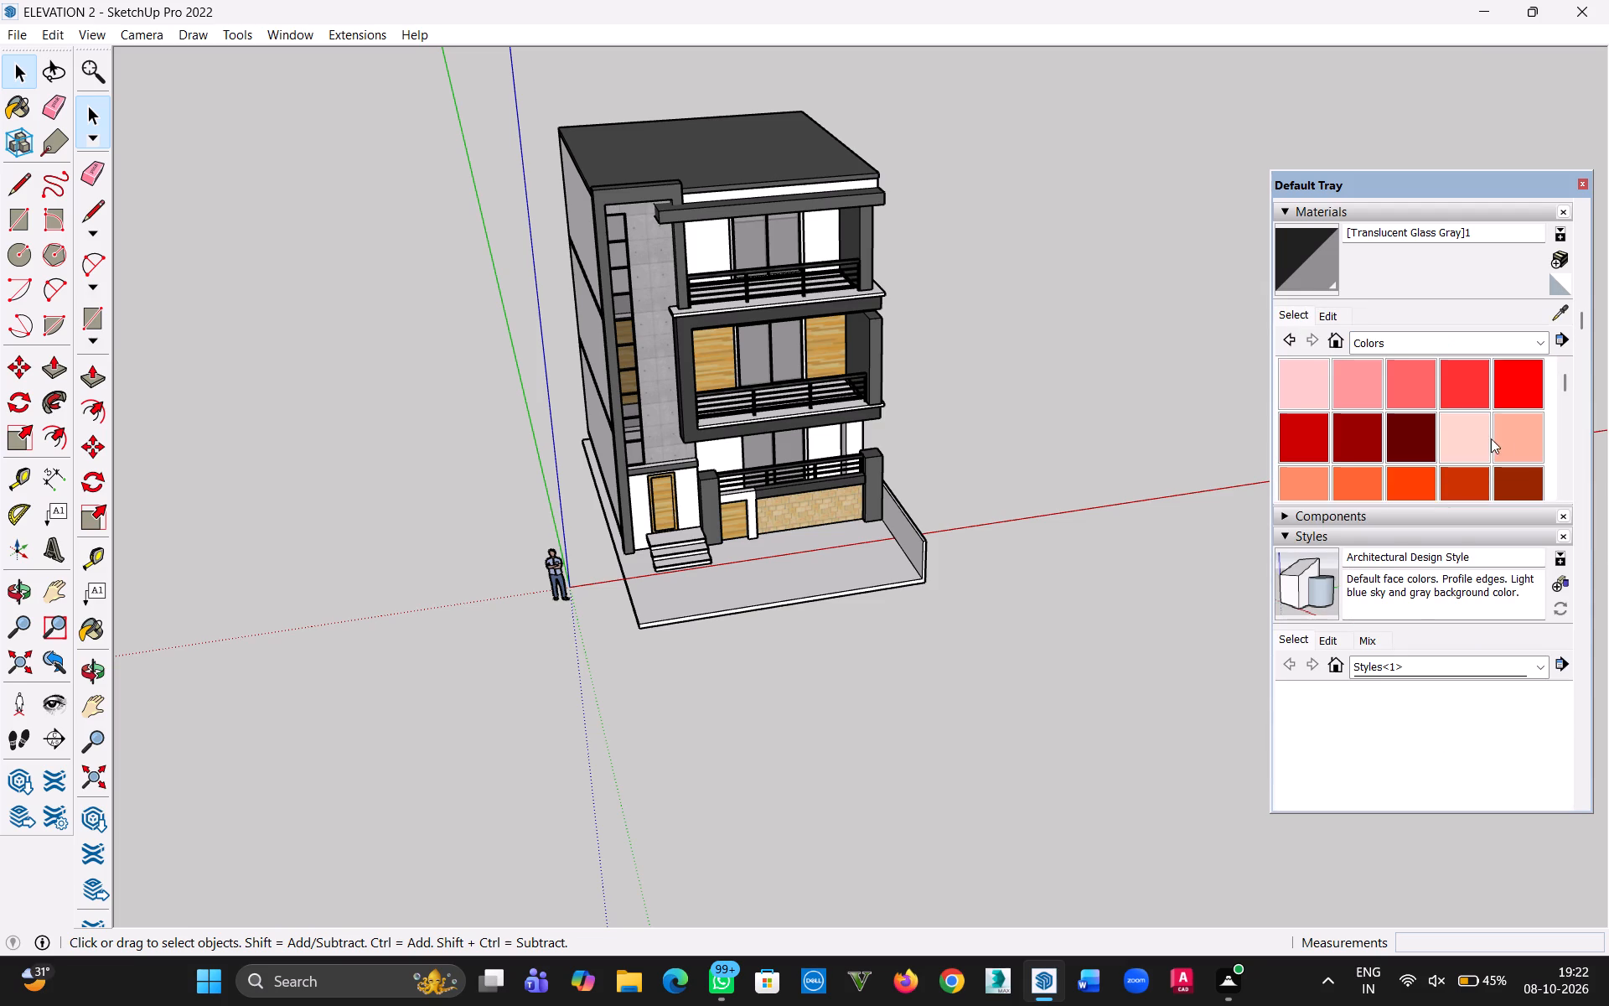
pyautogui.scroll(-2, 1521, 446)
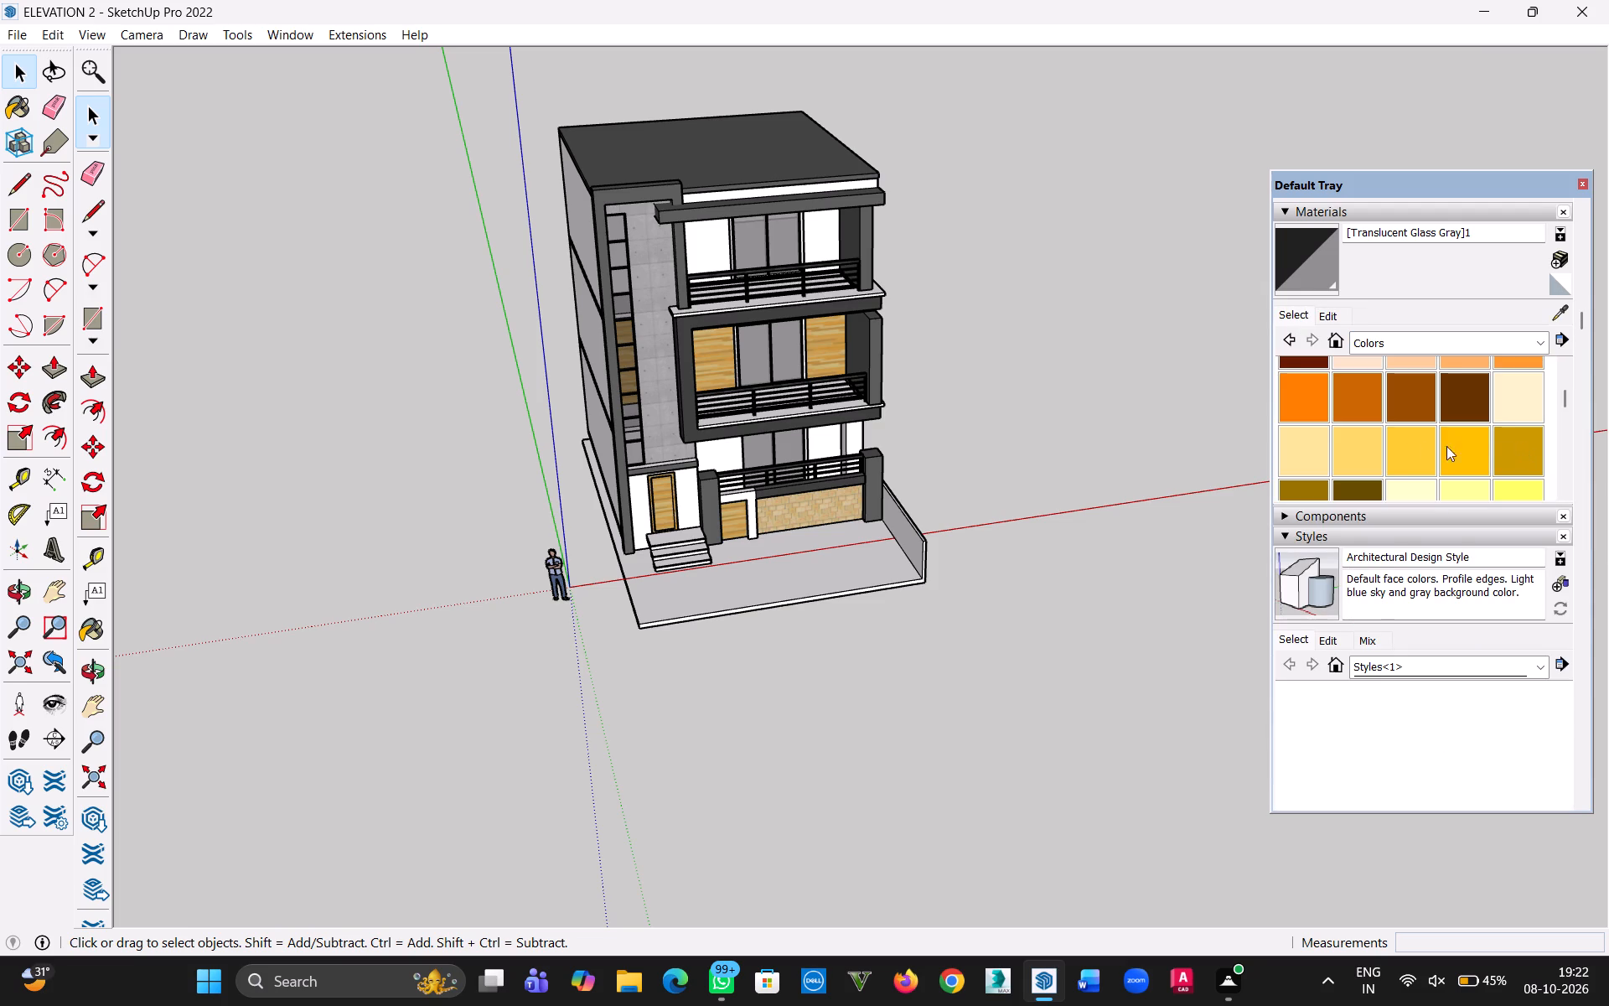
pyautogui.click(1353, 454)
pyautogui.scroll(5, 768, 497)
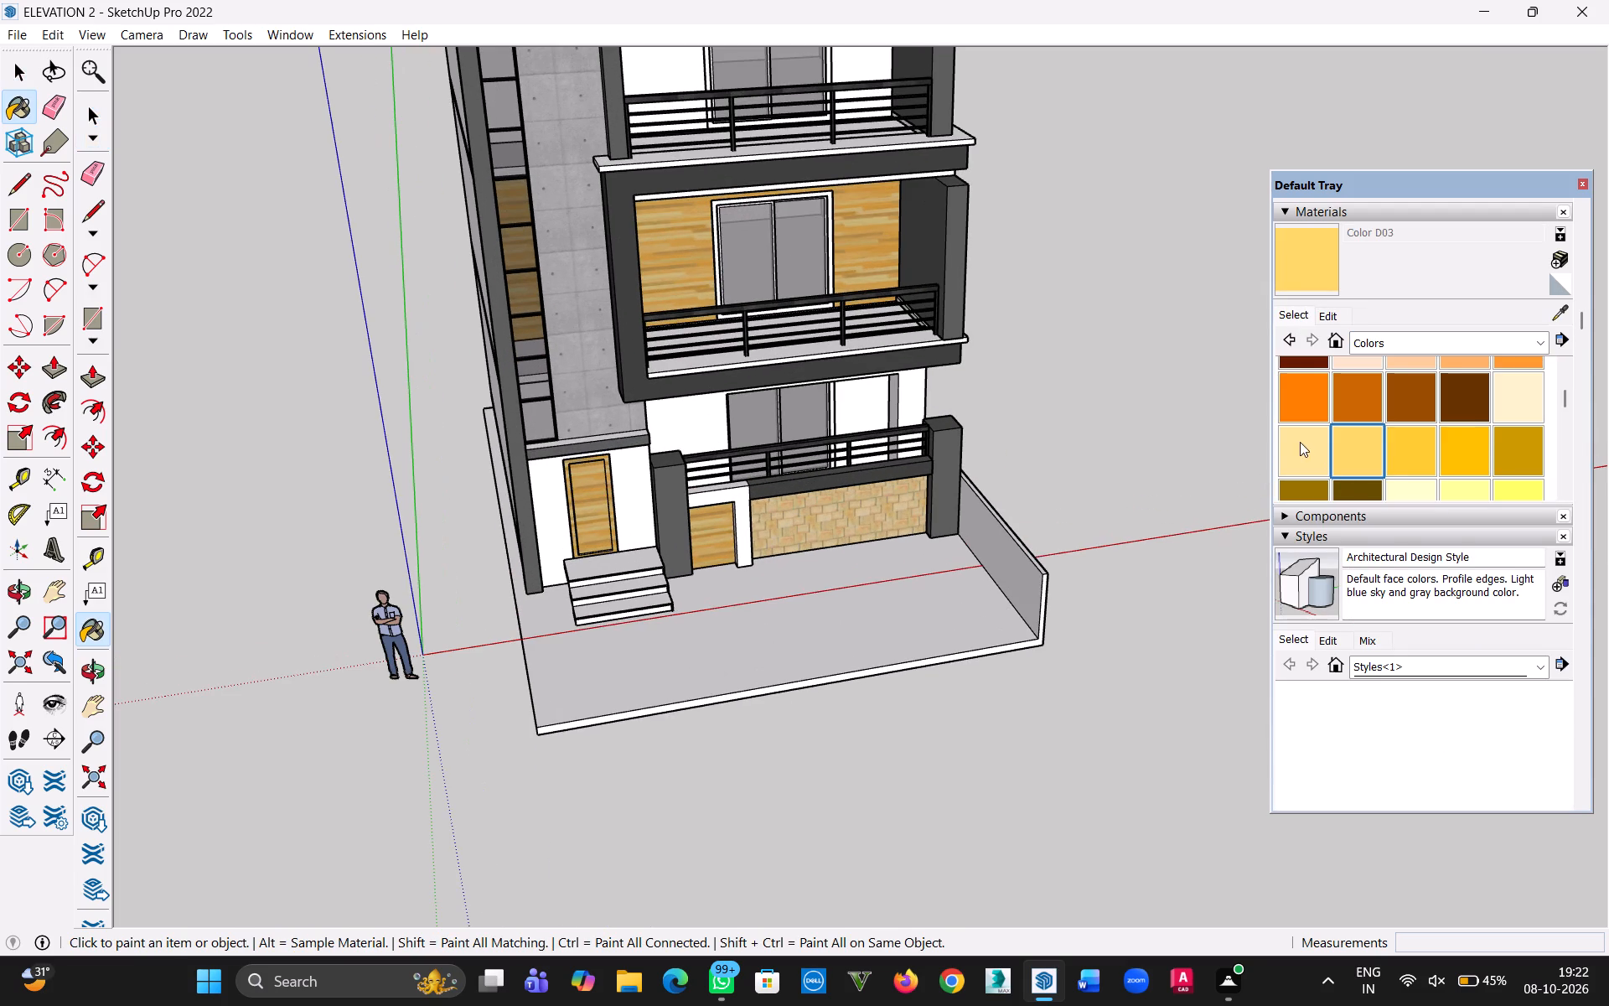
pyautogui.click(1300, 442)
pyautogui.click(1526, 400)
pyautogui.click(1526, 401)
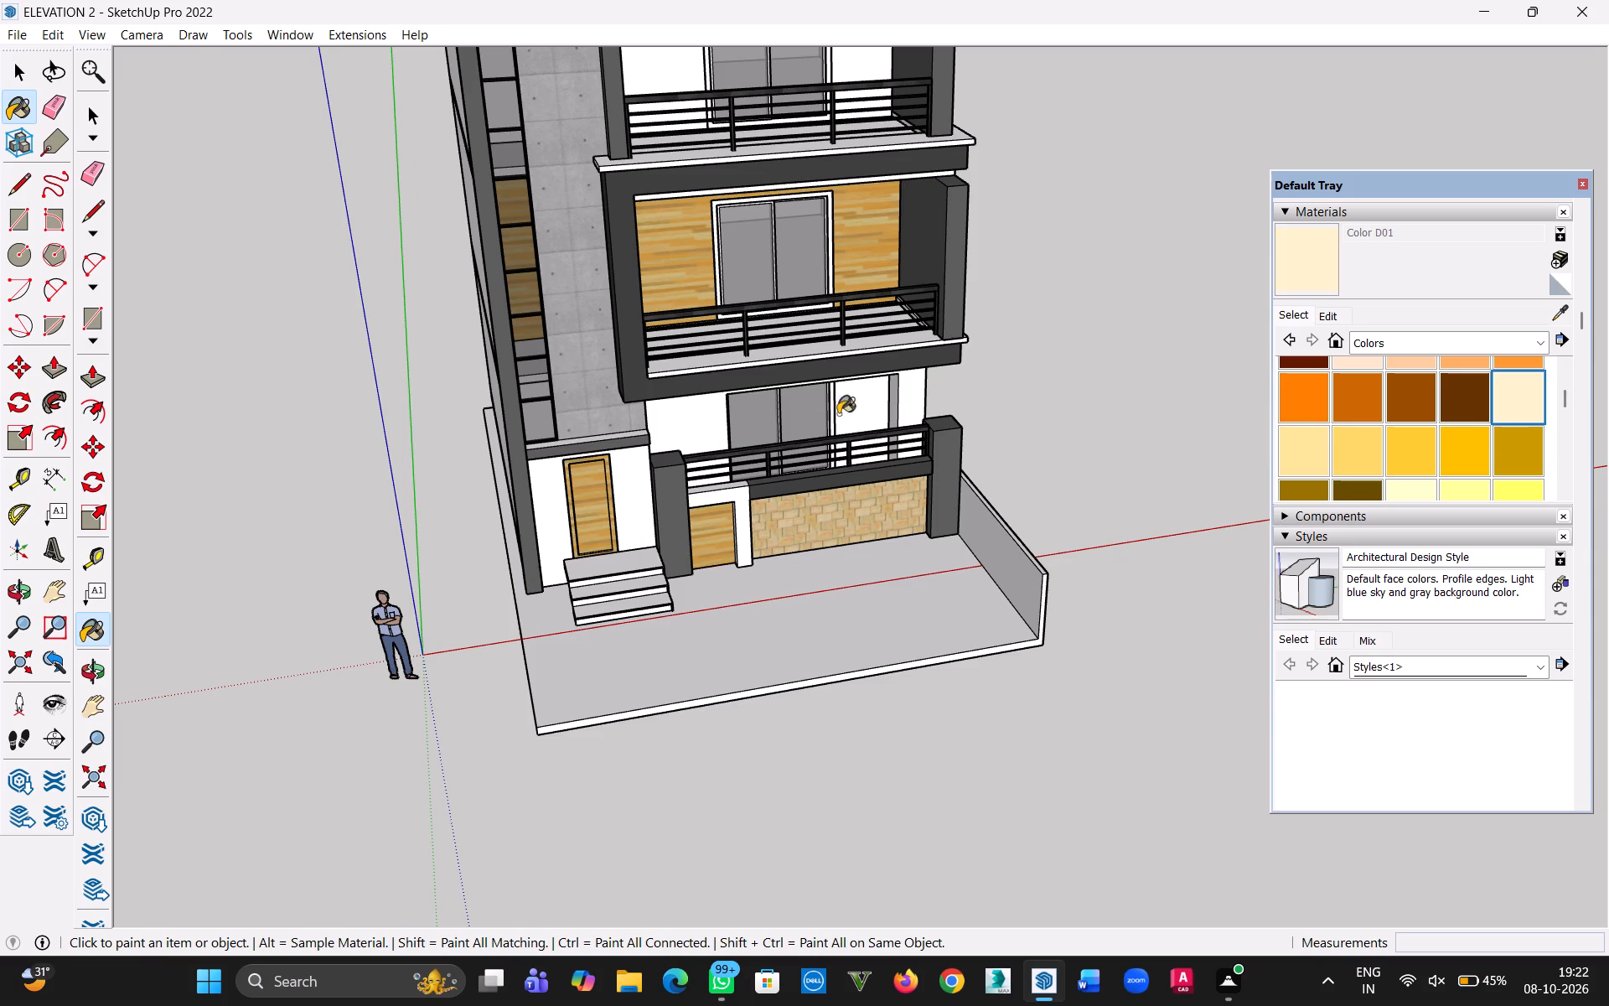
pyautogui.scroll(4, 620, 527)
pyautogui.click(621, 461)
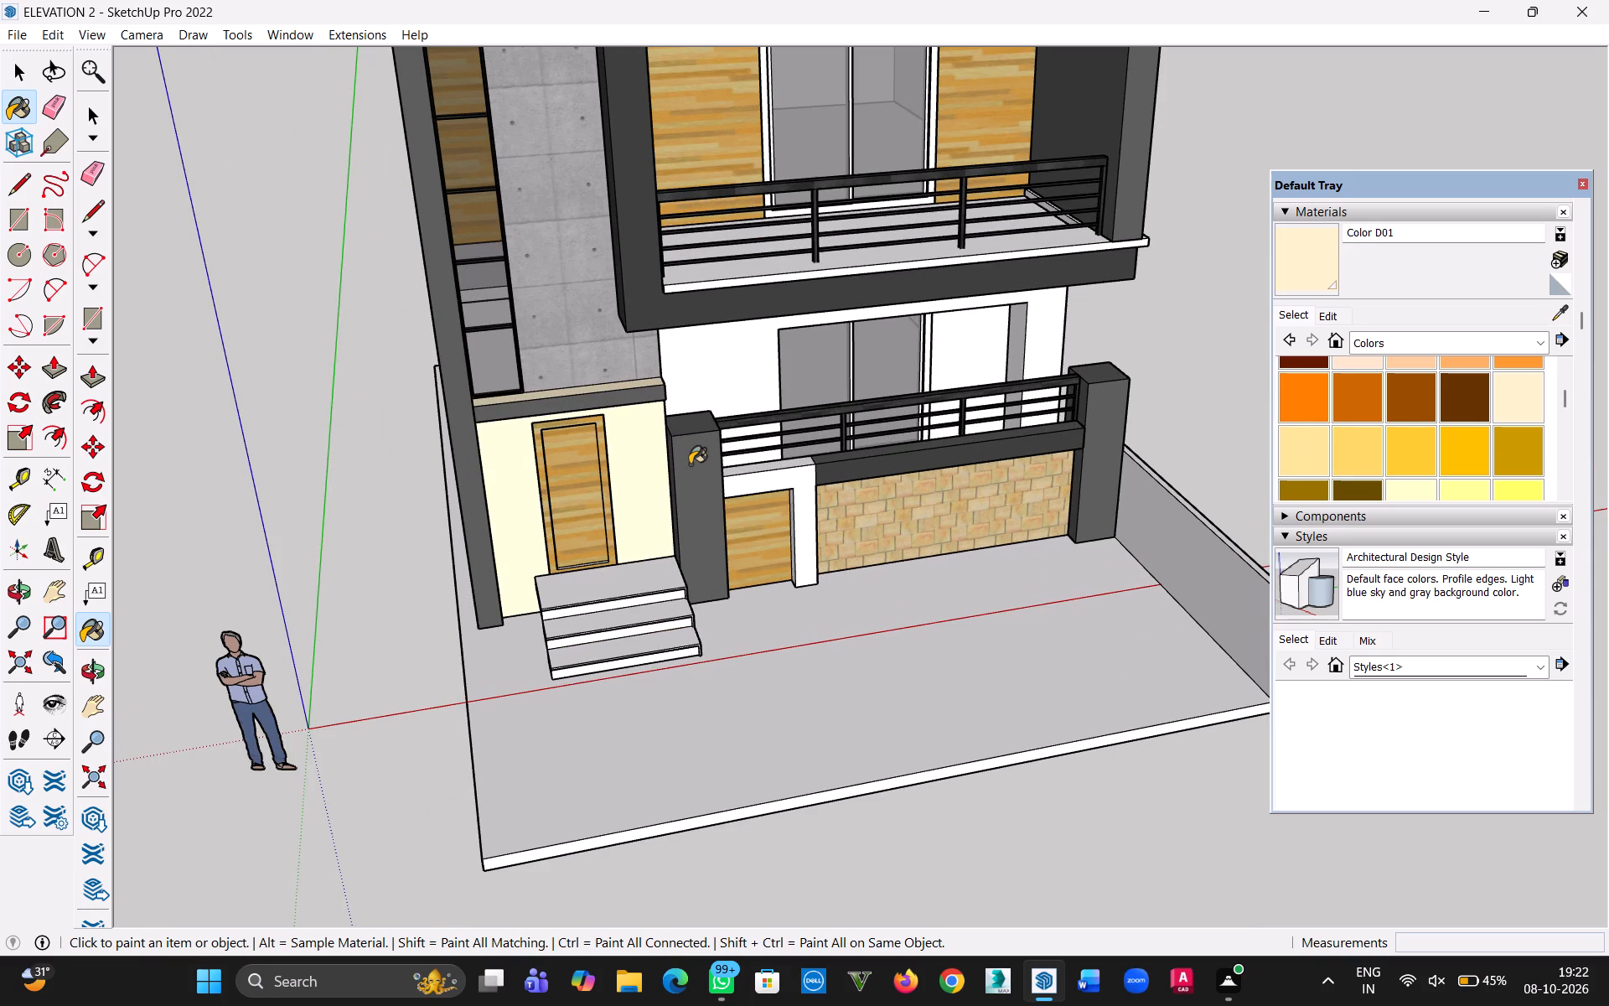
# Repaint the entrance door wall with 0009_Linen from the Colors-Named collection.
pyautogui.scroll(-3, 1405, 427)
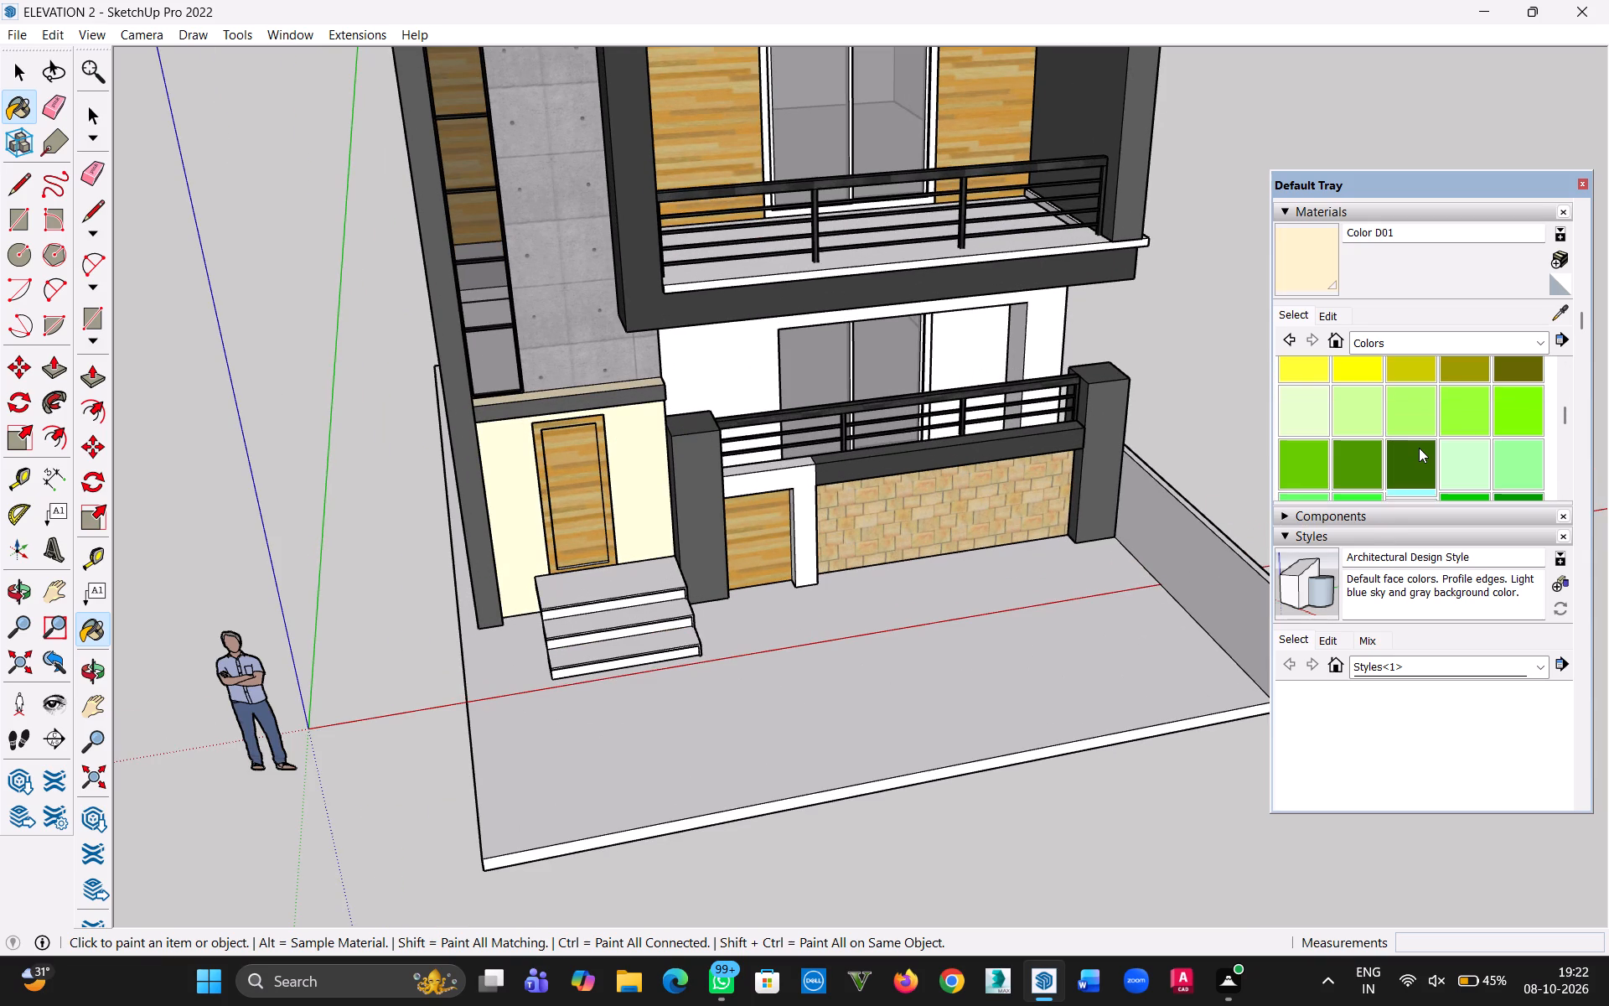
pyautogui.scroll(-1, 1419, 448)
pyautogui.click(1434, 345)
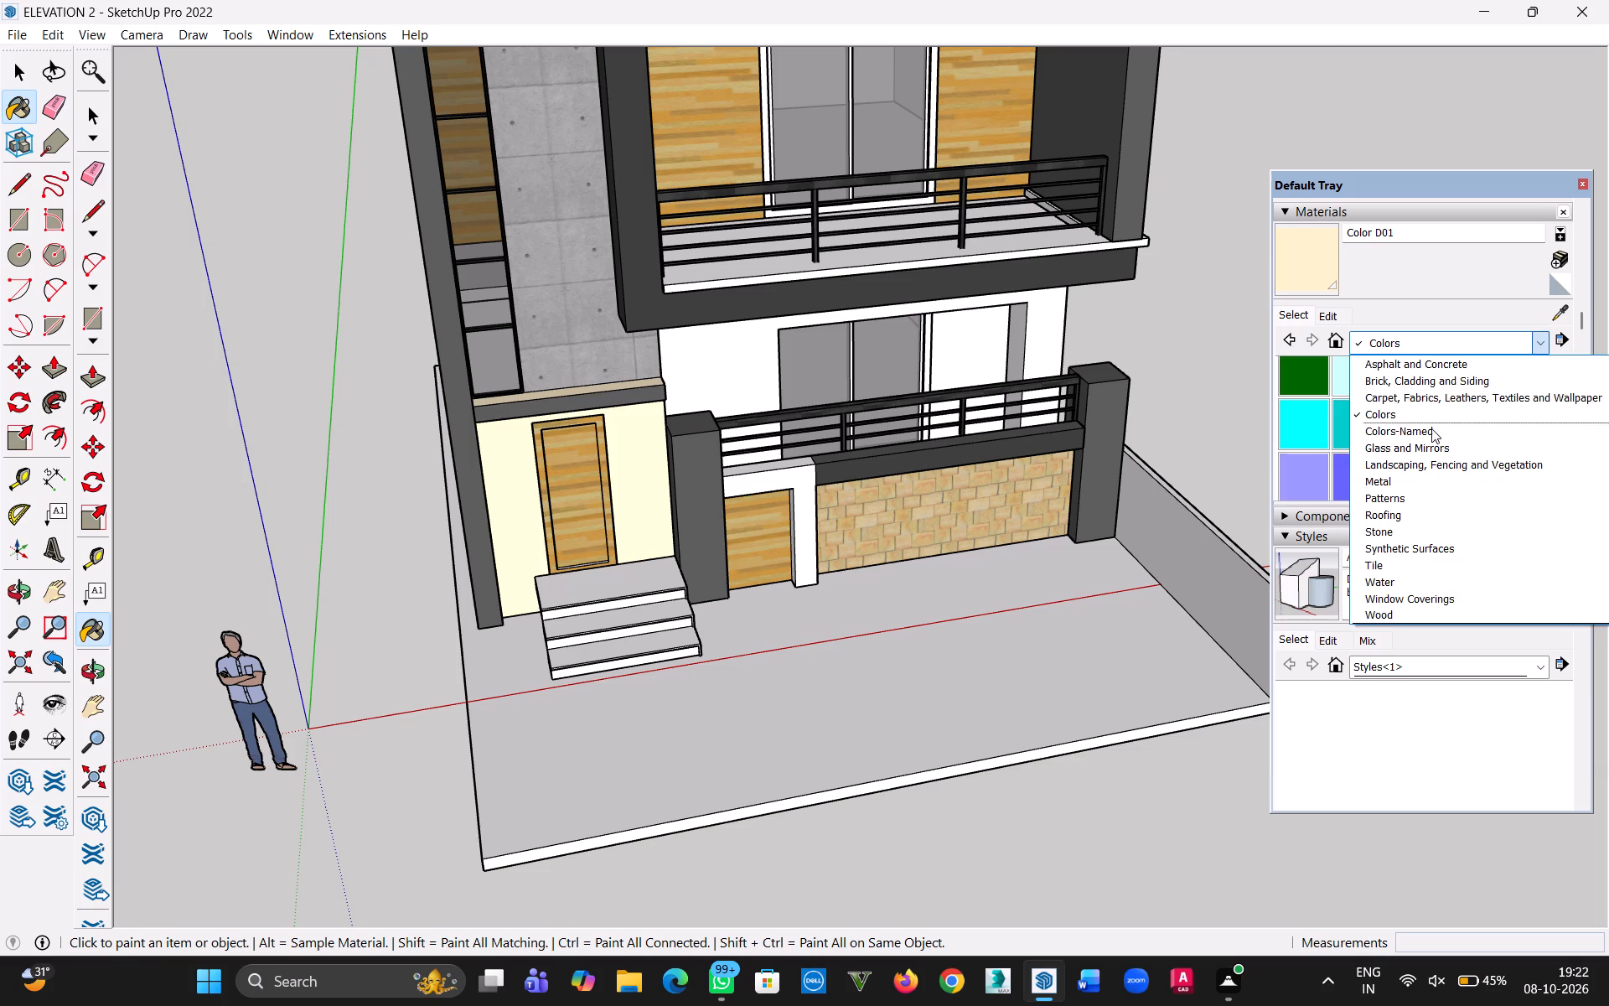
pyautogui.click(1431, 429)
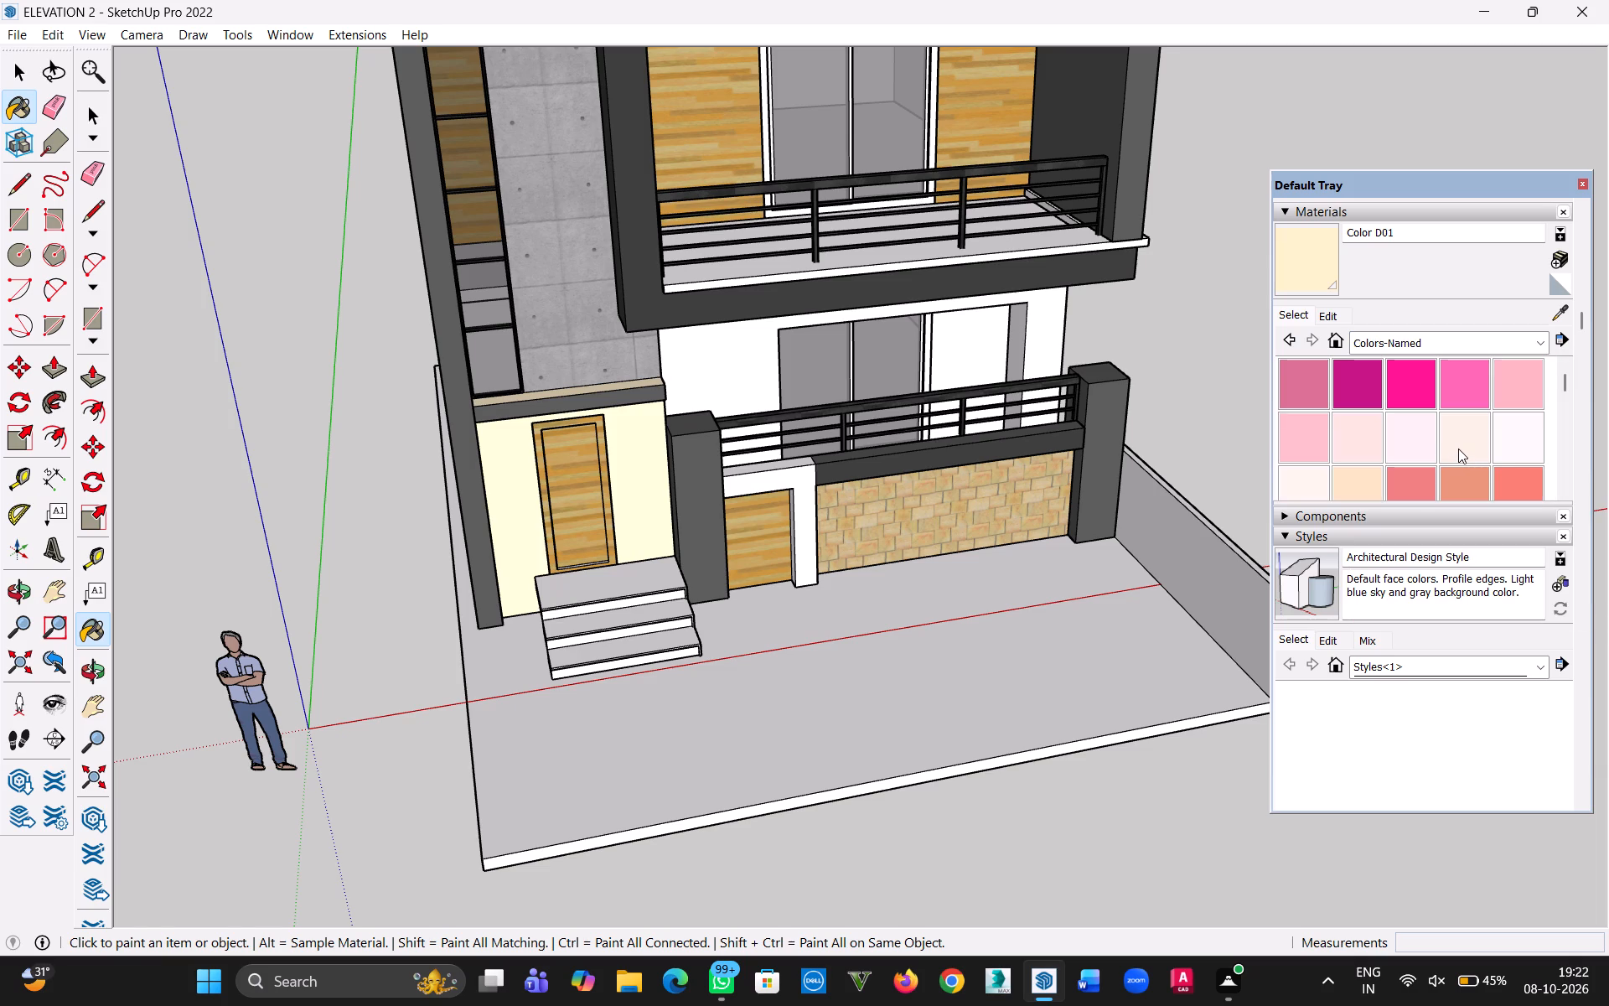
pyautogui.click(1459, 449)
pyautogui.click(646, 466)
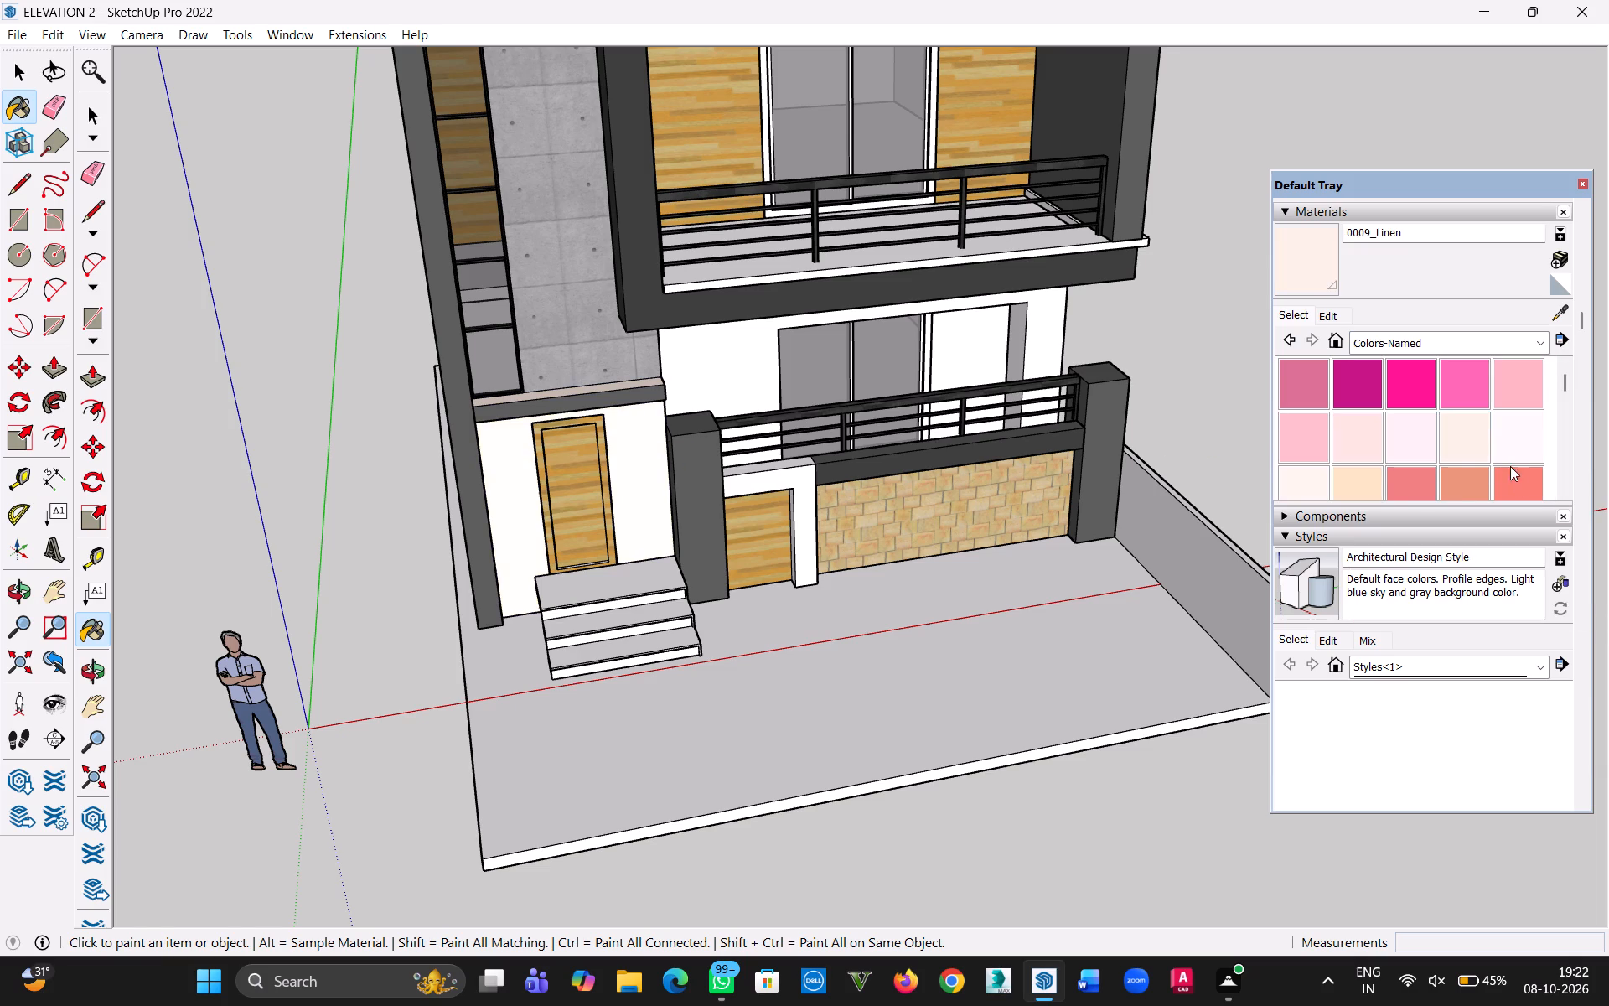
# Paint the entrance door wall and the ground-floor wall behind the railing with 0028_AntiqueWhite.
pyautogui.scroll(-2, 1472, 445)
pyautogui.click(1406, 449)
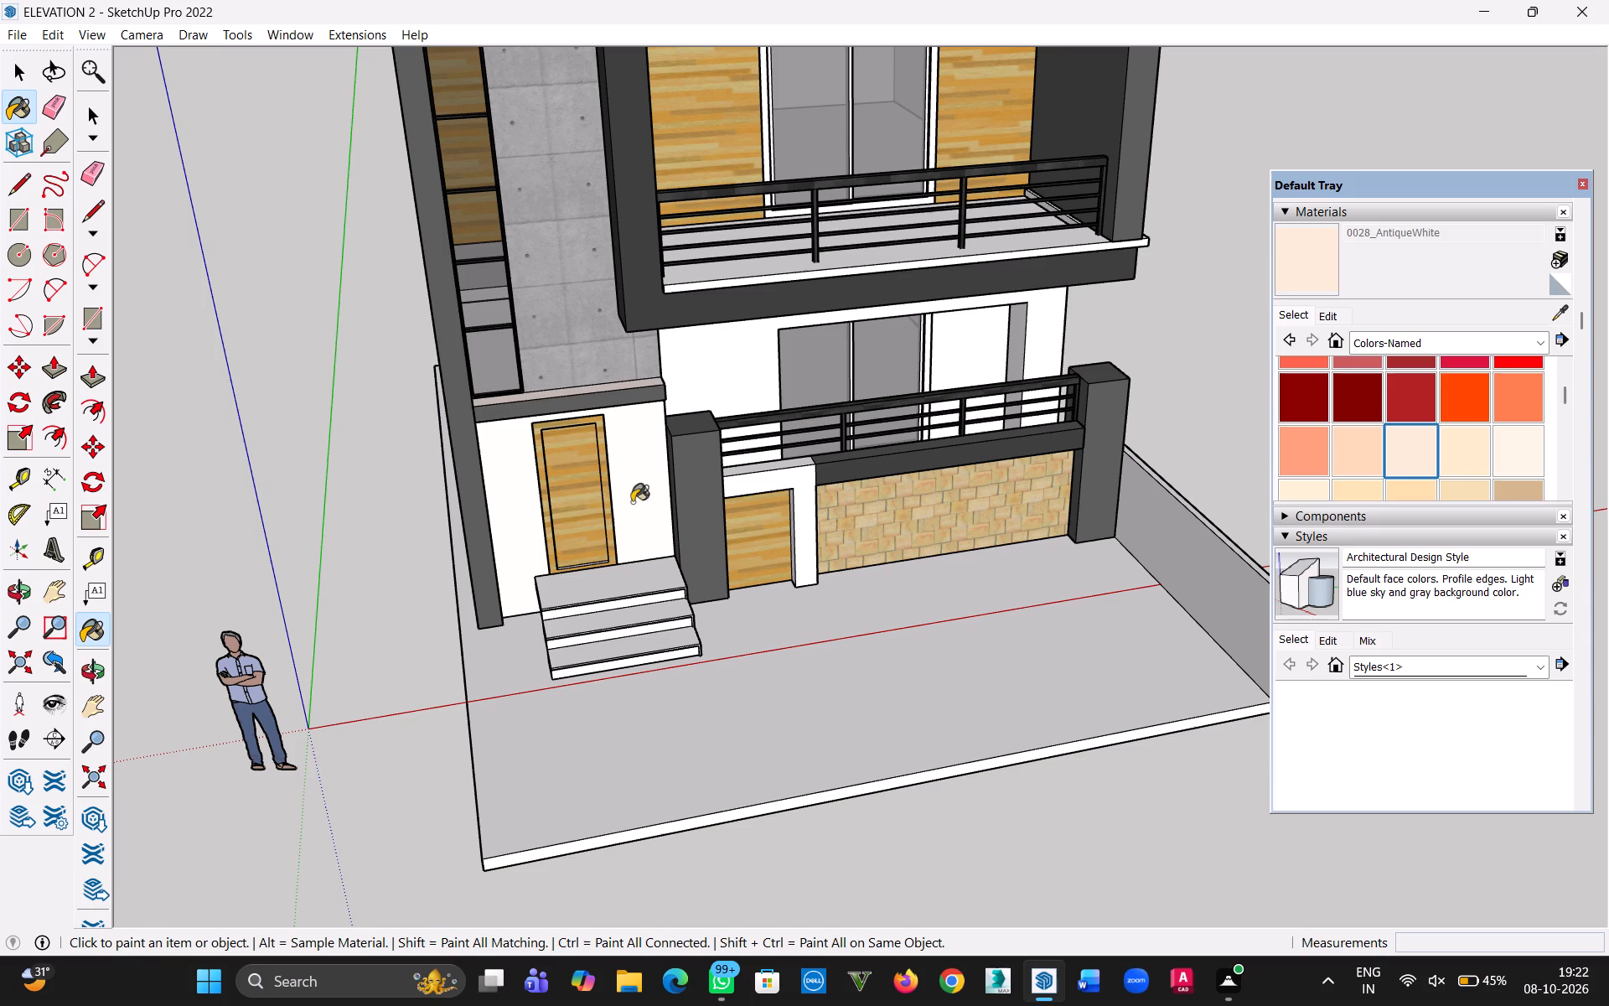
pyautogui.click(631, 489)
pyautogui.moveTo(874, 510); pyautogui.dragTo(727, 279, button='middle')
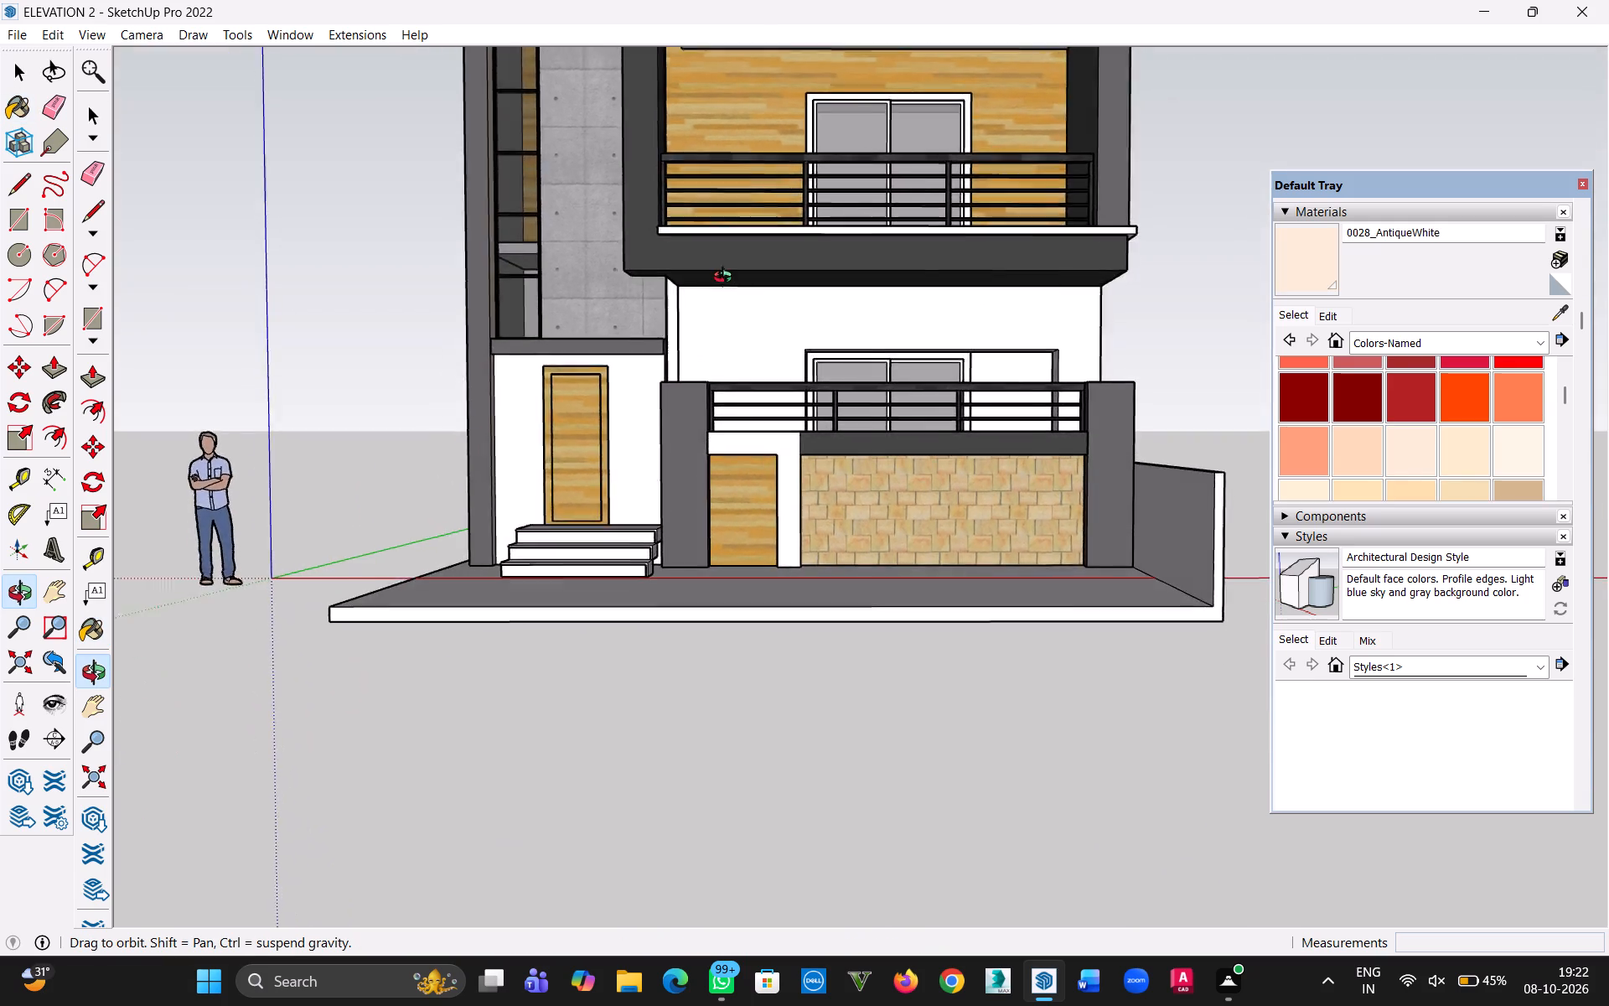
pyautogui.moveTo(727, 279); pyautogui.dragTo(1048, 321, button='middle')
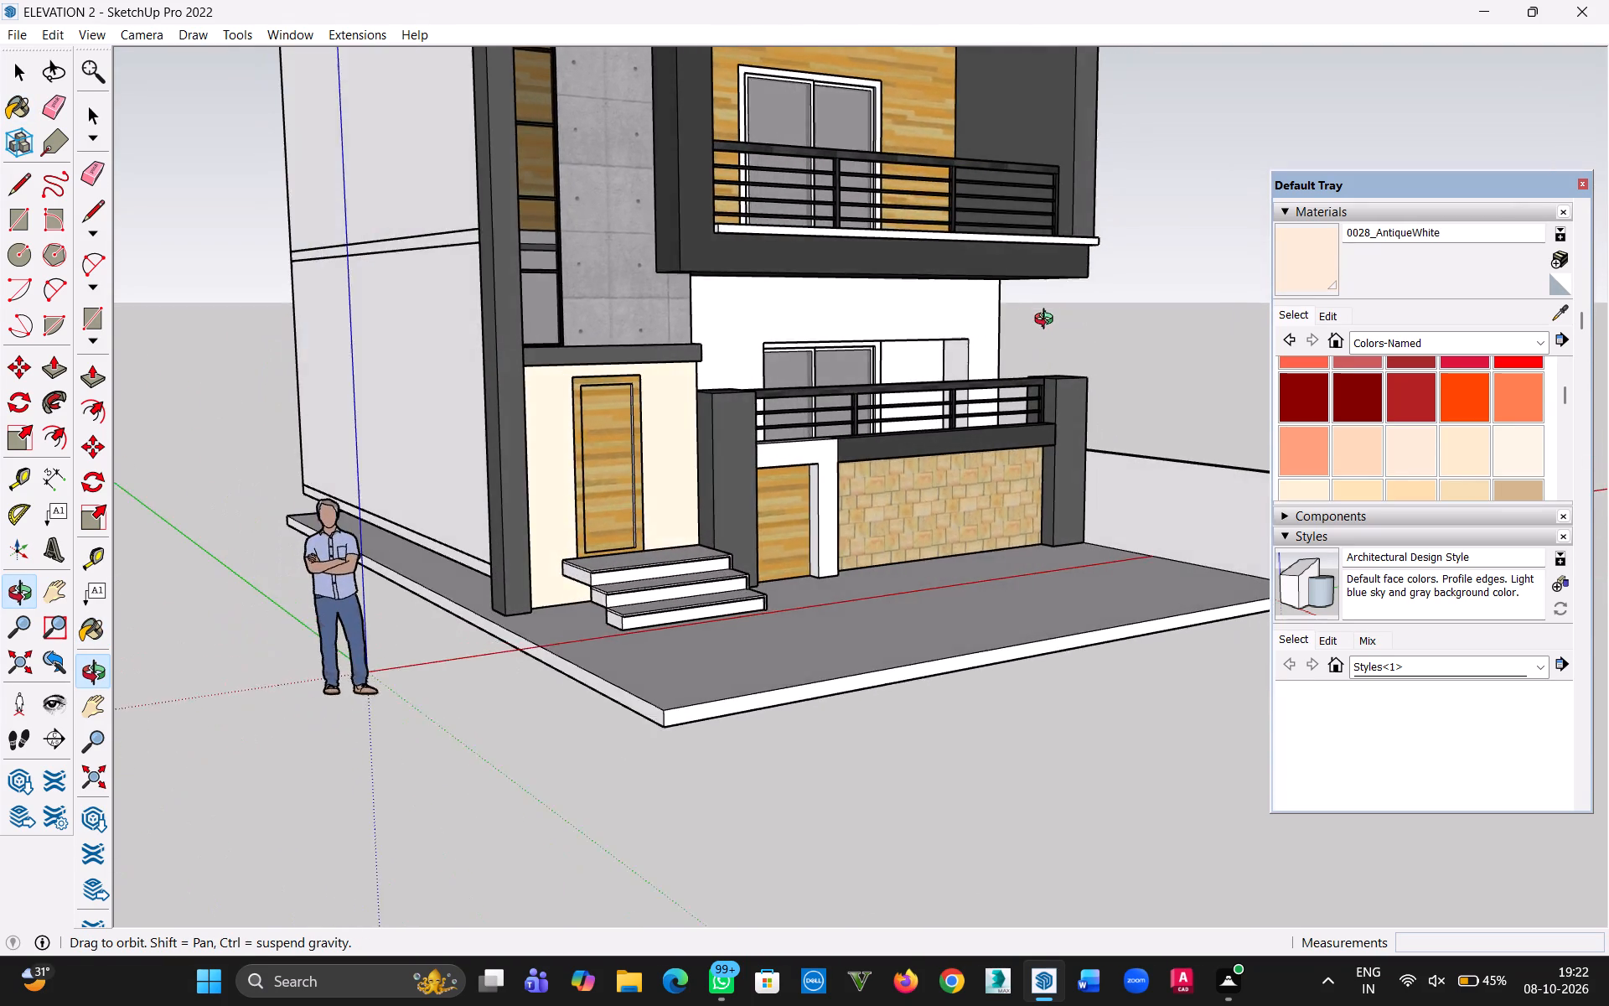
pyautogui.moveTo(1048, 321); pyautogui.dragTo(1046, 375, button='middle')
pyautogui.click(731, 334)
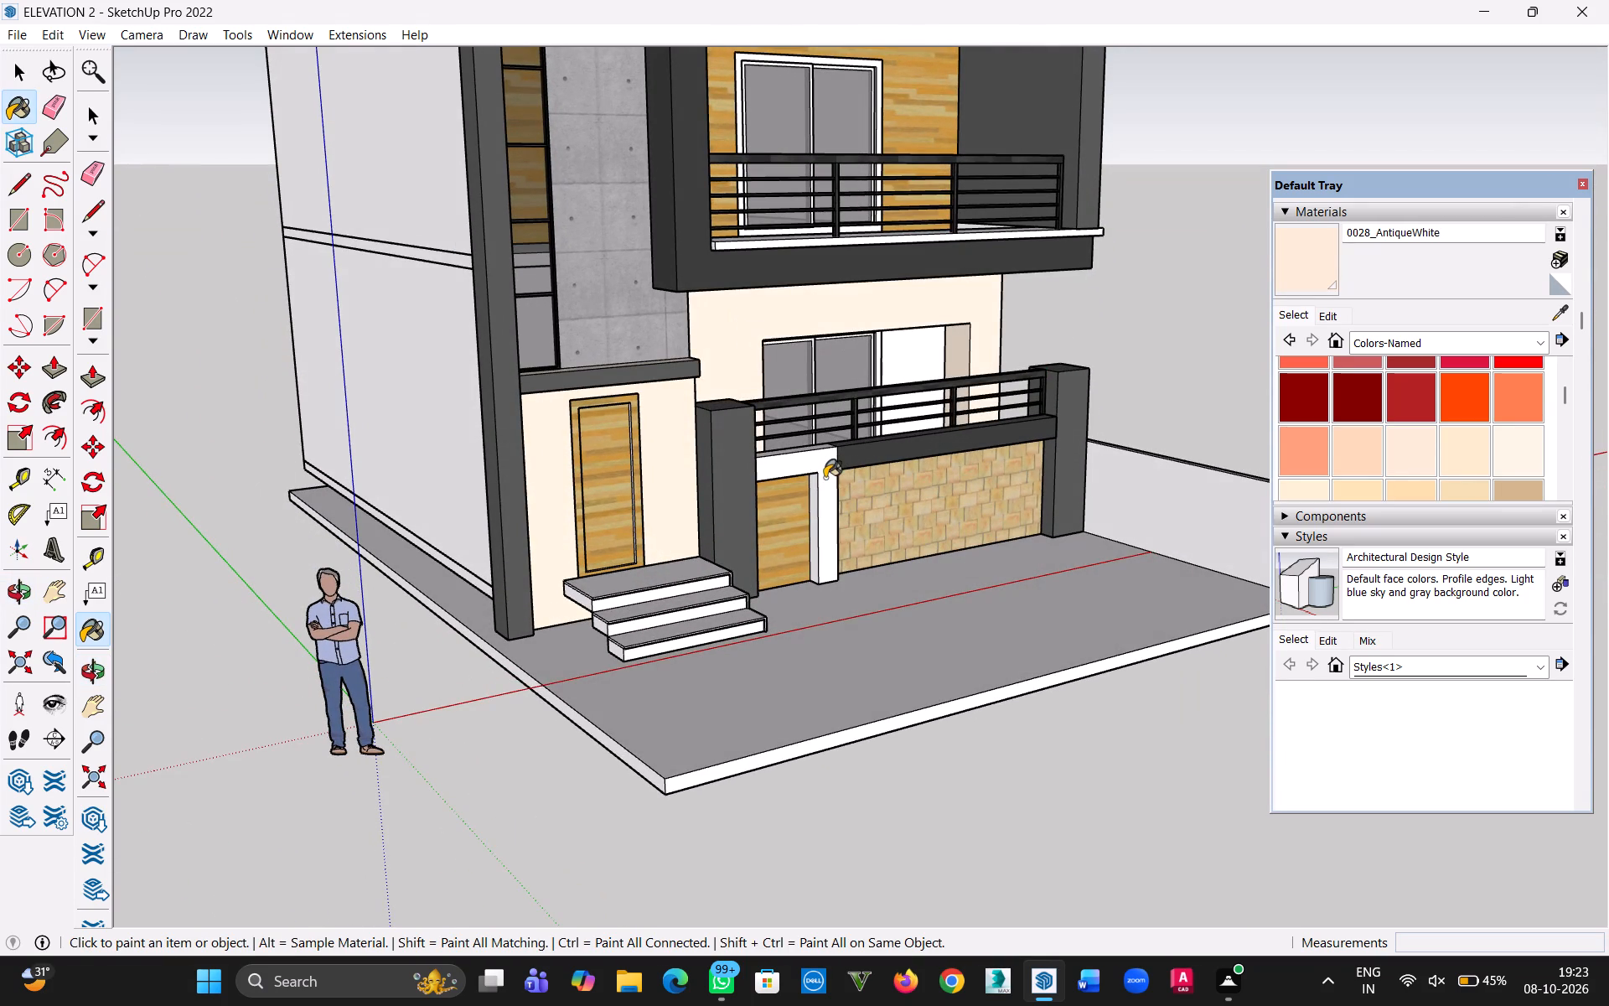
# Paint the surround of the small wooden door beneath the ground-floor railing with 0028_AntiqueWhite.
pyautogui.click(823, 478)
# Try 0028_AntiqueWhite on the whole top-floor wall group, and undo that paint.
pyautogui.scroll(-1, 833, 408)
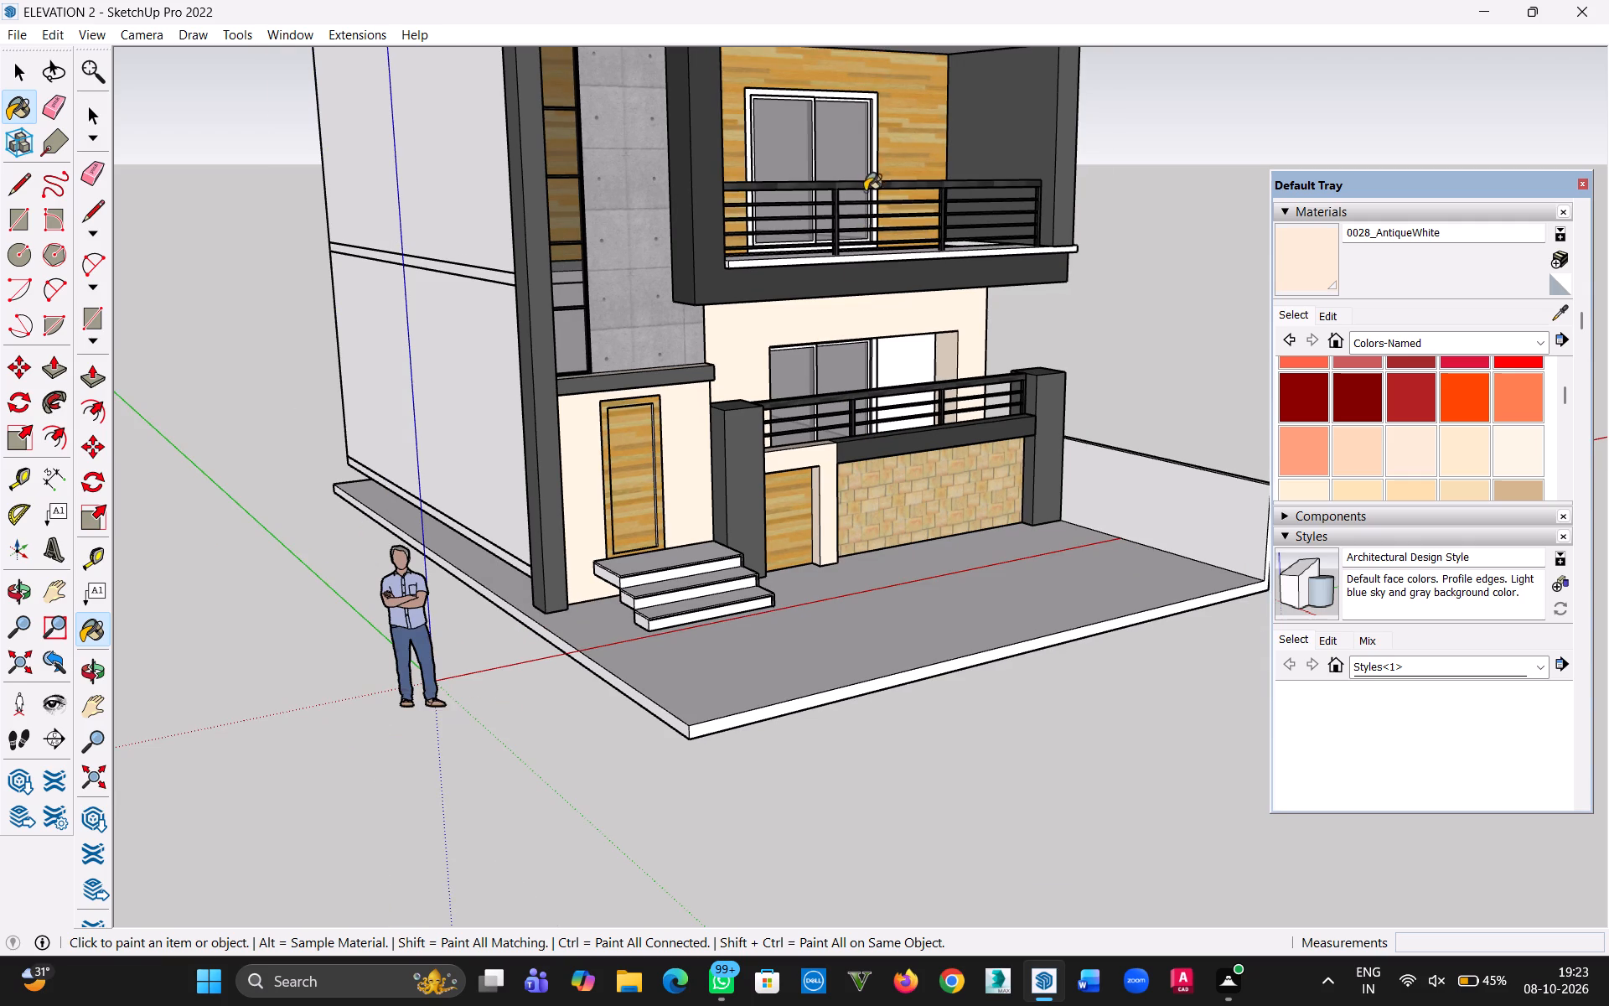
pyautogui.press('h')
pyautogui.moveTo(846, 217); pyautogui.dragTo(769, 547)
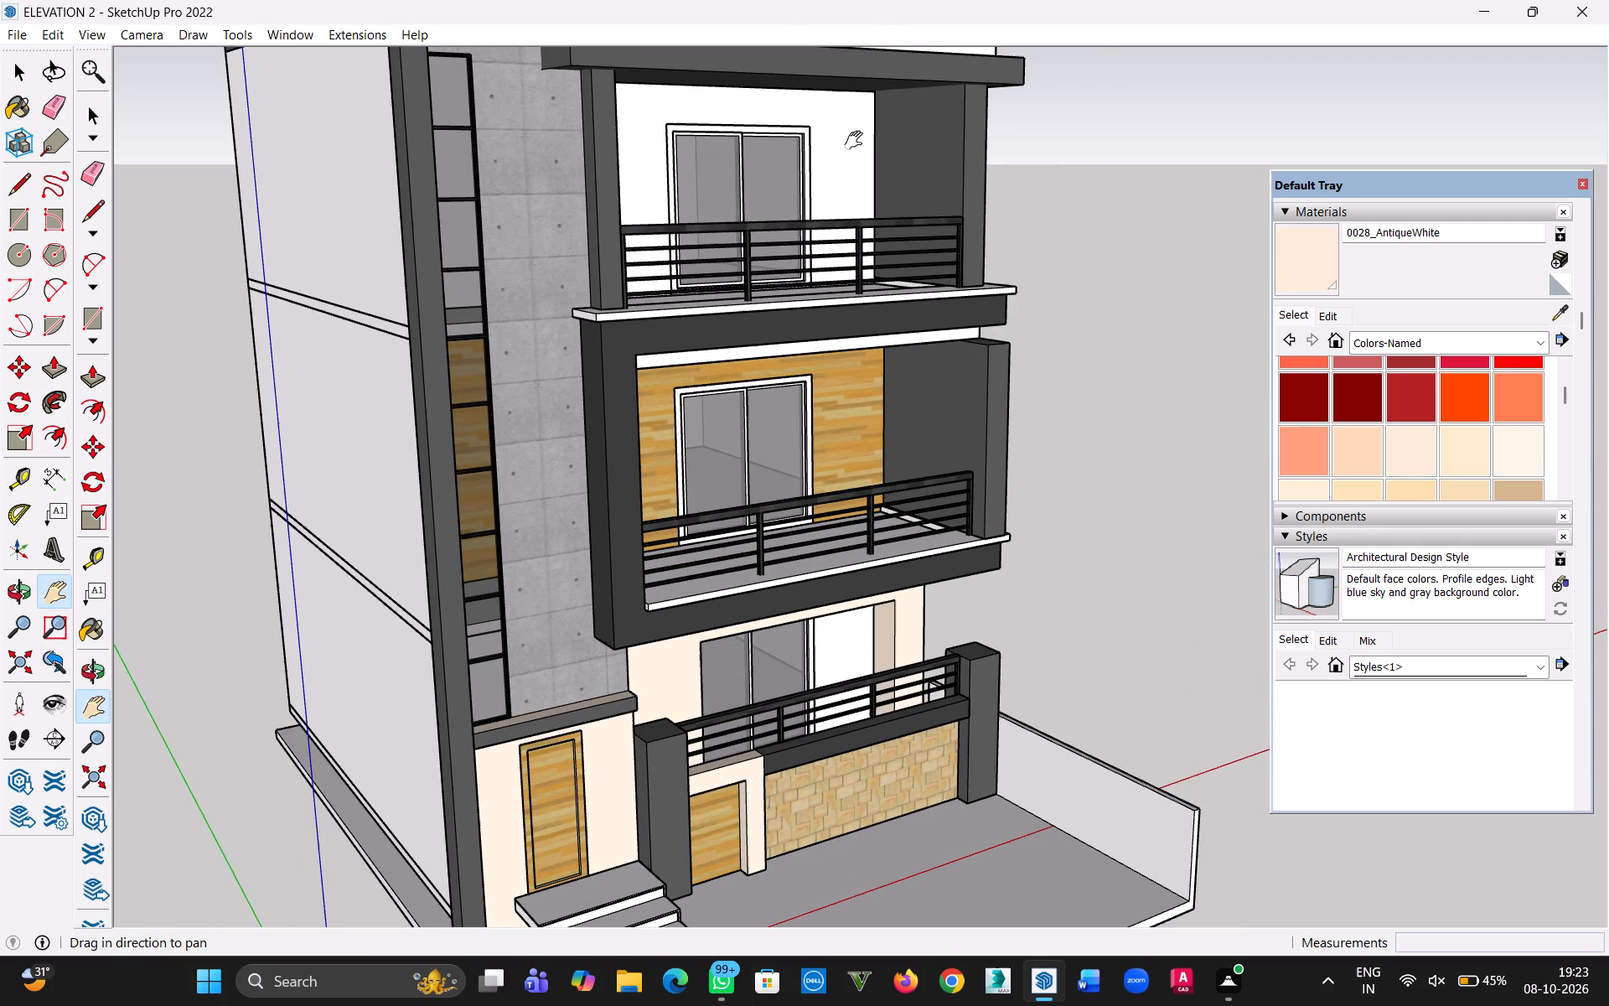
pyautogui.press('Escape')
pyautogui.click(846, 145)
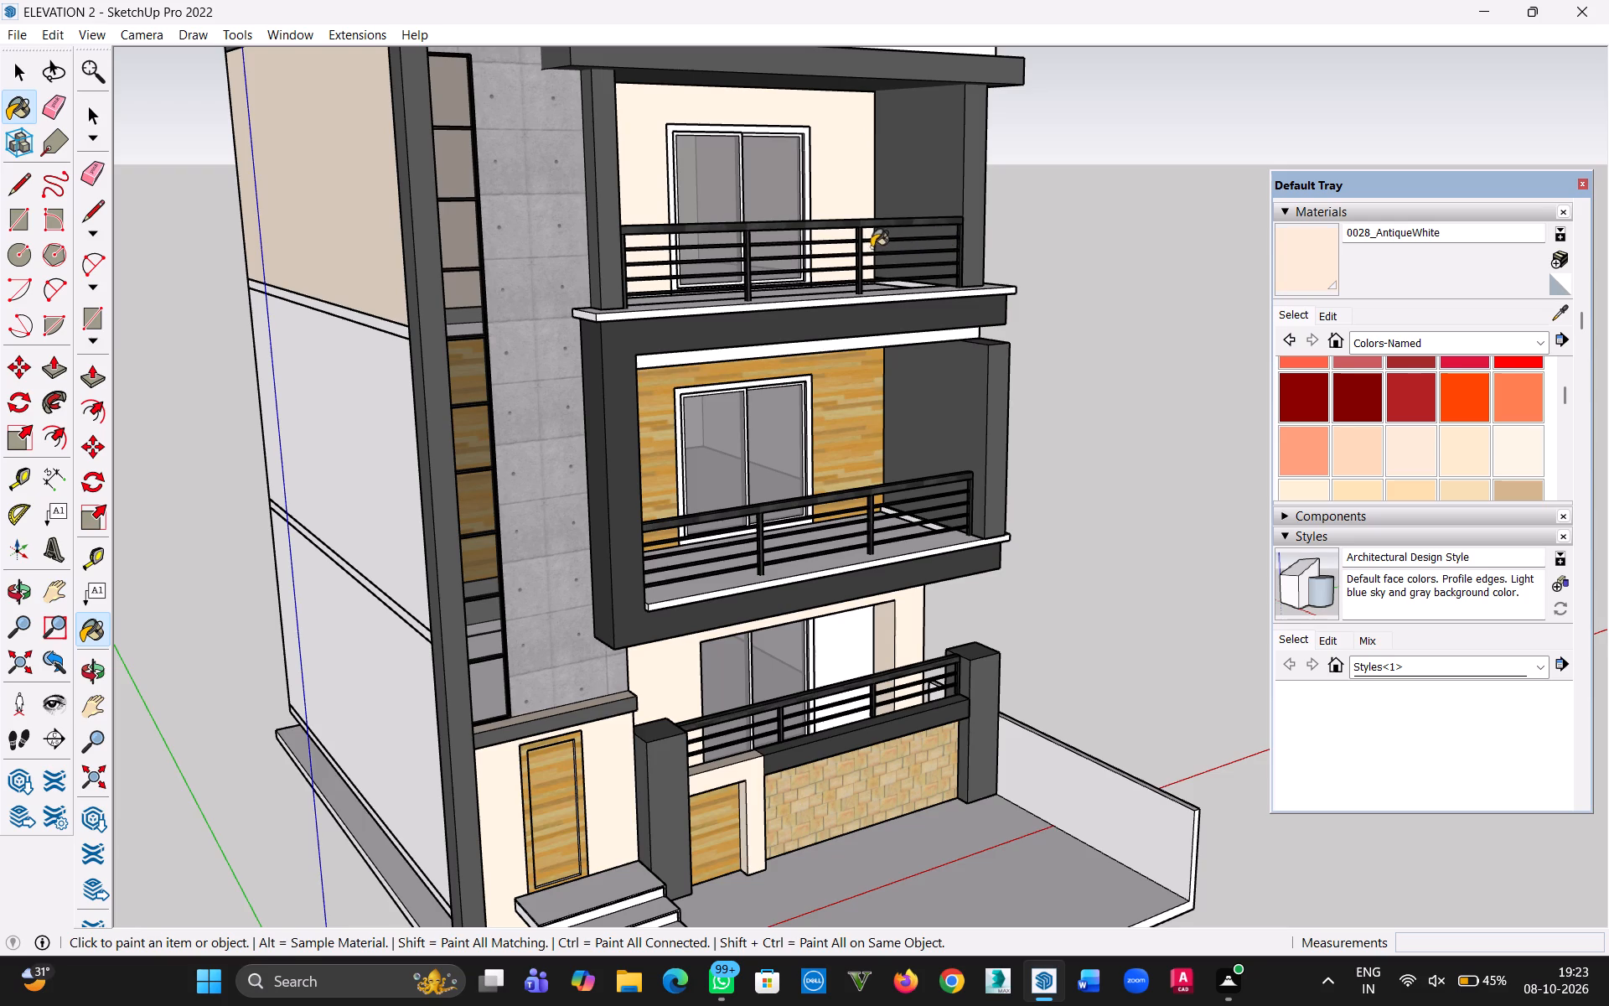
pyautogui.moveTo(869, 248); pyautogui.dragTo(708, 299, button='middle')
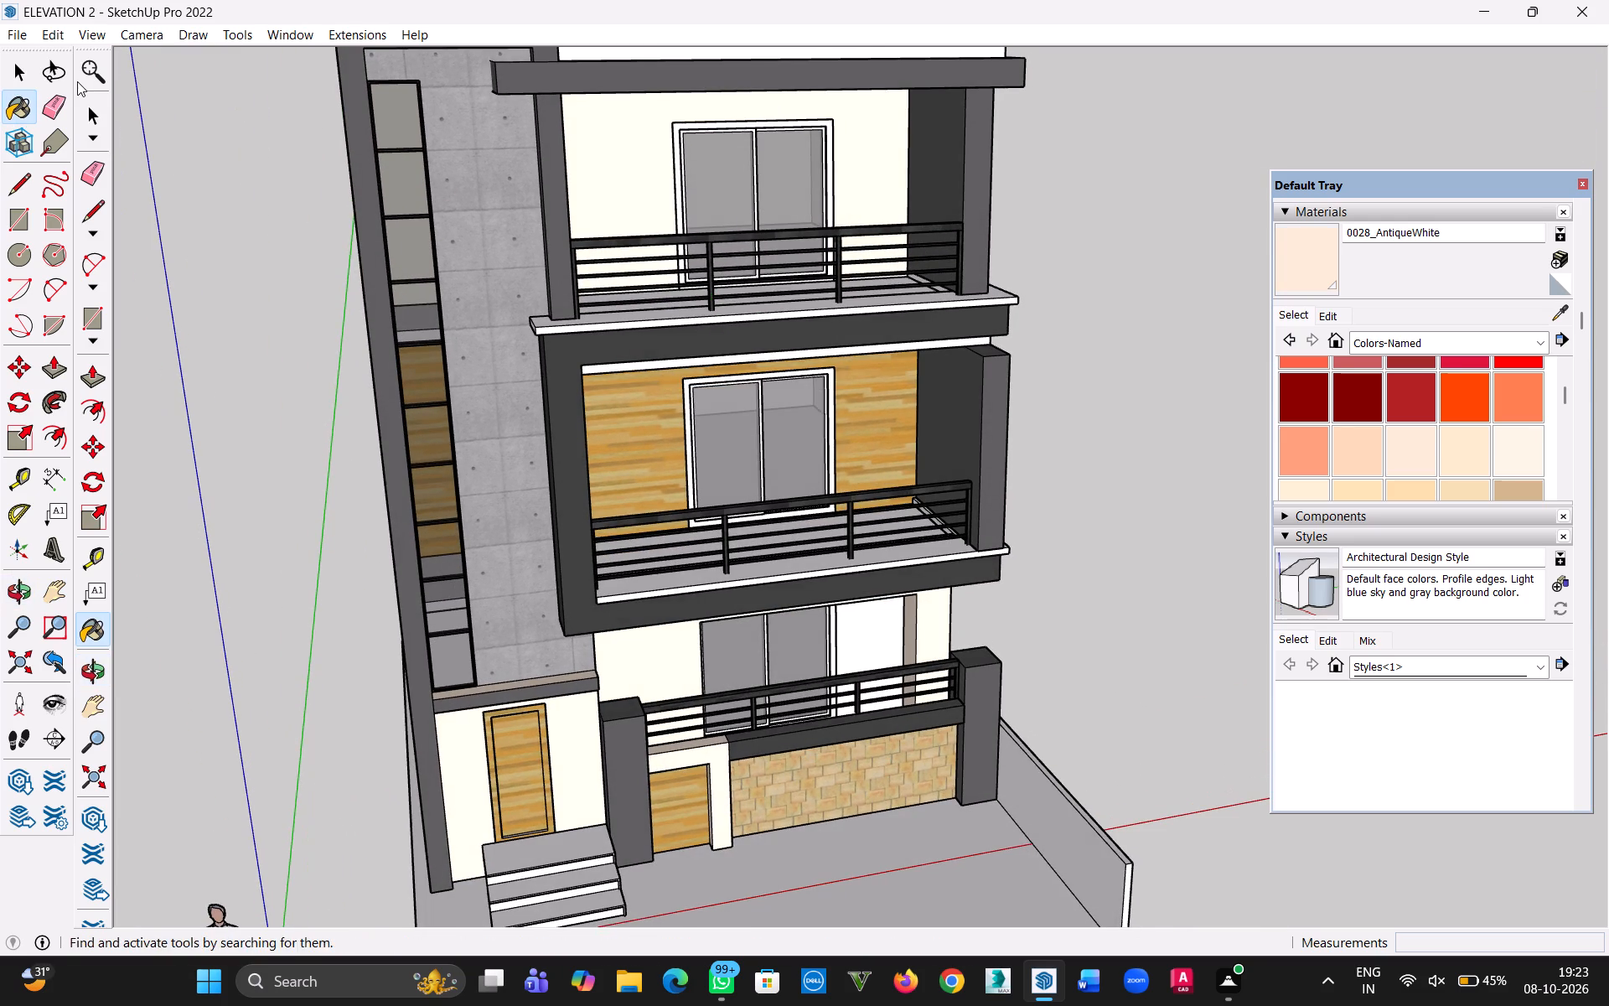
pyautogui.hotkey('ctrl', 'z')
# Open the top-floor wall group and paint only its front face around the sliding door with 0028_AntiqueWhite.
pyautogui.click(14, 75)
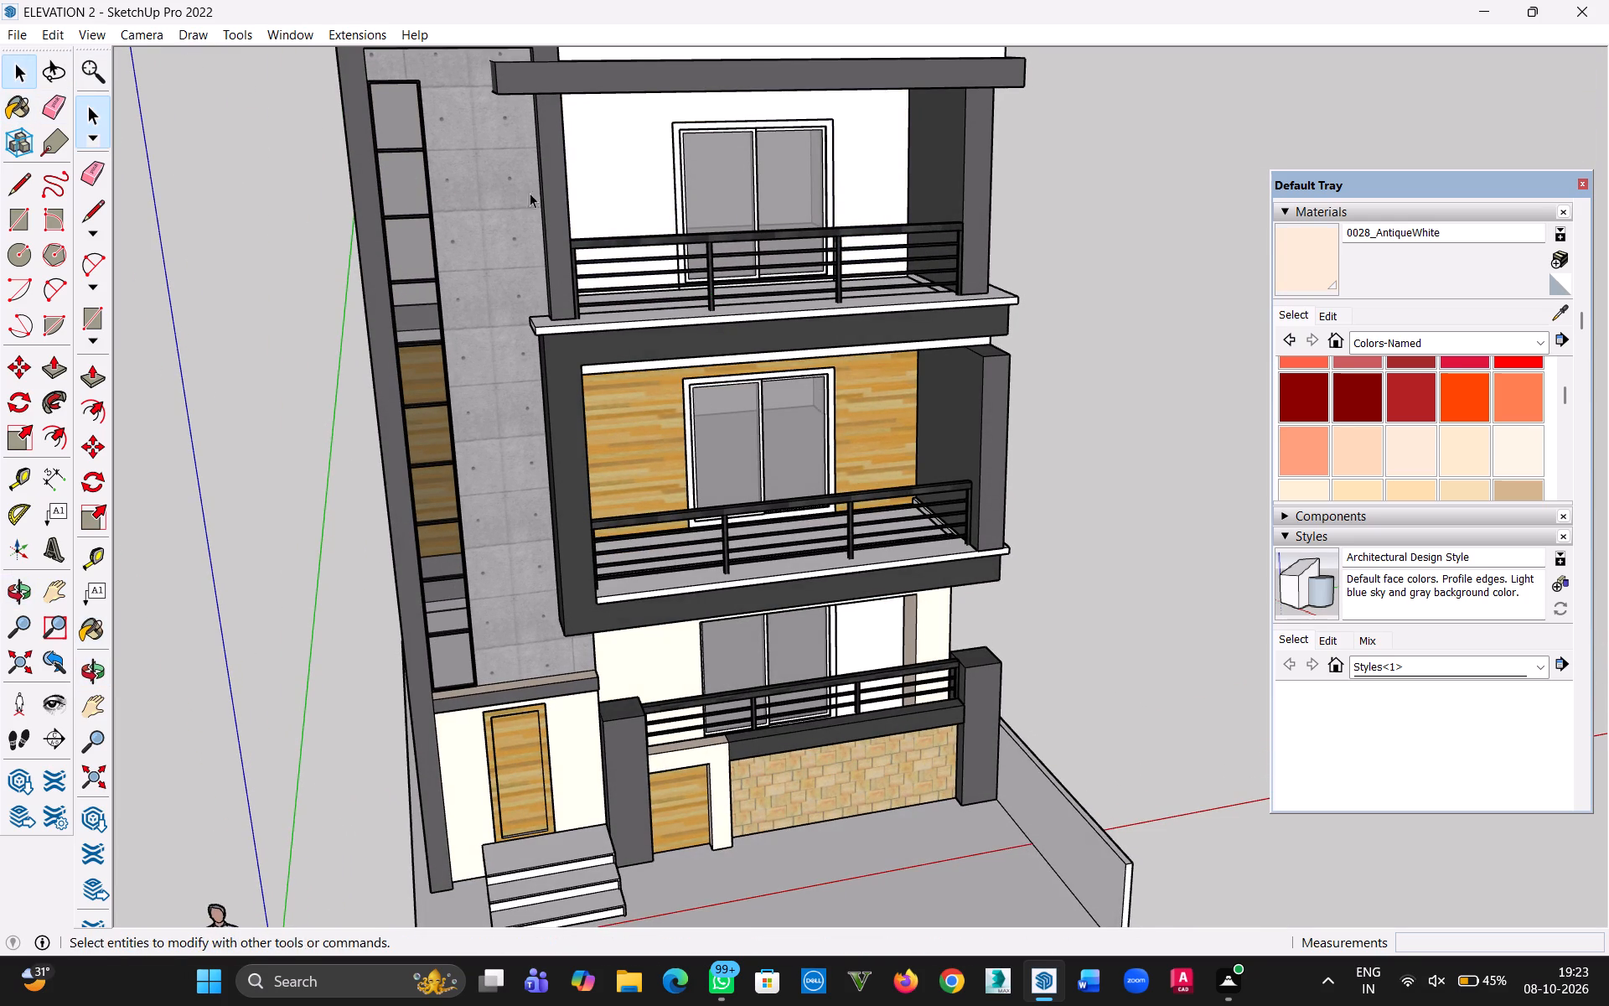
pyautogui.doubleClick(639, 186)
pyautogui.press('b')
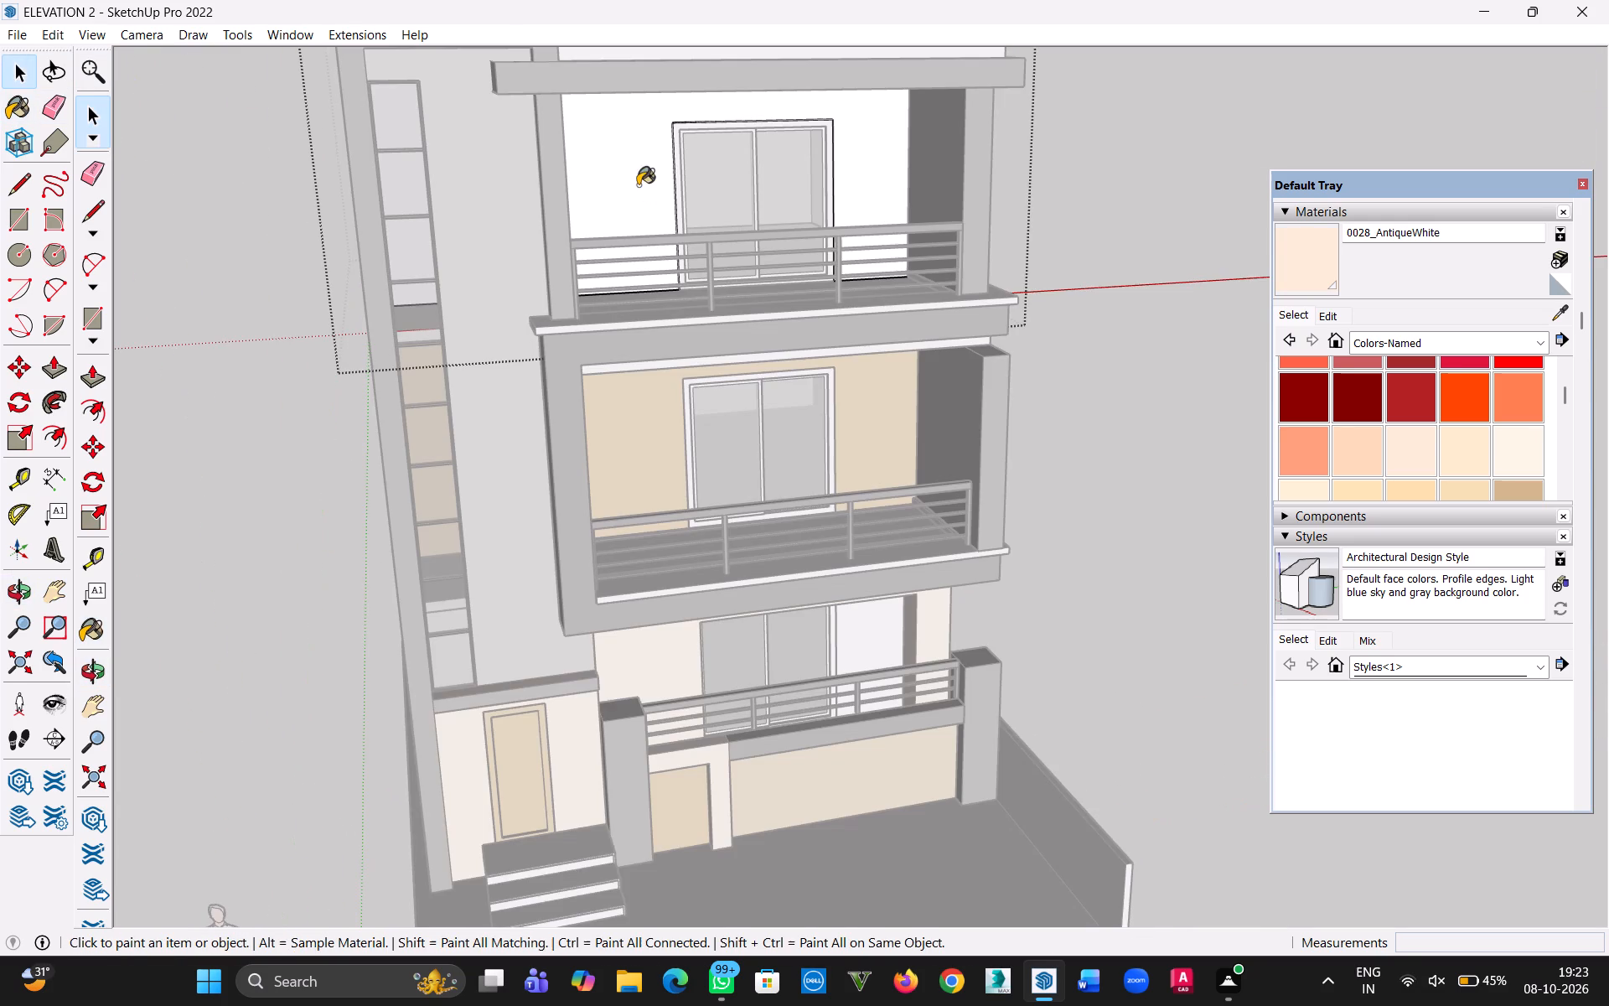
pyautogui.click(615, 165)
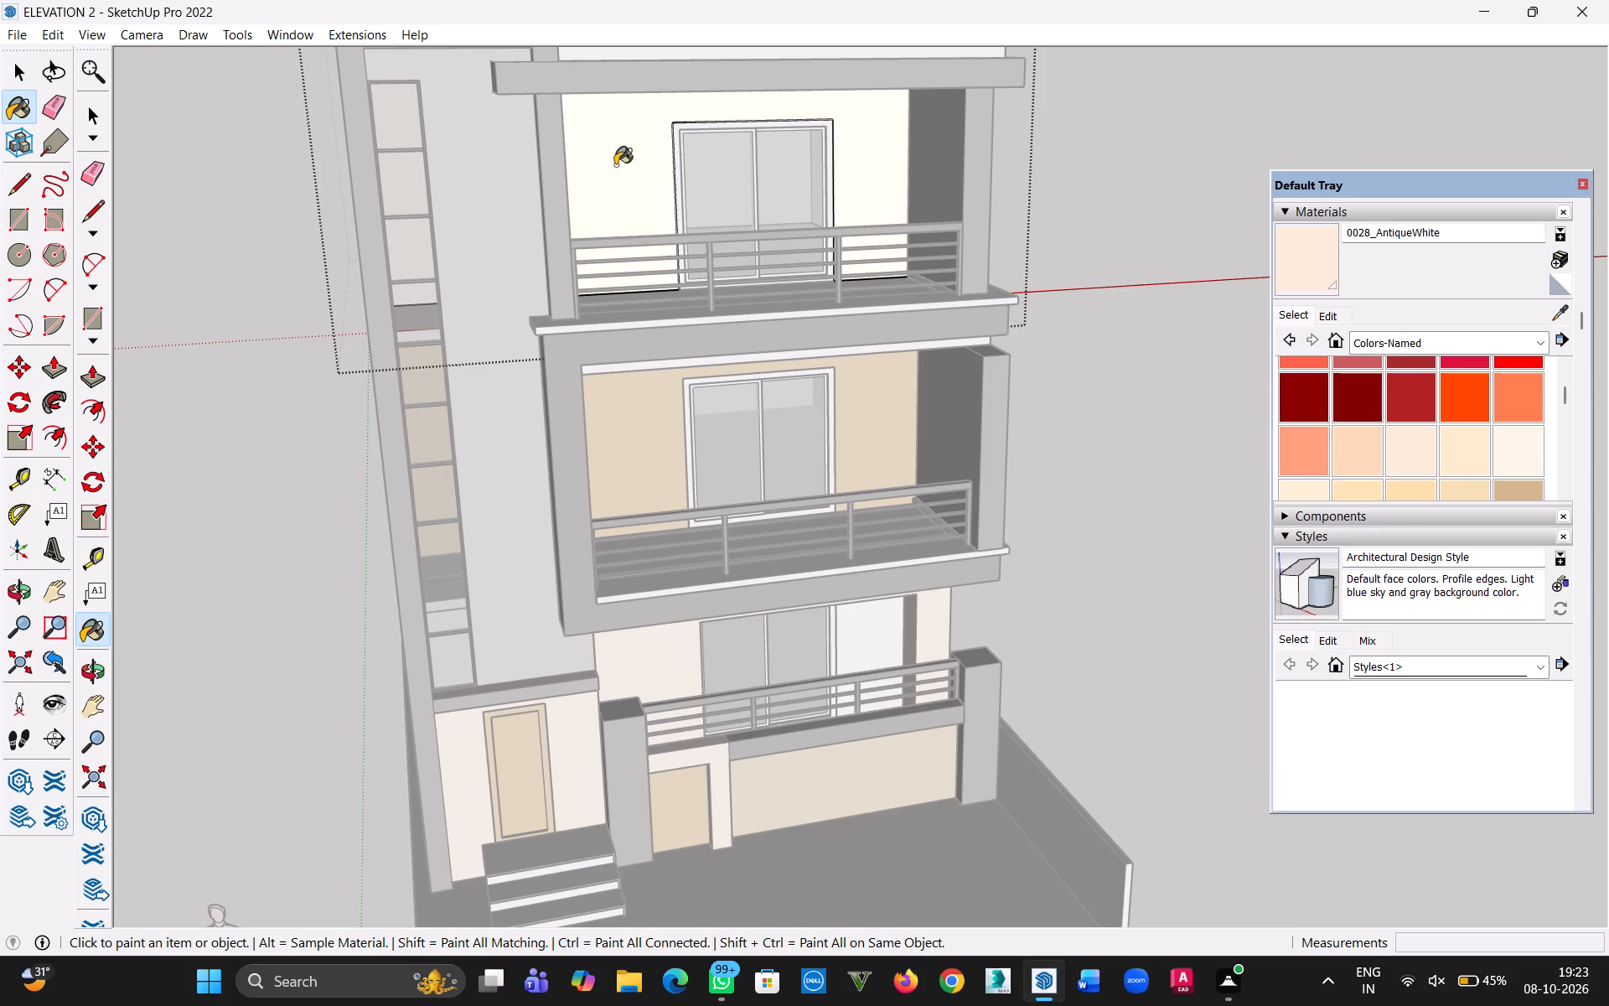
pyautogui.click(31, 72)
pyautogui.click(220, 153)
pyautogui.moveTo(289, 194); pyautogui.dragTo(358, 167, button='middle')
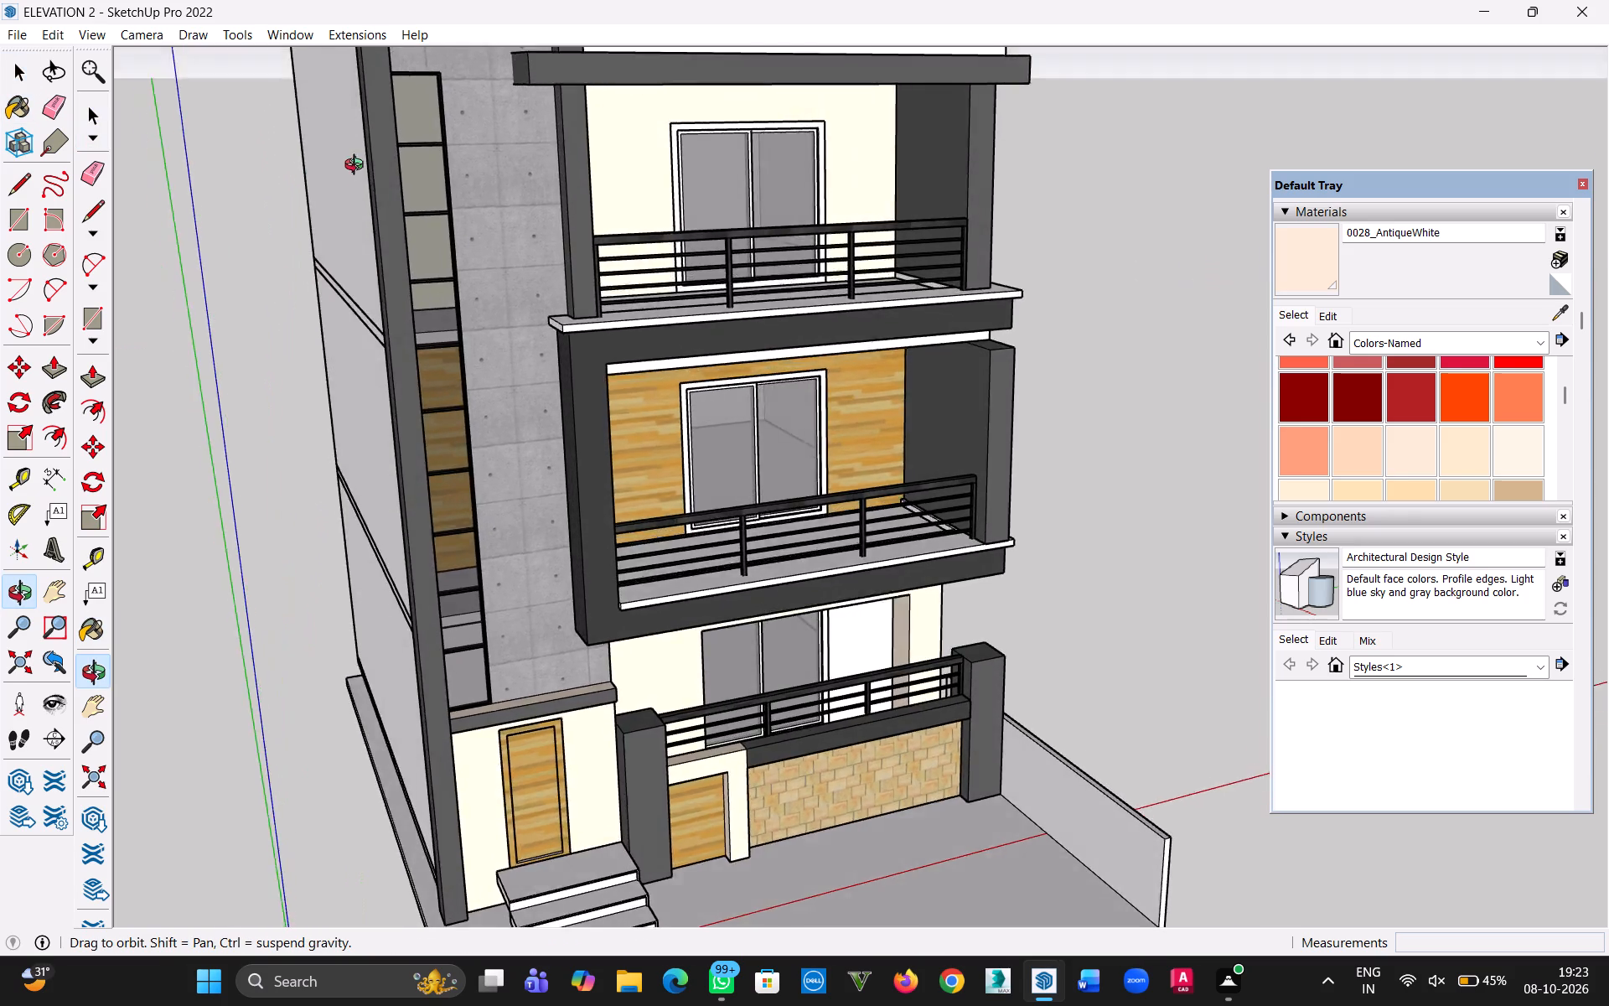
pyautogui.moveTo(358, 167); pyautogui.dragTo(272, 130, button='middle')
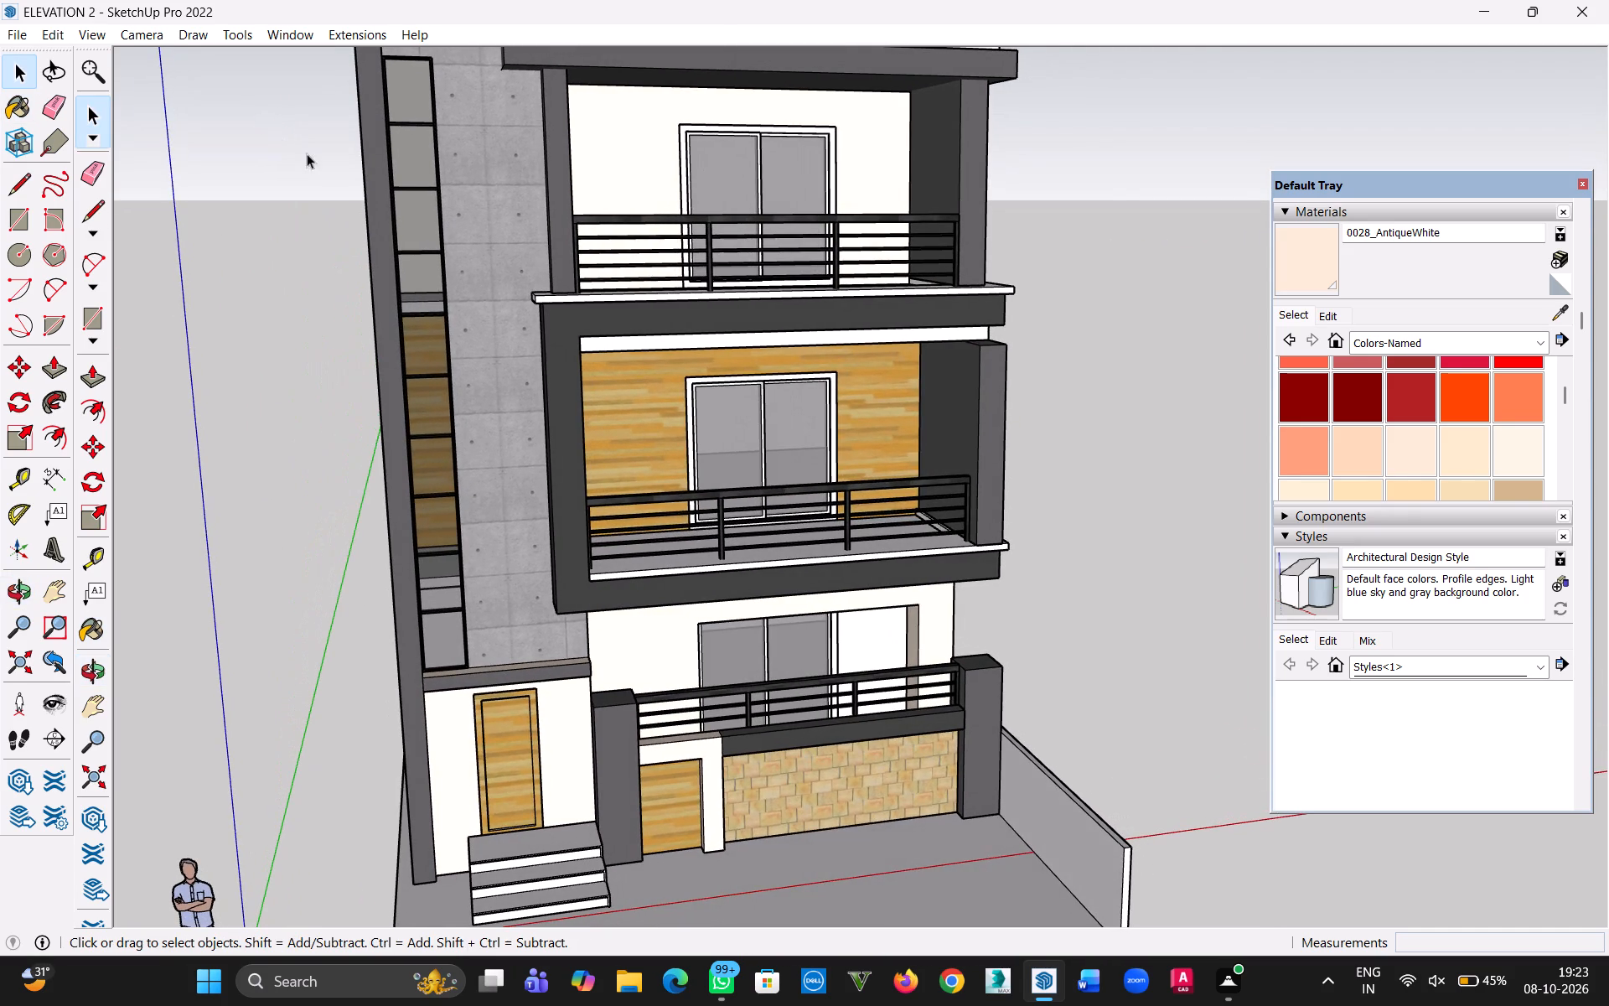
# Sample Slate Light Tile from the balcony railing and paint the sliding-door frames on the middle, top and ground floors with it.
pyautogui.scroll(5, 779, 495)
pyautogui.press('b')
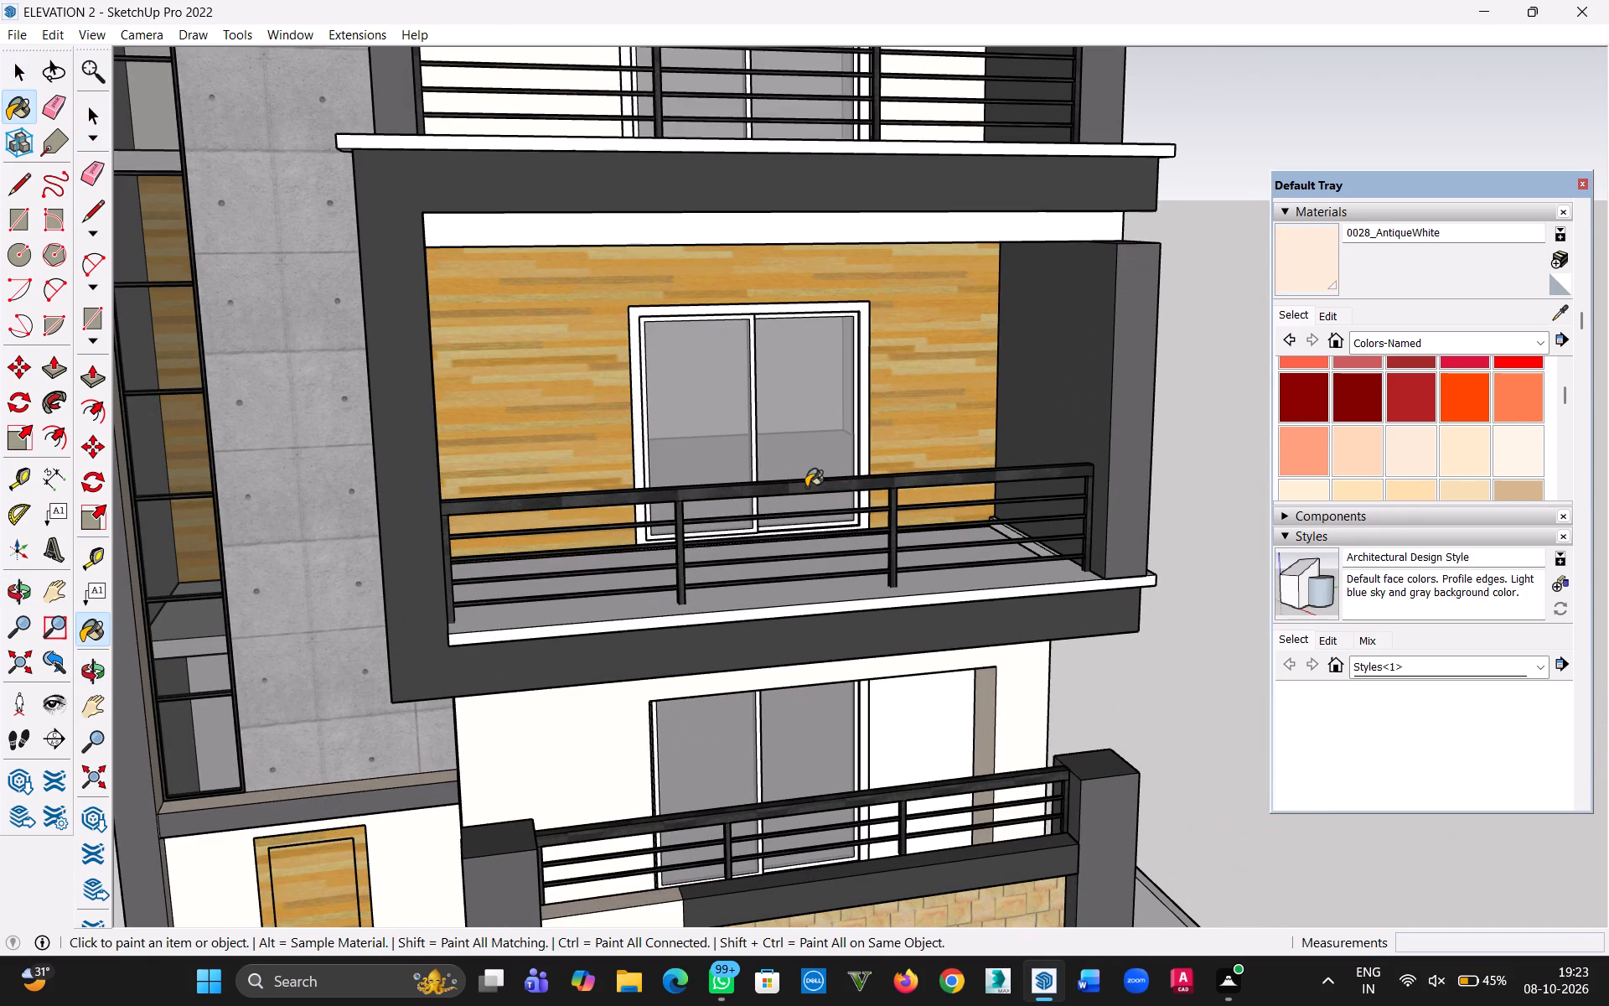
pyautogui.click(1555, 311)
pyautogui.click(971, 474)
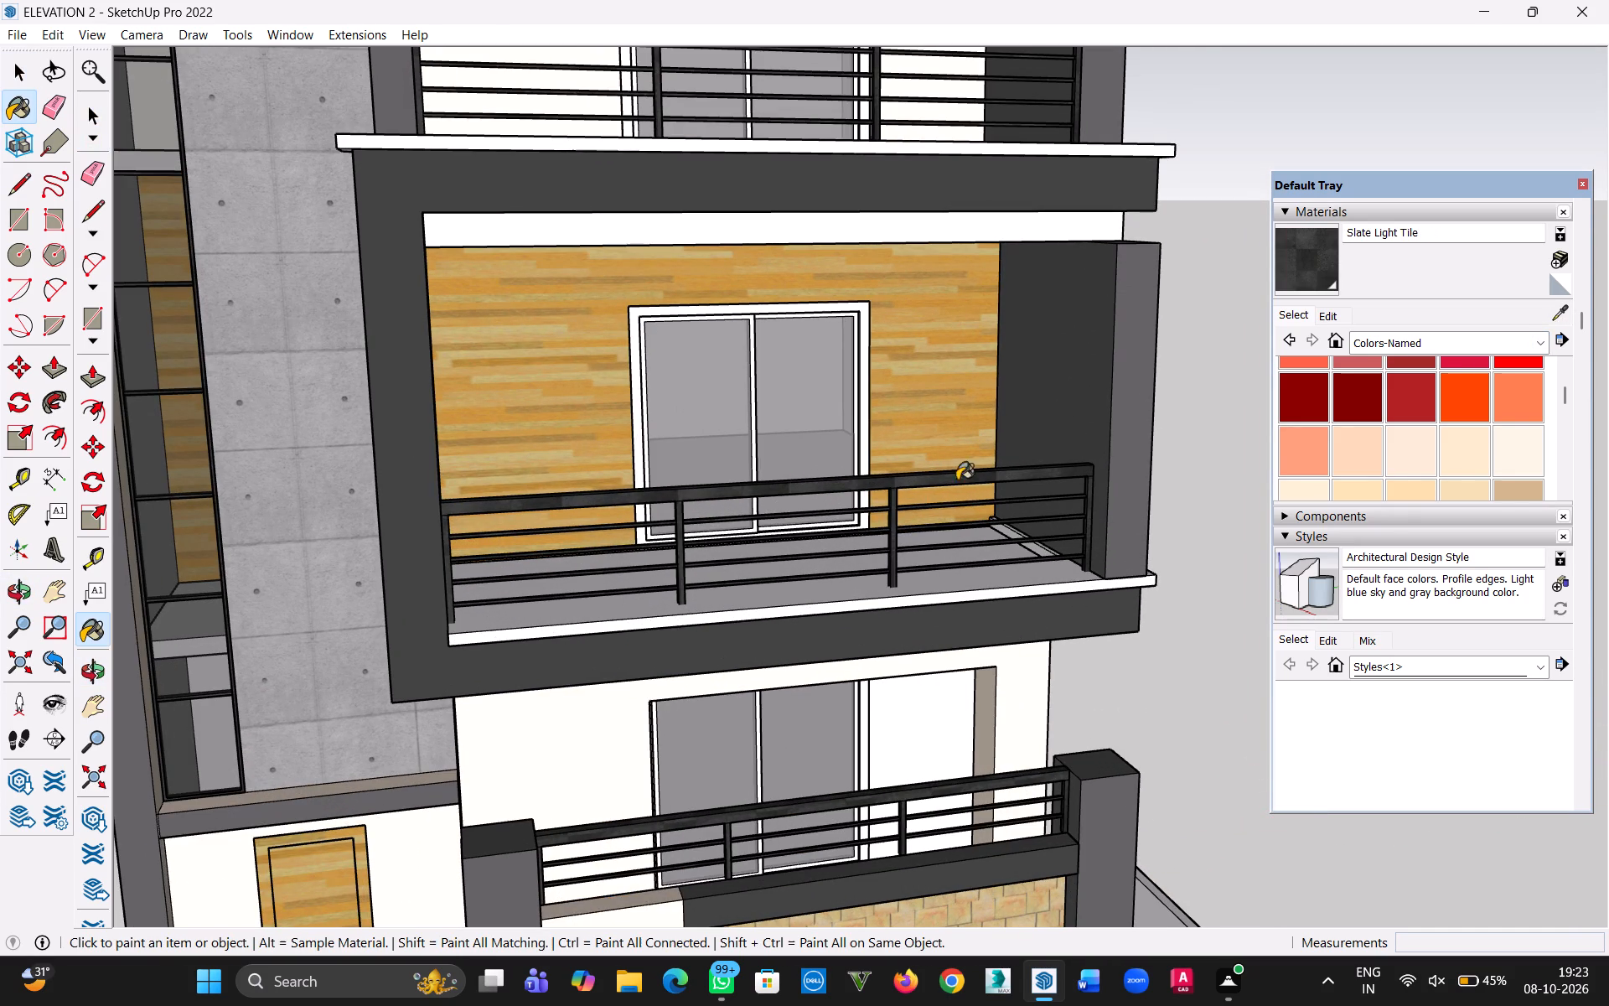
pyautogui.click(865, 380)
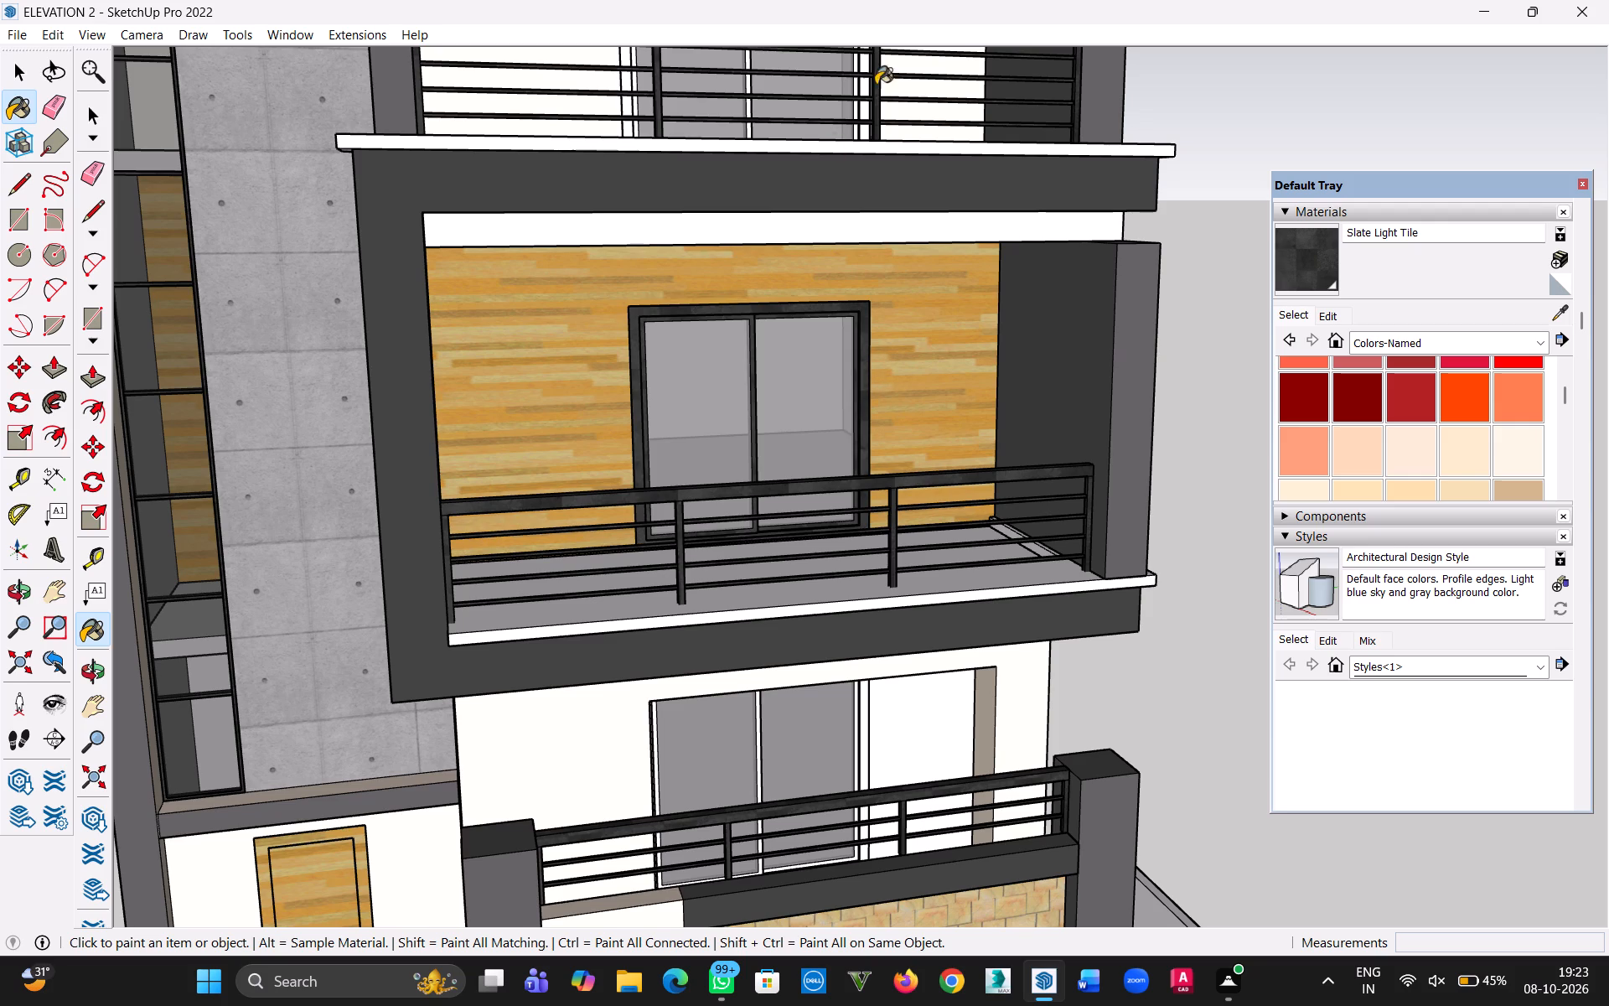
pyautogui.scroll(-4, 882, 143)
pyautogui.moveTo(861, 116); pyautogui.dragTo(892, 405, button='middle')
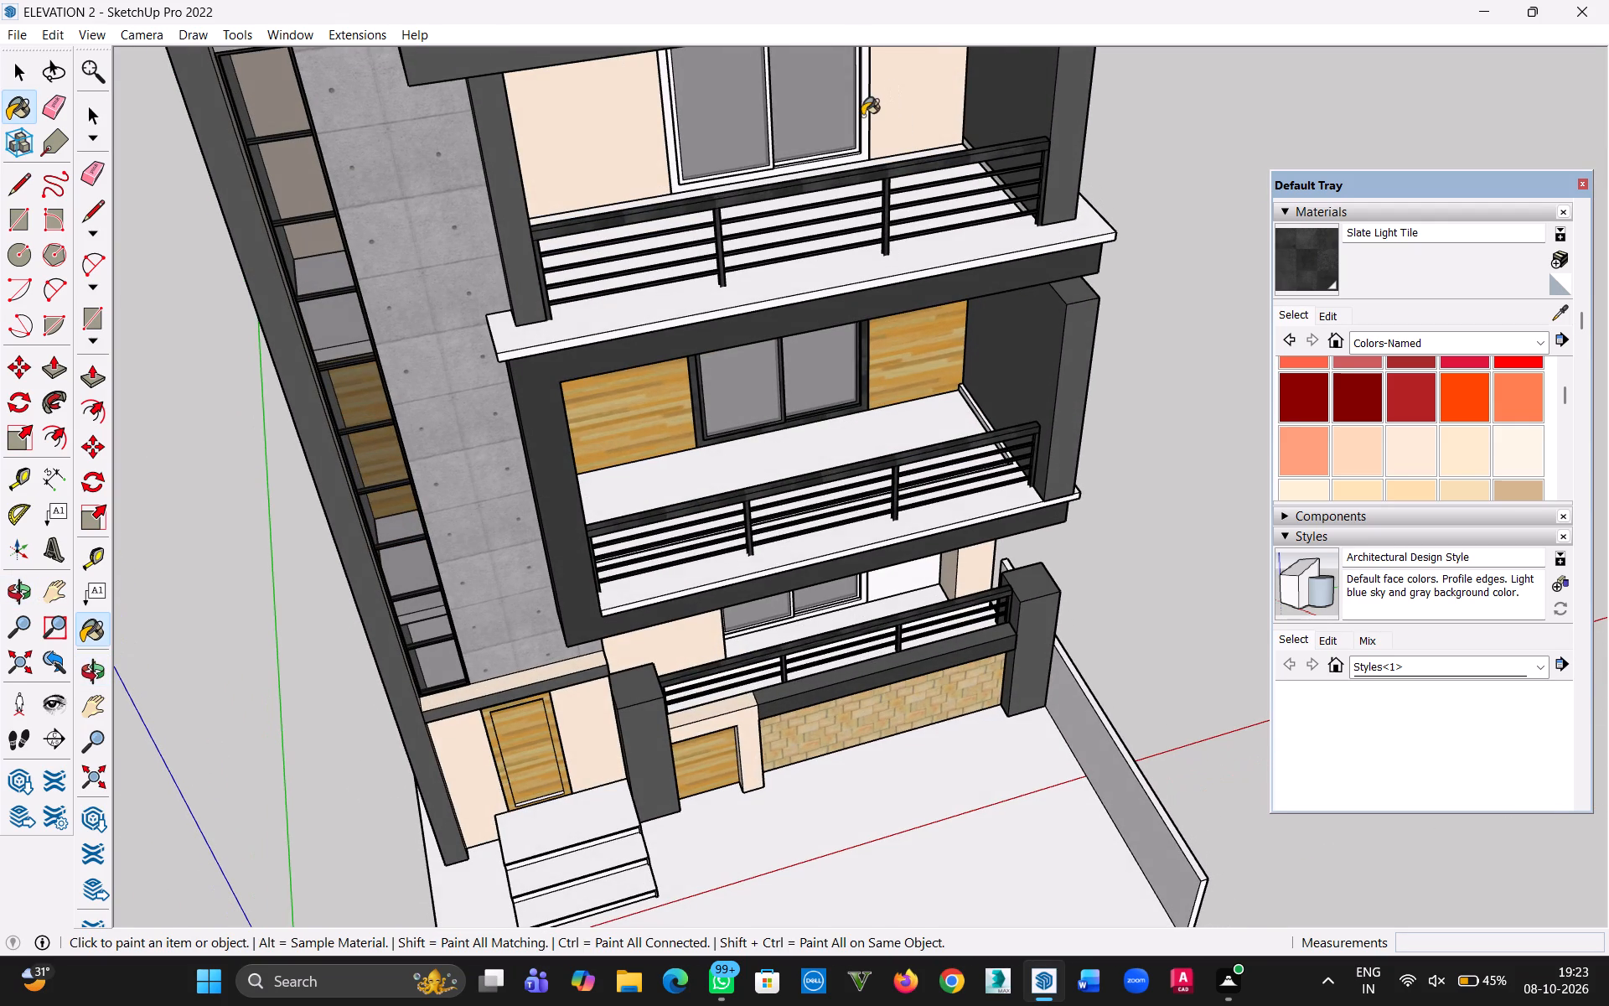
pyautogui.click(862, 117)
pyautogui.moveTo(882, 411); pyautogui.dragTo(845, 116, button='middle')
pyautogui.scroll(5, 896, 612)
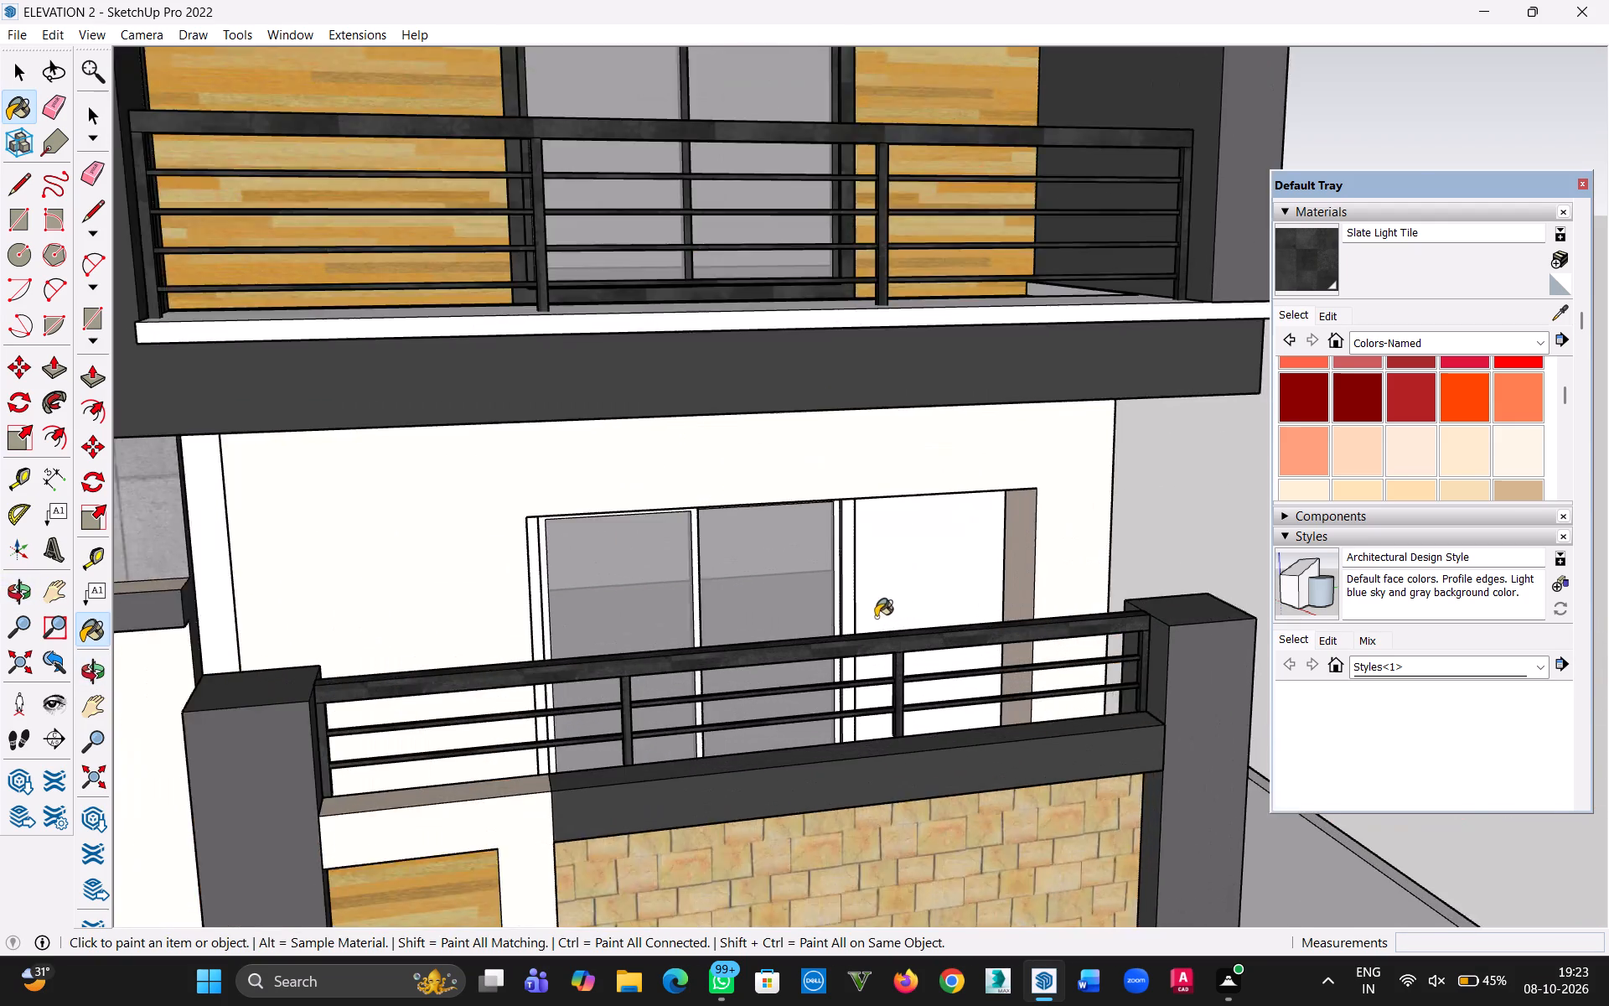
pyautogui.scroll(3, 876, 617)
pyautogui.click(851, 583)
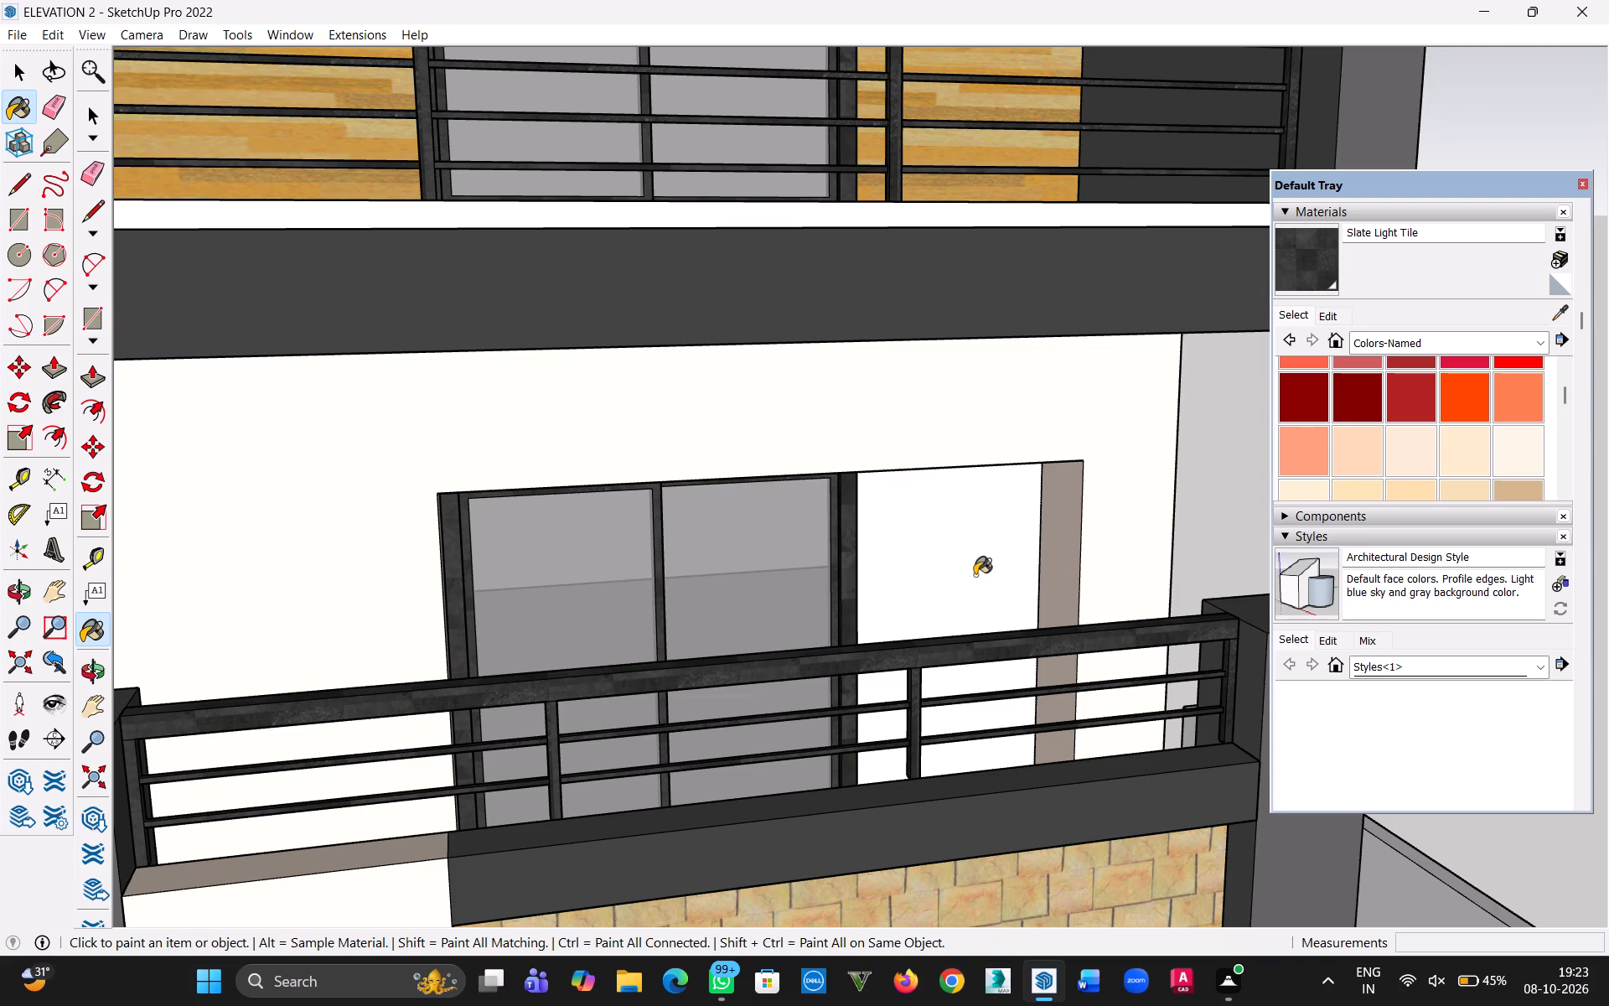
# Sample the Roofing Slate Tan material from the stone-clad wall below the ground-floor railing.
pyautogui.scroll(-4, 975, 575)
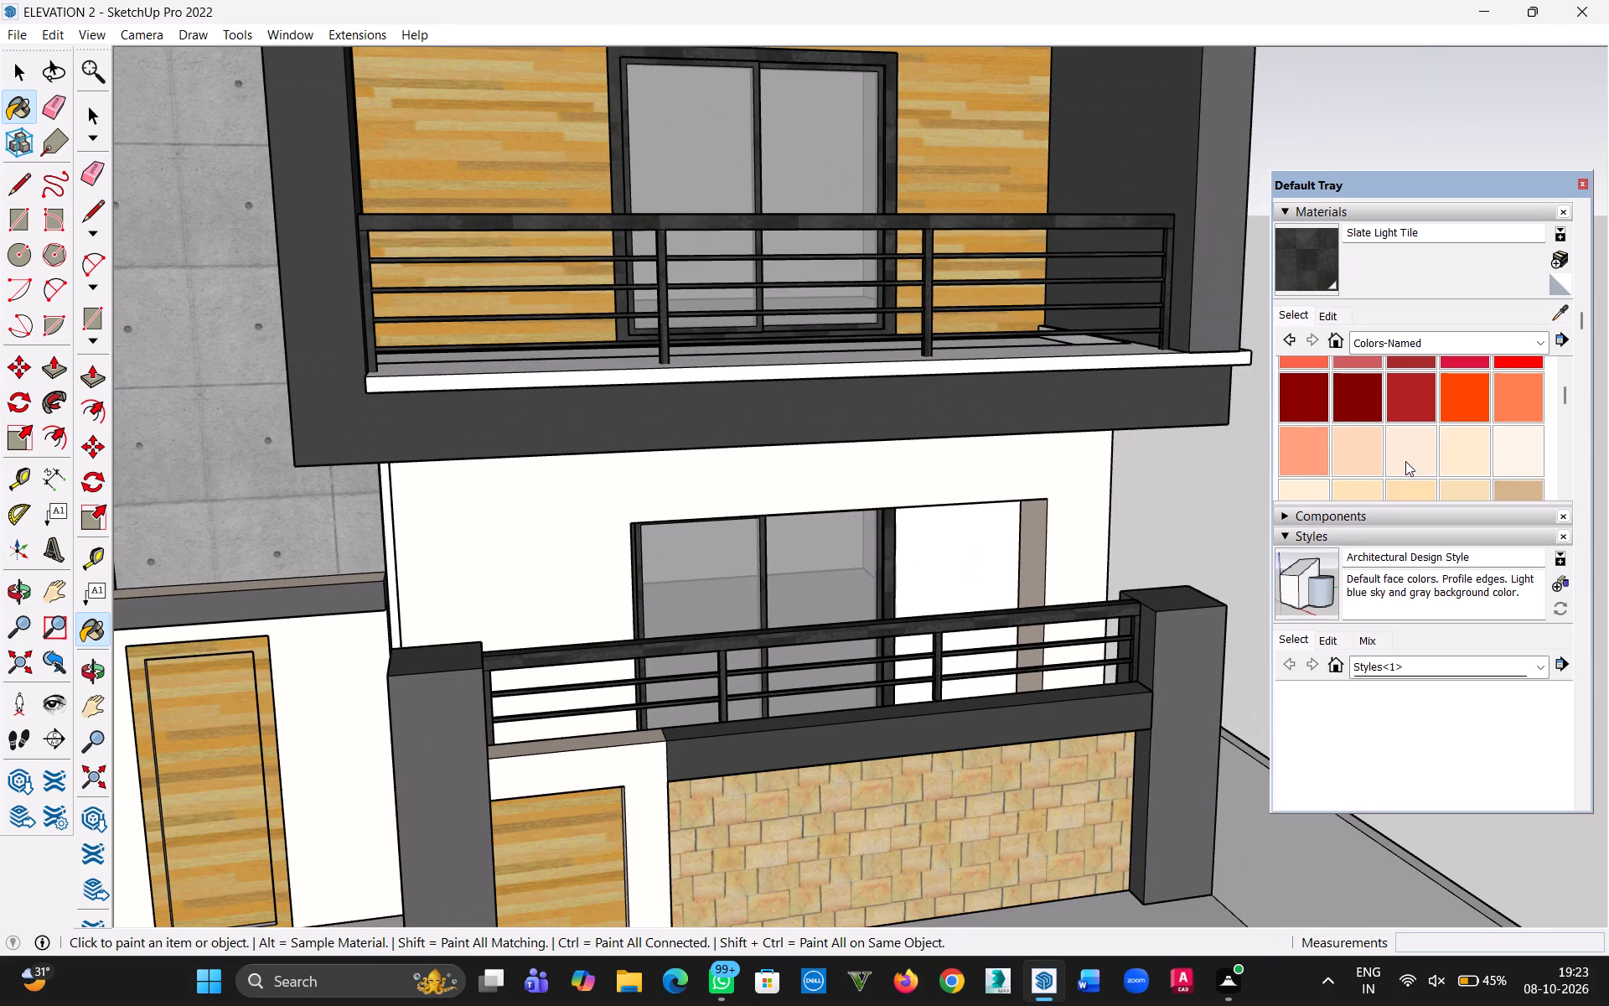
pyautogui.scroll(-2, 1405, 462)
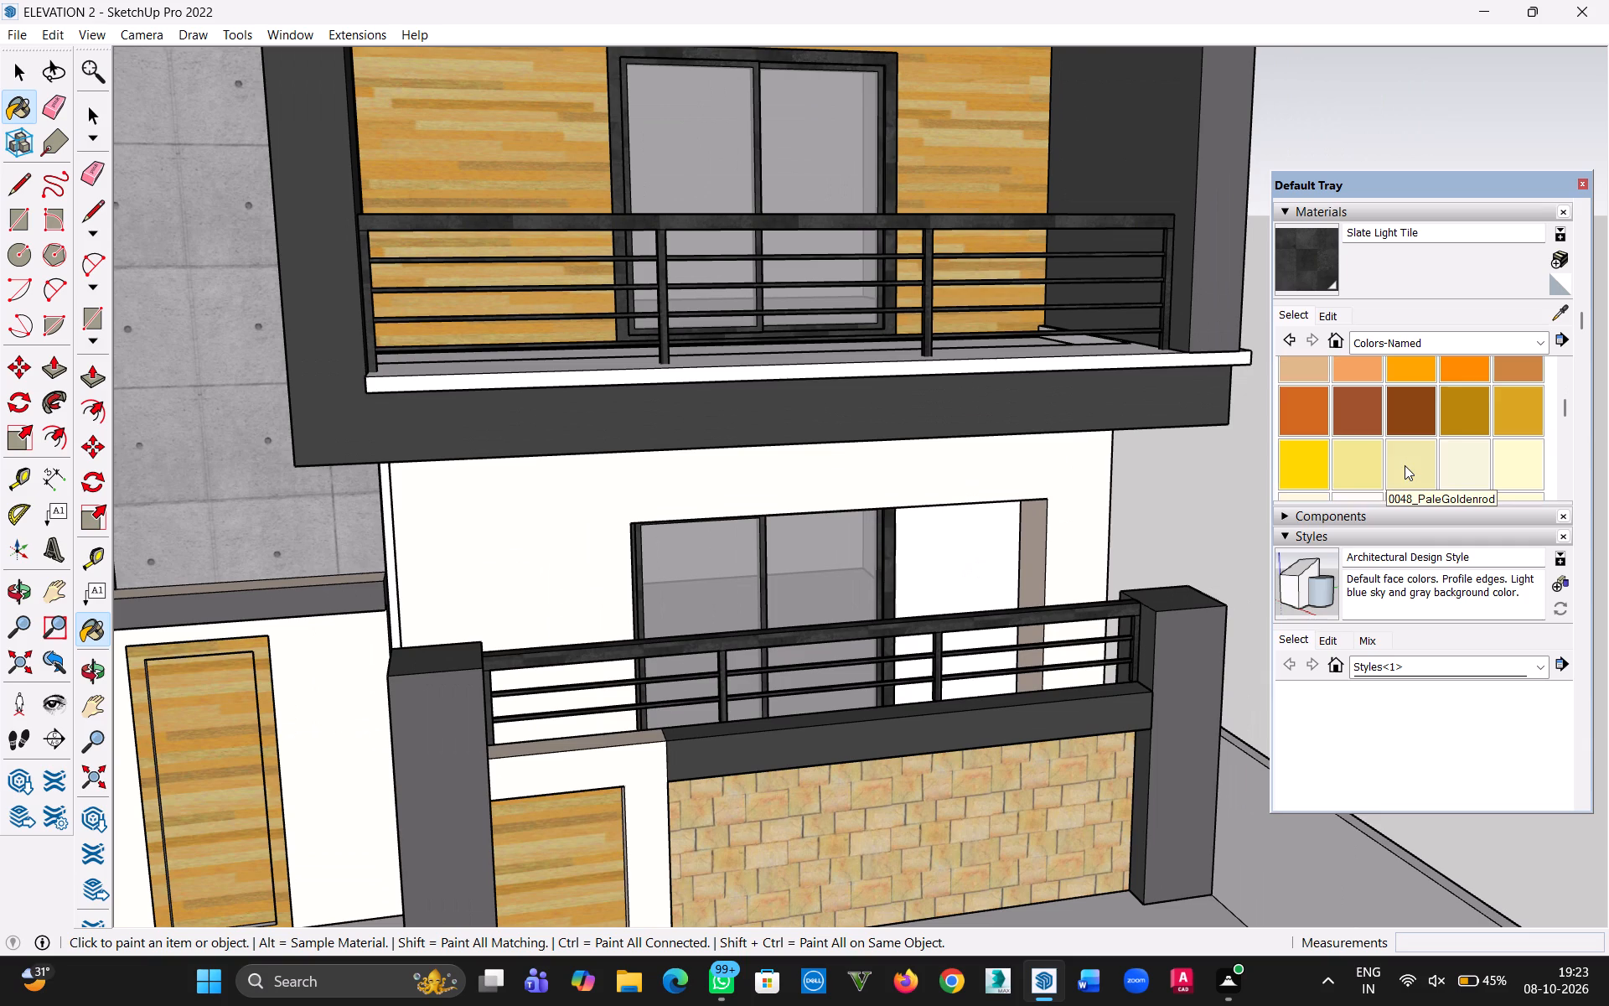
pyautogui.click(1561, 314)
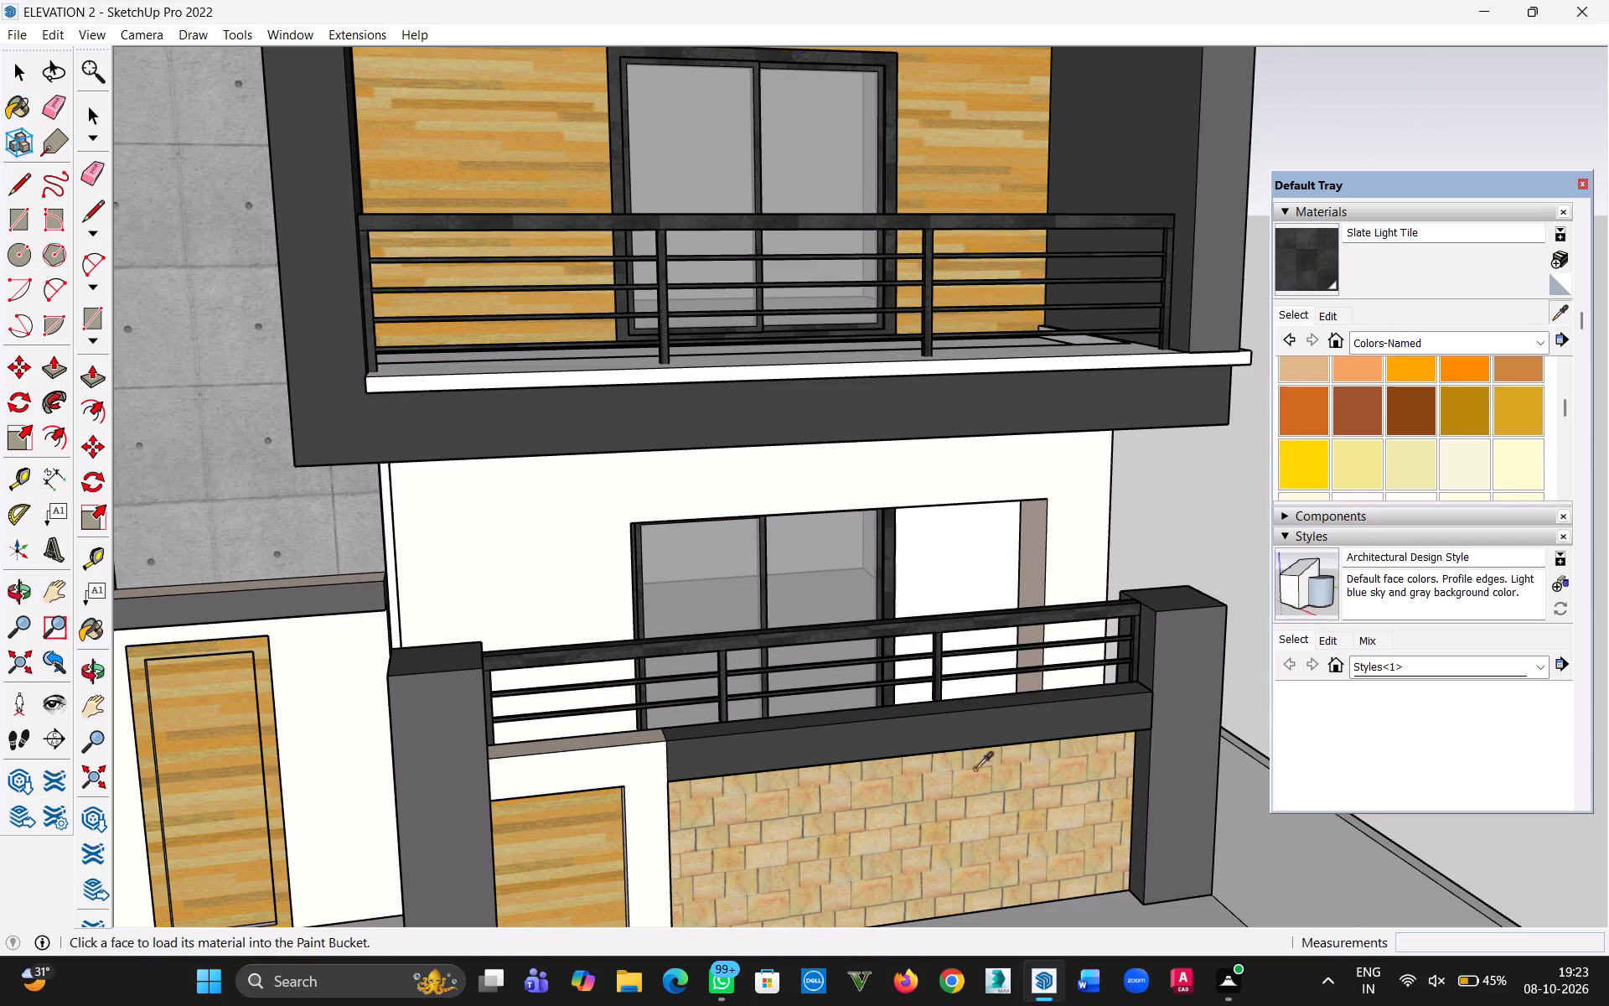
pyautogui.click(963, 805)
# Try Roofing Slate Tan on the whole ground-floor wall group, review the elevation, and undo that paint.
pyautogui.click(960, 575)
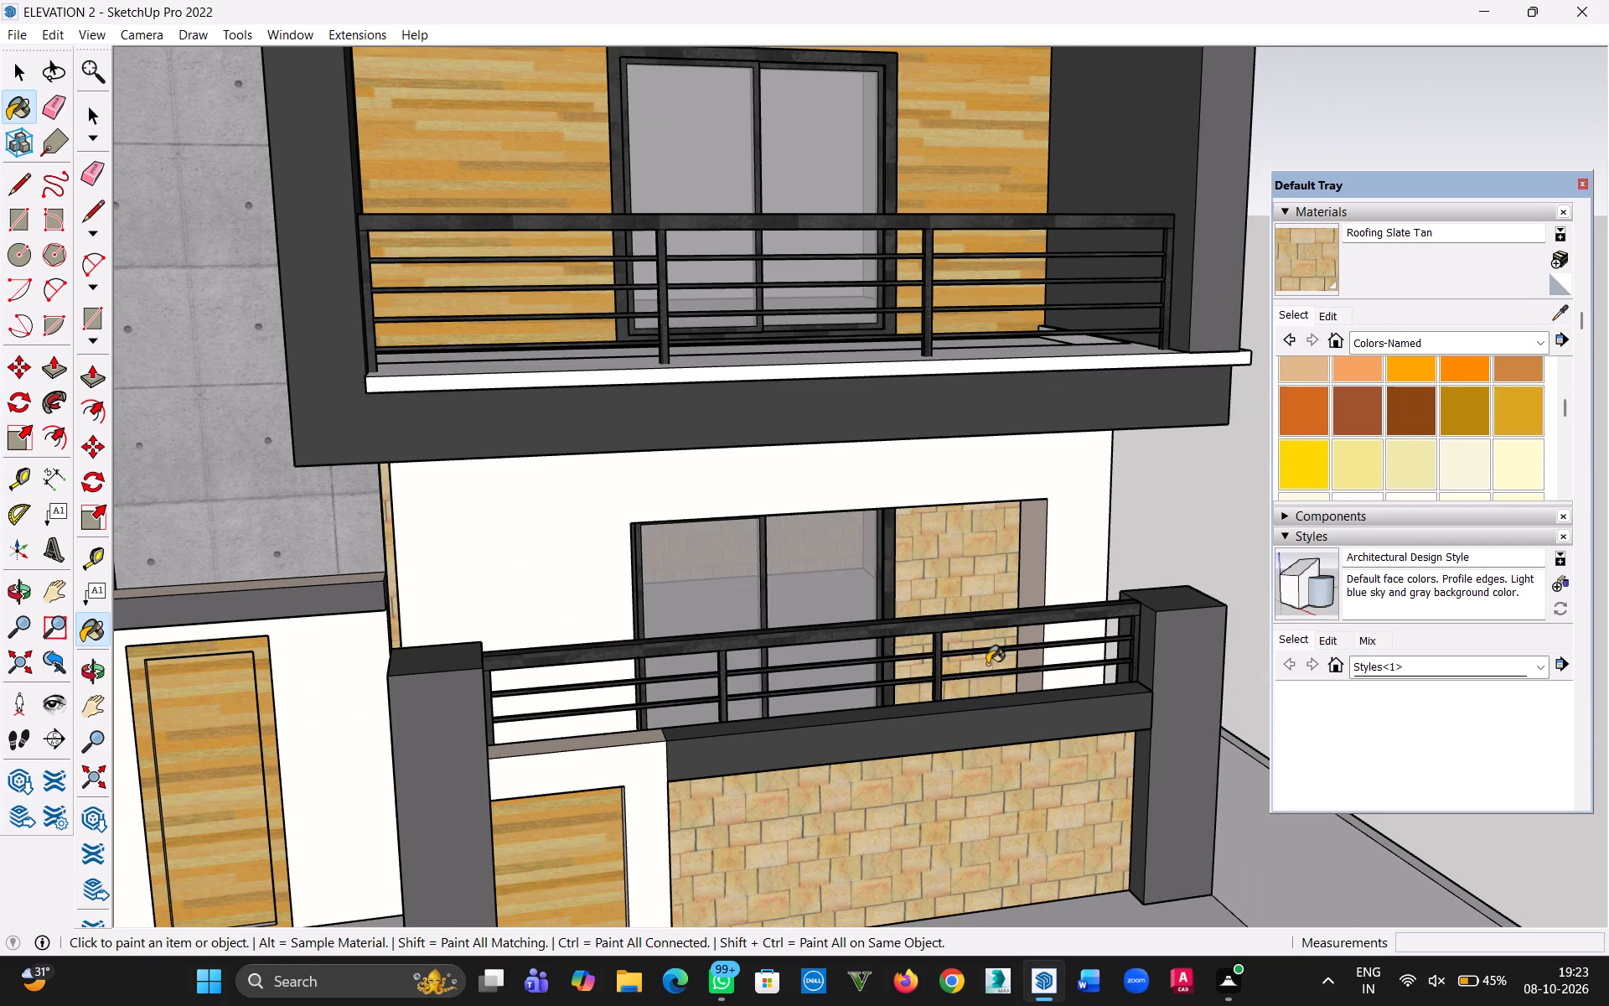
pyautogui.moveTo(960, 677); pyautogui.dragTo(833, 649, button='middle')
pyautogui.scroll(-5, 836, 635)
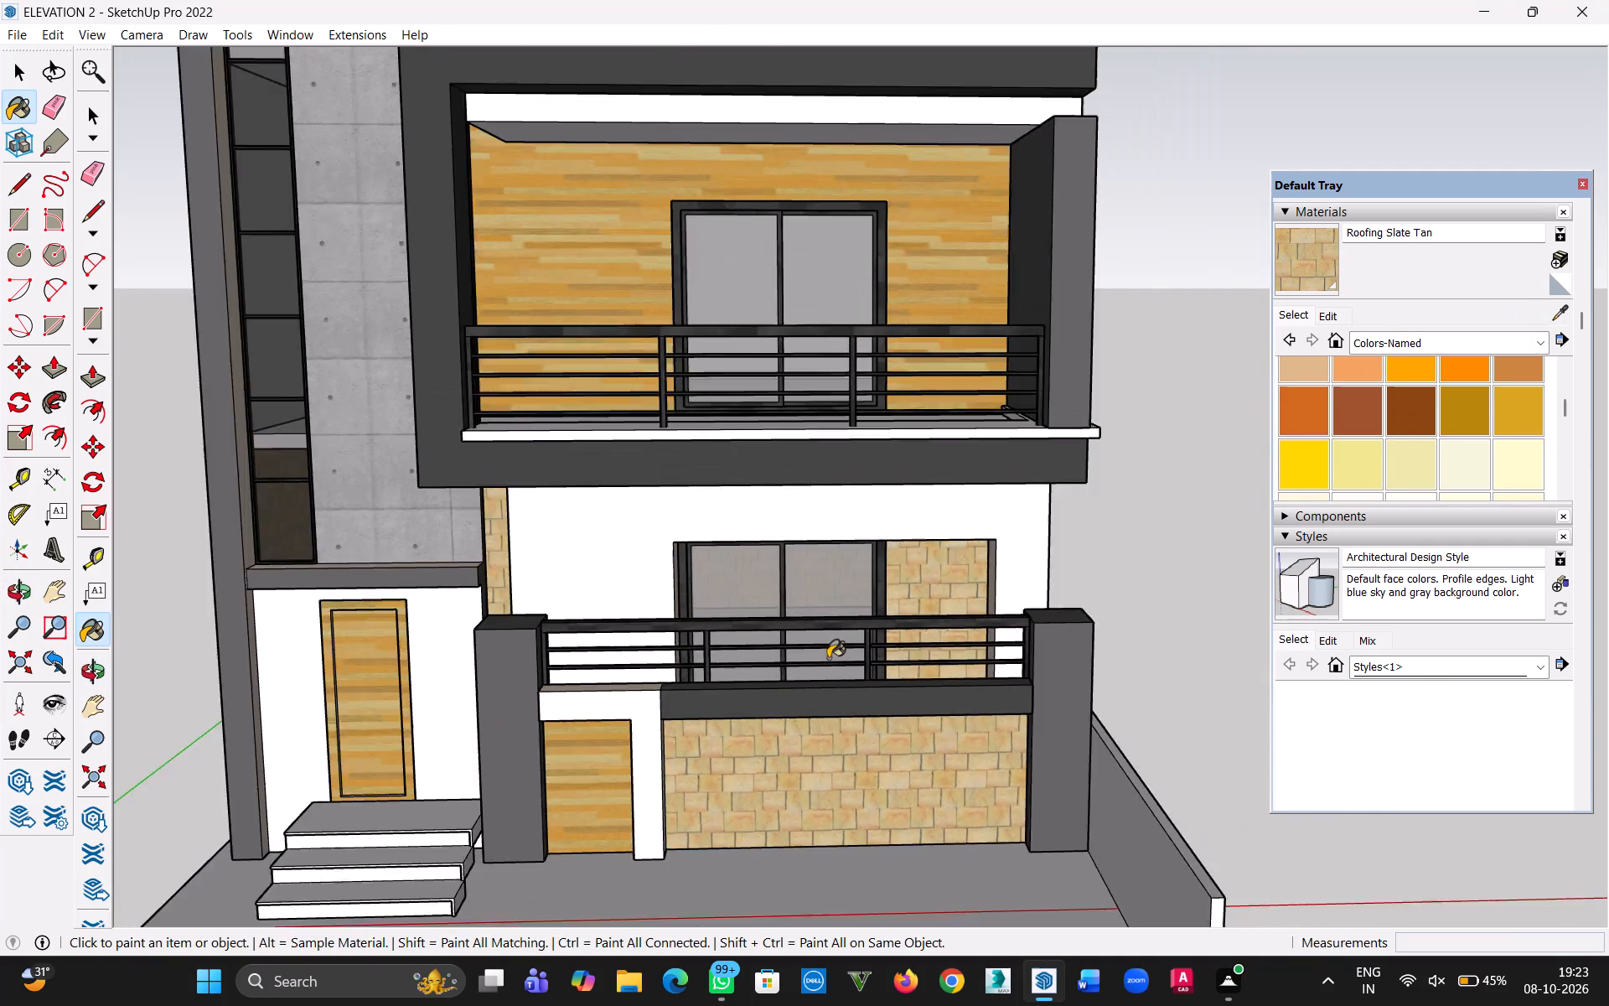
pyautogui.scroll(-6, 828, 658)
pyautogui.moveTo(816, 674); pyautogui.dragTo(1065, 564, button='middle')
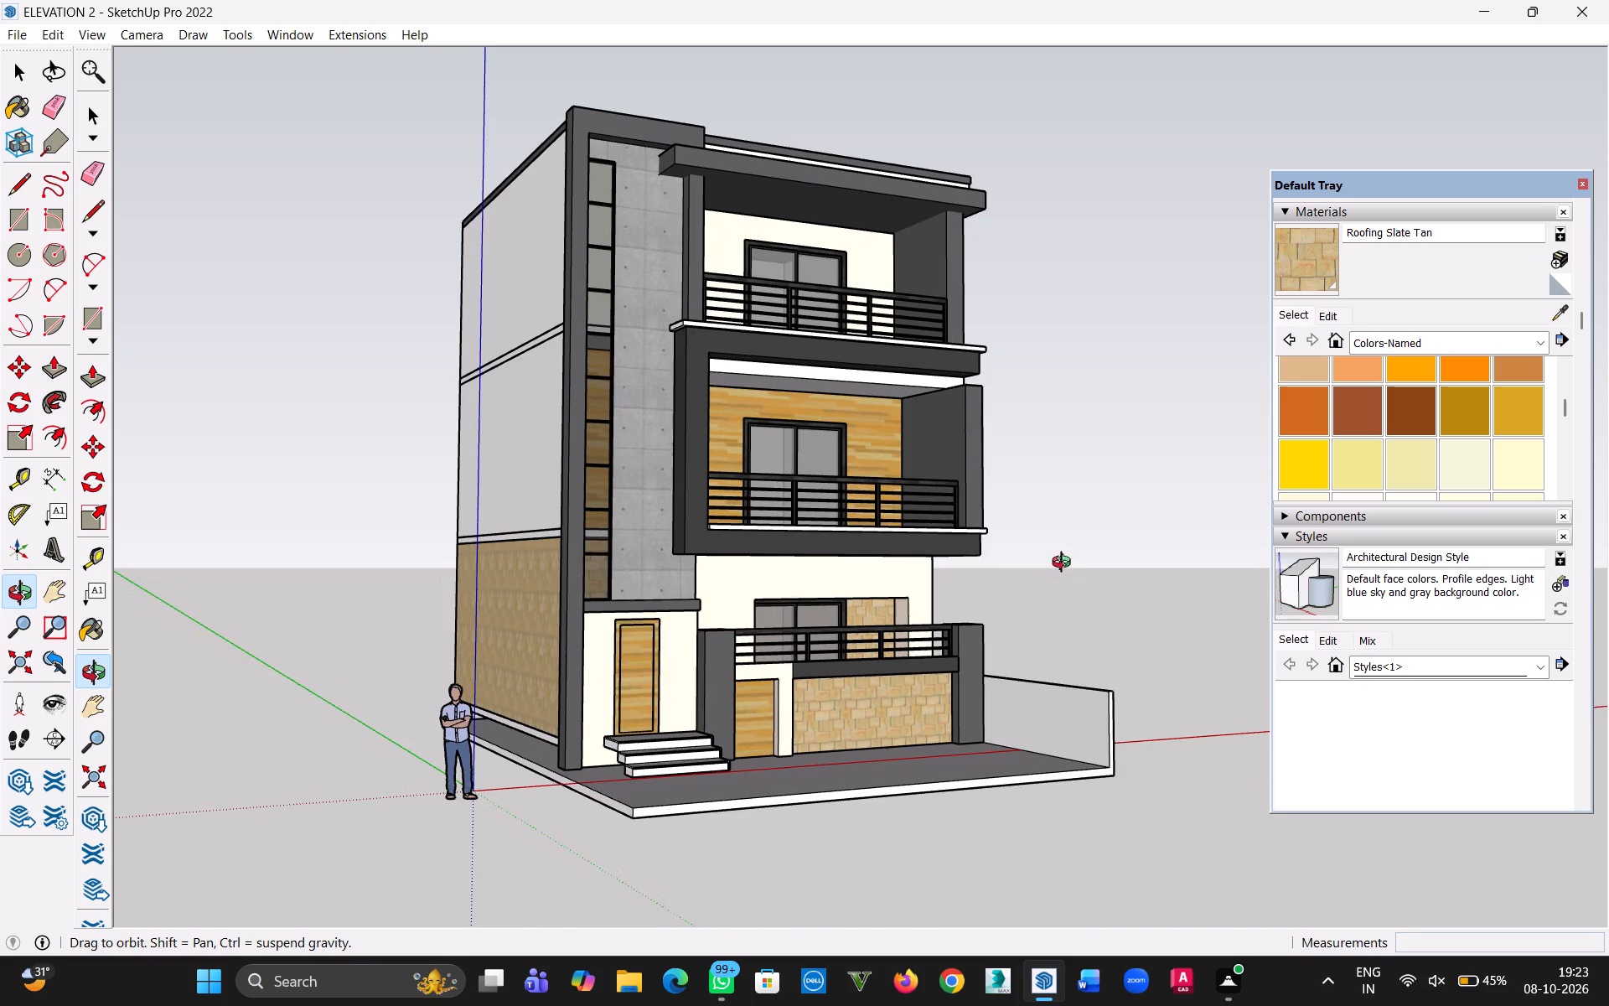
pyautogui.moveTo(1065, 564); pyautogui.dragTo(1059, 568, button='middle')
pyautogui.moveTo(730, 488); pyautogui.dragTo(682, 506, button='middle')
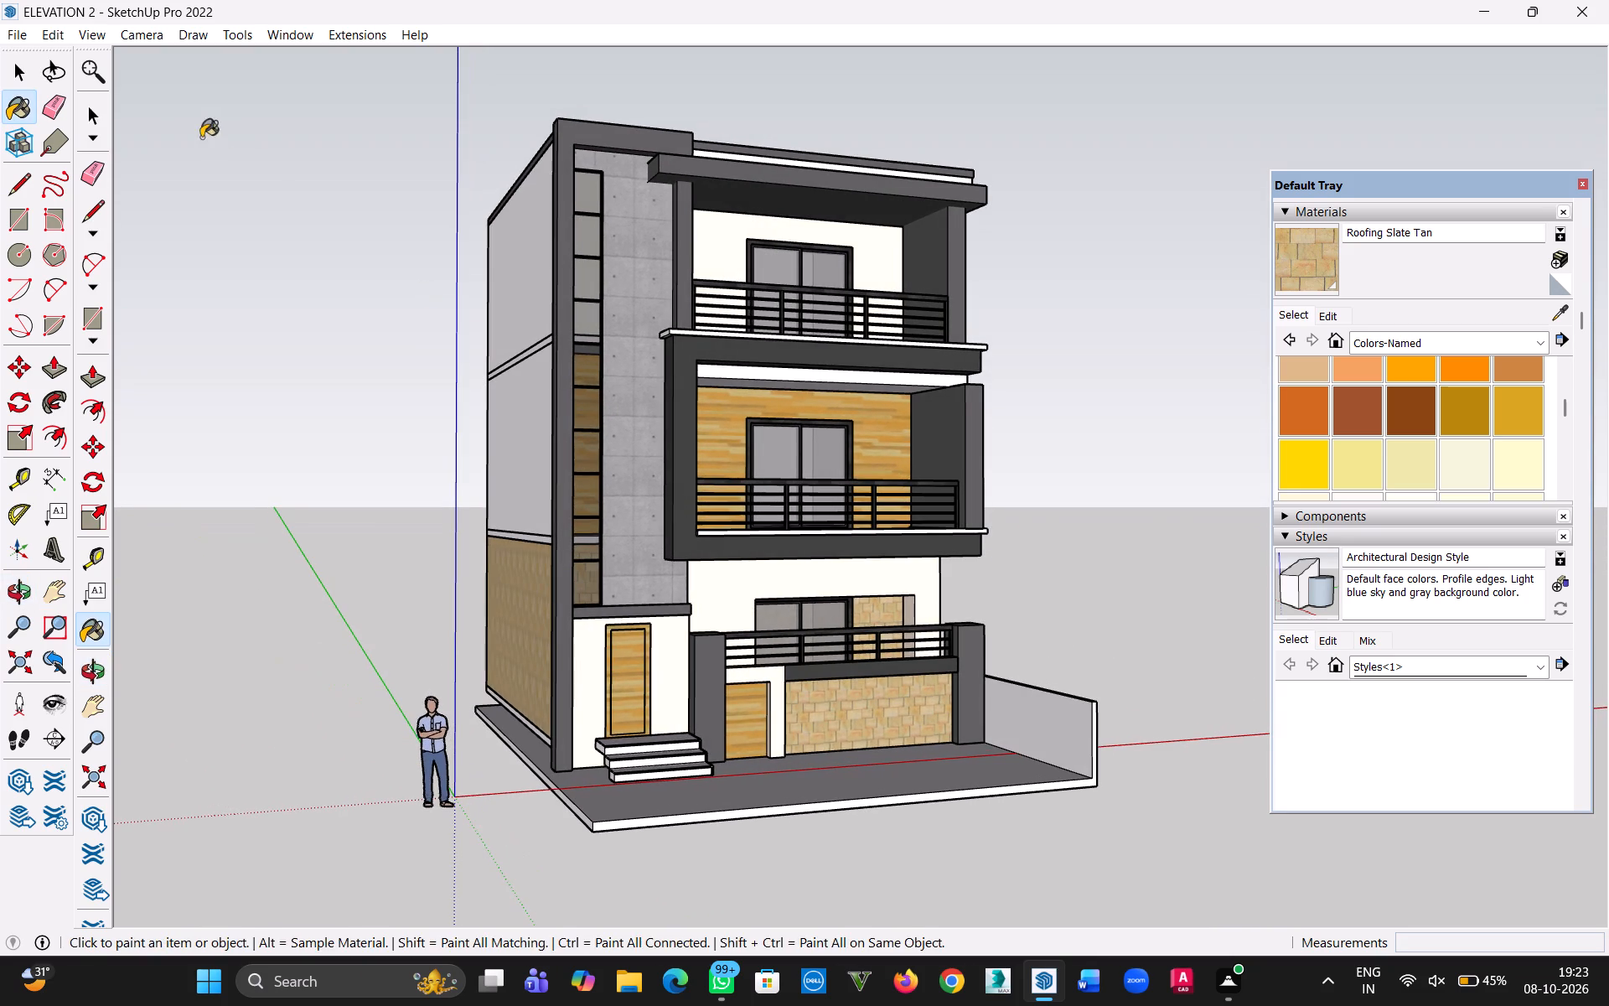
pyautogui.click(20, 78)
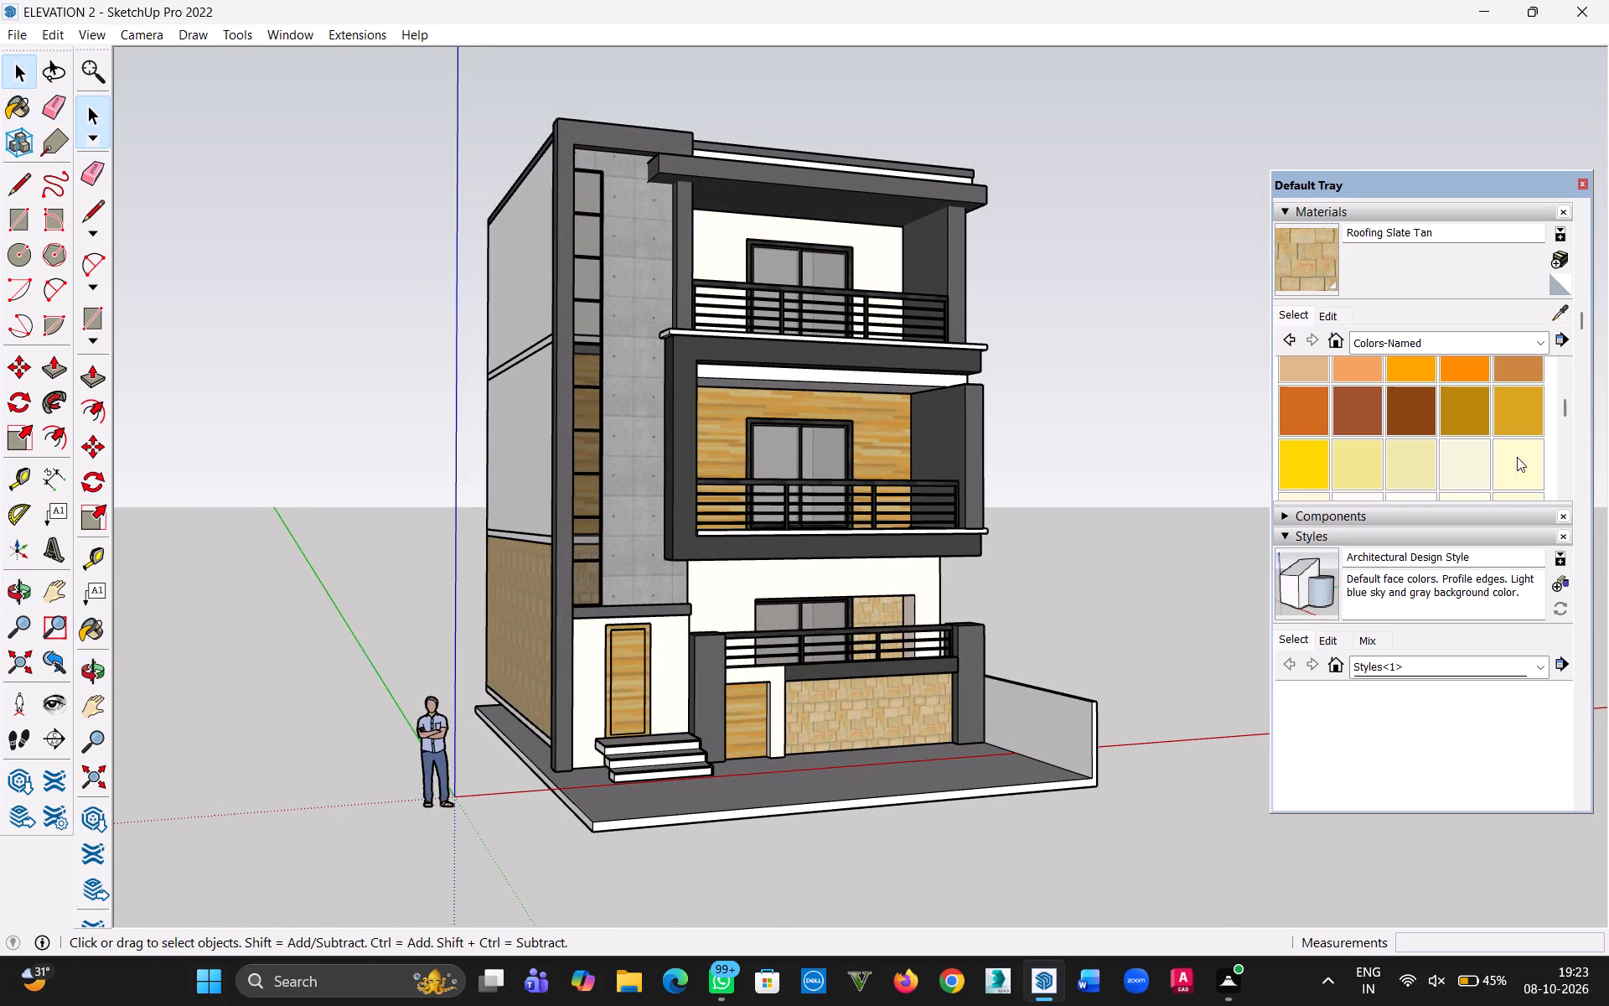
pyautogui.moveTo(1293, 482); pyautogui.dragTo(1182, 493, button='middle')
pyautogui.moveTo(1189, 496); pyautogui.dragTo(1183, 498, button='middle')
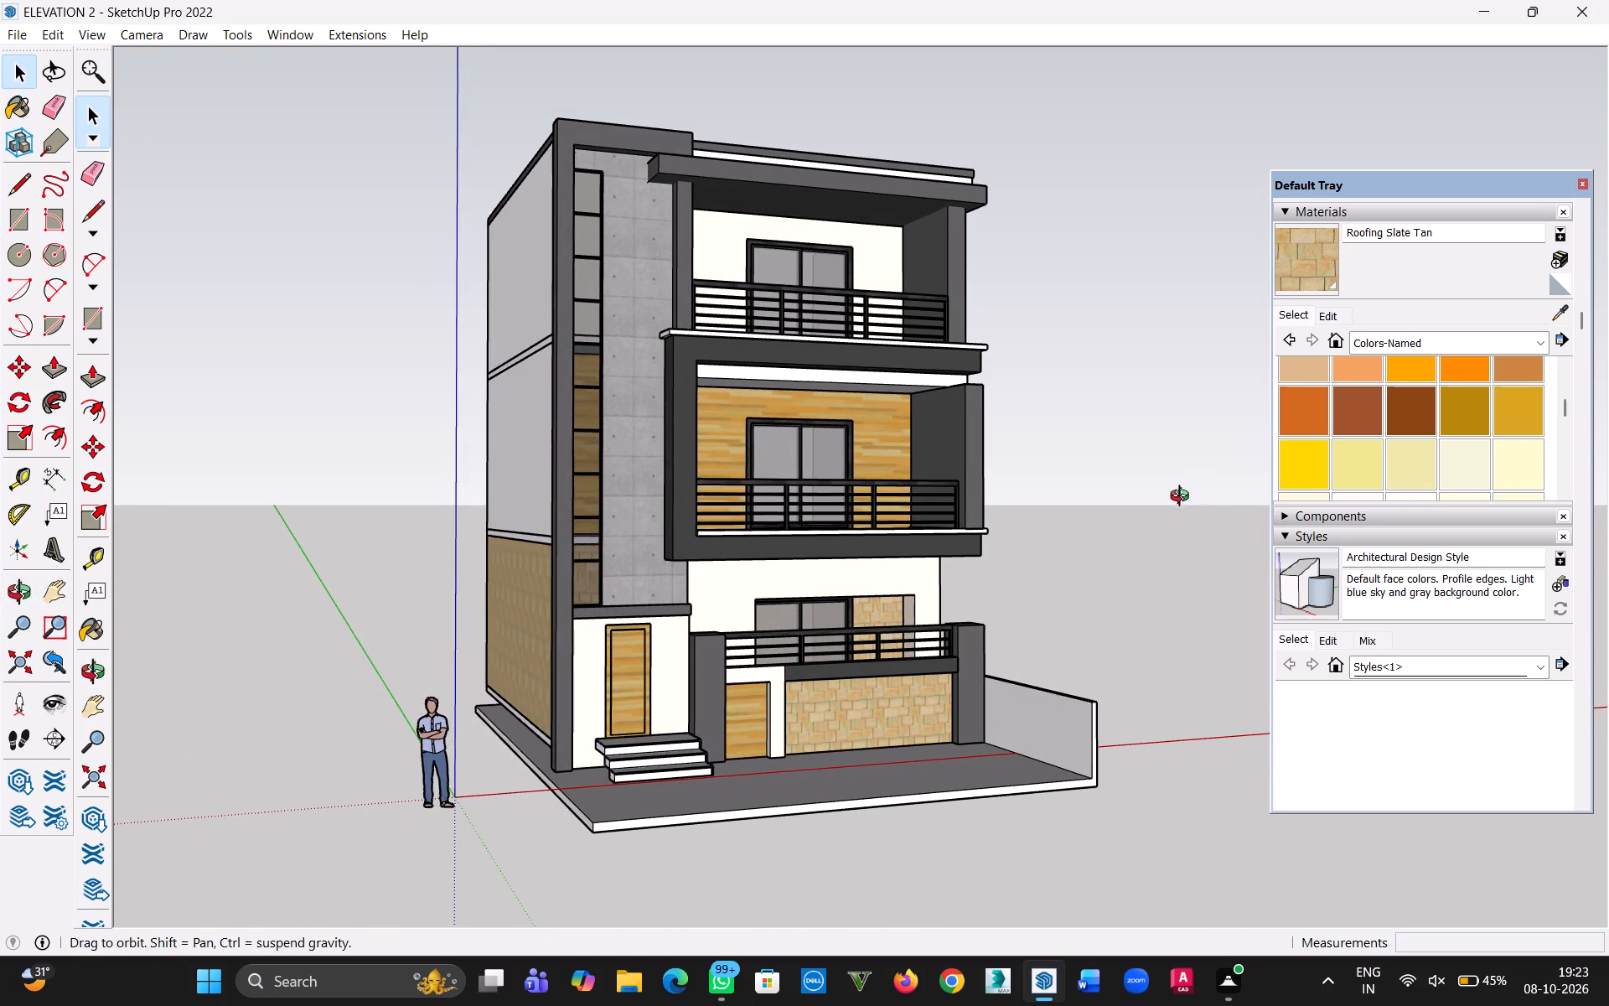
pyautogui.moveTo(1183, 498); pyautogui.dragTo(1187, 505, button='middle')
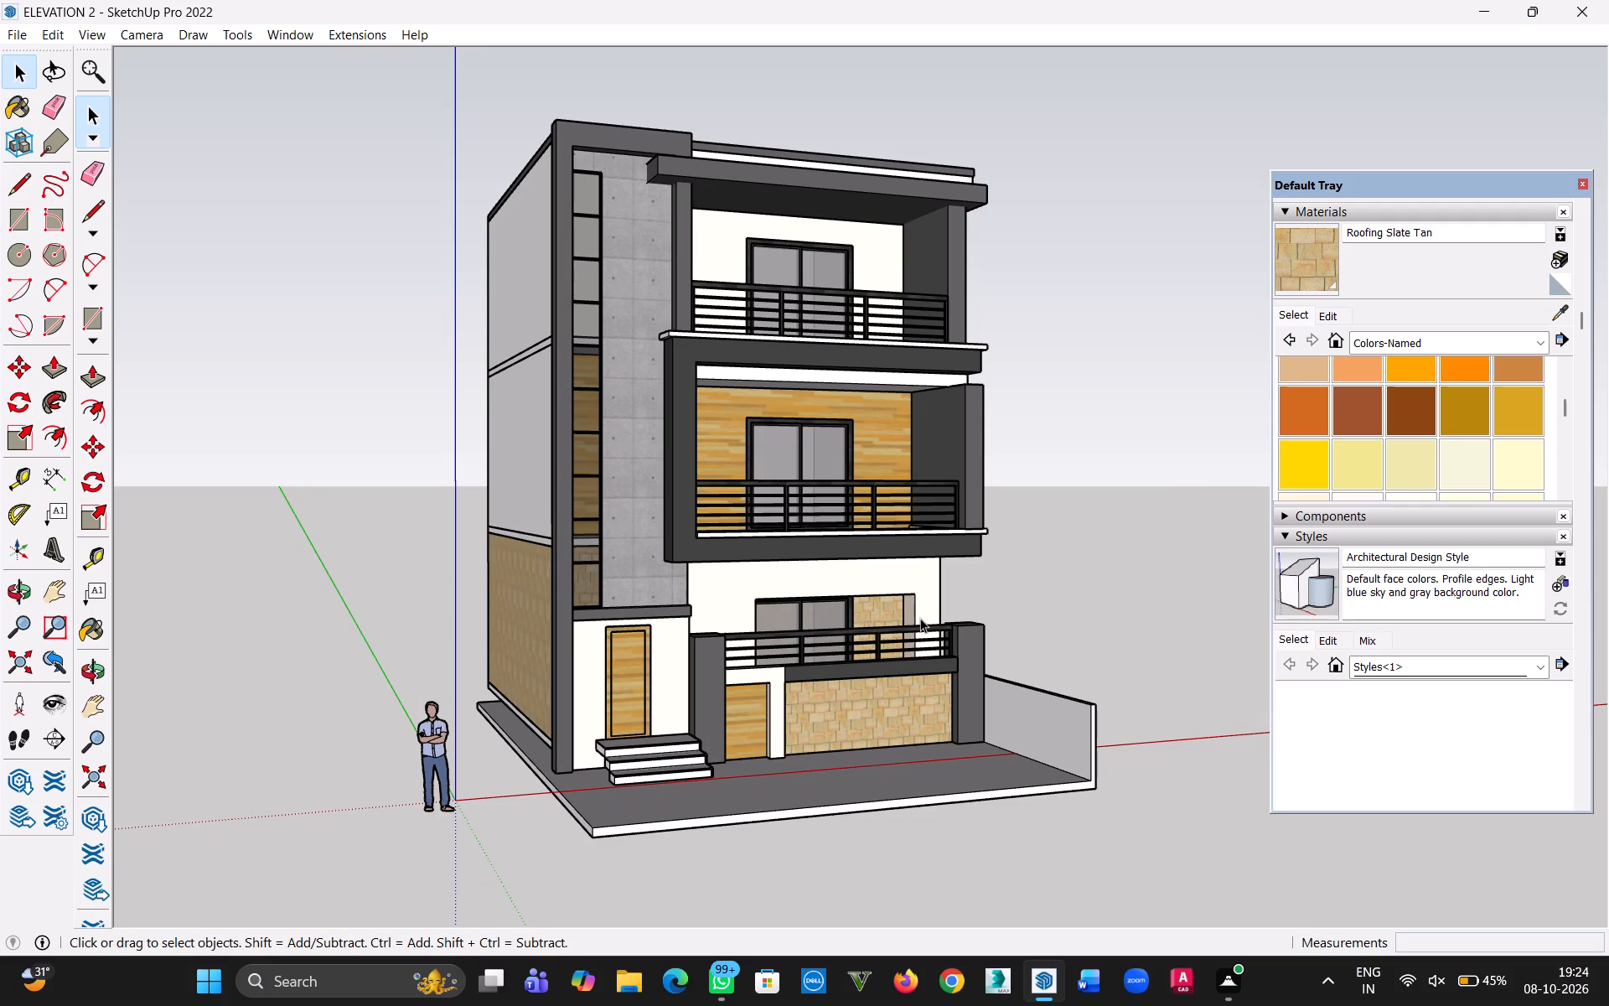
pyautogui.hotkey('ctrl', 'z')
# Open the ground-floor wall group and paint only the wall face beside the sliding door with Roofing Slate Tan.
pyautogui.doubleClick(879, 613)
pyautogui.click(879, 613)
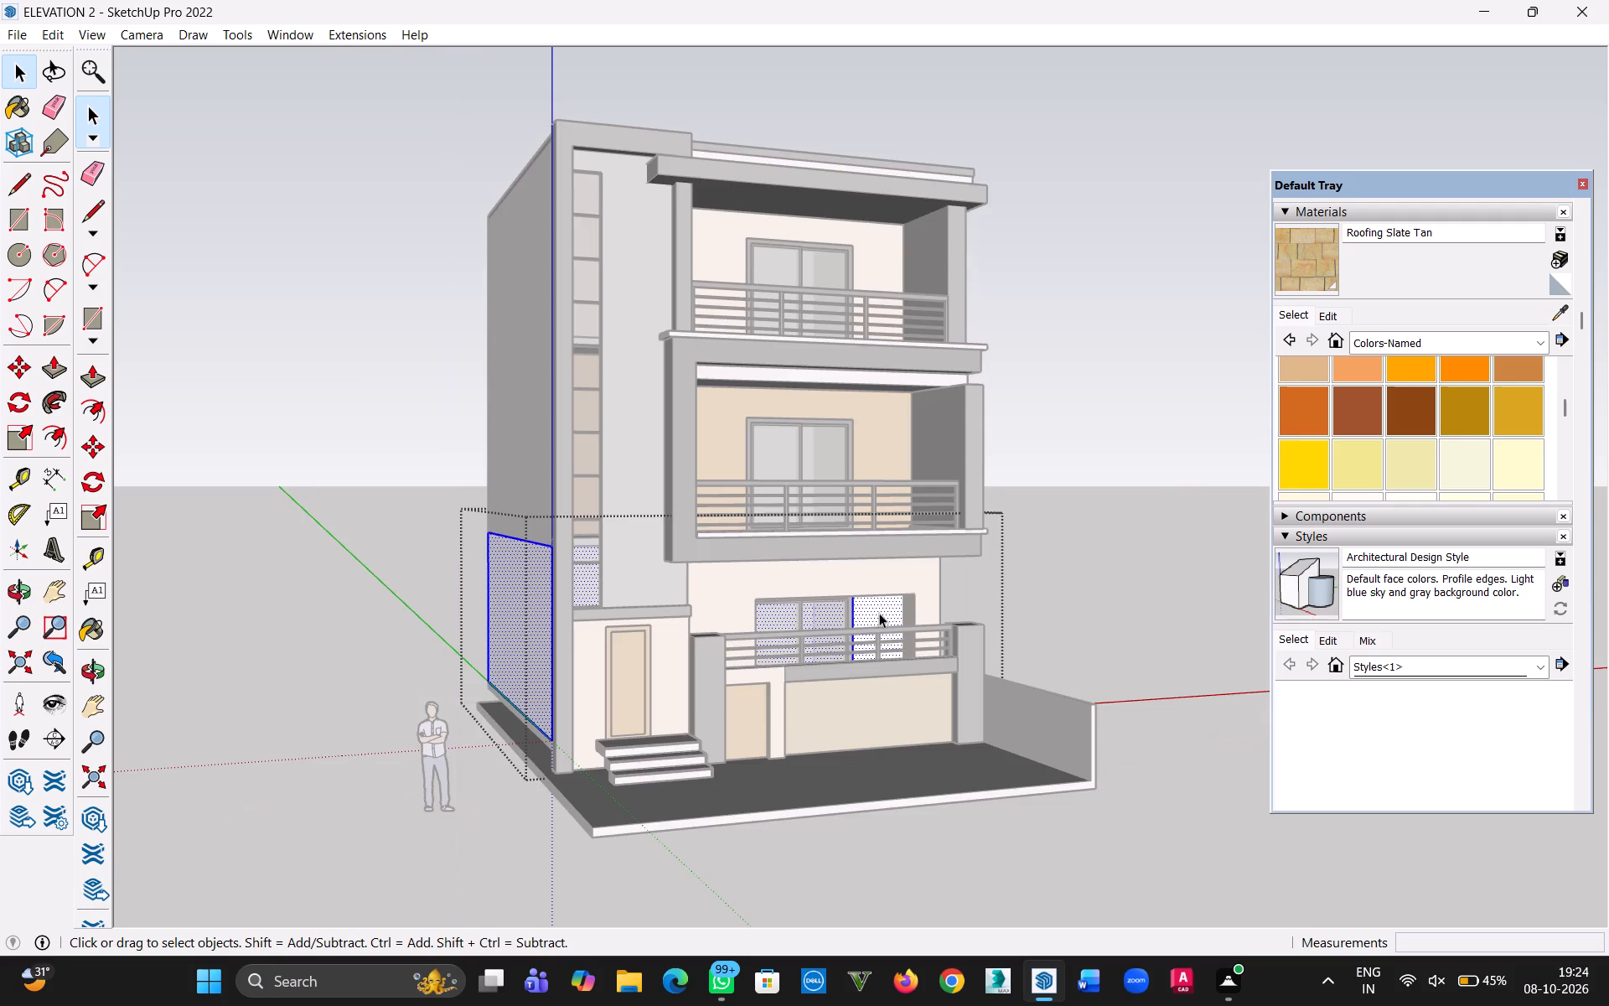
pyautogui.click(872, 615)
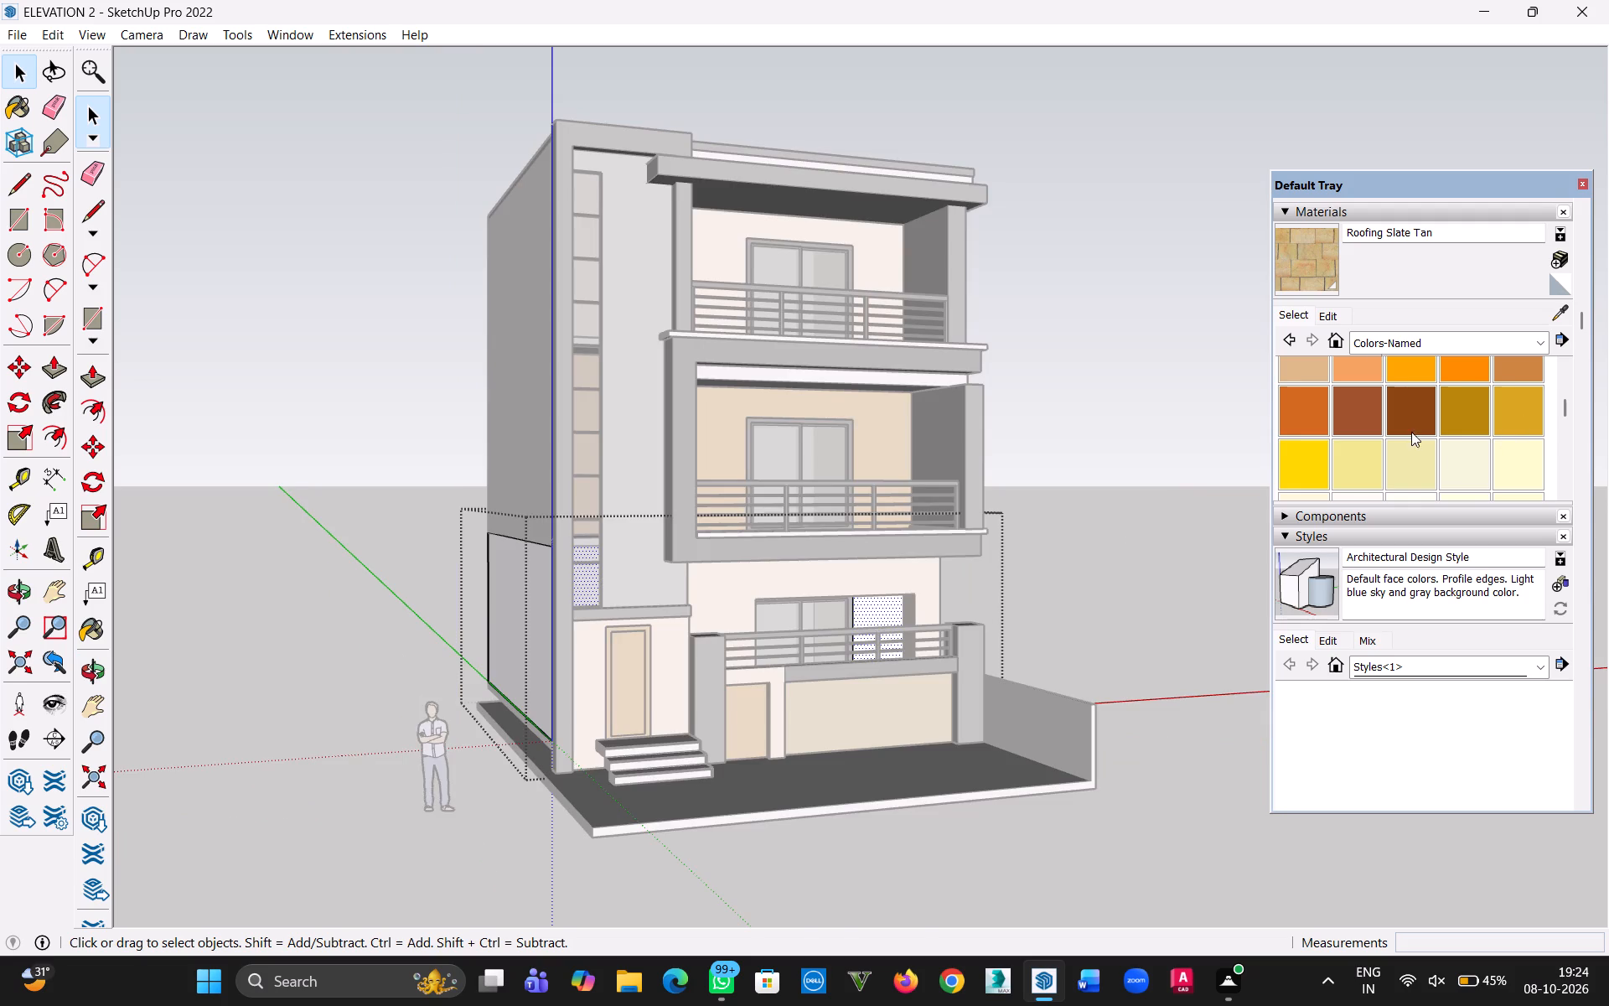
pyautogui.click(1313, 256)
pyautogui.click(882, 613)
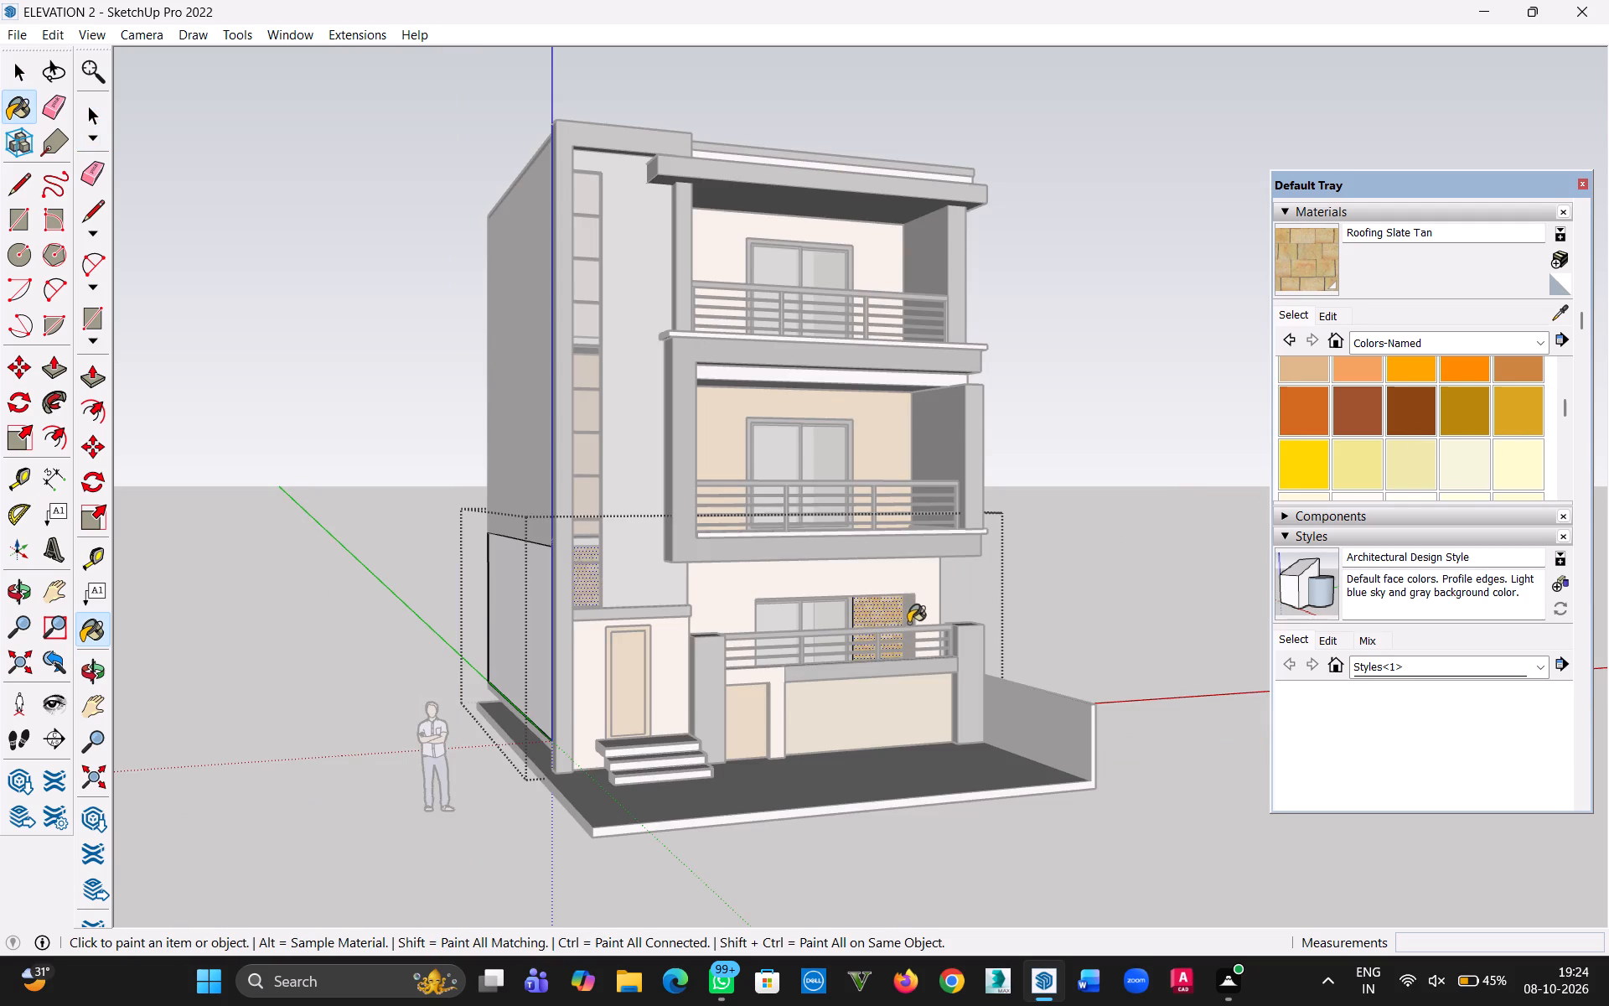
pyautogui.press('Escape')
pyautogui.click(16, 72)
pyautogui.click(249, 247)
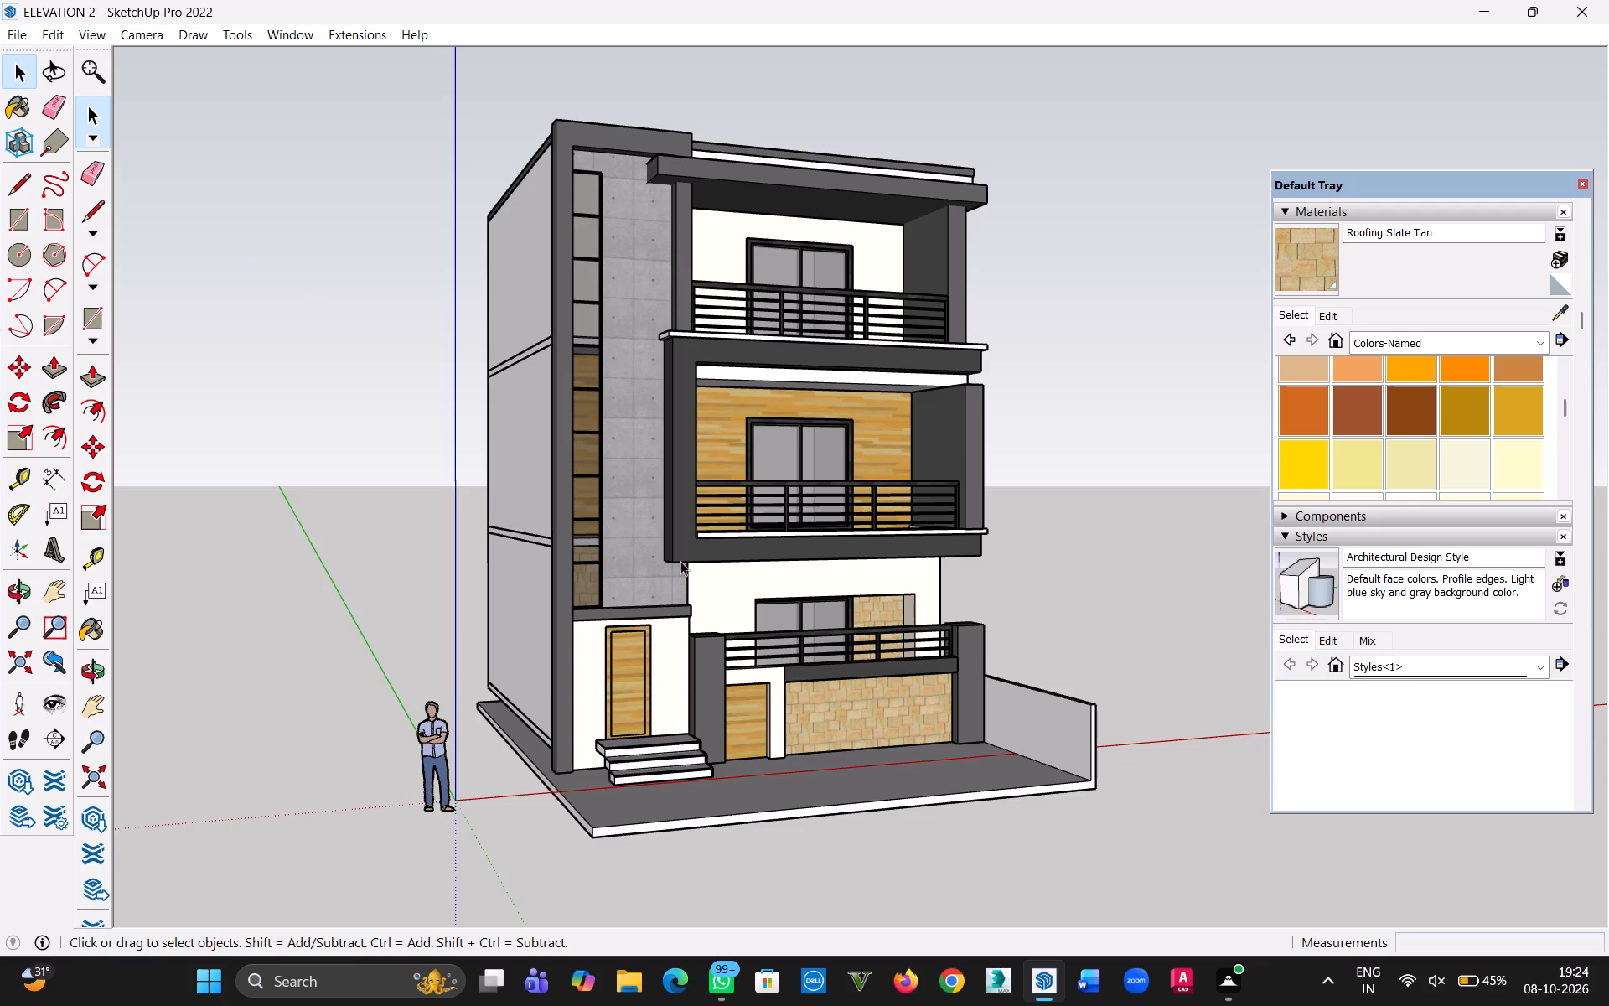
# Paint the ground-floor wall around the entrance door with 0057_DarkKhaki from the Colors-Named collection.
pyautogui.moveTo(839, 589); pyautogui.dragTo(823, 631, button='middle')
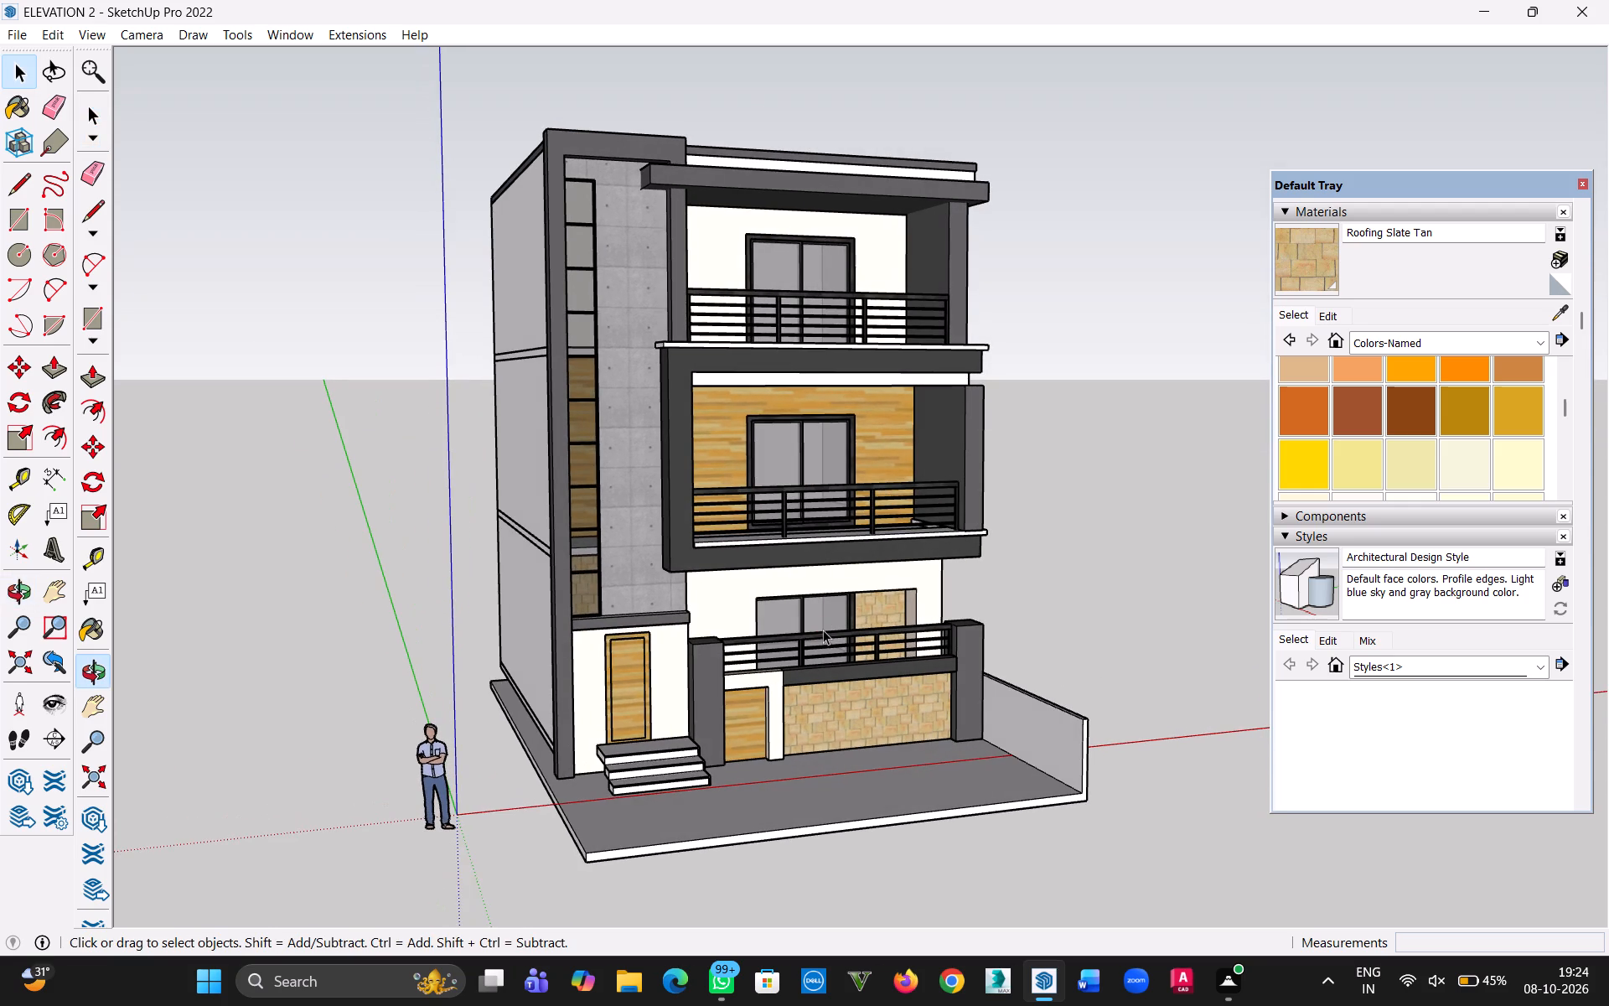
pyautogui.scroll(5, 537, 661)
pyautogui.moveTo(800, 749); pyautogui.dragTo(838, 676, button='middle')
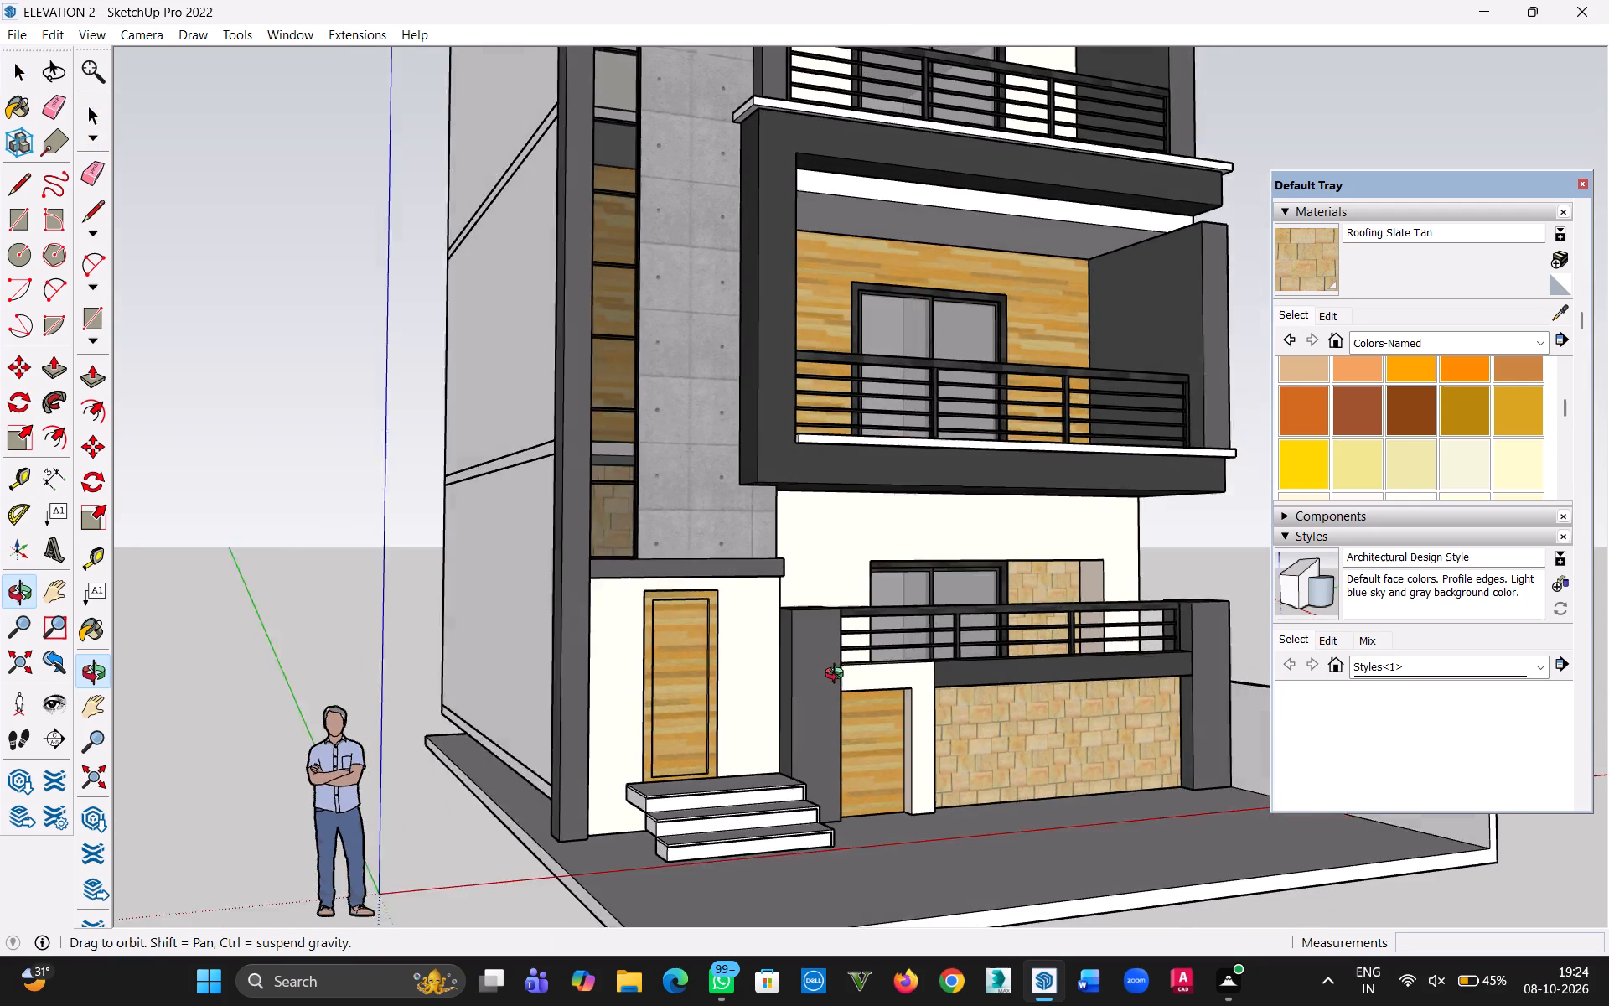
pyautogui.moveTo(838, 676); pyautogui.dragTo(802, 717, button='middle')
pyautogui.scroll(-2, 1399, 455)
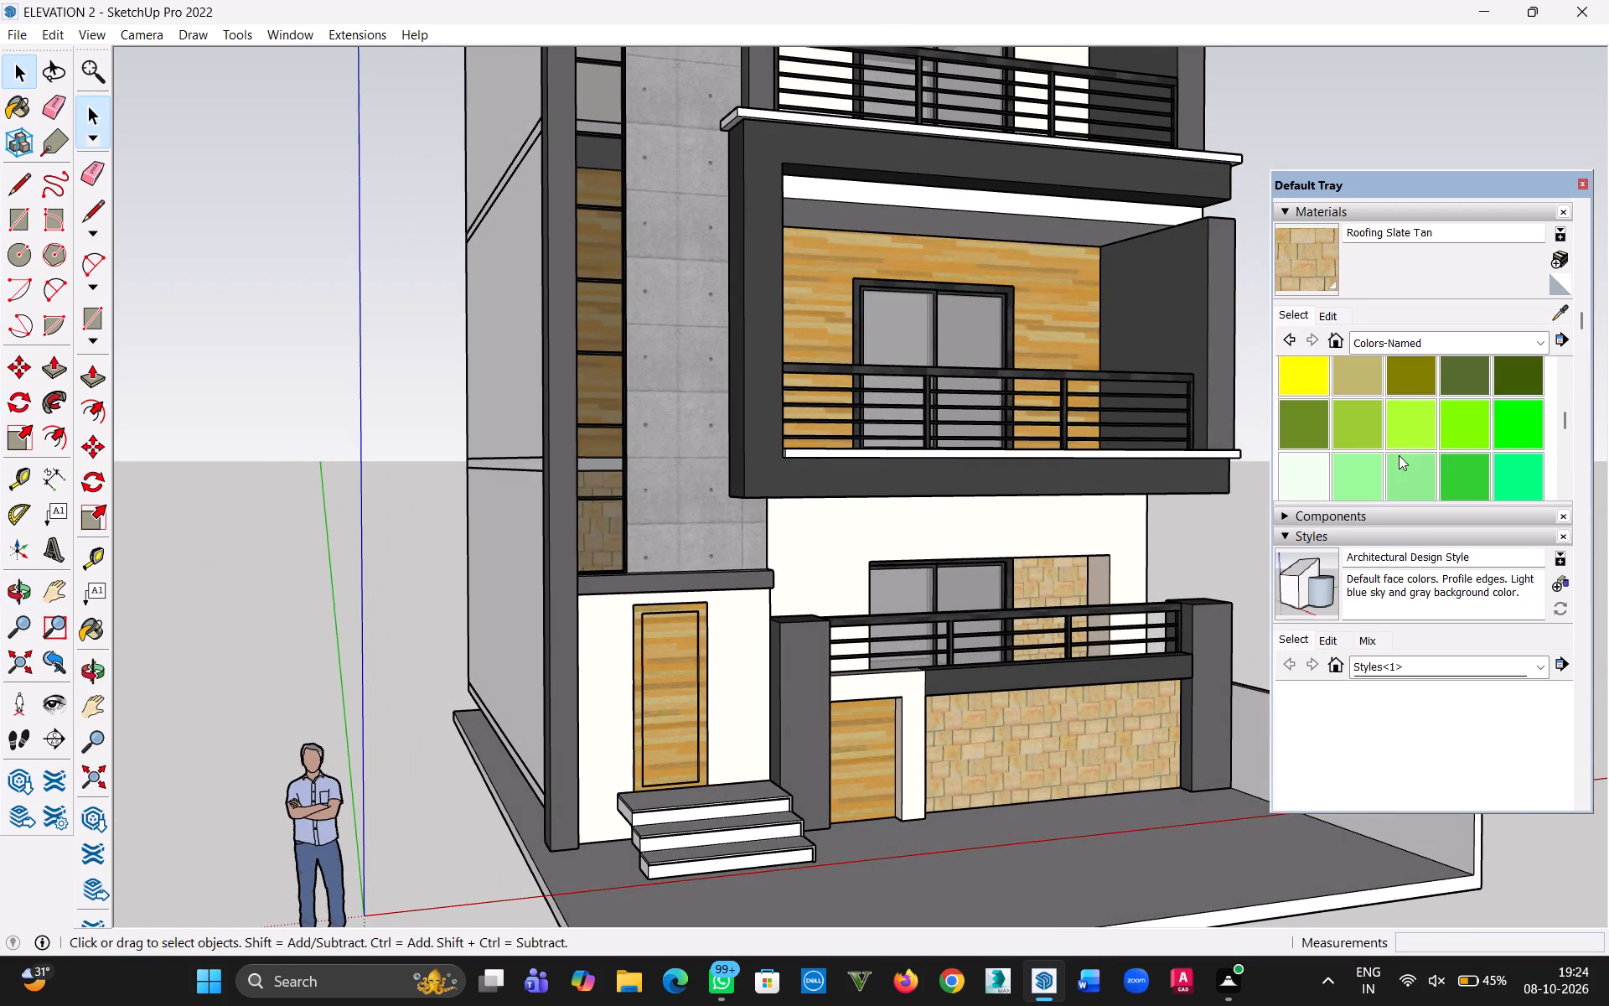
pyautogui.click(1341, 375)
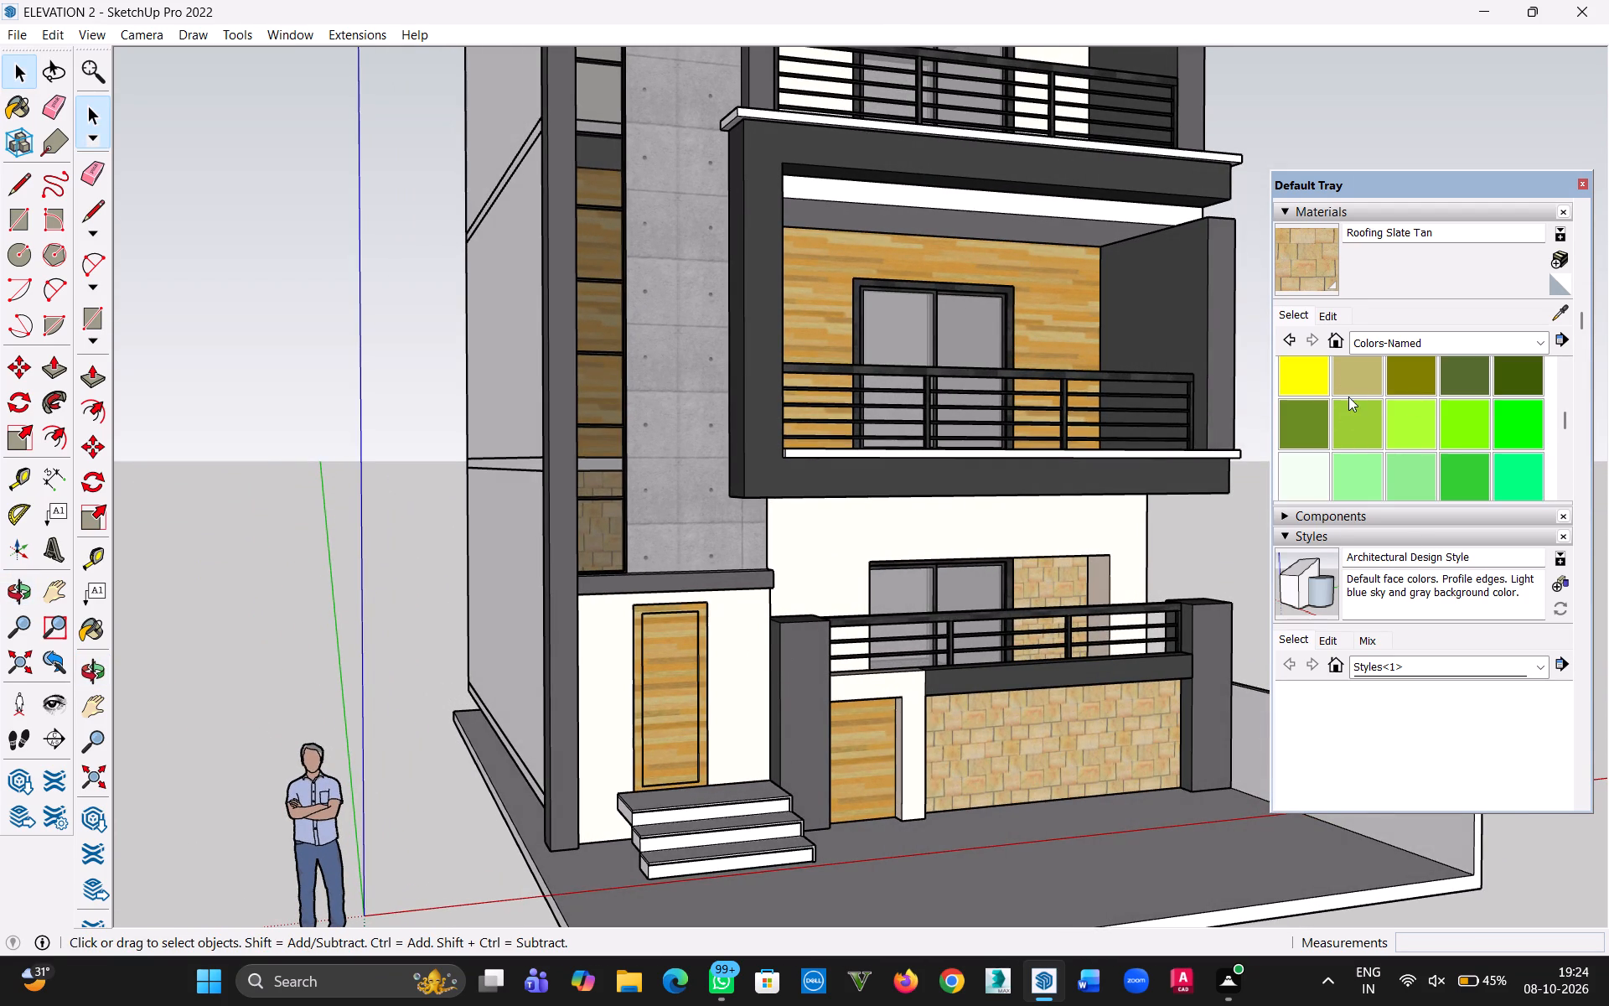
pyautogui.click(1354, 380)
pyautogui.click(743, 668)
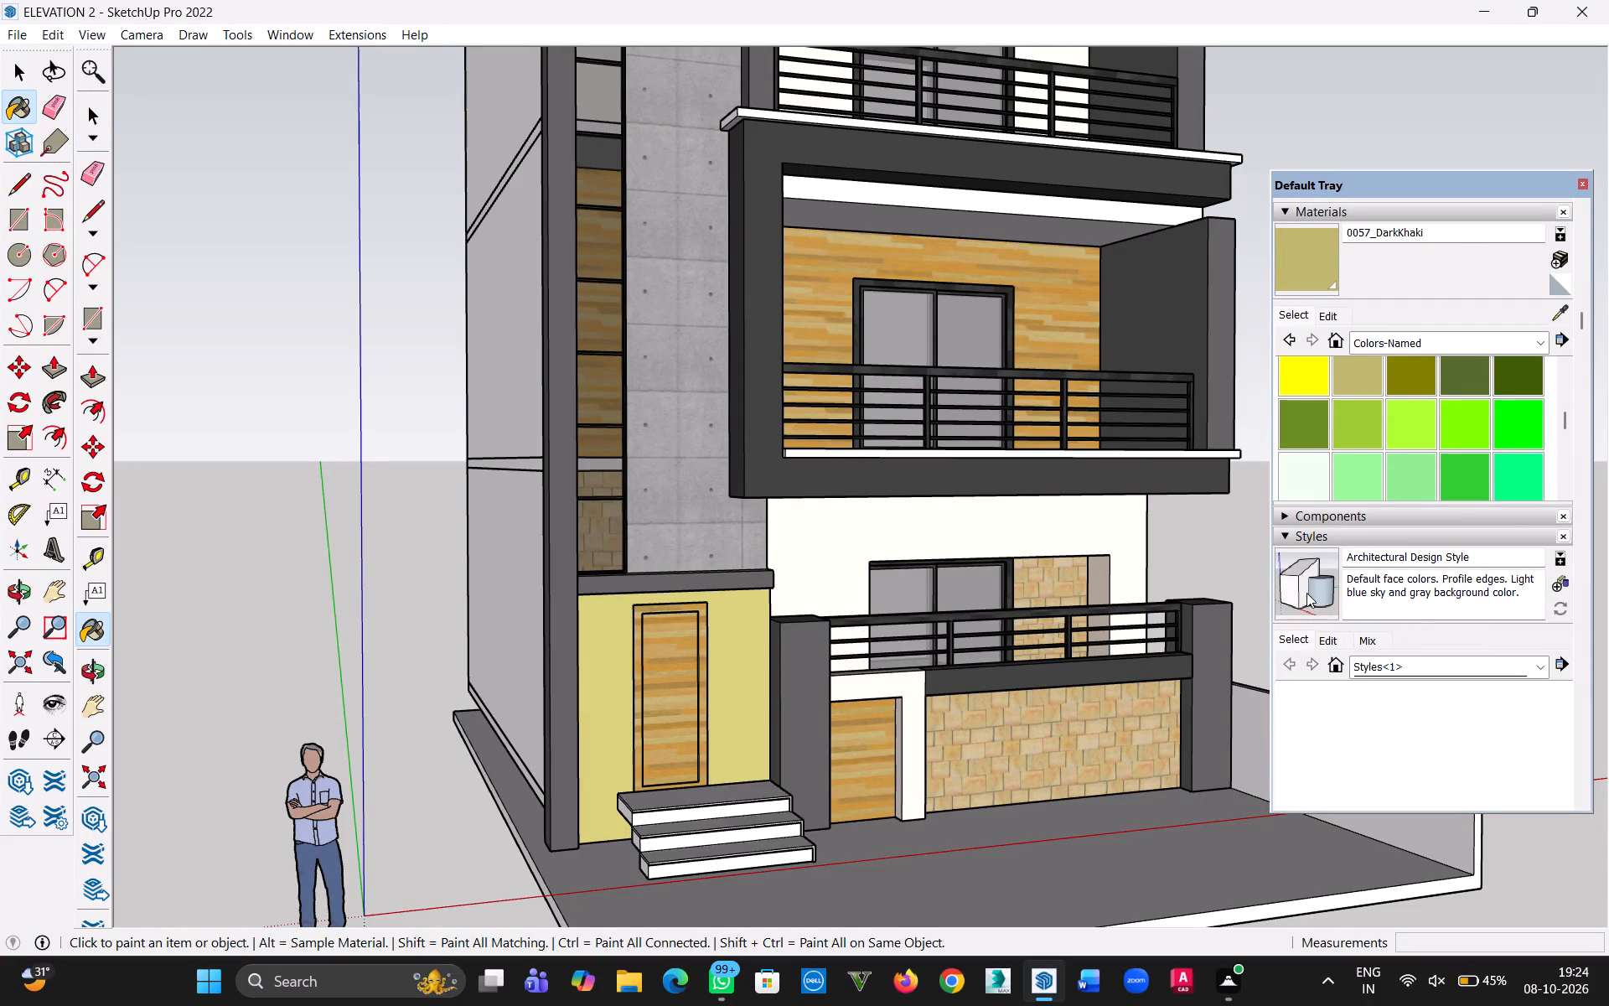
# Paint the entrance wall and the ground-floor wall around the sliding door with Fabric Linen from the Carpet, Fabrics, Leathers, Textiles and Wallpaper collection.
pyautogui.scroll(-2, 1306, 598)
pyautogui.scroll(4, 1425, 440)
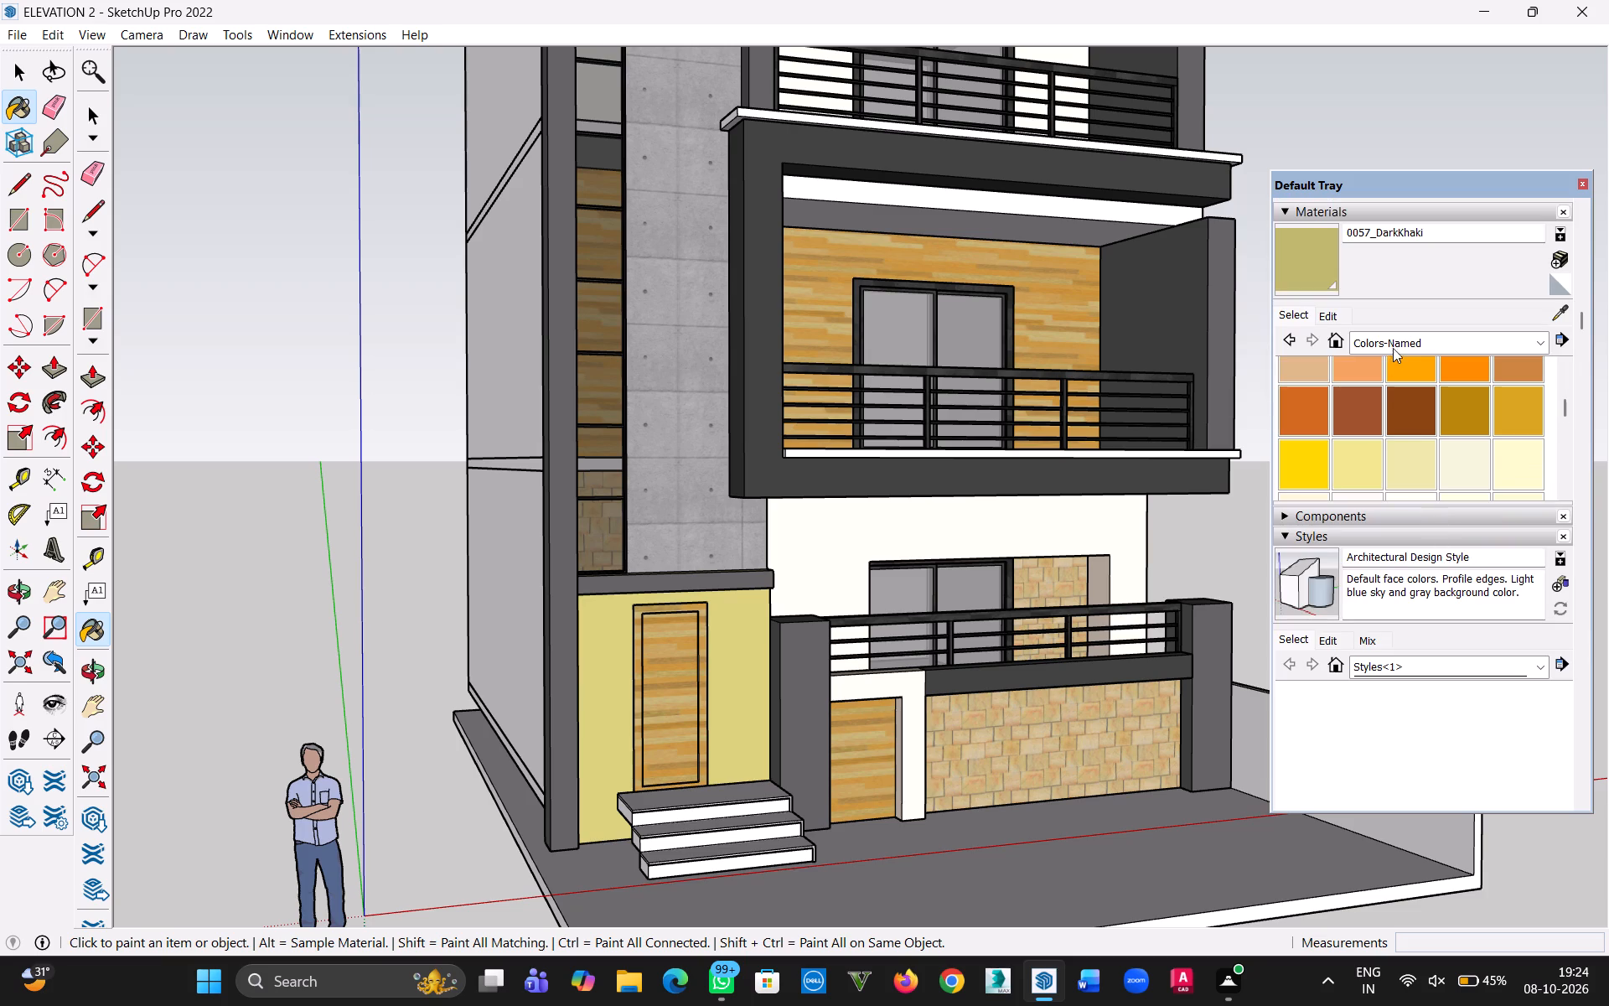
pyautogui.click(1427, 341)
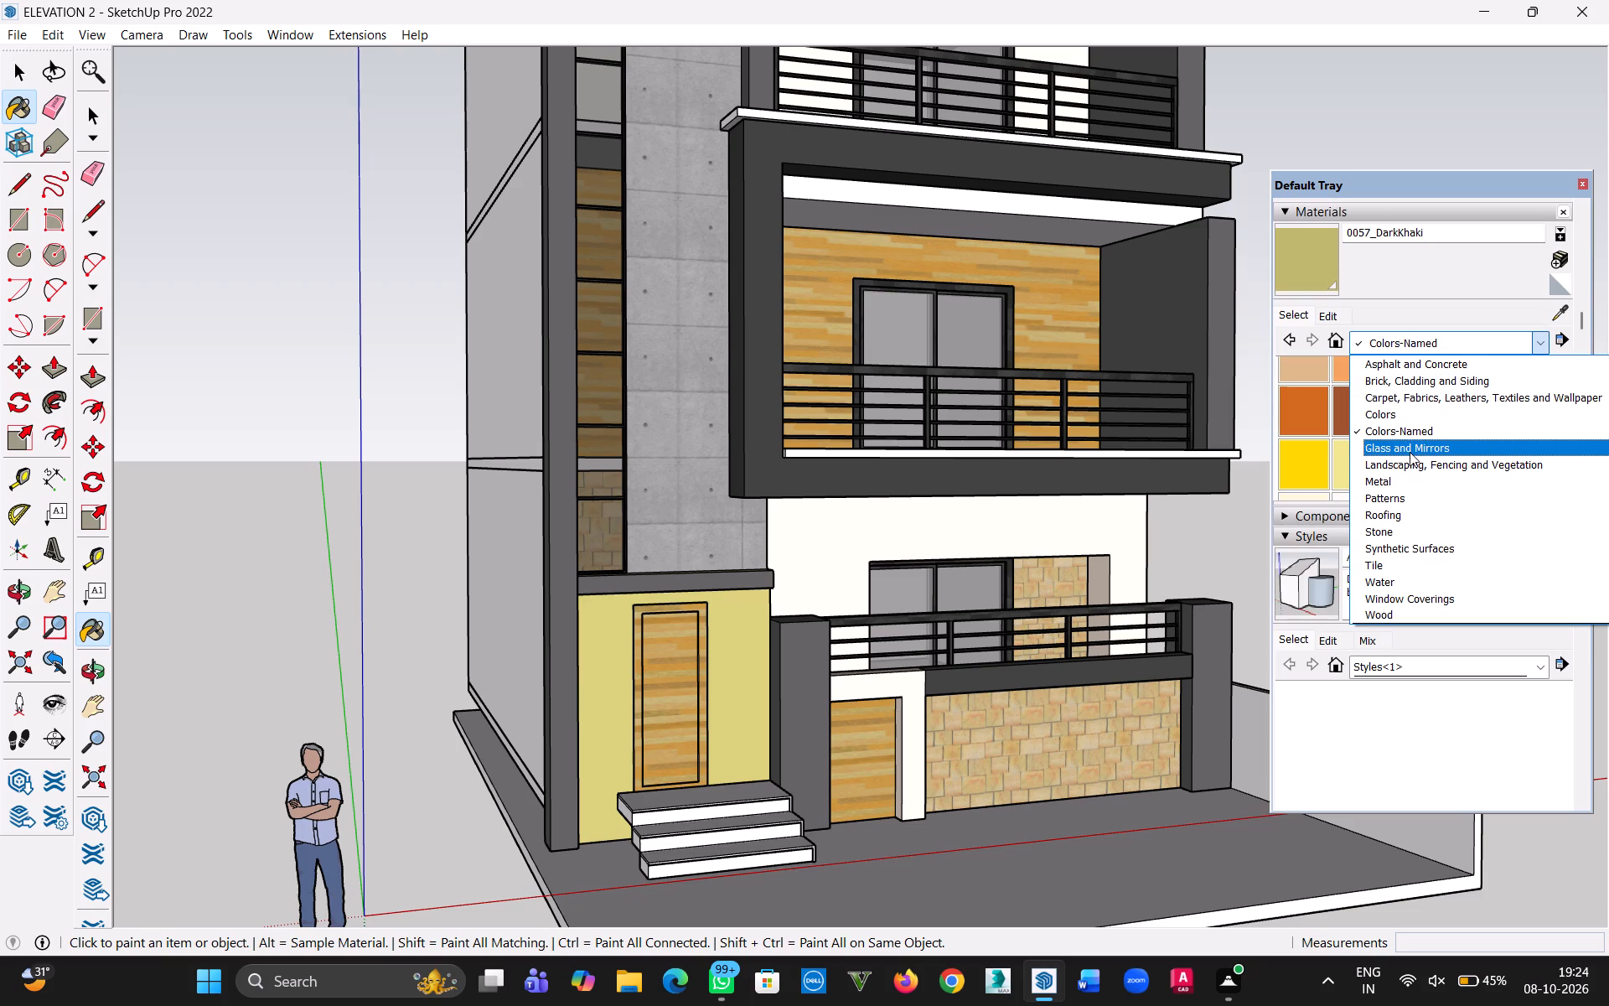
pyautogui.click(1401, 398)
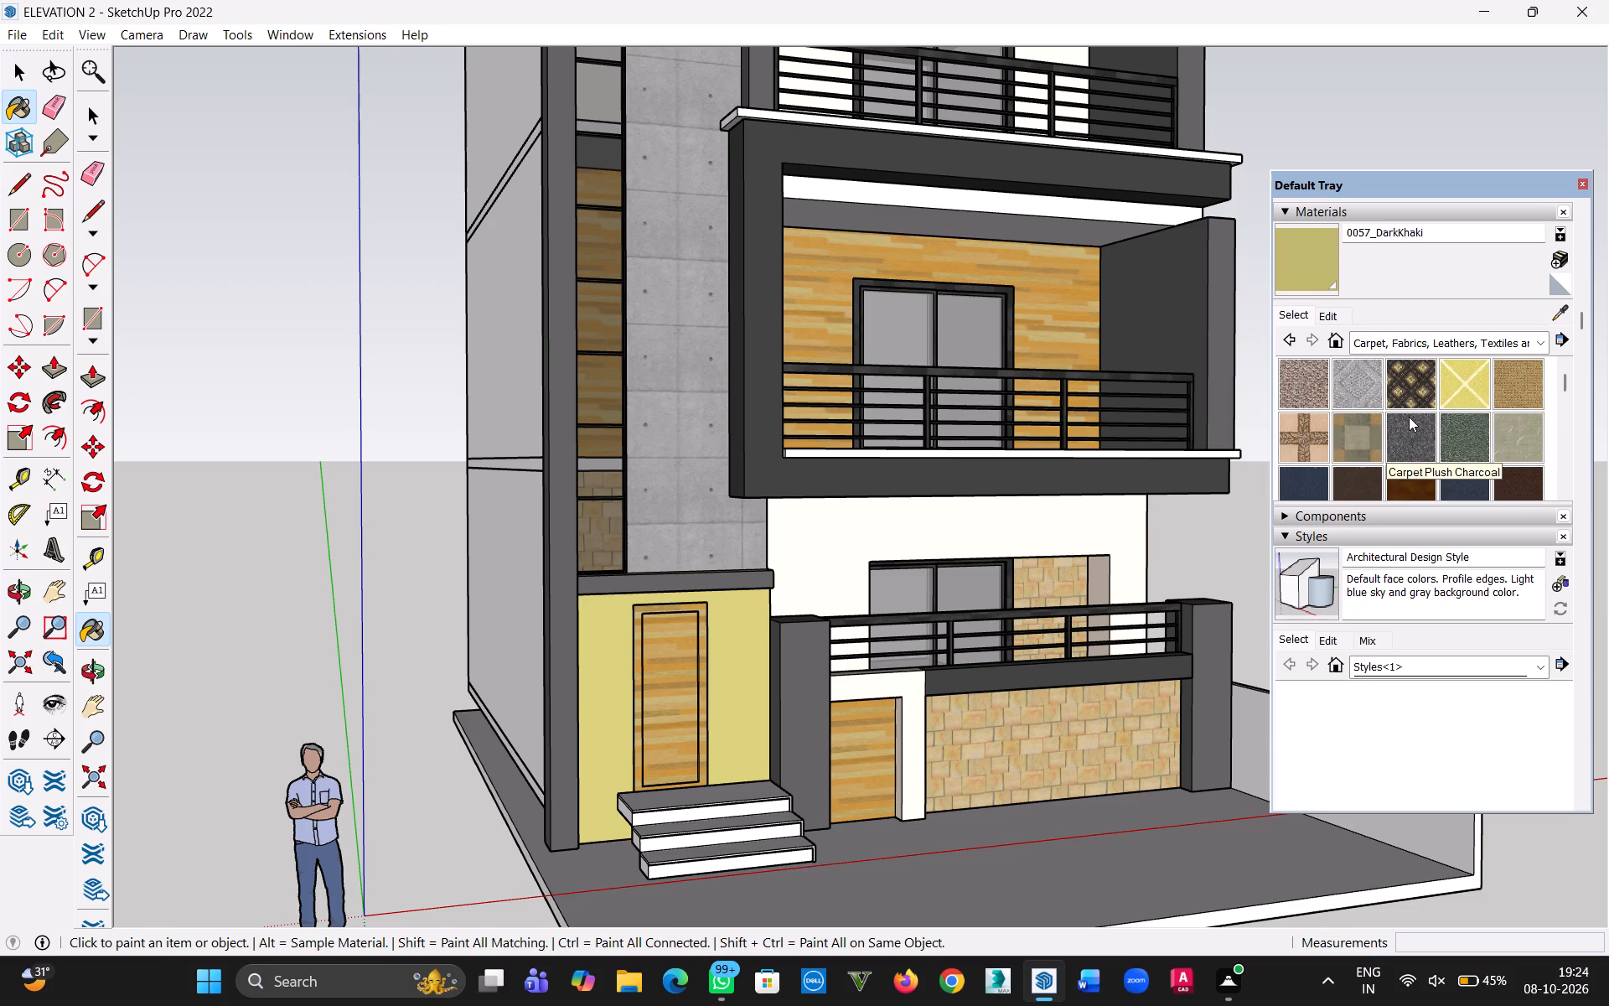
pyautogui.scroll(-4, 1424, 440)
pyautogui.scroll(3, 1425, 441)
pyautogui.click(1524, 439)
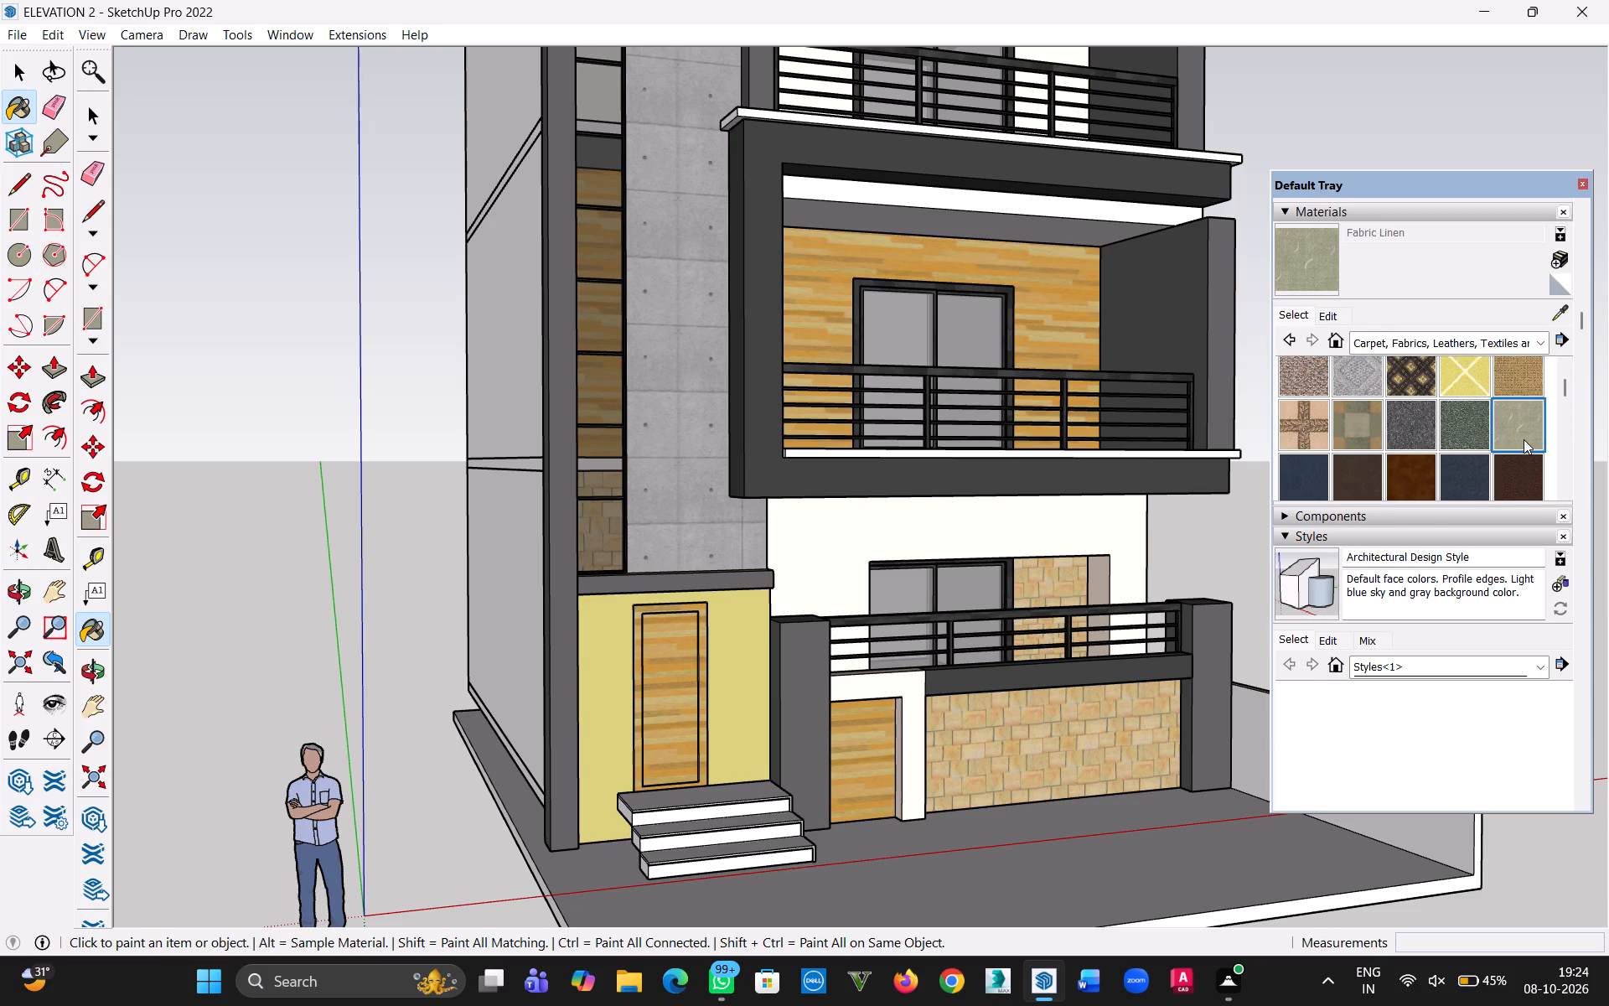
pyautogui.click(737, 646)
pyautogui.scroll(1, 824, 657)
pyautogui.moveTo(823, 666); pyautogui.dragTo(815, 713, button='middle')
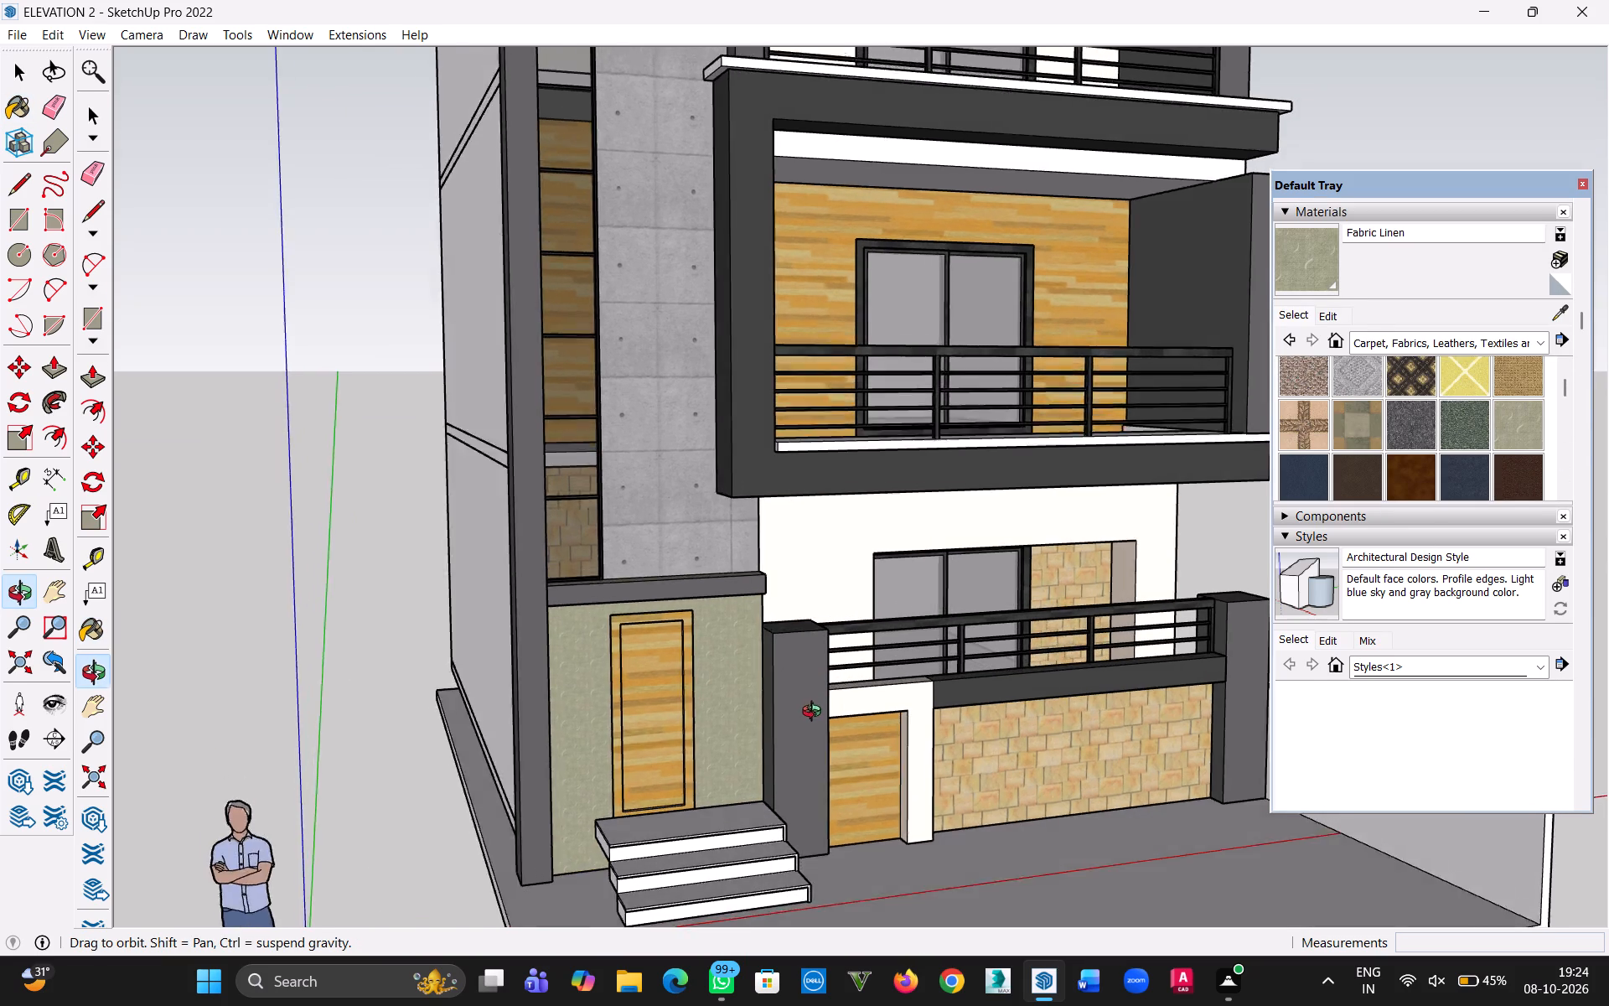
pyautogui.moveTo(815, 713); pyautogui.dragTo(766, 775, button='middle')
pyautogui.click(813, 611)
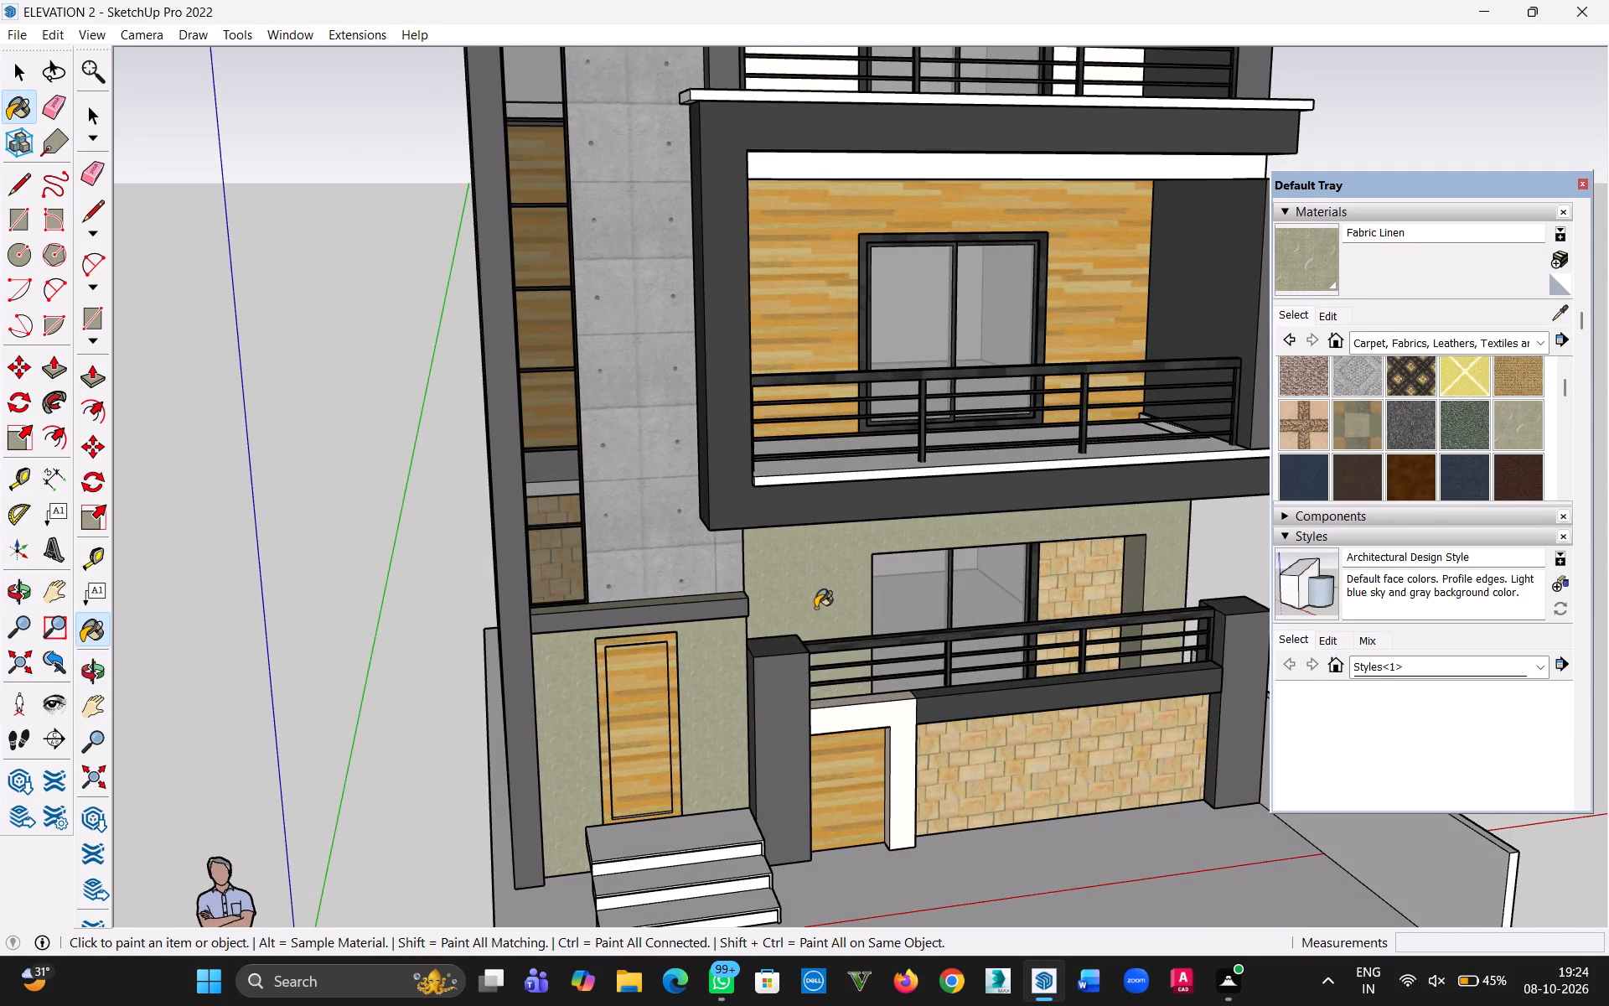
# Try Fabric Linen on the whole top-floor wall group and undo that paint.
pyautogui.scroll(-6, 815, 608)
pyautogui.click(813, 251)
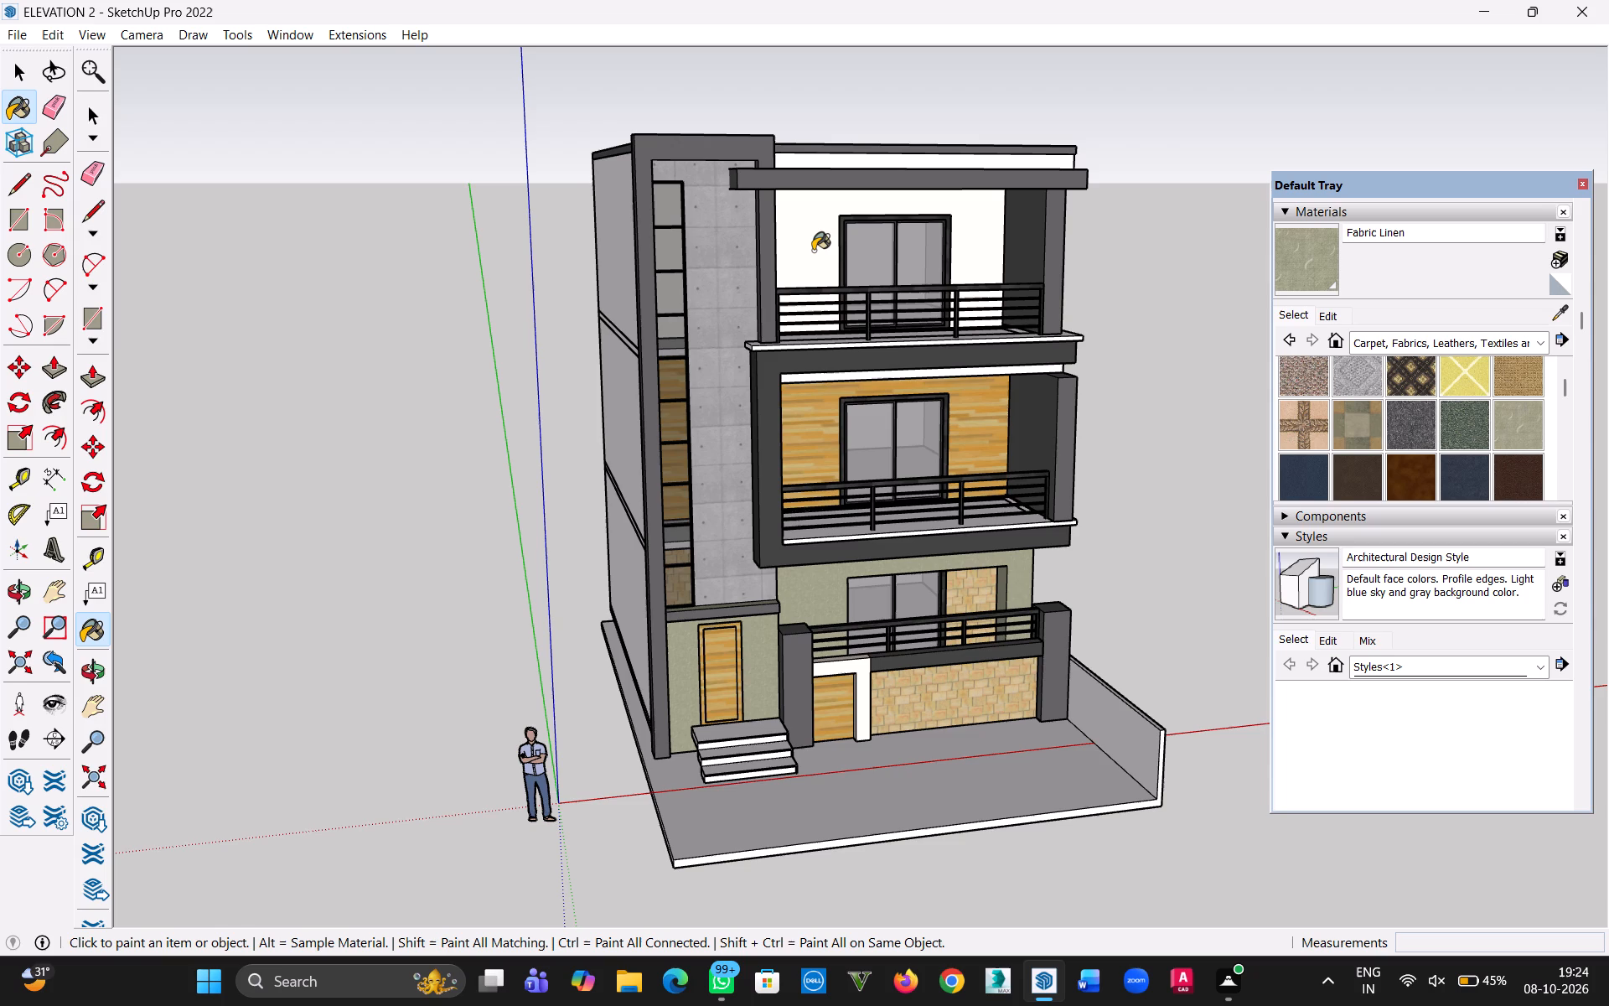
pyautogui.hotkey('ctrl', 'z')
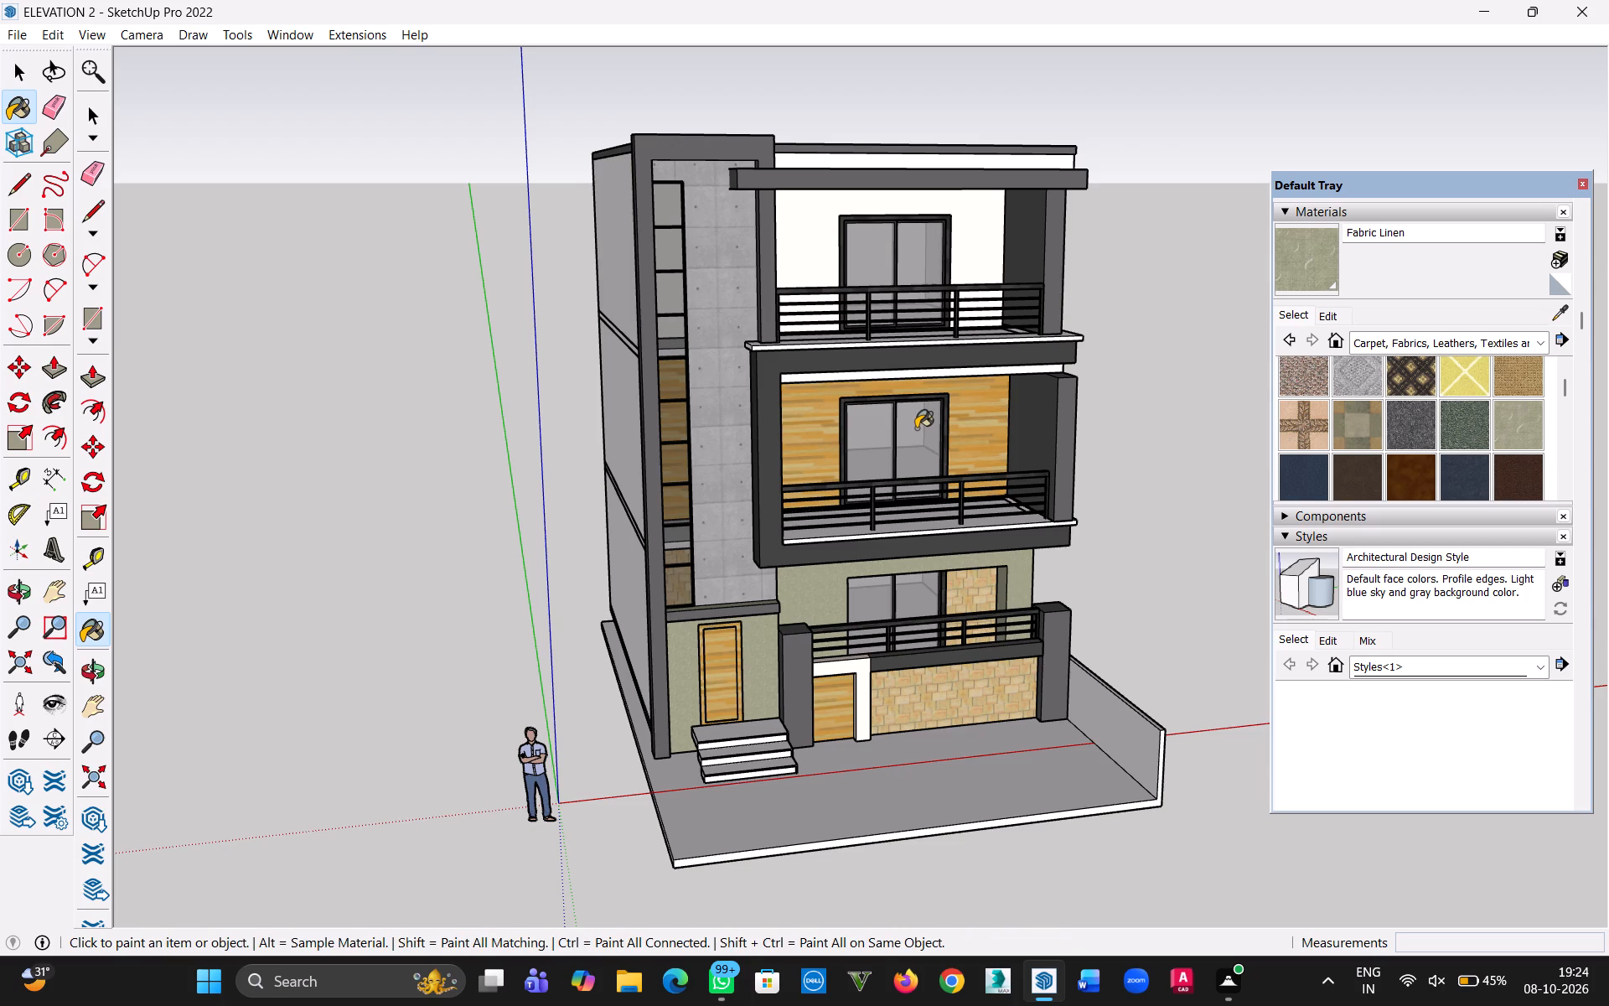
# Open the top-floor wall group and paint the wall face around the sliding door with Fabric Linen.
pyautogui.click(19, 75)
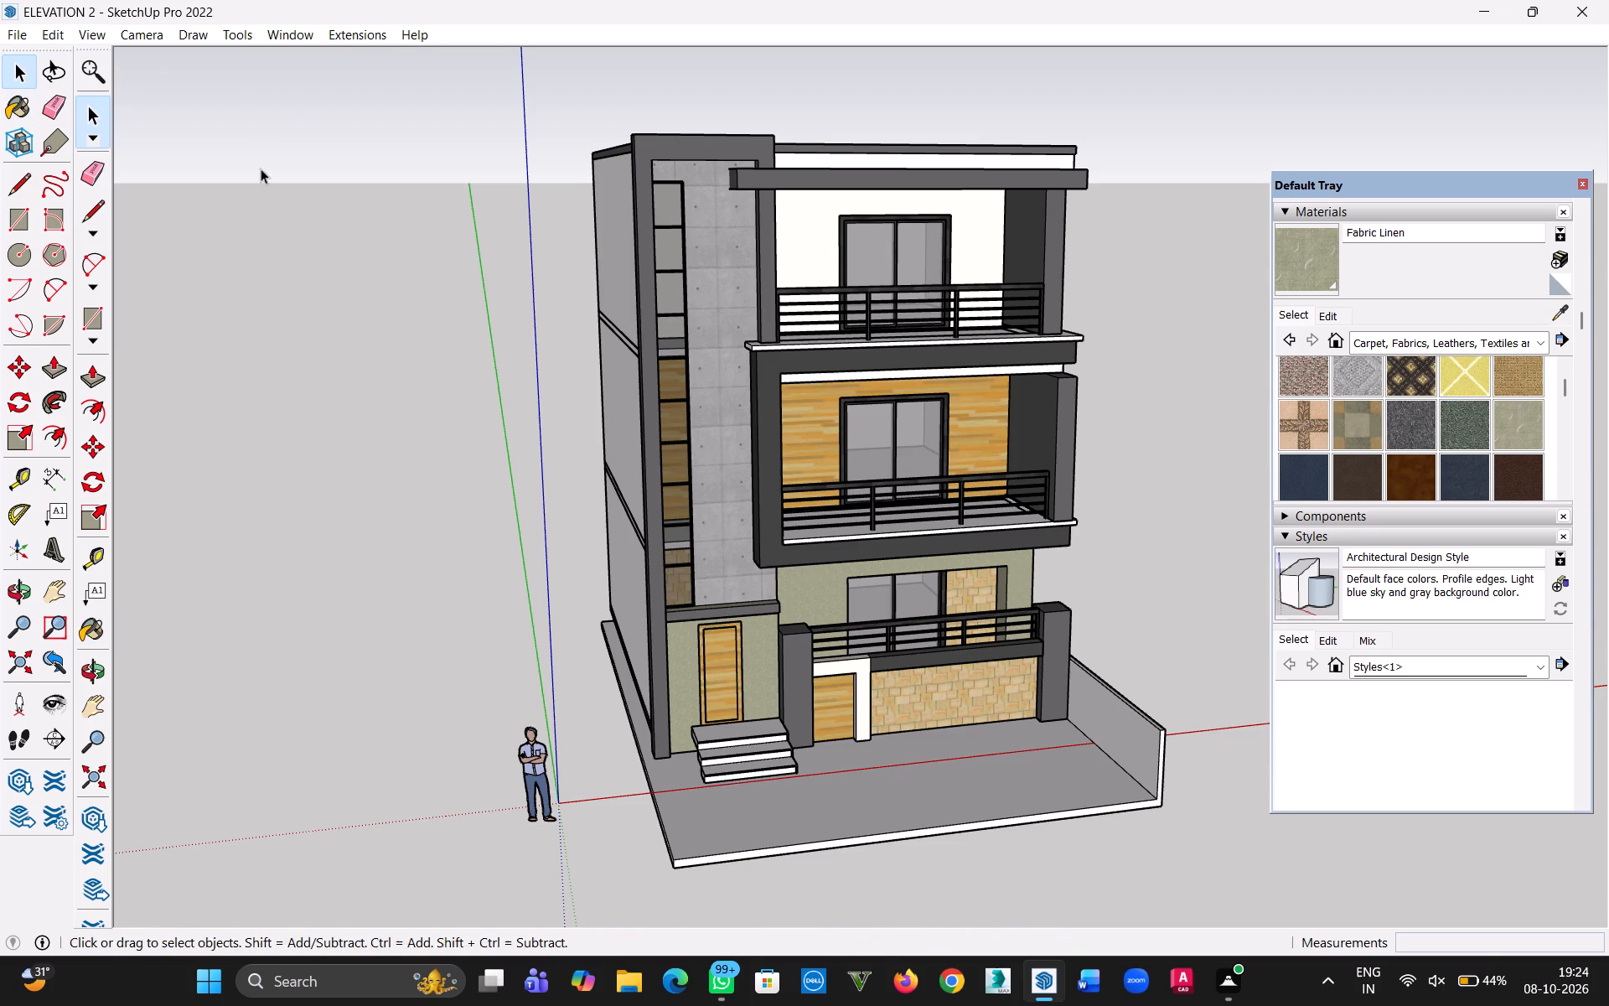
pyautogui.moveTo(1148, 618); pyautogui.dragTo(1218, 640, button='middle')
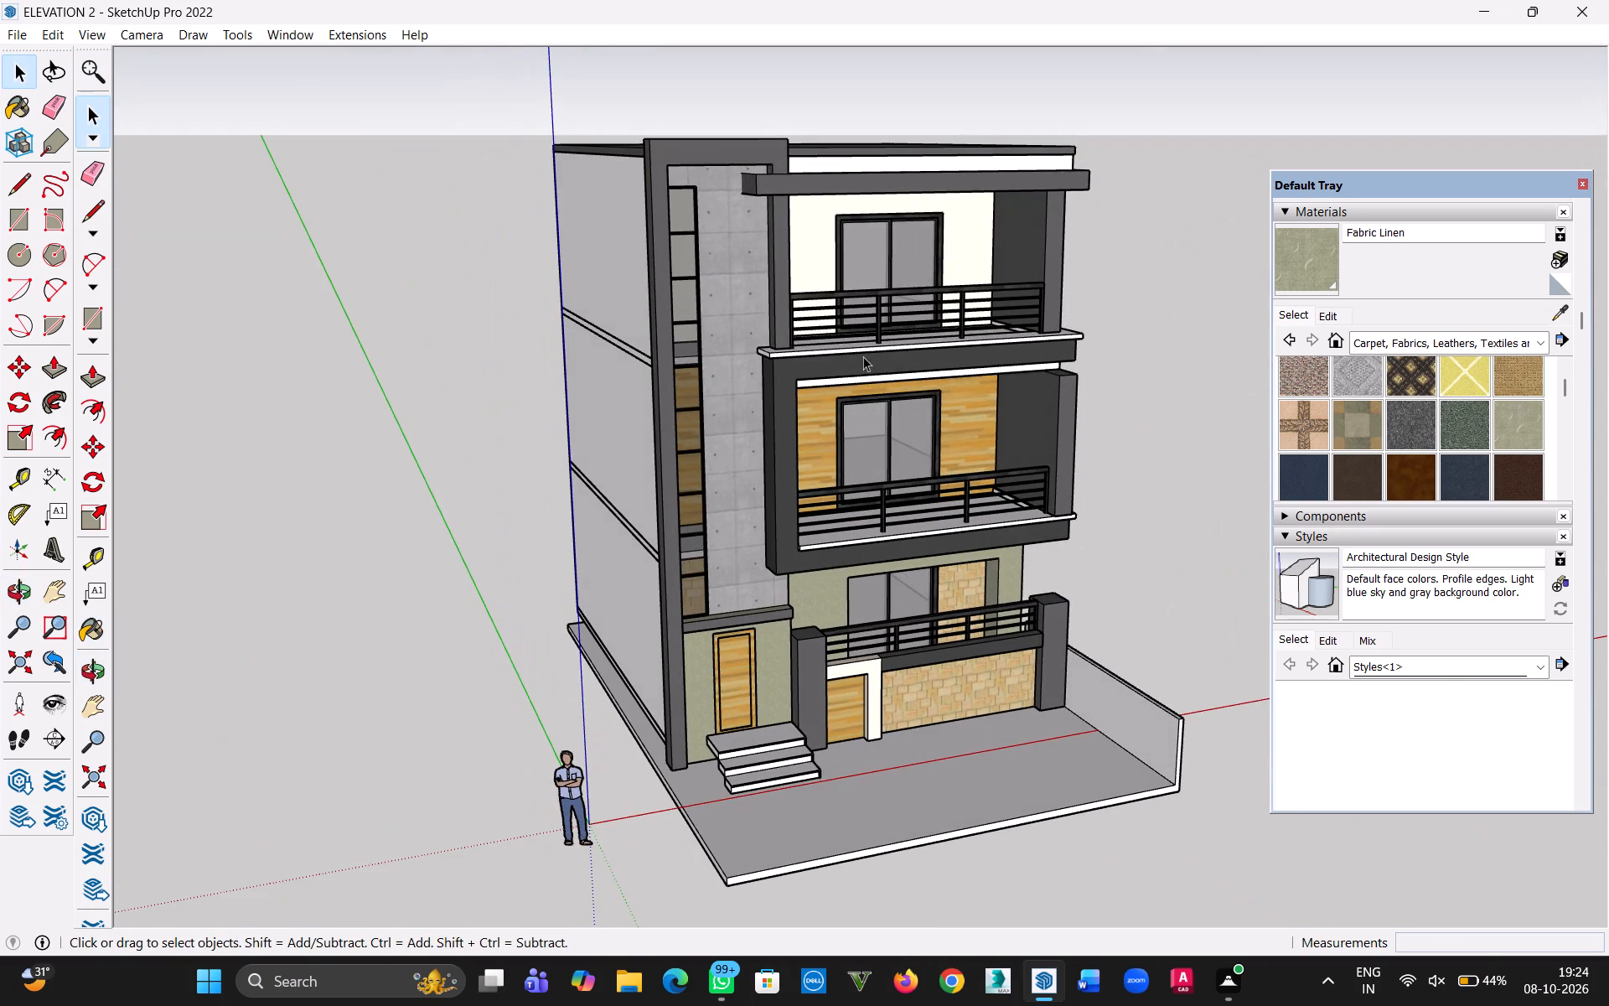
pyautogui.tripleClick(815, 262)
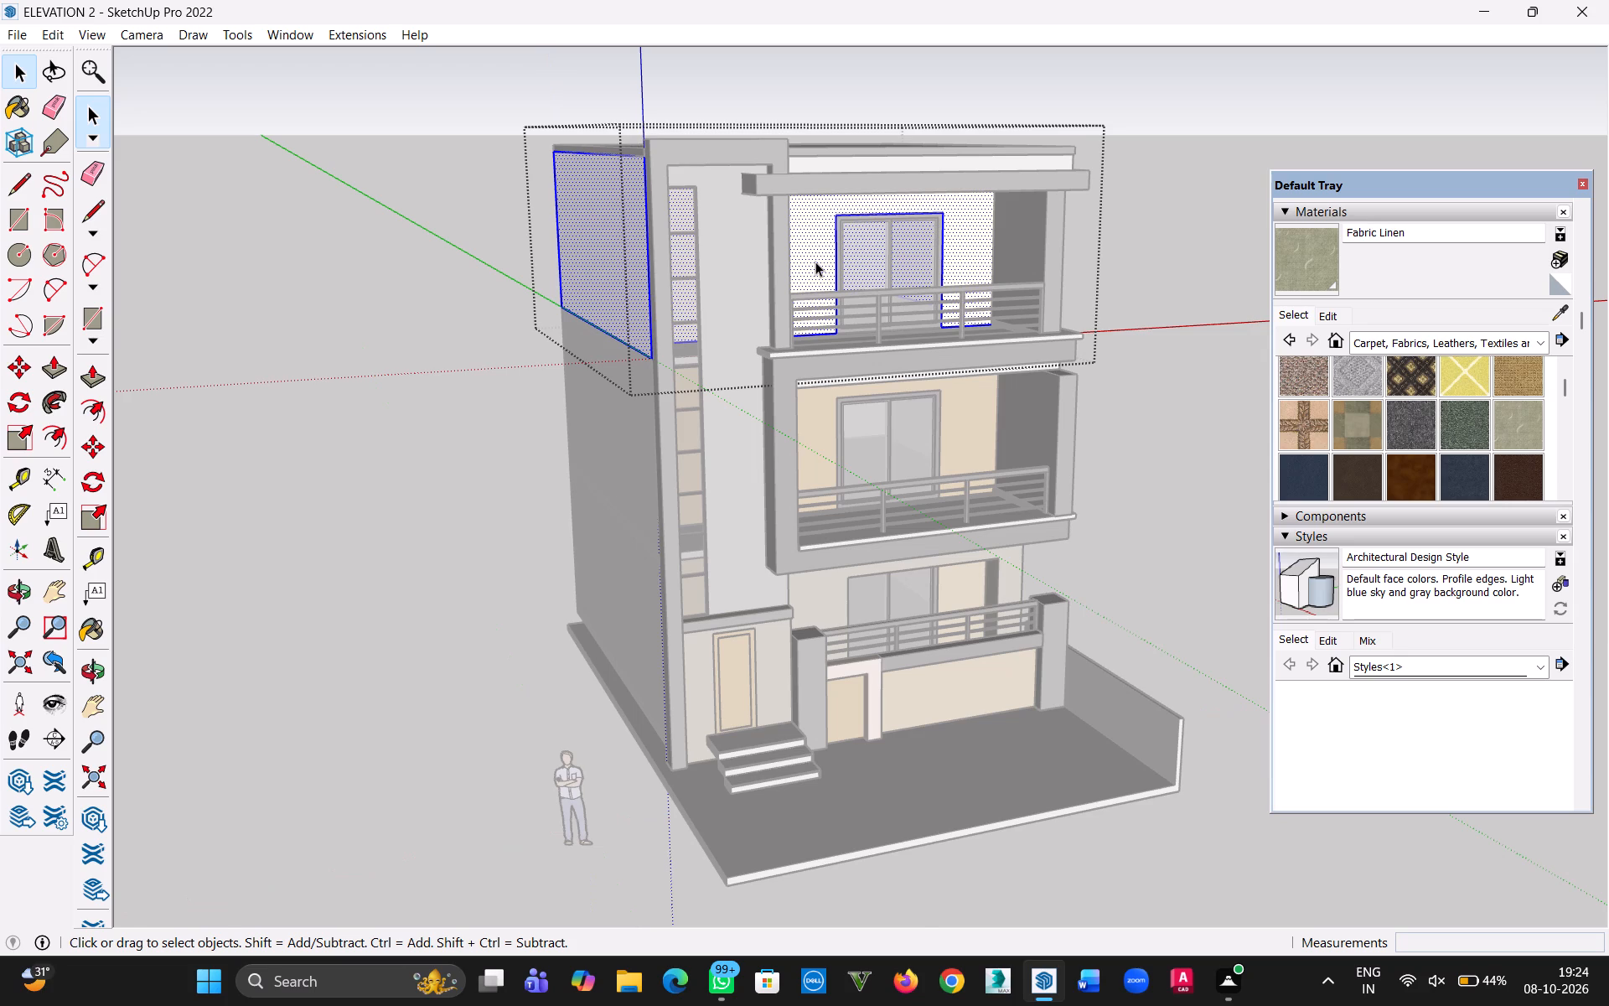
pyautogui.click(815, 262)
pyautogui.press('b')
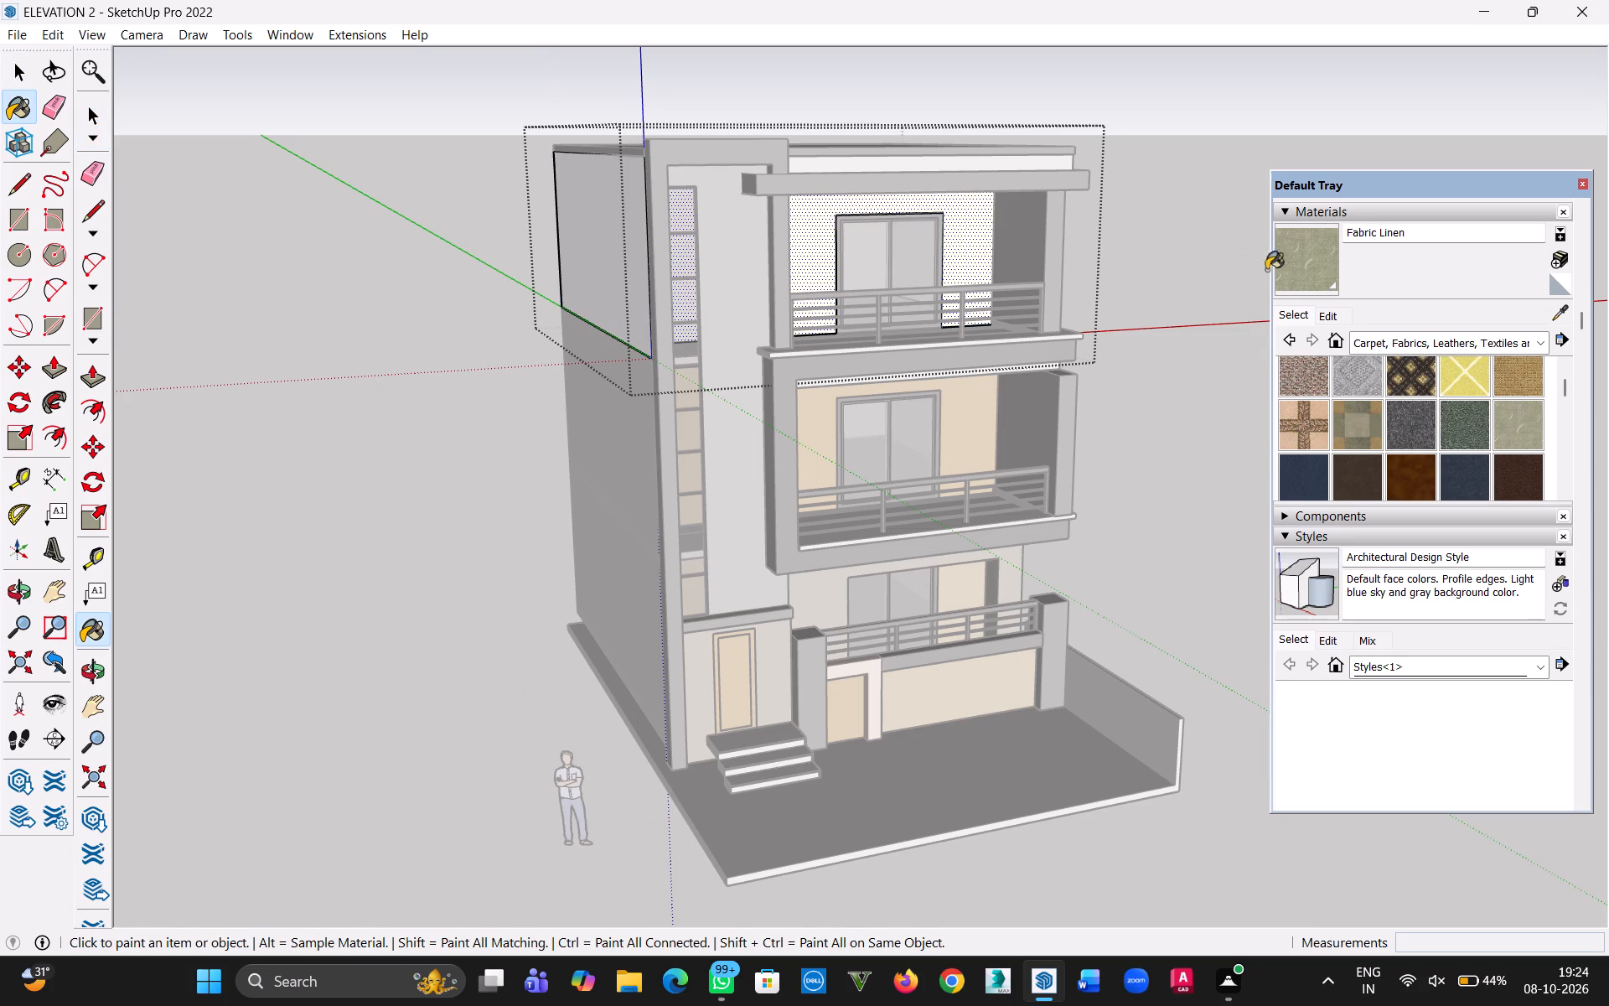
pyautogui.click(1291, 272)
pyautogui.click(820, 246)
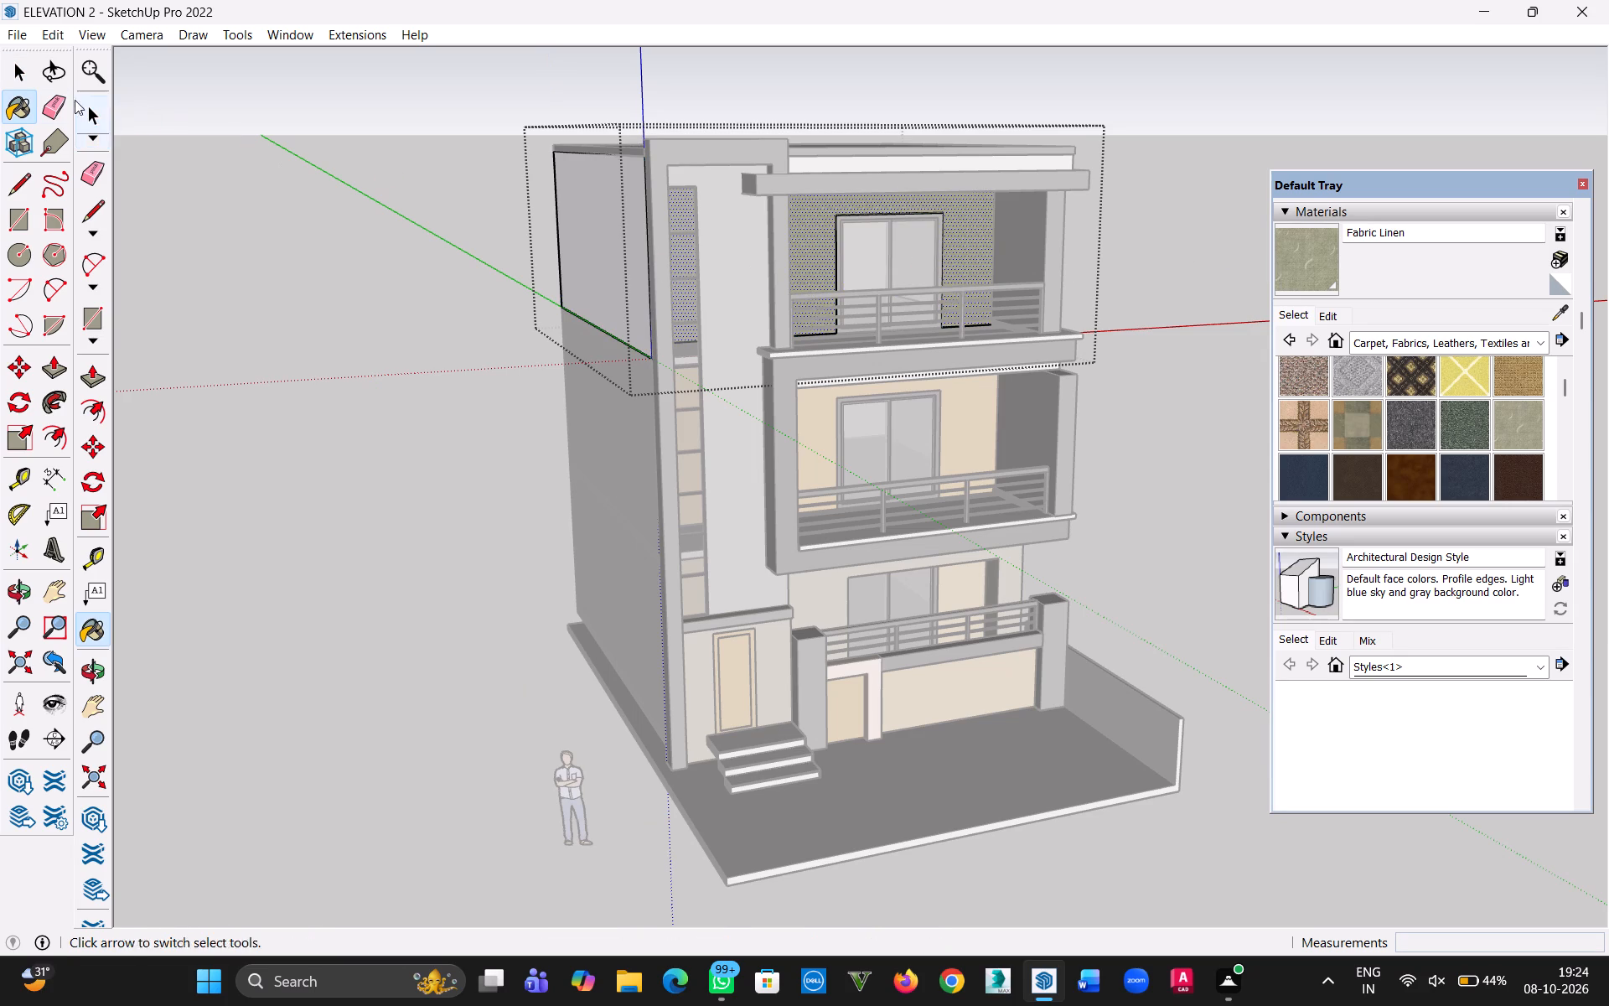
pyautogui.click(18, 82)
pyautogui.click(480, 351)
# Sample Color M07 from the dark middle-floor balcony beam and paint the white slab edges of the middle and top balconies with it.
pyautogui.moveTo(942, 624); pyautogui.dragTo(863, 552, button='middle')
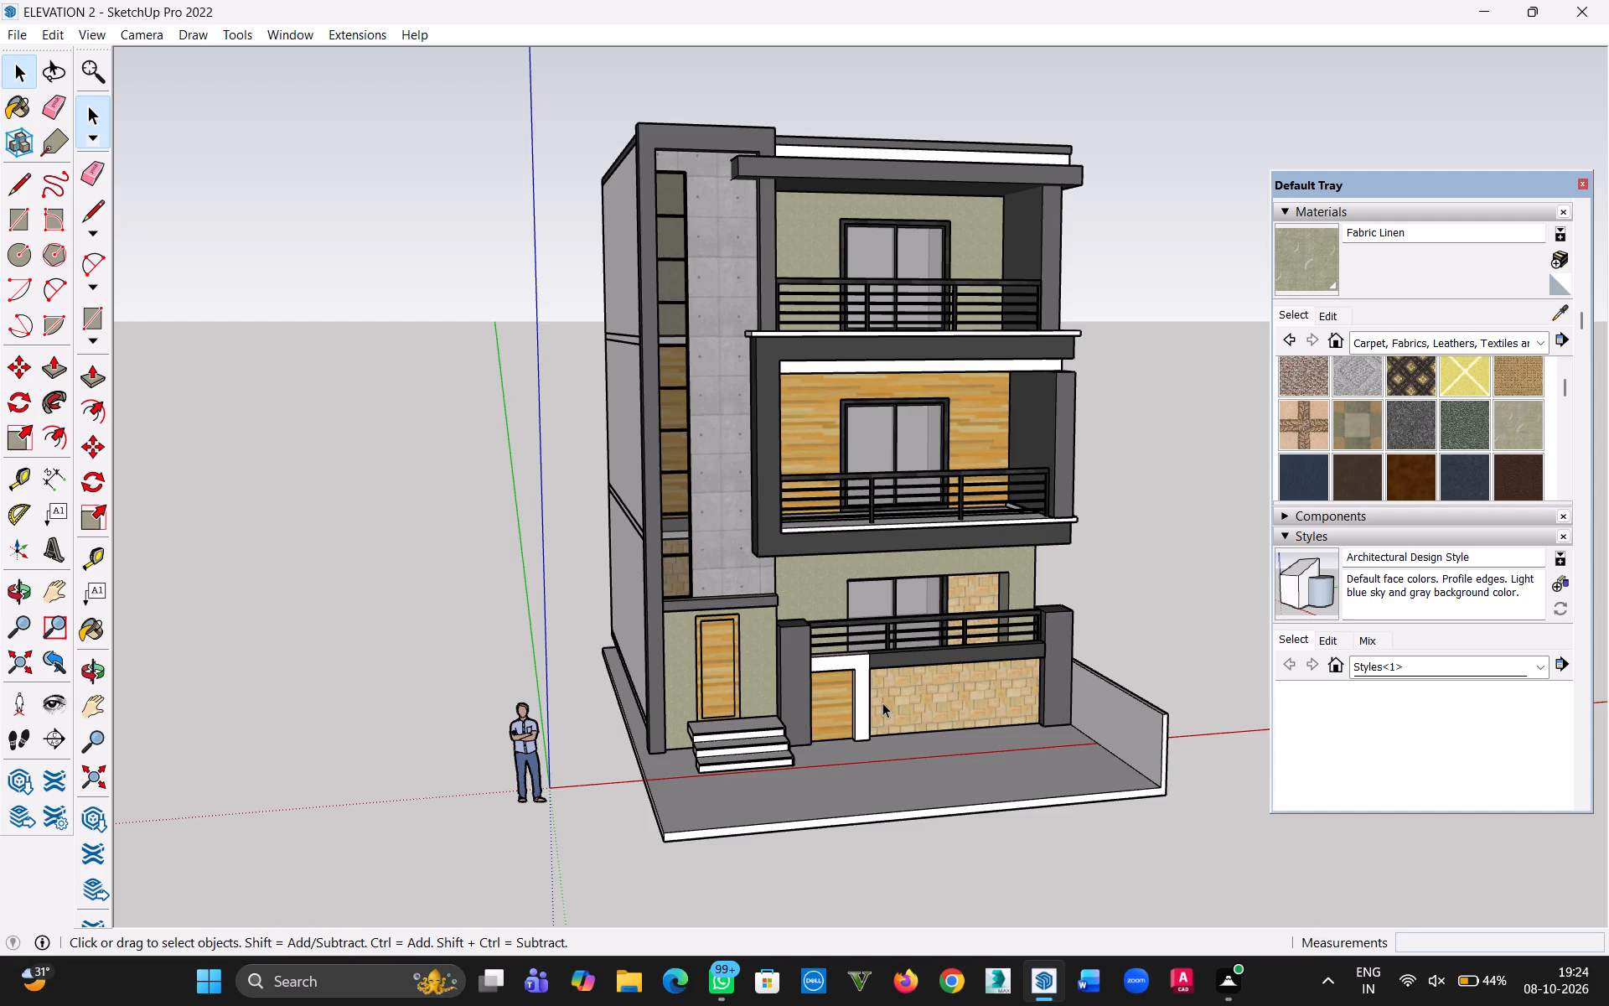
pyautogui.scroll(5, 829, 629)
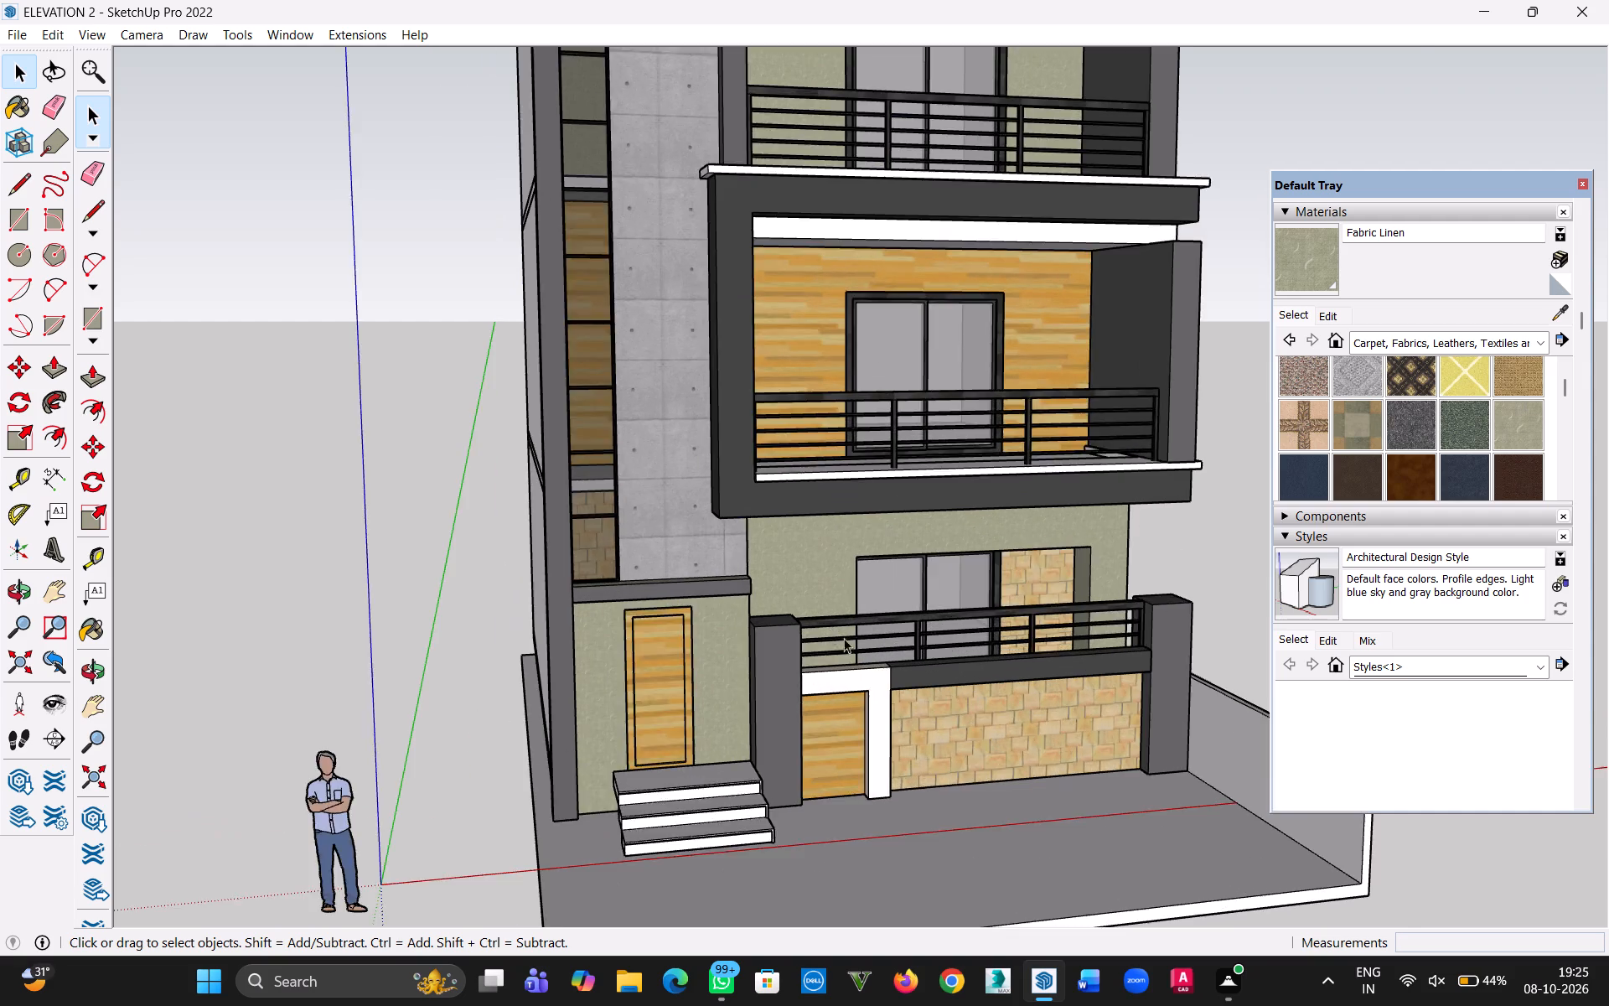
pyautogui.scroll(4, 844, 638)
pyautogui.moveTo(928, 574); pyautogui.dragTo(853, 692, button='middle')
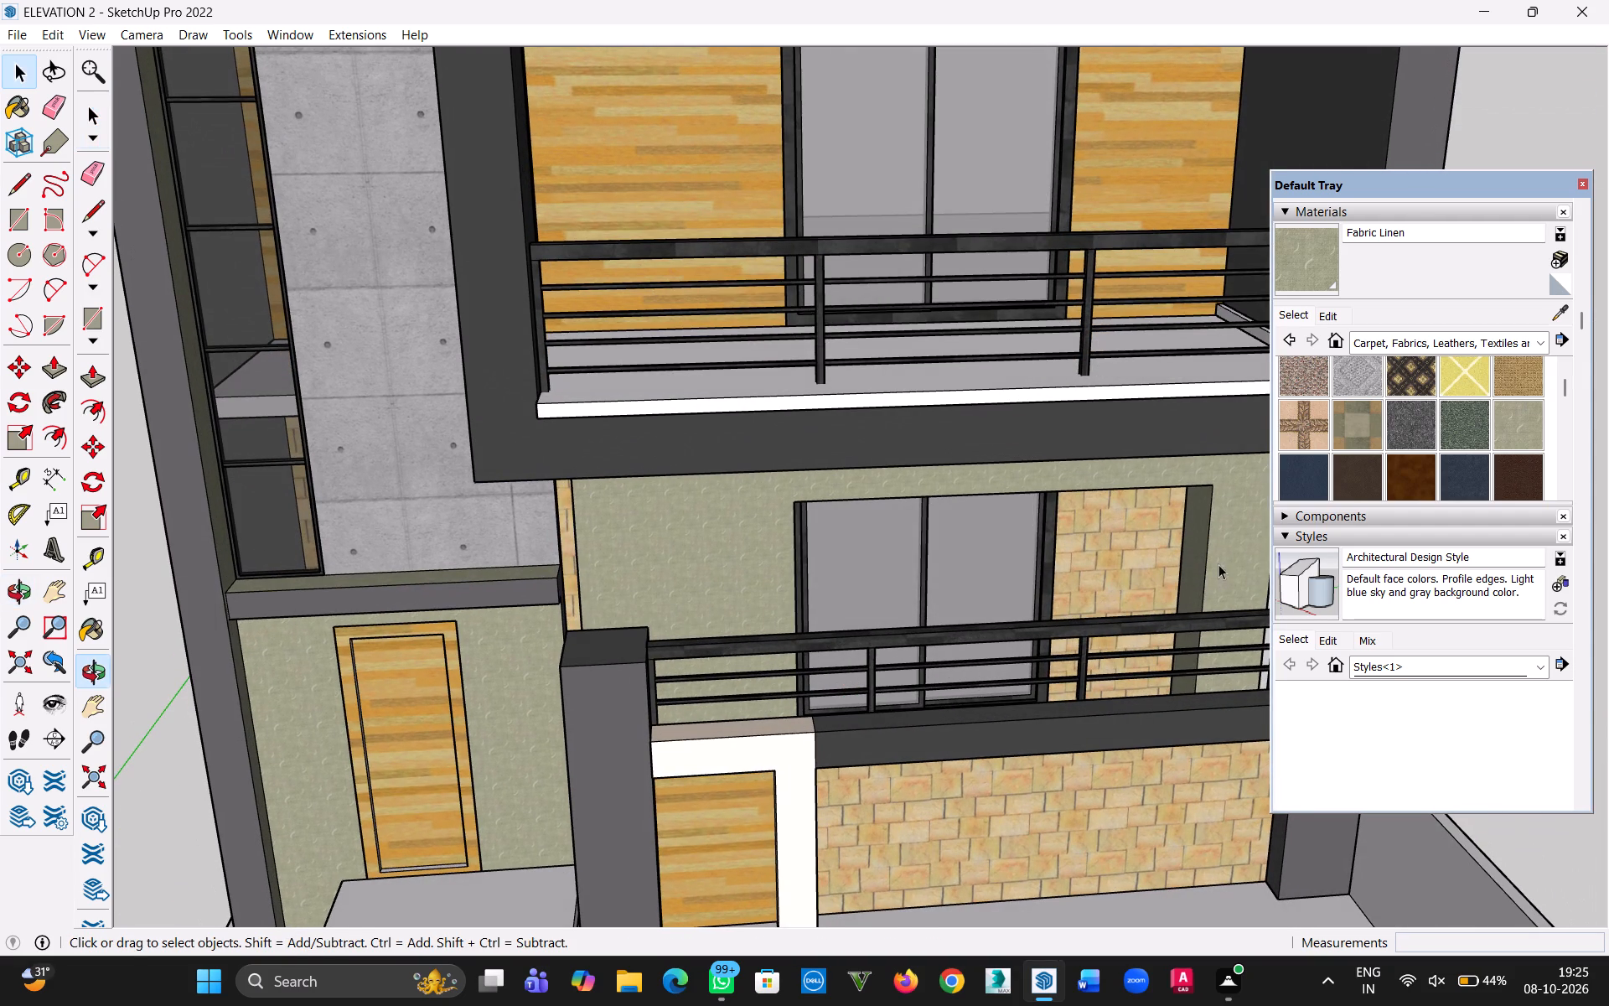
pyautogui.press('b')
pyautogui.click(1559, 309)
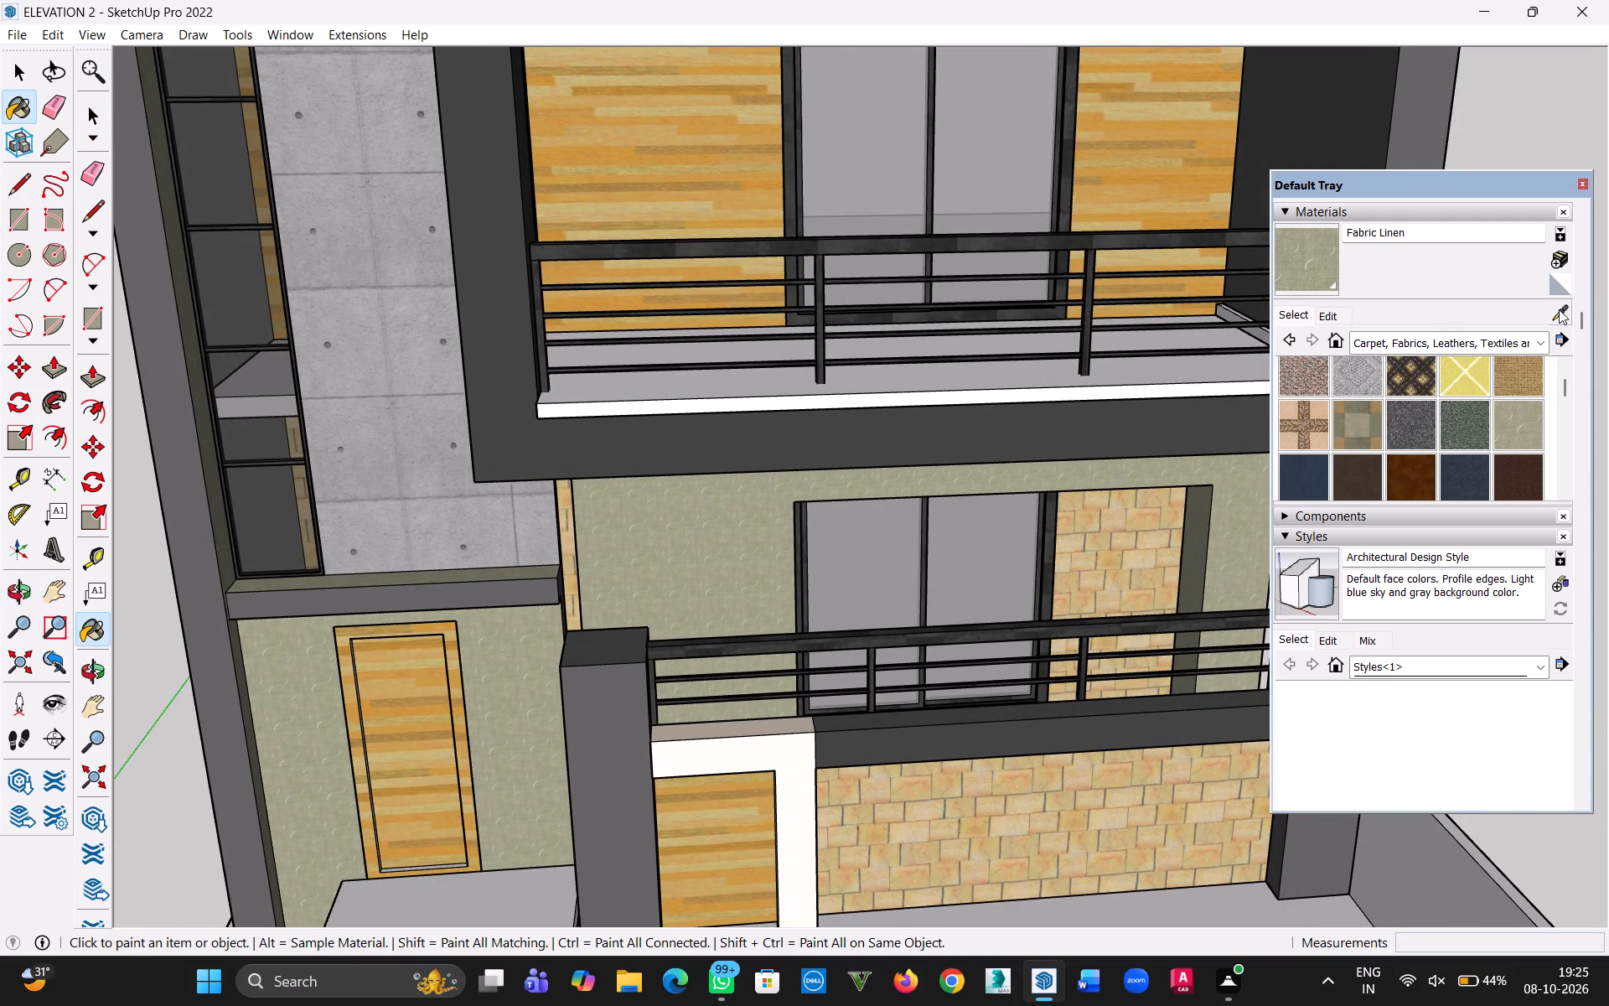
pyautogui.click(580, 445)
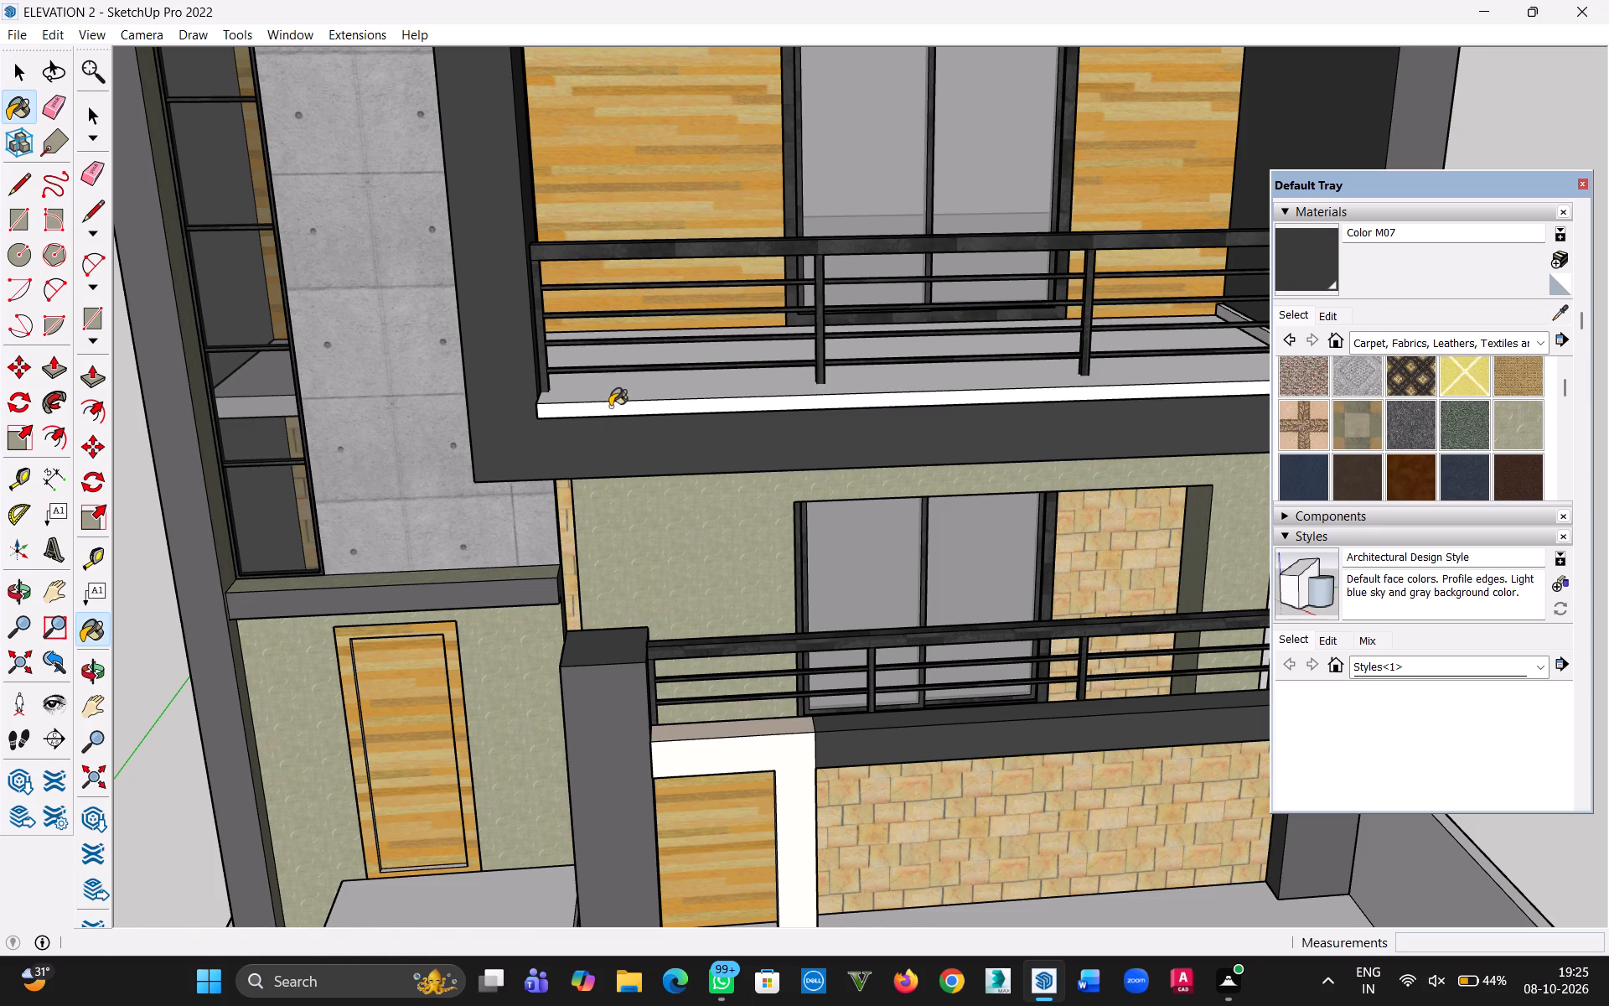
pyautogui.click(610, 407)
pyautogui.scroll(-5, 721, 427)
pyautogui.moveTo(865, 394); pyautogui.dragTo(956, 559, button='middle')
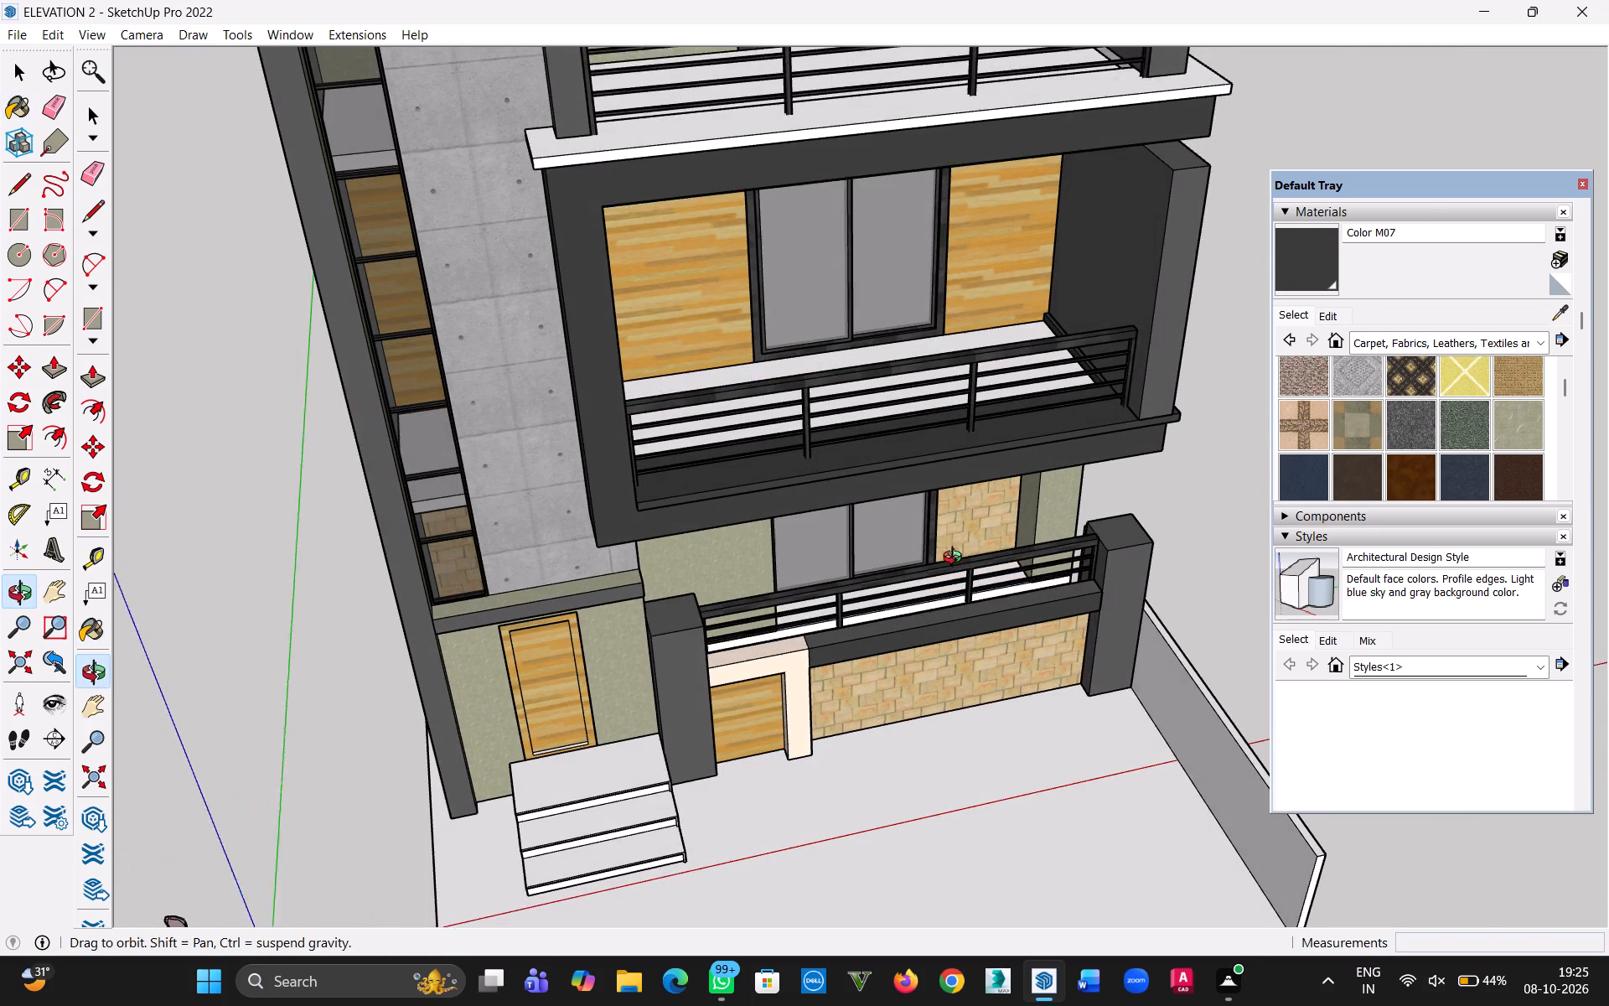
pyautogui.moveTo(956, 559); pyautogui.dragTo(960, 572, button='middle')
pyautogui.click(639, 148)
# Examine the roof, the balconies and the whole front elevation from above and from both sides.
pyautogui.scroll(-5, 676, 199)
pyautogui.moveTo(803, 225); pyautogui.dragTo(796, 234, button='middle')
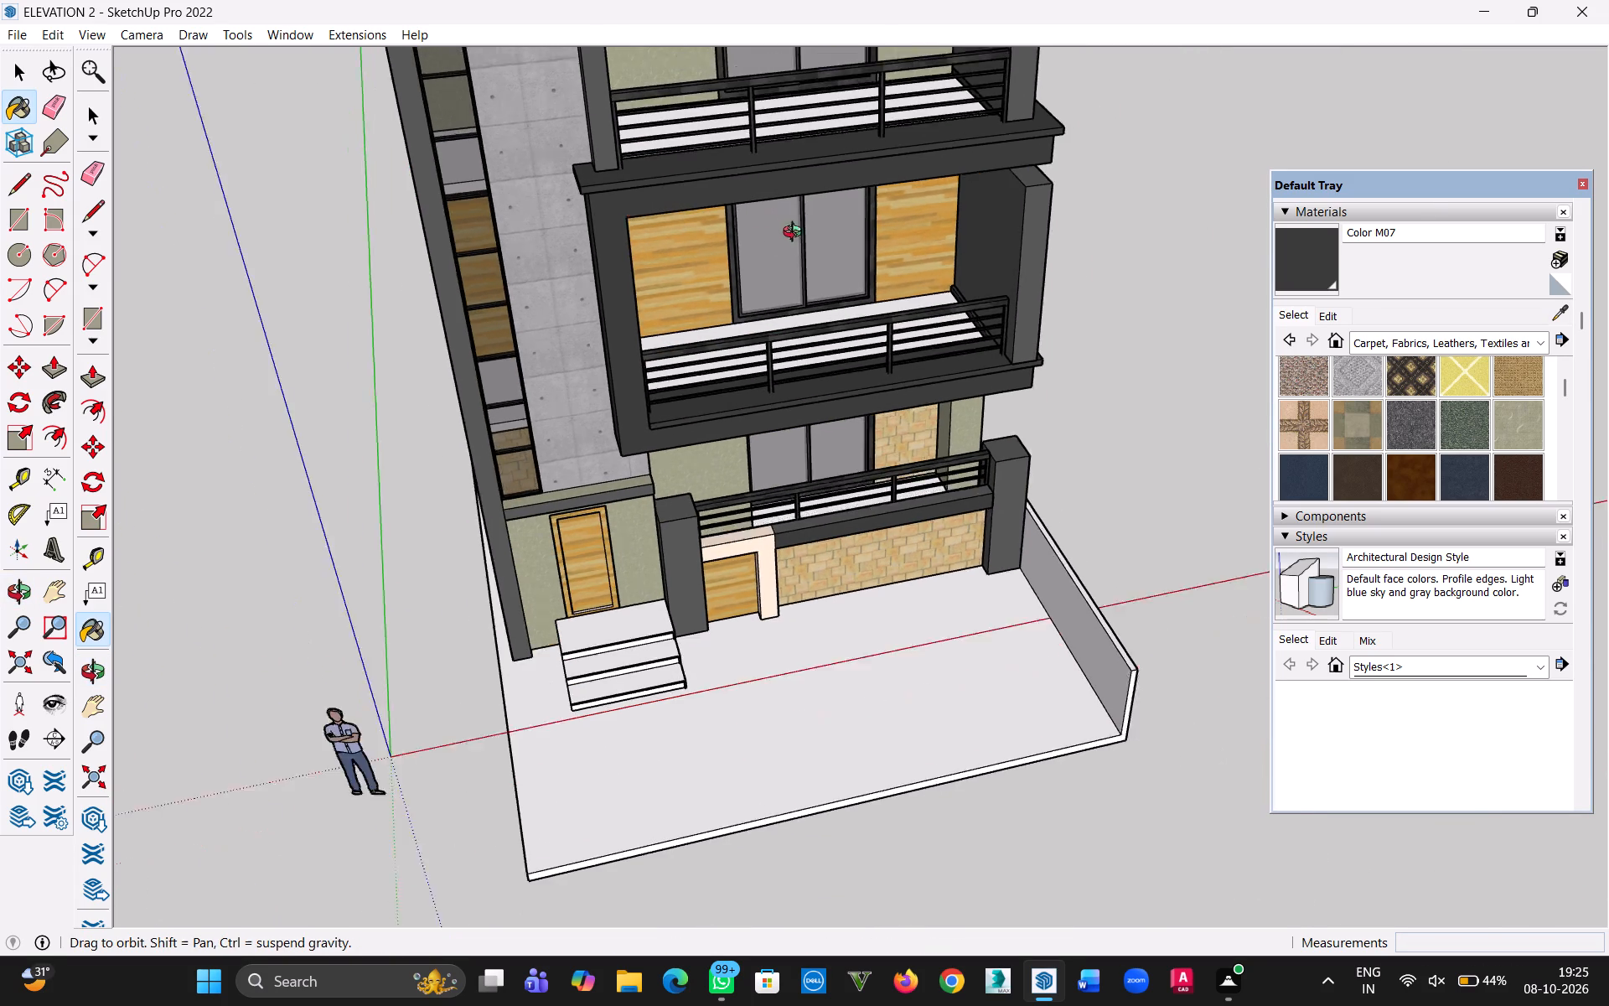
pyautogui.moveTo(796, 234); pyautogui.dragTo(625, 250, button='middle')
pyautogui.scroll(-13, 638, 231)
pyautogui.scroll(5, 666, 156)
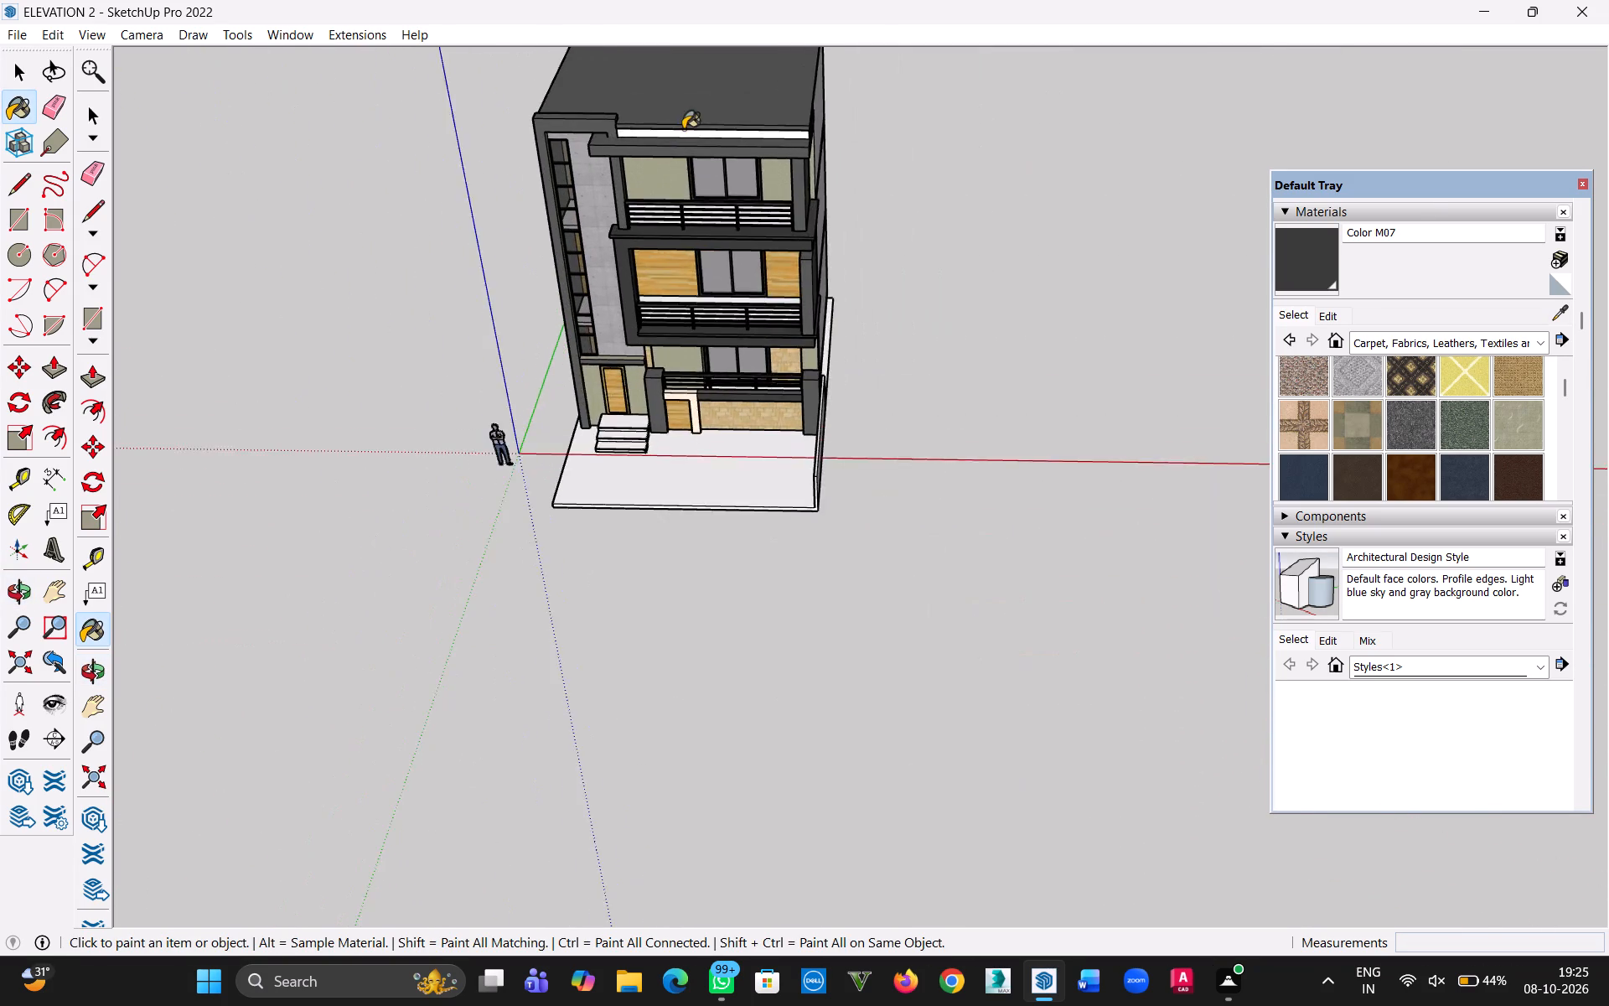
pyautogui.scroll(3, 683, 129)
pyautogui.scroll(1, 690, 378)
pyautogui.moveTo(706, 380); pyautogui.dragTo(840, 75, button='middle')
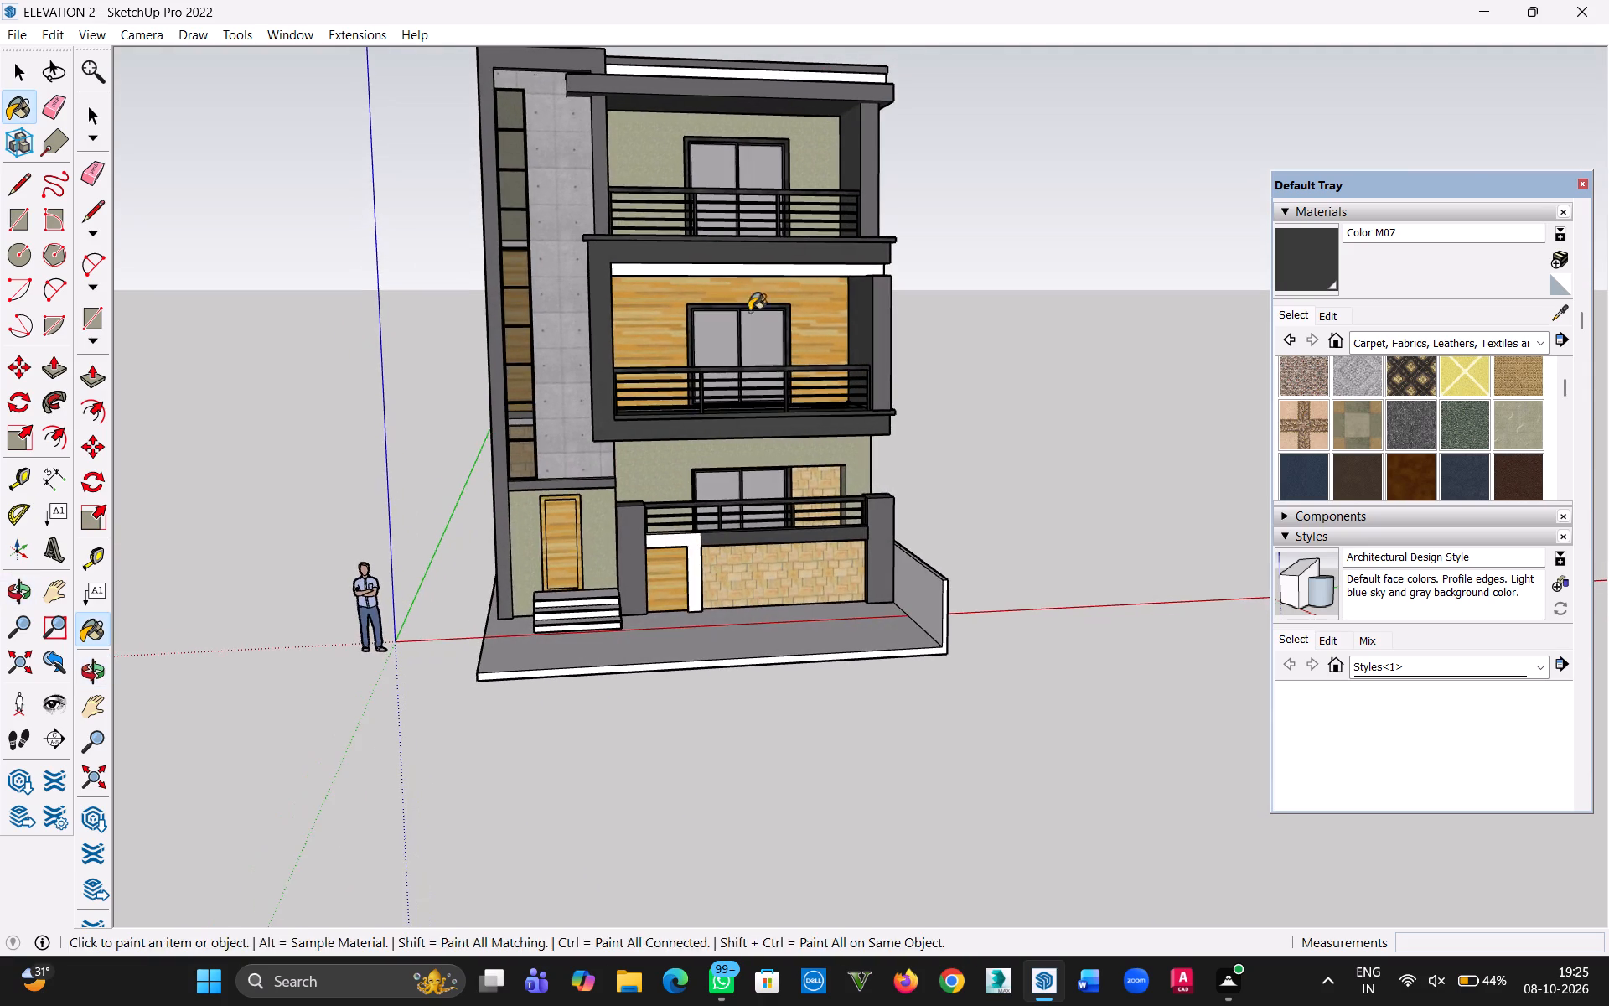
pyautogui.moveTo(744, 329); pyautogui.dragTo(870, 310, button='middle')
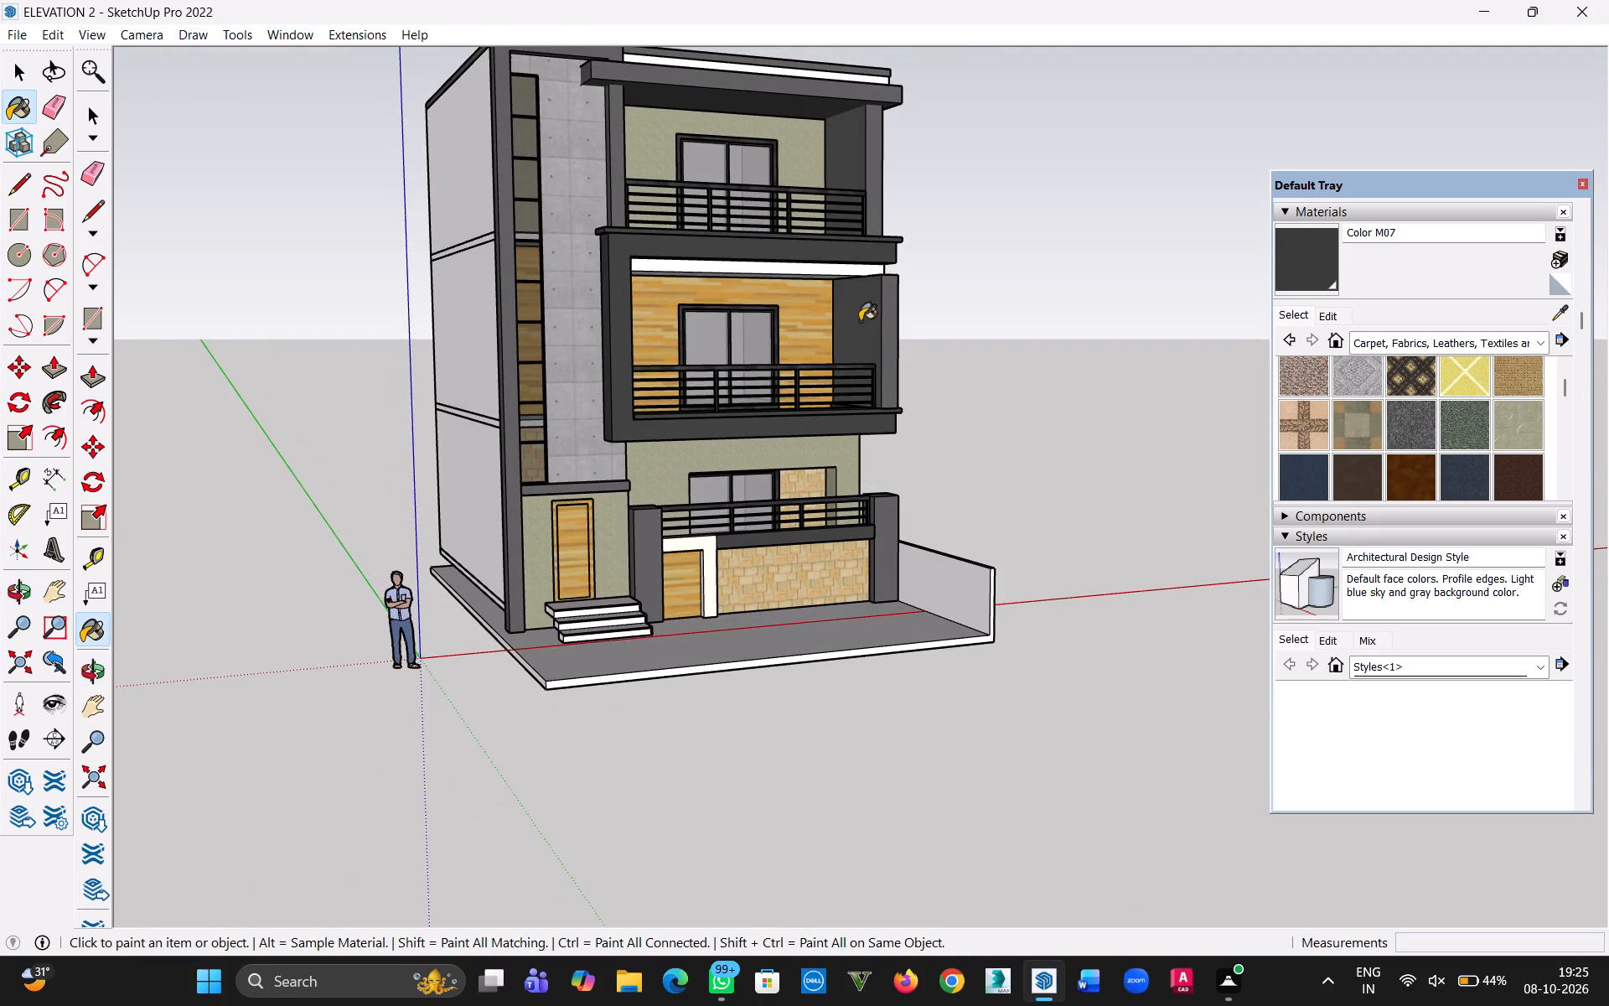
# Sample Wood Floor Light from the middle-floor wall and paint the underside of the ceiling above the middle balcony inside its group.
pyautogui.moveTo(804, 345); pyautogui.dragTo(752, 148, button='middle')
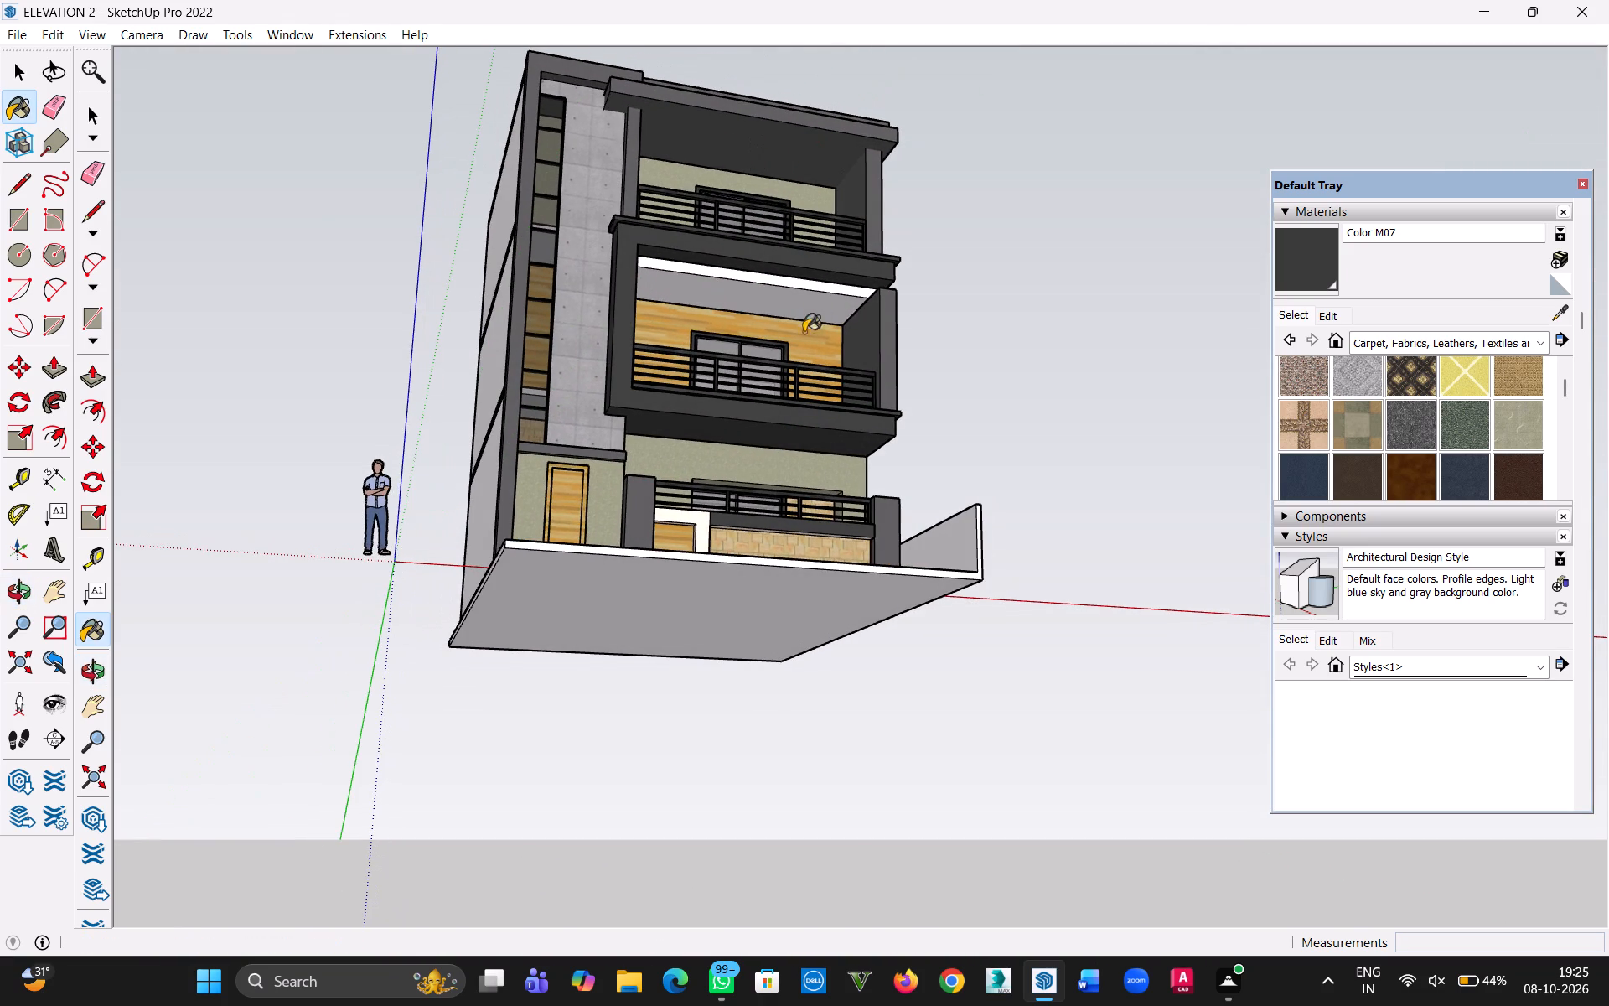
pyautogui.press('b')
pyautogui.click(1564, 312)
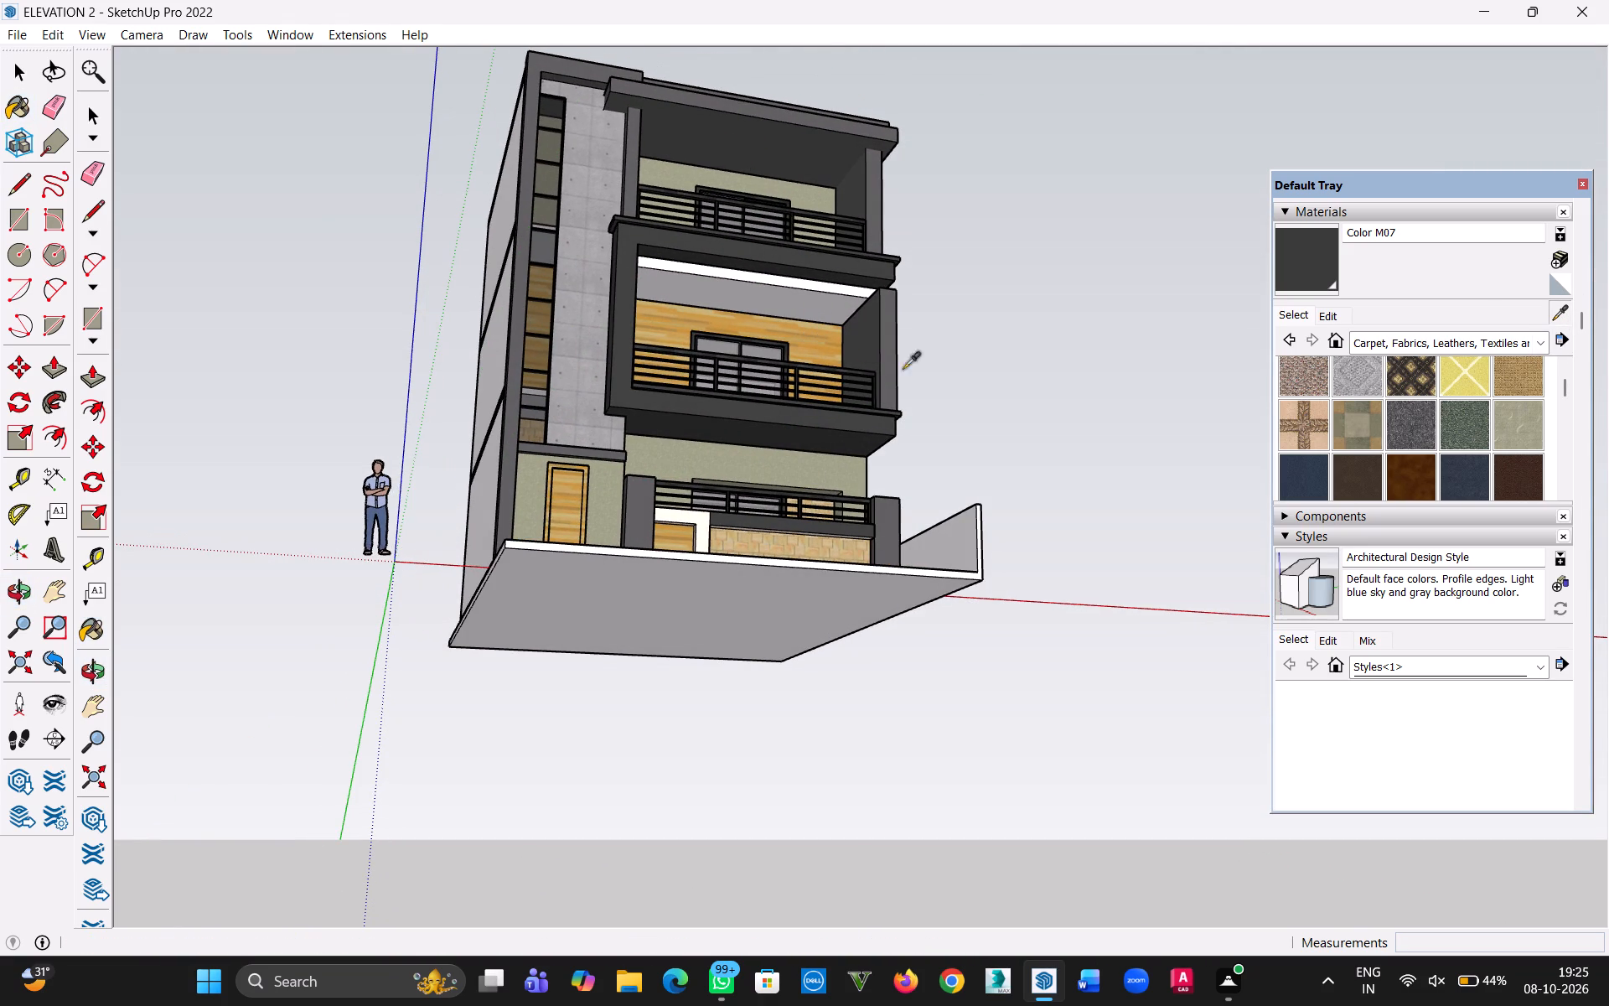
pyautogui.click(821, 350)
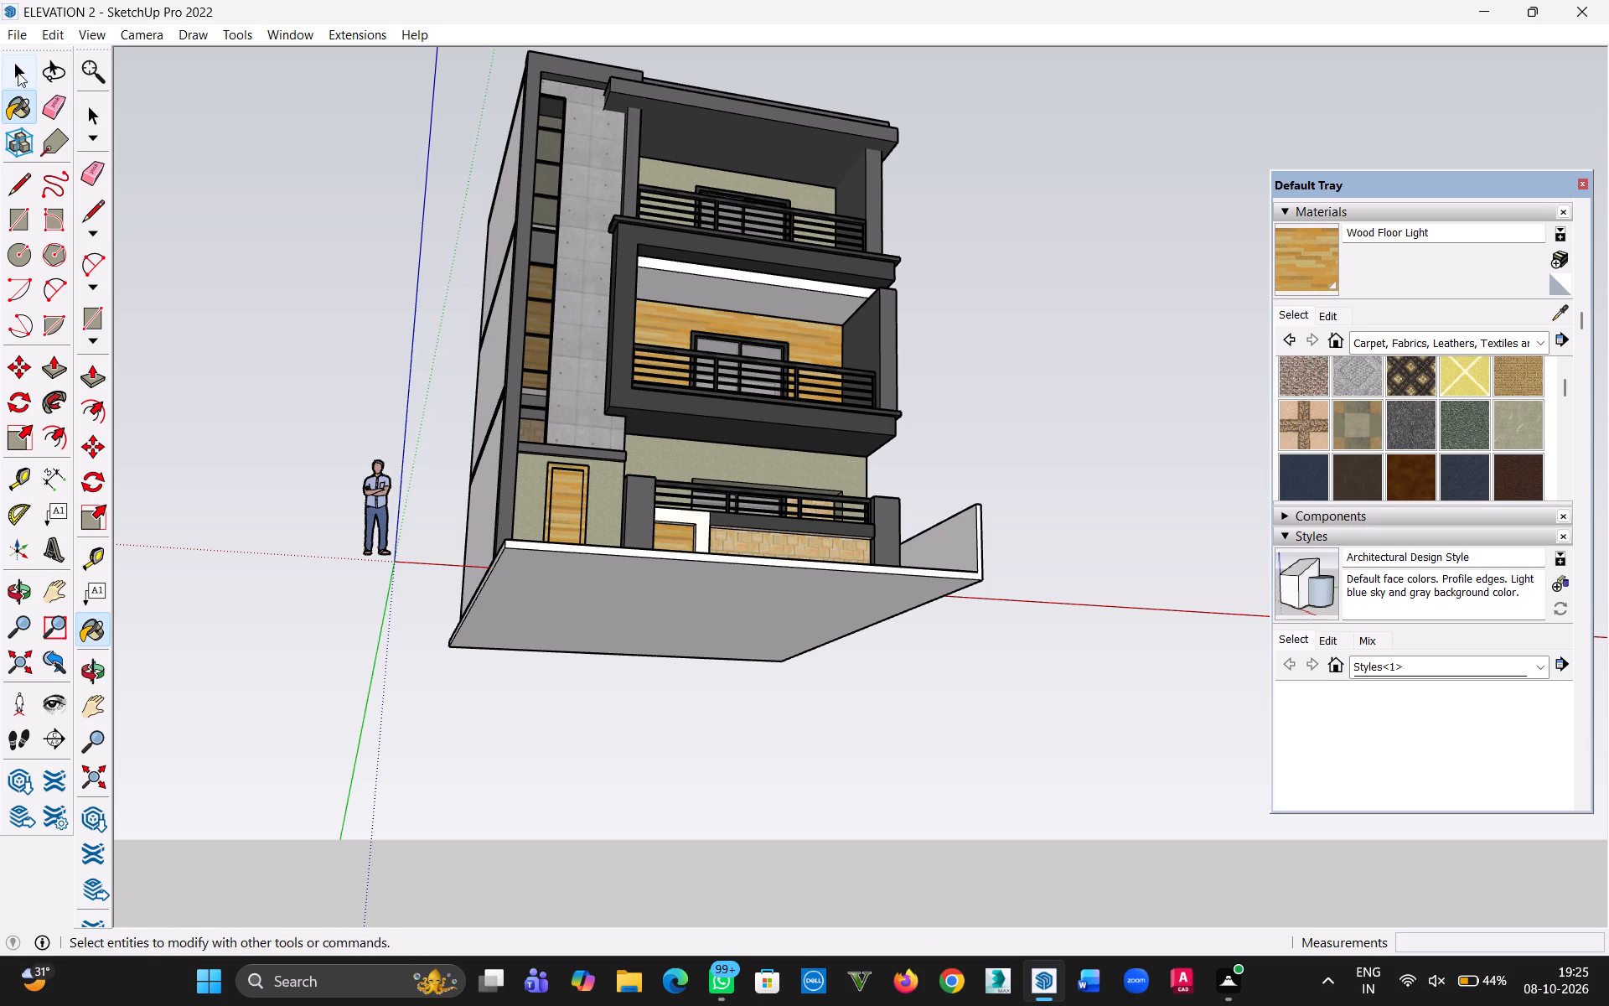
pyautogui.click(18, 72)
pyautogui.doubleClick(772, 303)
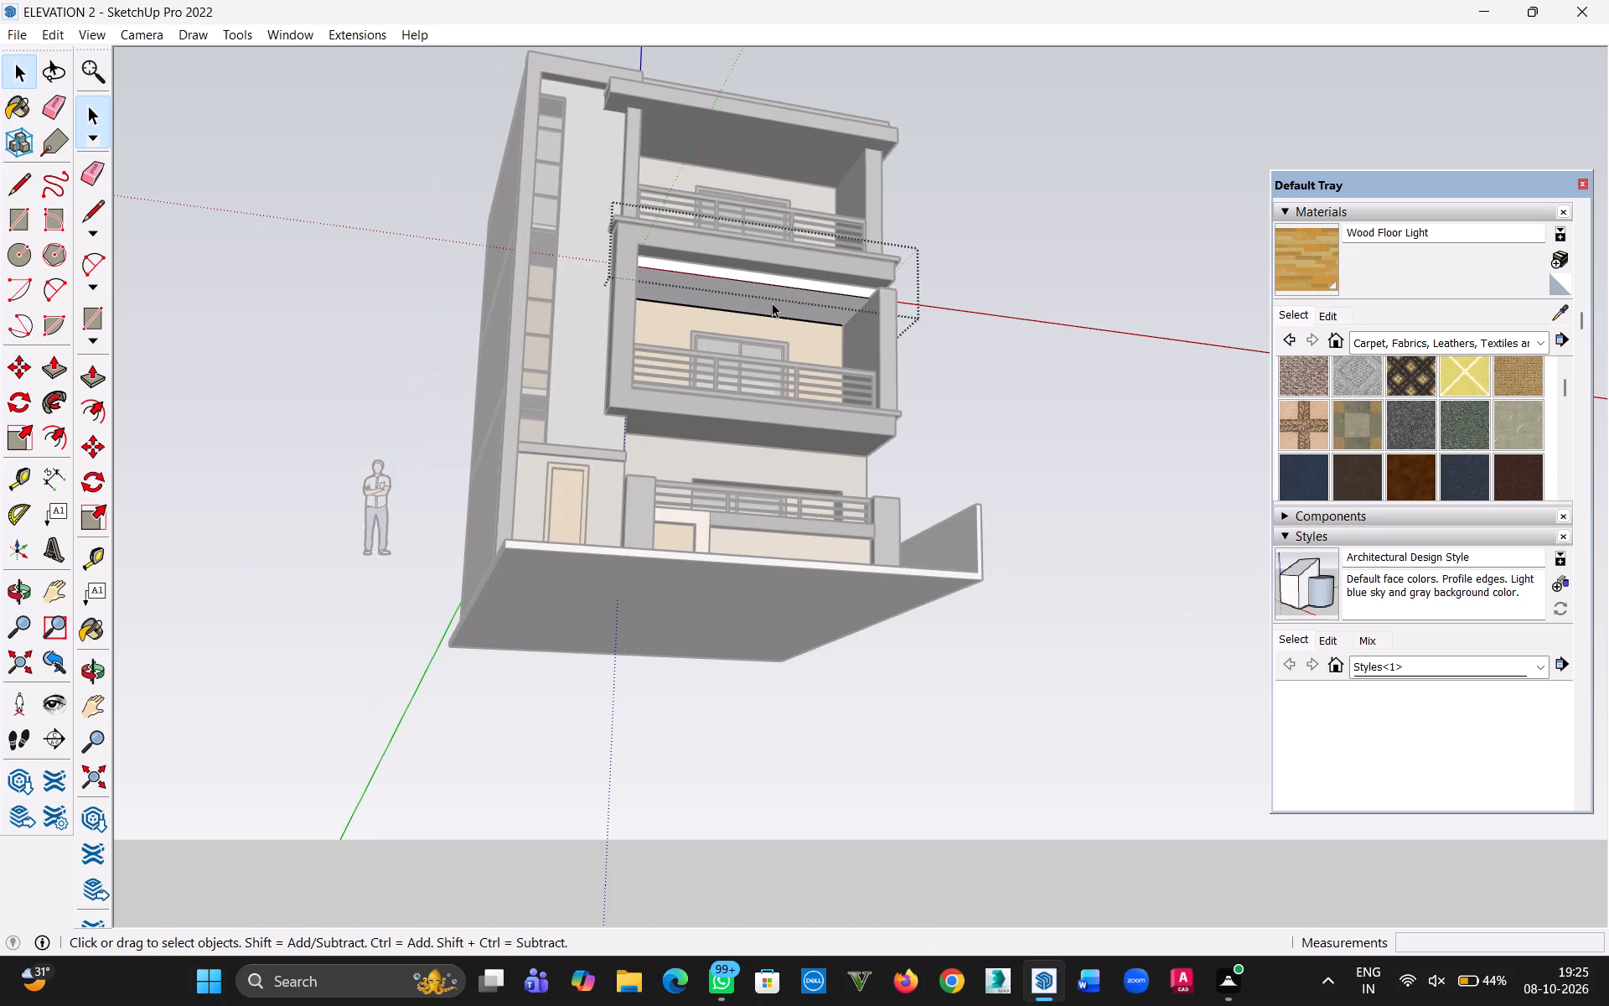
pyautogui.press('b')
pyautogui.click(779, 291)
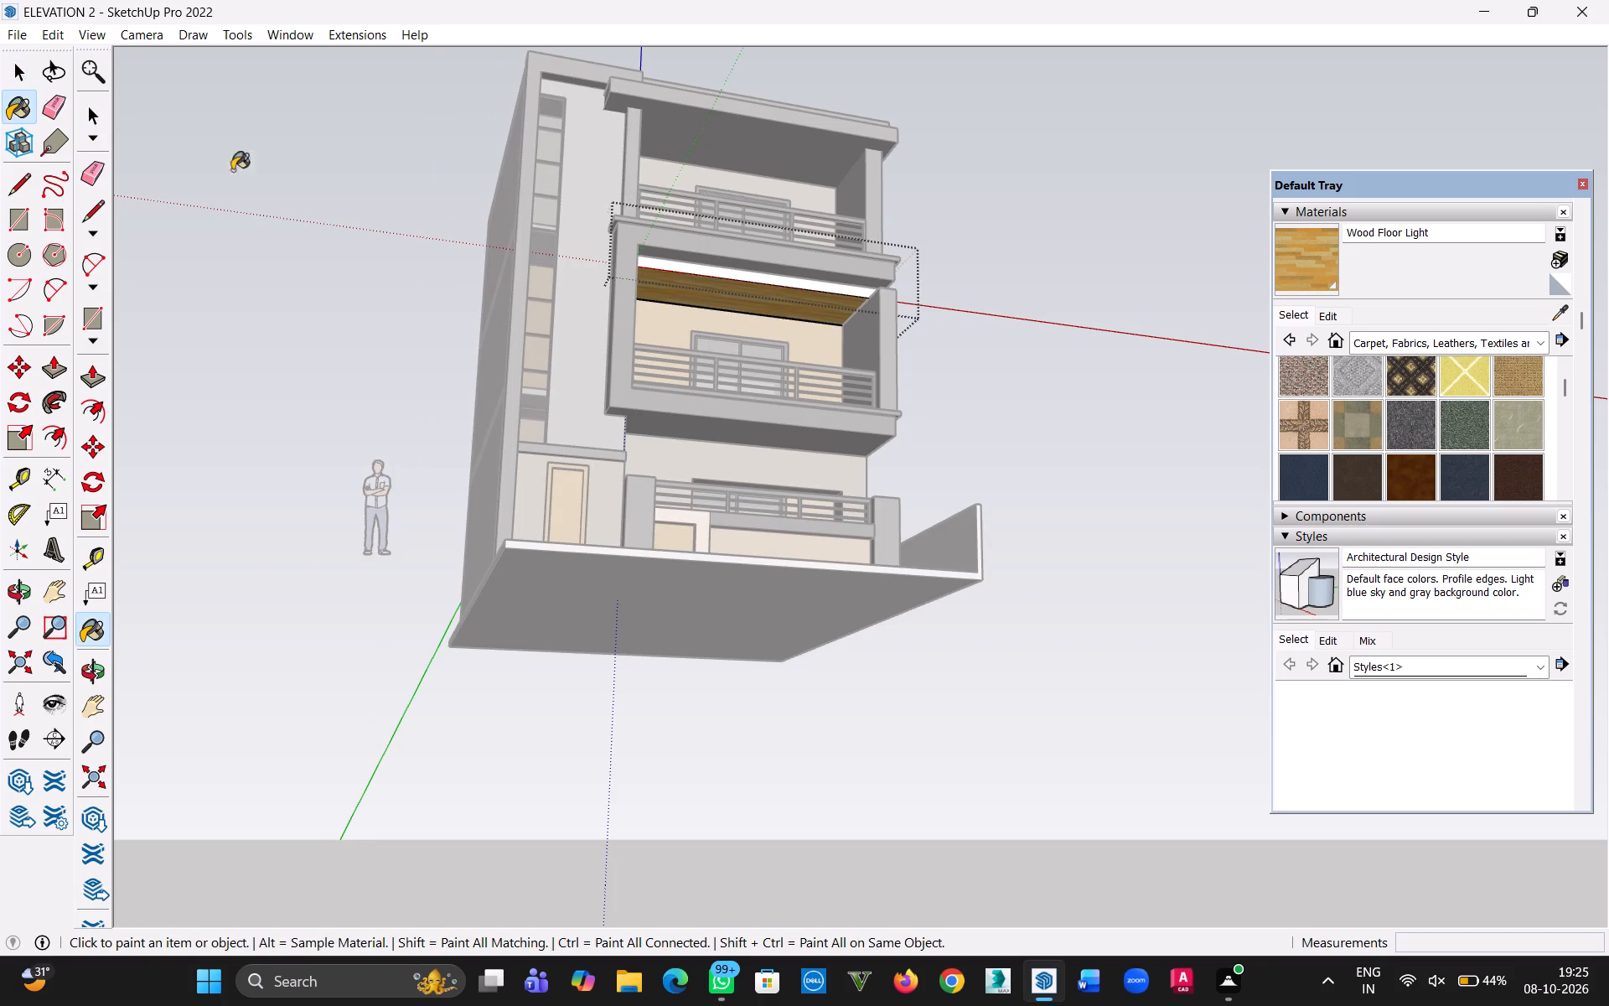
pyautogui.click(18, 76)
pyautogui.click(329, 190)
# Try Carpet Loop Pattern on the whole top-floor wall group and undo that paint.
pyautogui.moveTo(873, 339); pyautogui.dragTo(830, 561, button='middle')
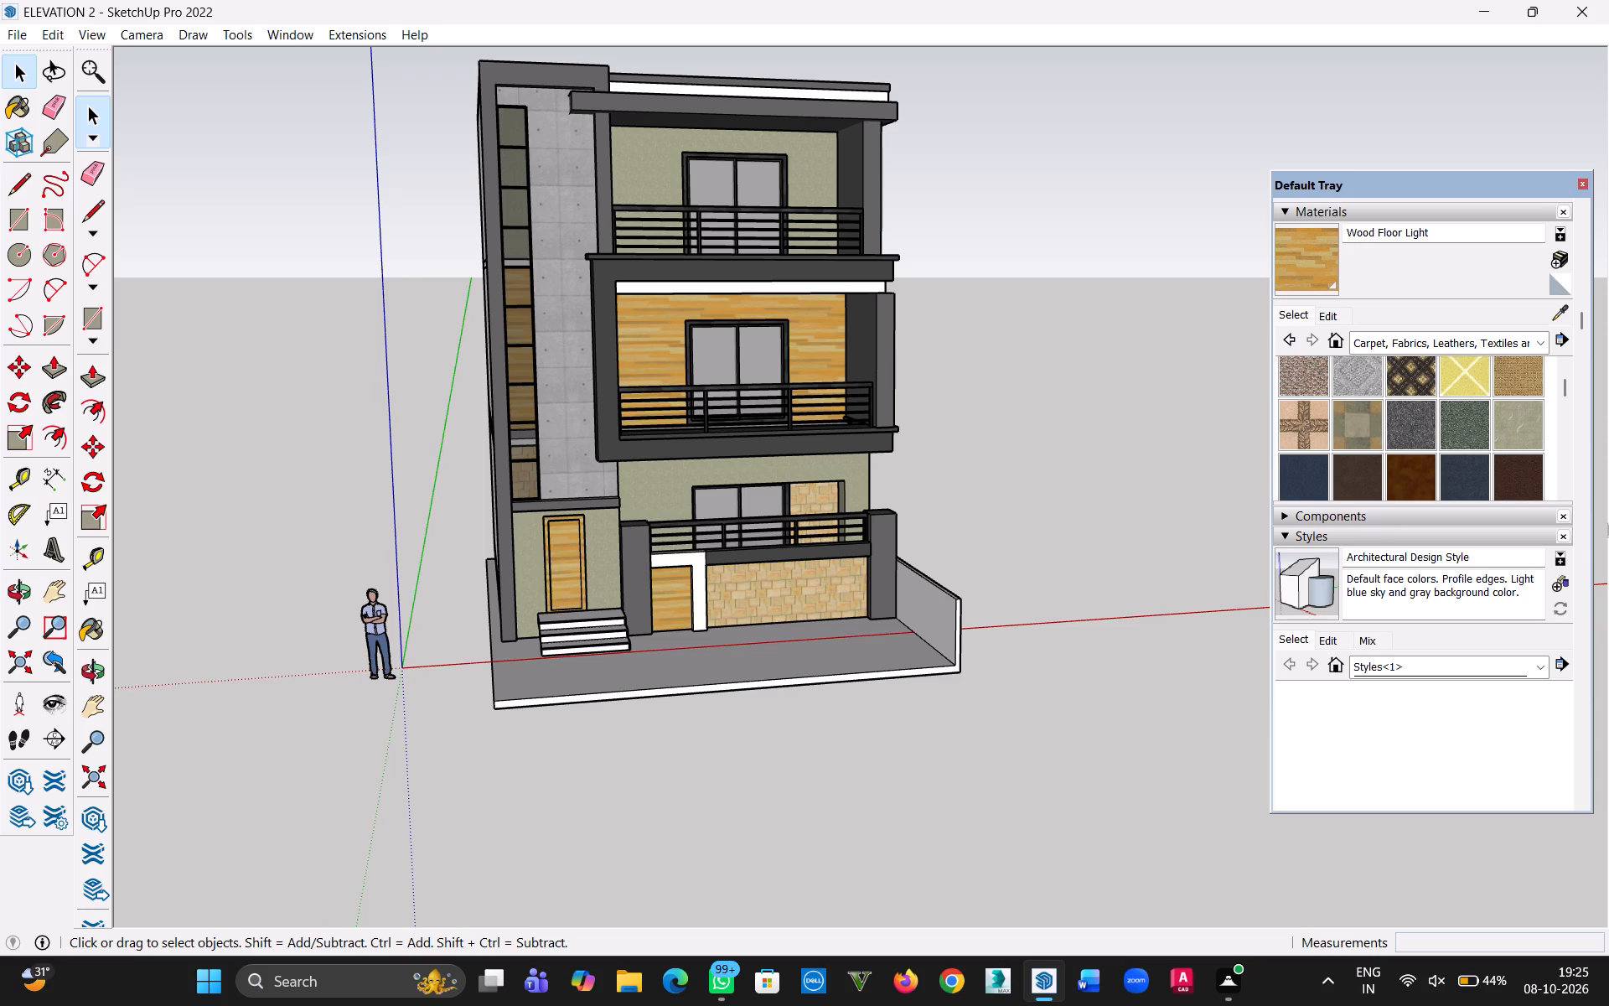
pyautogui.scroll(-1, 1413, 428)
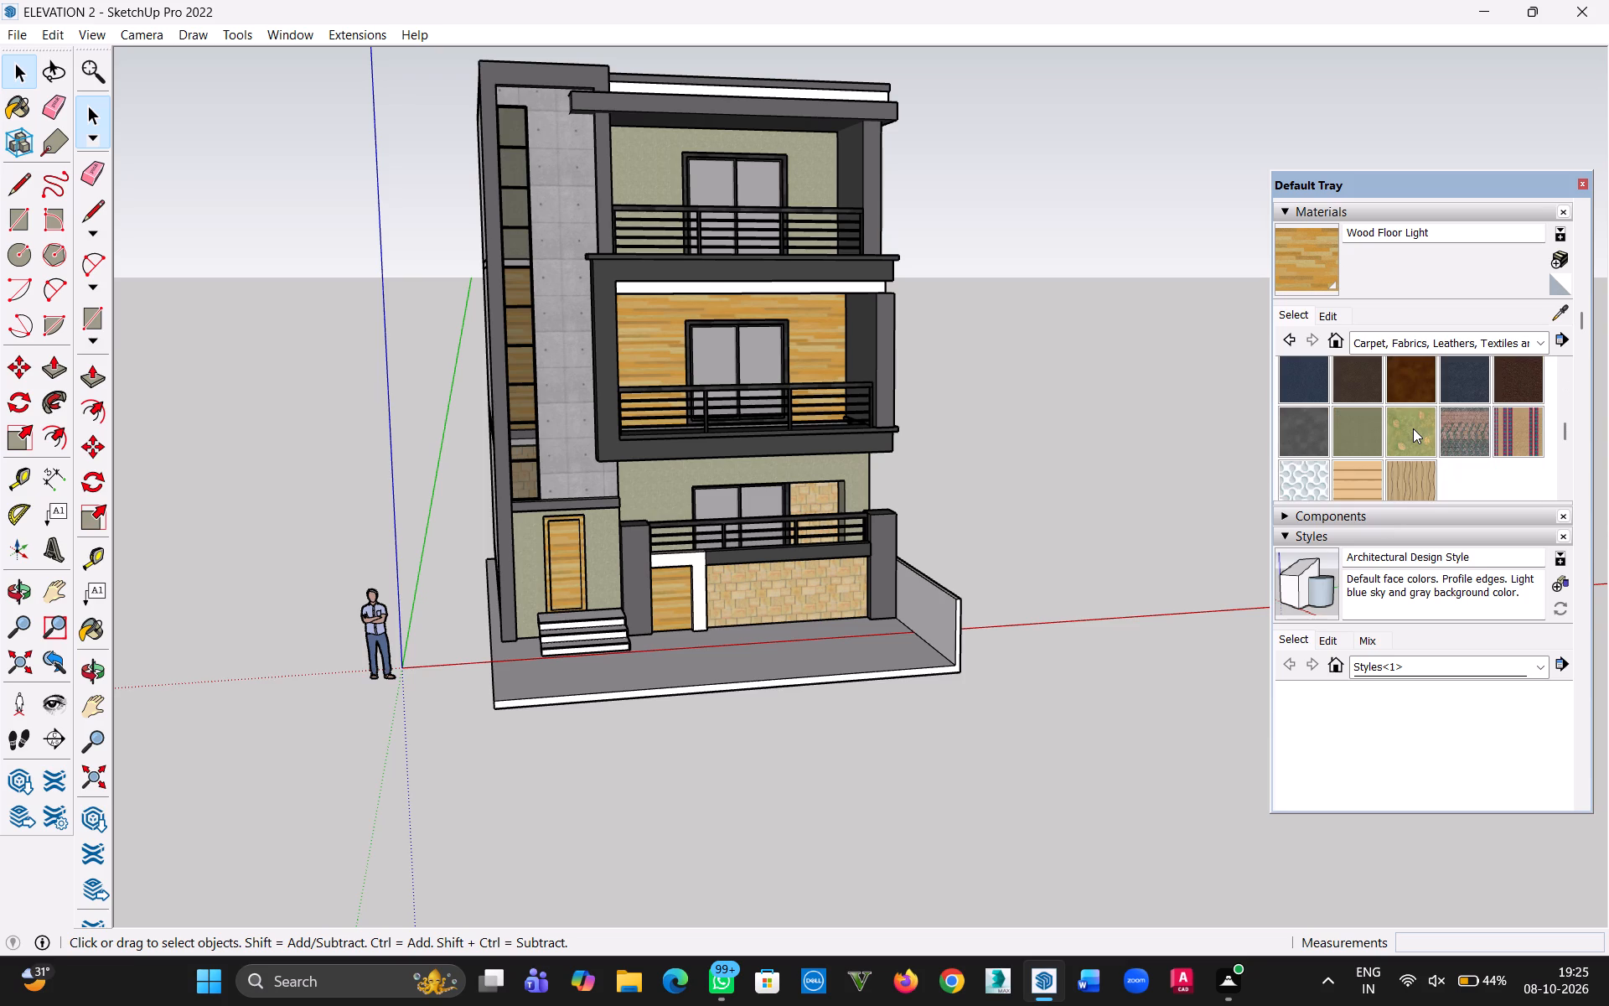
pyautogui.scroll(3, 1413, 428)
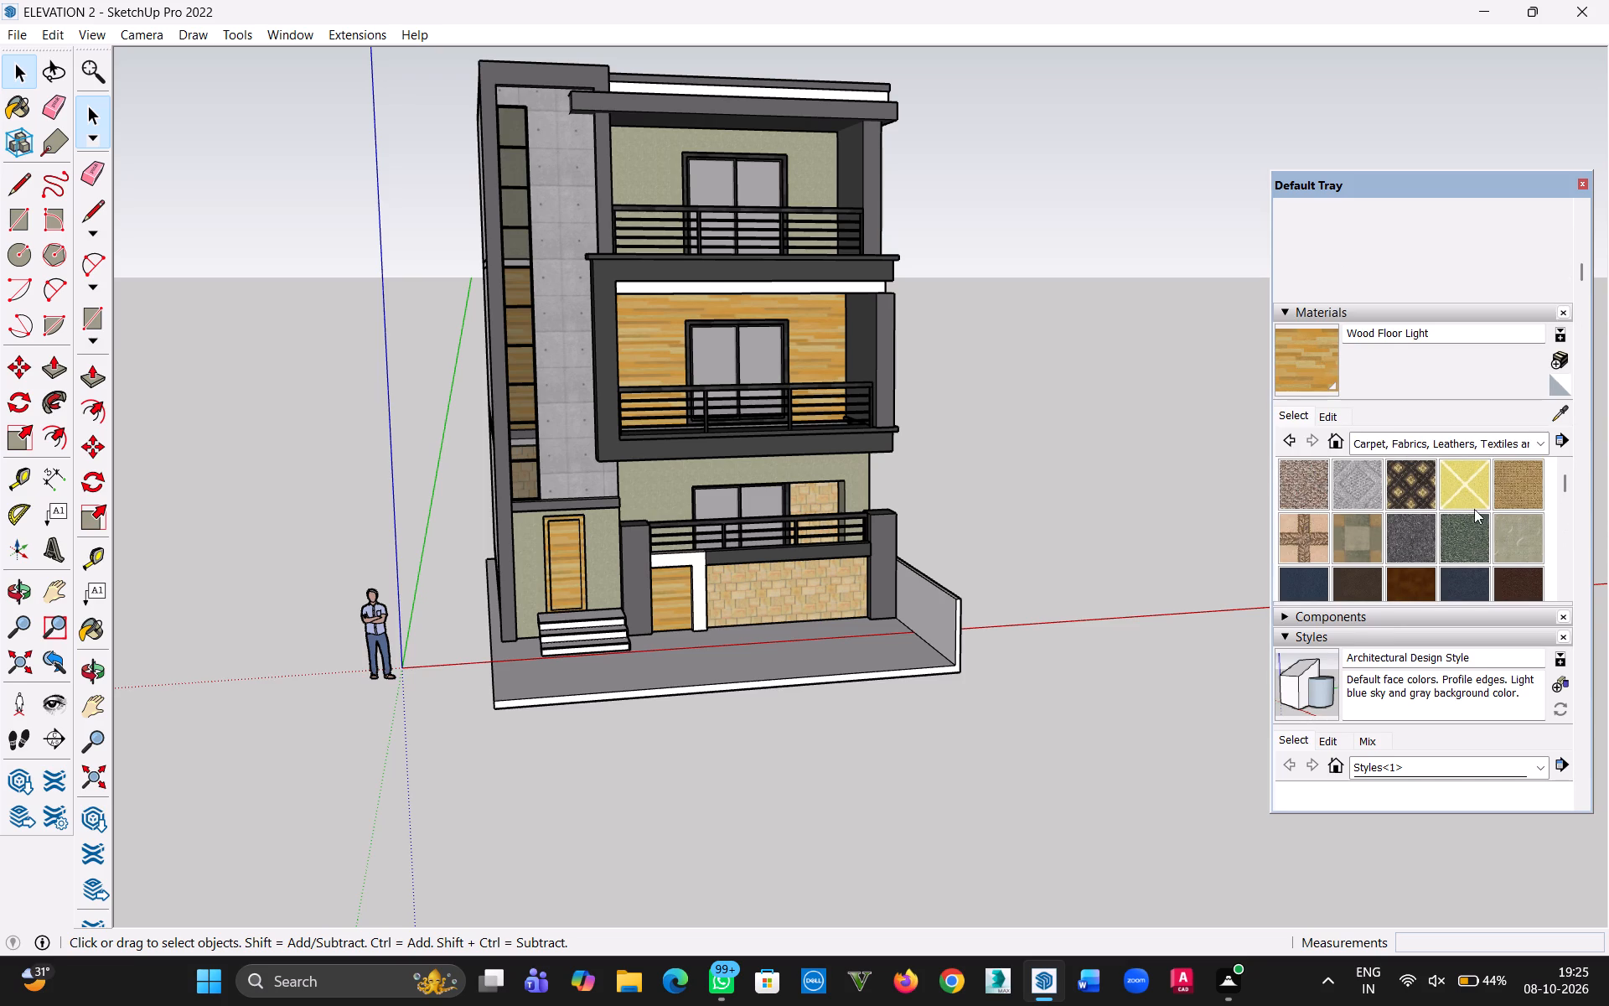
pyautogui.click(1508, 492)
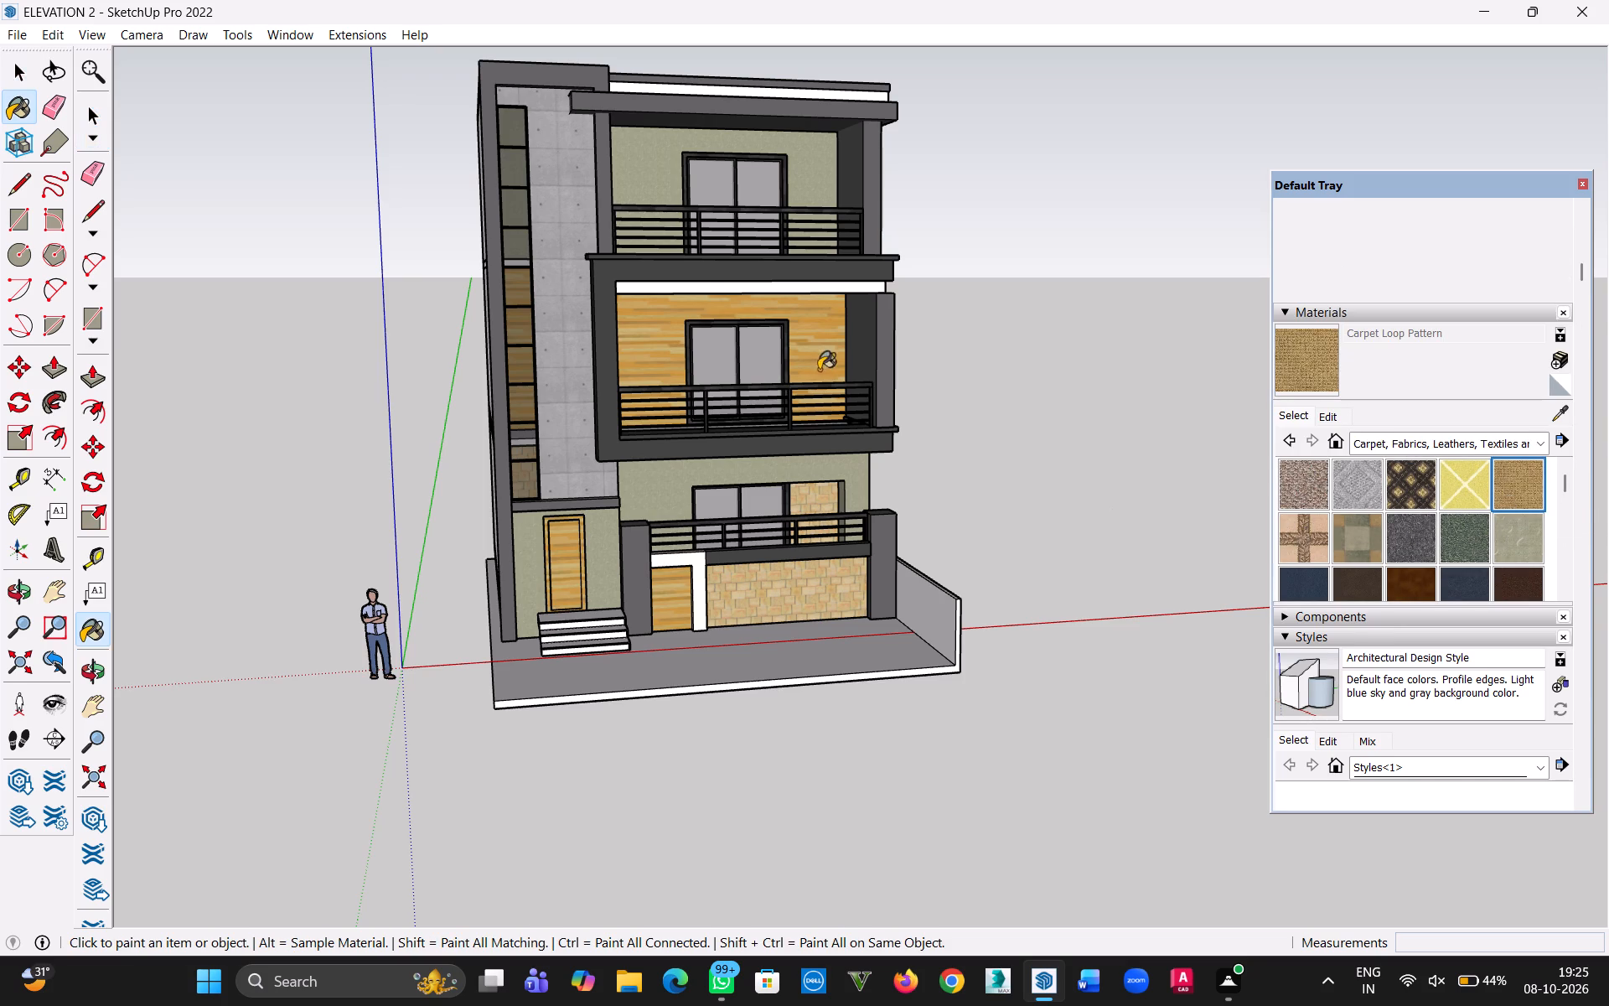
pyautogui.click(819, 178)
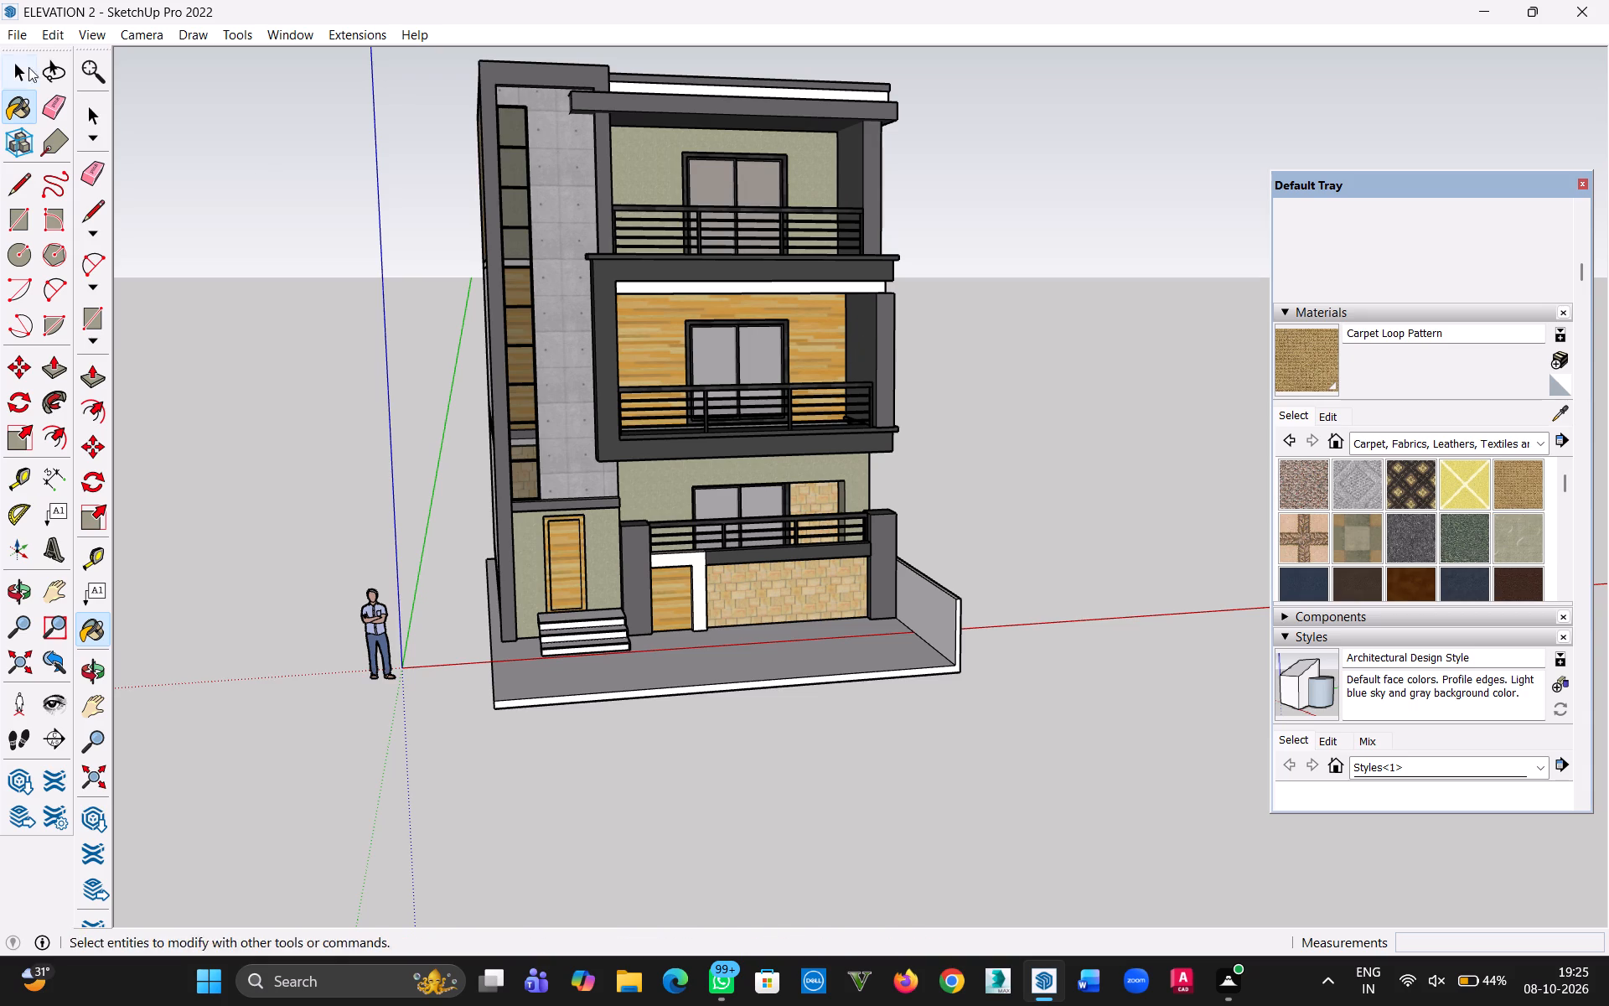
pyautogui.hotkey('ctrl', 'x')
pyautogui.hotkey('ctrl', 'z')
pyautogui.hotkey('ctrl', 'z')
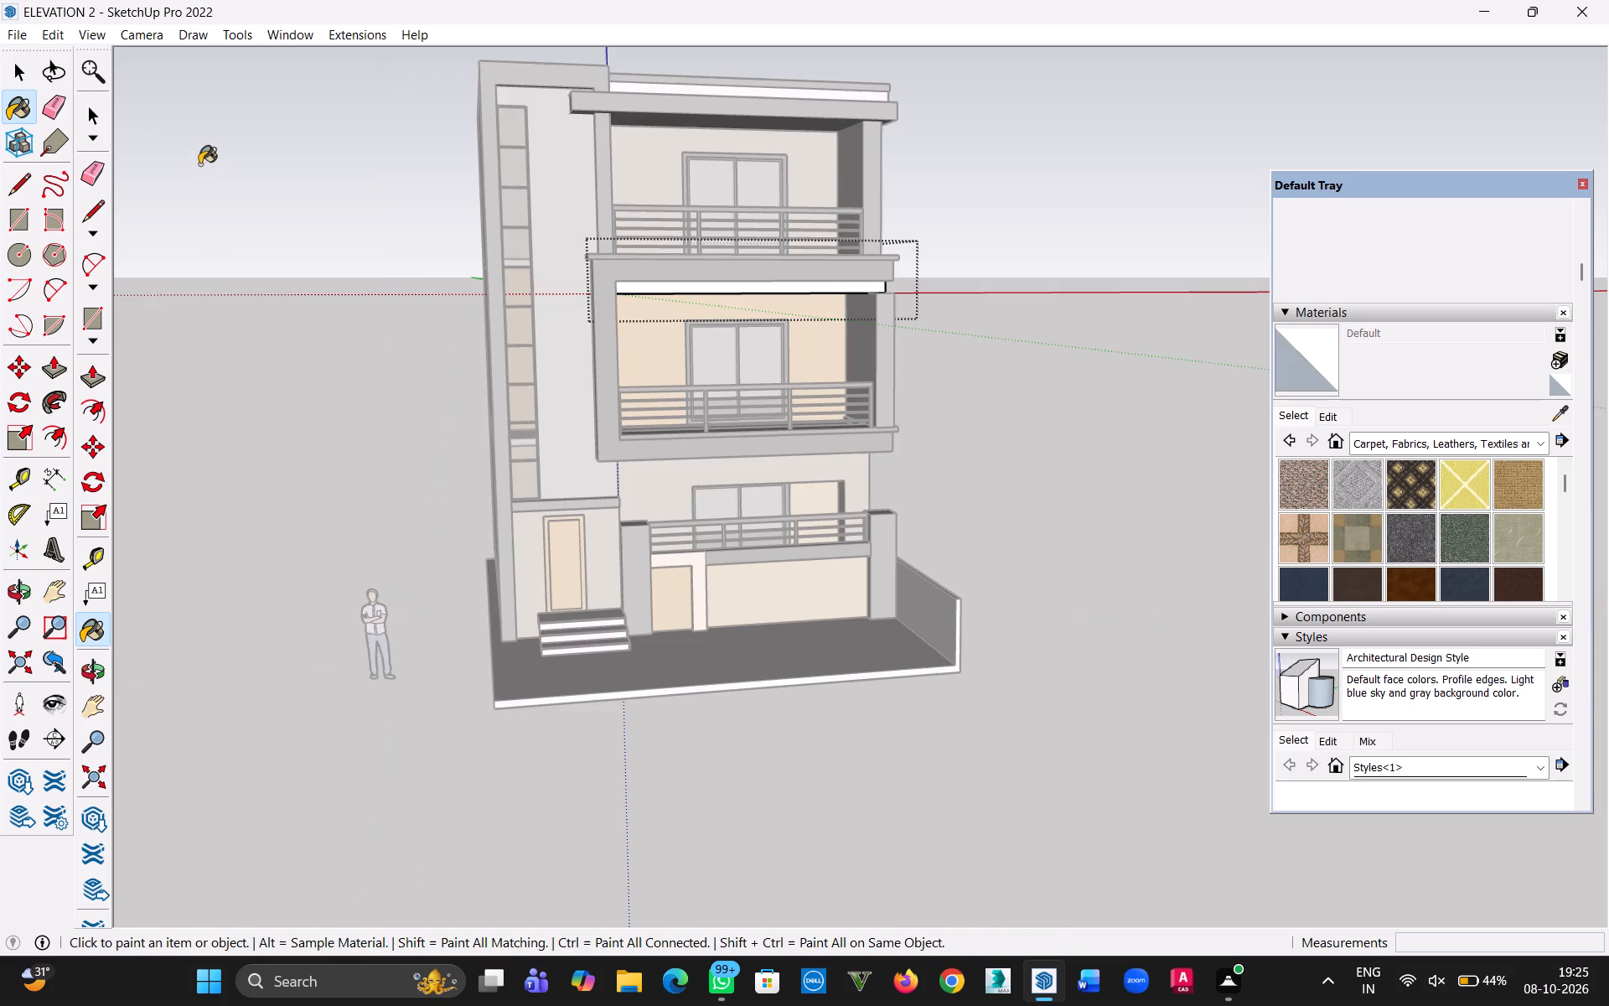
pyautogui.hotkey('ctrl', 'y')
# Paint the ground-floor wall around the entrance door with the Default material.
pyautogui.click(530, 552)
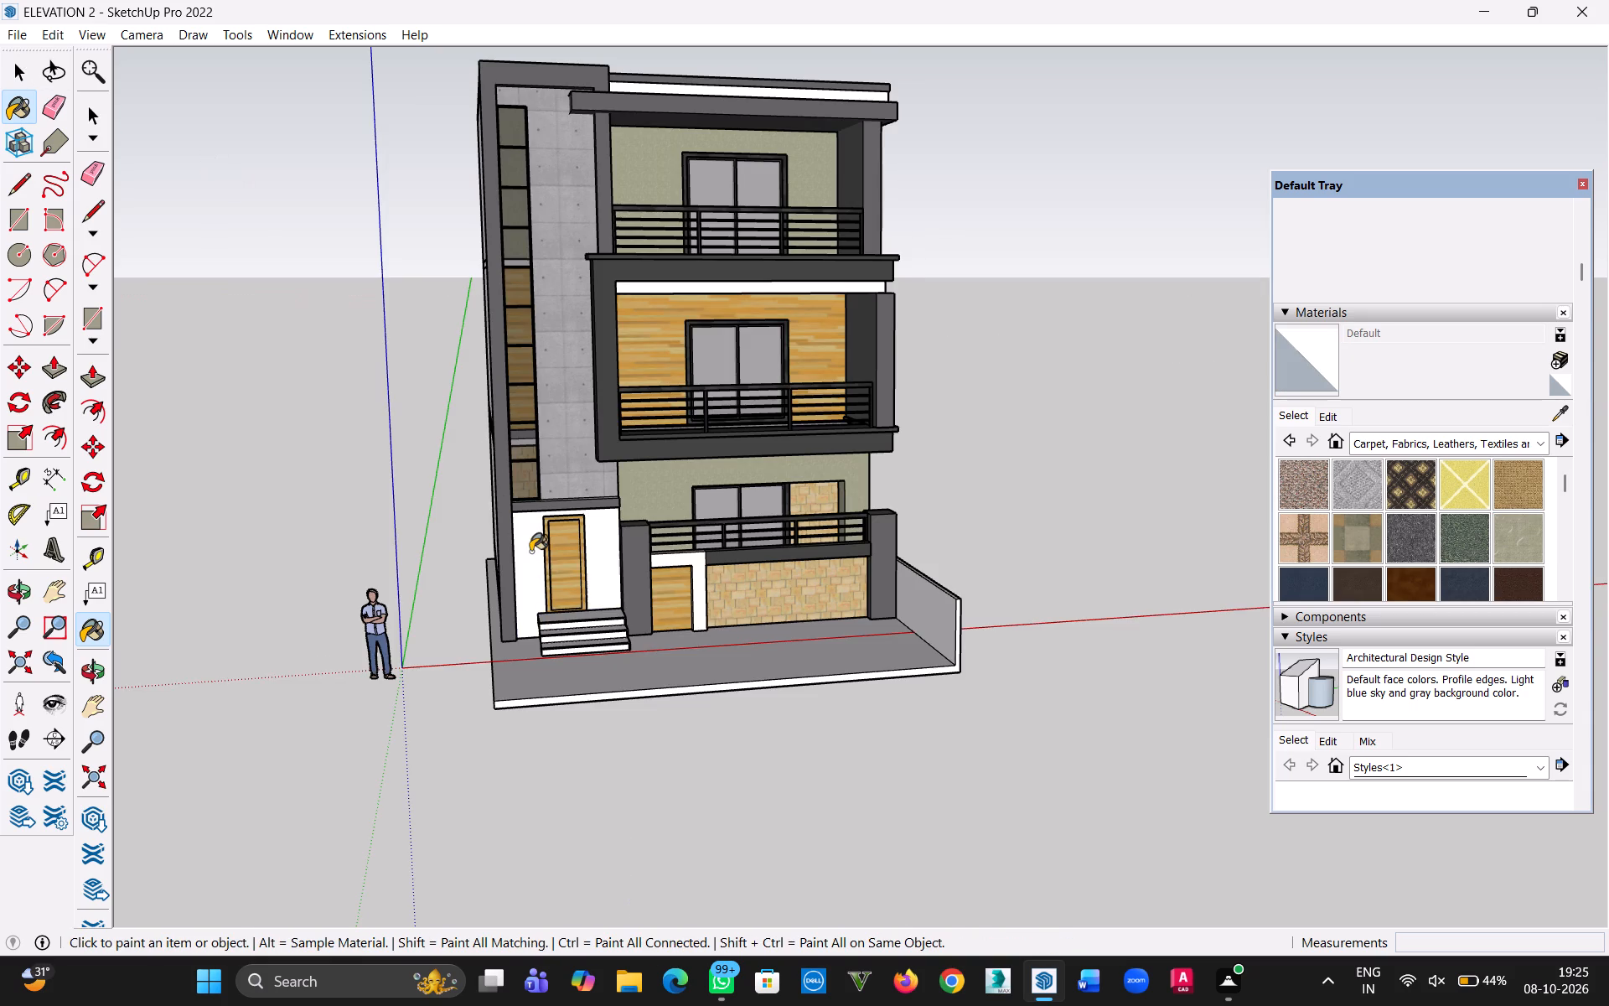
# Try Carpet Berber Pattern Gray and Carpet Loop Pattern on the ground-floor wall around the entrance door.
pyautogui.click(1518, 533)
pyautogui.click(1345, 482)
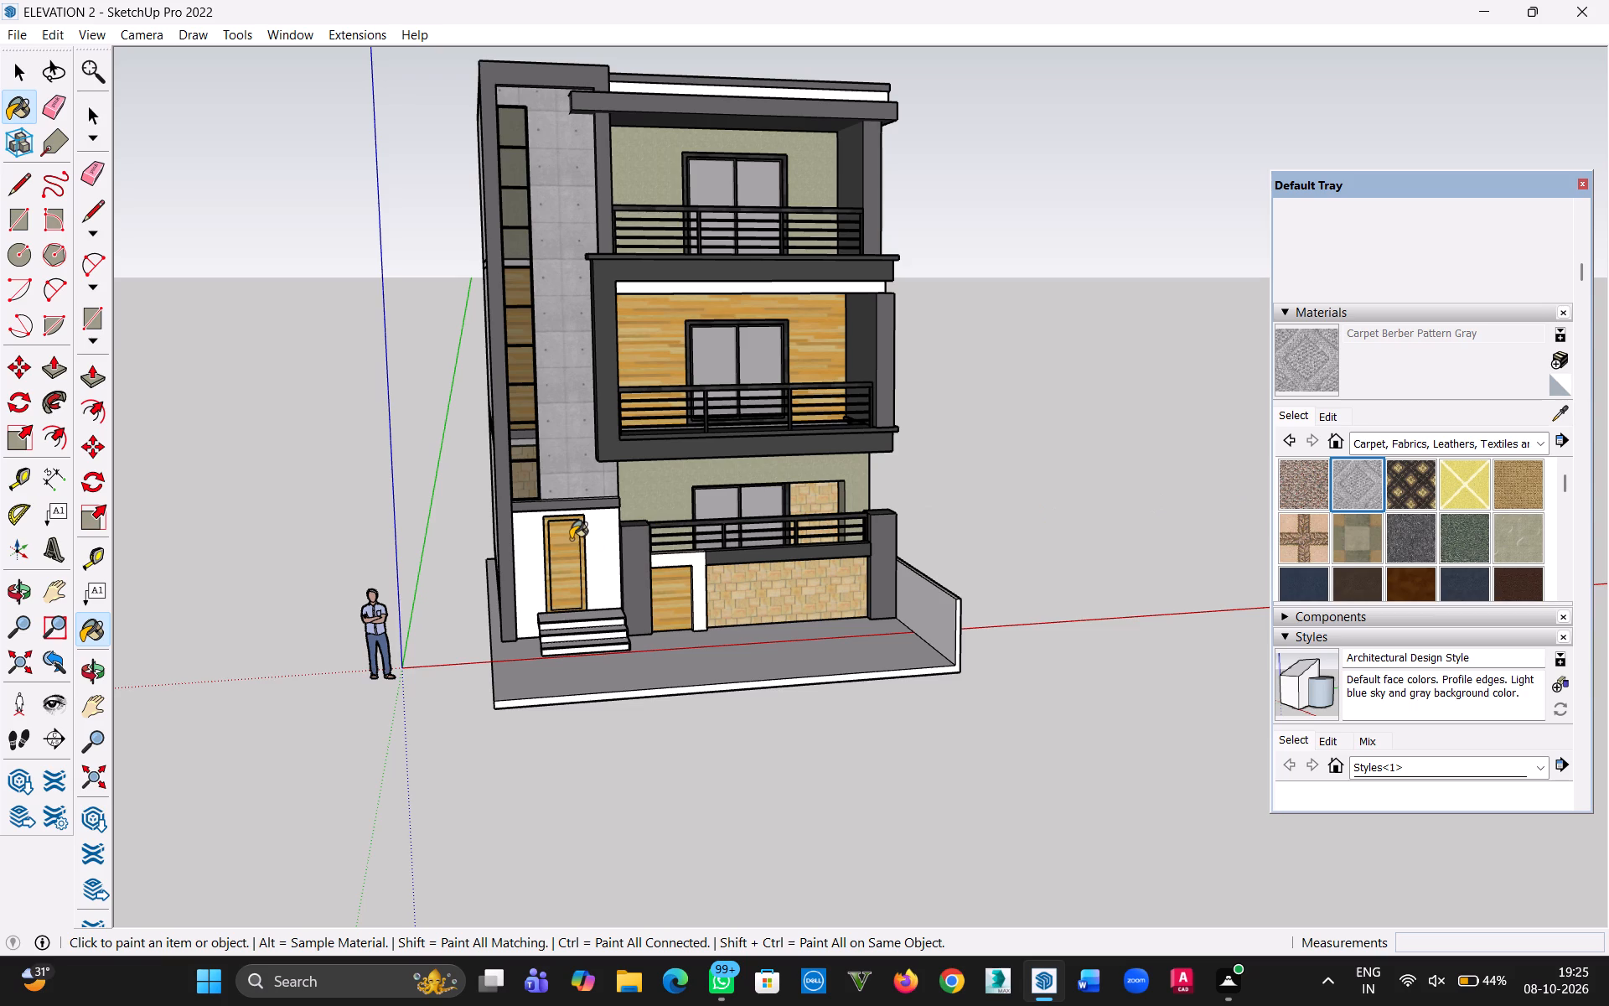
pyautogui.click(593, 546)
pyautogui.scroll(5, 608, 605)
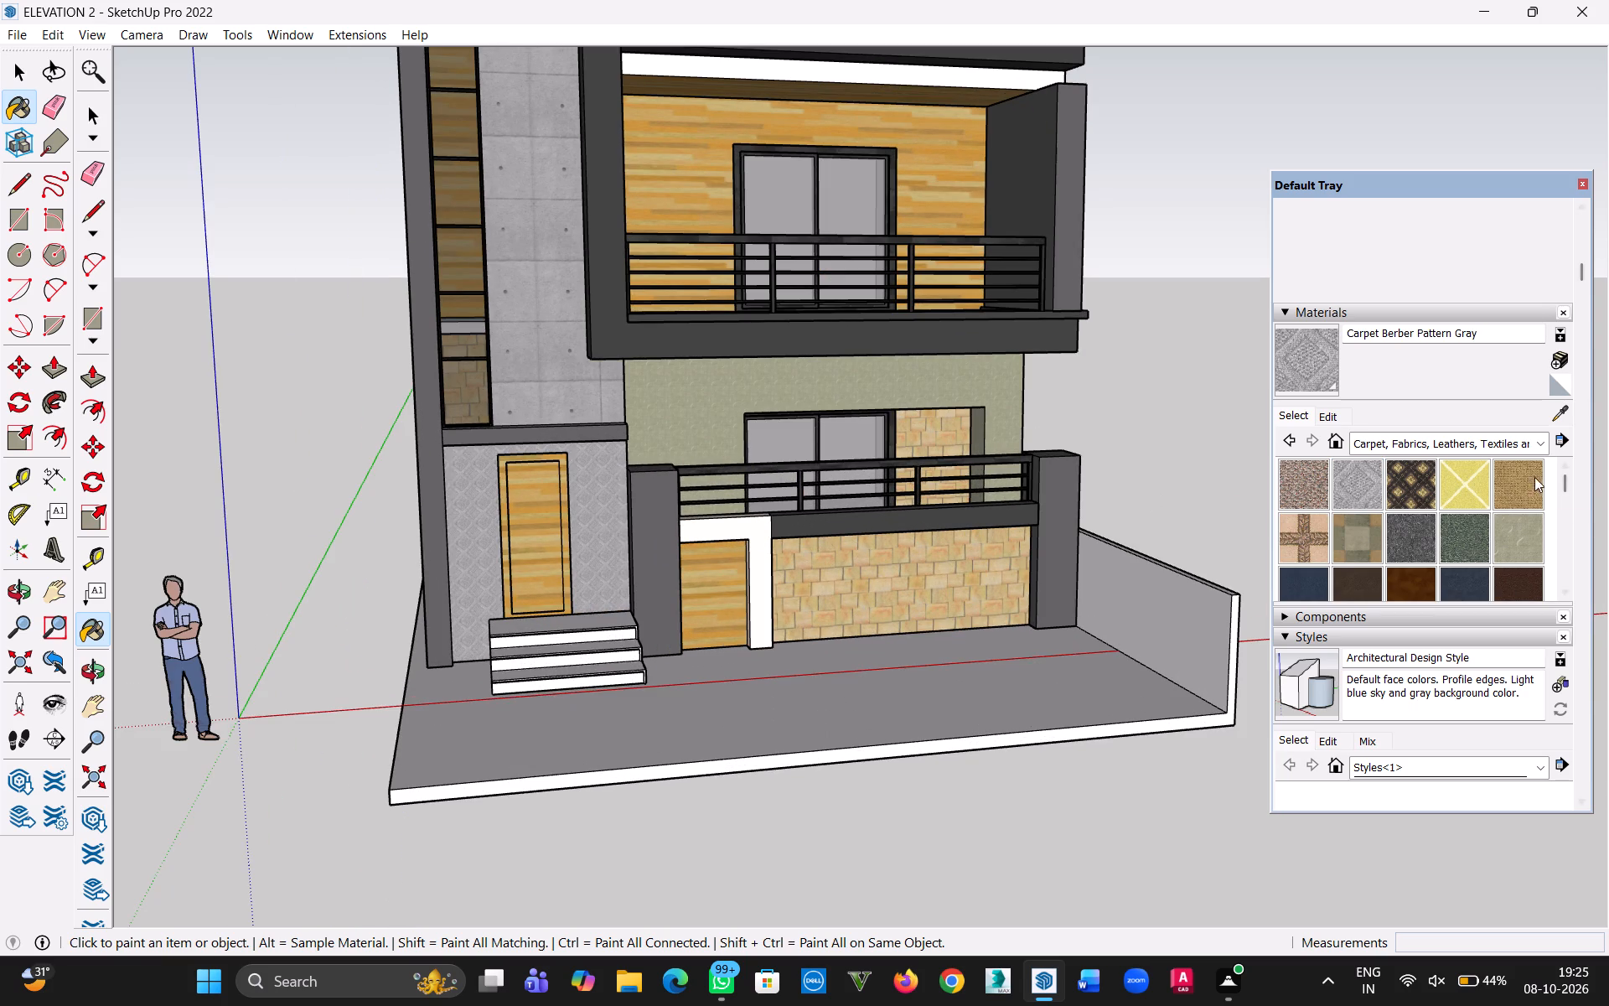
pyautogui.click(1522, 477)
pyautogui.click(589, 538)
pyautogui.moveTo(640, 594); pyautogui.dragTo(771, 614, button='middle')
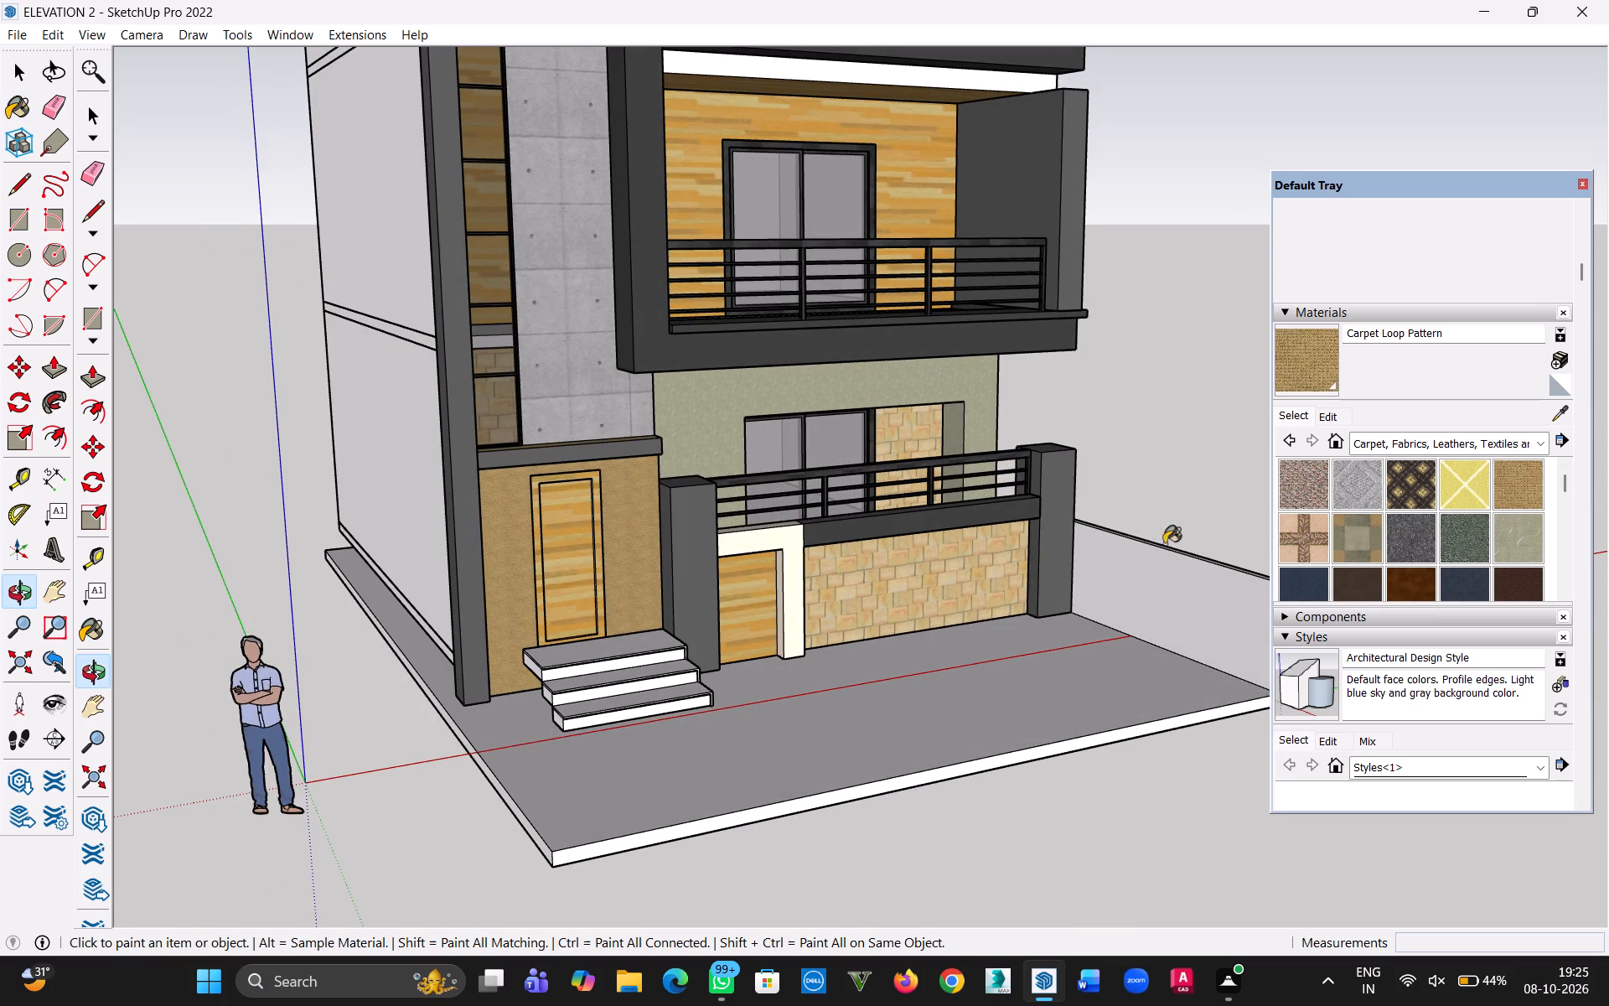
# Paint the entrance wall and the ground-floor wall behind the lower balcony railing with Carpet Berber Pattern Gray.
pyautogui.click(1359, 483)
pyautogui.click(645, 516)
pyautogui.click(694, 467)
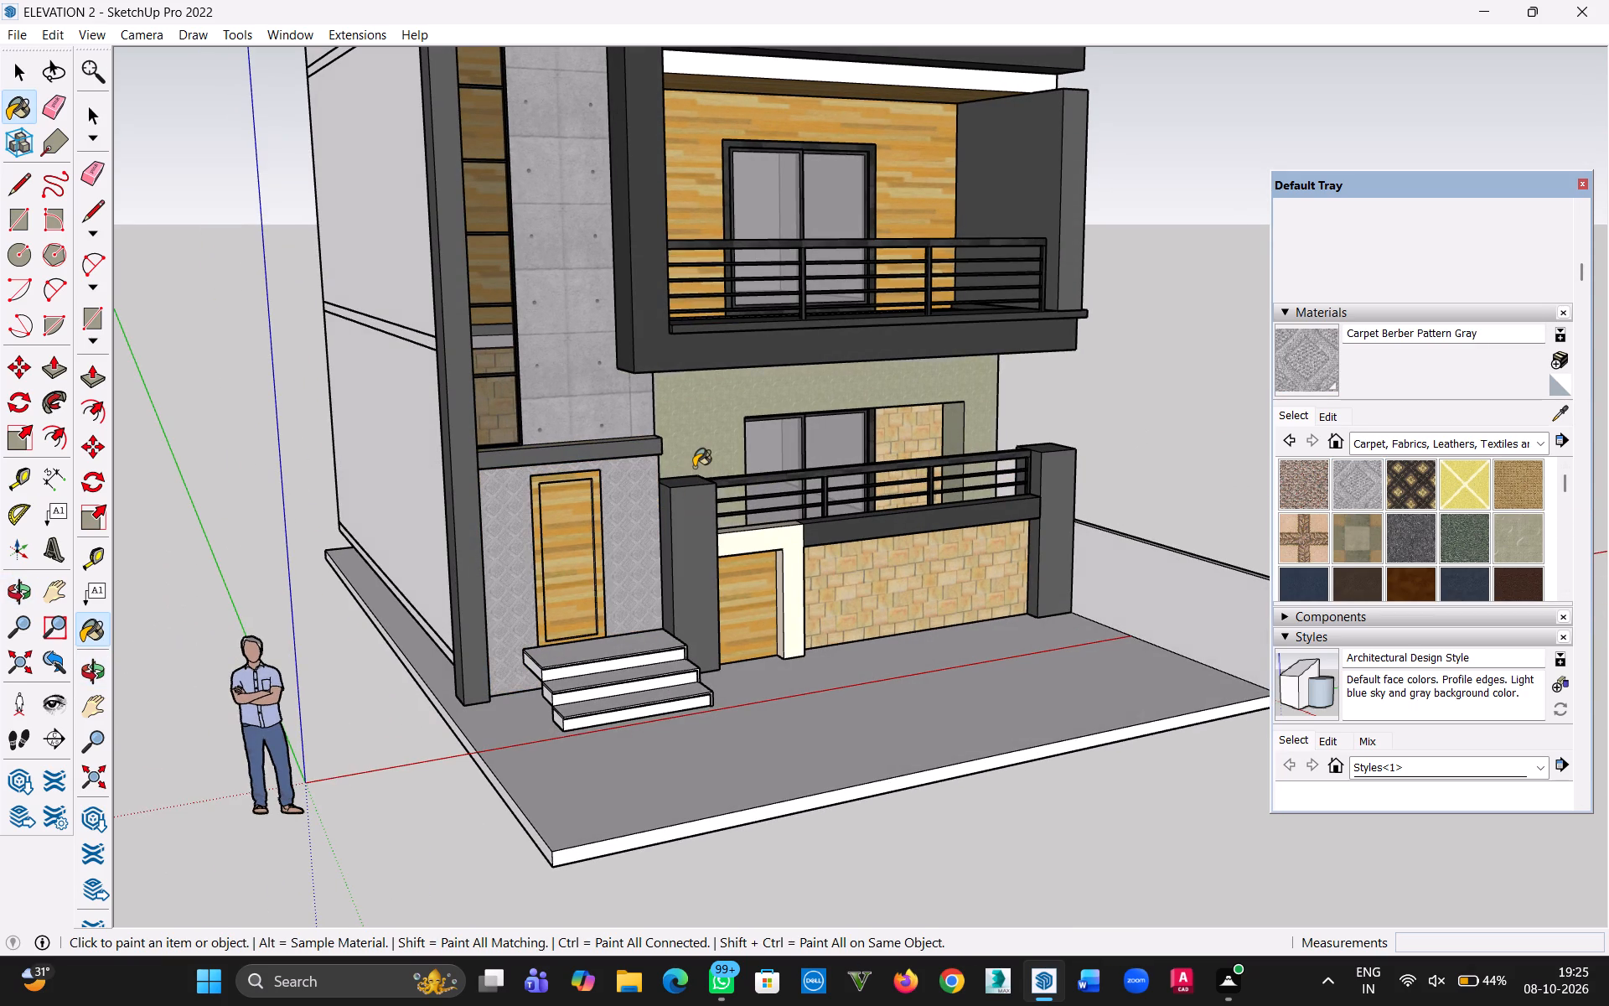
pyautogui.moveTo(897, 538); pyautogui.dragTo(758, 550, button='middle')
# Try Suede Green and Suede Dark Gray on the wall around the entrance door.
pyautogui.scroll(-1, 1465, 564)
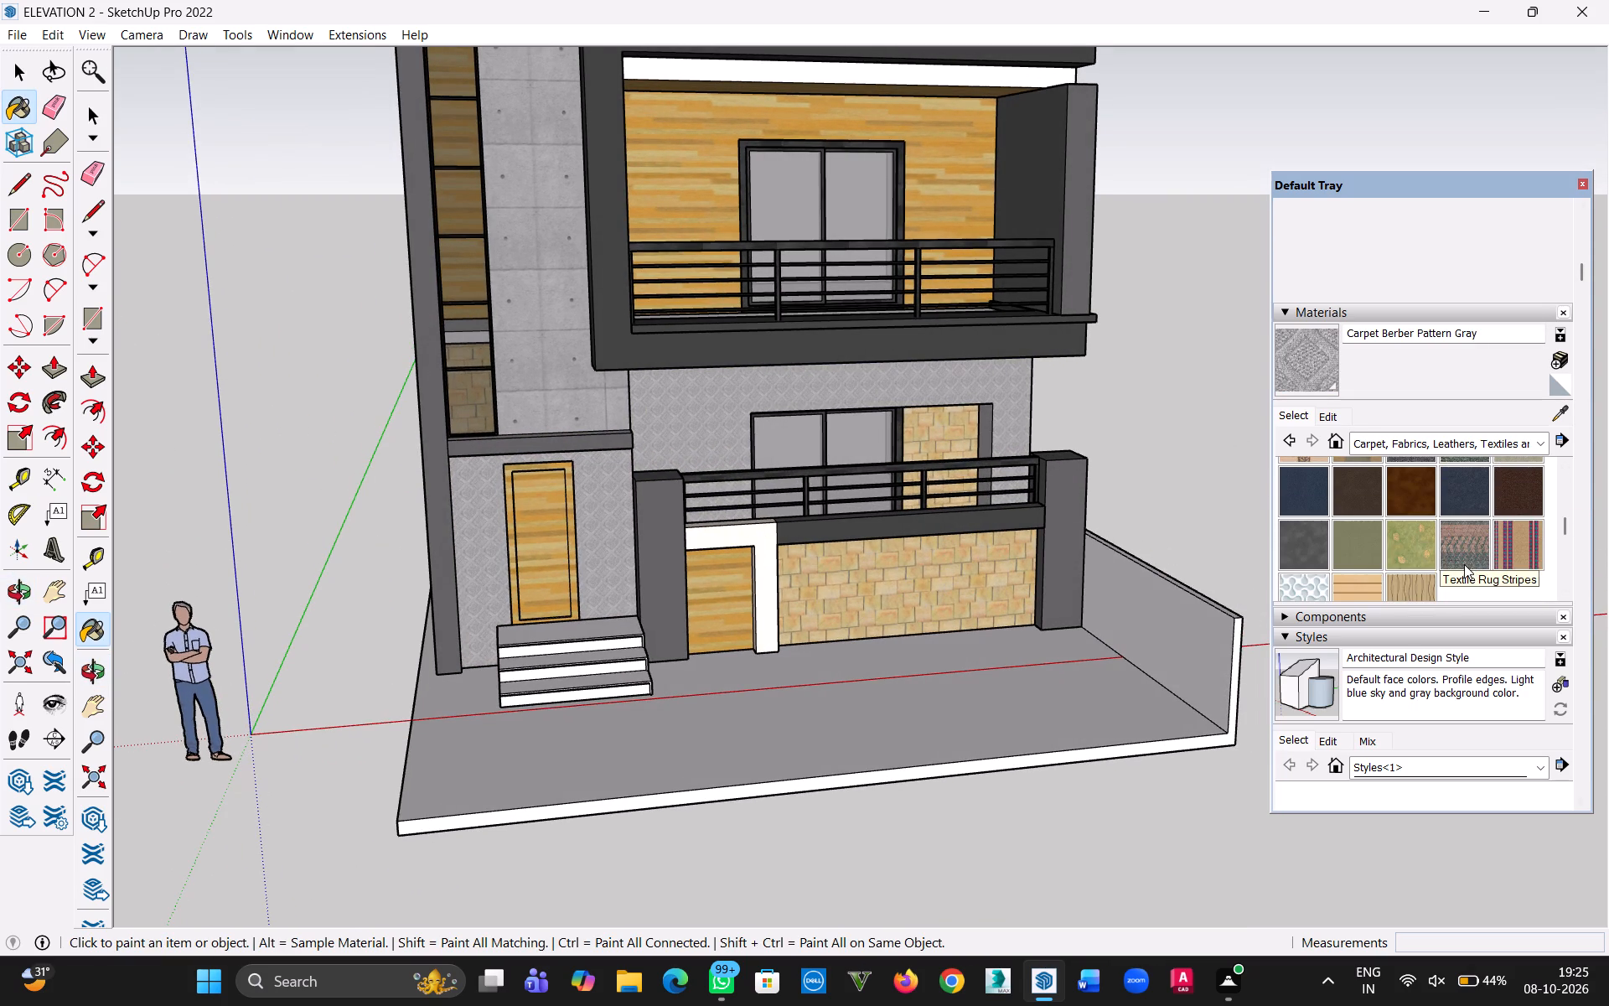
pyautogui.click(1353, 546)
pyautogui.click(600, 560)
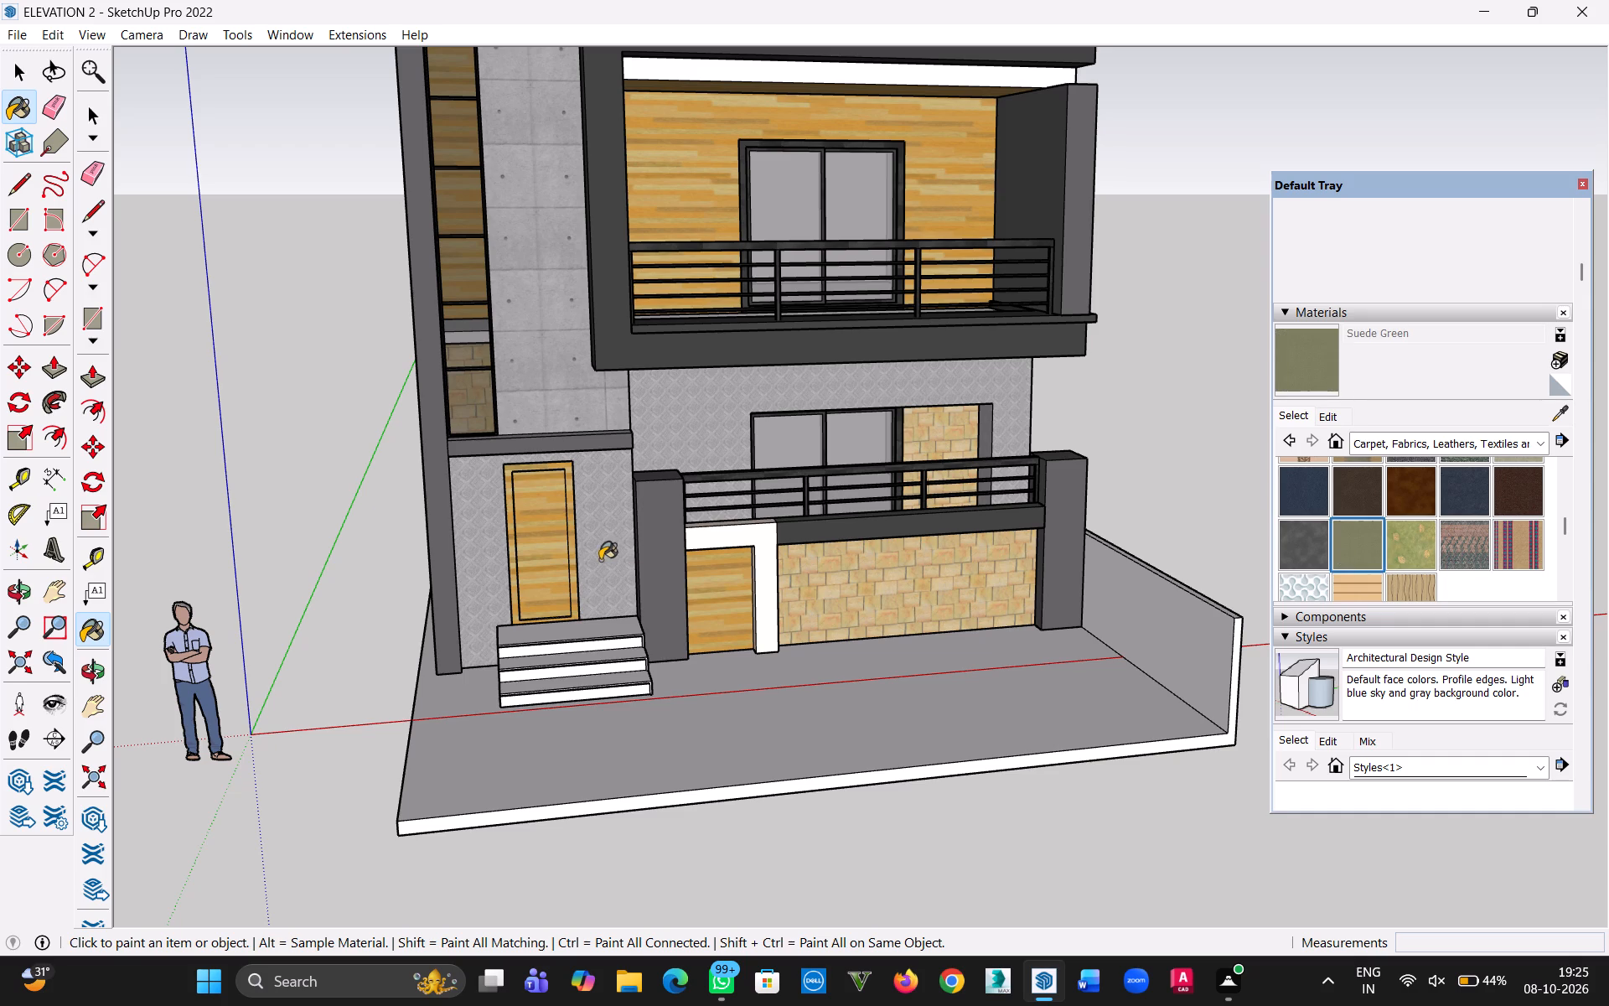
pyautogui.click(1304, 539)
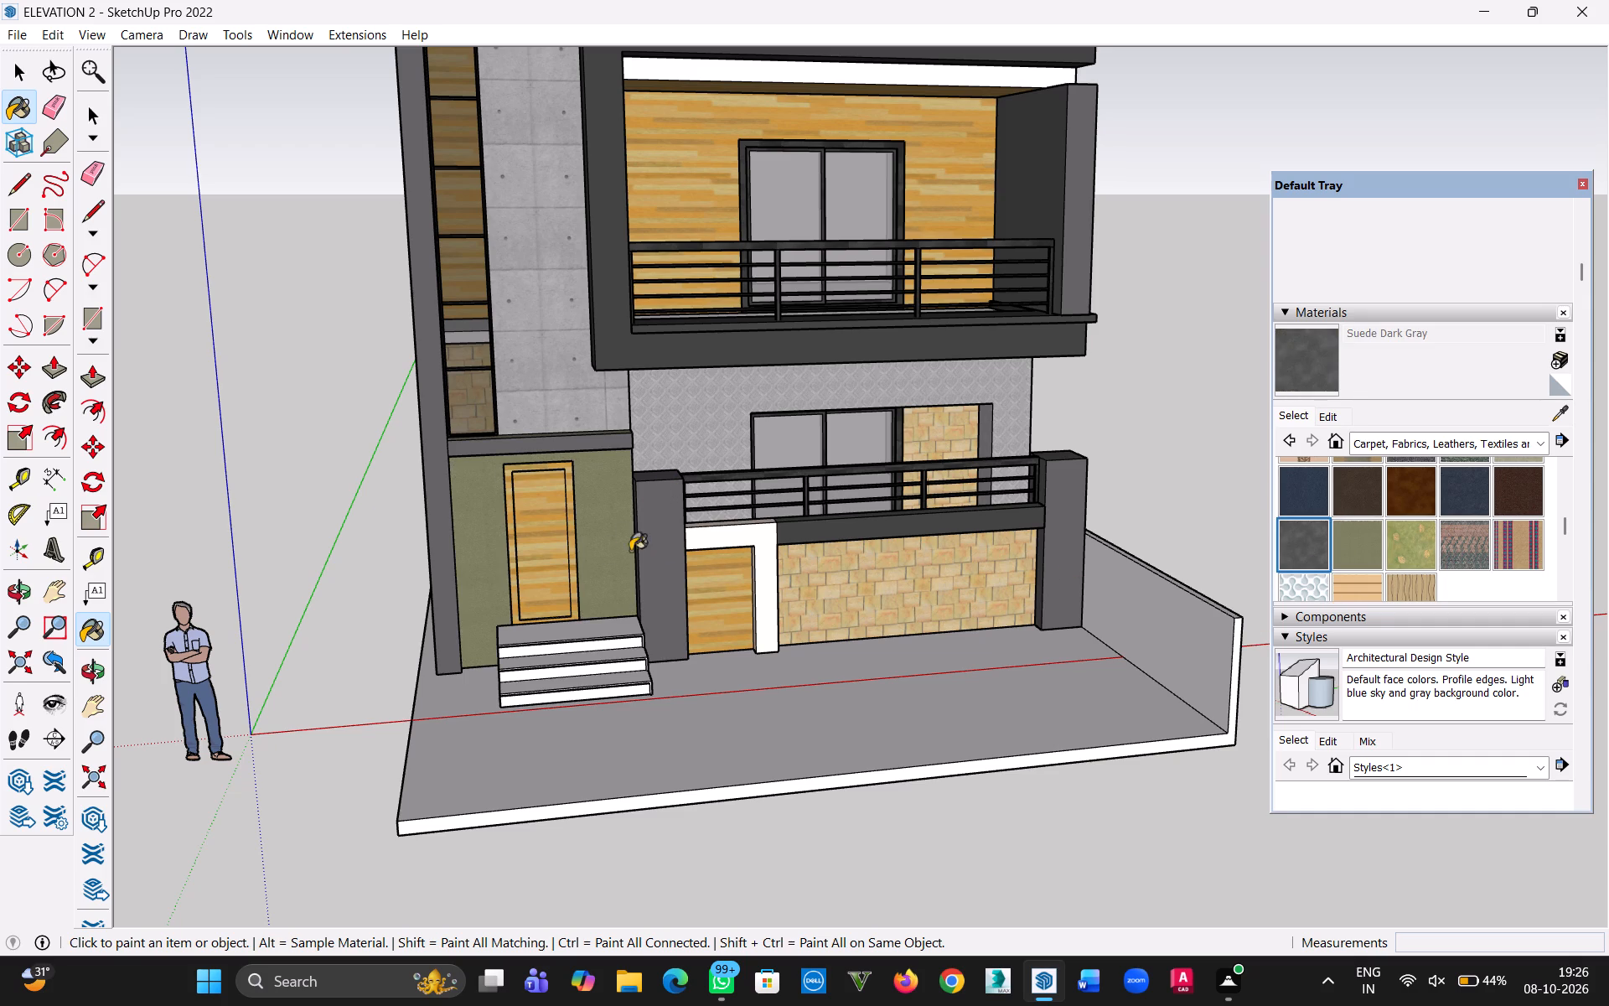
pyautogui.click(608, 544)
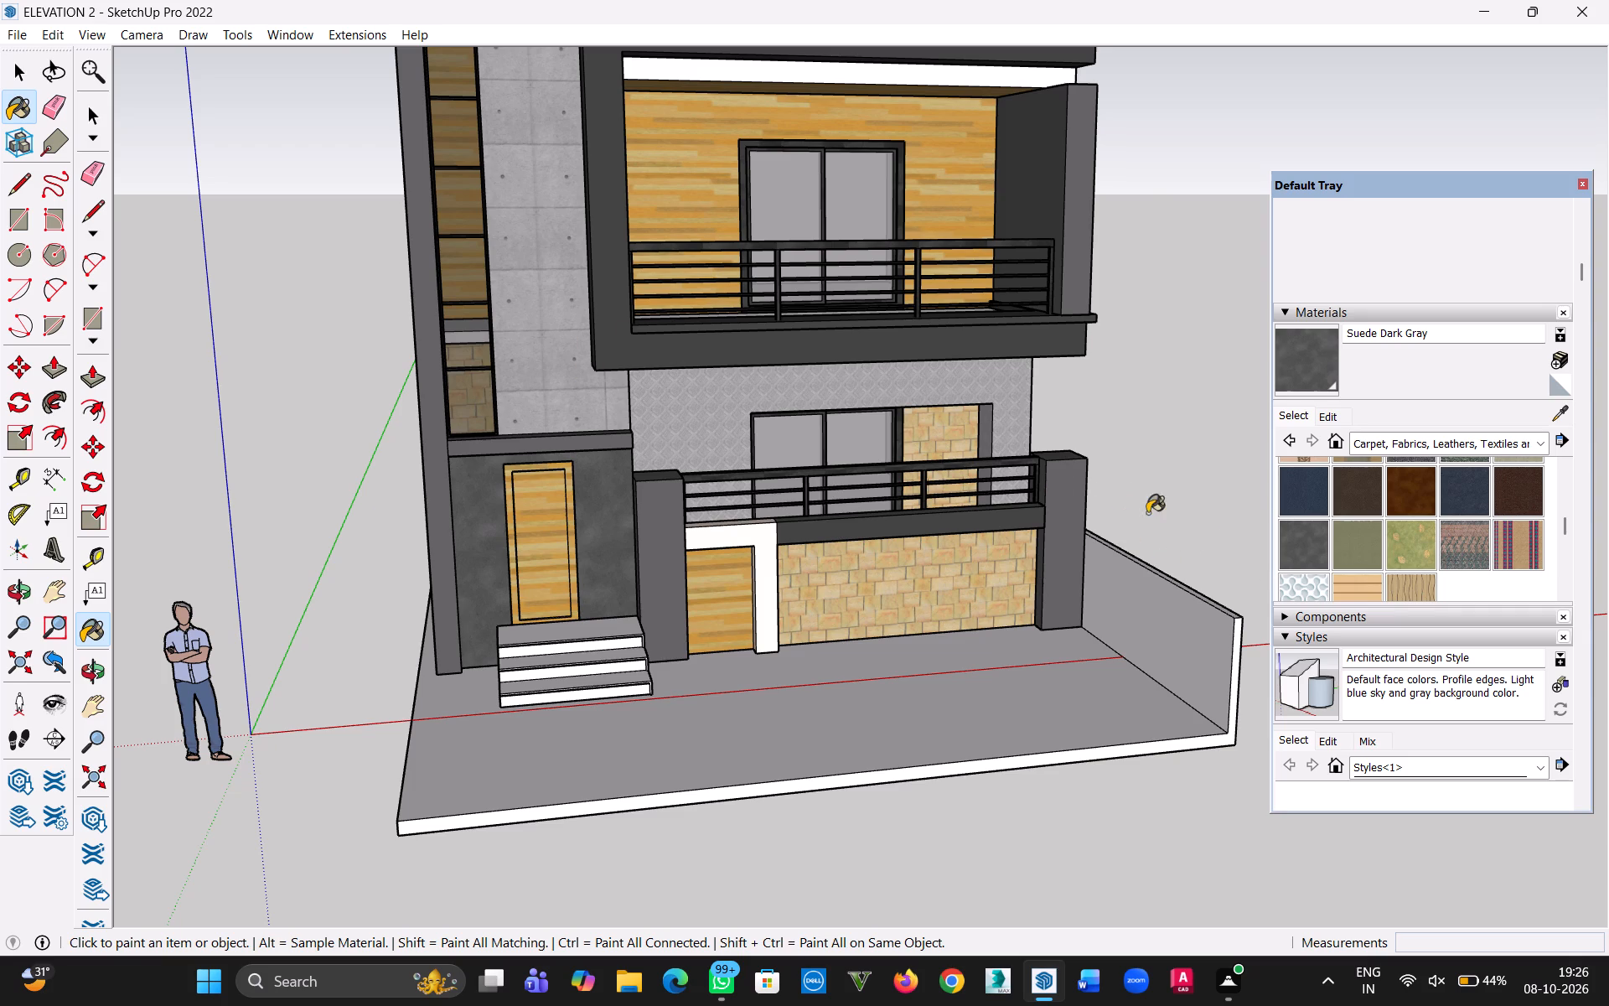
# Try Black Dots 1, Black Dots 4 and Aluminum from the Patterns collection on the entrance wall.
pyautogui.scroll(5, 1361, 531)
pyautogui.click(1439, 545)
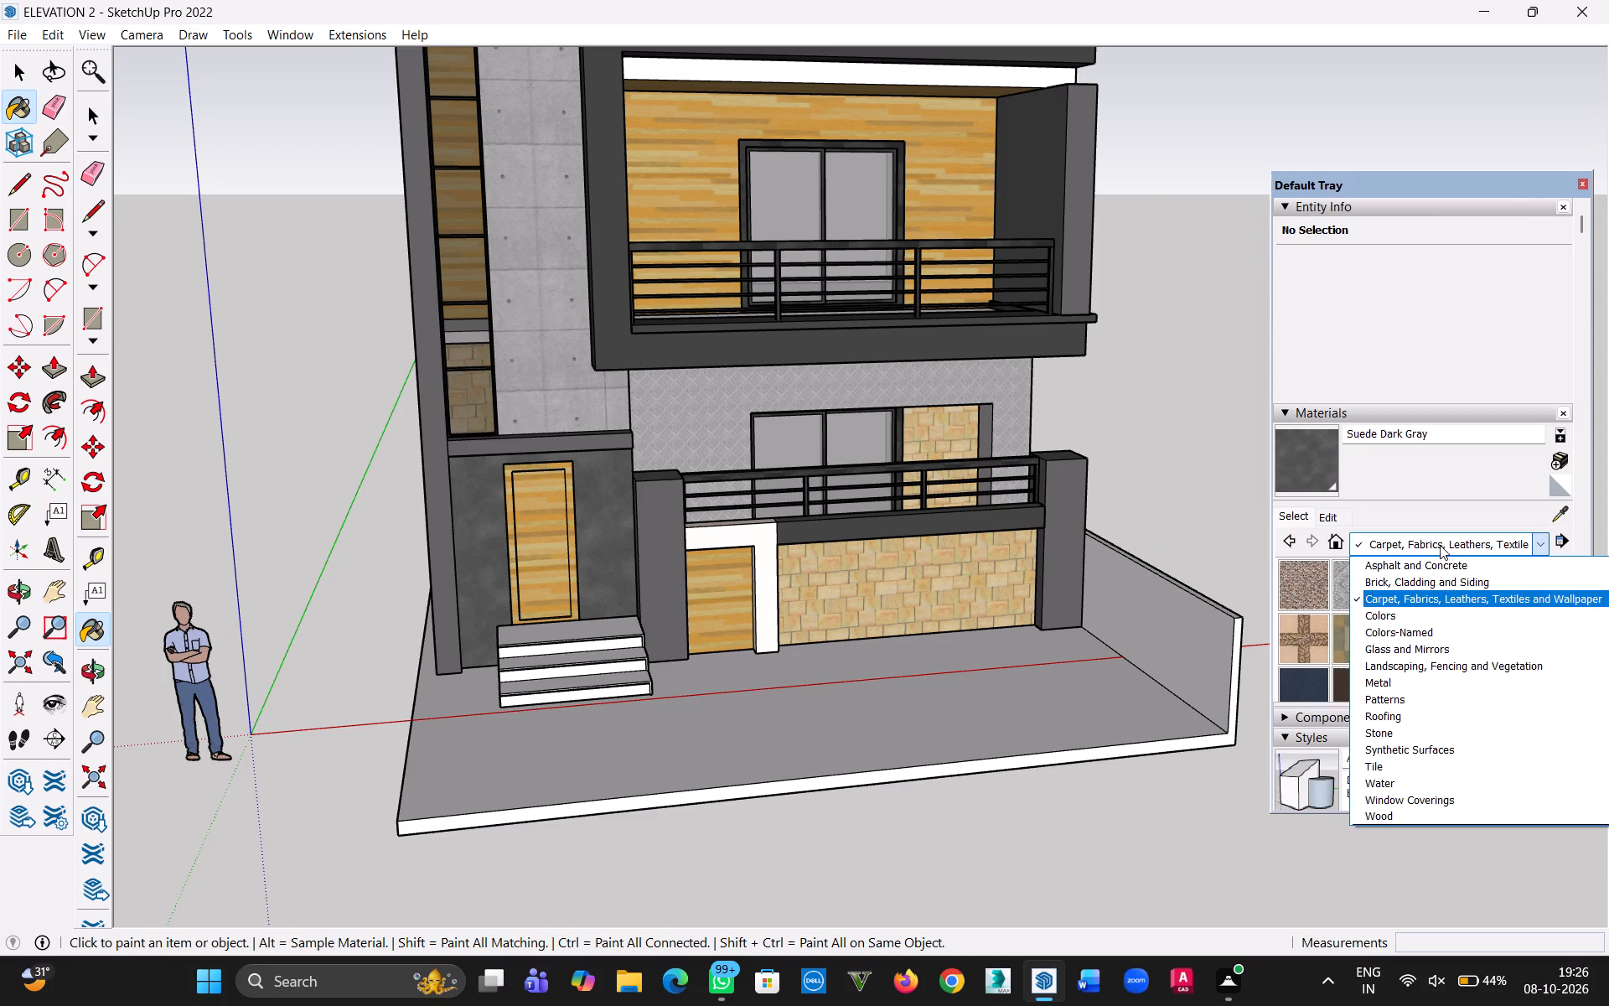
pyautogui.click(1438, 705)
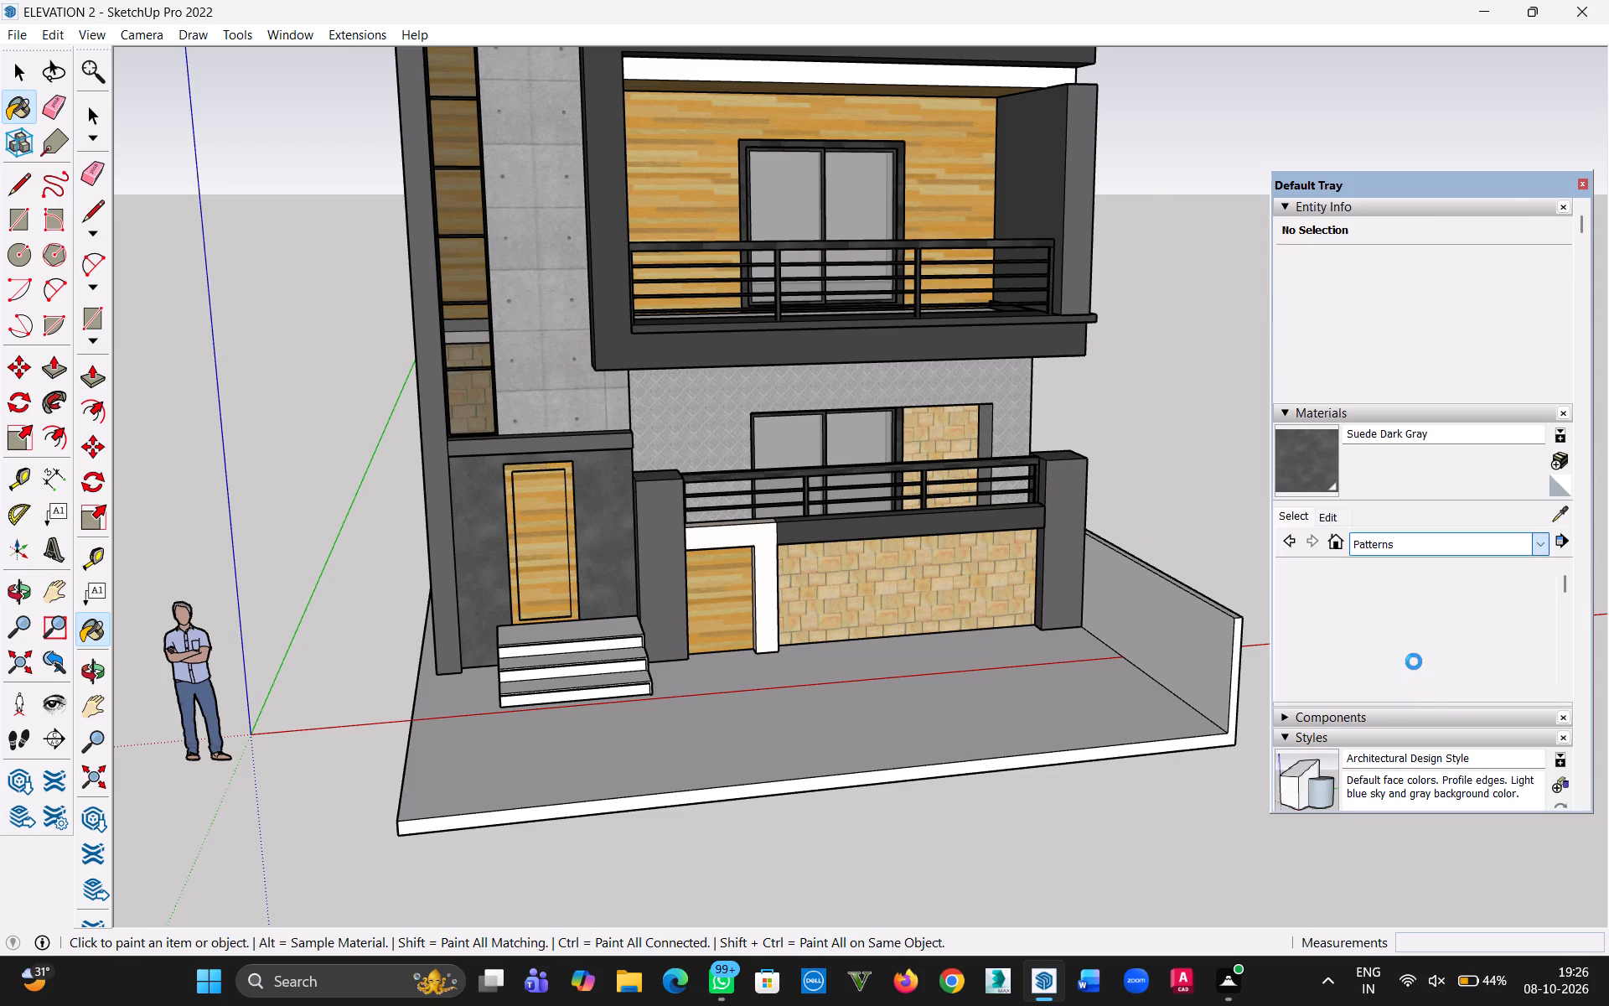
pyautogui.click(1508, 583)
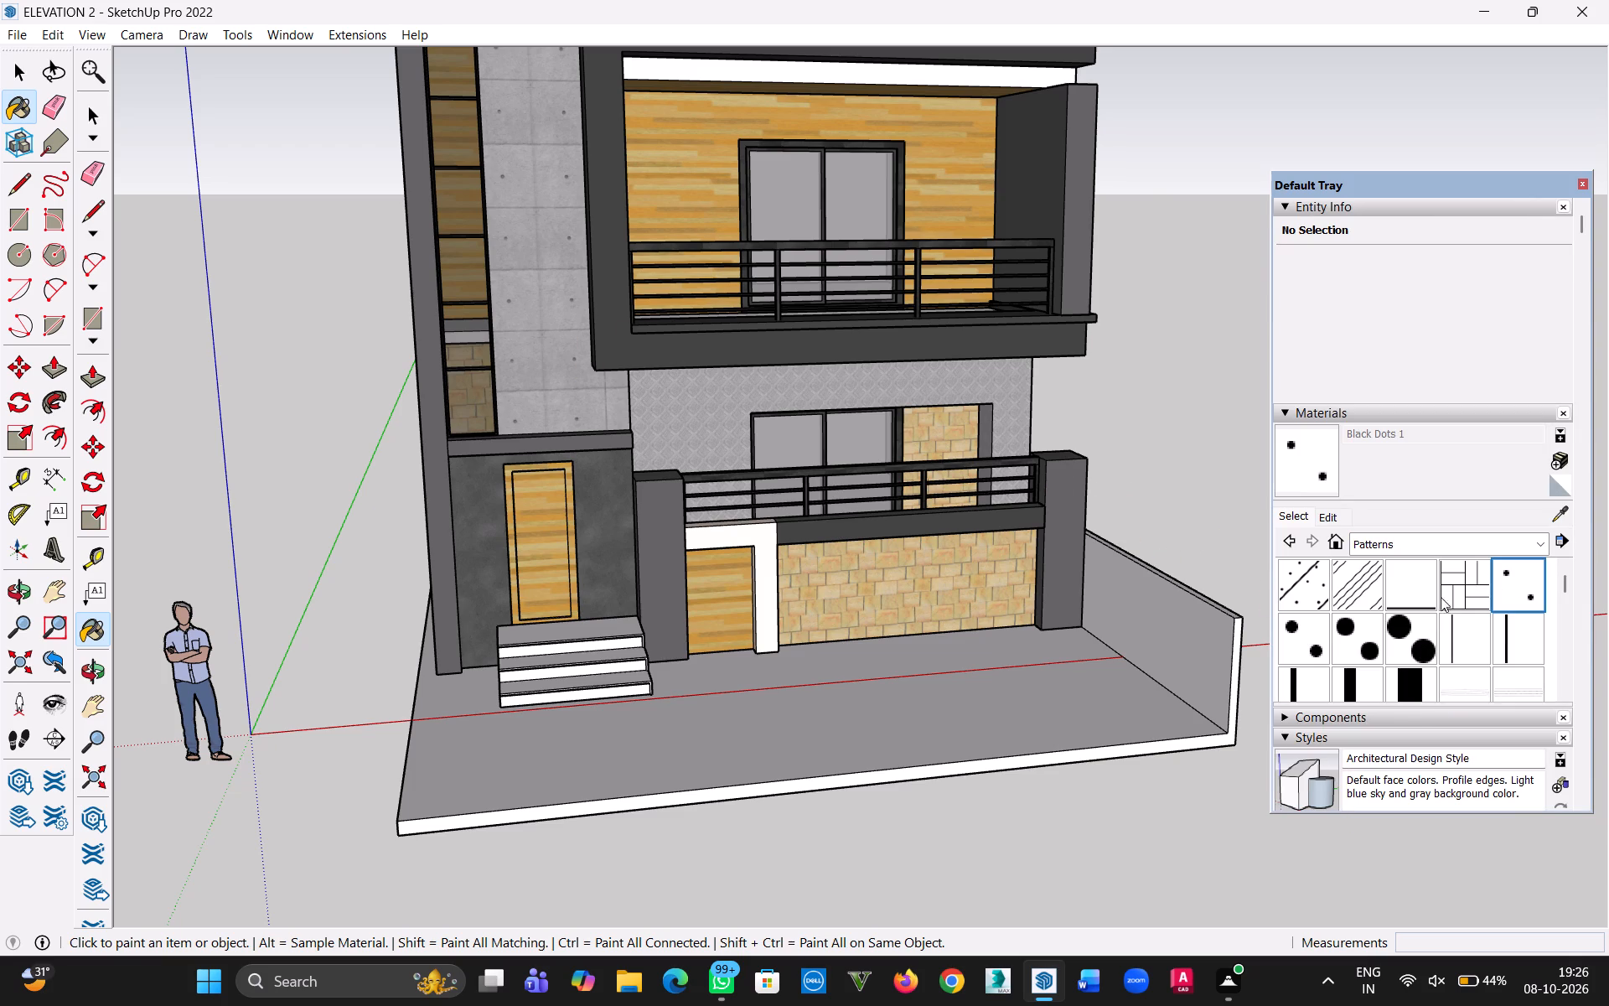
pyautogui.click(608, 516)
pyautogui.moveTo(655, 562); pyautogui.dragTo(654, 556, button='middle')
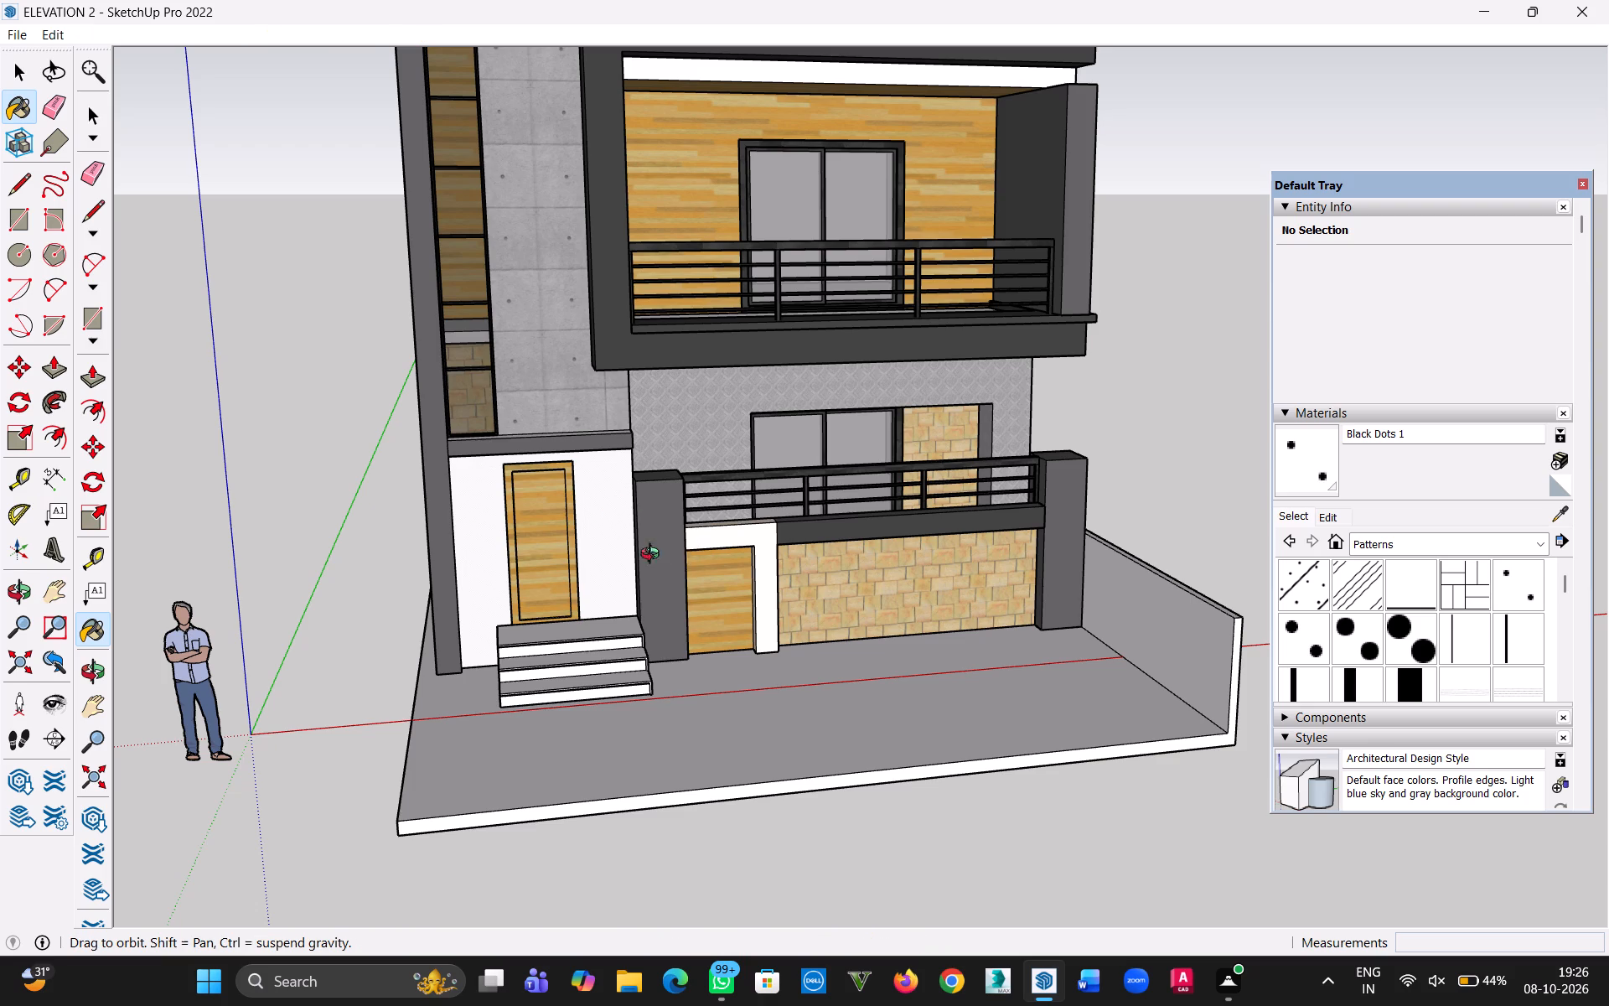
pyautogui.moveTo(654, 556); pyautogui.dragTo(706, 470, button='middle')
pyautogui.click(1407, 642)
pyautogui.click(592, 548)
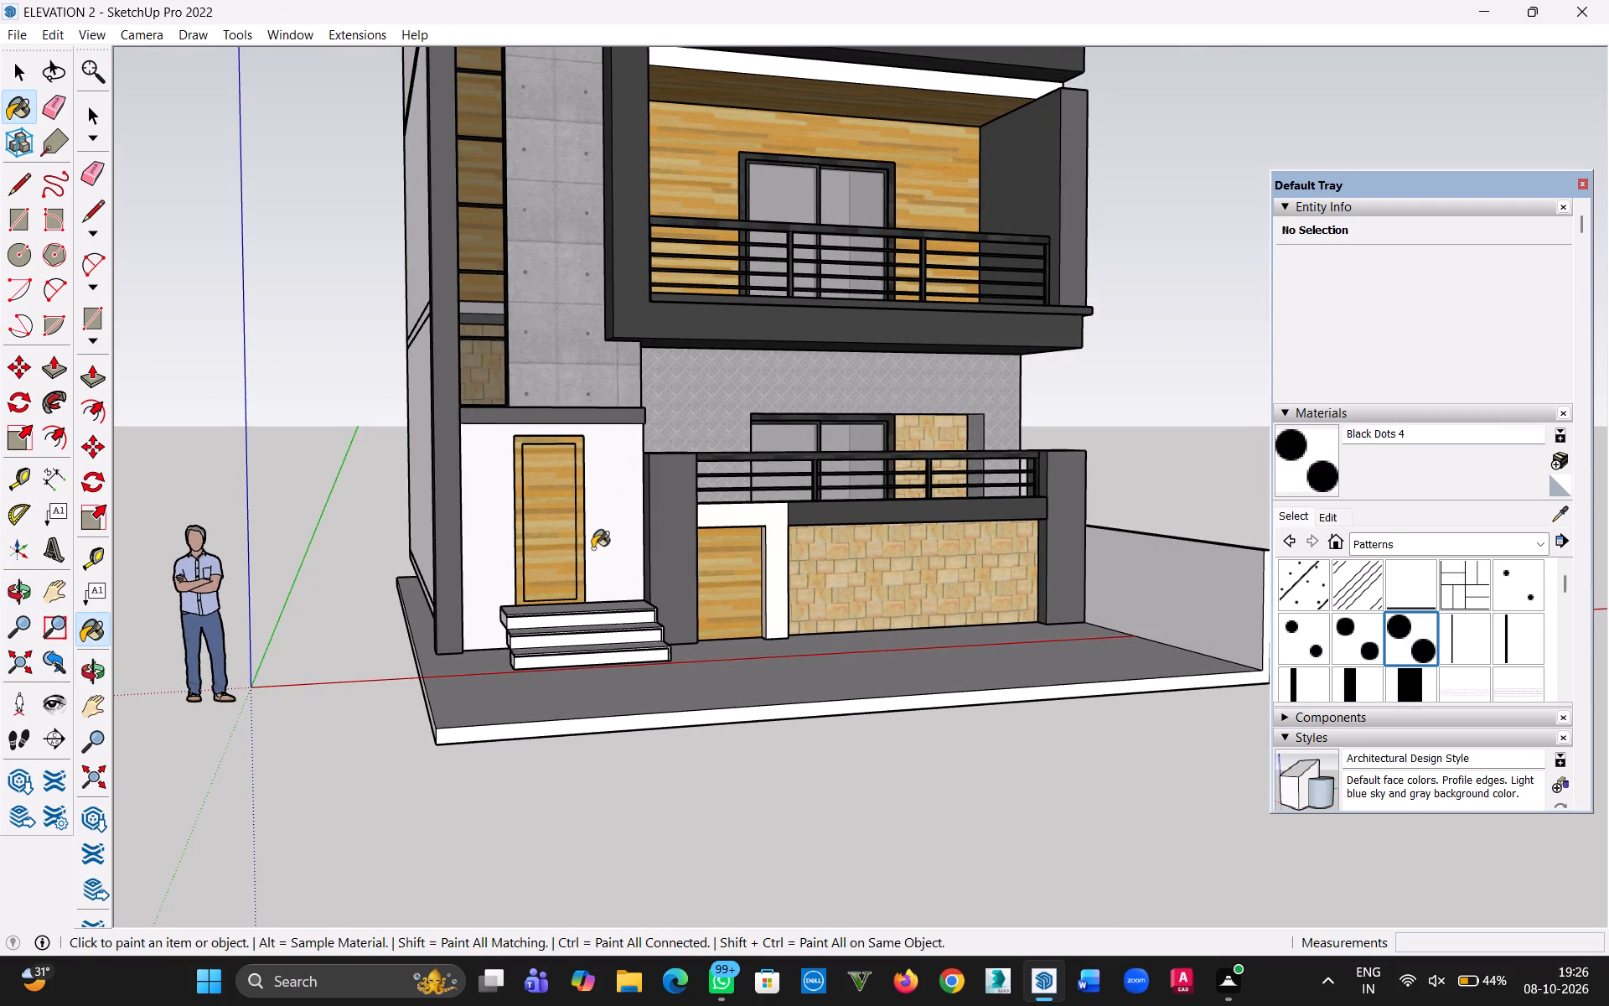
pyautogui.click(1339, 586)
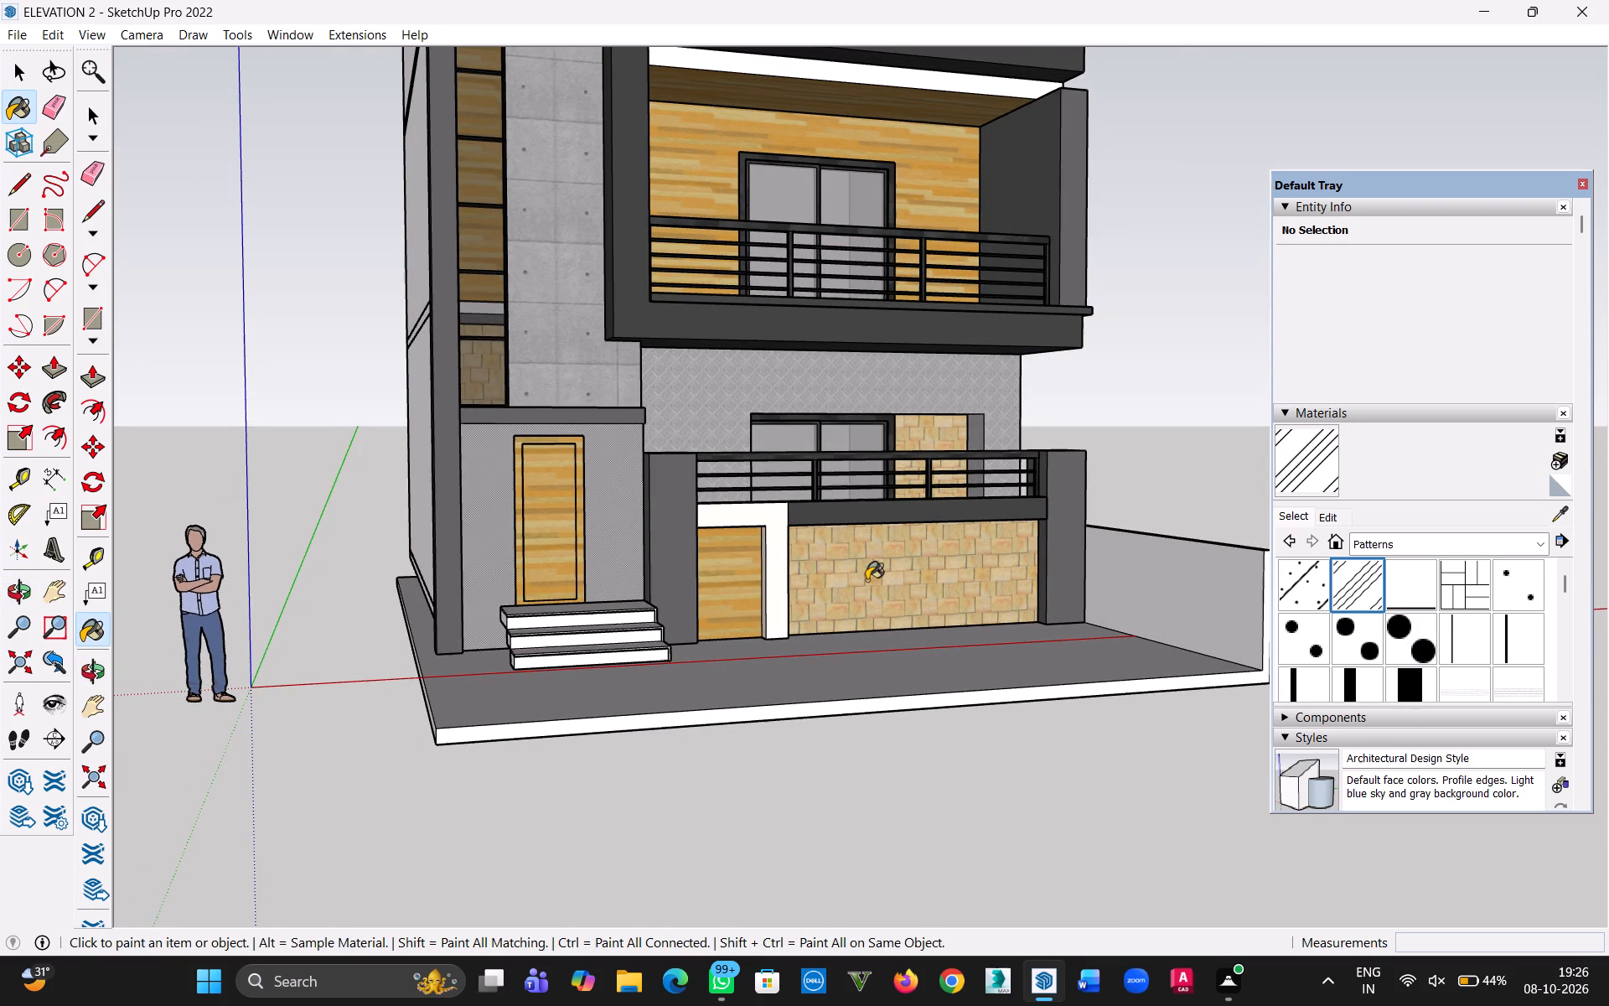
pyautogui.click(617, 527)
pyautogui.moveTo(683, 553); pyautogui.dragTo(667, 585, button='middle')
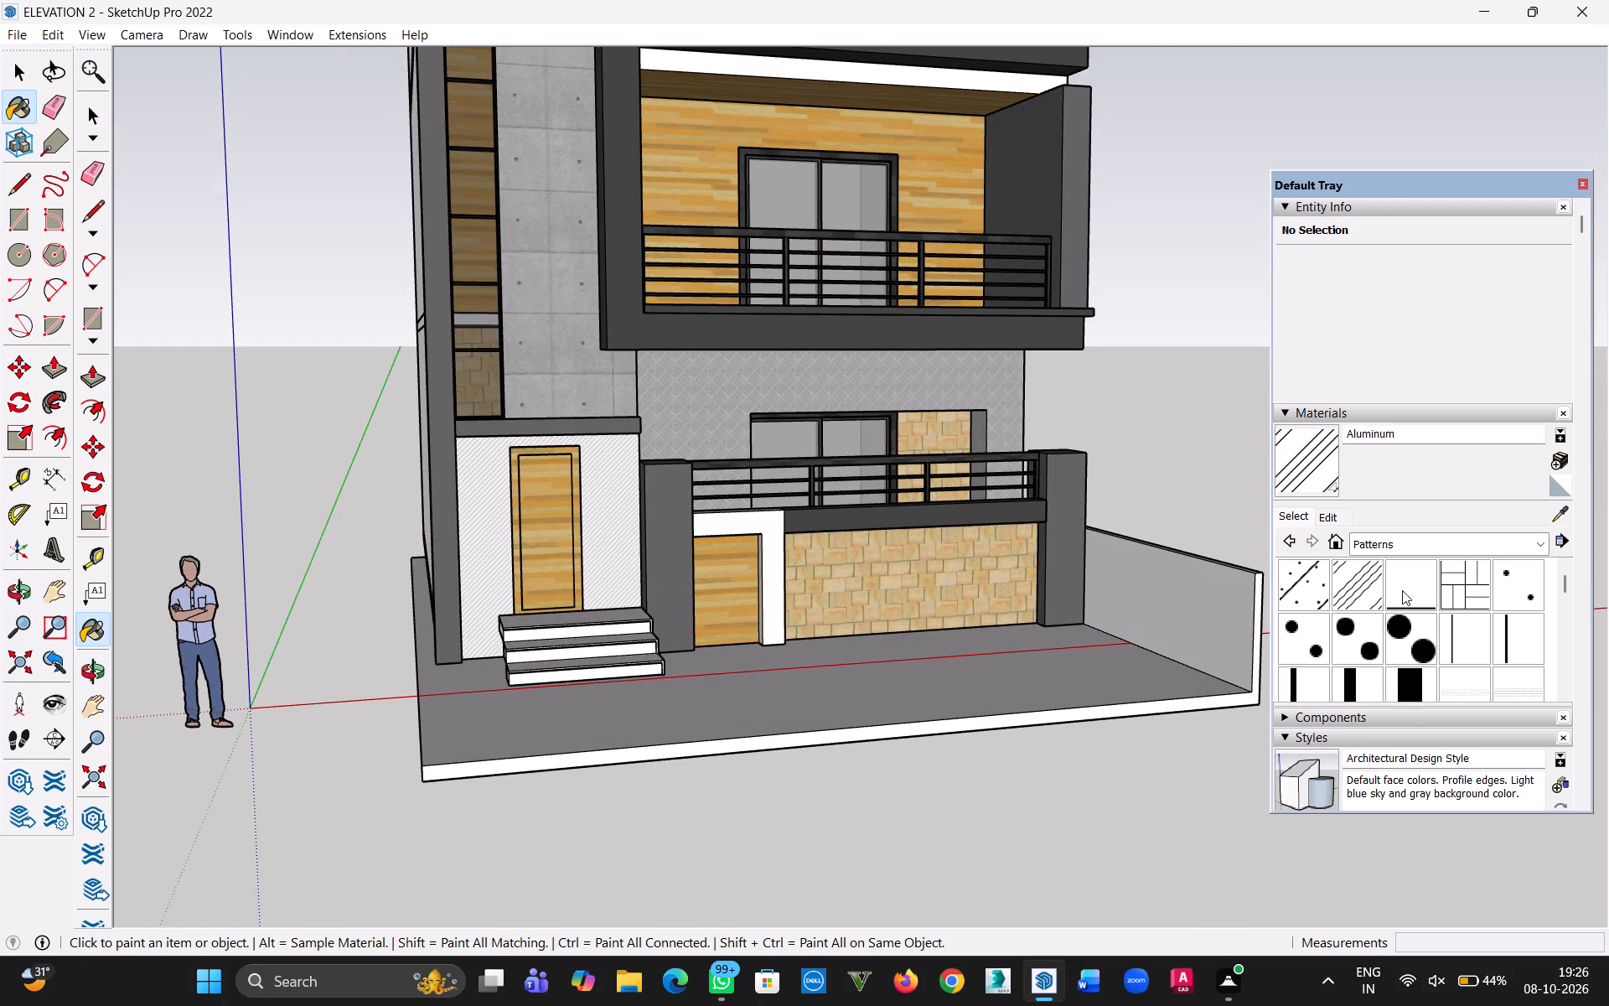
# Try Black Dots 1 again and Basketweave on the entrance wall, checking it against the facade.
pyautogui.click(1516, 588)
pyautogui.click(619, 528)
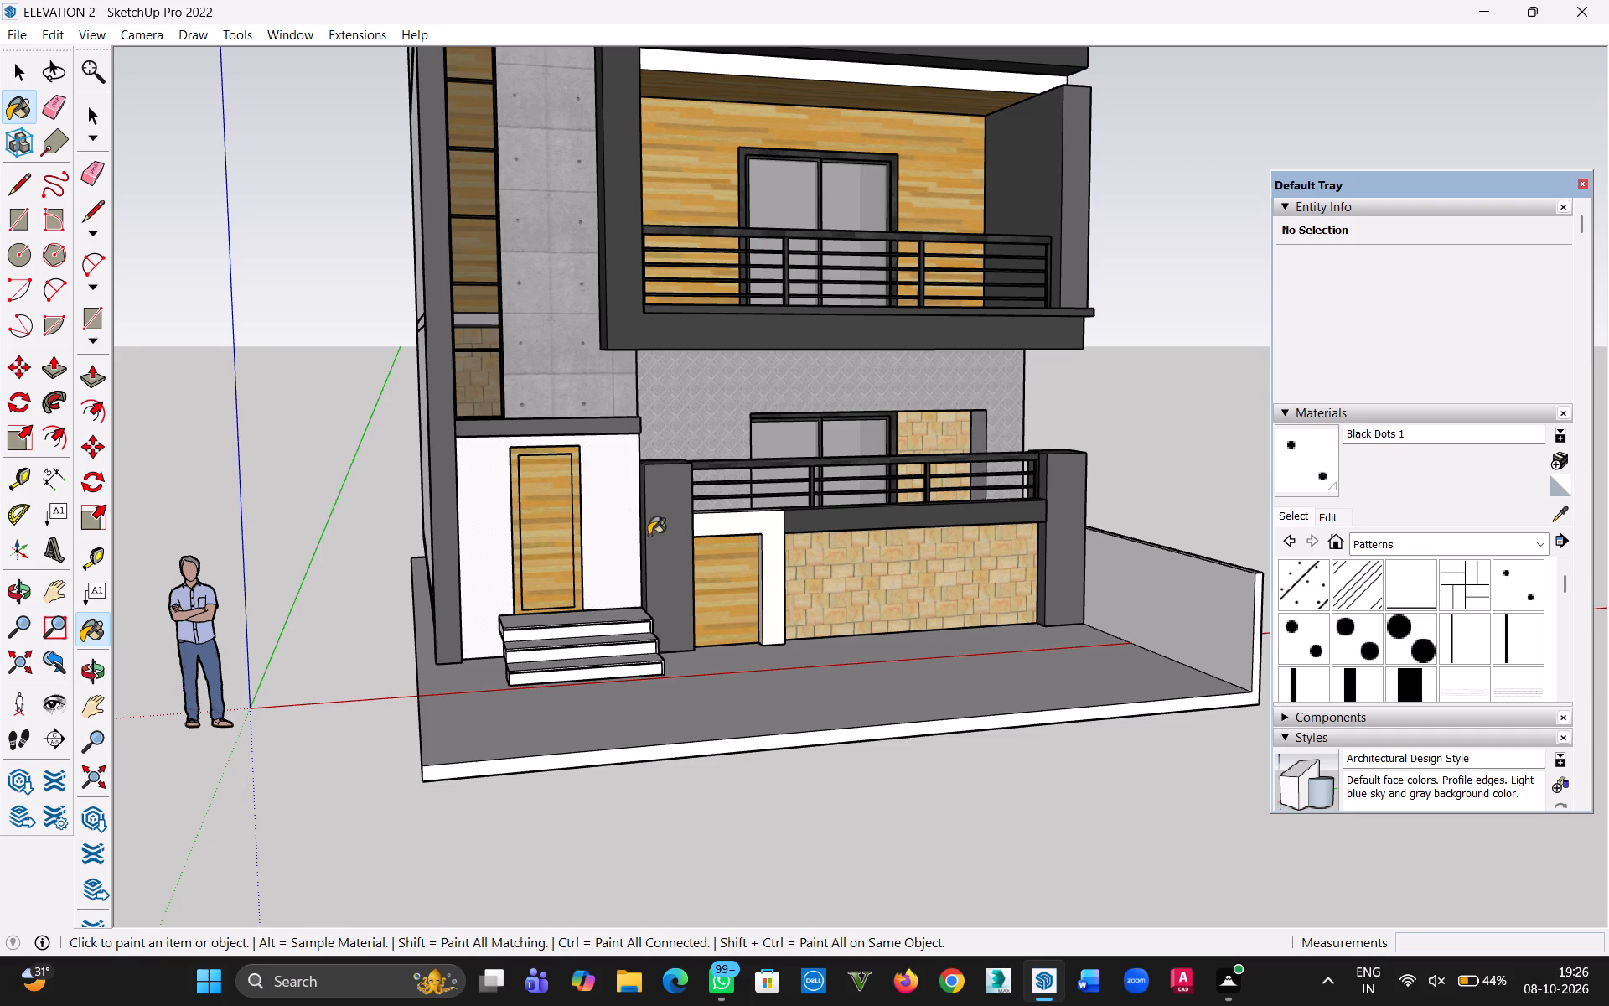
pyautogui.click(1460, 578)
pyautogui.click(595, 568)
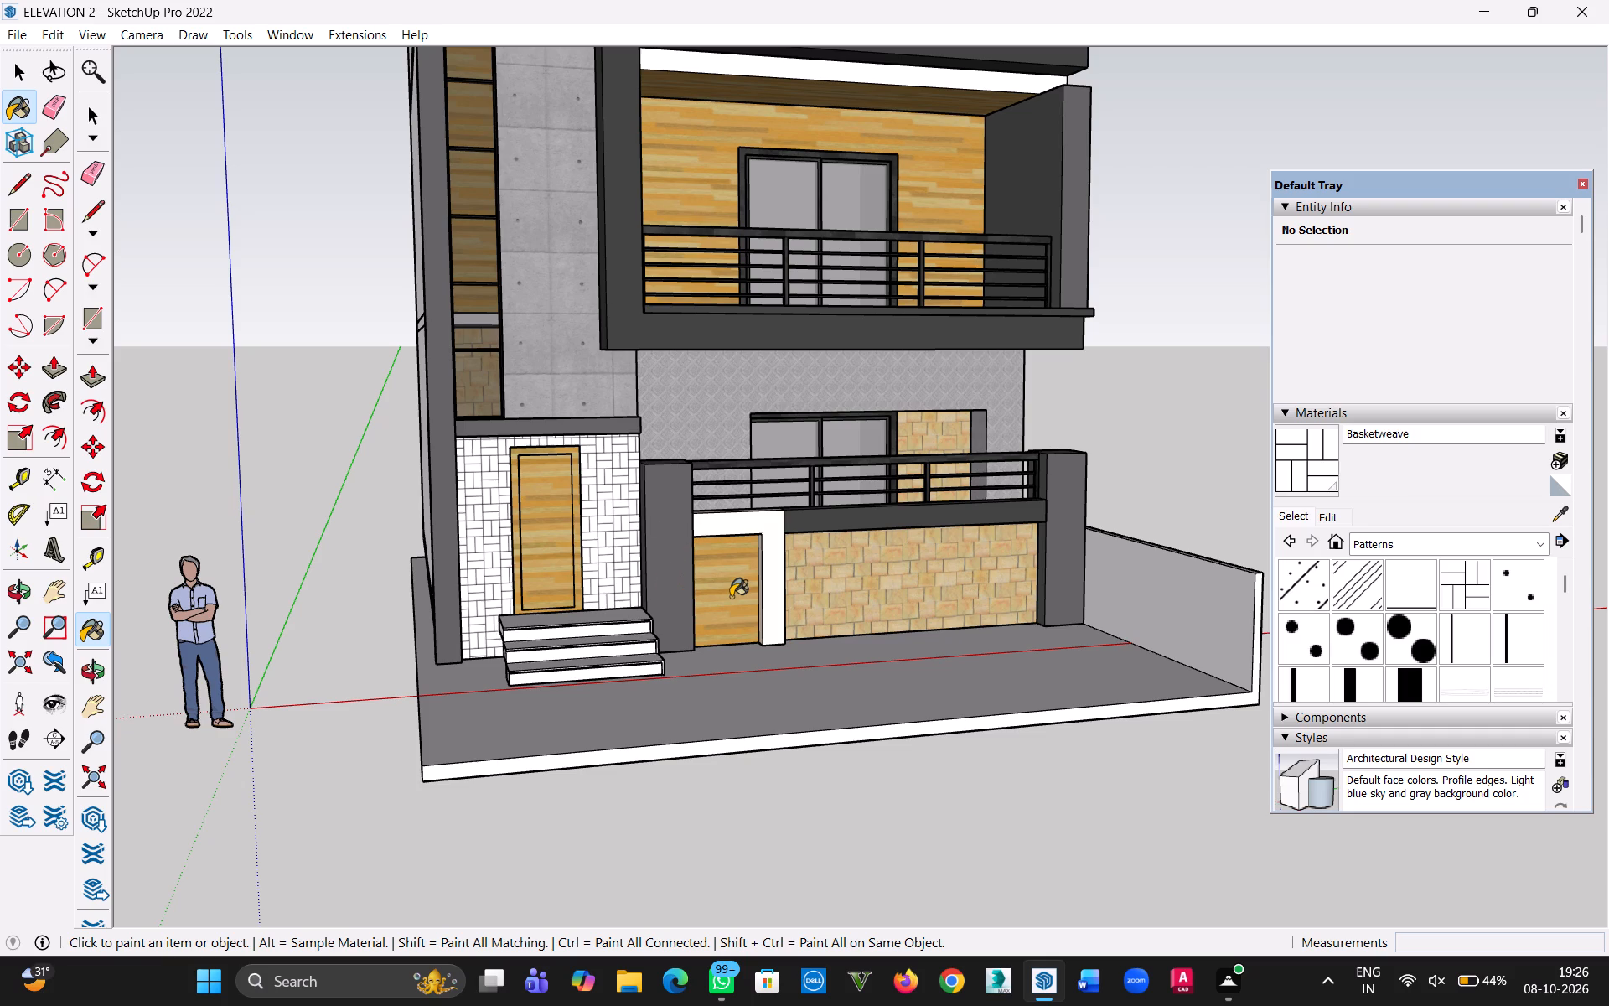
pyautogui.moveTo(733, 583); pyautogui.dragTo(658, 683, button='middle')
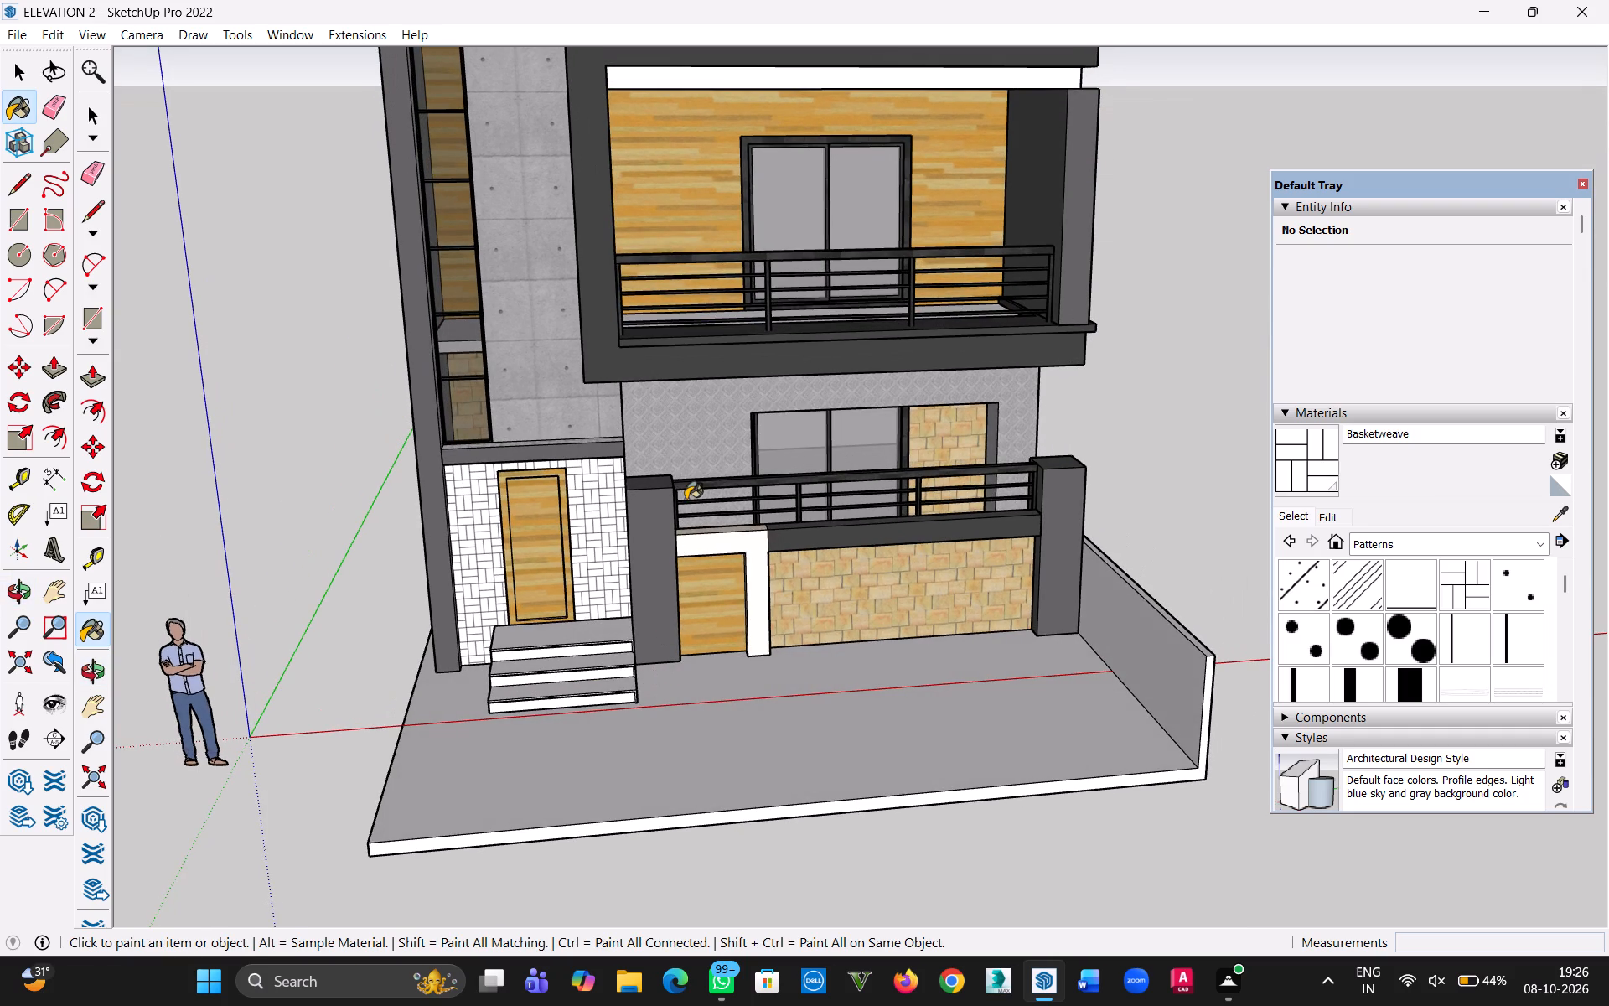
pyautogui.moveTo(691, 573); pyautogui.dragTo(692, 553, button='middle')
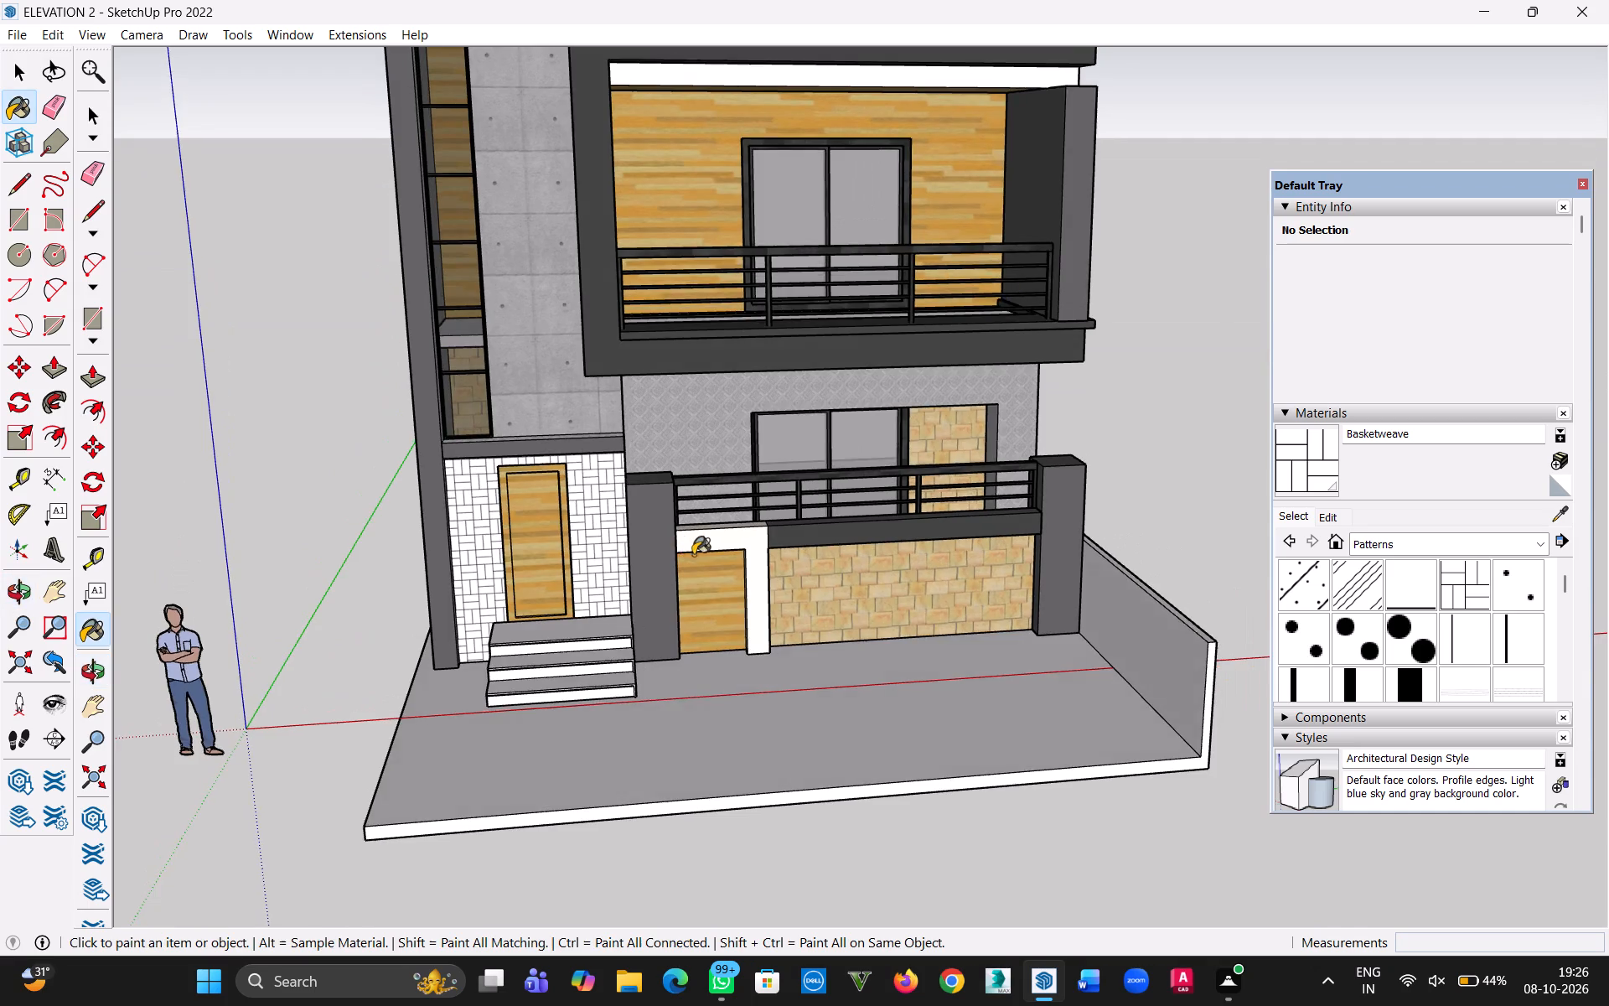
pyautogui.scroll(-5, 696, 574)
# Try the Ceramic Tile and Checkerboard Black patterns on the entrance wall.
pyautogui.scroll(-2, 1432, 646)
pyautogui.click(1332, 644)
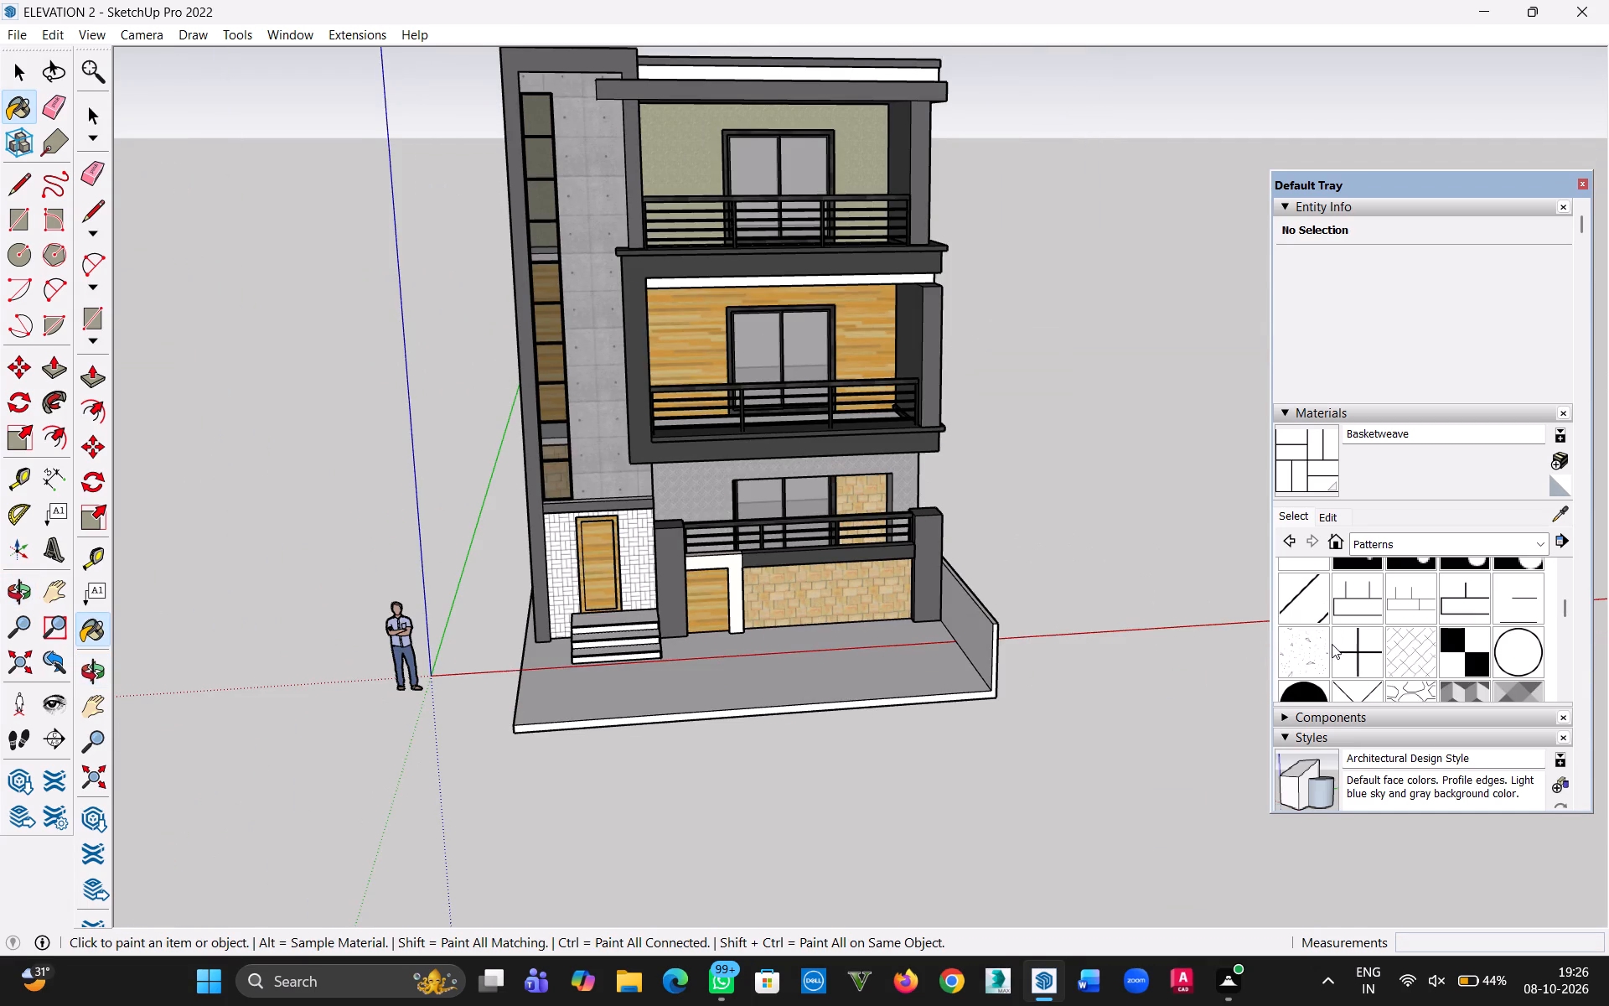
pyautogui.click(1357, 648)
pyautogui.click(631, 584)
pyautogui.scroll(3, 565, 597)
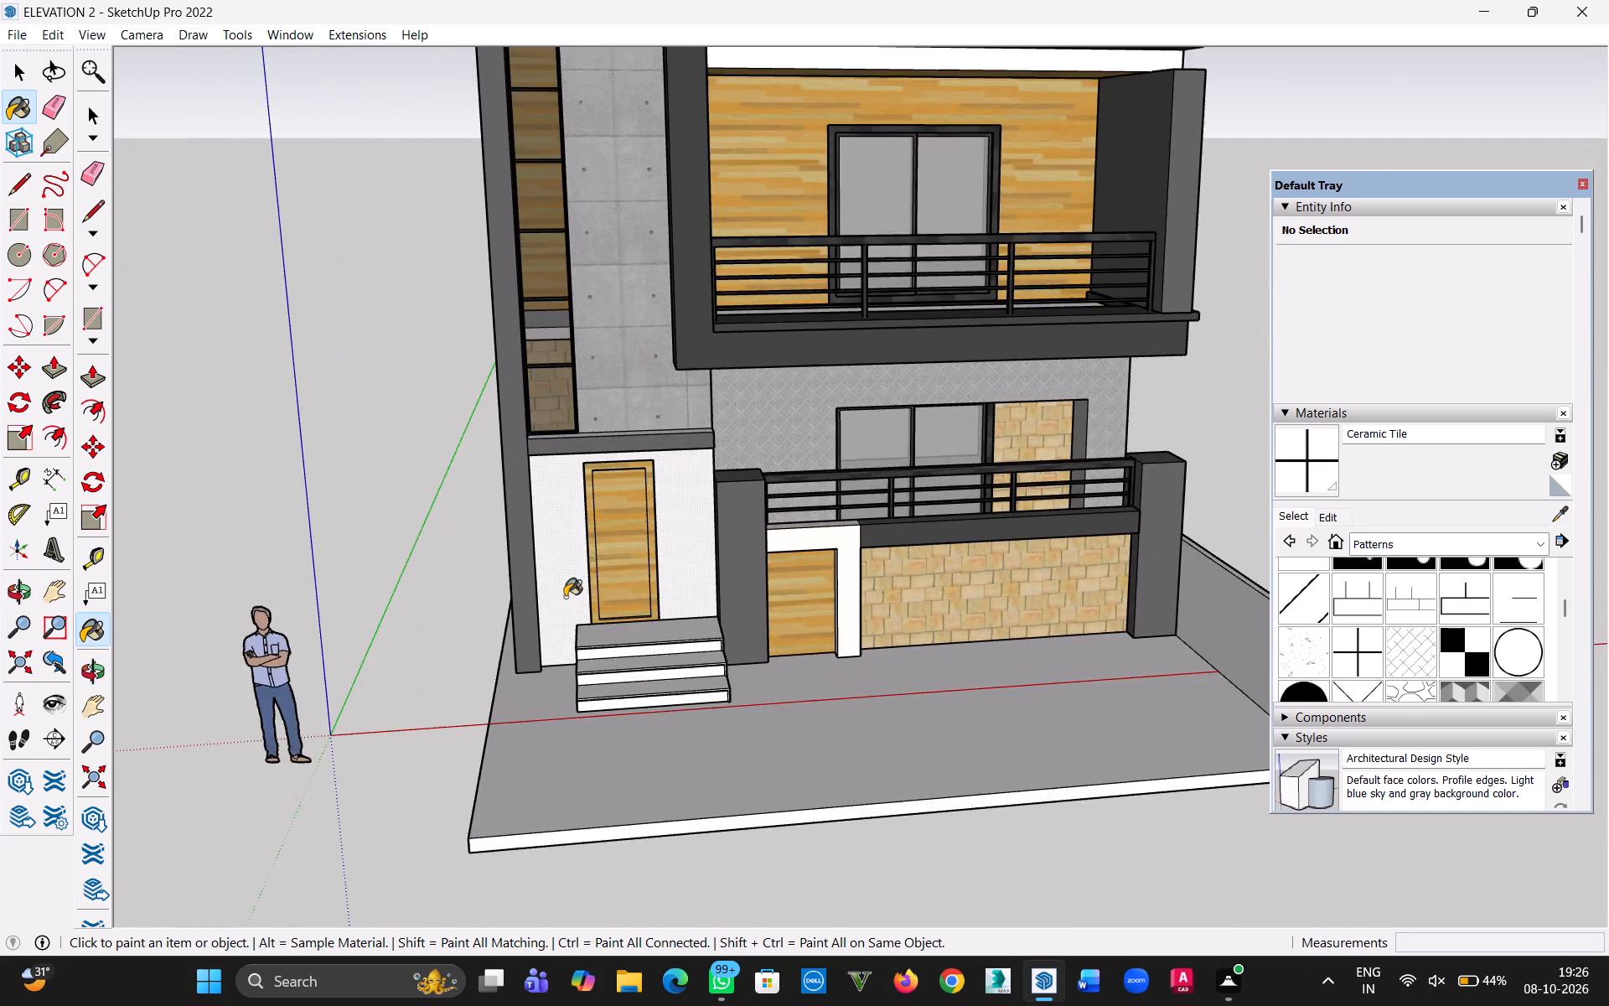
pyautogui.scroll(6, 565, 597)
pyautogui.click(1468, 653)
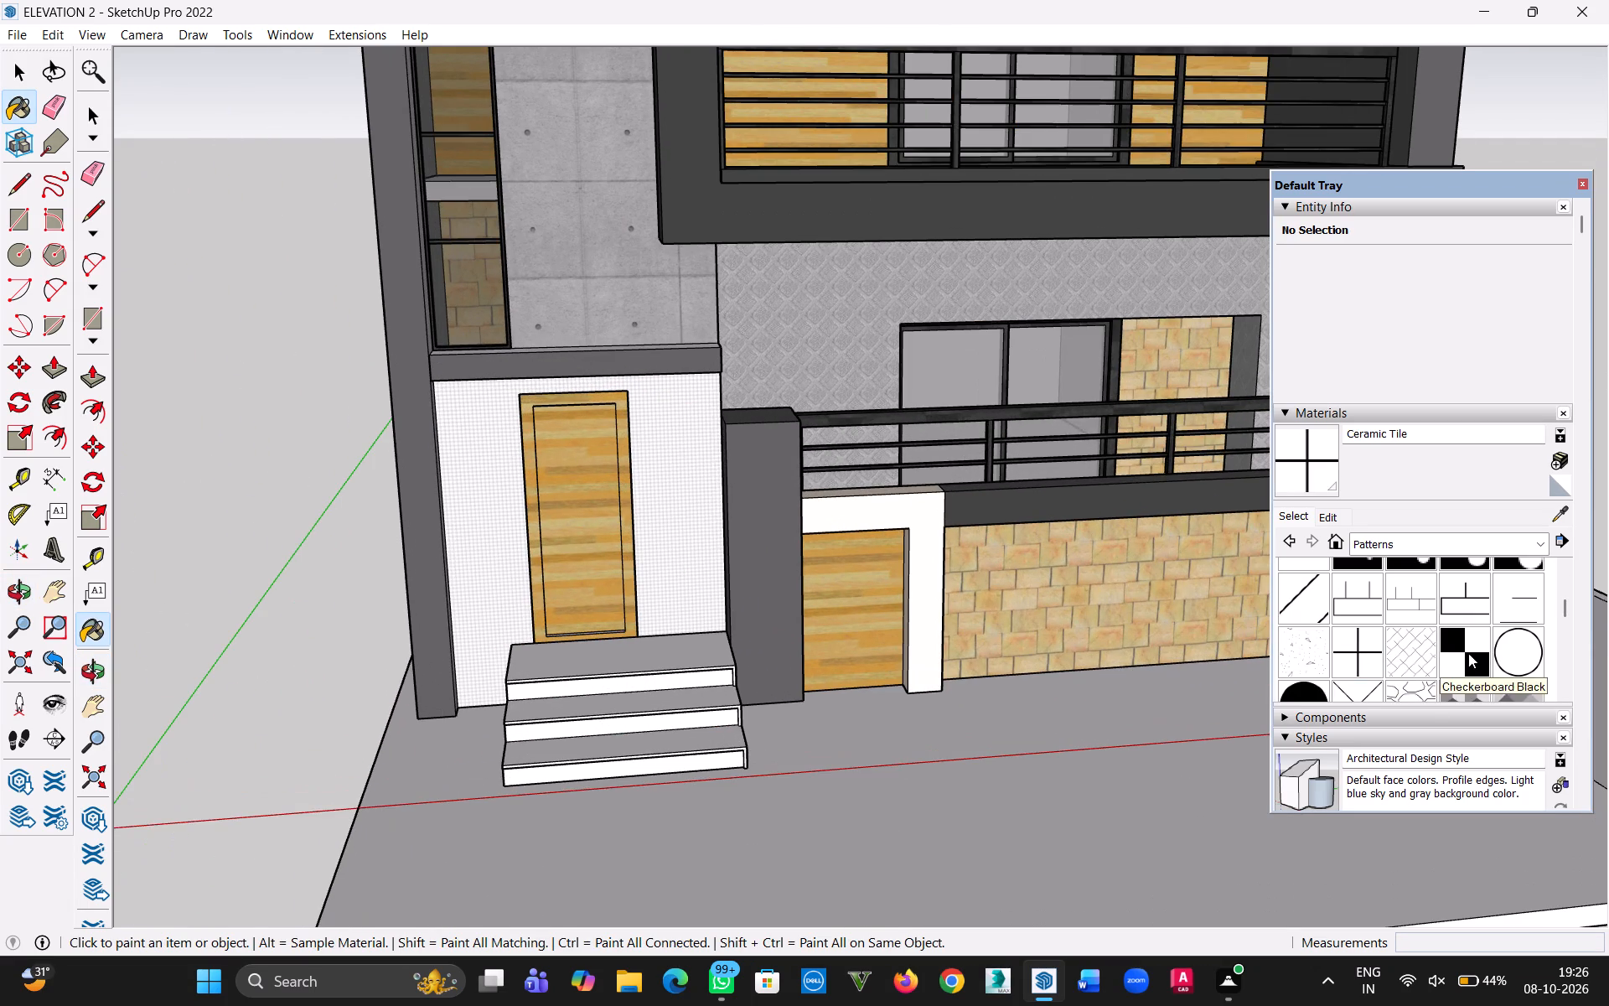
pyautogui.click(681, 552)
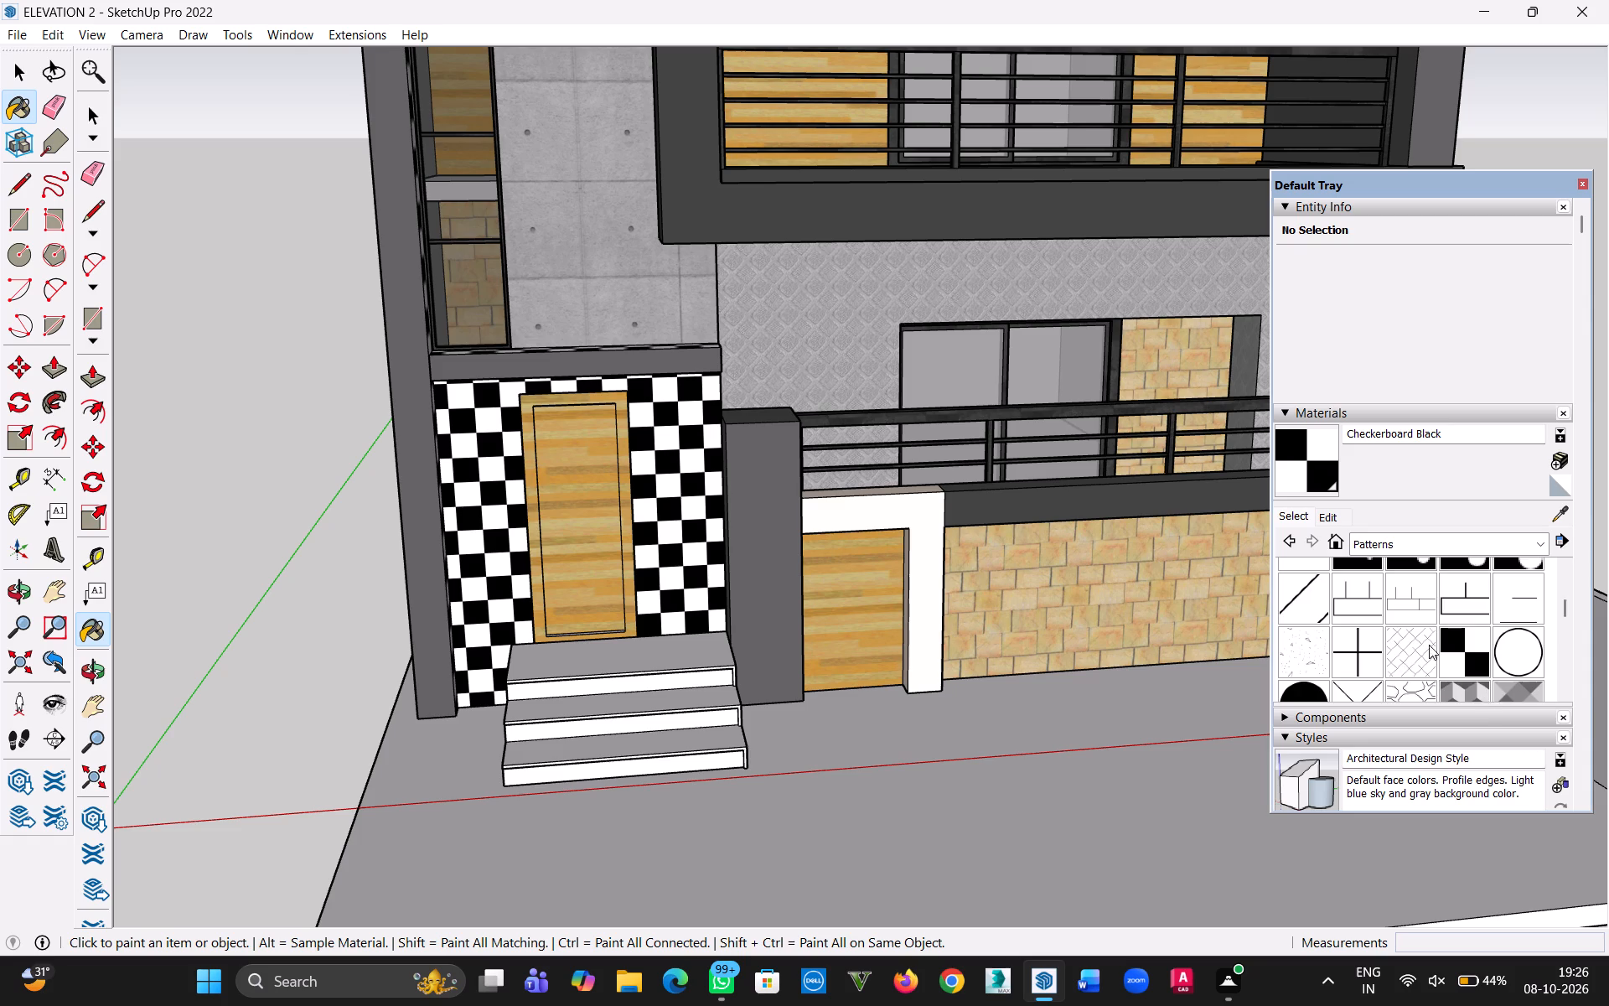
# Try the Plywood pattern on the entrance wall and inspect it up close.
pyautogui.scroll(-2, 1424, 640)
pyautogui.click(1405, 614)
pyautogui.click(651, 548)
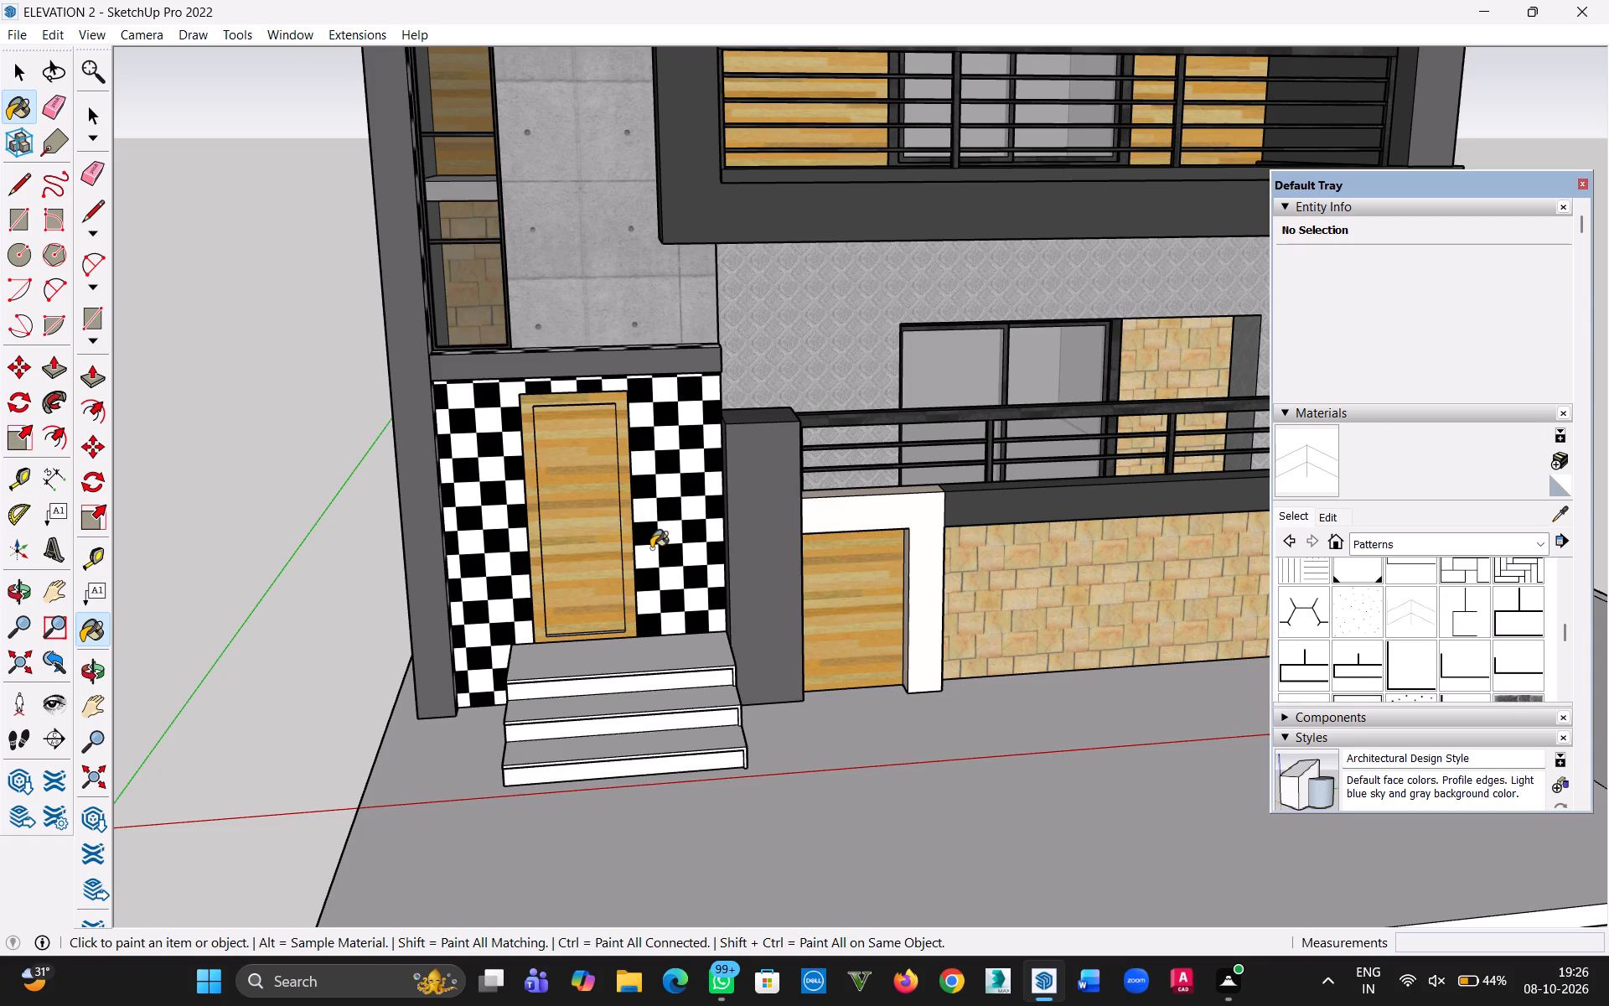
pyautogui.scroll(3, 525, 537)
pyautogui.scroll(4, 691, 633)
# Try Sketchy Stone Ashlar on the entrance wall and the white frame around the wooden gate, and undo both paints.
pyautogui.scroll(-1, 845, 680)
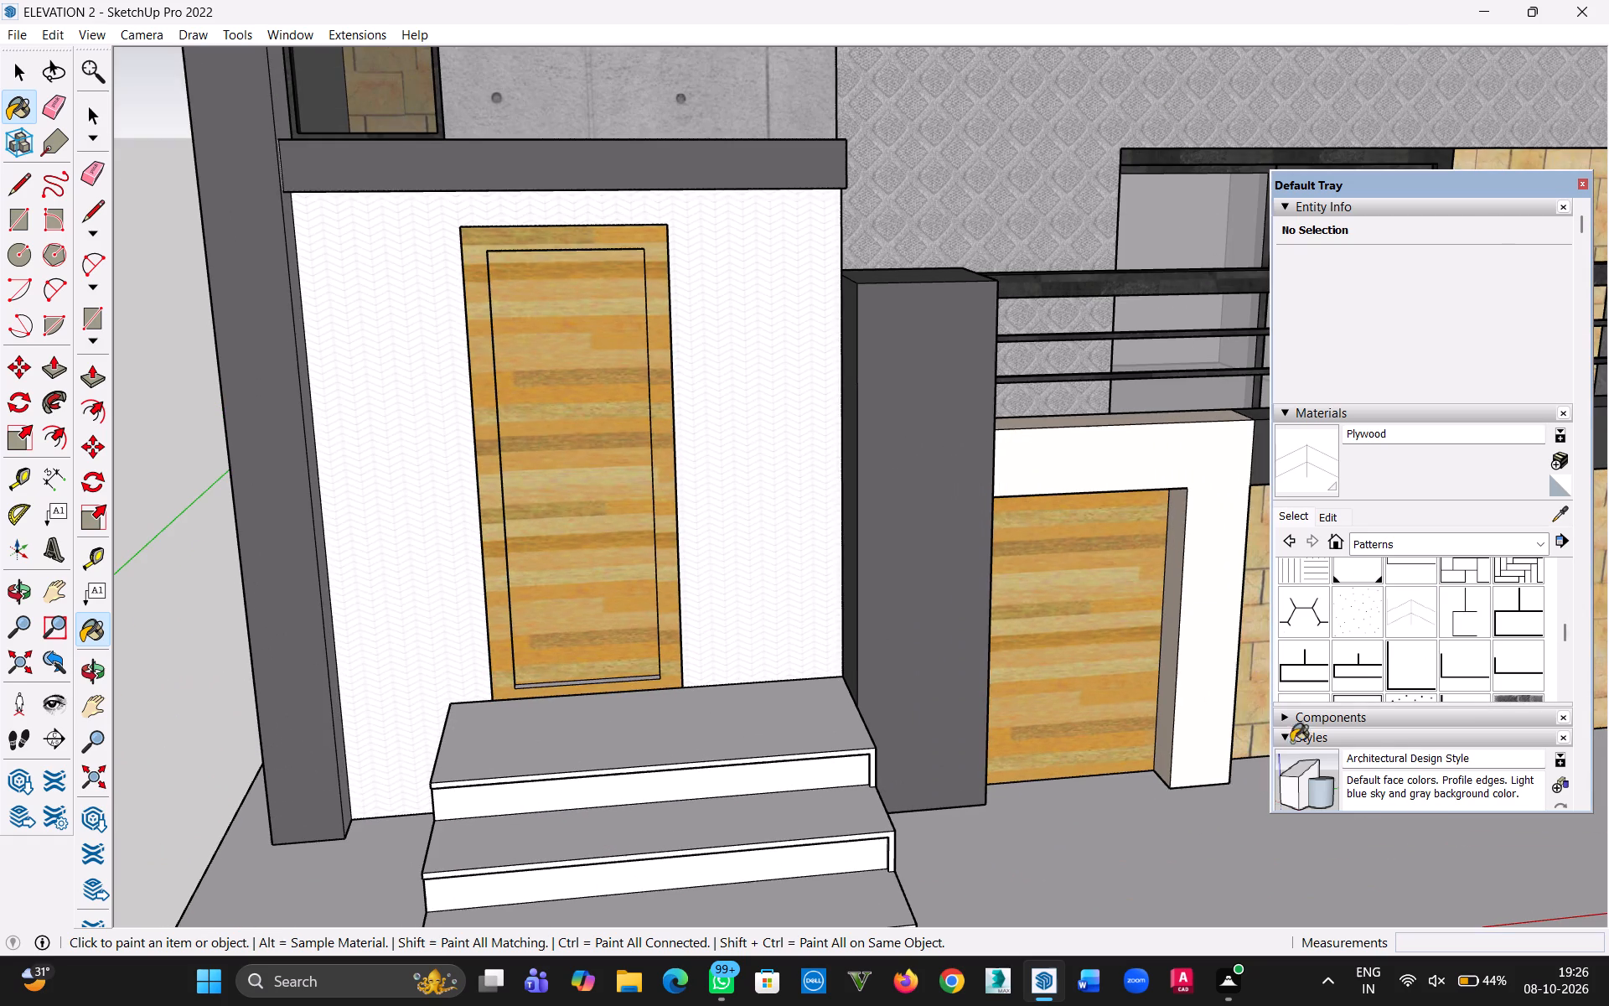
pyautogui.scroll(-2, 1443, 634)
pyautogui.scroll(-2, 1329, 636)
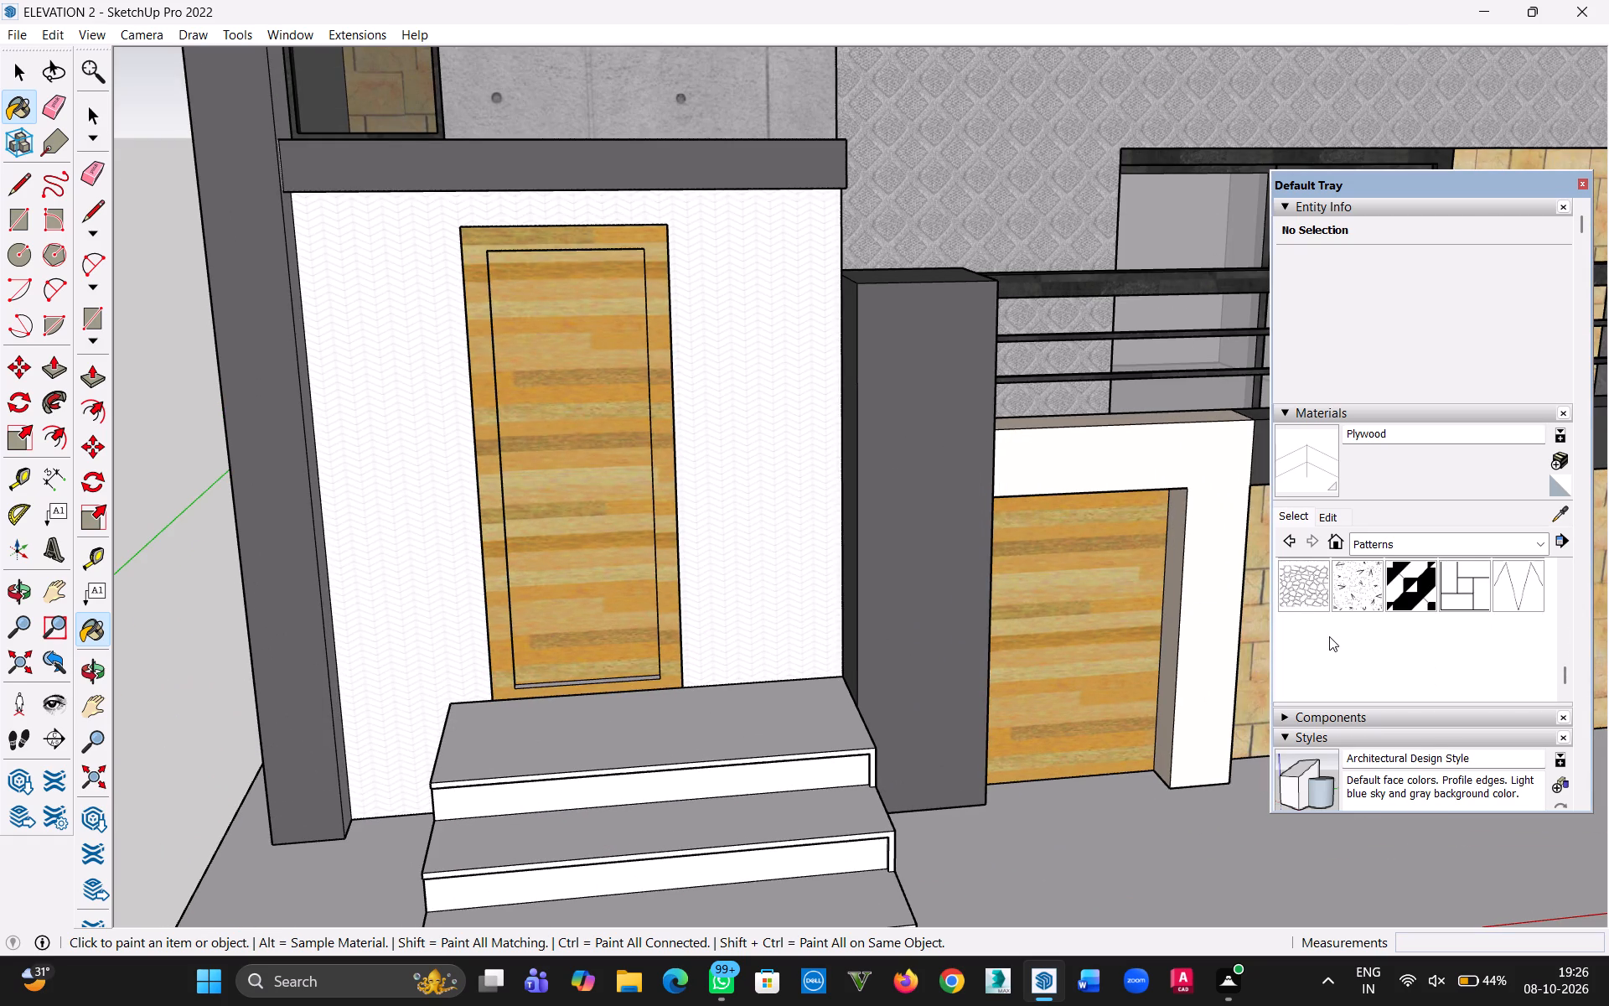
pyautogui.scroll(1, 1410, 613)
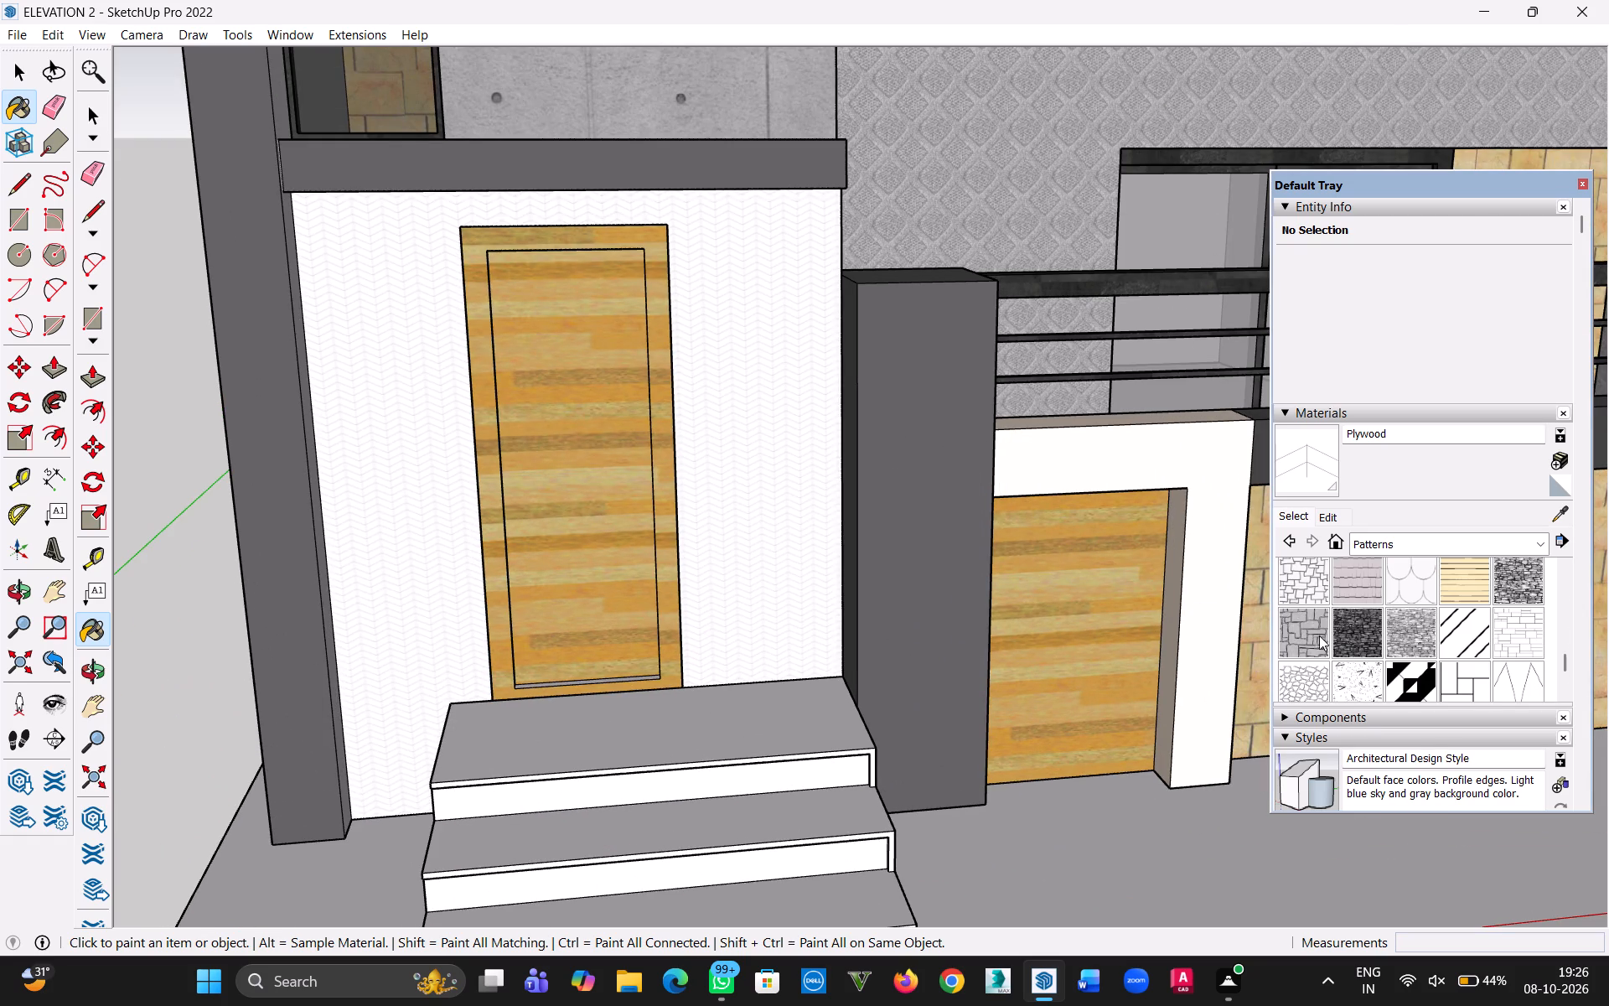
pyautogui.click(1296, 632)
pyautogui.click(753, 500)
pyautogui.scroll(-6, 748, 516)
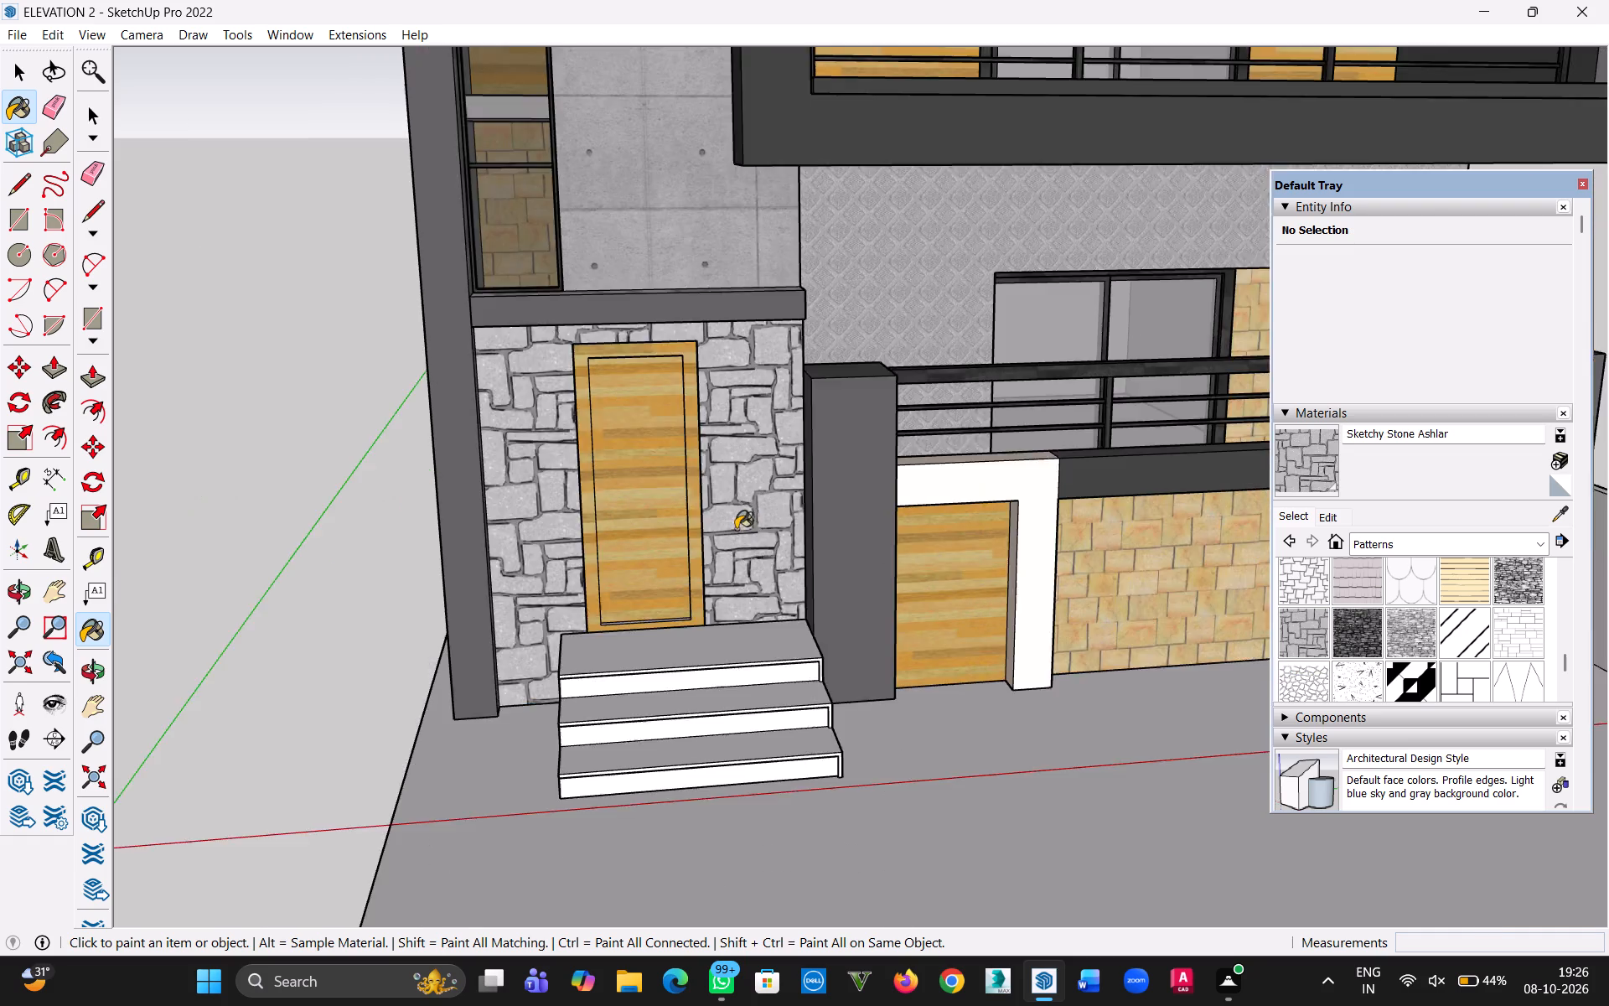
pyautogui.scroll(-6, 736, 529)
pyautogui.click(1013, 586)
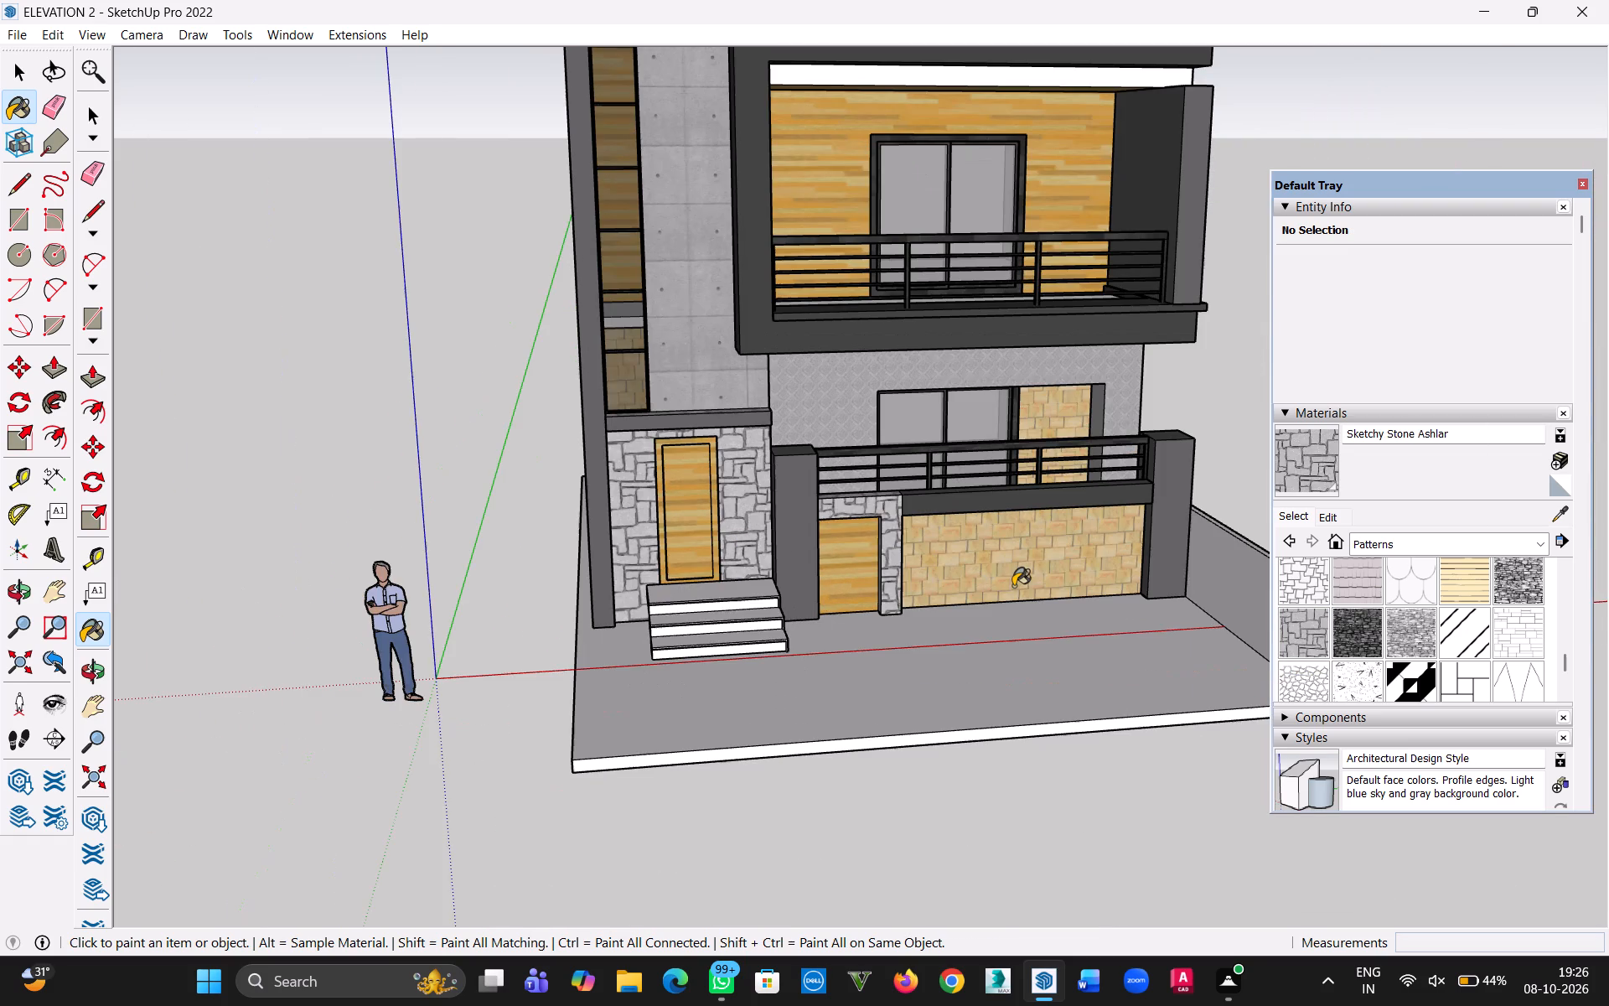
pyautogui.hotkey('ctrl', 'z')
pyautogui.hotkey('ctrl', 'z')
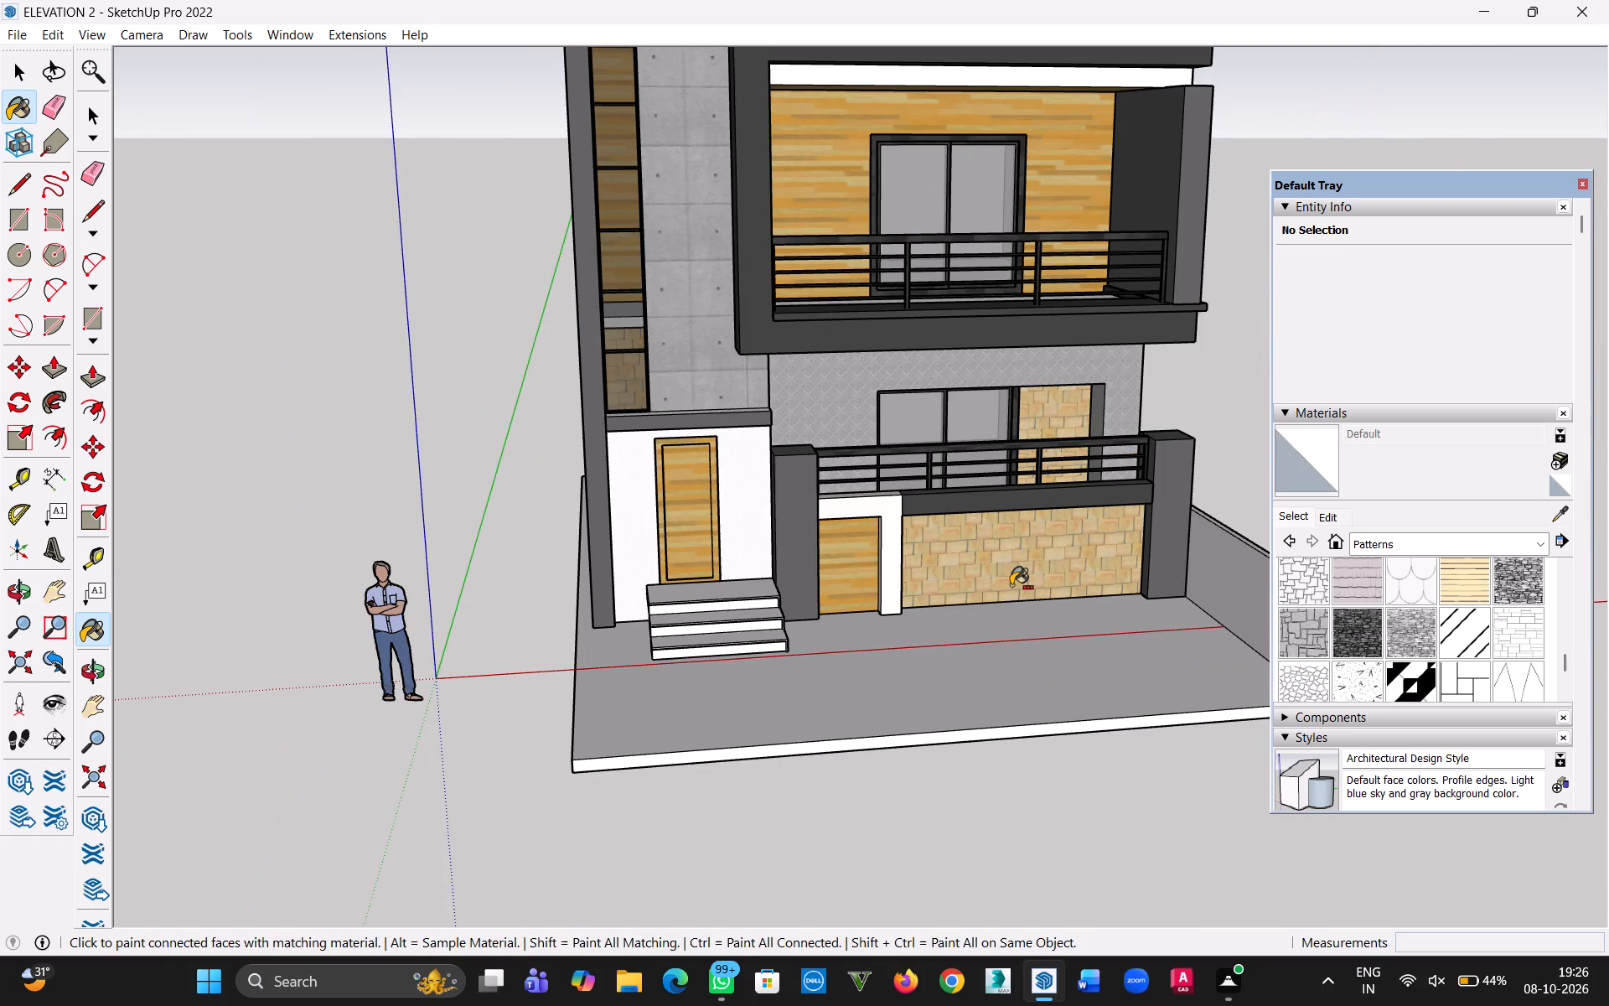
# Paint only the entrance wall around the door, first with Default and over it with Sketchy Stone Ashlar.
pyautogui.click(748, 500)
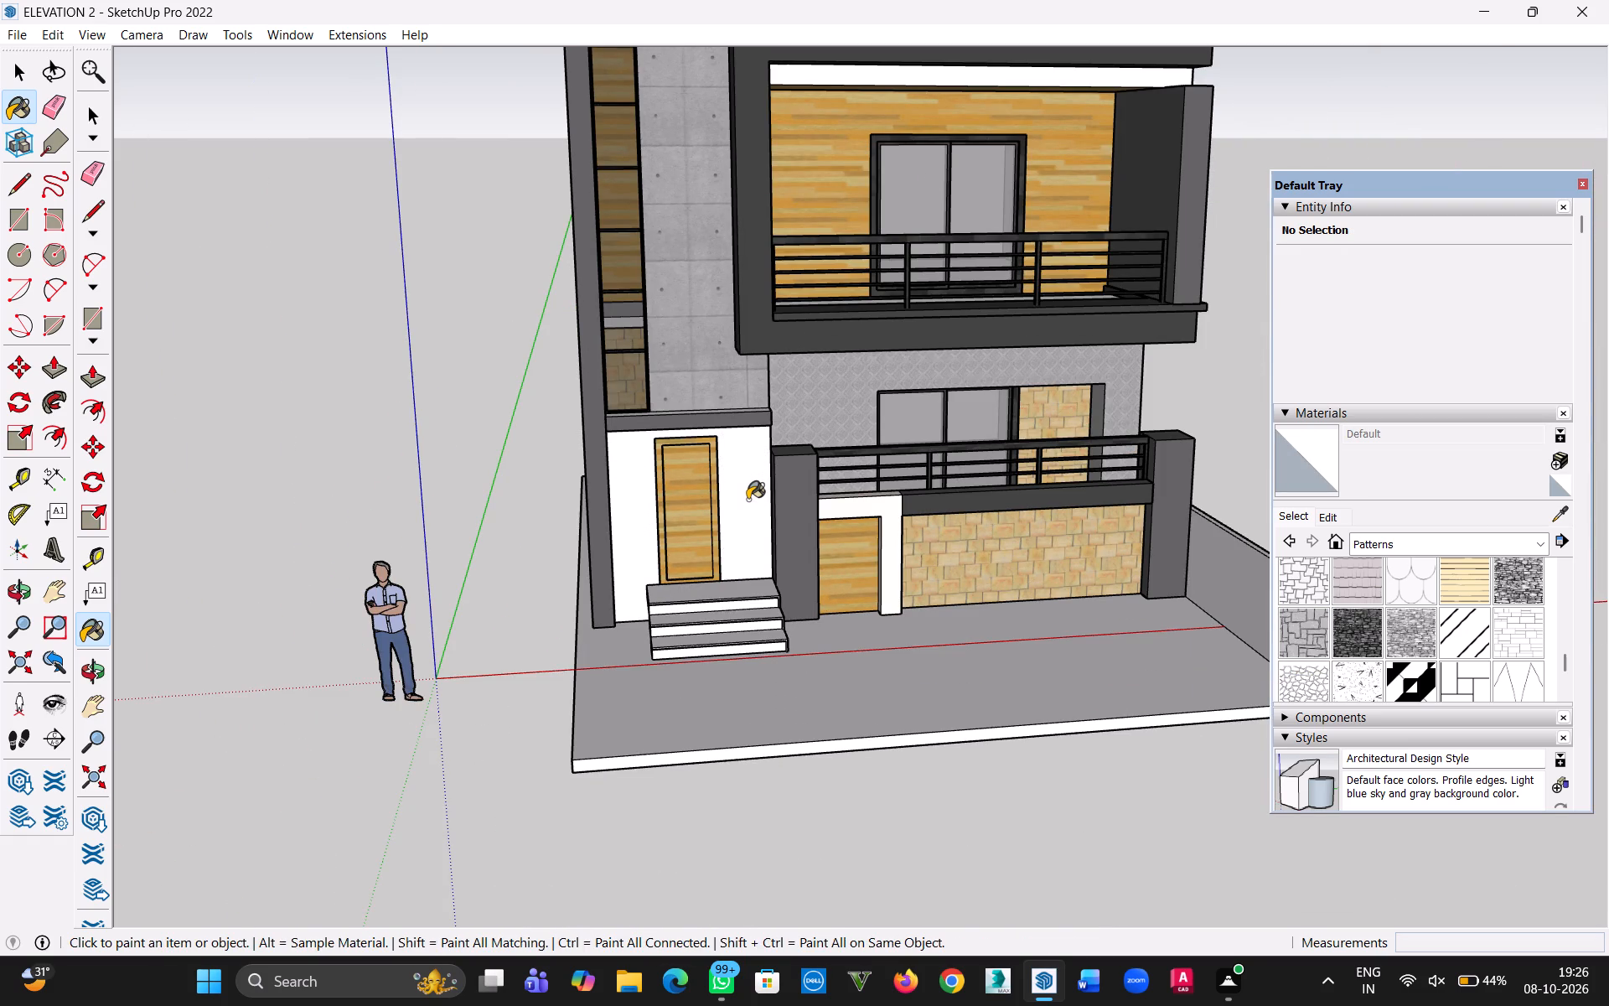
pyautogui.press('b')
pyautogui.click(1296, 616)
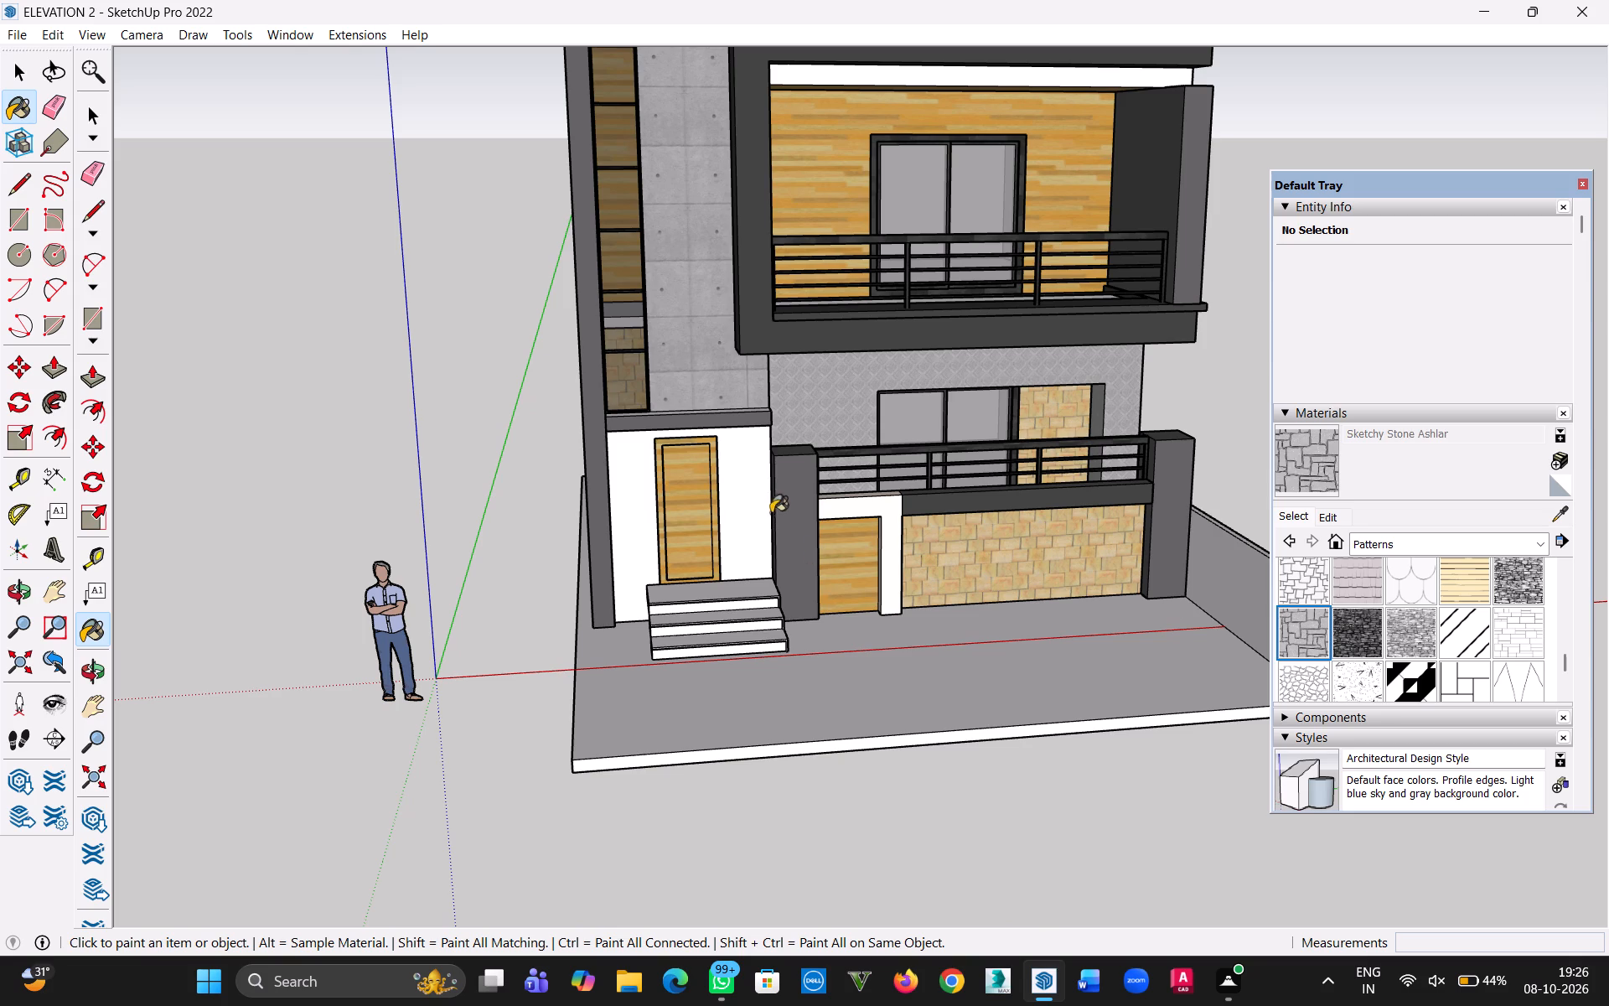
pyautogui.click(763, 511)
pyautogui.moveTo(744, 614); pyautogui.dragTo(742, 747, button='middle')
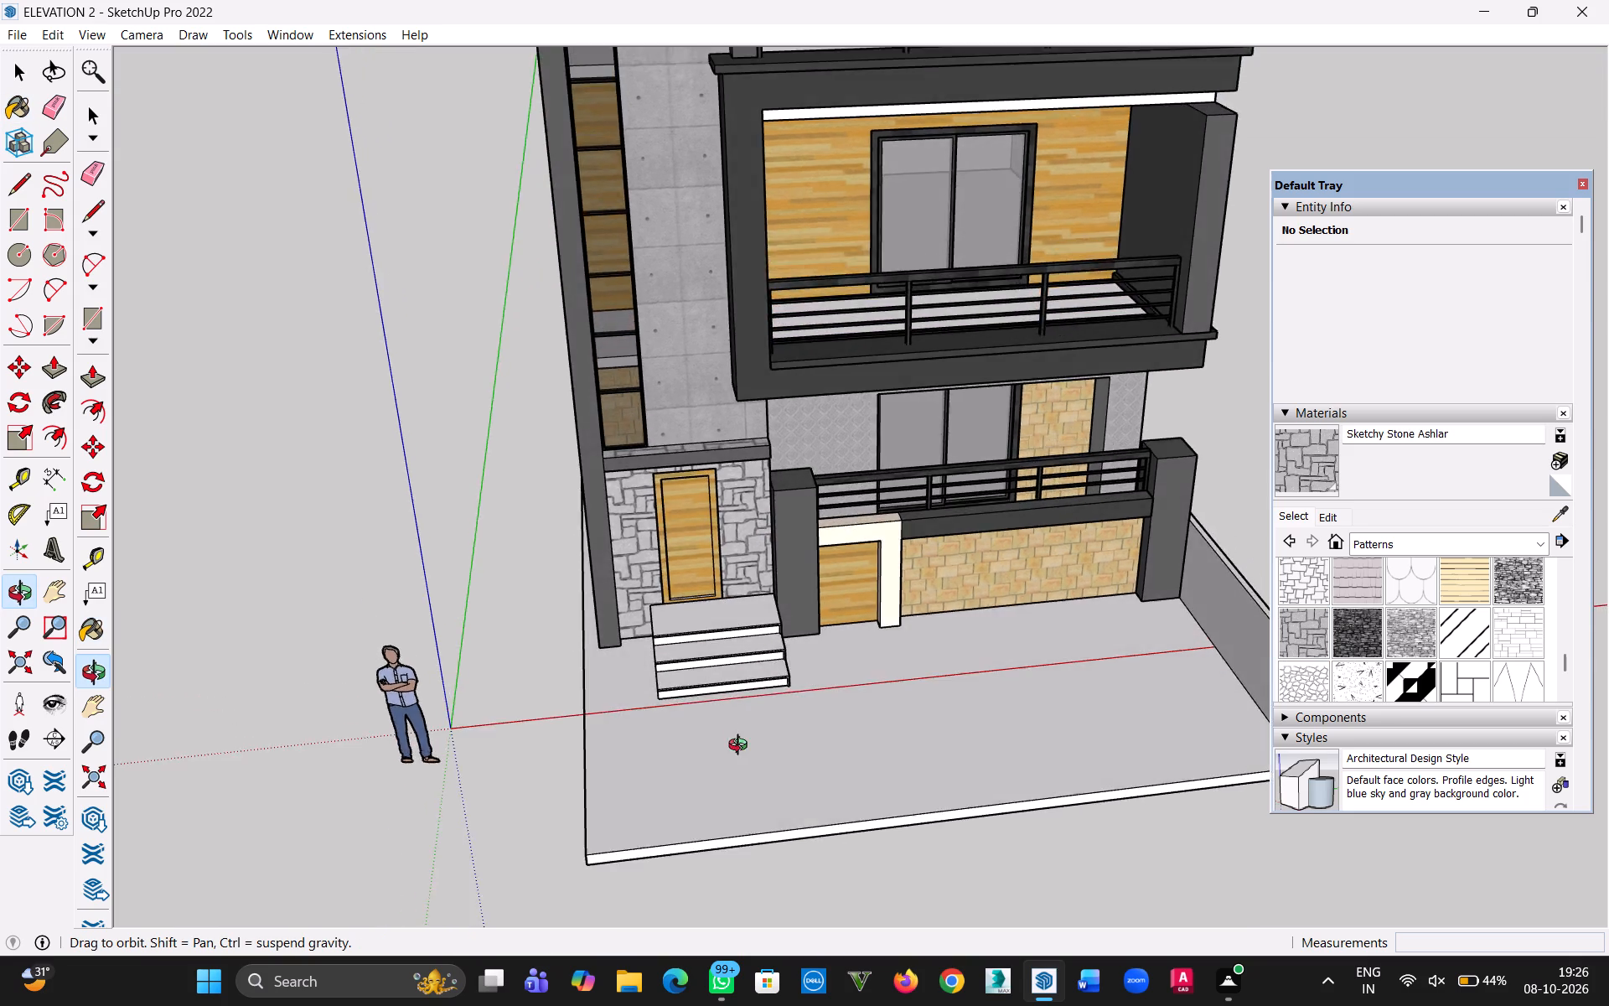
pyautogui.moveTo(742, 747); pyautogui.dragTo(753, 613, button='middle')
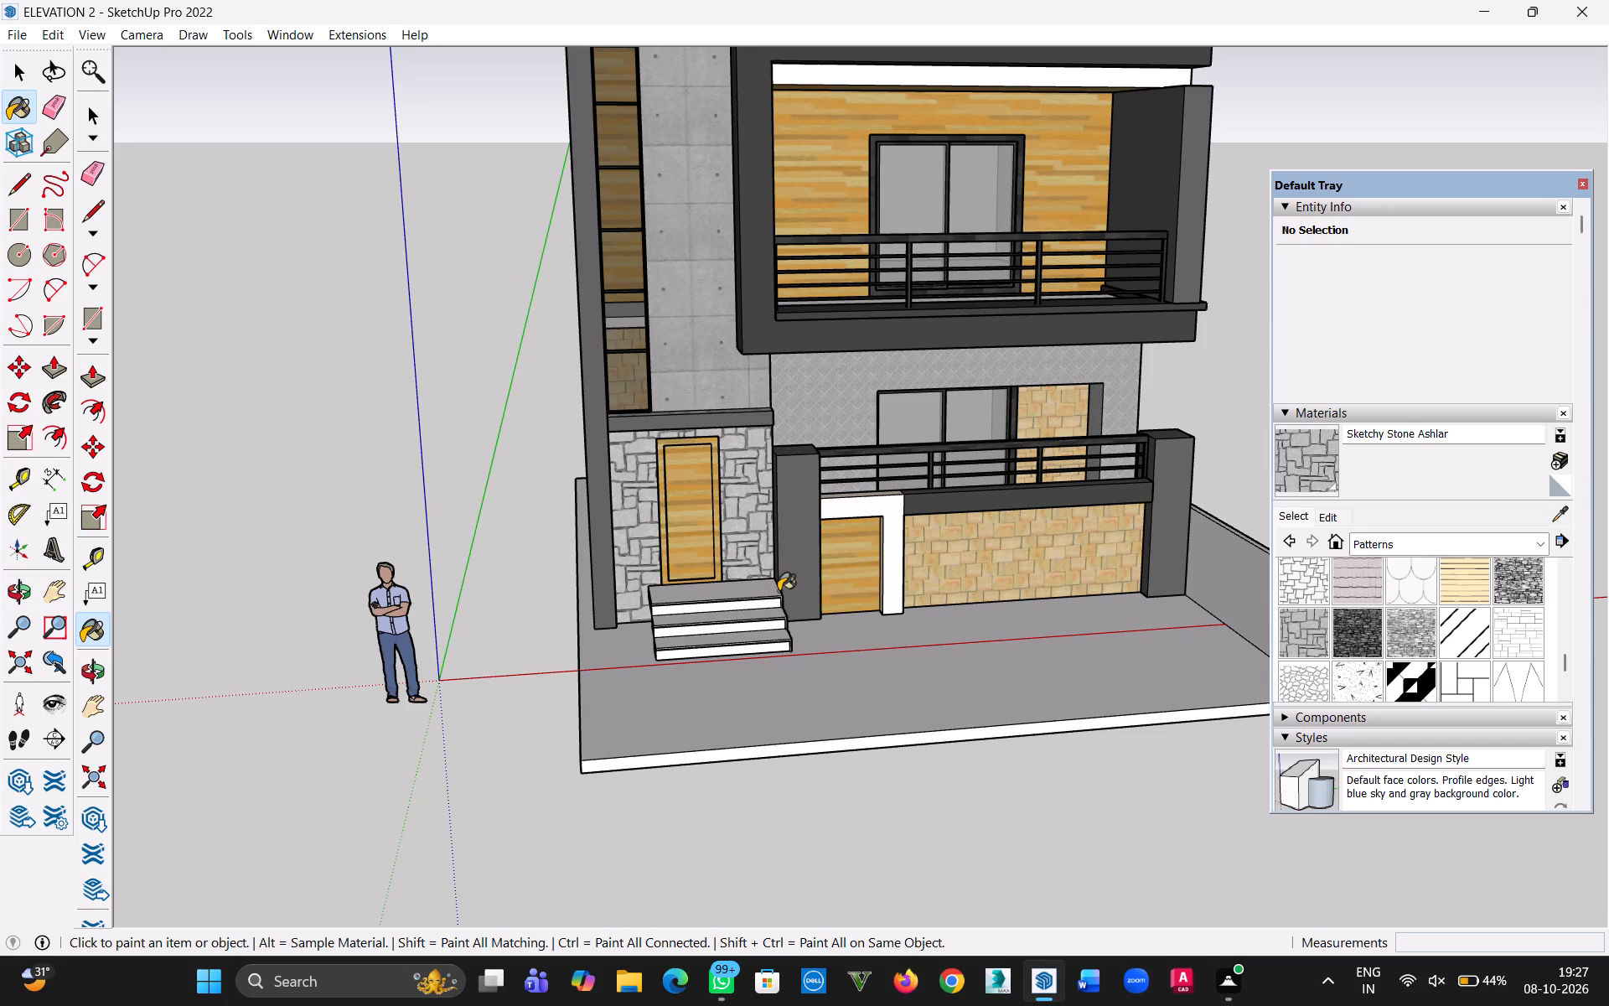
# Undo the Sketchy Stone Ashlar paint on the entrance wall and paint the wall with Sketchy Siding Scale.
pyautogui.hotkey('ctrl', 'z')
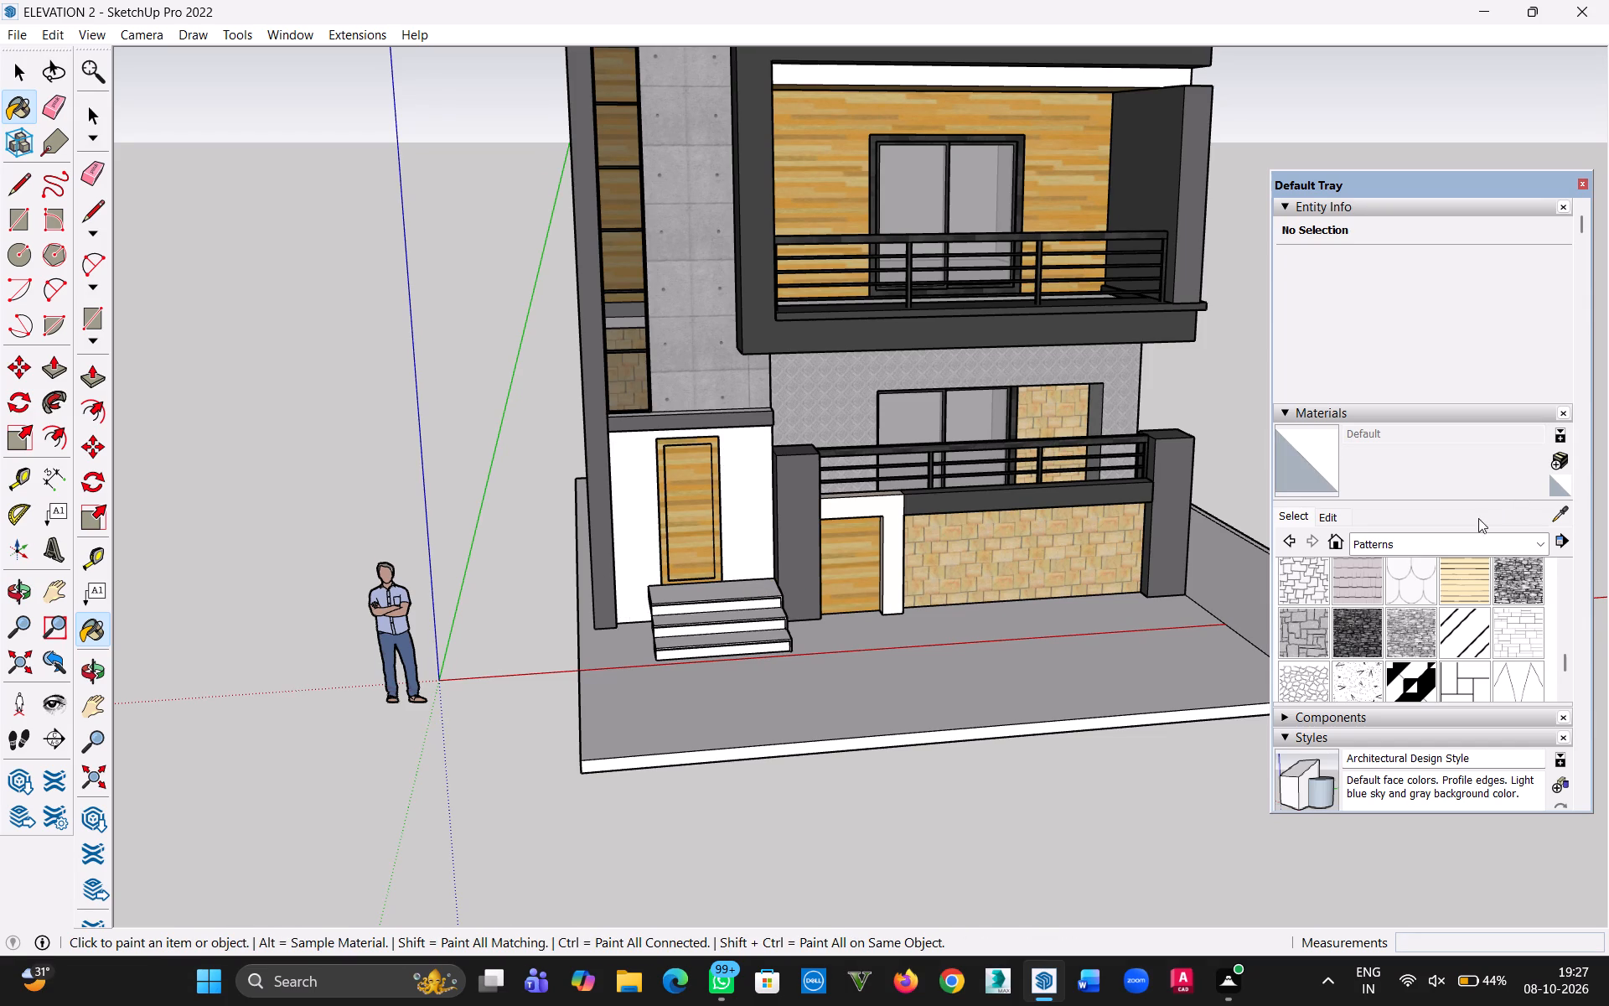
pyautogui.scroll(1, 1448, 599)
pyautogui.click(1420, 665)
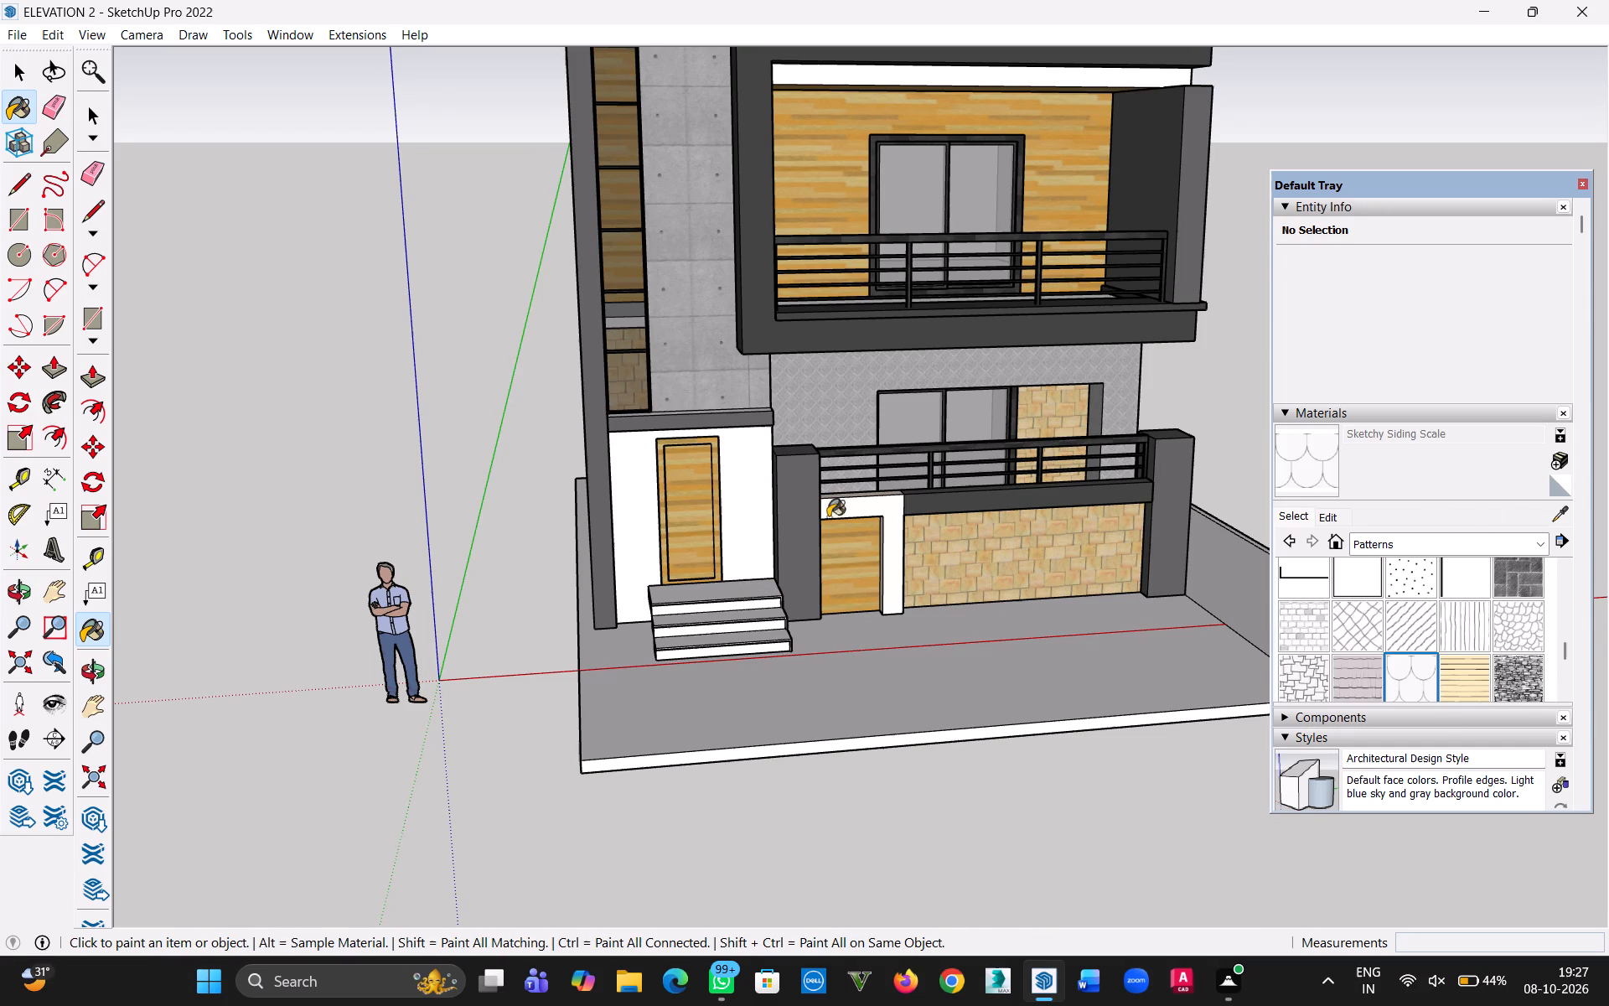
pyautogui.click(756, 508)
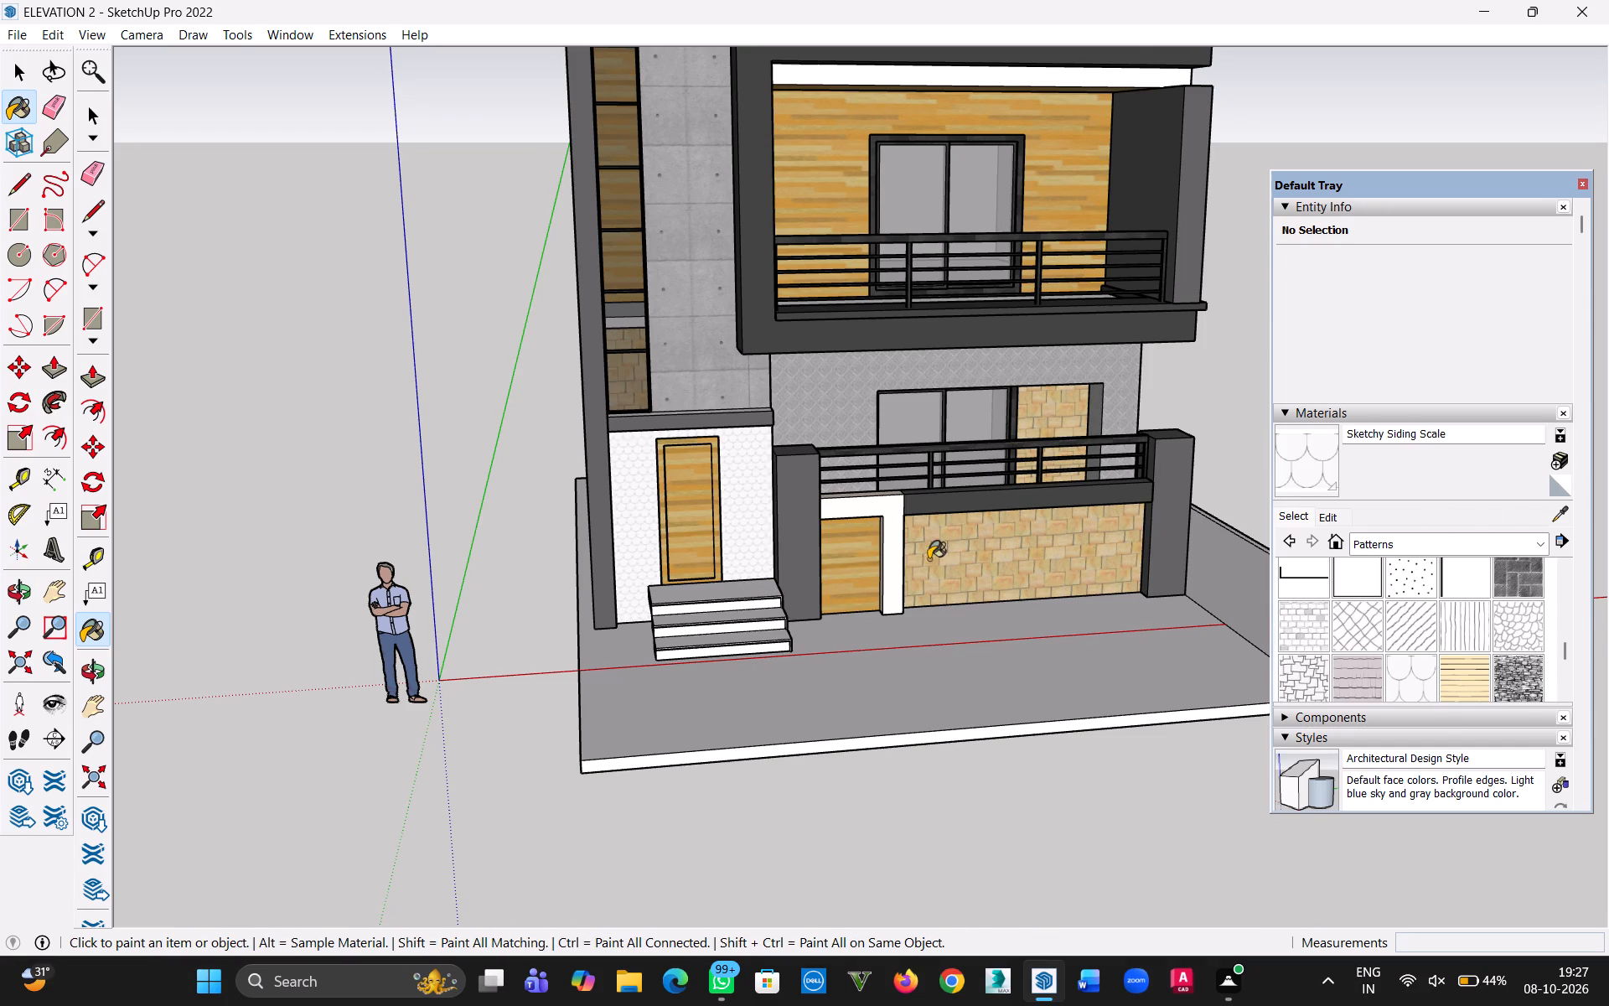
# Paint the white frame around the wooden gate and the white band above the middle balcony with Sketchy Siding Scale.
pyautogui.scroll(7, 910, 559)
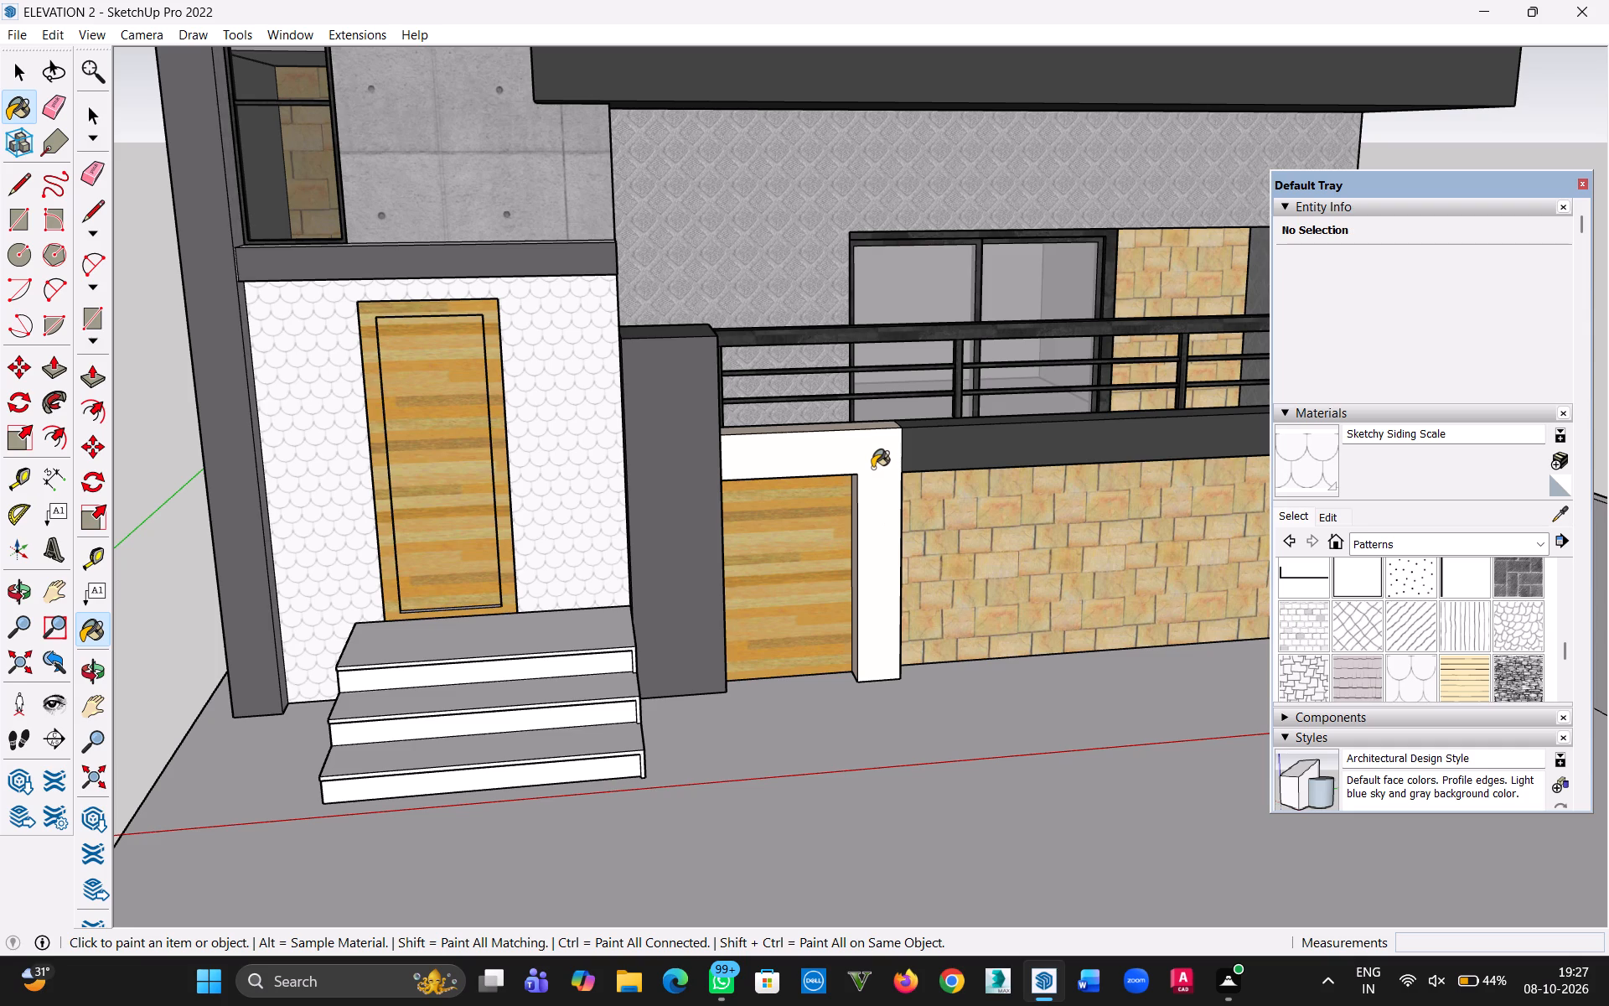
pyautogui.click(872, 468)
pyautogui.scroll(-10, 872, 473)
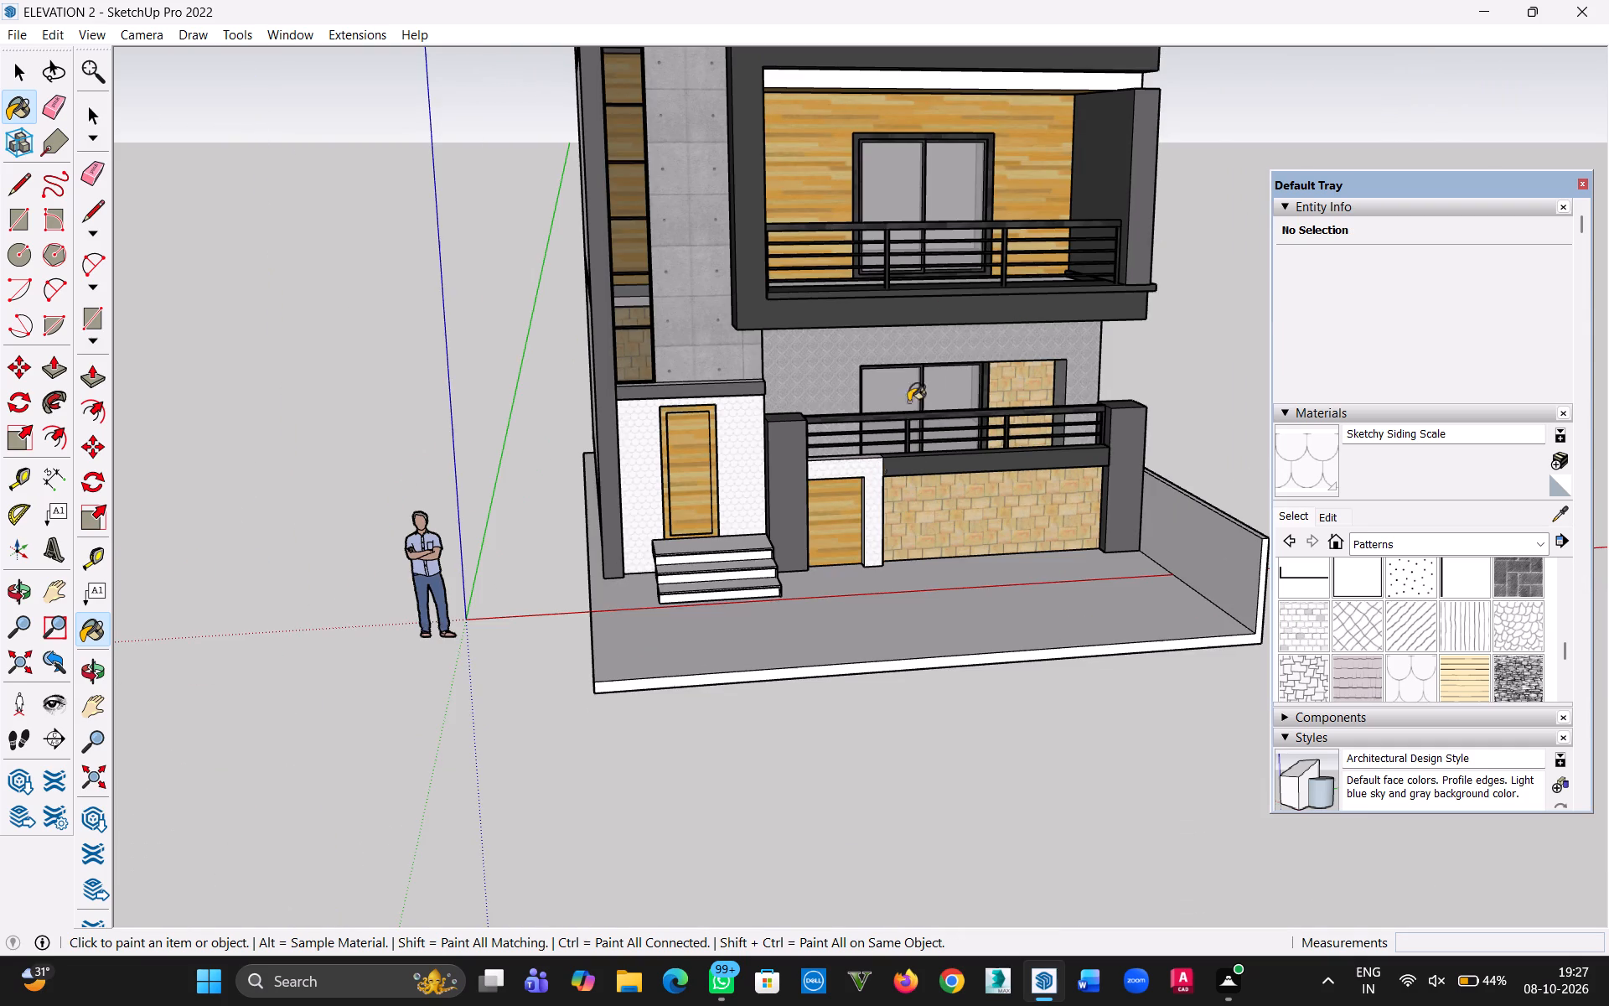
pyautogui.click(949, 120)
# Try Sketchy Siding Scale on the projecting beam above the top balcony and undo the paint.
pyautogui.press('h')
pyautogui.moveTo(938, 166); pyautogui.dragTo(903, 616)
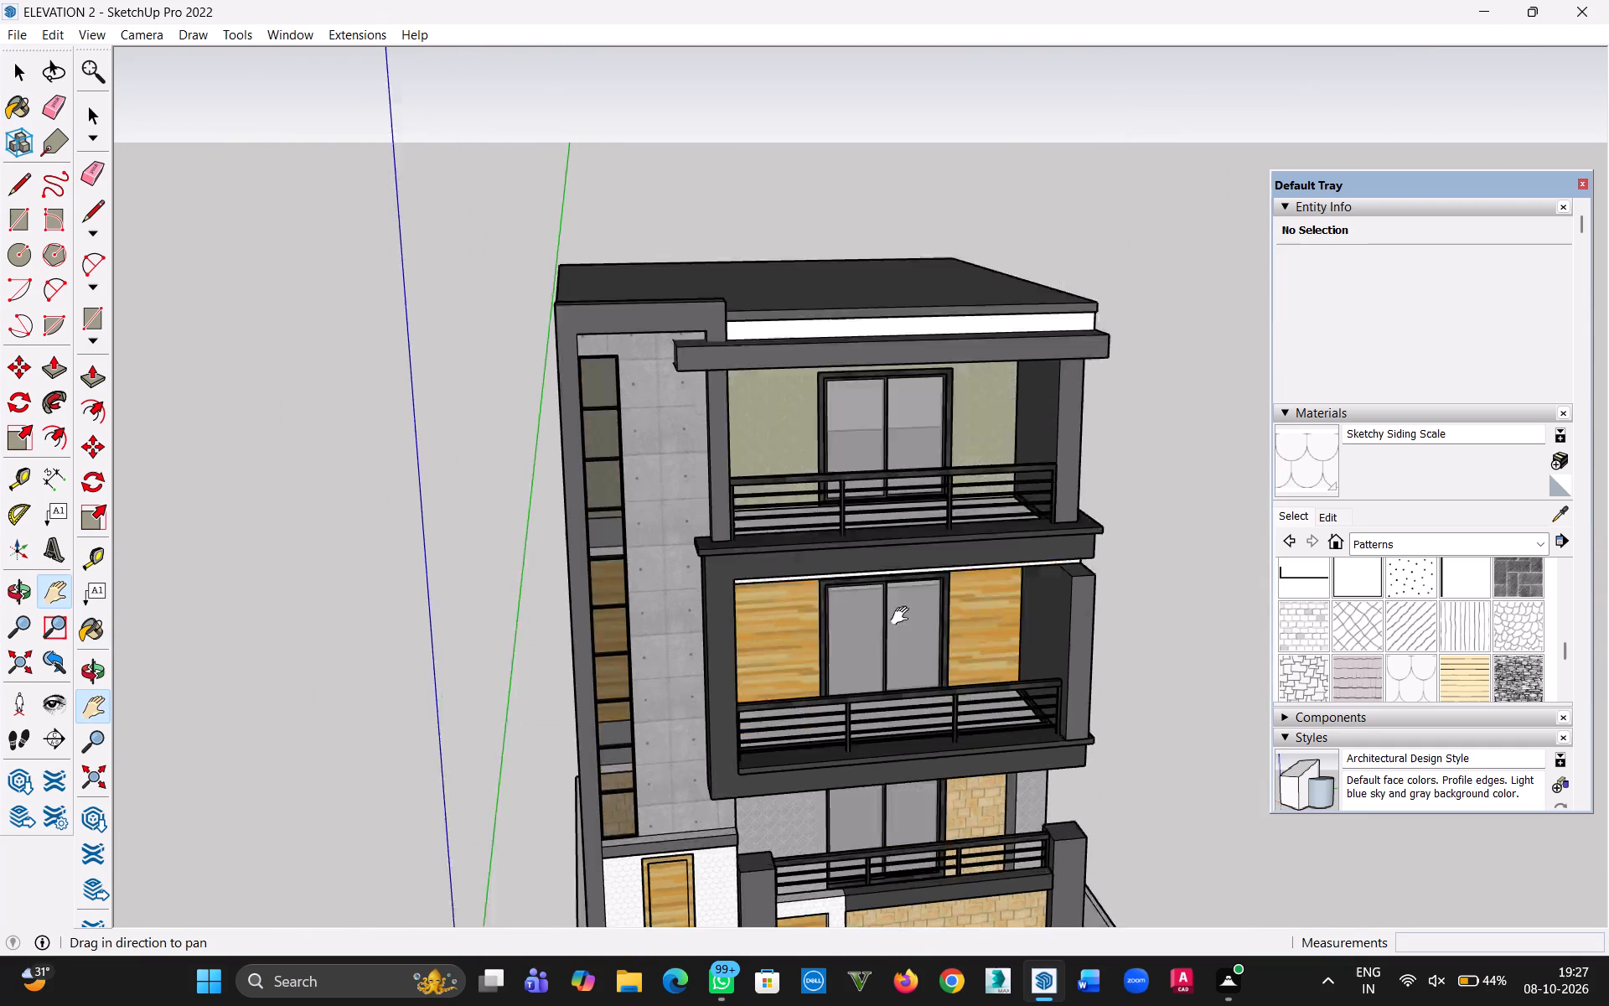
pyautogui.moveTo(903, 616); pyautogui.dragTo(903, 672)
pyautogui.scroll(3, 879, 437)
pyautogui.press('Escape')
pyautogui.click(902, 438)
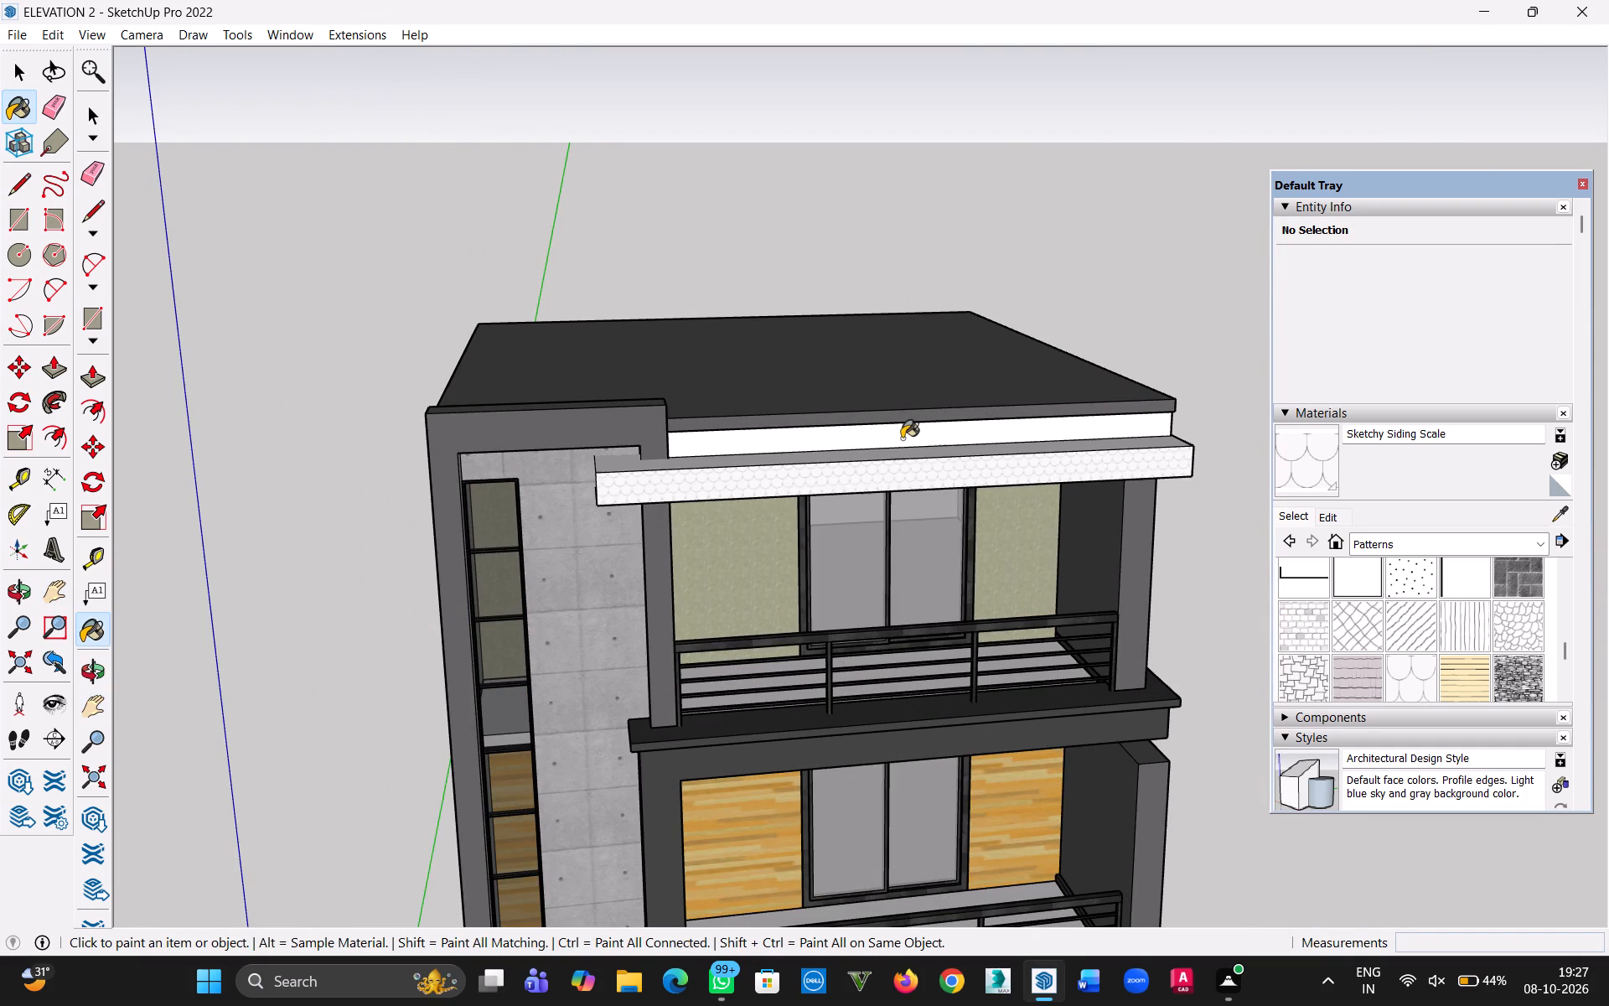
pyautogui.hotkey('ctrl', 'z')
# Open the top beam's group and paint only the front face of the white band below the roof edge with Sketchy Siding Scale.
pyautogui.scroll(10, 902, 444)
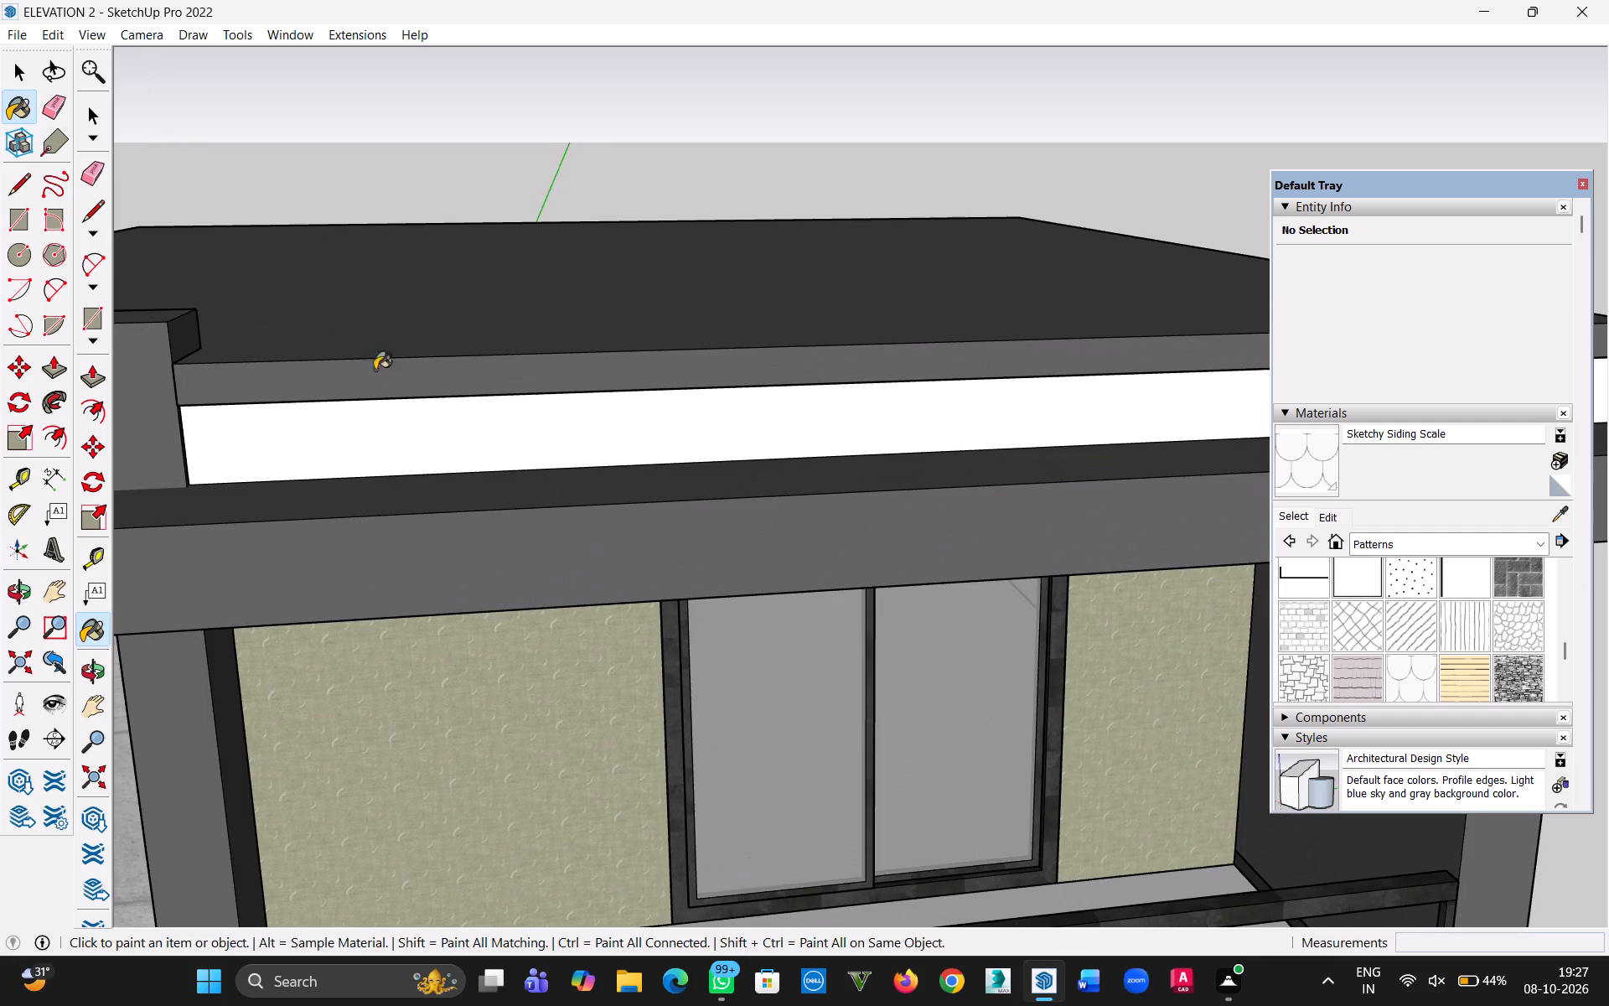
pyautogui.click(17, 71)
pyautogui.doubleClick(571, 446)
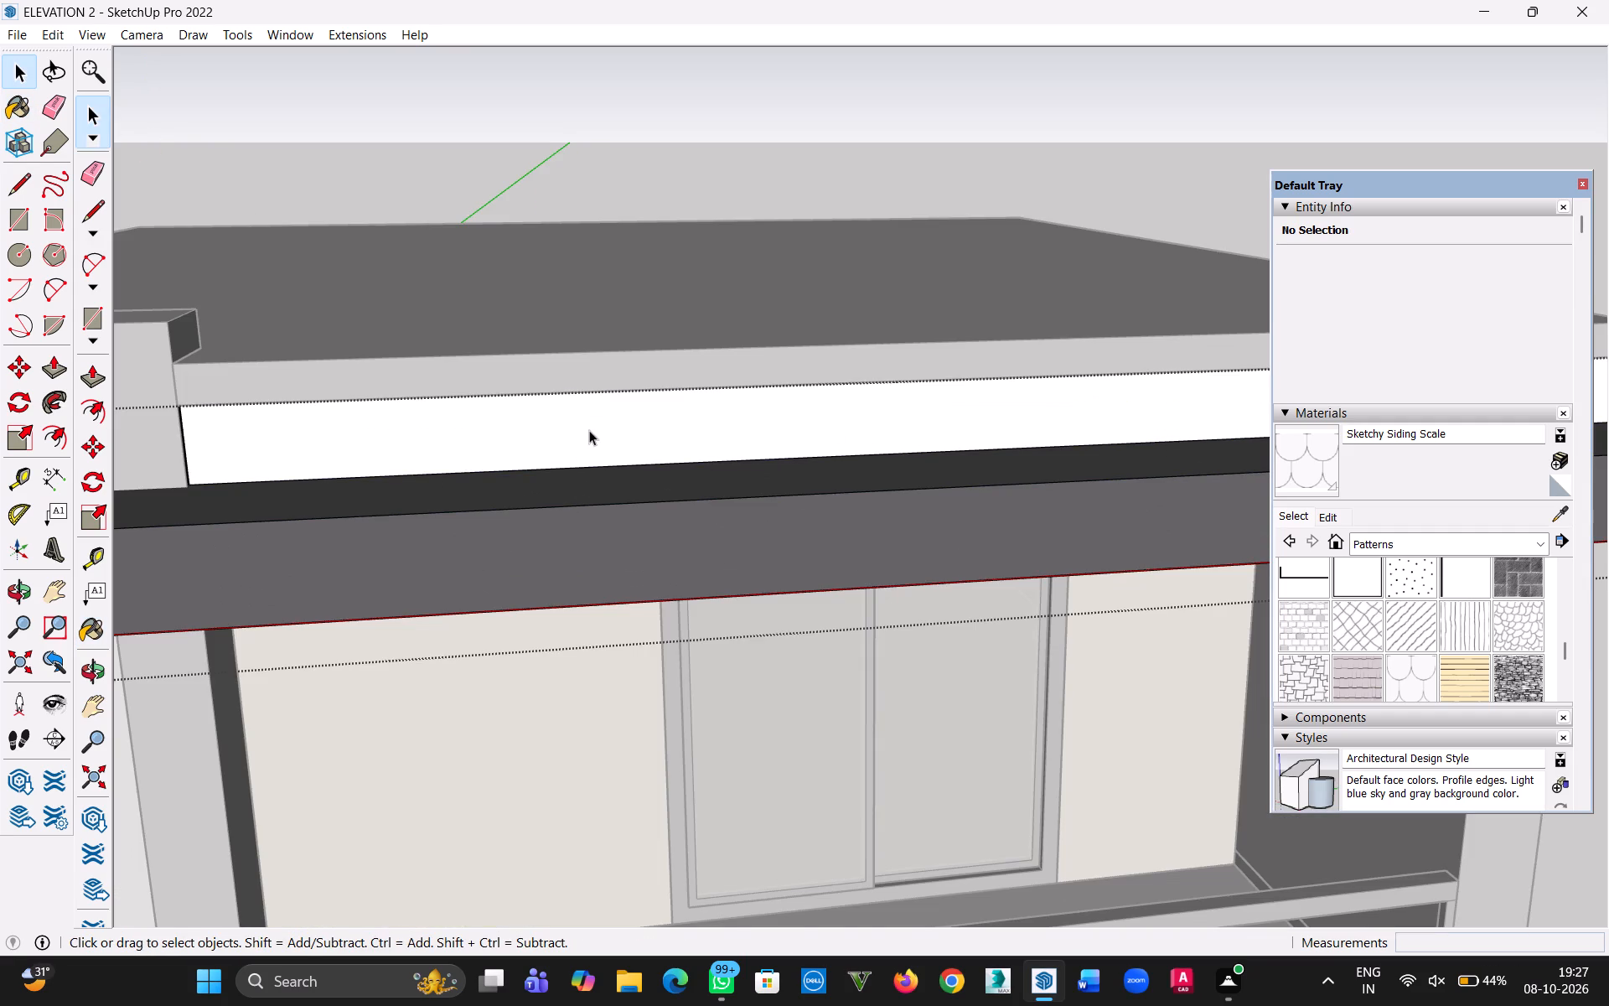
pyautogui.click(588, 430)
pyautogui.press('b')
pyautogui.click(770, 443)
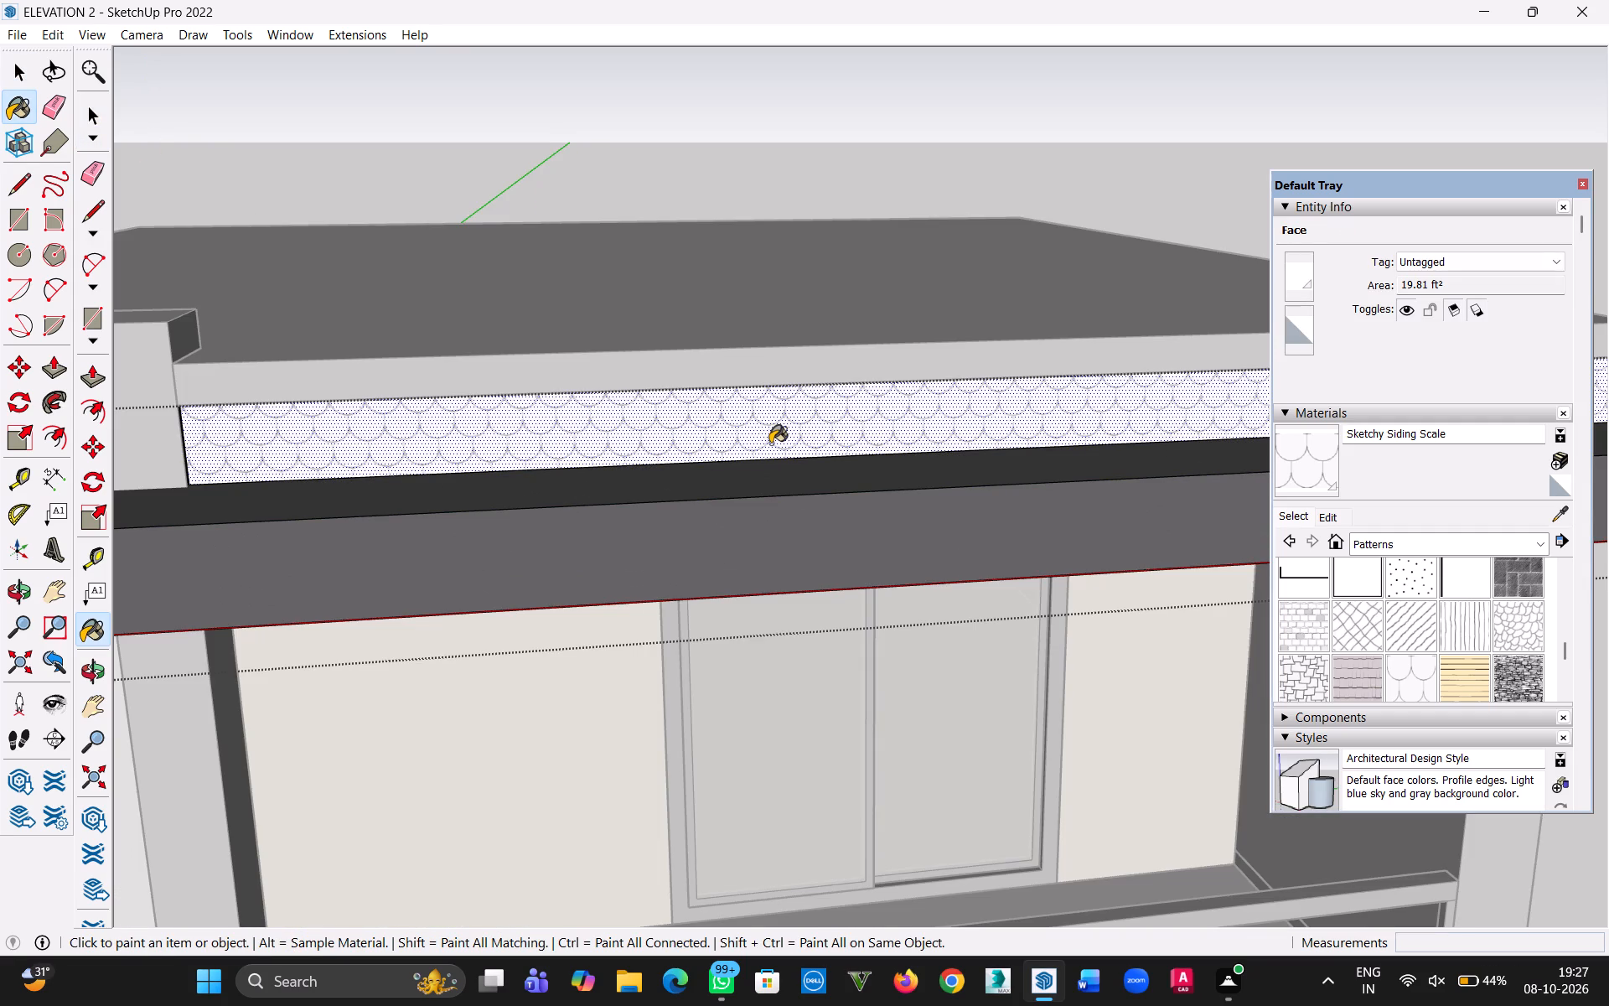
# Paint the side face of the roof-level white band with Sketchy Siding Scale and leave the group.
pyautogui.scroll(-11, 774, 493)
pyautogui.moveTo(955, 517); pyautogui.dragTo(527, 334, button='middle')
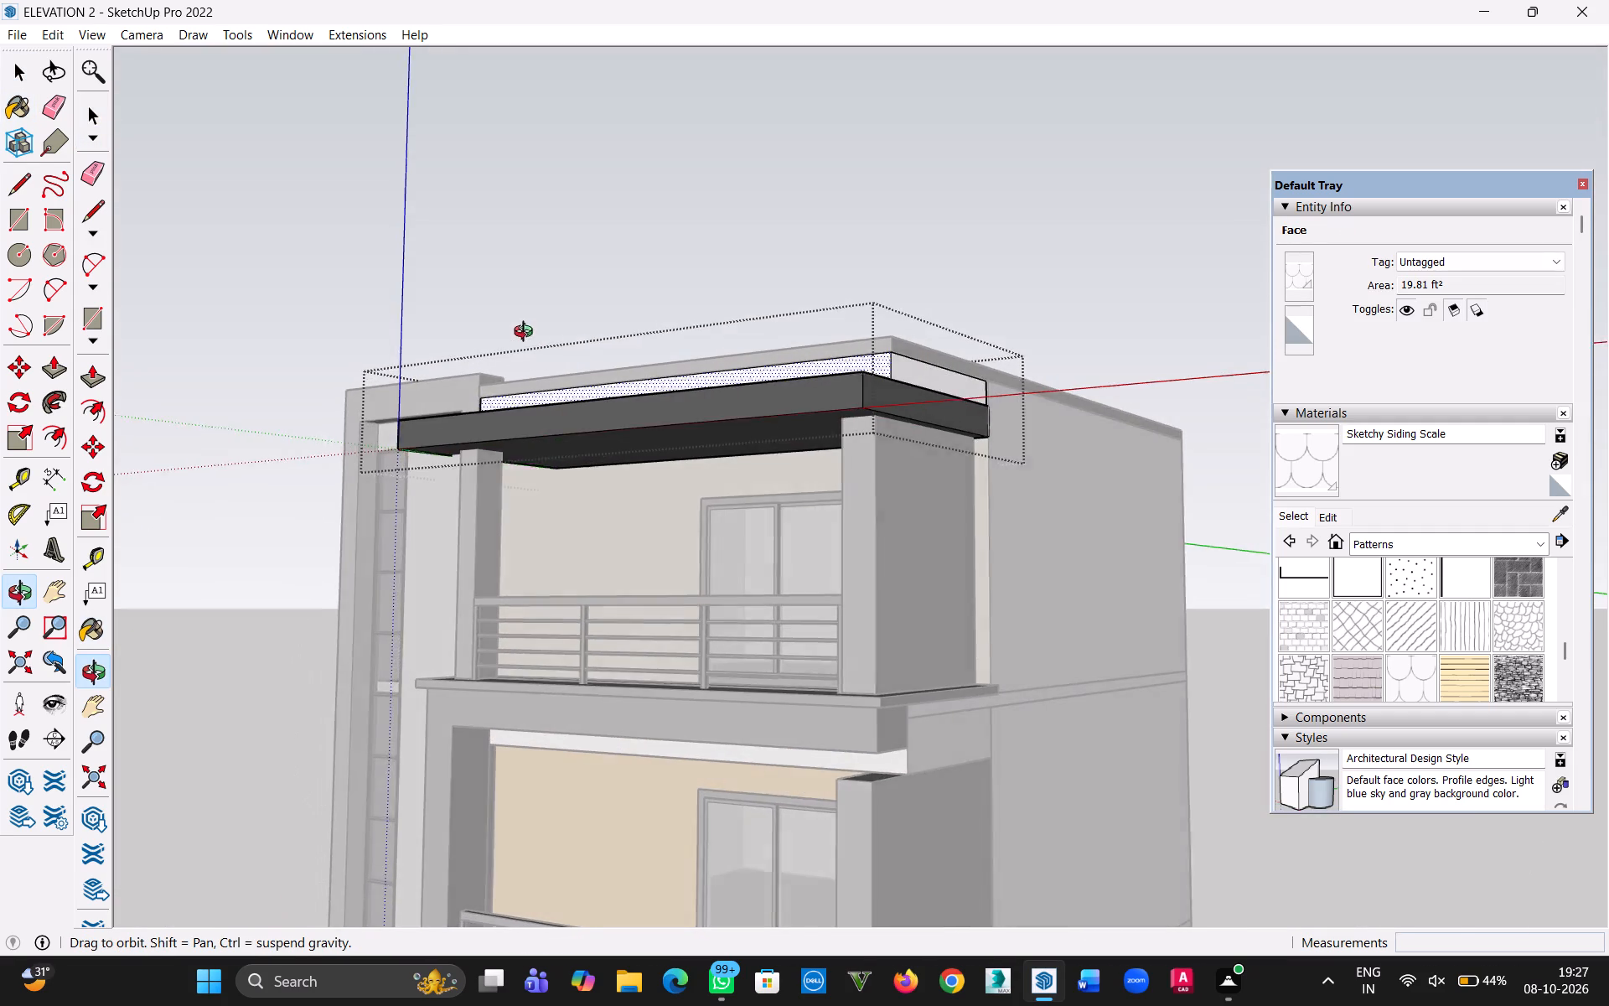
pyautogui.moveTo(527, 334); pyautogui.dragTo(491, 350, button='middle')
pyautogui.click(900, 384)
pyautogui.moveTo(706, 539); pyautogui.dragTo(987, 436, button='middle')
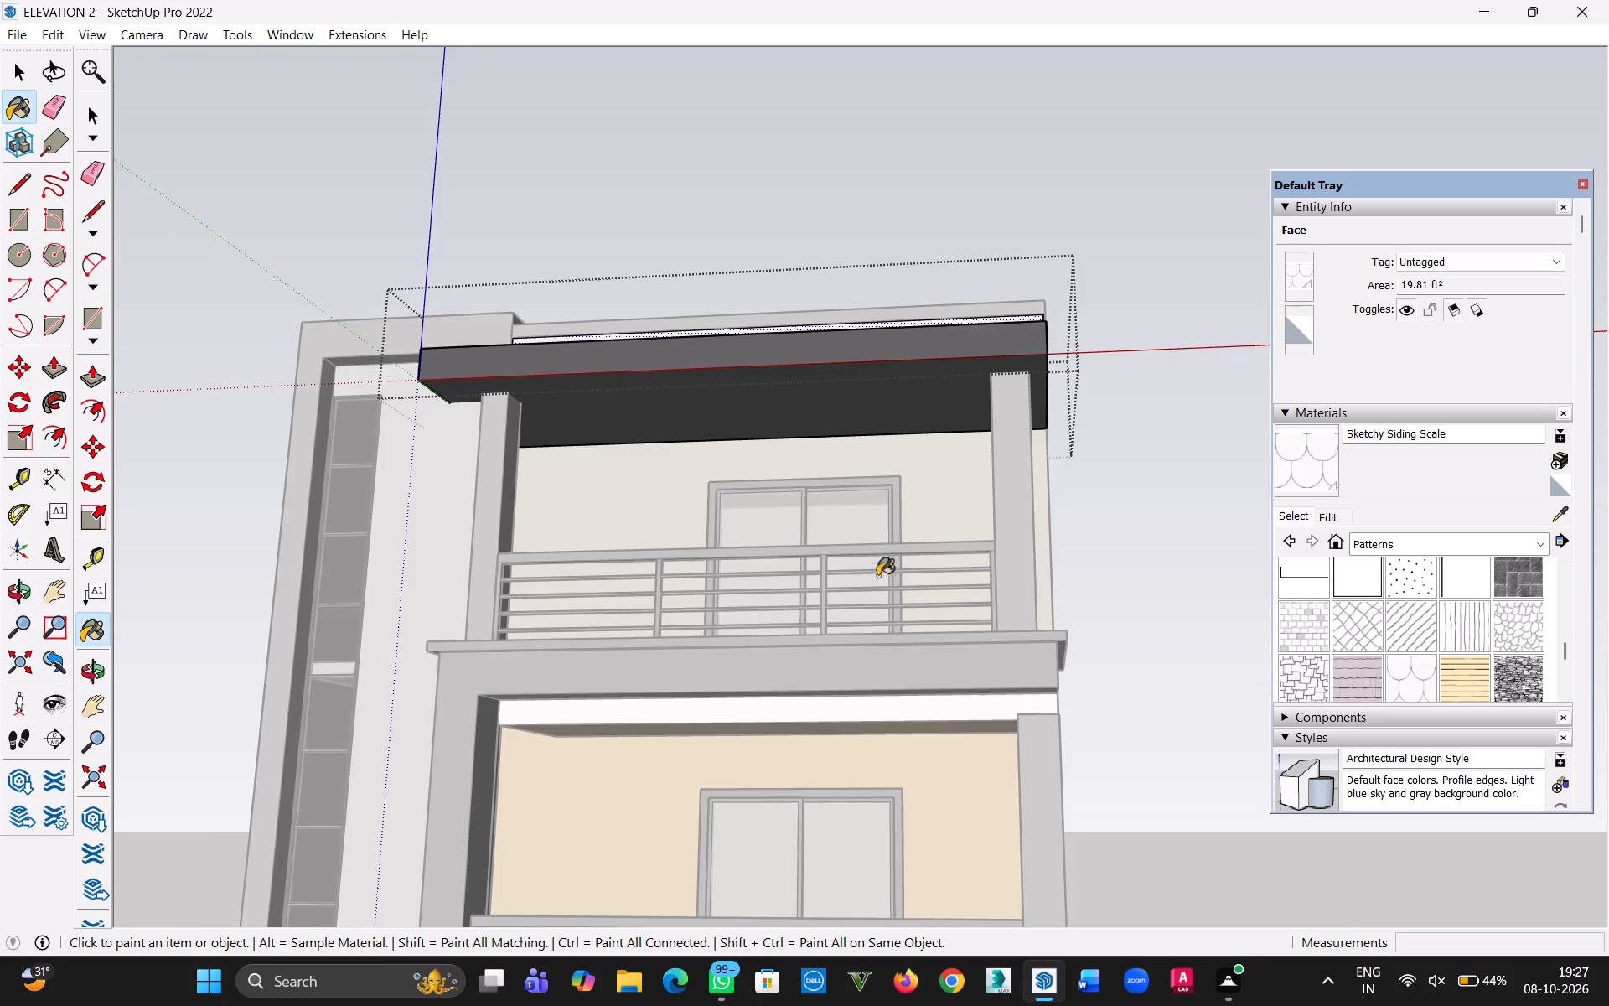
pyautogui.scroll(-6, 875, 586)
pyautogui.moveTo(938, 720); pyautogui.dragTo(581, 729, button='middle')
pyautogui.press('Escape')
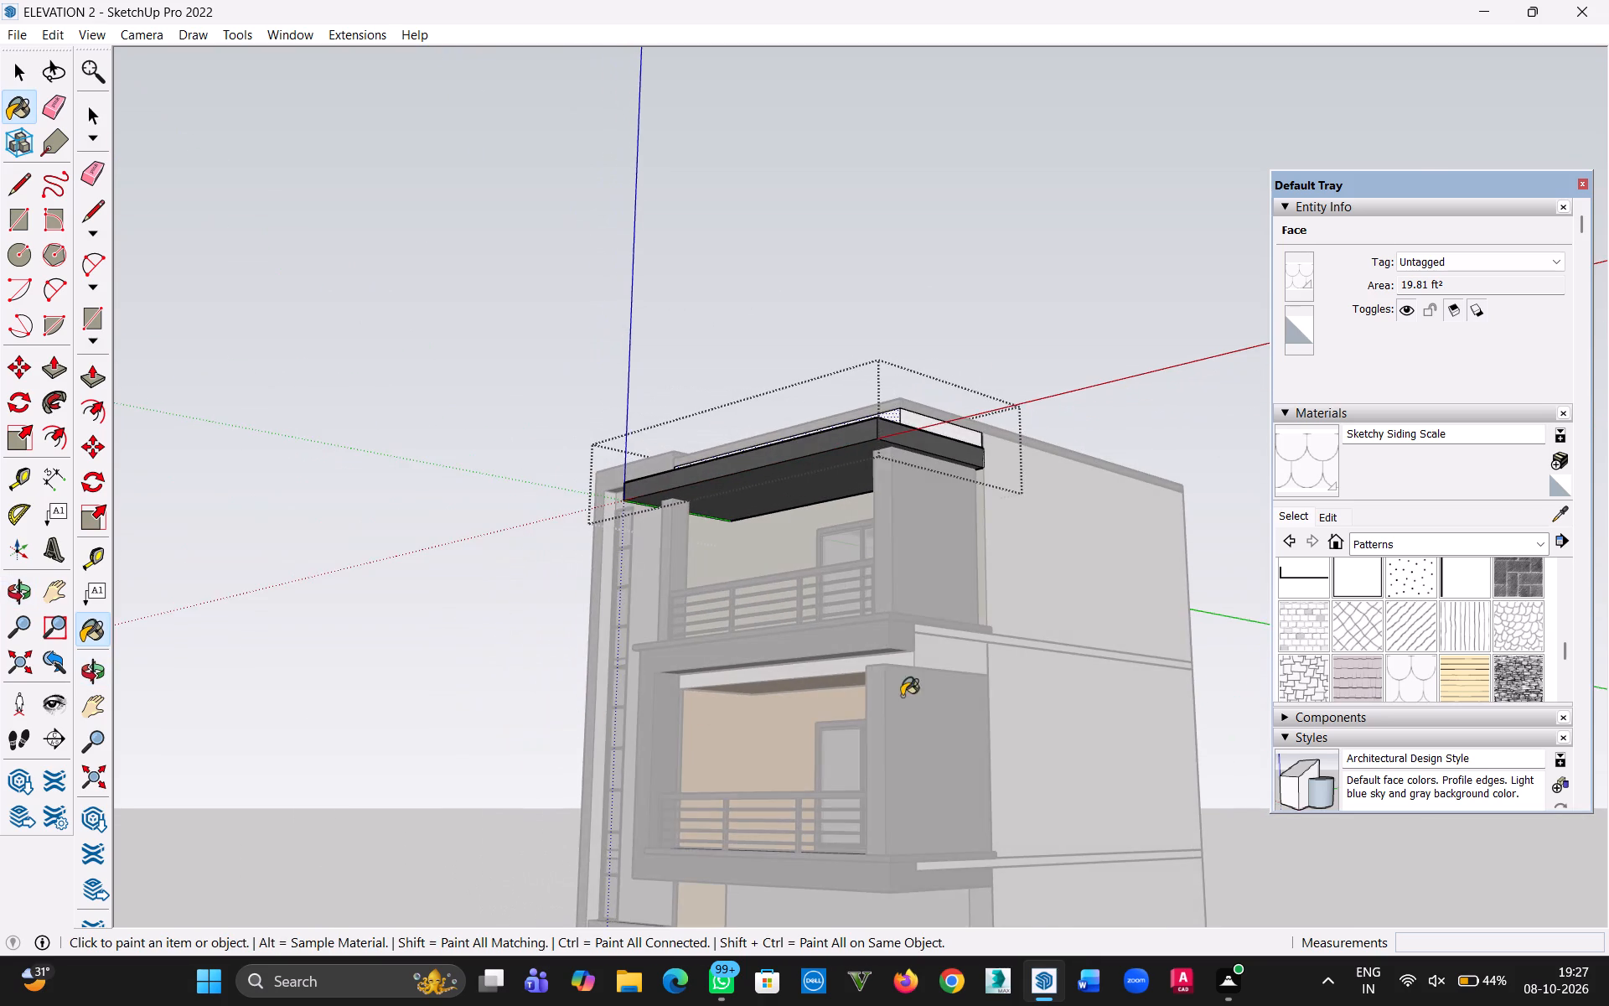
pyautogui.scroll(9, 980, 672)
pyautogui.press('Escape')
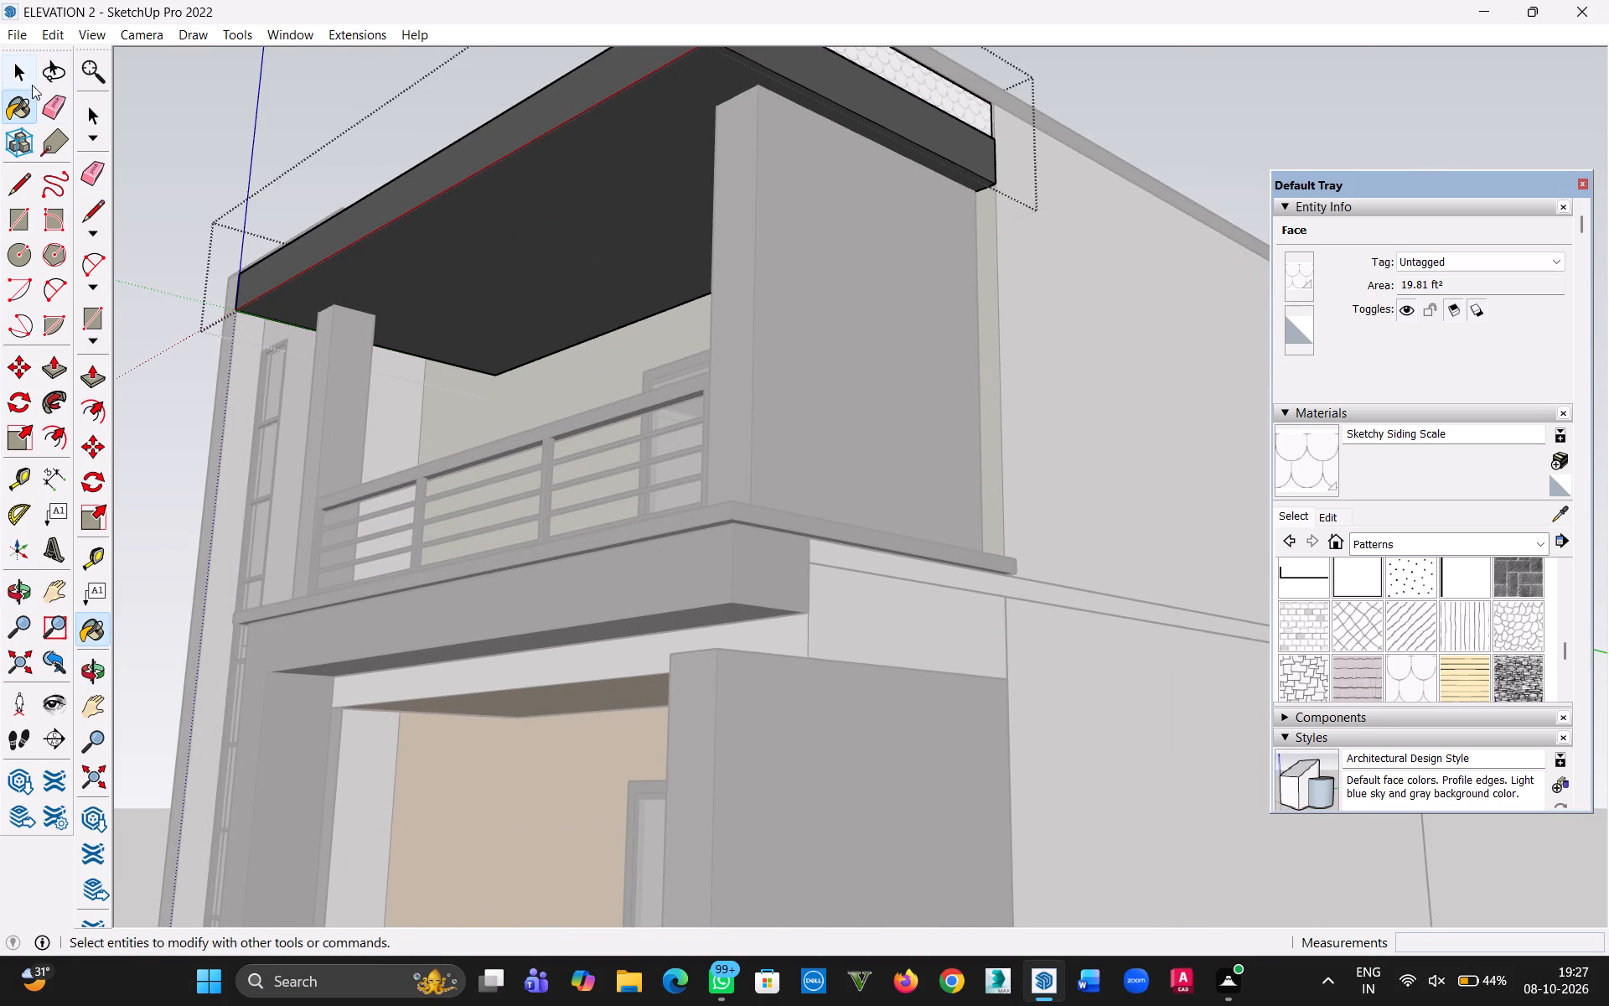
pyautogui.click(21, 80)
pyautogui.click(796, 492)
pyautogui.scroll(-3, 784, 604)
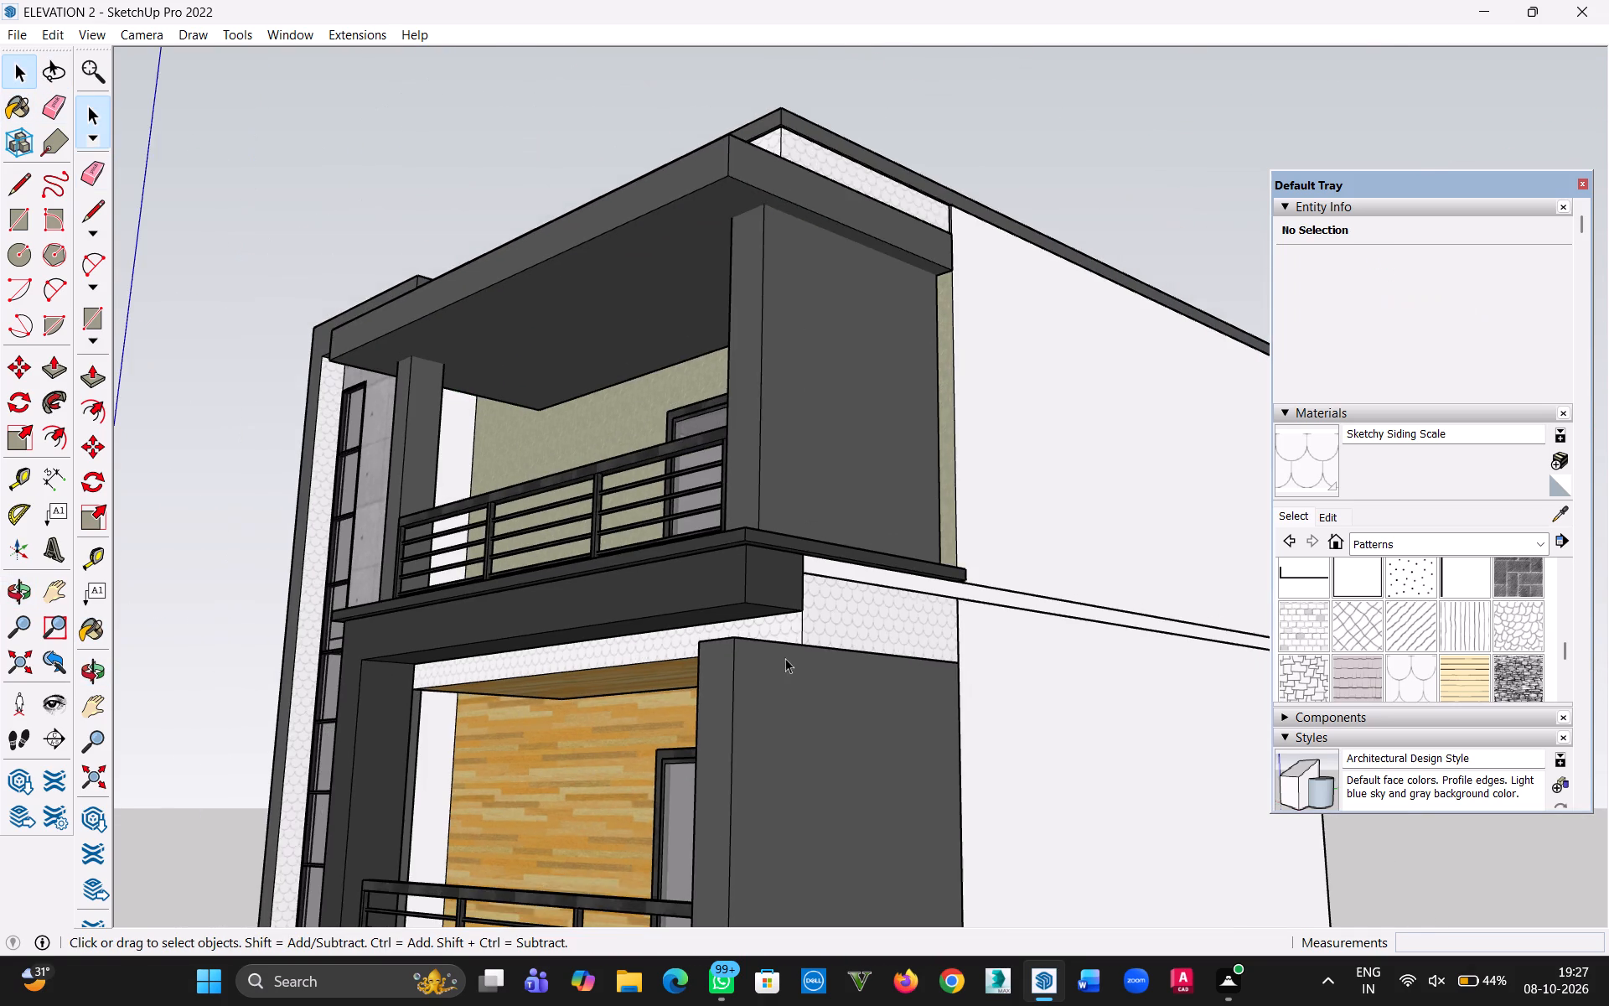
# Inside the entrance wall's group, sample Color M06 from the dark ledge above the door, paint the ledge's top face, and leave the group.
pyautogui.moveTo(768, 686); pyautogui.dragTo(1060, 695, button='middle')
pyautogui.press('h')
pyautogui.moveTo(915, 774); pyautogui.dragTo(998, 264)
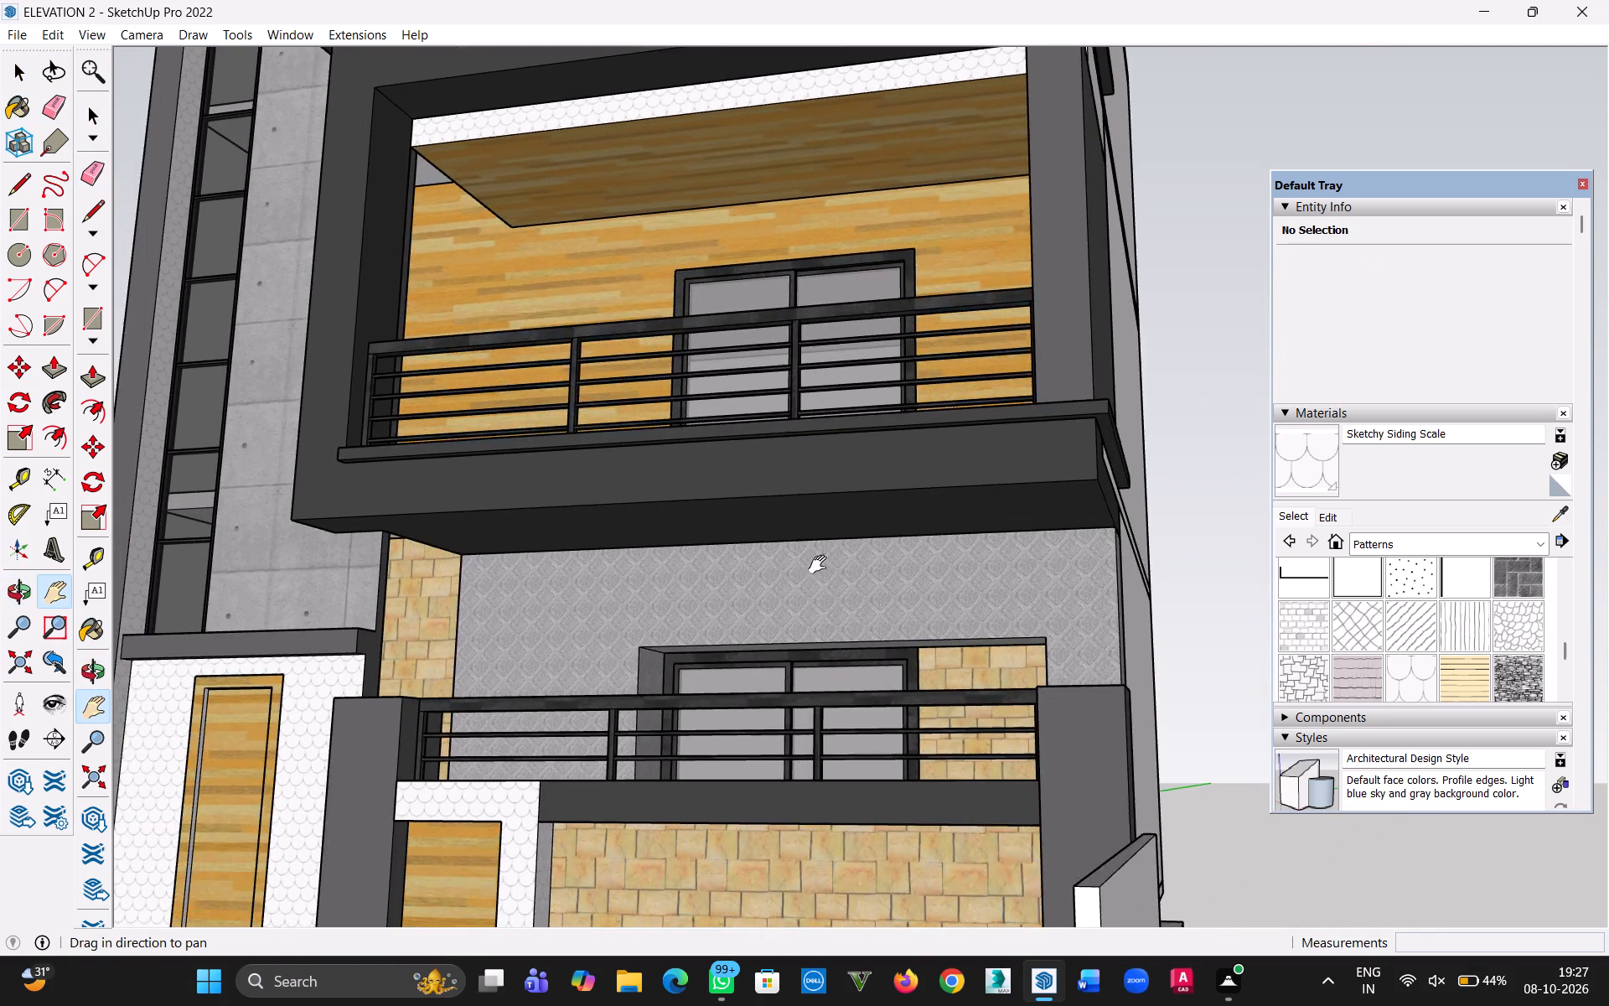
pyautogui.moveTo(711, 665); pyautogui.dragTo(824, 528)
pyautogui.moveTo(714, 586); pyautogui.dragTo(1171, 682, button='middle')
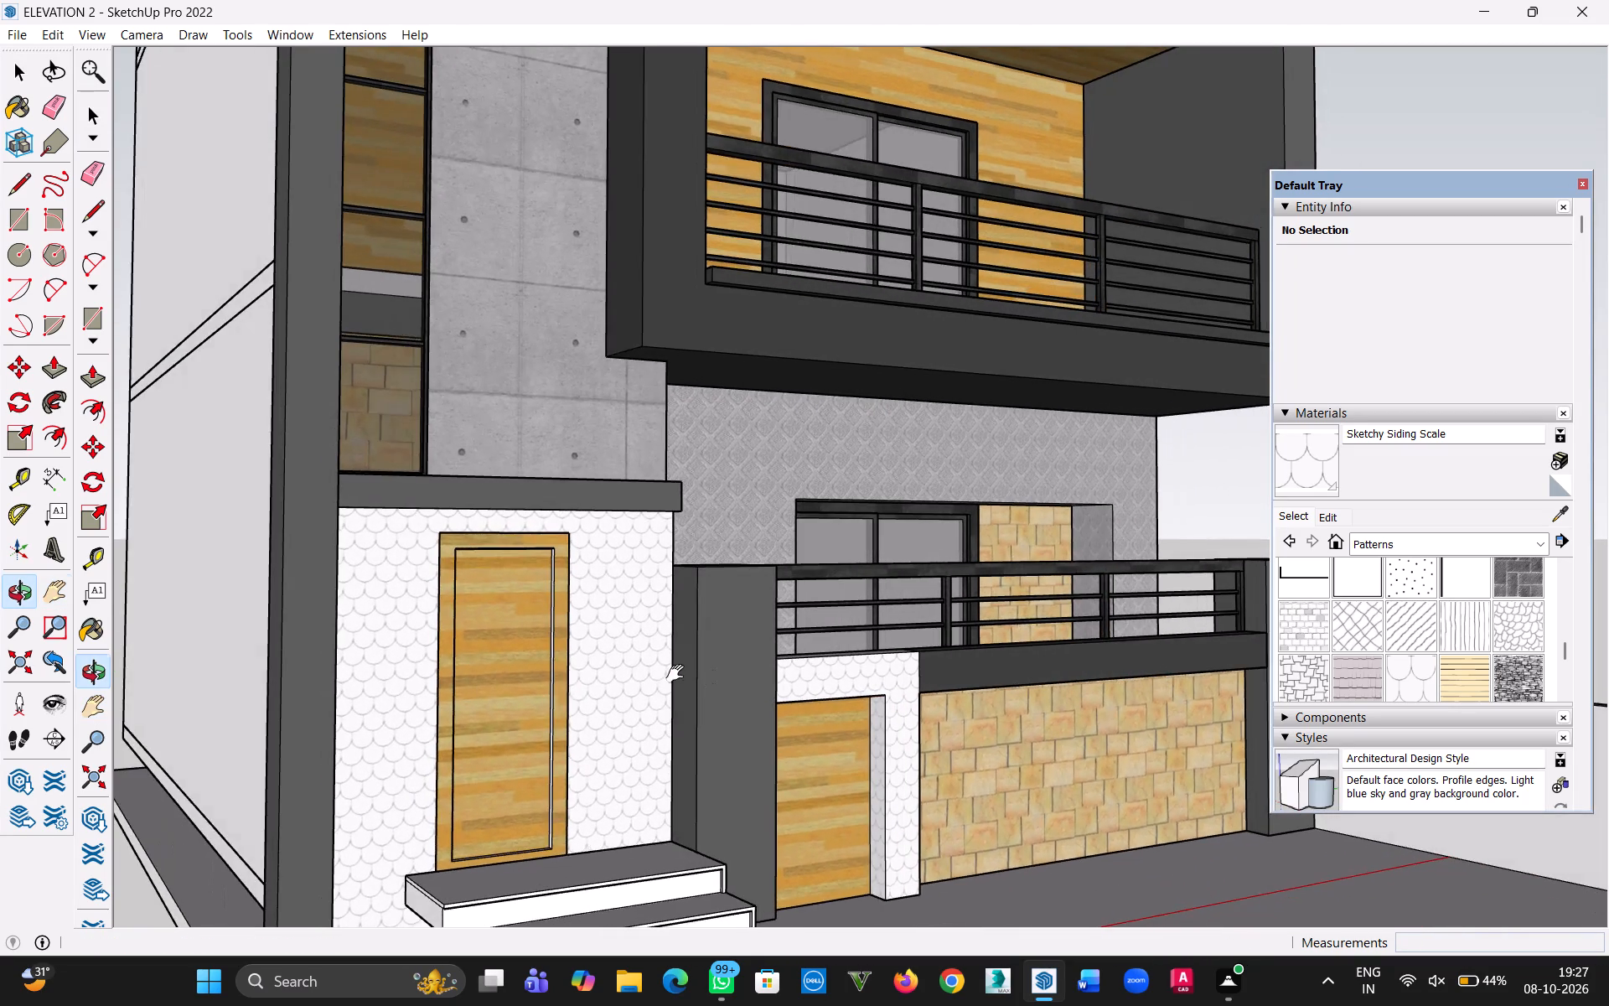
pyautogui.moveTo(680, 674); pyautogui.dragTo(630, 927, button='middle')
pyautogui.press('Escape')
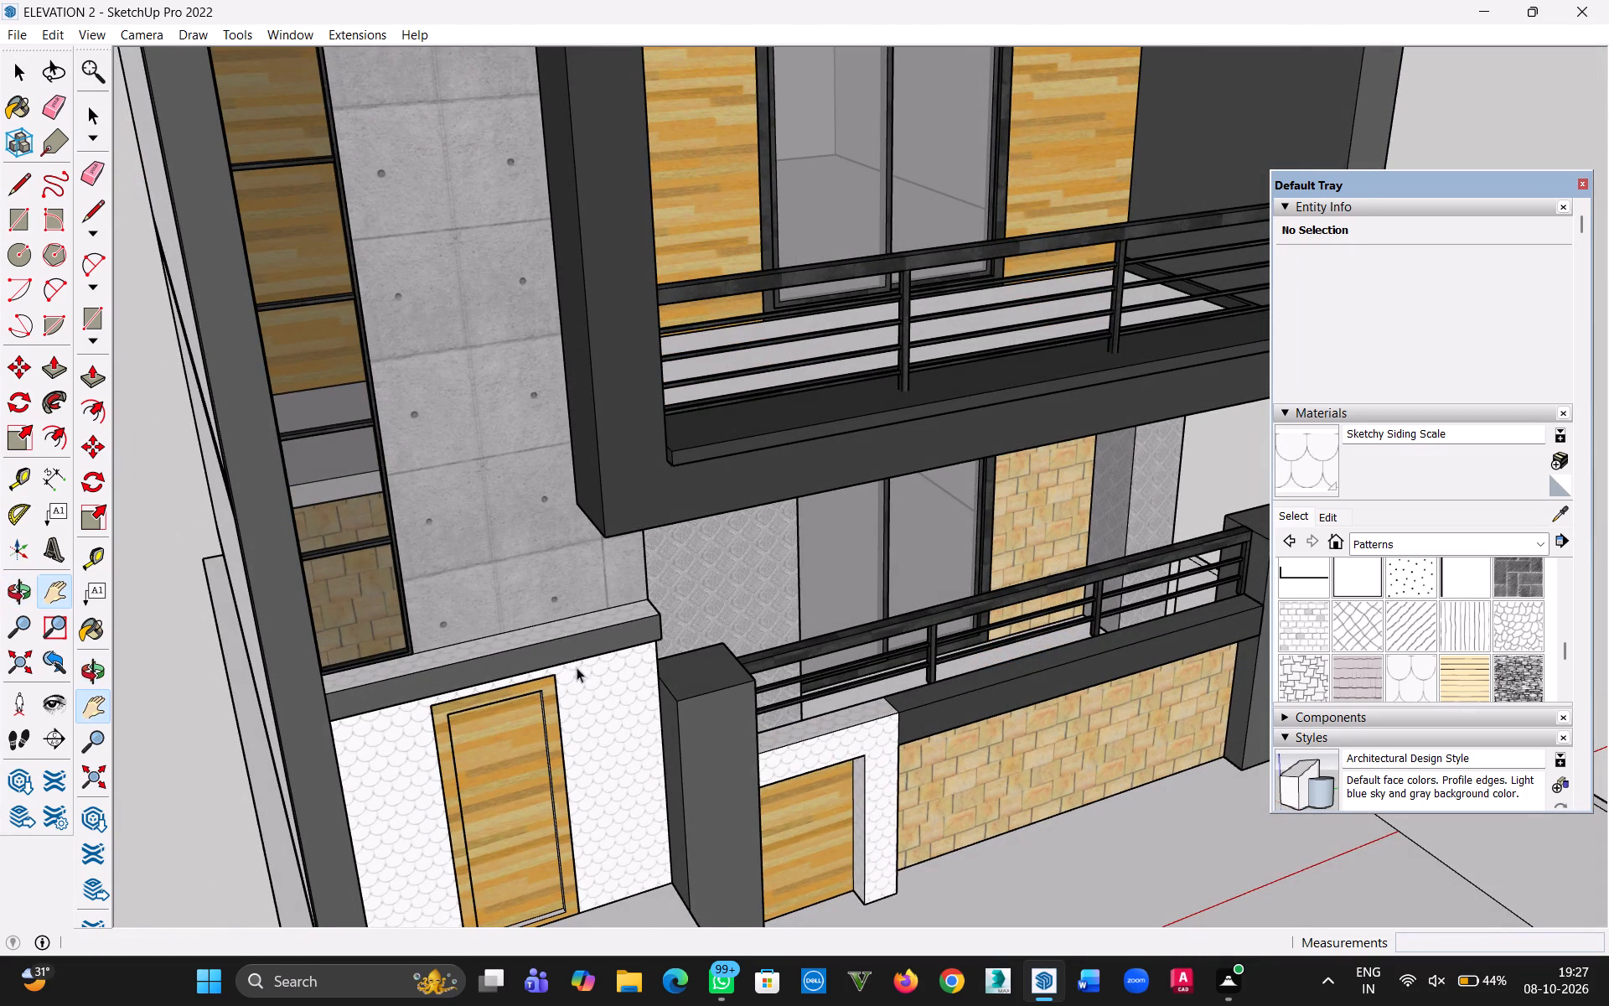
pyautogui.doubleClick(577, 649)
pyautogui.press('b')
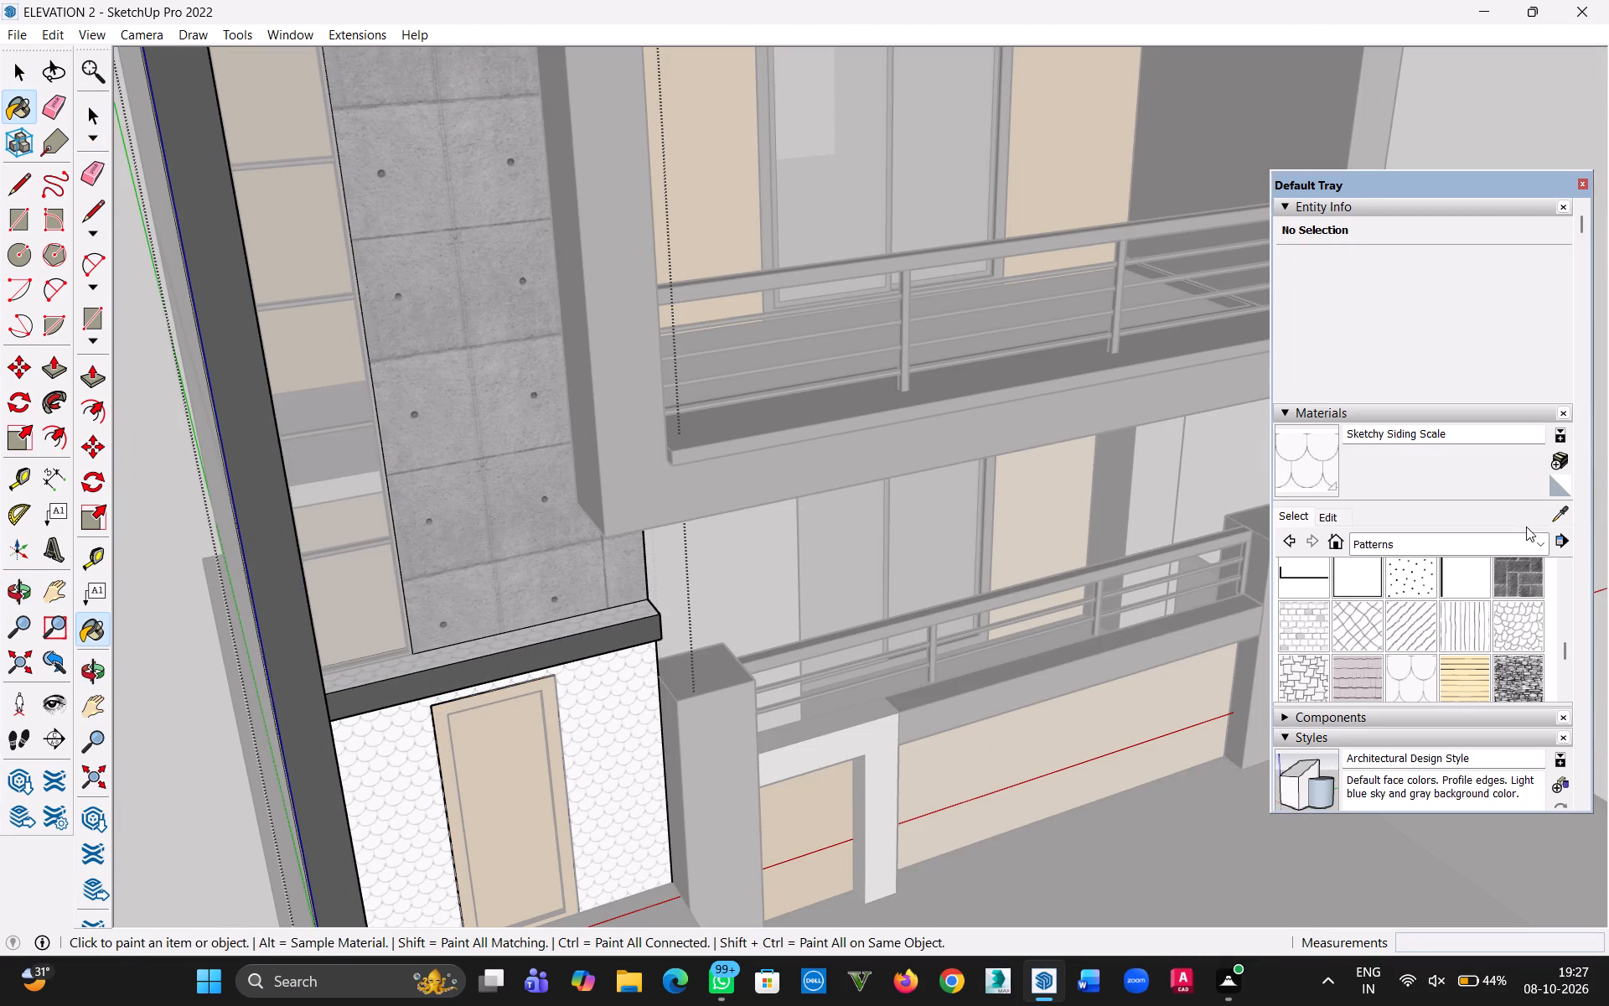
pyautogui.click(1560, 509)
pyautogui.click(630, 638)
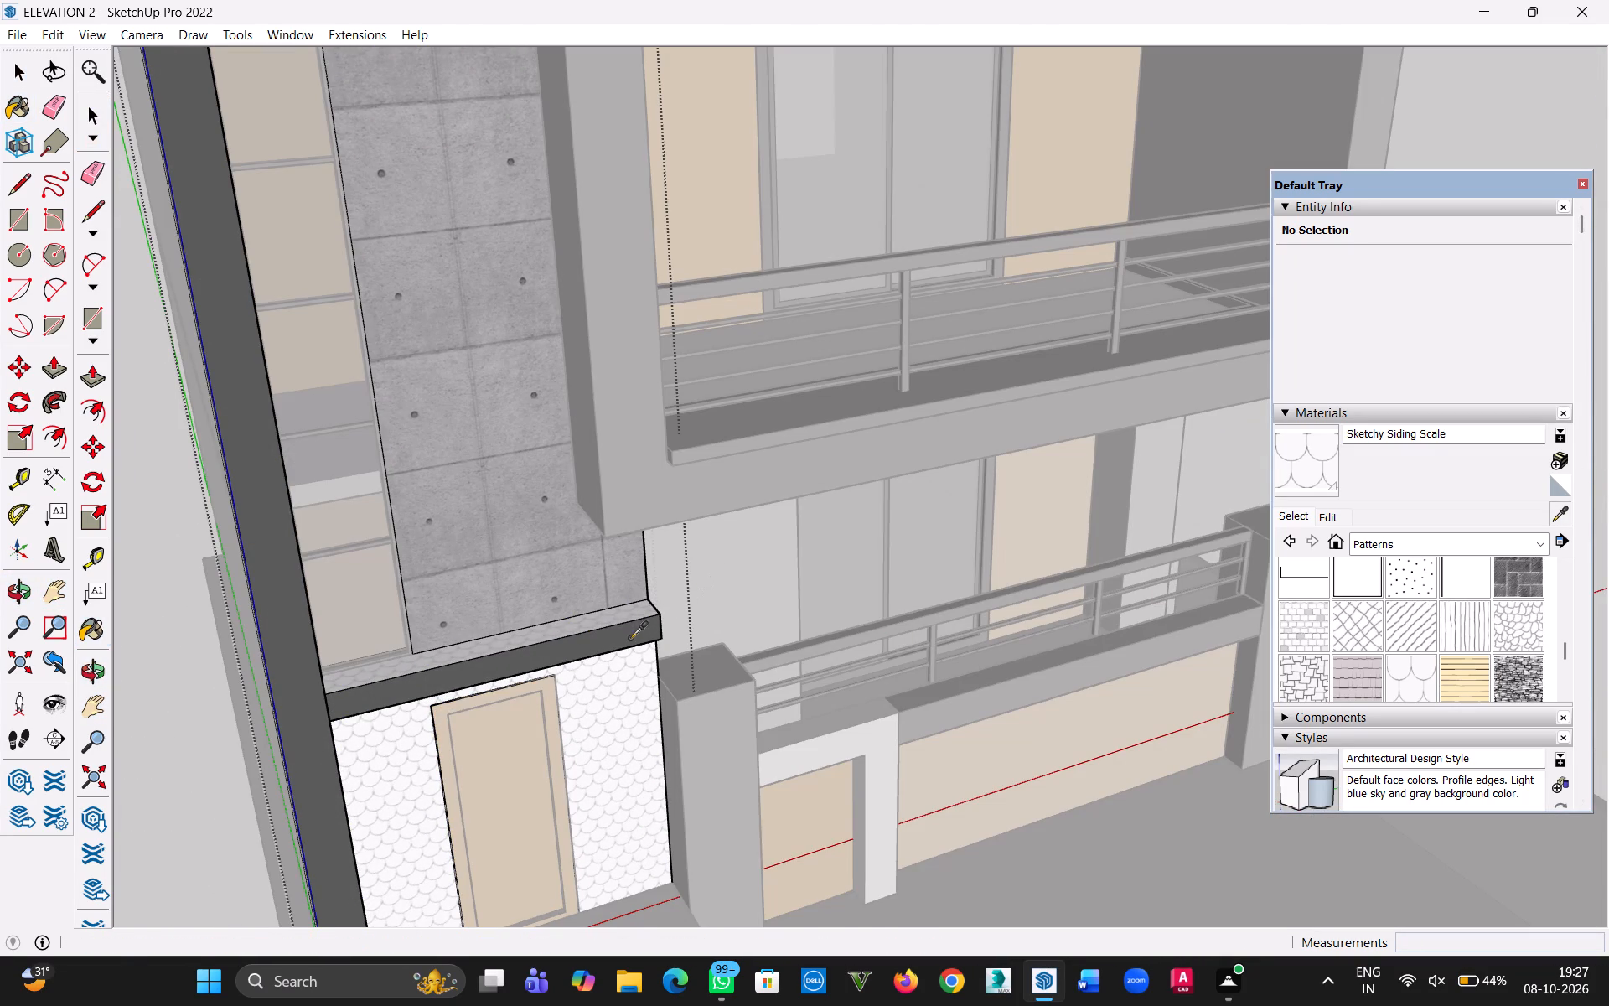
pyautogui.click(625, 618)
pyautogui.moveTo(725, 663); pyautogui.dragTo(204, 686, button='middle')
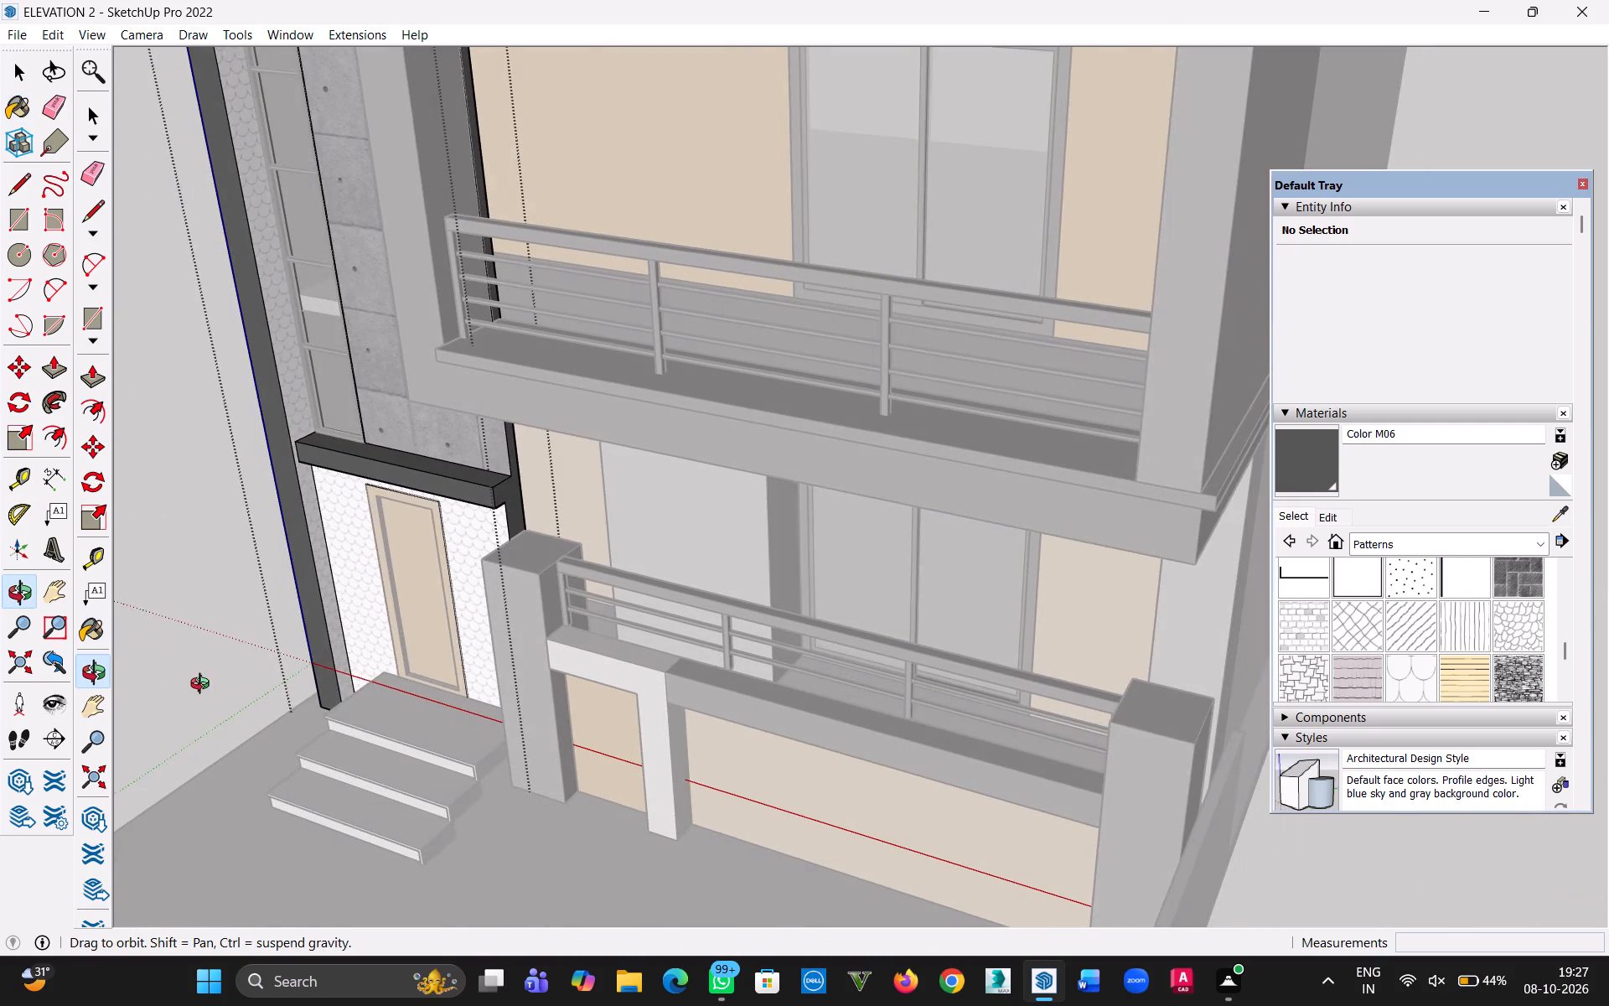
pyautogui.moveTo(204, 686); pyautogui.dragTo(205, 683, button='middle')
pyautogui.scroll(-3, 442, 636)
pyautogui.moveTo(505, 676); pyautogui.dragTo(750, 475, button='middle')
pyautogui.scroll(-4, 627, 612)
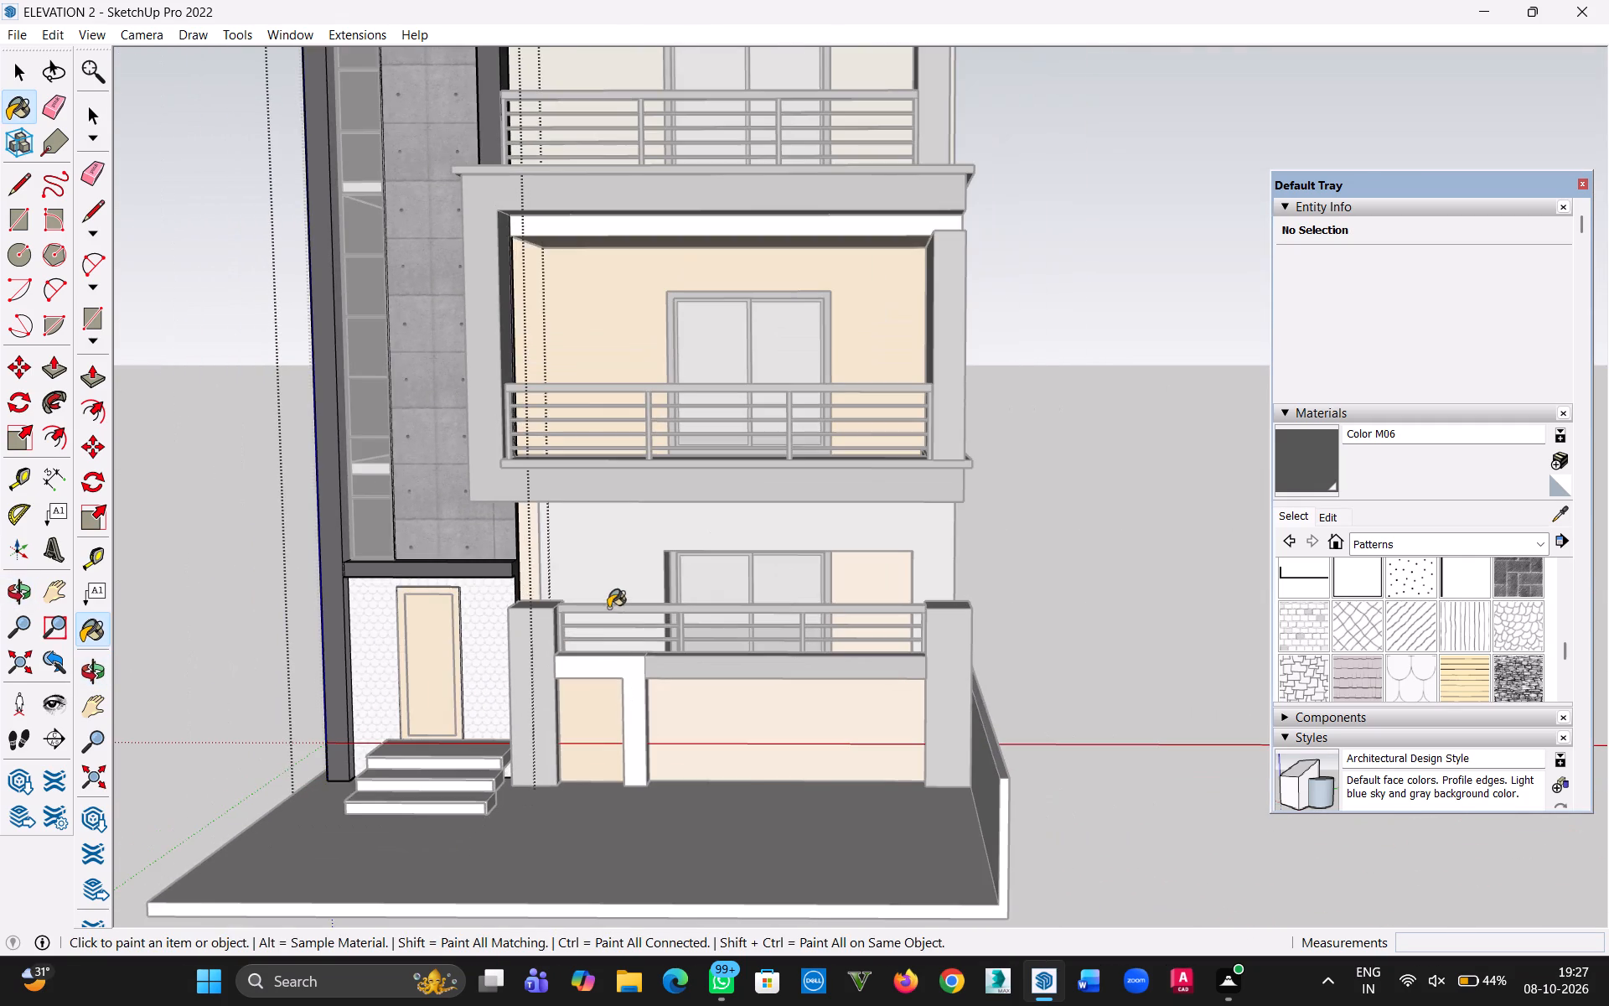
pyautogui.click(14, 74)
pyautogui.click(276, 461)
# Examine the whole front elevation from several angles to check the applied materials.
pyautogui.moveTo(411, 548); pyautogui.dragTo(432, 556, button='middle')
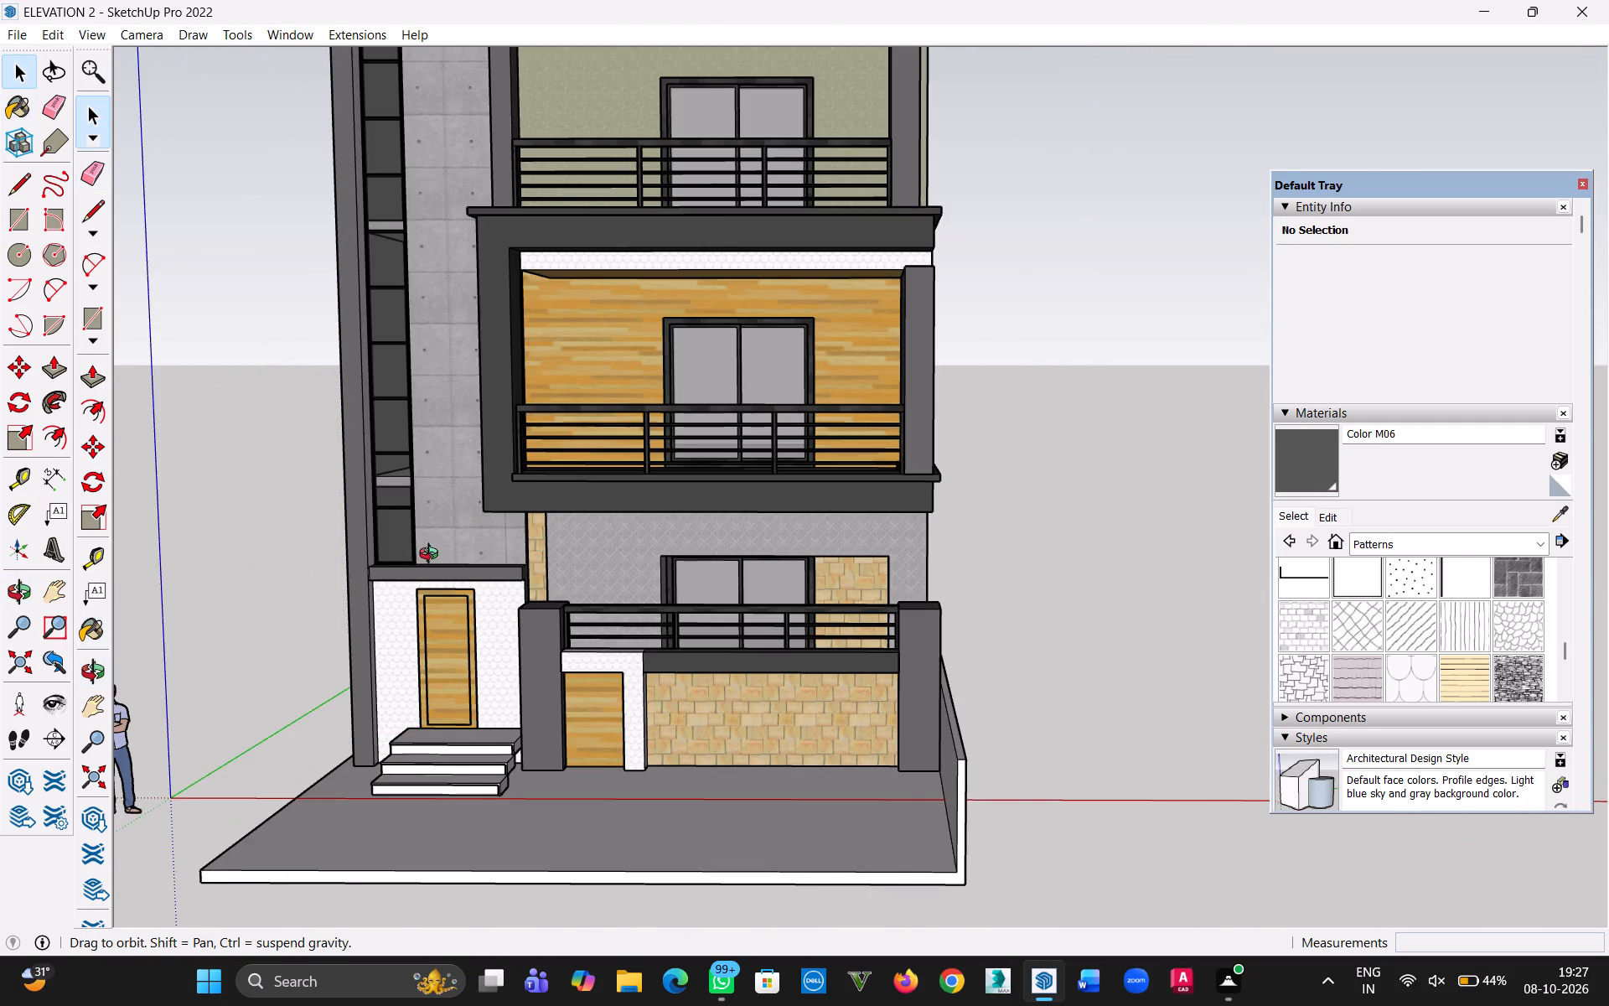
pyautogui.moveTo(432, 556); pyautogui.dragTo(671, 525, button='middle')
pyautogui.scroll(-5, 680, 509)
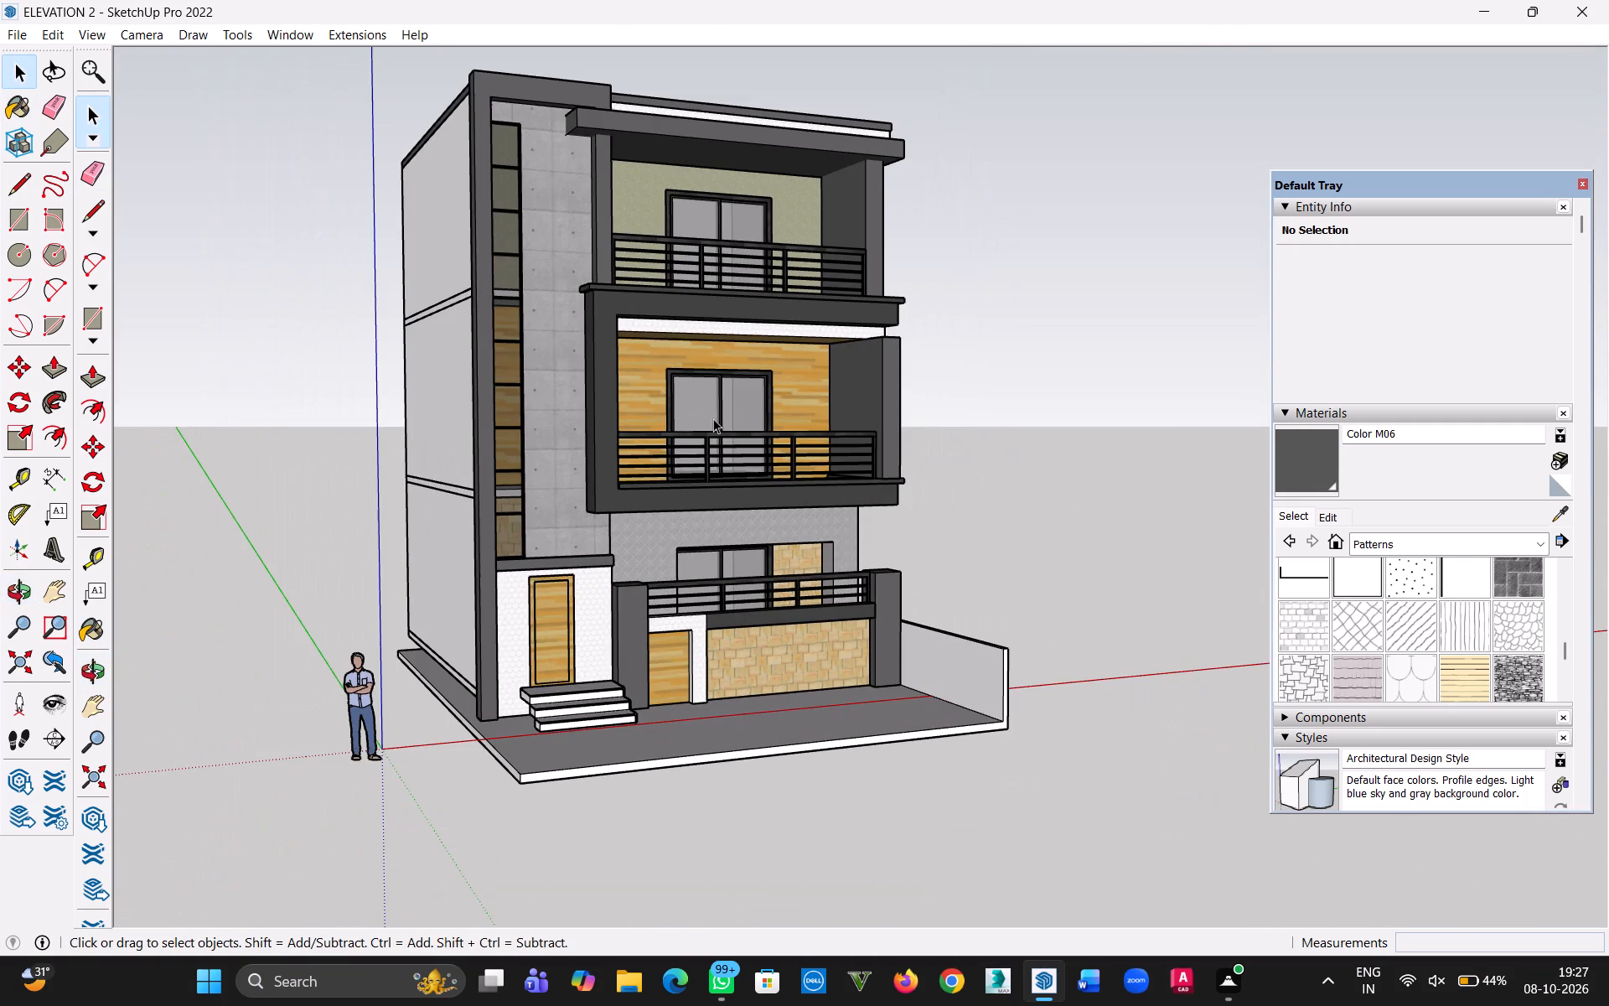
pyautogui.press('h')
pyautogui.moveTo(716, 418); pyautogui.dragTo(575, 568)
pyautogui.moveTo(576, 573); pyautogui.dragTo(591, 505, button='middle')
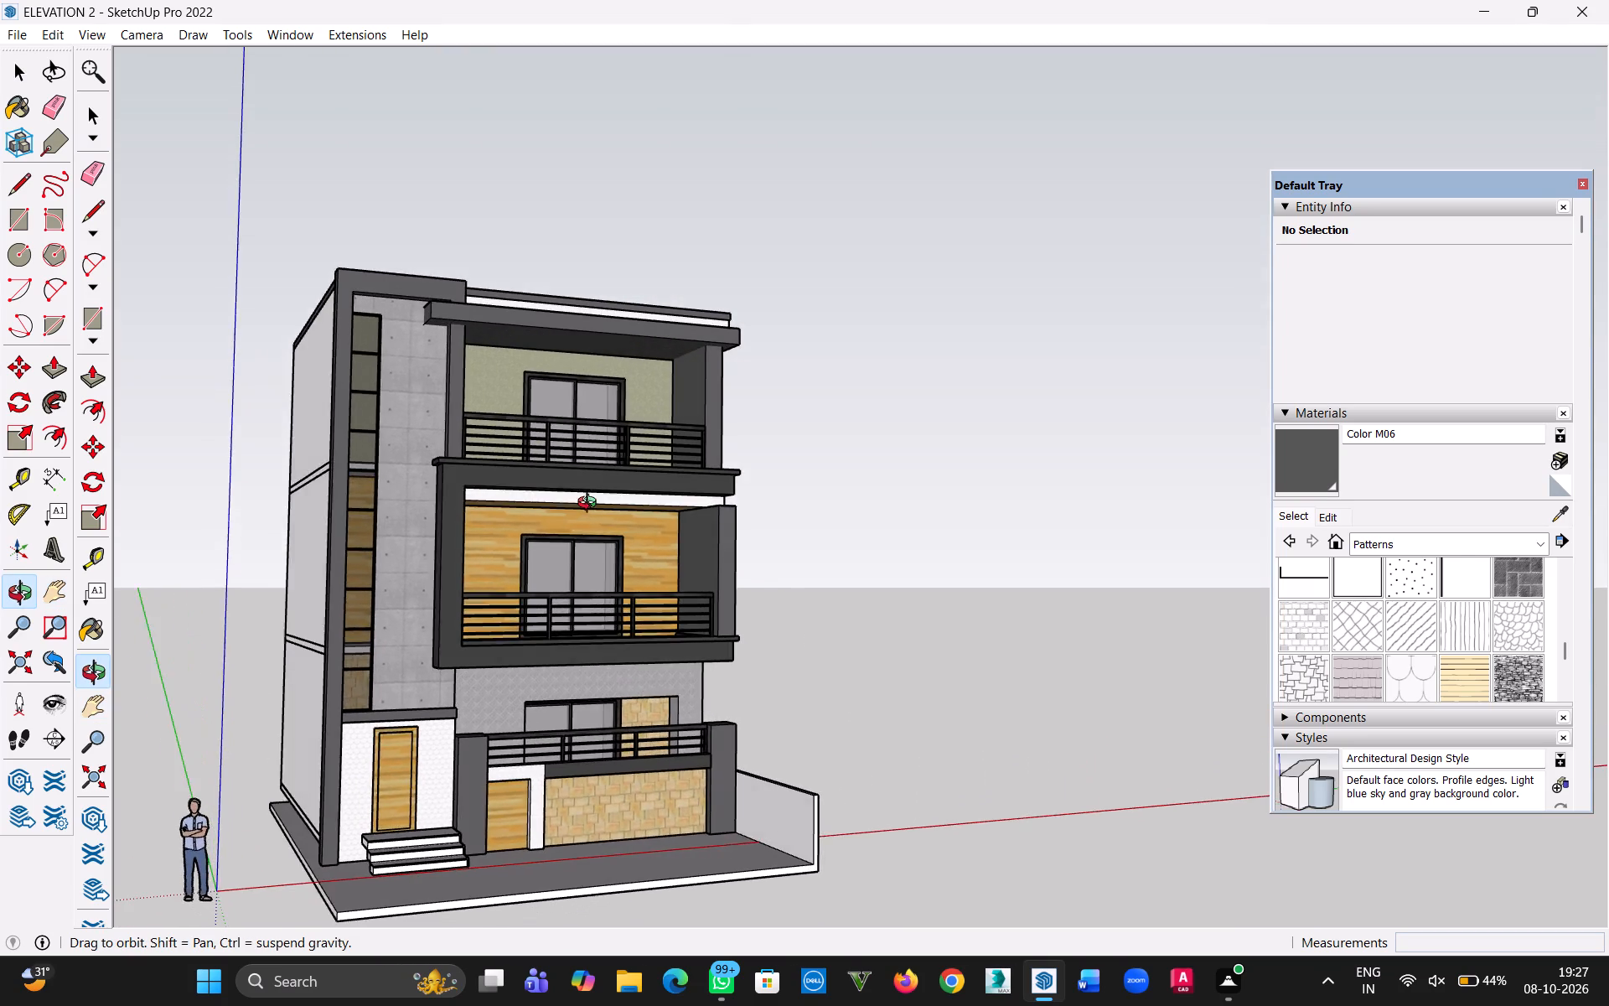
pyautogui.moveTo(591, 505); pyautogui.dragTo(630, 508, button='middle')
pyautogui.scroll(3, 619, 660)
pyautogui.scroll(-1, 658, 693)
pyautogui.moveTo(627, 727); pyautogui.dragTo(631, 619)
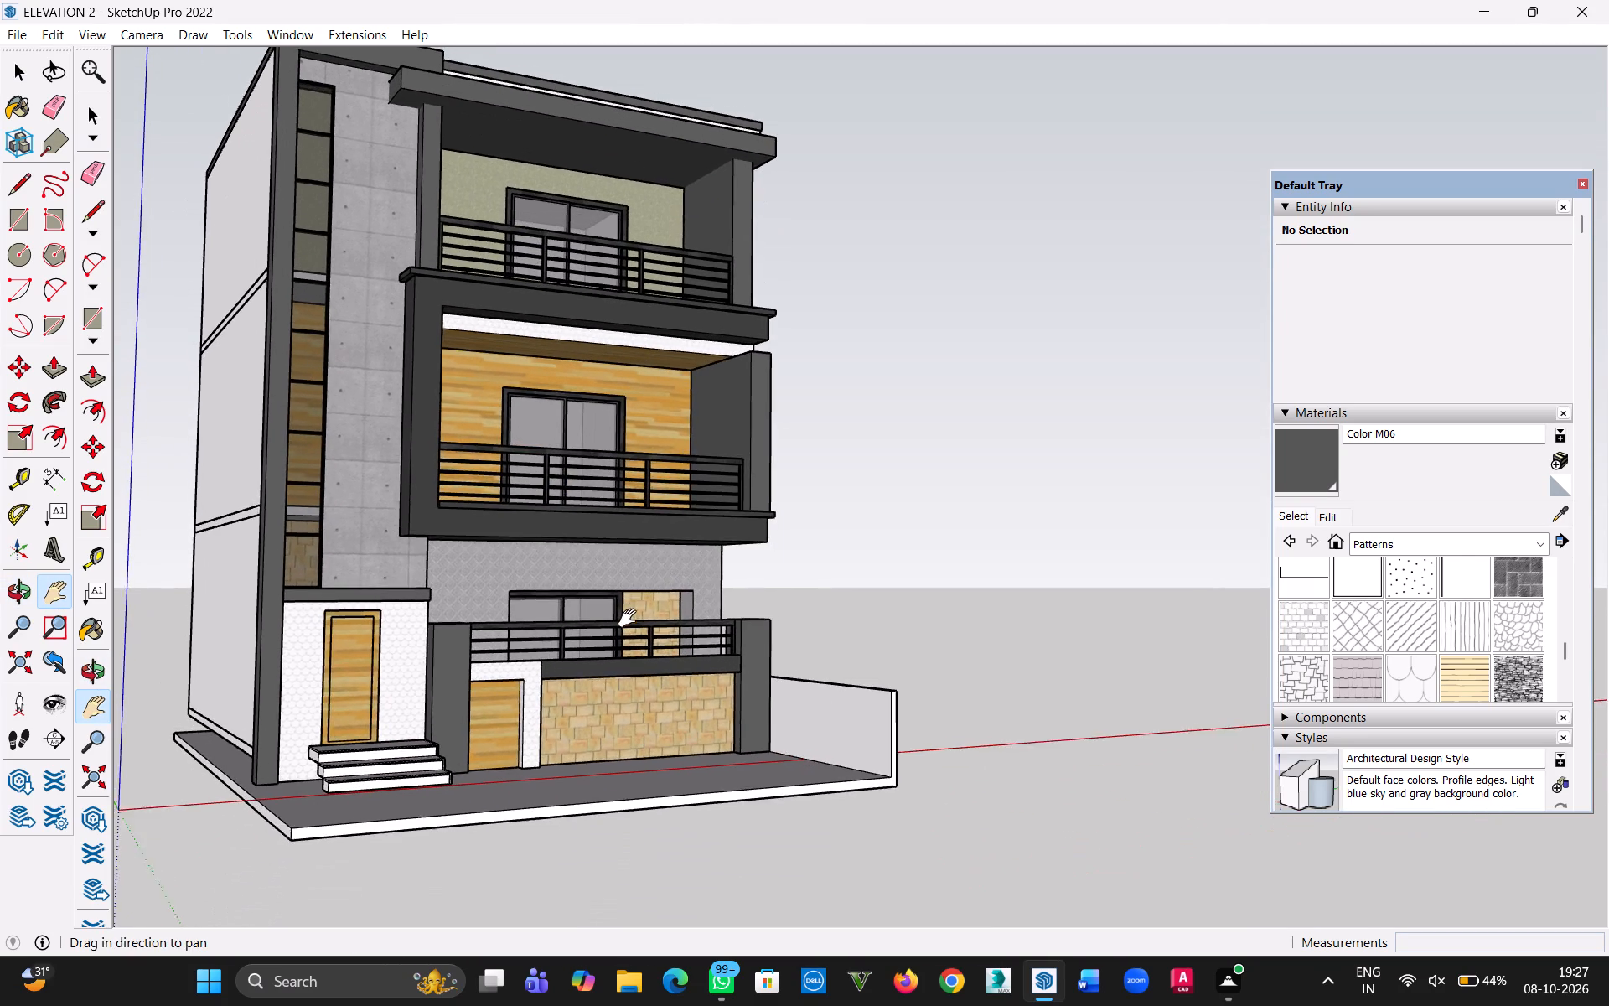
pyautogui.moveTo(631, 619); pyautogui.dragTo(631, 620)
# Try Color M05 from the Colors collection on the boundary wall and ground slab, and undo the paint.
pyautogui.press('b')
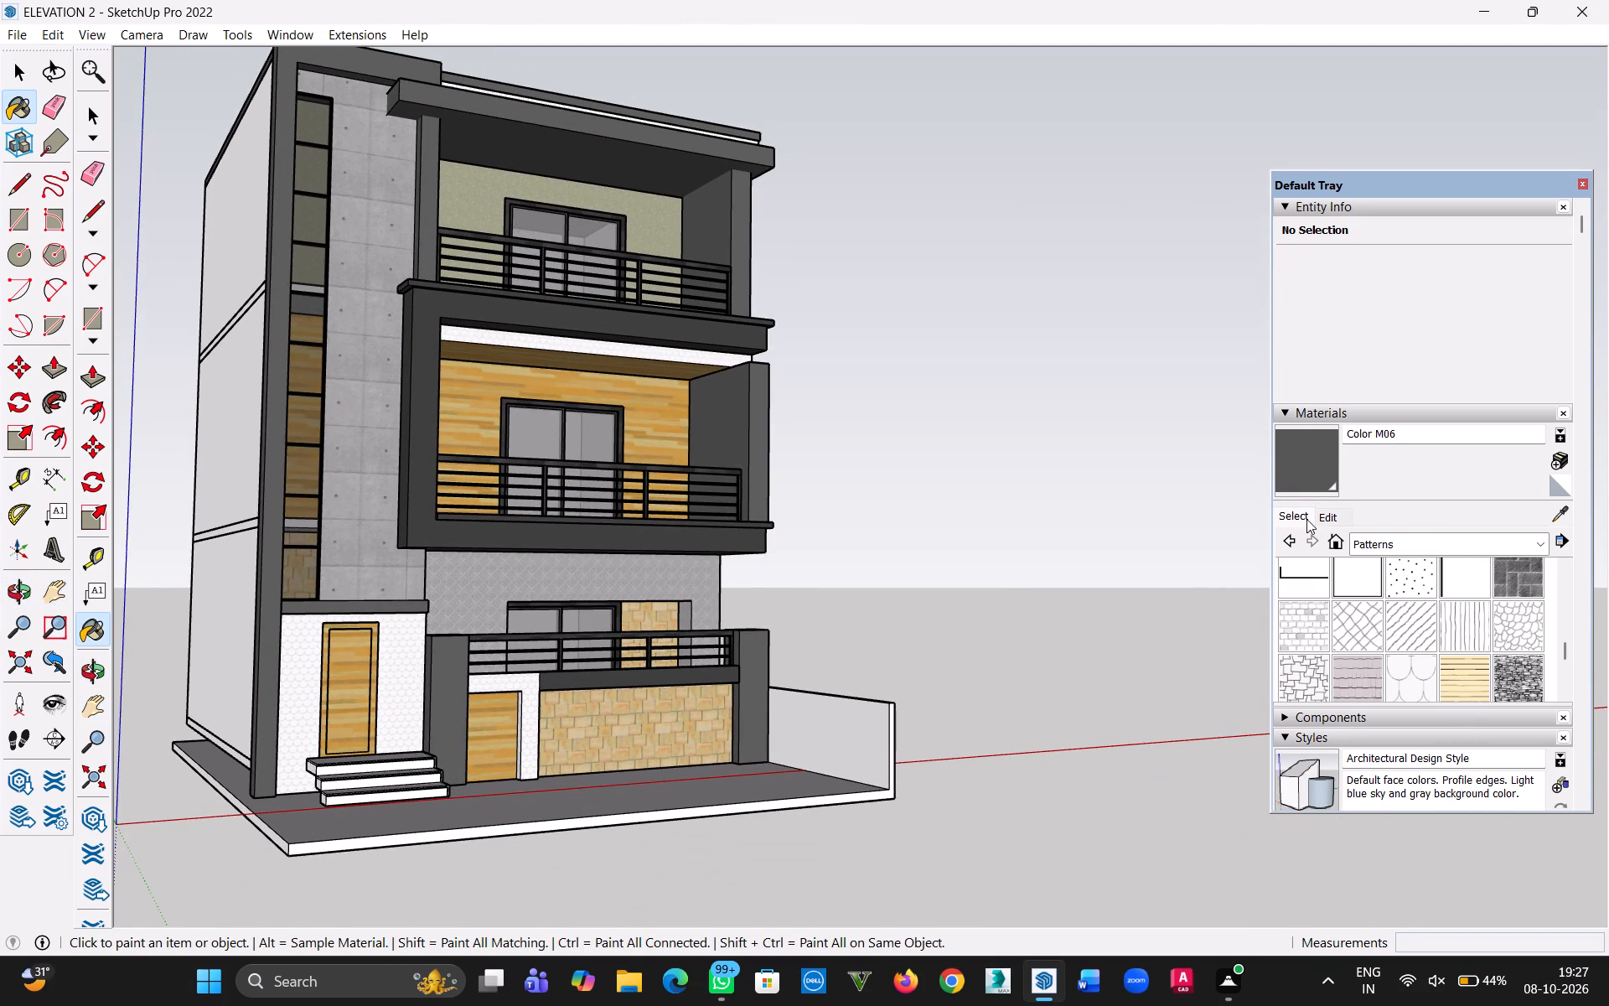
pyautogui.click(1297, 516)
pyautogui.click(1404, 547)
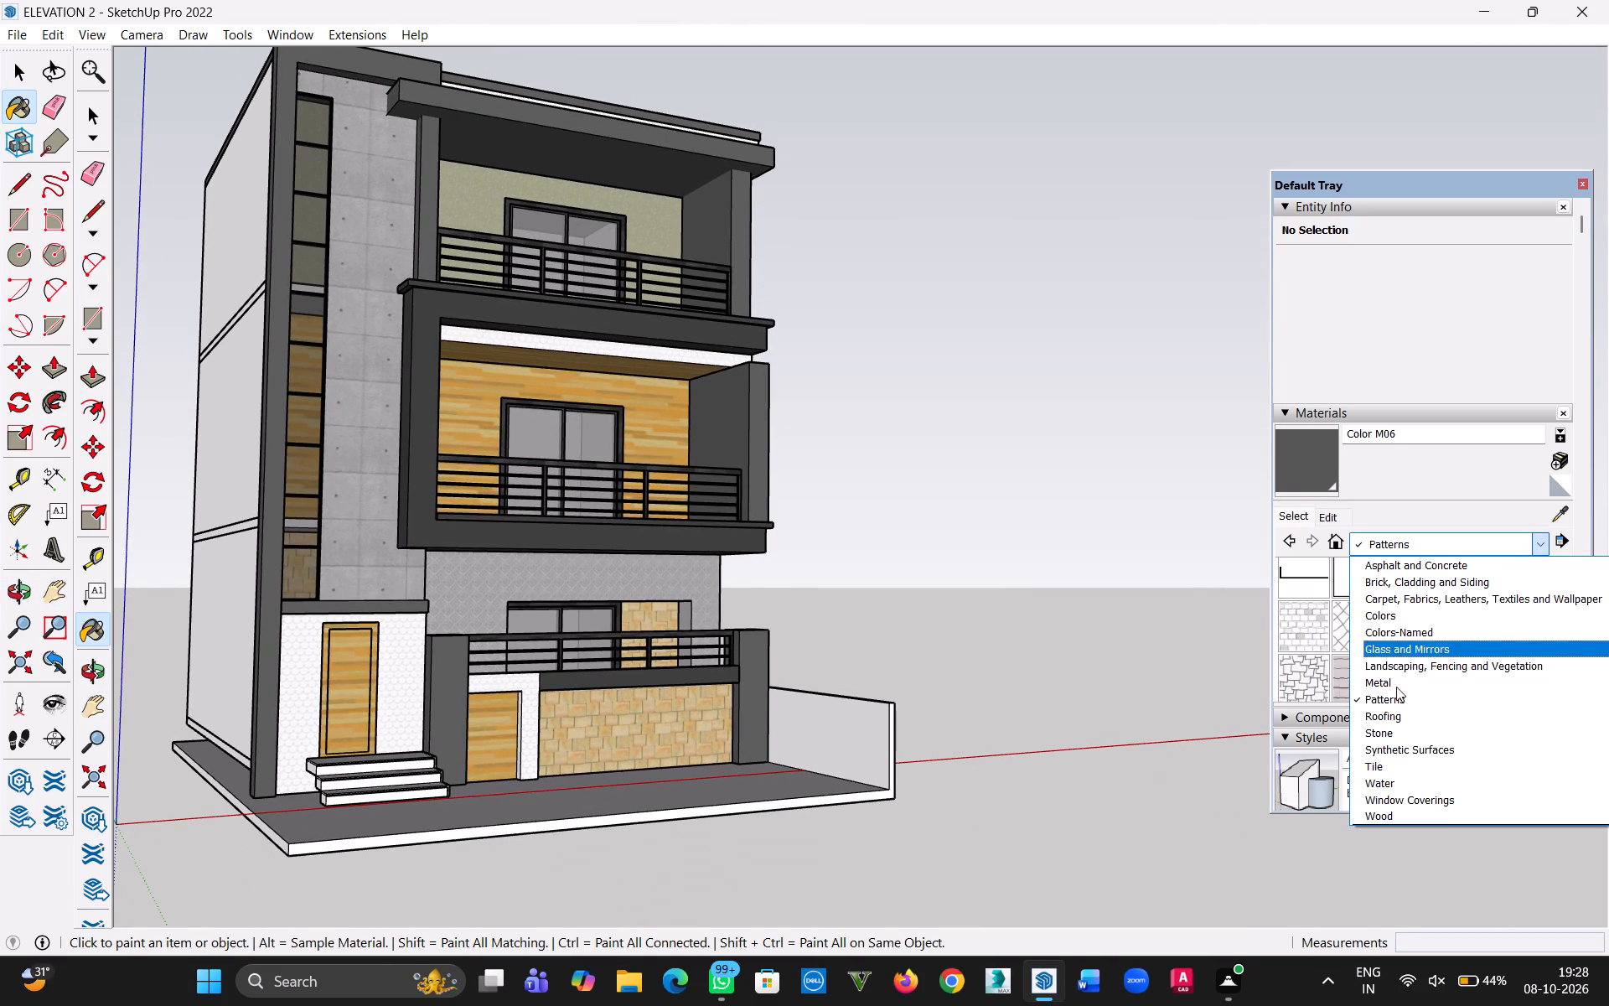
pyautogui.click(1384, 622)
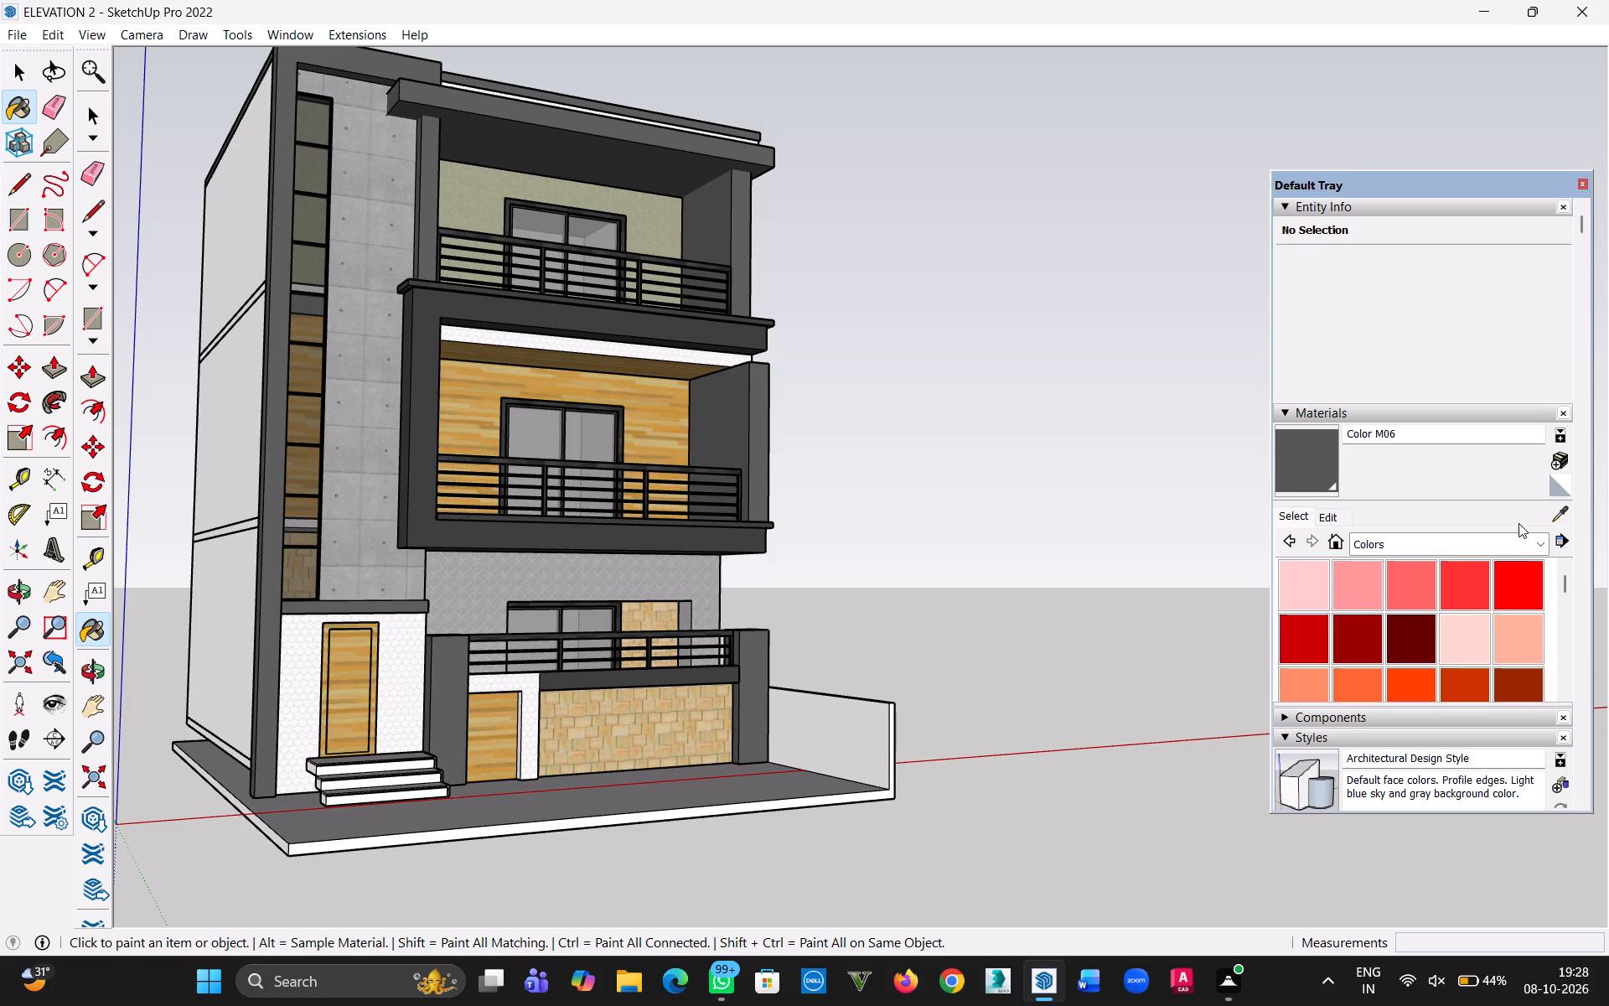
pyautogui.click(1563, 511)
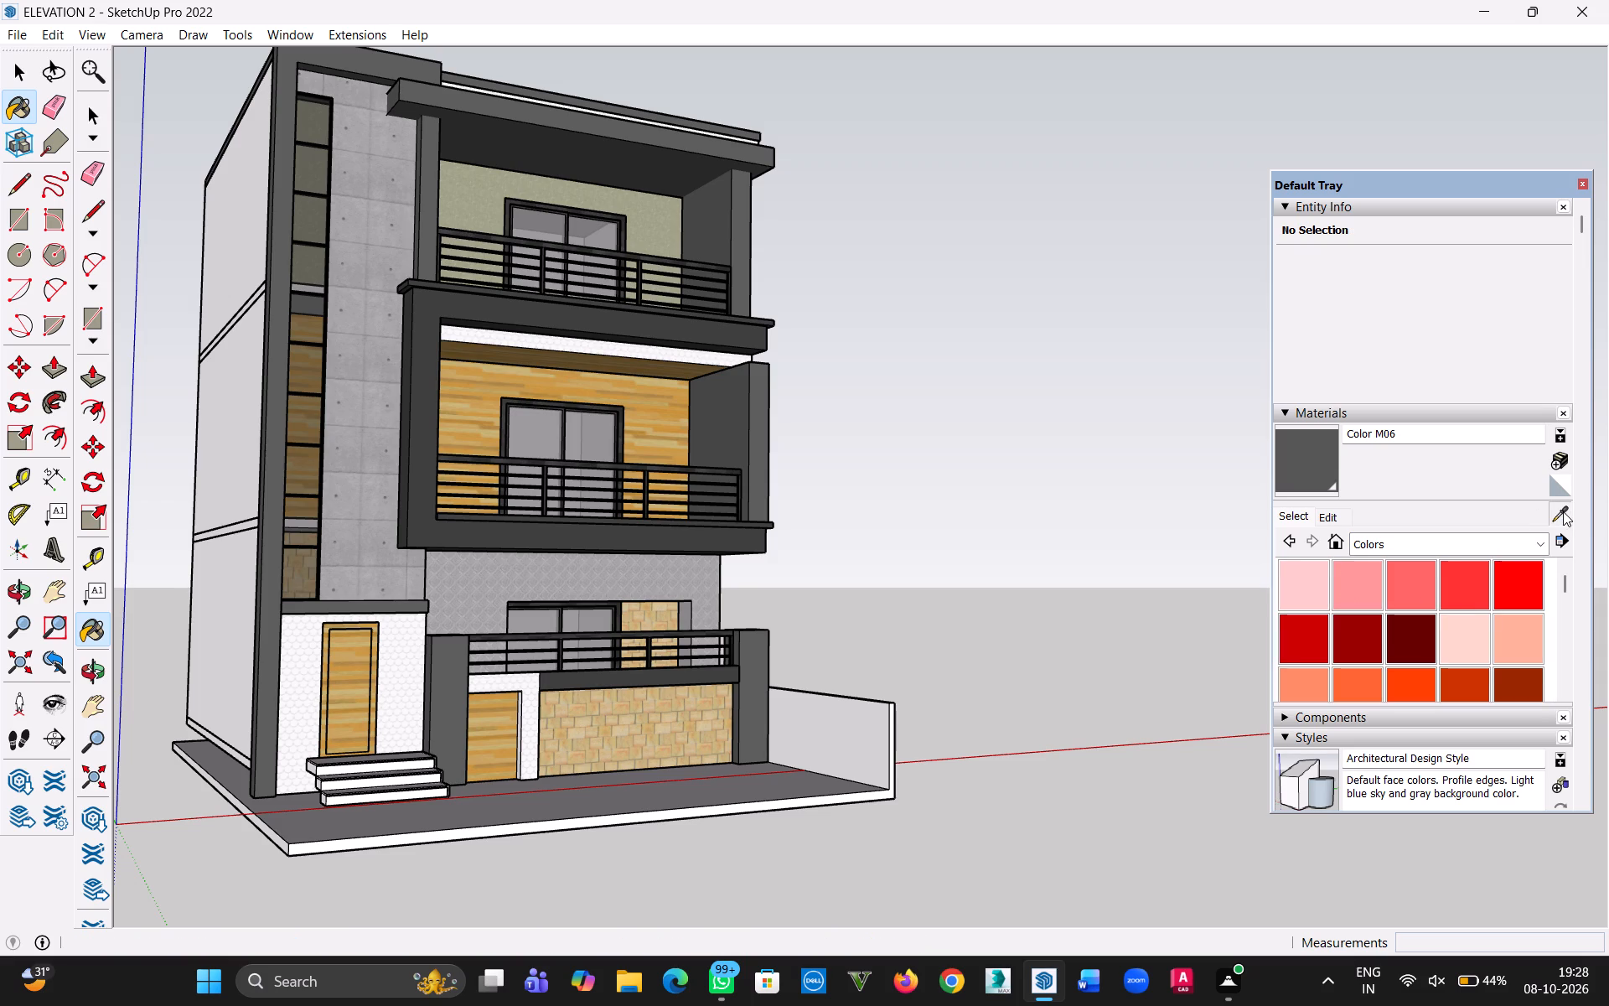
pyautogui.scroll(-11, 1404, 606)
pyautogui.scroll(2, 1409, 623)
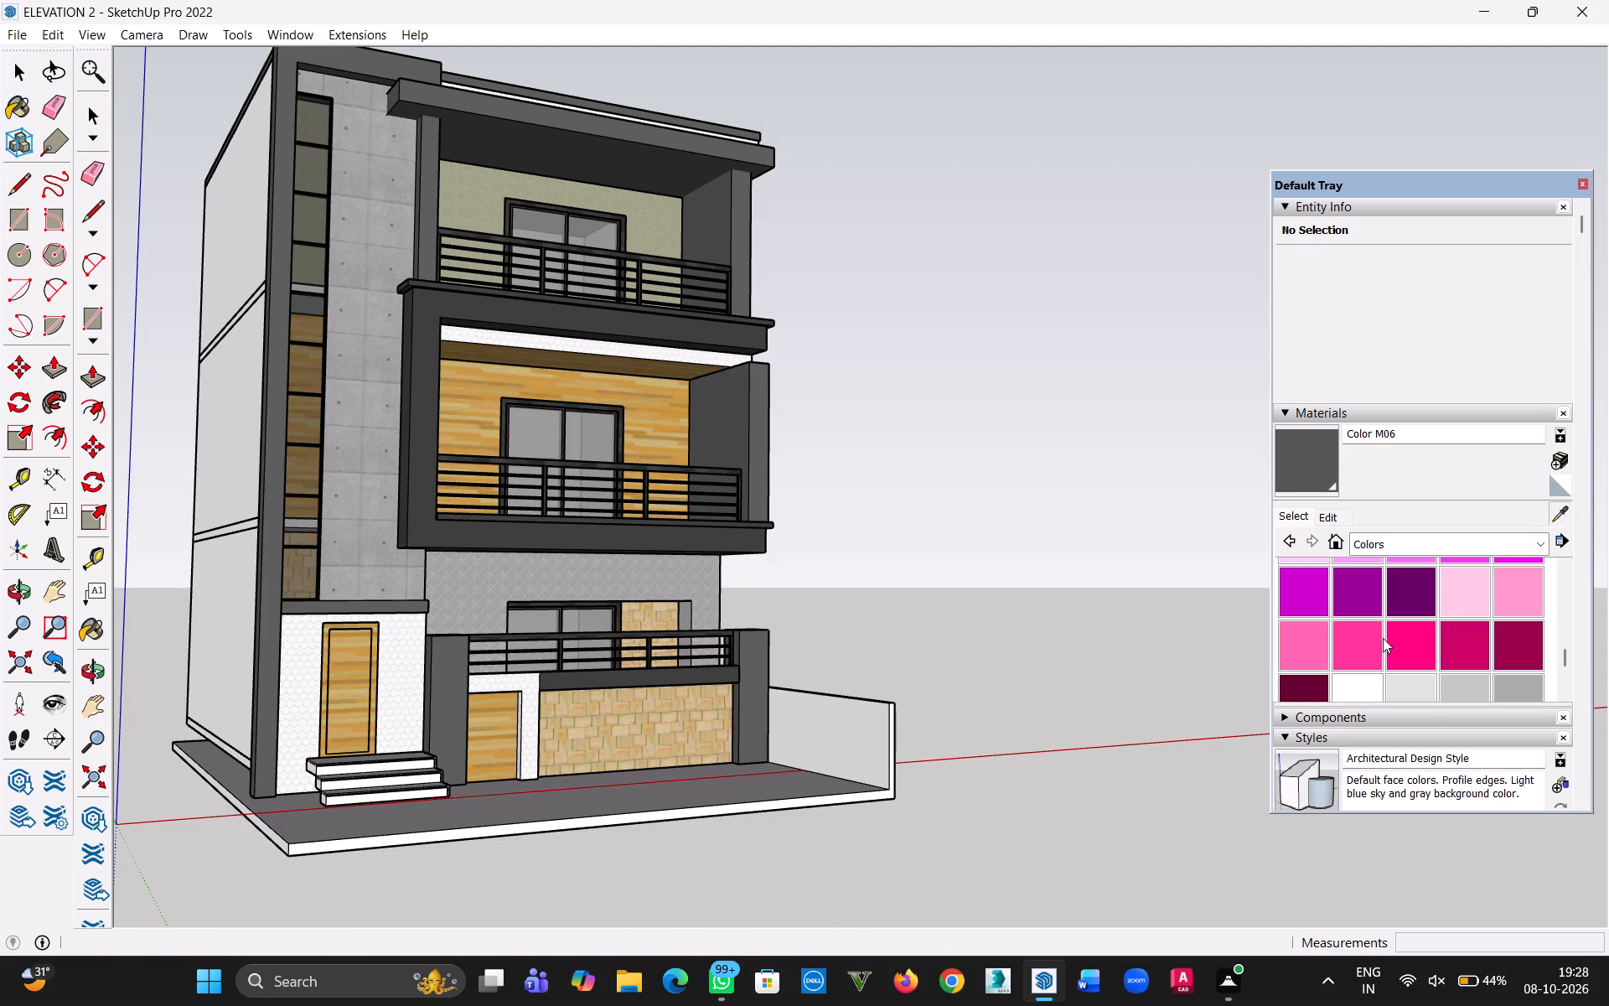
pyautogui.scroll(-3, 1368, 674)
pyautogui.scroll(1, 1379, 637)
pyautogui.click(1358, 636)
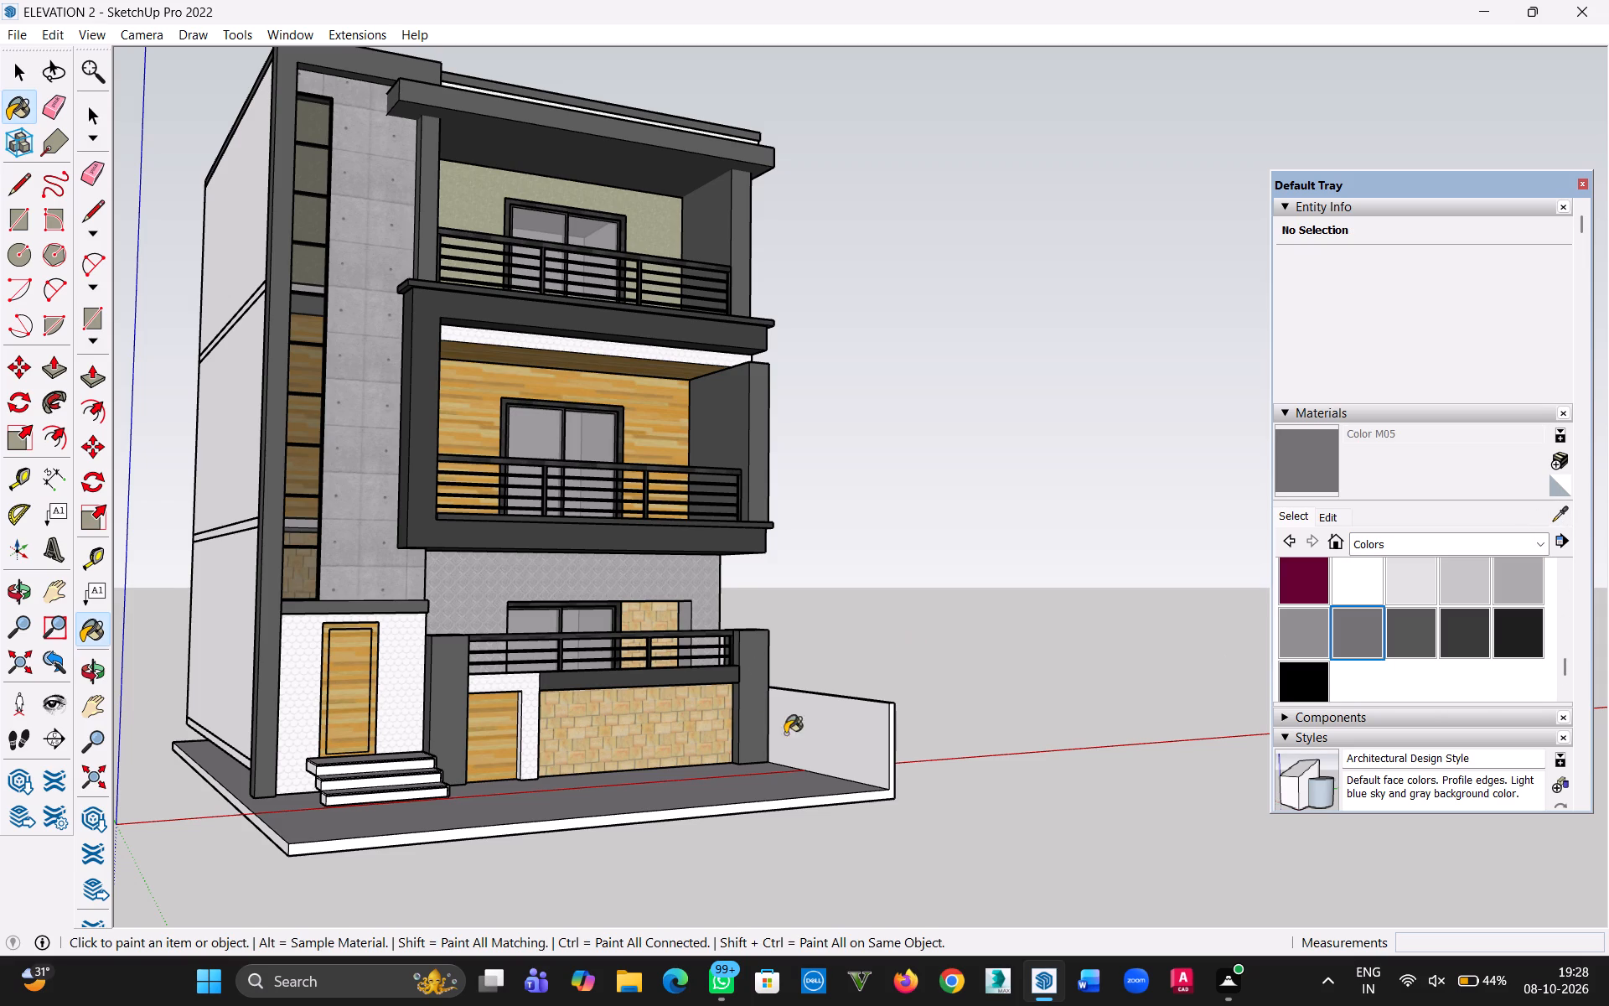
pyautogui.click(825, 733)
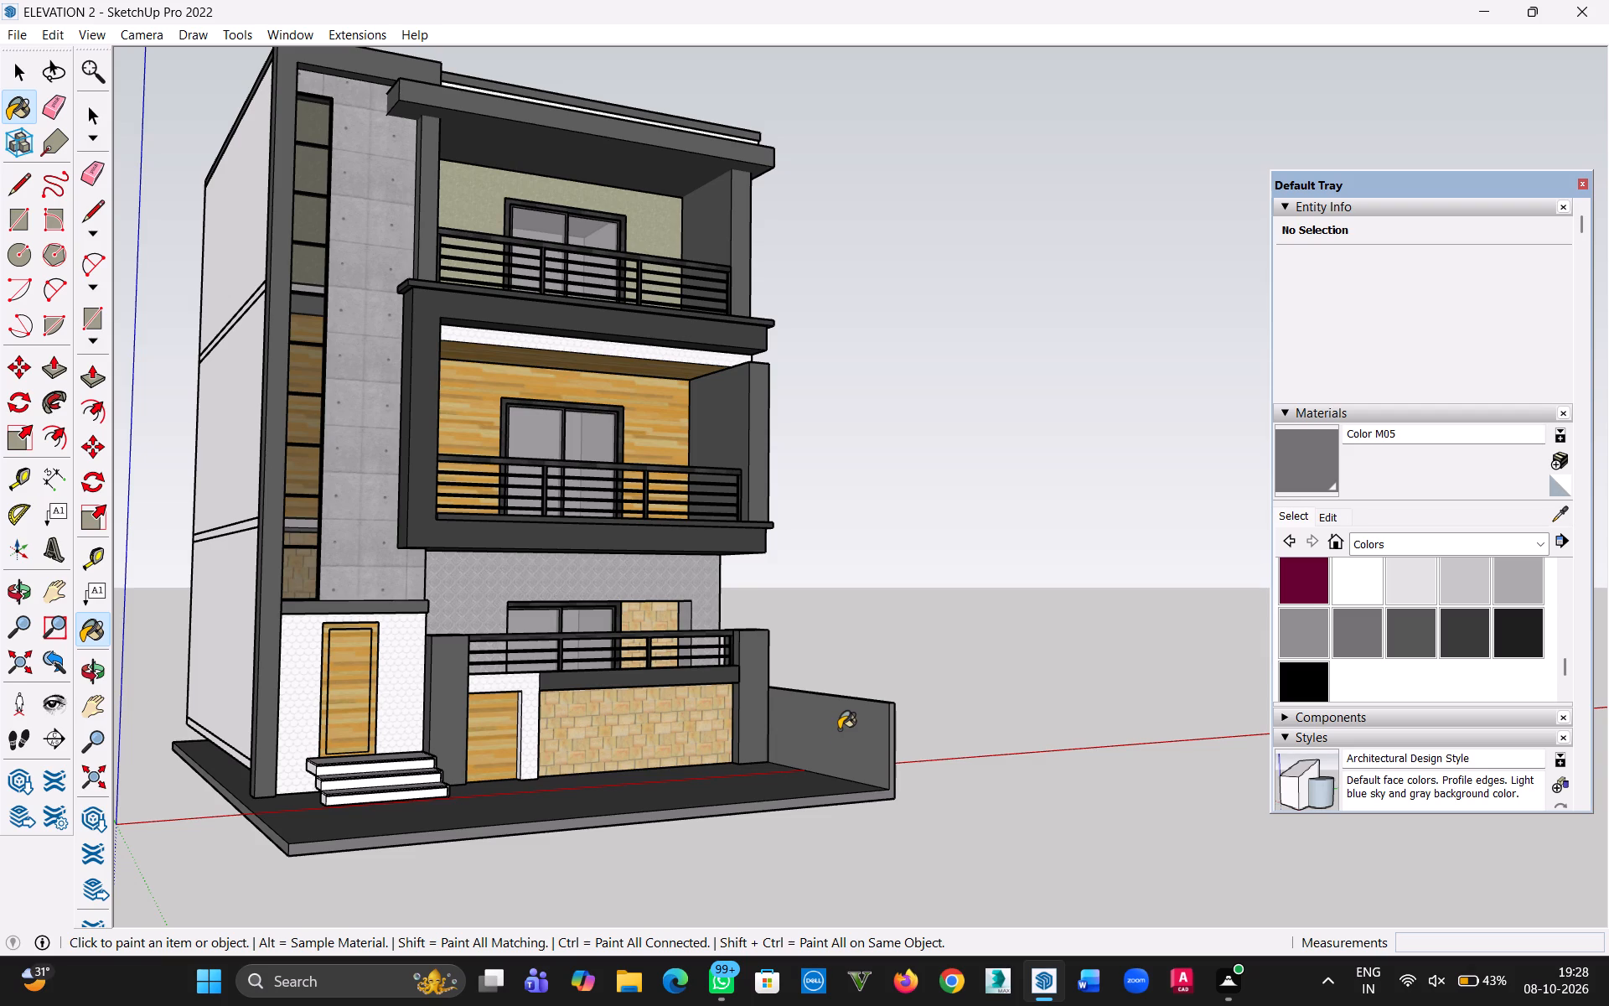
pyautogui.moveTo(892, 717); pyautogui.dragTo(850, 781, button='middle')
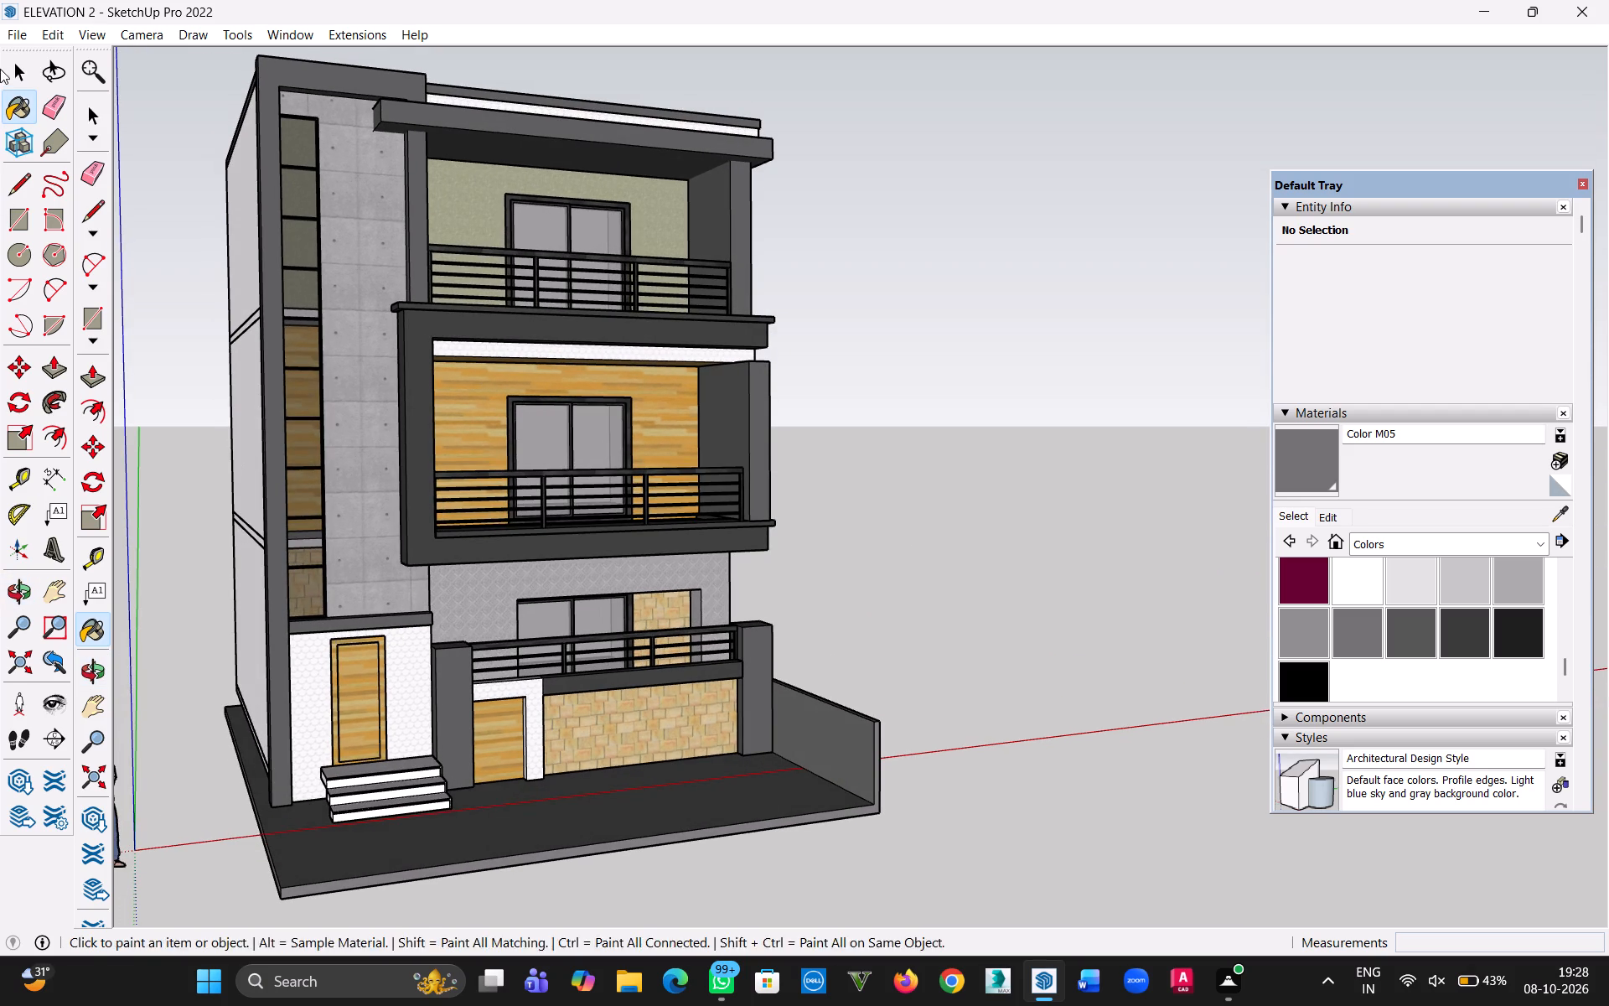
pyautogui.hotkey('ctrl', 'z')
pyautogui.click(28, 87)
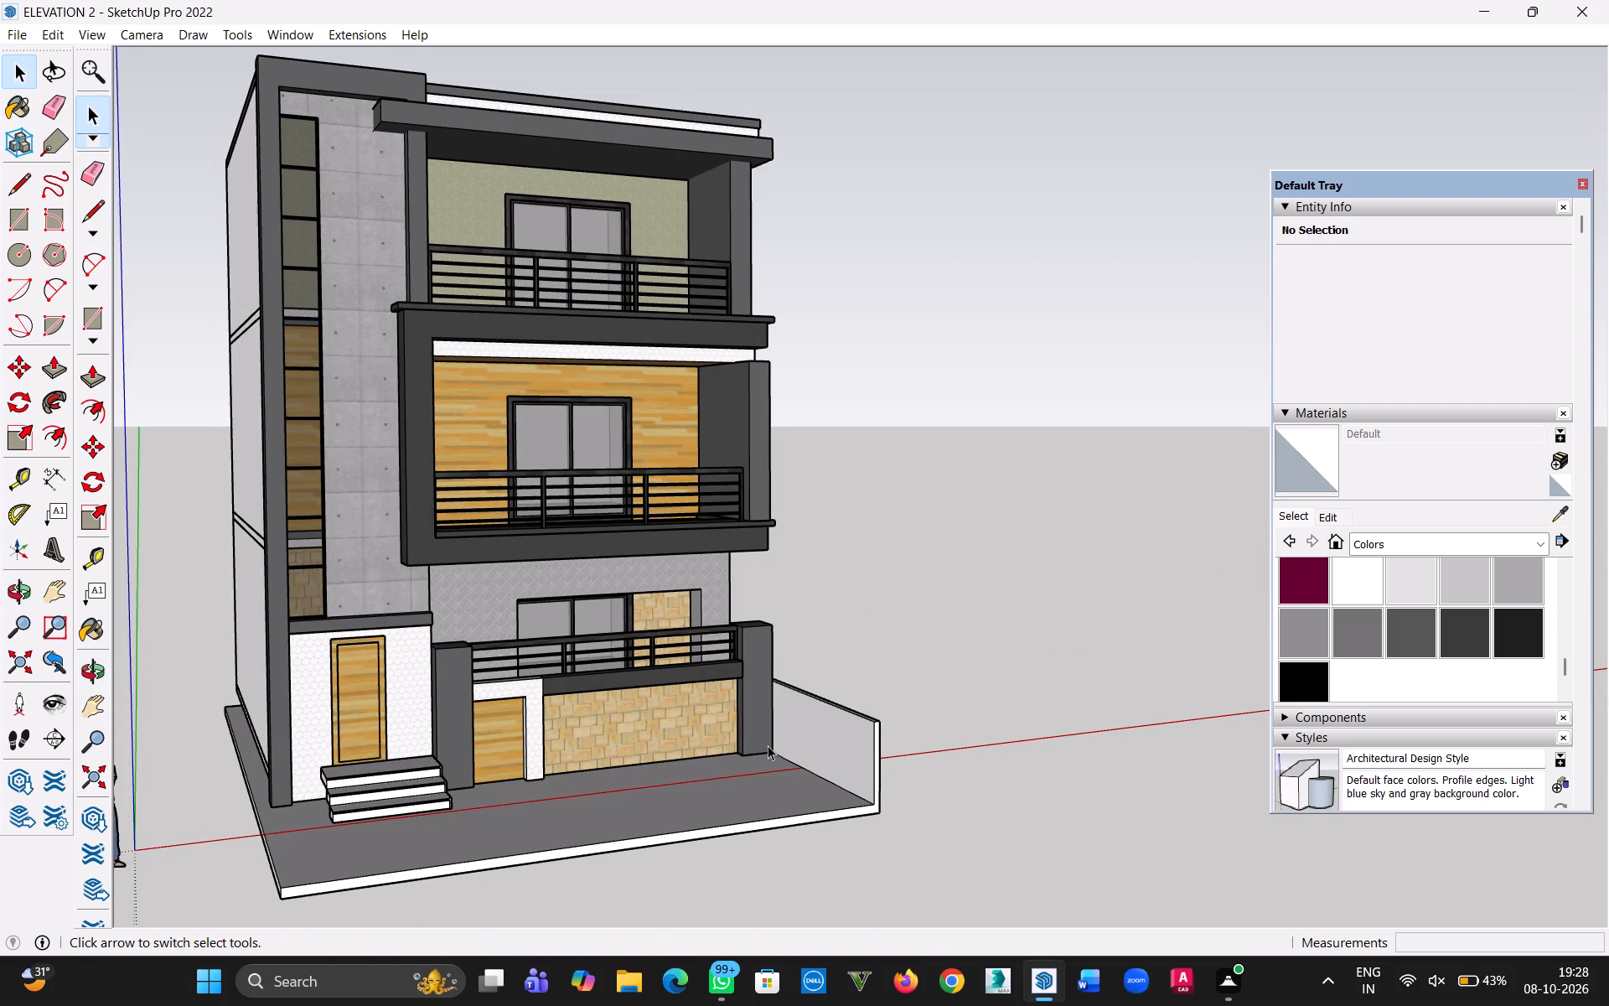
# Inside the boundary wall and slab group, paint the wall's inner face and the front edge face with Color M05.
pyautogui.doubleClick(845, 749)
pyautogui.press('b')
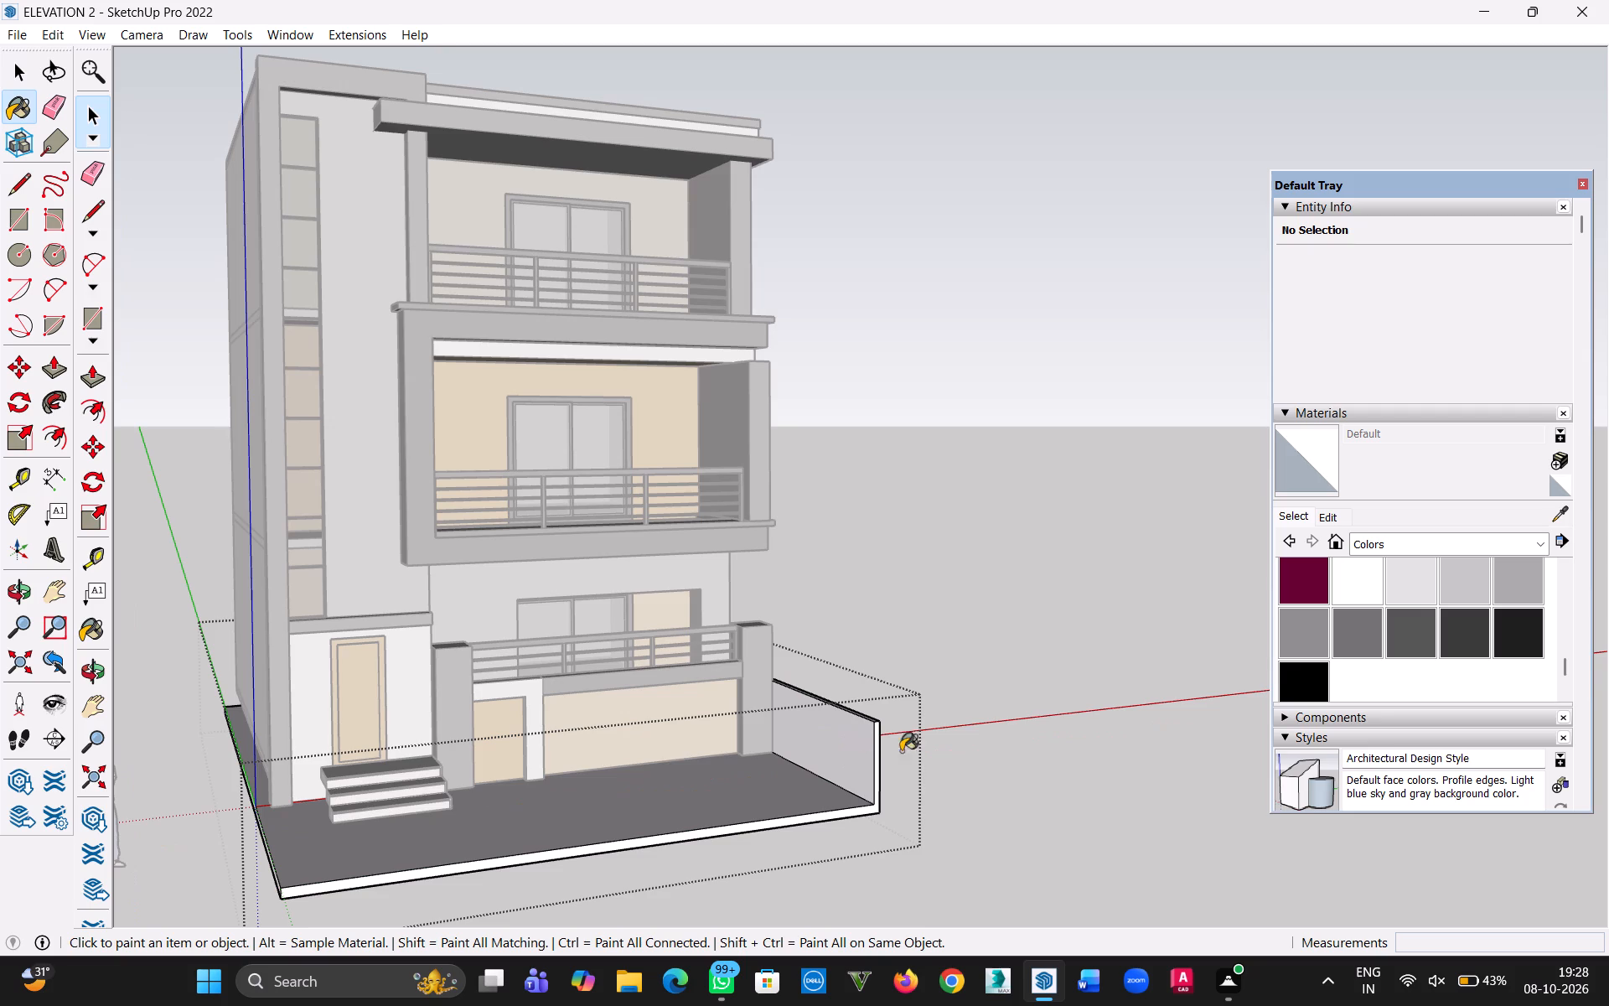
pyautogui.click(1365, 637)
pyautogui.click(810, 750)
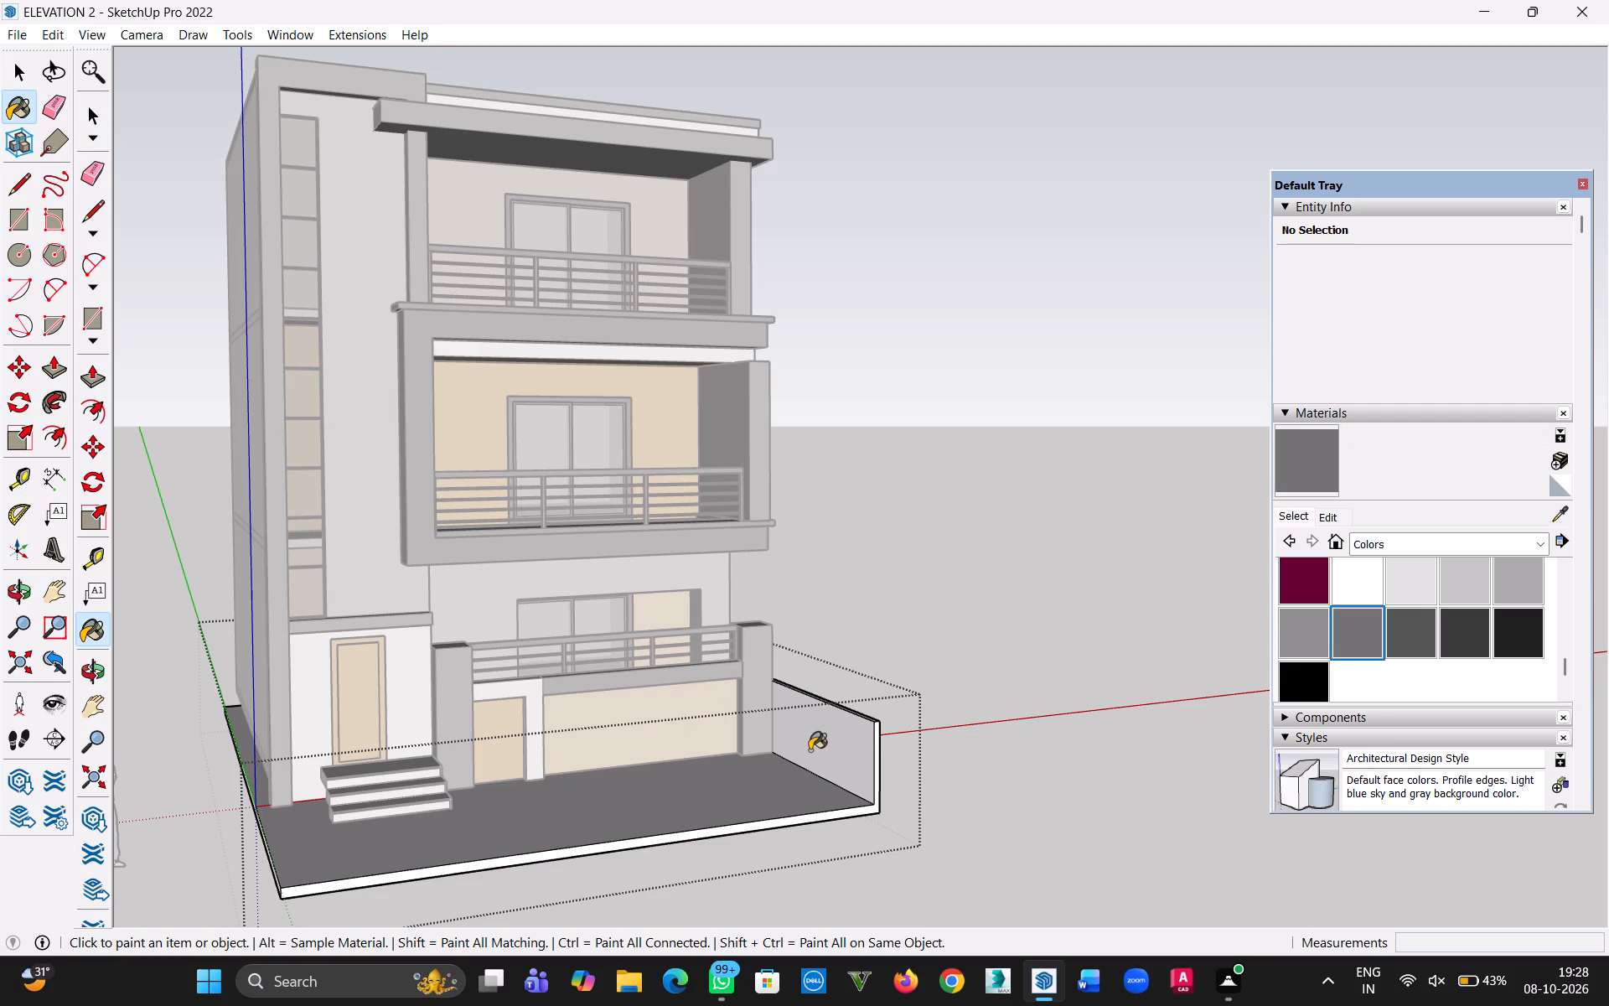
pyautogui.moveTo(891, 758); pyautogui.dragTo(736, 793, button='middle')
pyautogui.scroll(8, 776, 767)
pyautogui.click(832, 760)
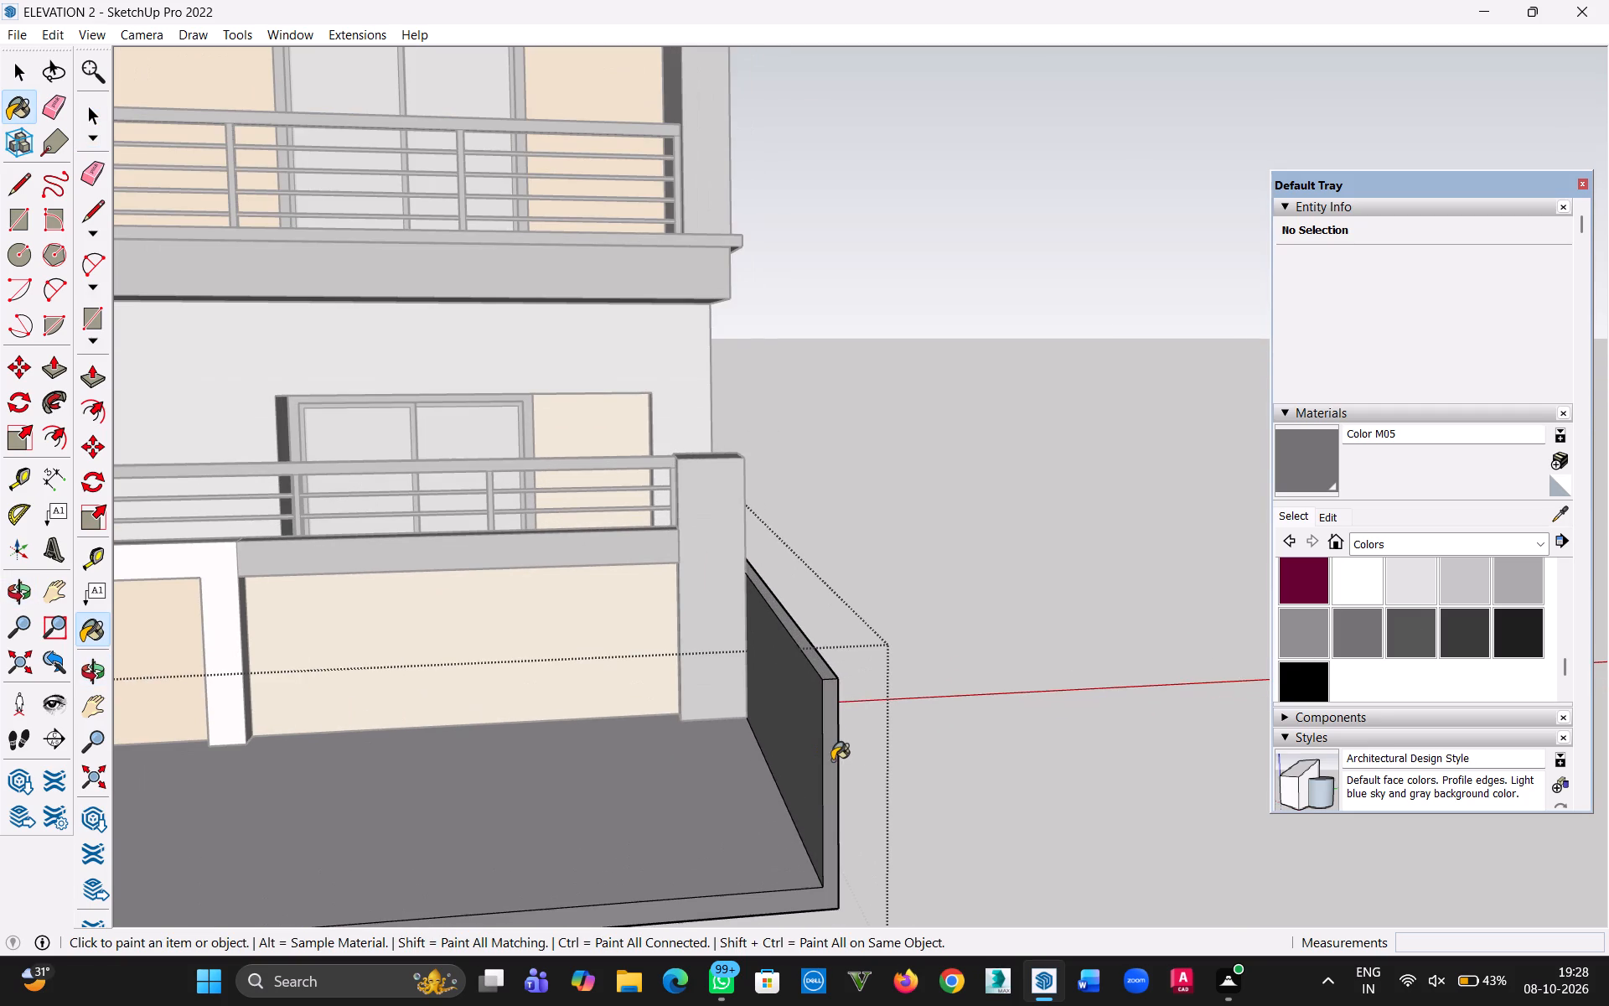
pyautogui.hotkey('ctrl', 'z')
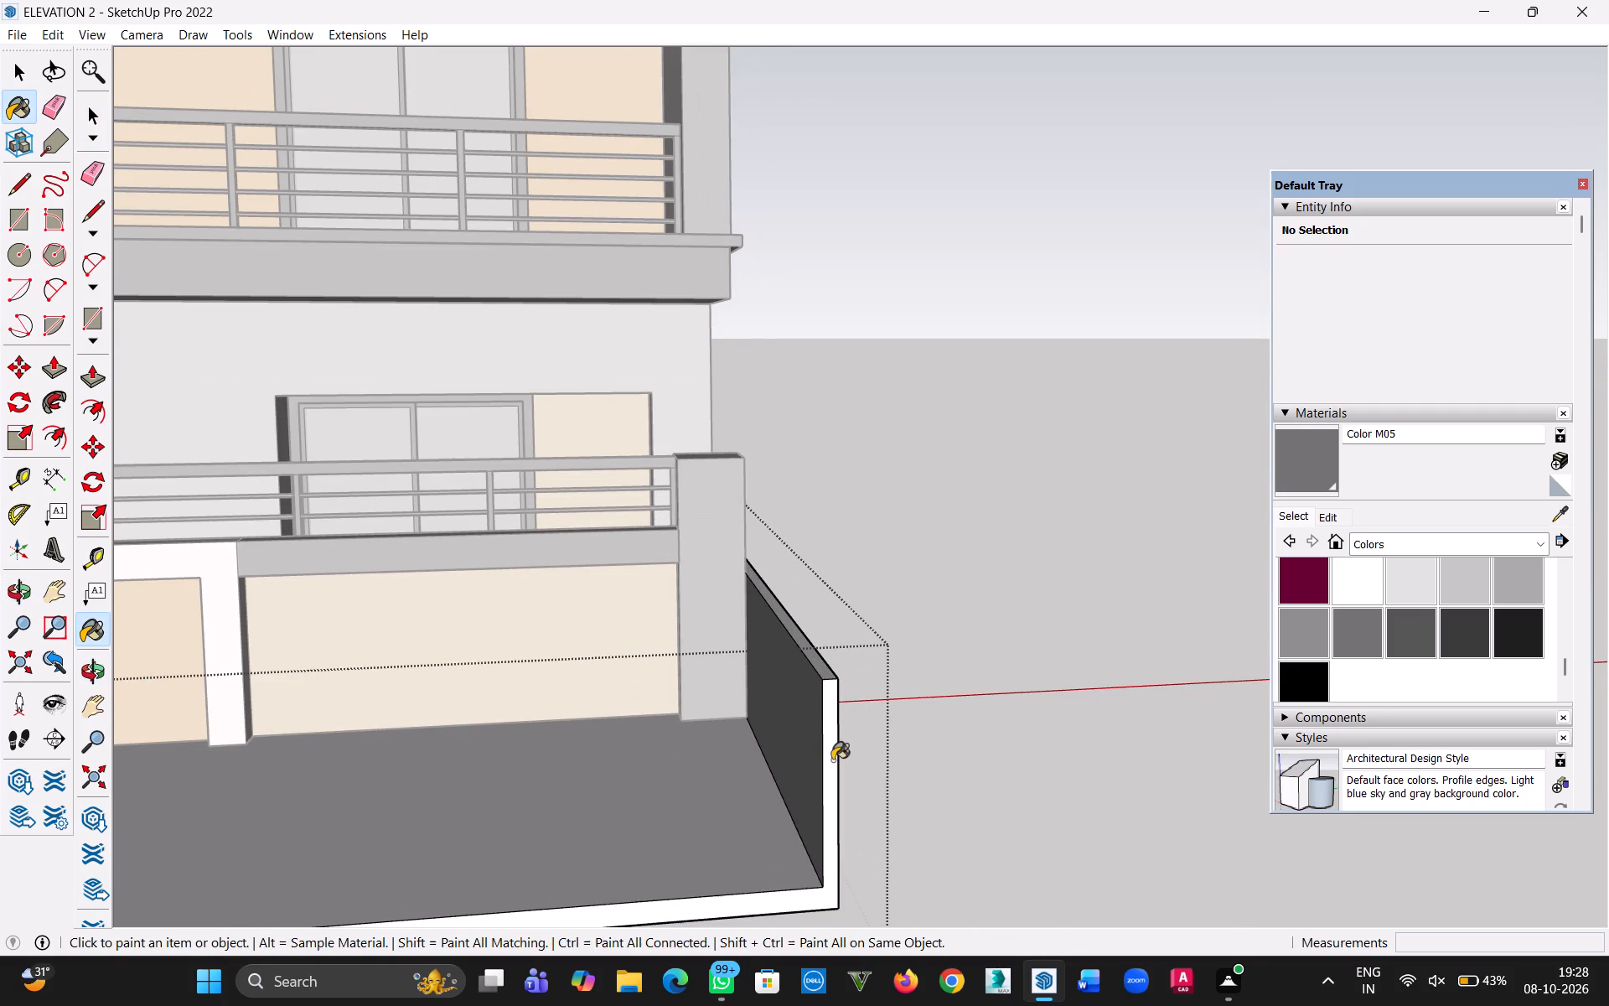
pyautogui.moveTo(810, 748); pyautogui.dragTo(789, 833, button='middle')
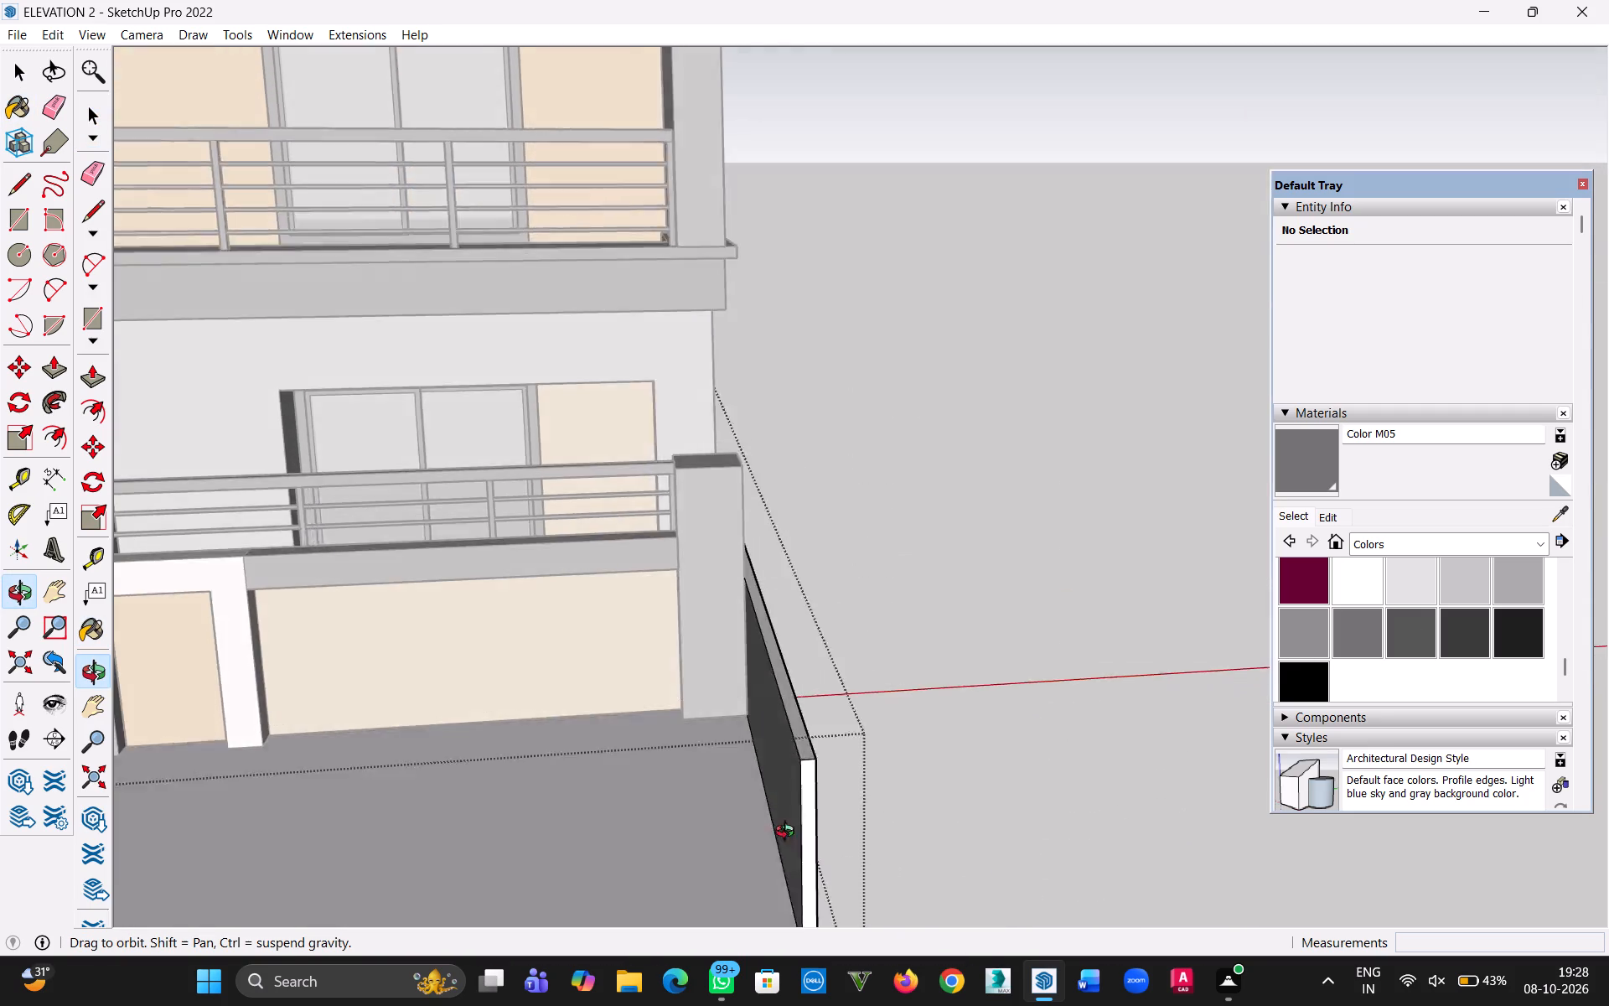
pyautogui.moveTo(789, 833); pyautogui.dragTo(767, 929, button='middle')
pyautogui.click(770, 817)
pyautogui.moveTo(794, 843); pyautogui.dragTo(784, 604, button='middle')
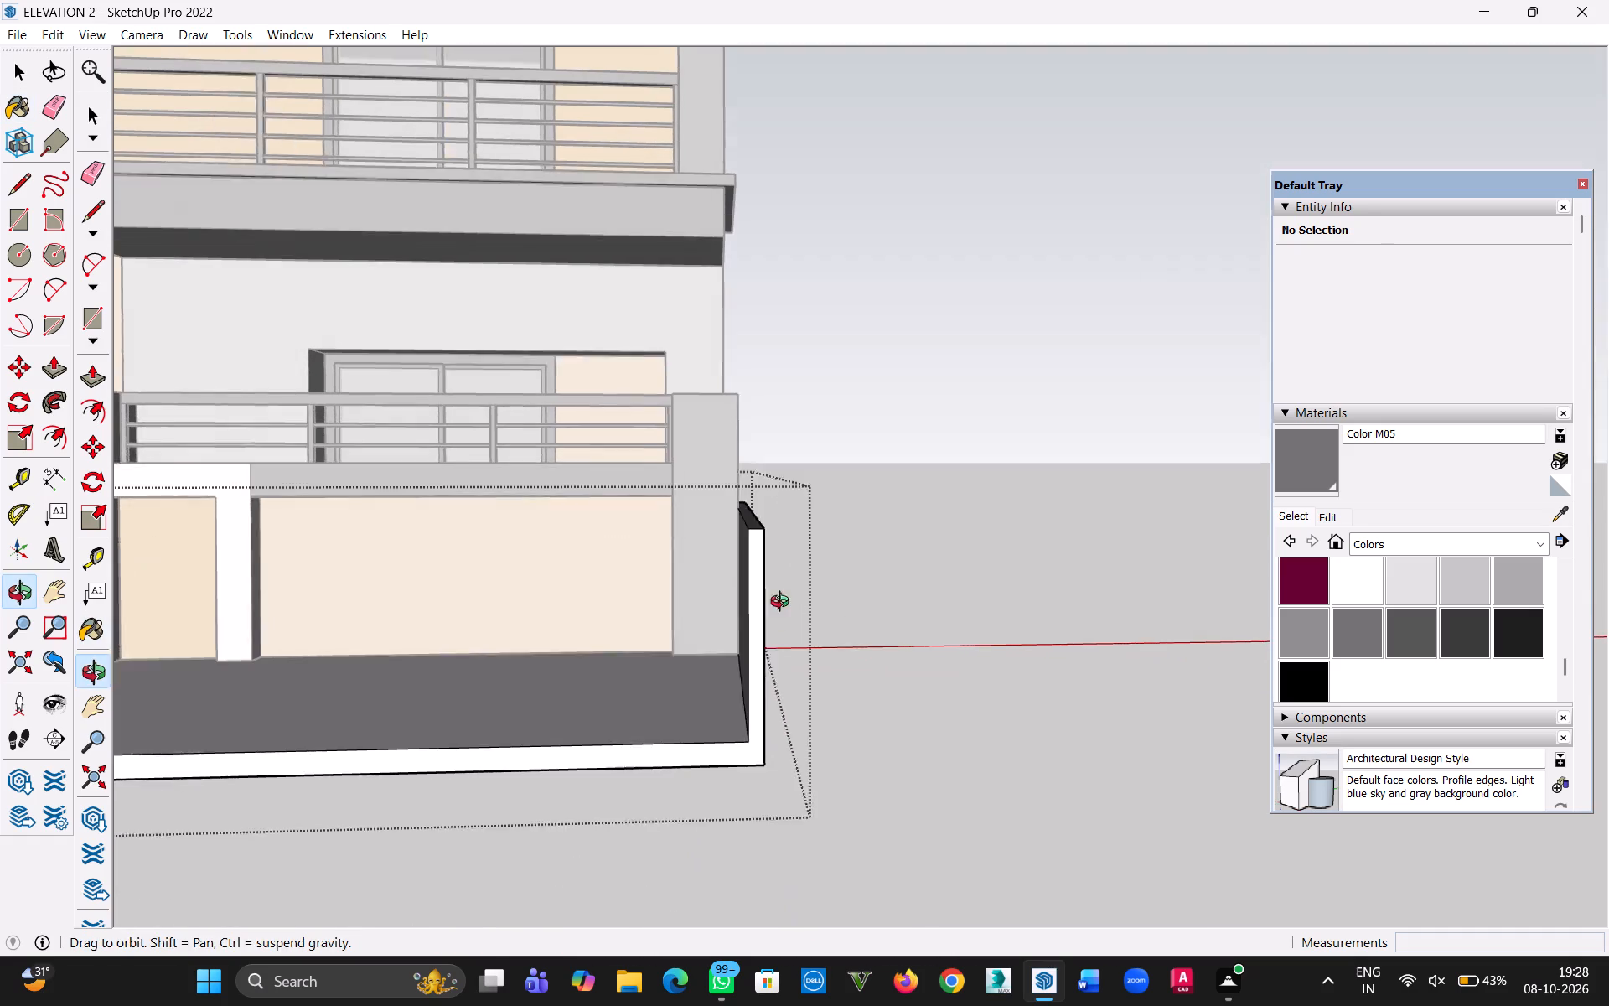
pyautogui.moveTo(784, 604); pyautogui.dragTo(785, 594, button='middle')
pyautogui.click(762, 647)
# Paint the boundary wall's outer side face with Color M05 and leave the group.
pyautogui.moveTo(772, 678); pyautogui.dragTo(634, 724, button='middle')
pyautogui.moveTo(643, 717); pyautogui.dragTo(779, 736, button='middle')
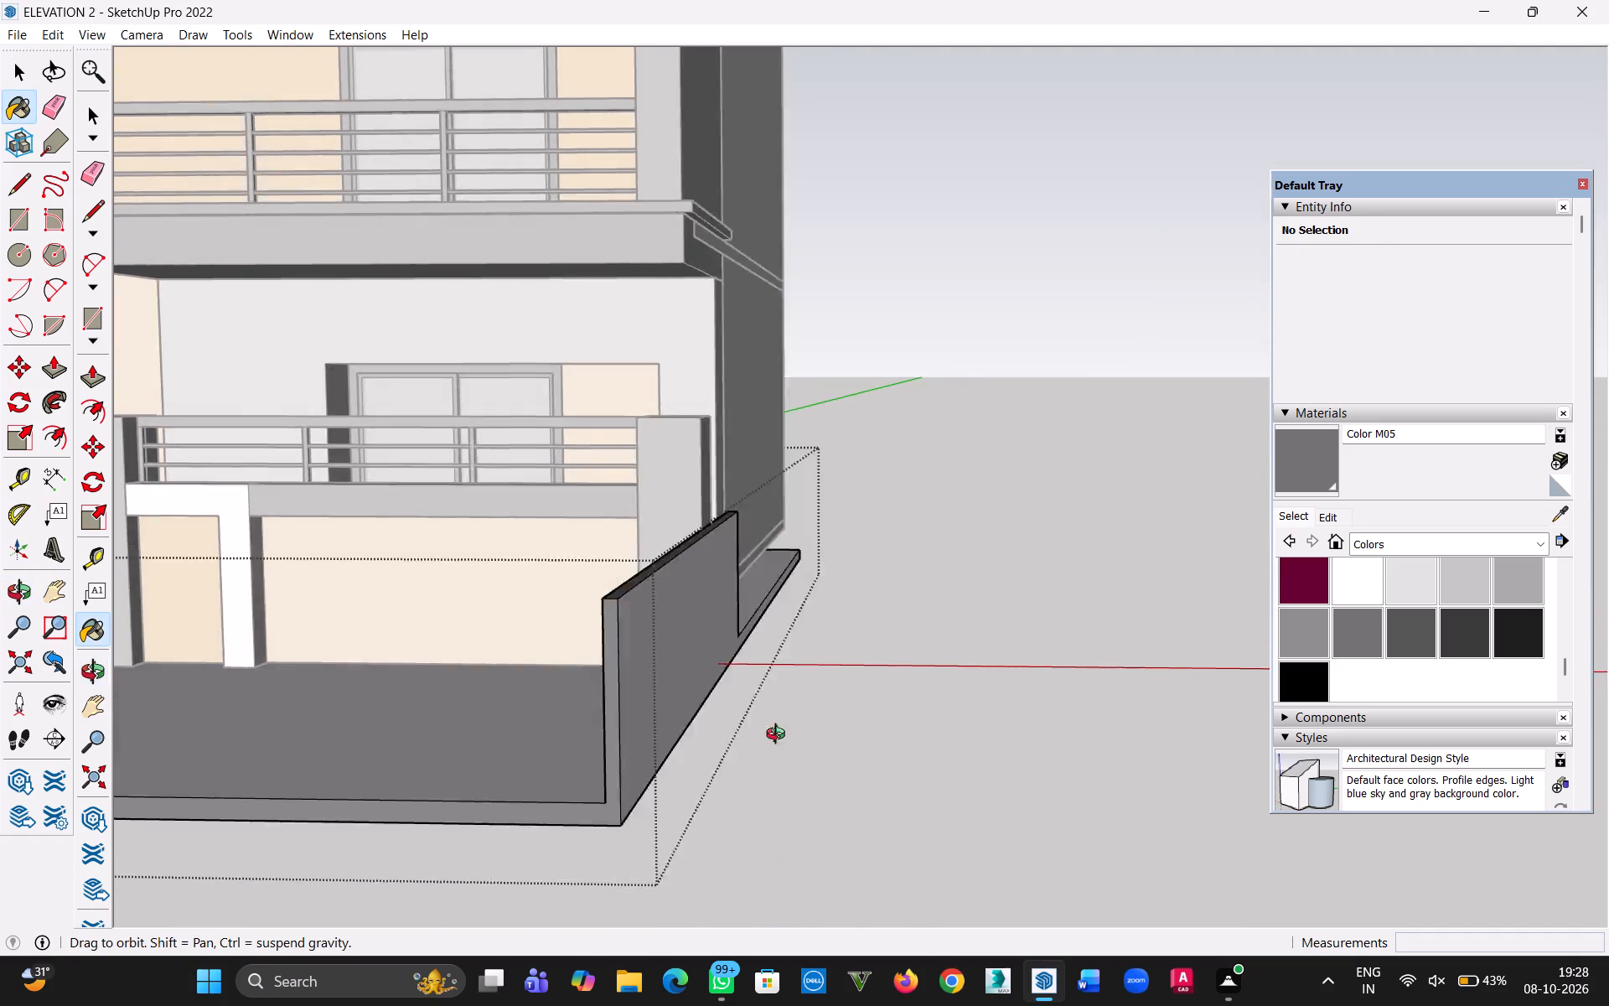
pyautogui.moveTo(779, 736); pyautogui.dragTo(887, 754, button='middle')
pyautogui.scroll(-6, 696, 765)
pyautogui.moveTo(611, 709); pyautogui.dragTo(670, 949, button='middle')
pyautogui.scroll(-1, 708, 945)
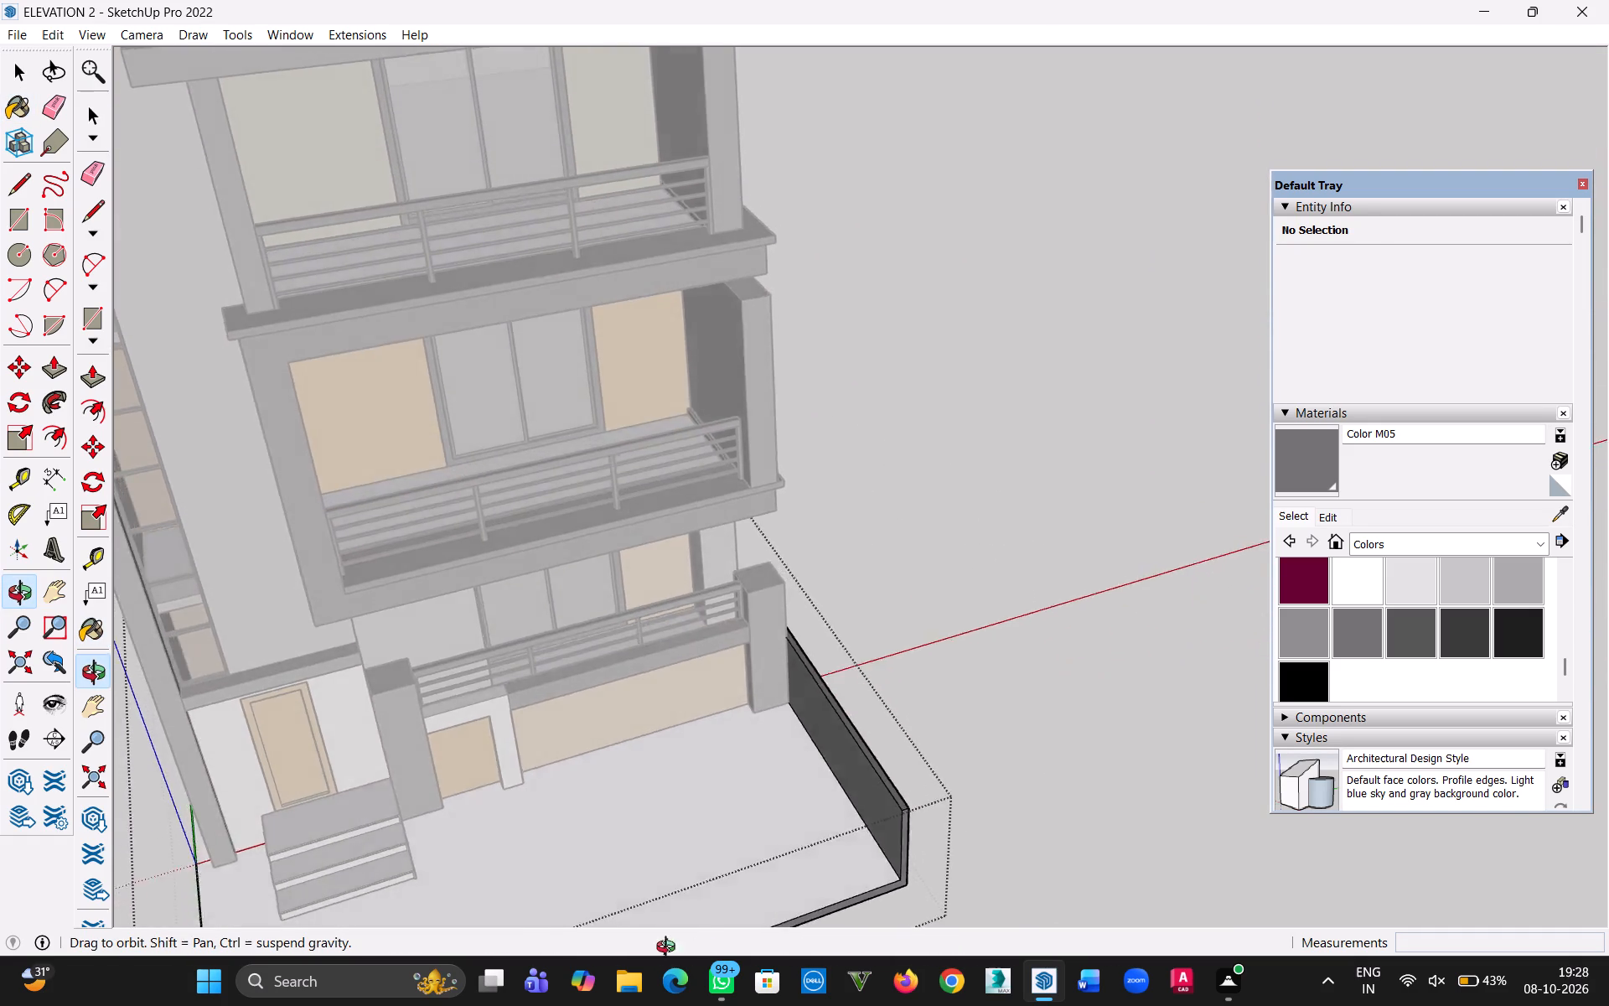
pyautogui.moveTo(670, 949); pyautogui.dragTo(16, 560, button='middle')
pyautogui.click(661, 695)
pyautogui.moveTo(647, 743); pyautogui.dragTo(753, 861, button='middle')
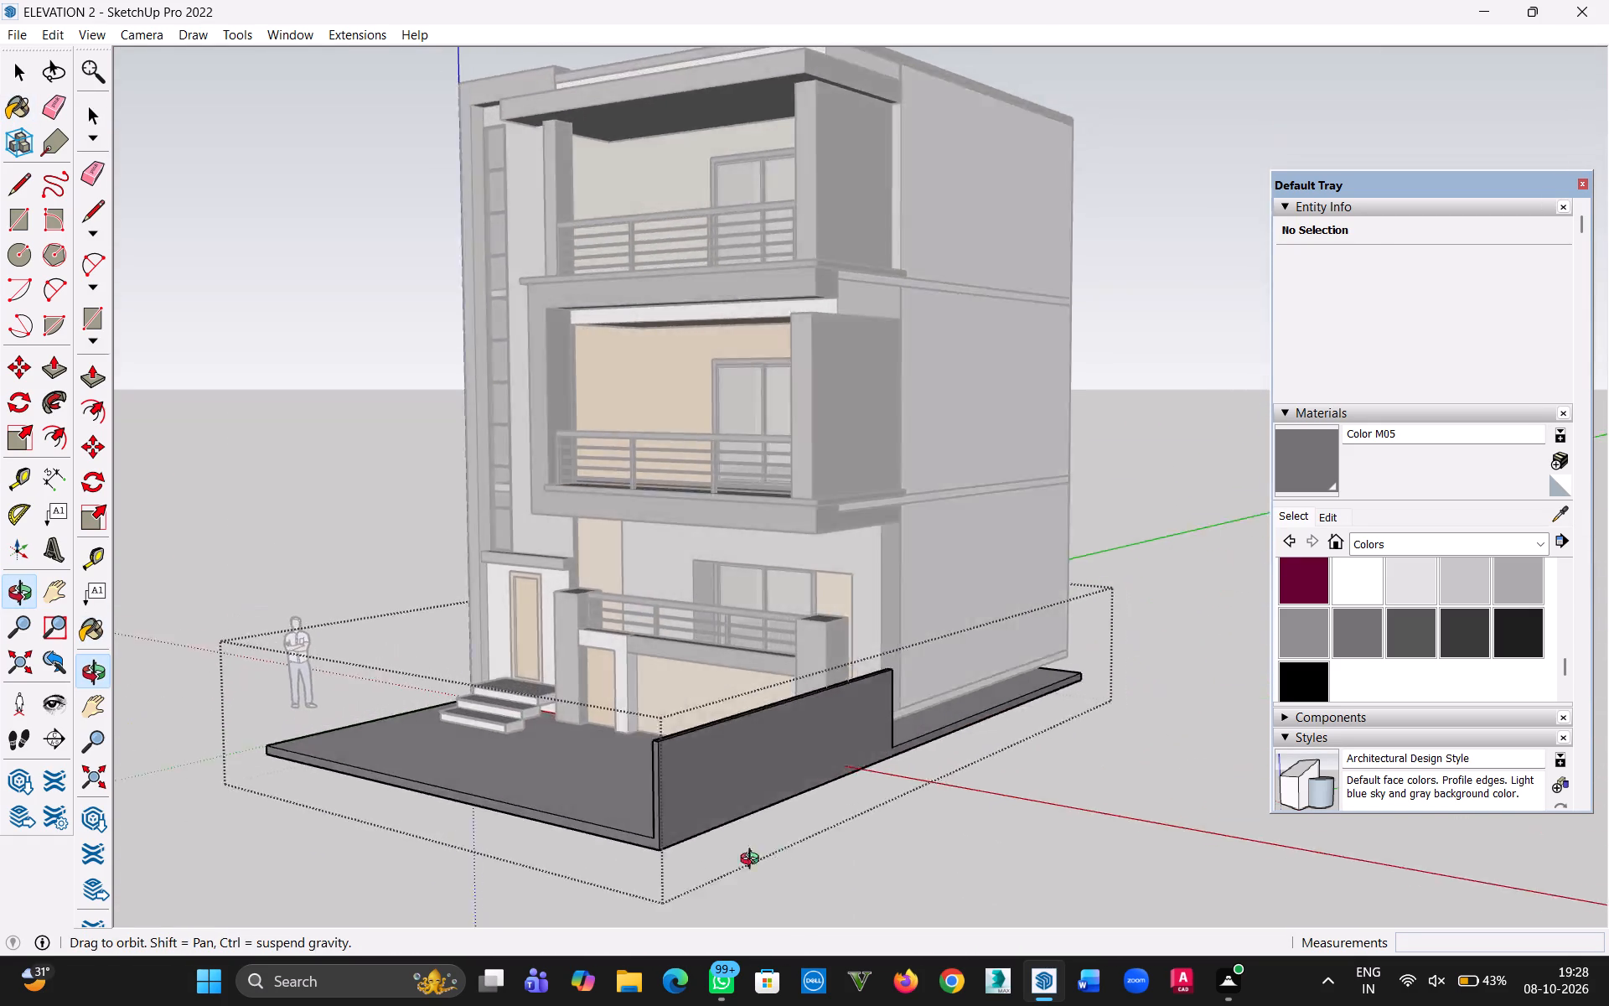
pyautogui.moveTo(753, 861); pyautogui.dragTo(1014, 925, button='middle')
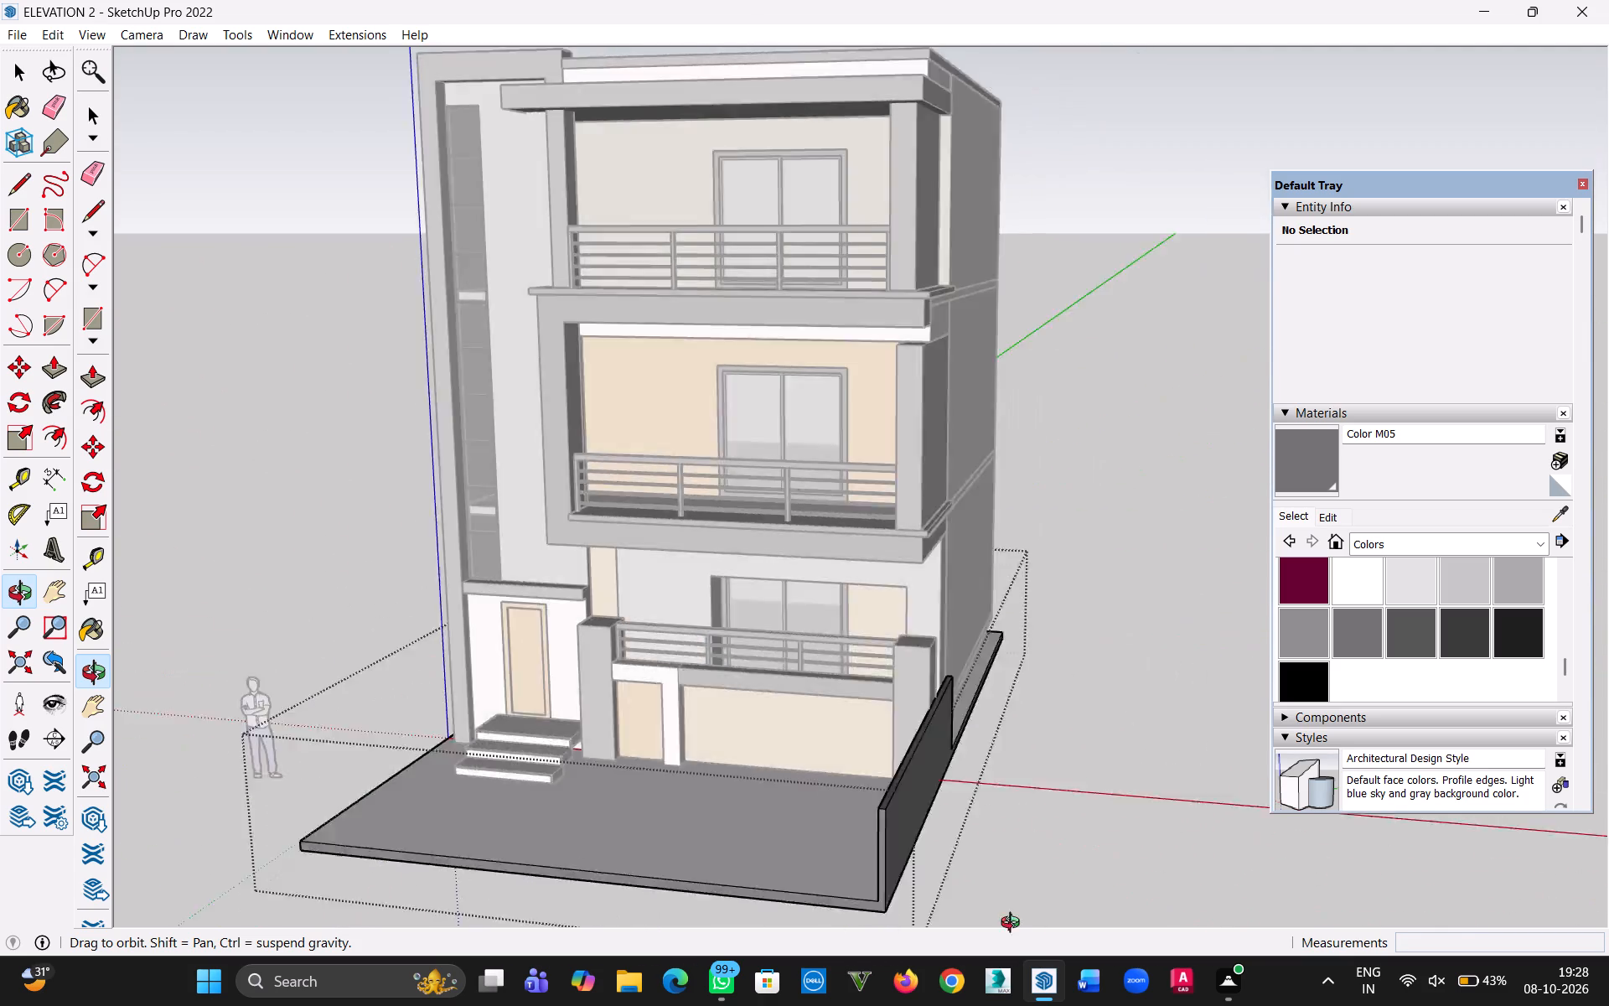
pyautogui.moveTo(1014, 925); pyautogui.dragTo(1182, 928, button='middle')
pyautogui.click(22, 65)
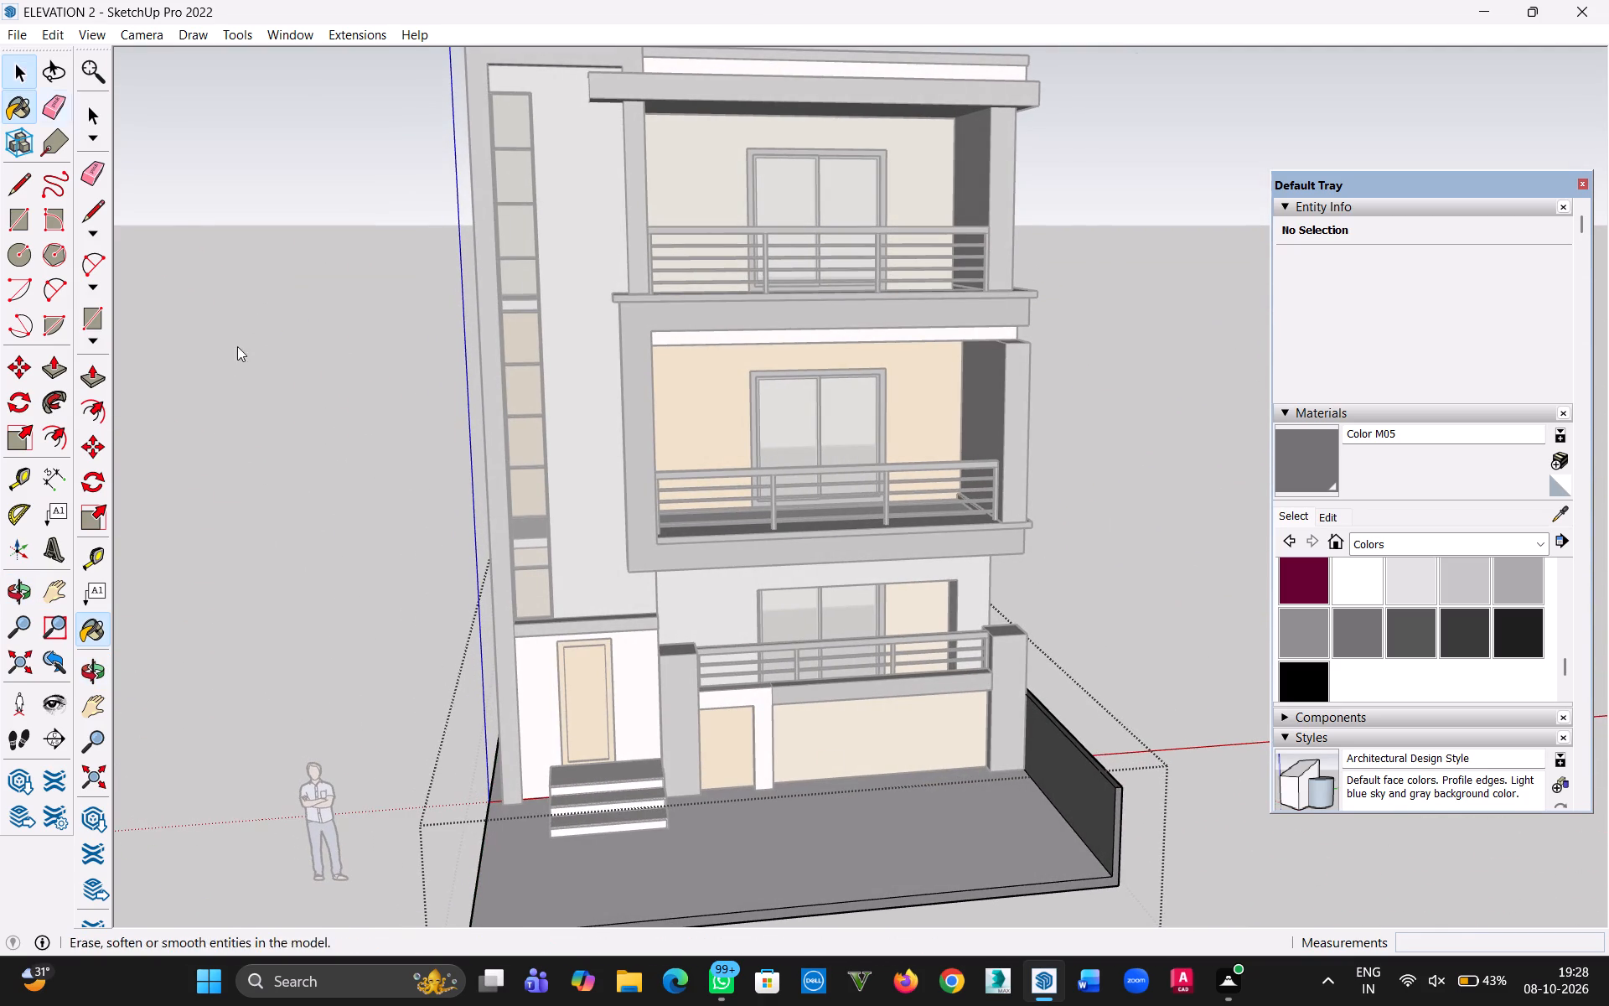
pyautogui.click(237, 359)
# Inside the slab group, select the ground's top face, try Stone Random Rubble from the Patterns collection, and paint it with Sketchy Stone Ashlar.
pyautogui.moveTo(555, 581); pyautogui.dragTo(612, 645, button='middle')
pyautogui.press('h')
pyautogui.moveTo(651, 905); pyautogui.dragTo(662, 889)
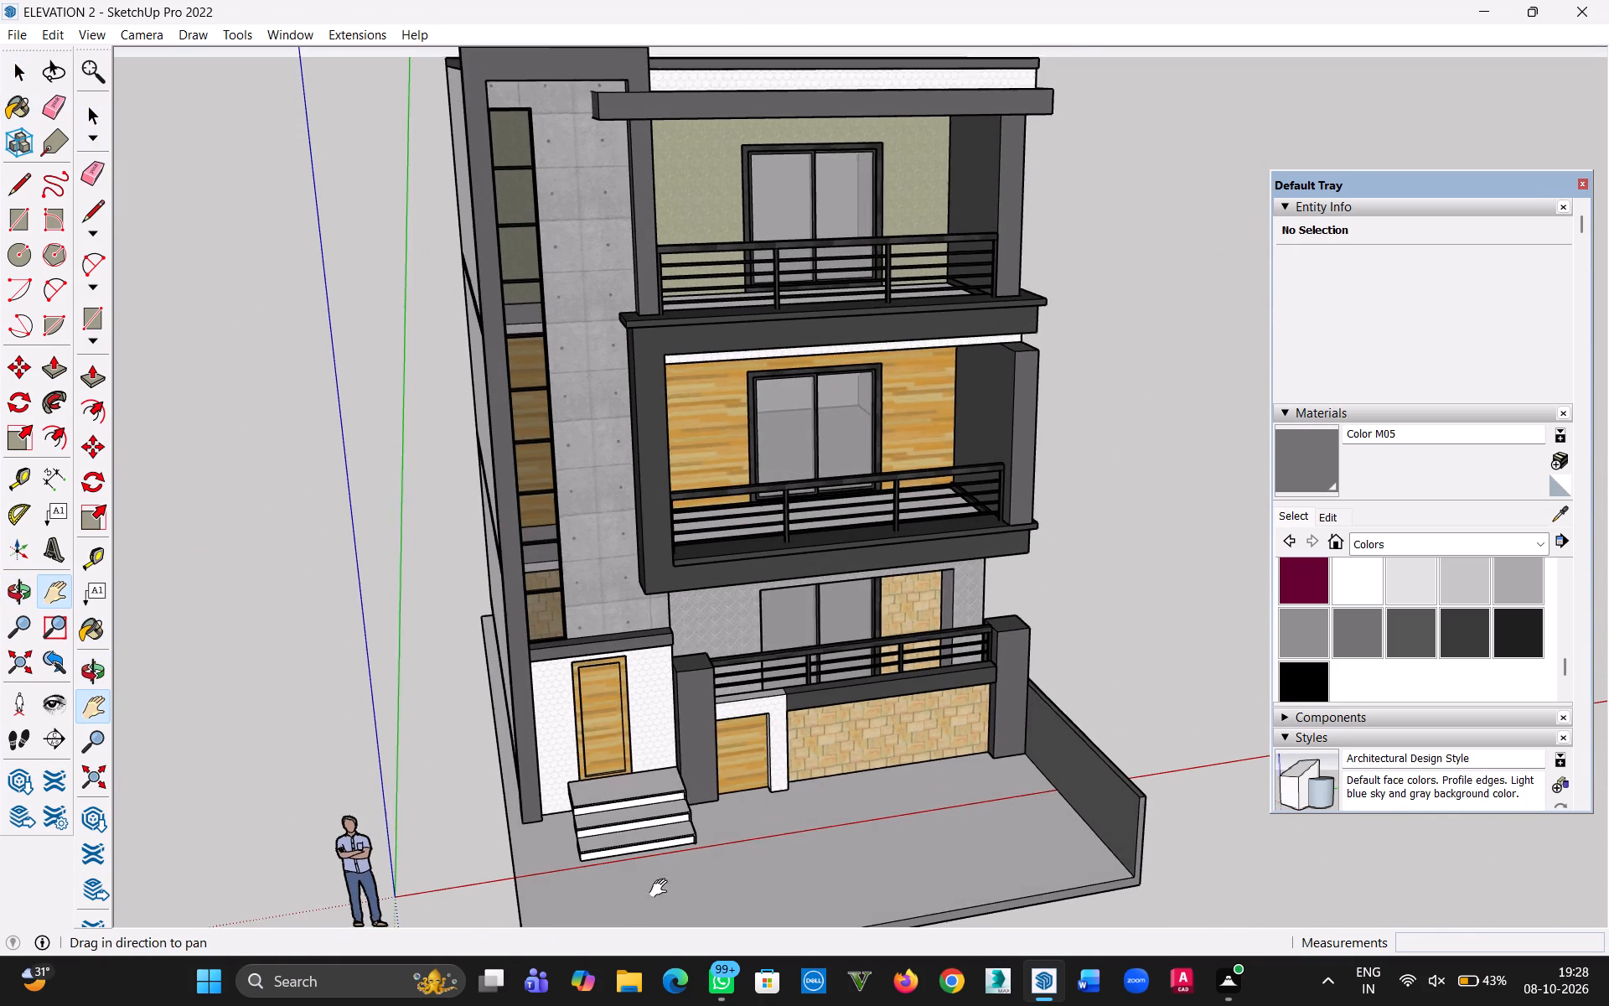
pyautogui.moveTo(662, 889); pyautogui.dragTo(609, 505)
pyautogui.moveTo(622, 492); pyautogui.dragTo(642, 747, button='middle')
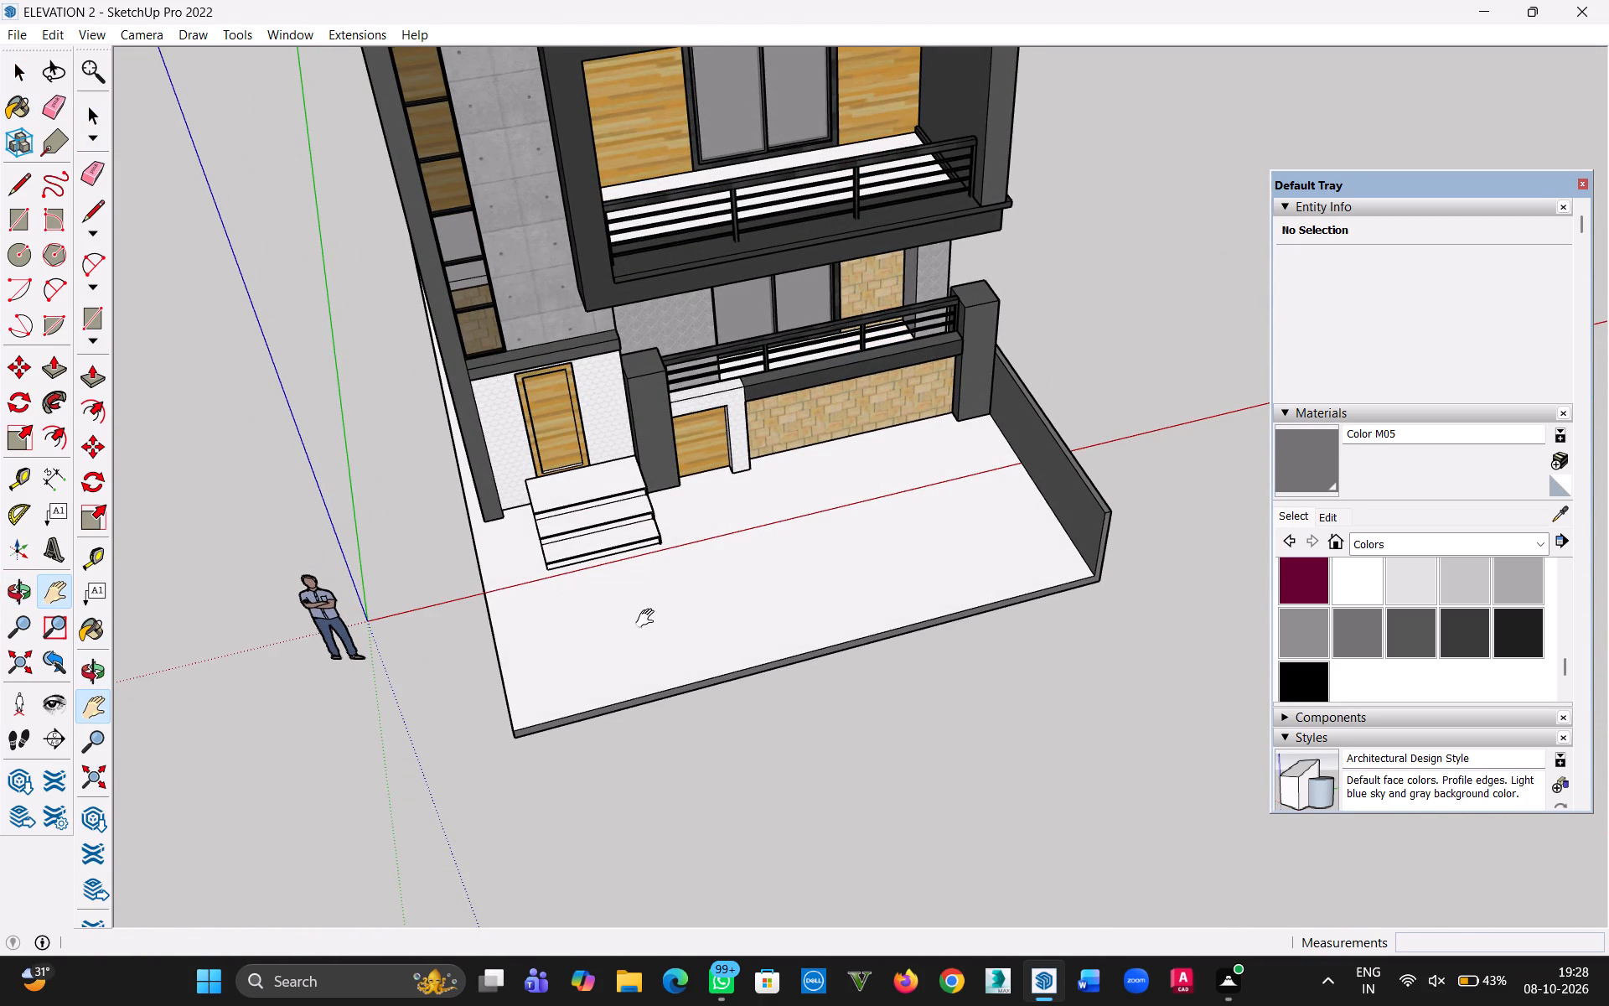
pyautogui.click(23, 77)
pyautogui.doubleClick(872, 563)
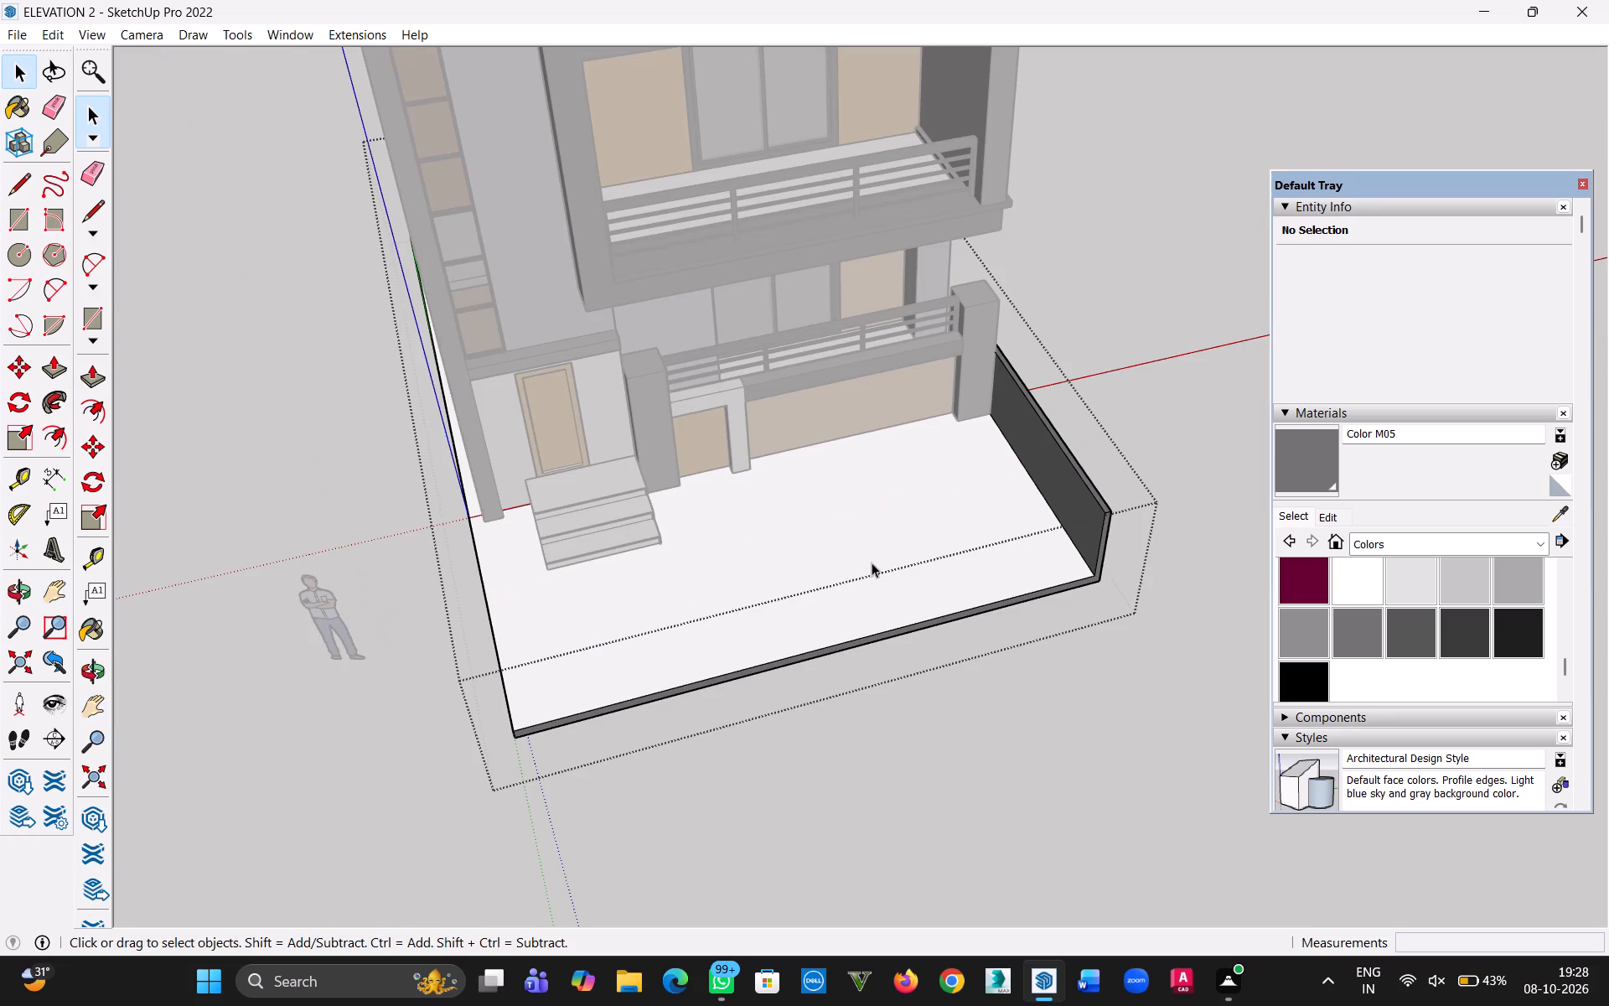
pyautogui.click(943, 536)
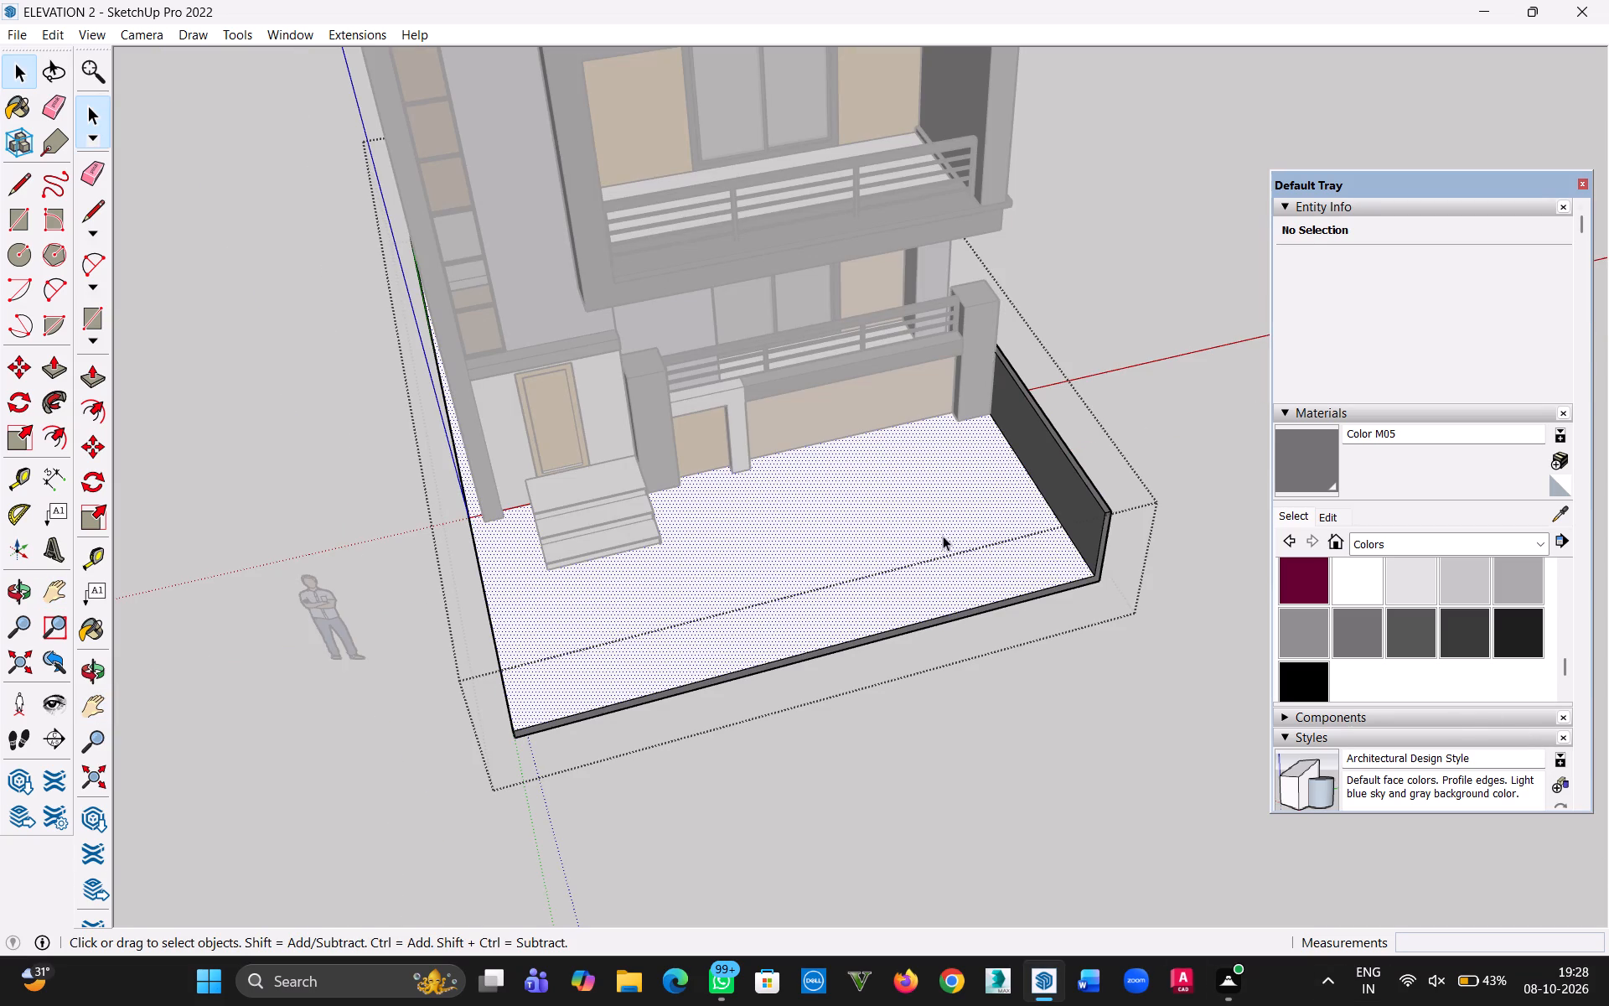
pyautogui.click(1463, 540)
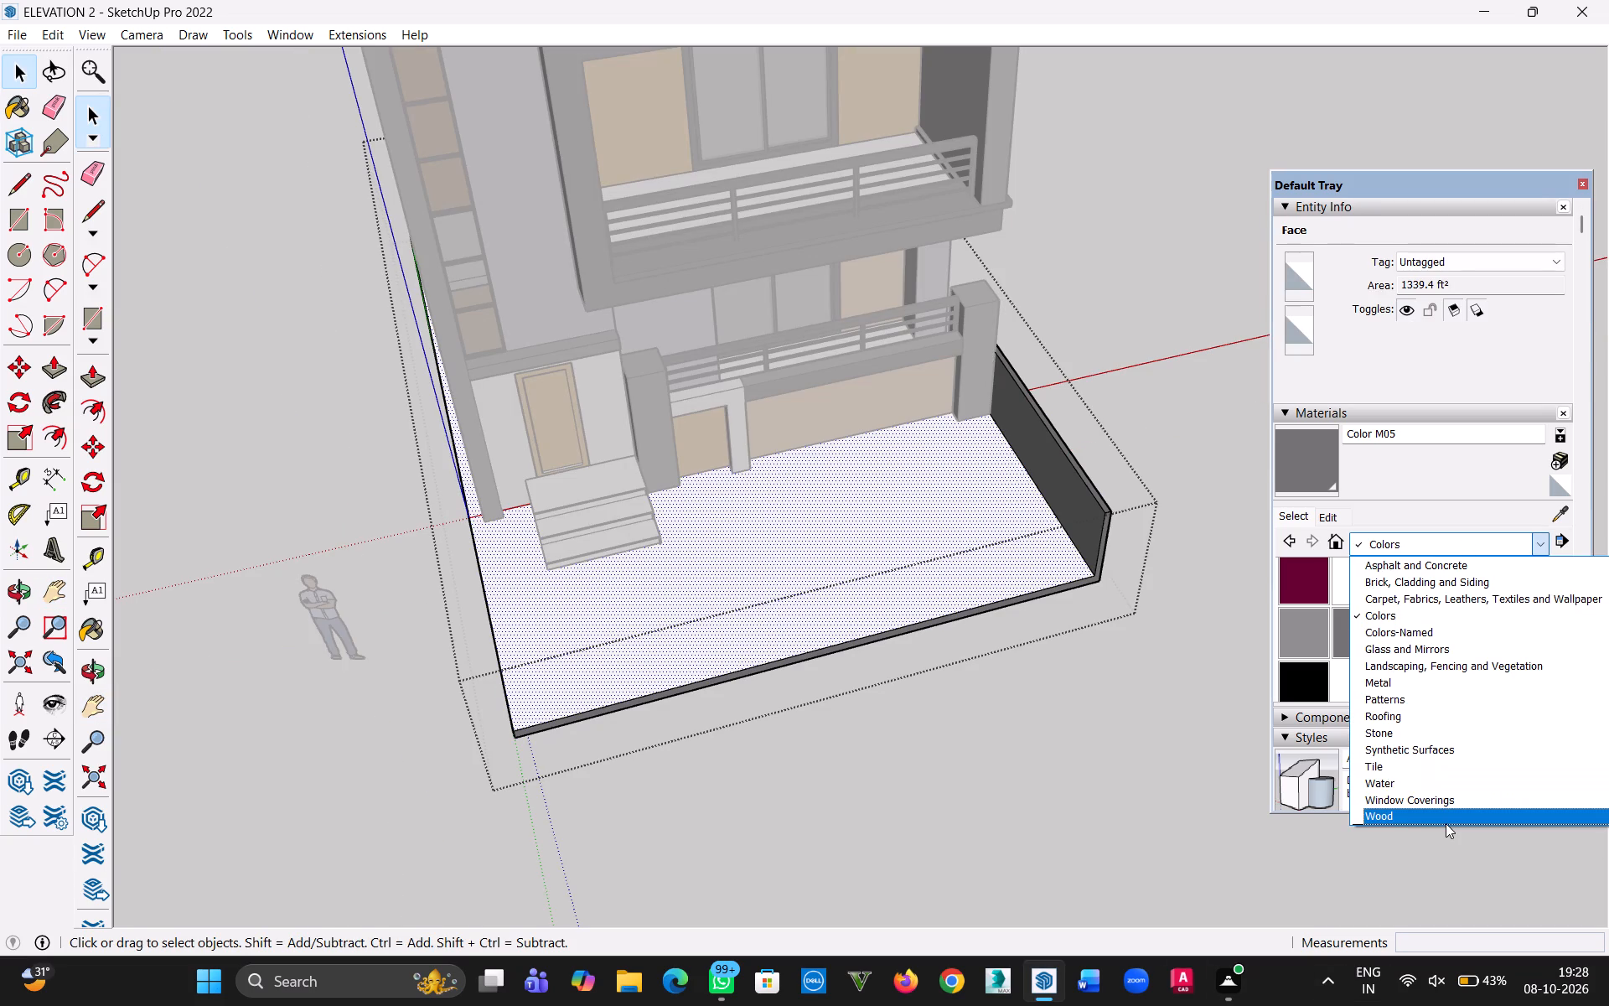
pyautogui.click(1446, 823)
pyautogui.click(1432, 544)
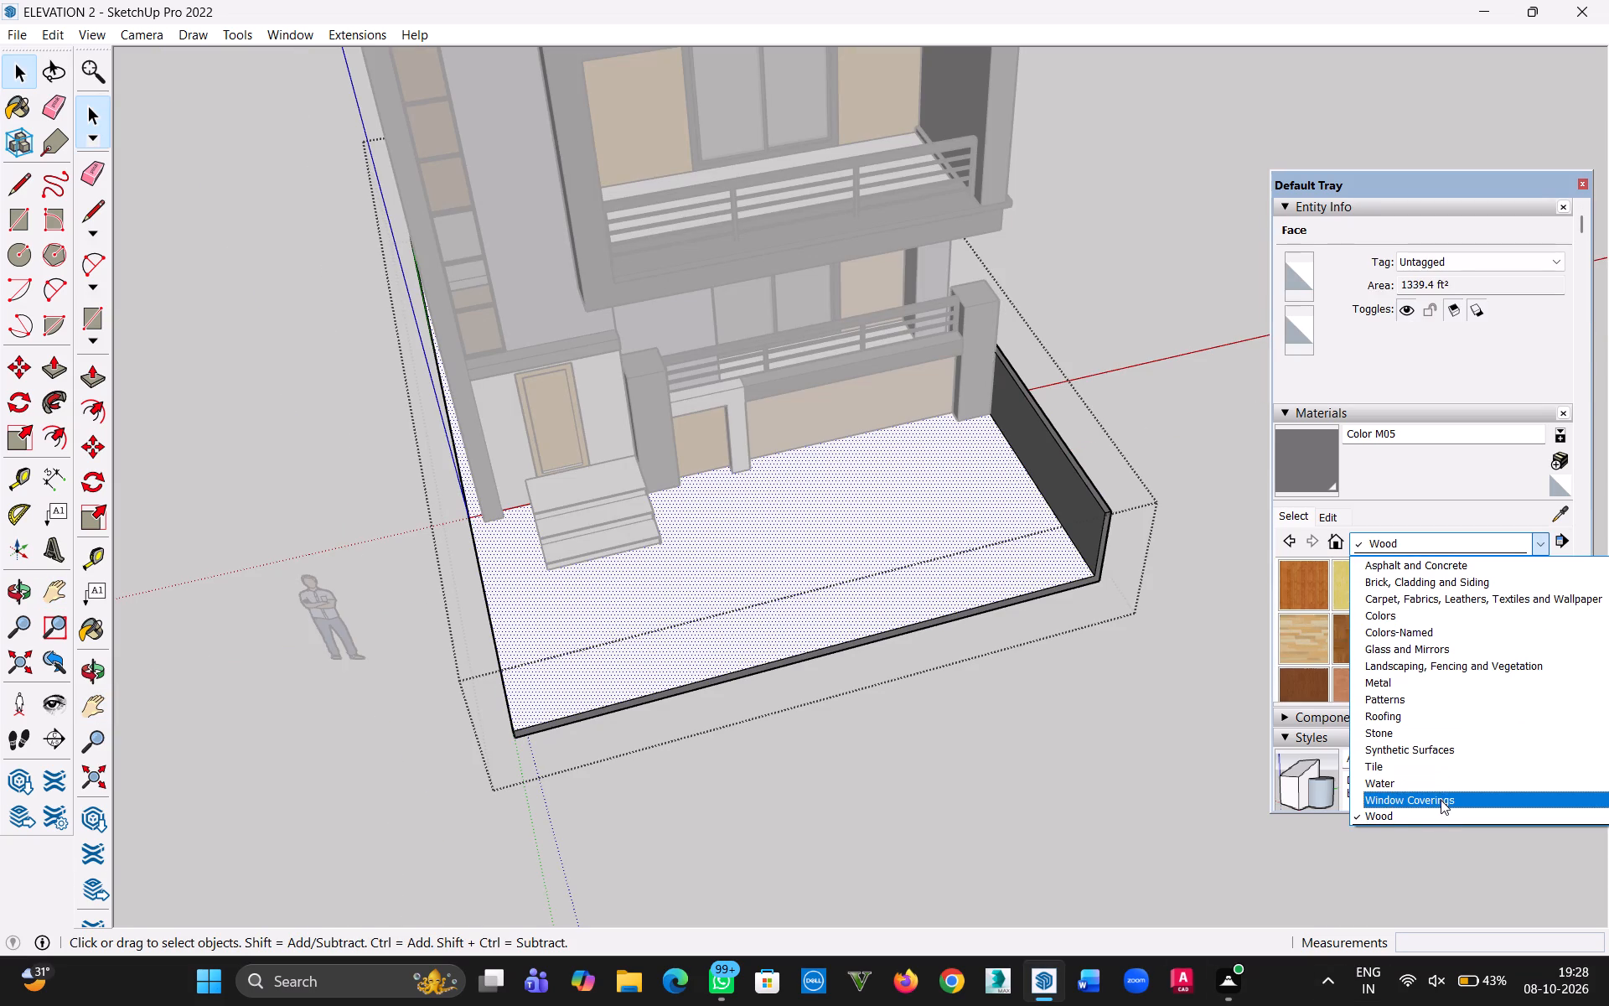
pyautogui.click(1420, 734)
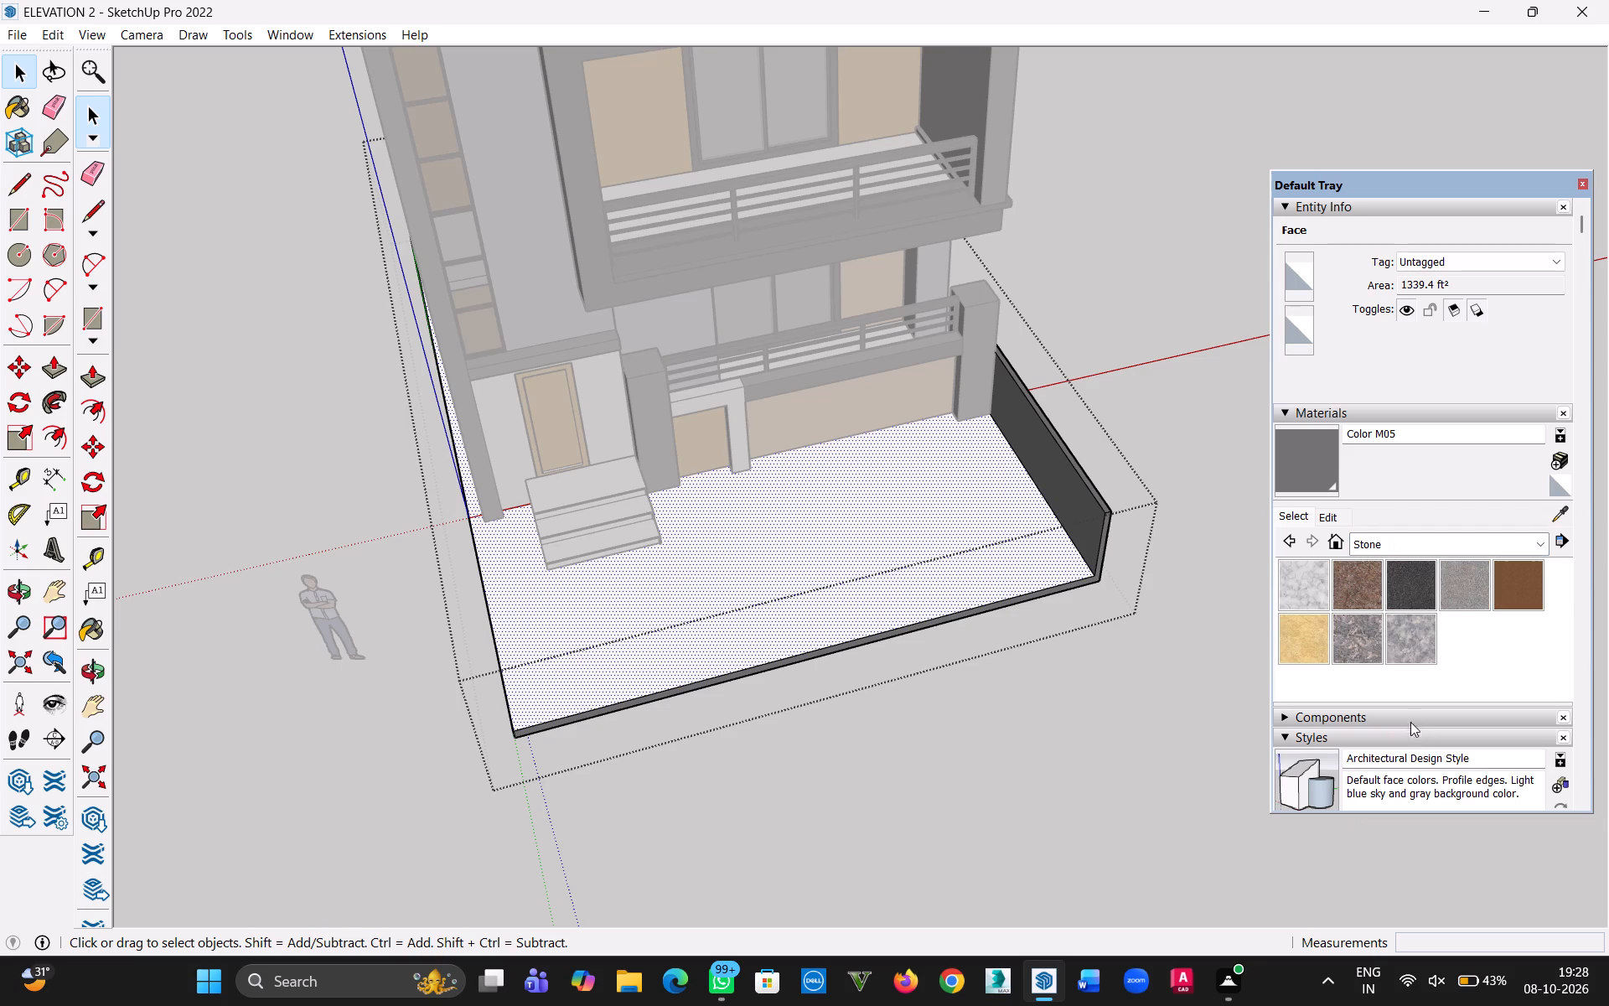
pyautogui.click(1433, 551)
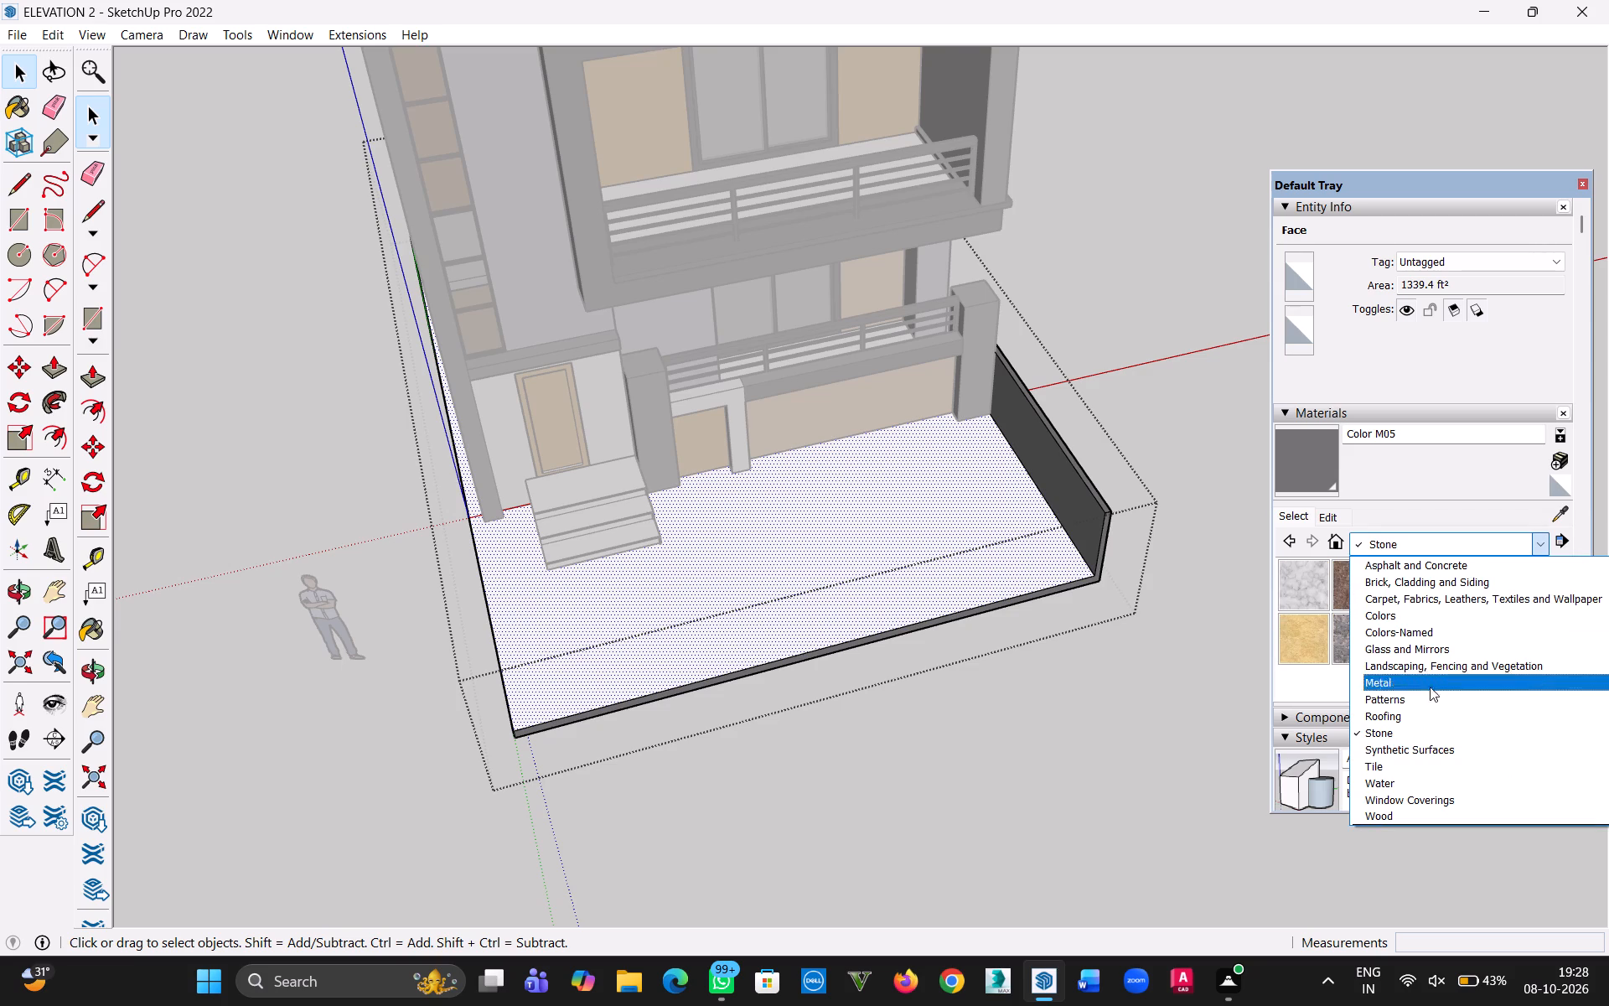
pyautogui.click(1425, 703)
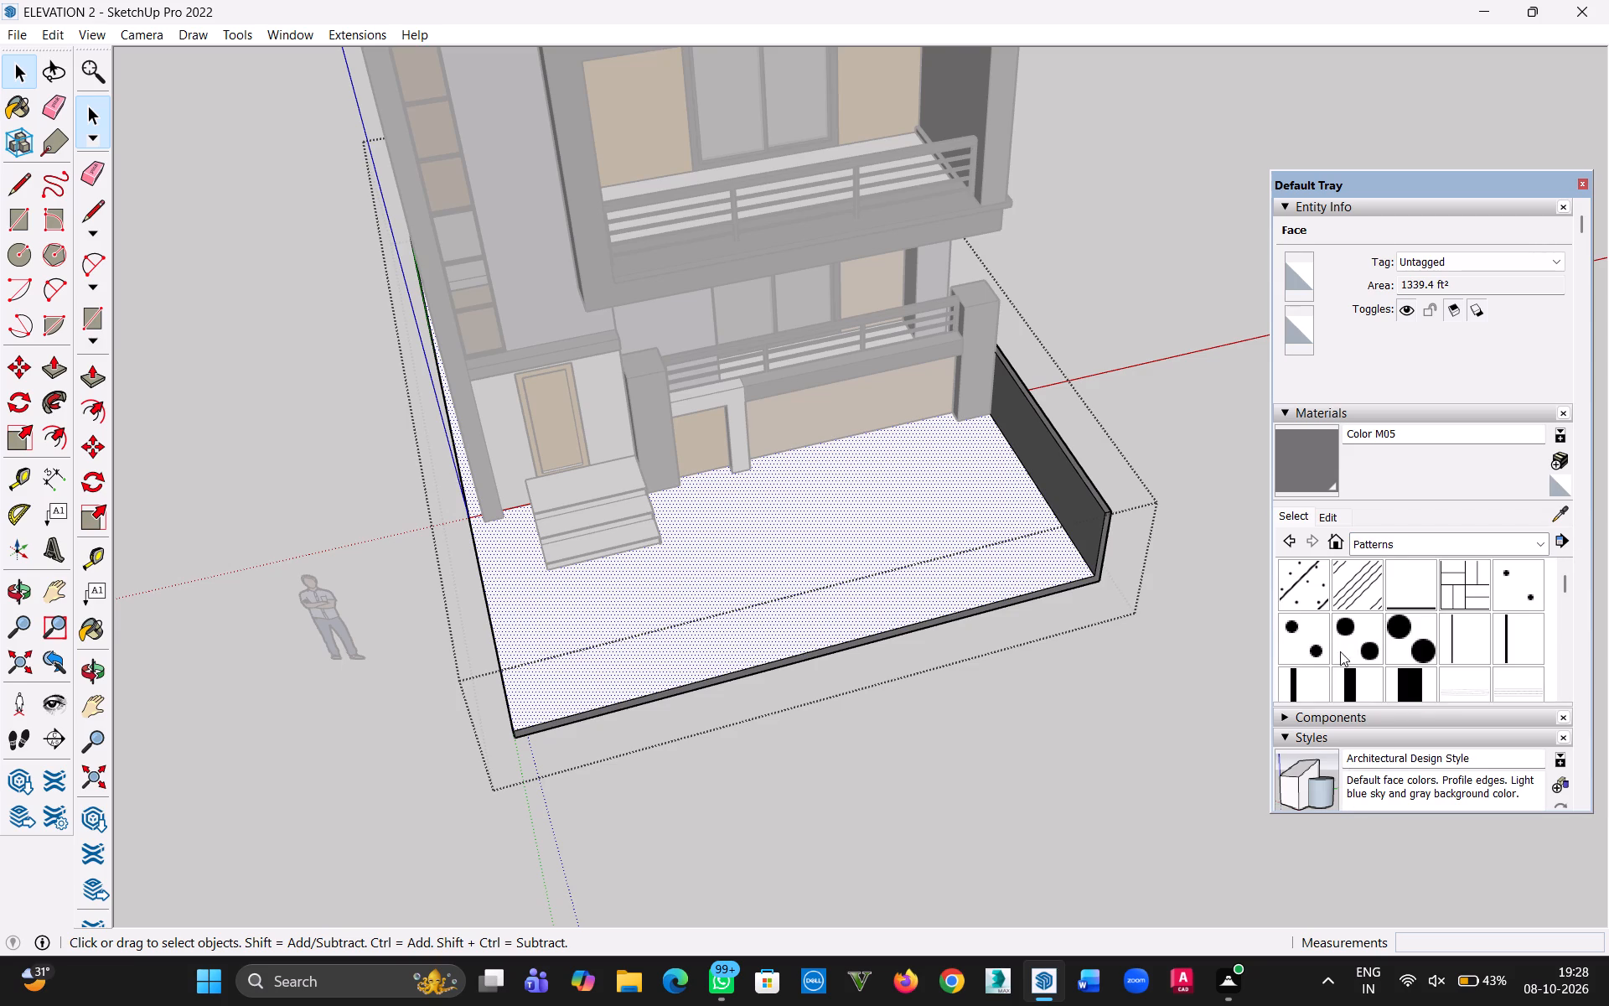
pyautogui.scroll(-7, 1344, 646)
pyautogui.click(1314, 621)
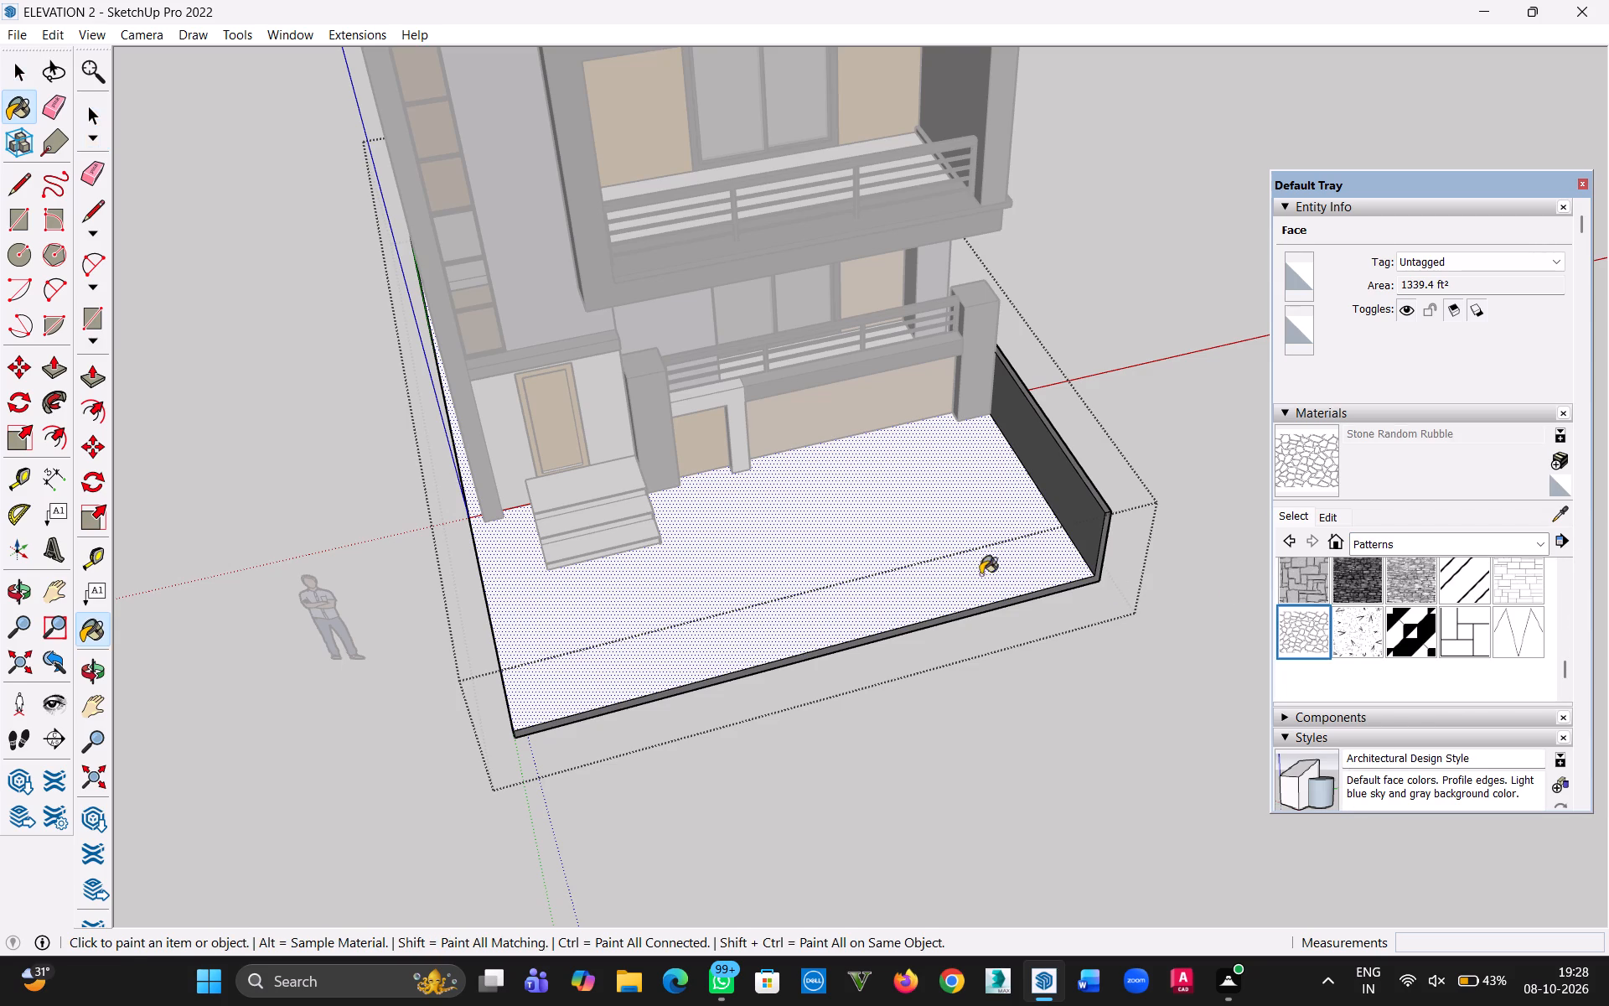
pyautogui.click(928, 541)
pyautogui.click(1301, 578)
pyautogui.click(879, 540)
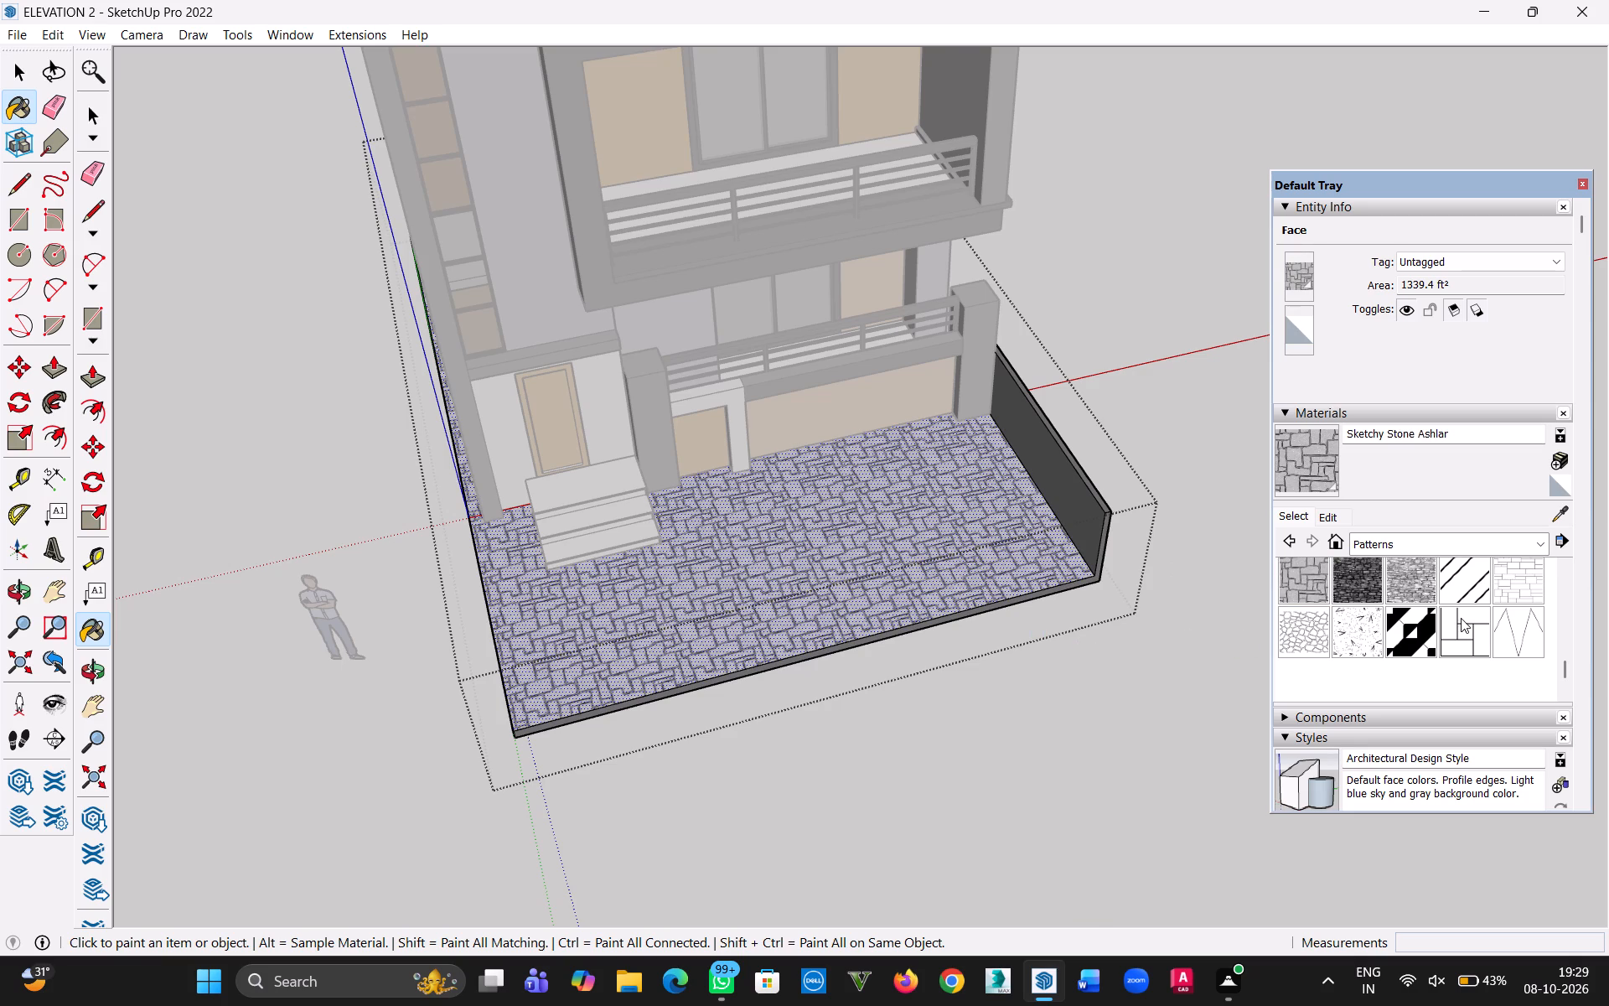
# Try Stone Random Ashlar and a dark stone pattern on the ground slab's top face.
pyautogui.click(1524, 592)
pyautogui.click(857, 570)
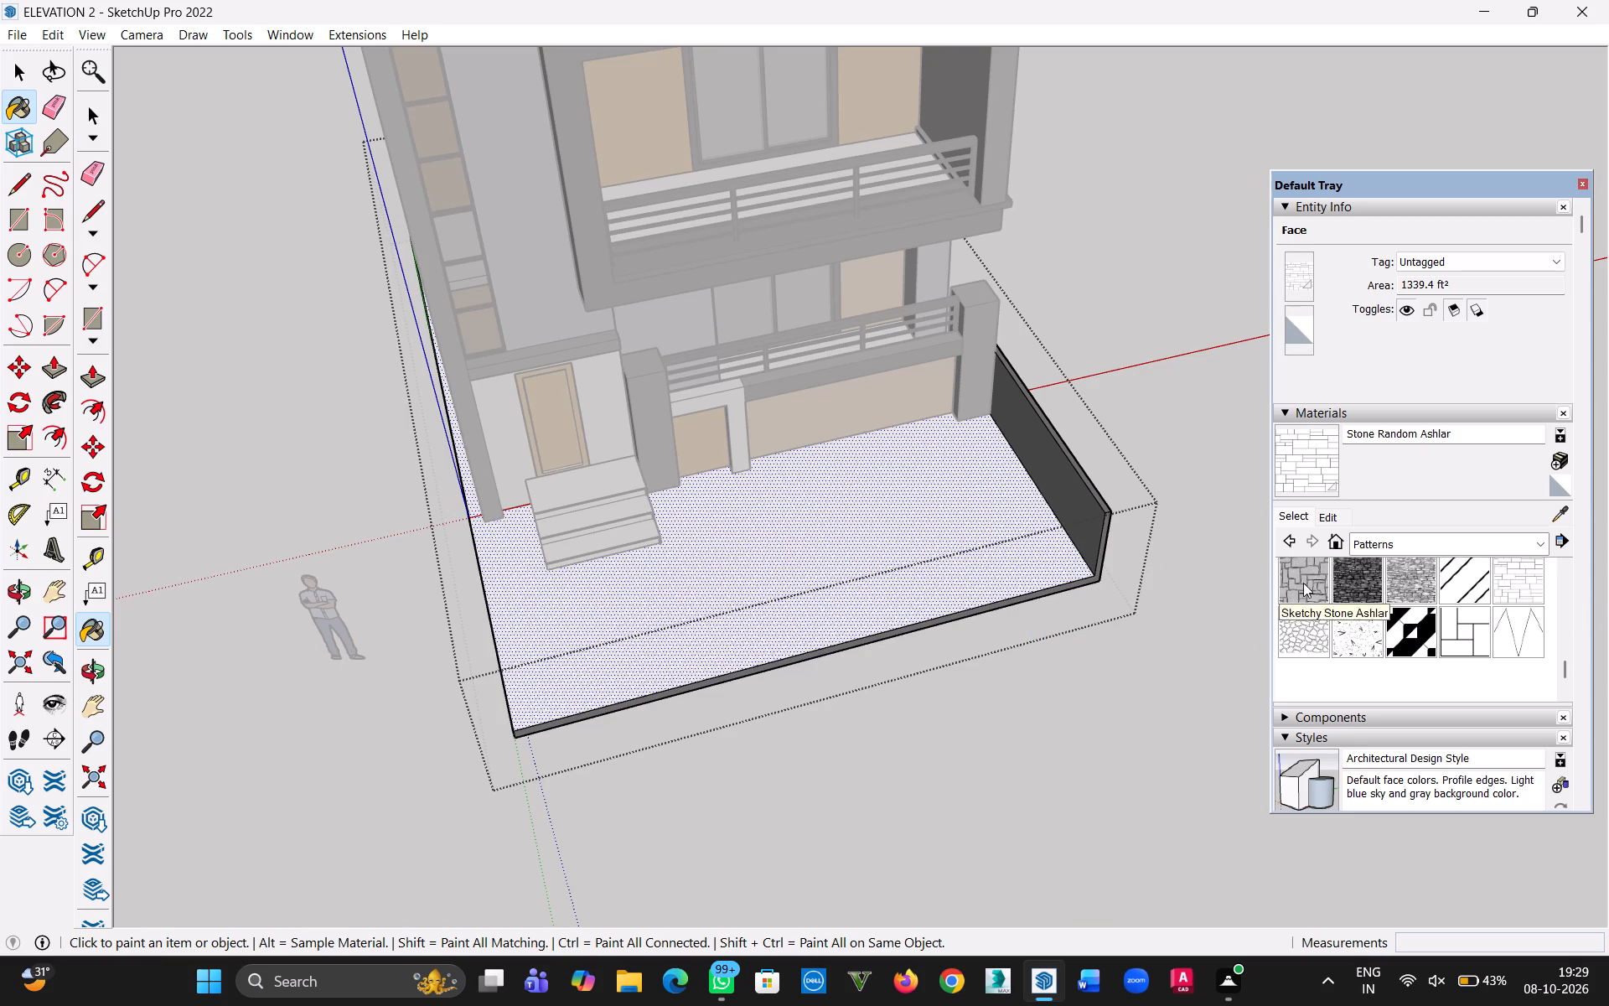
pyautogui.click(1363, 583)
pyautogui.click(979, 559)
# Repaint the ground slab's top face with Sketchy Stone Ashlar and leave the group.
pyautogui.click(1304, 584)
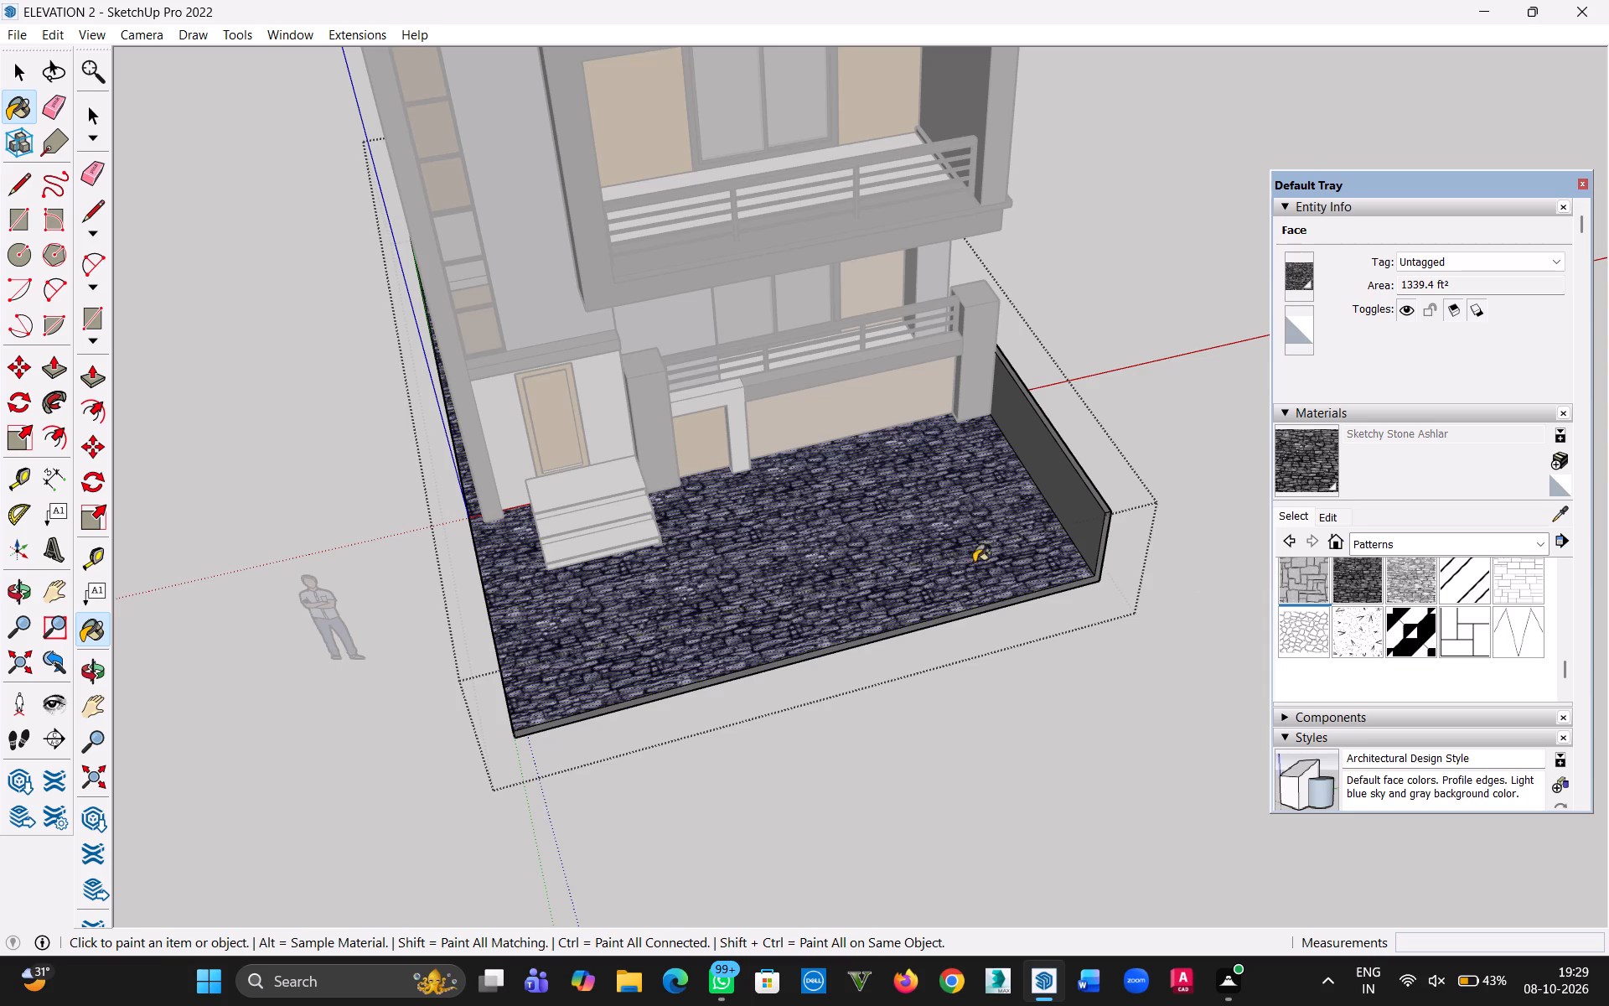
pyautogui.click(906, 549)
pyautogui.scroll(1, 1510, 637)
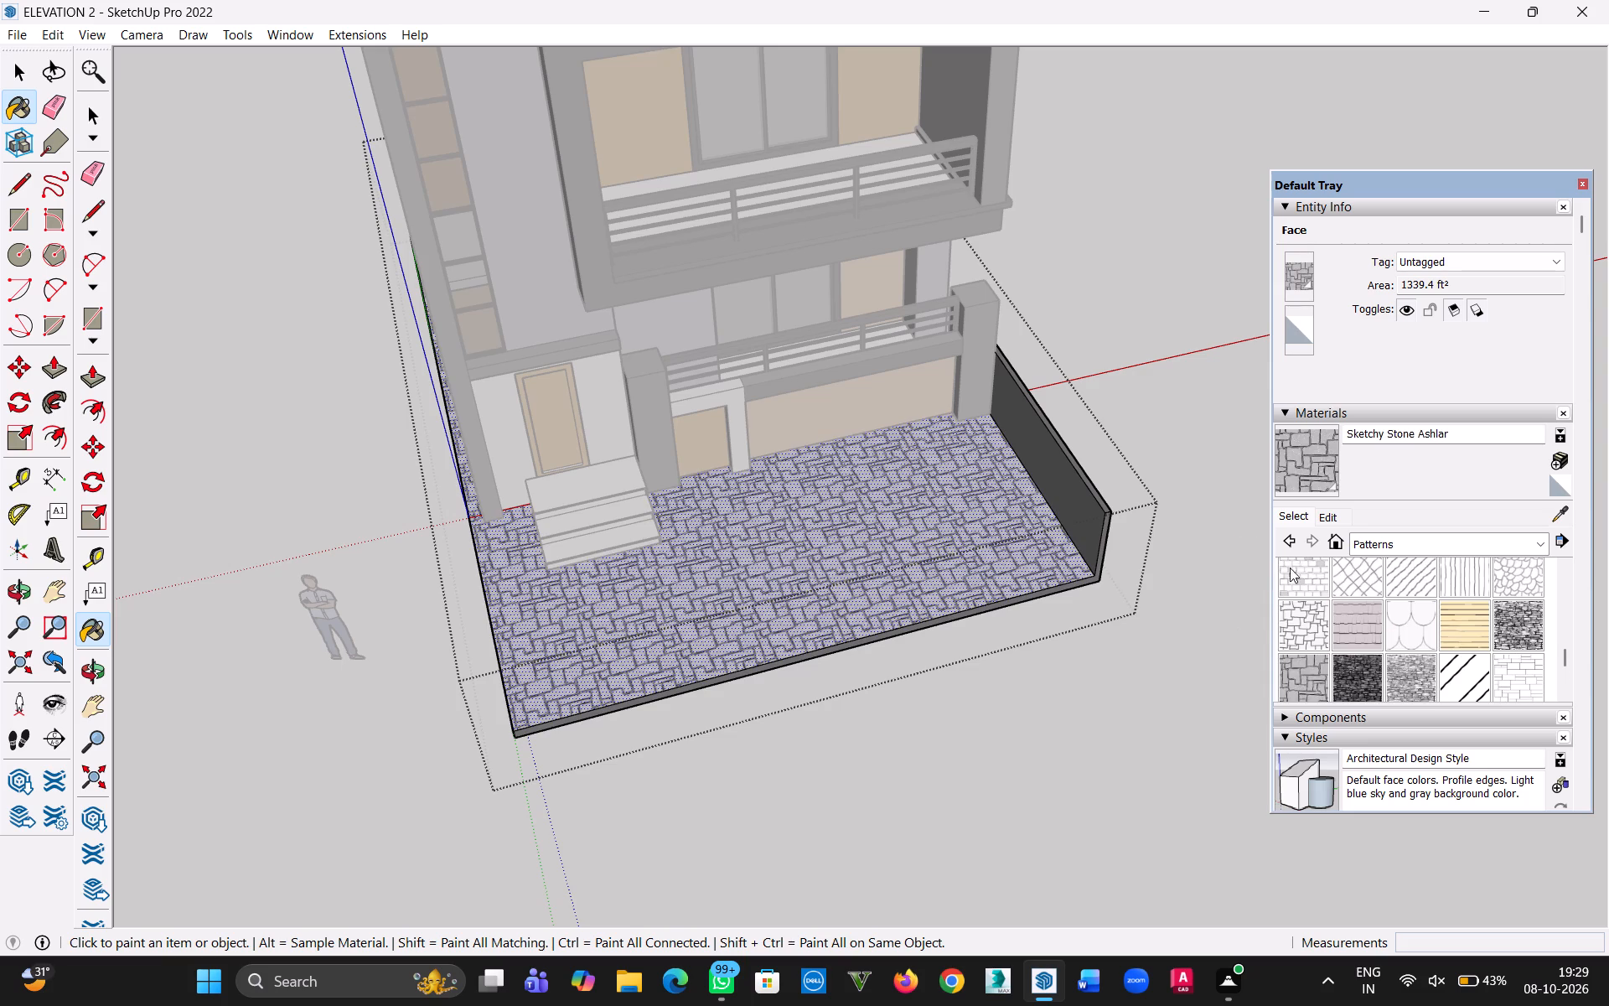
pyautogui.click(23, 67)
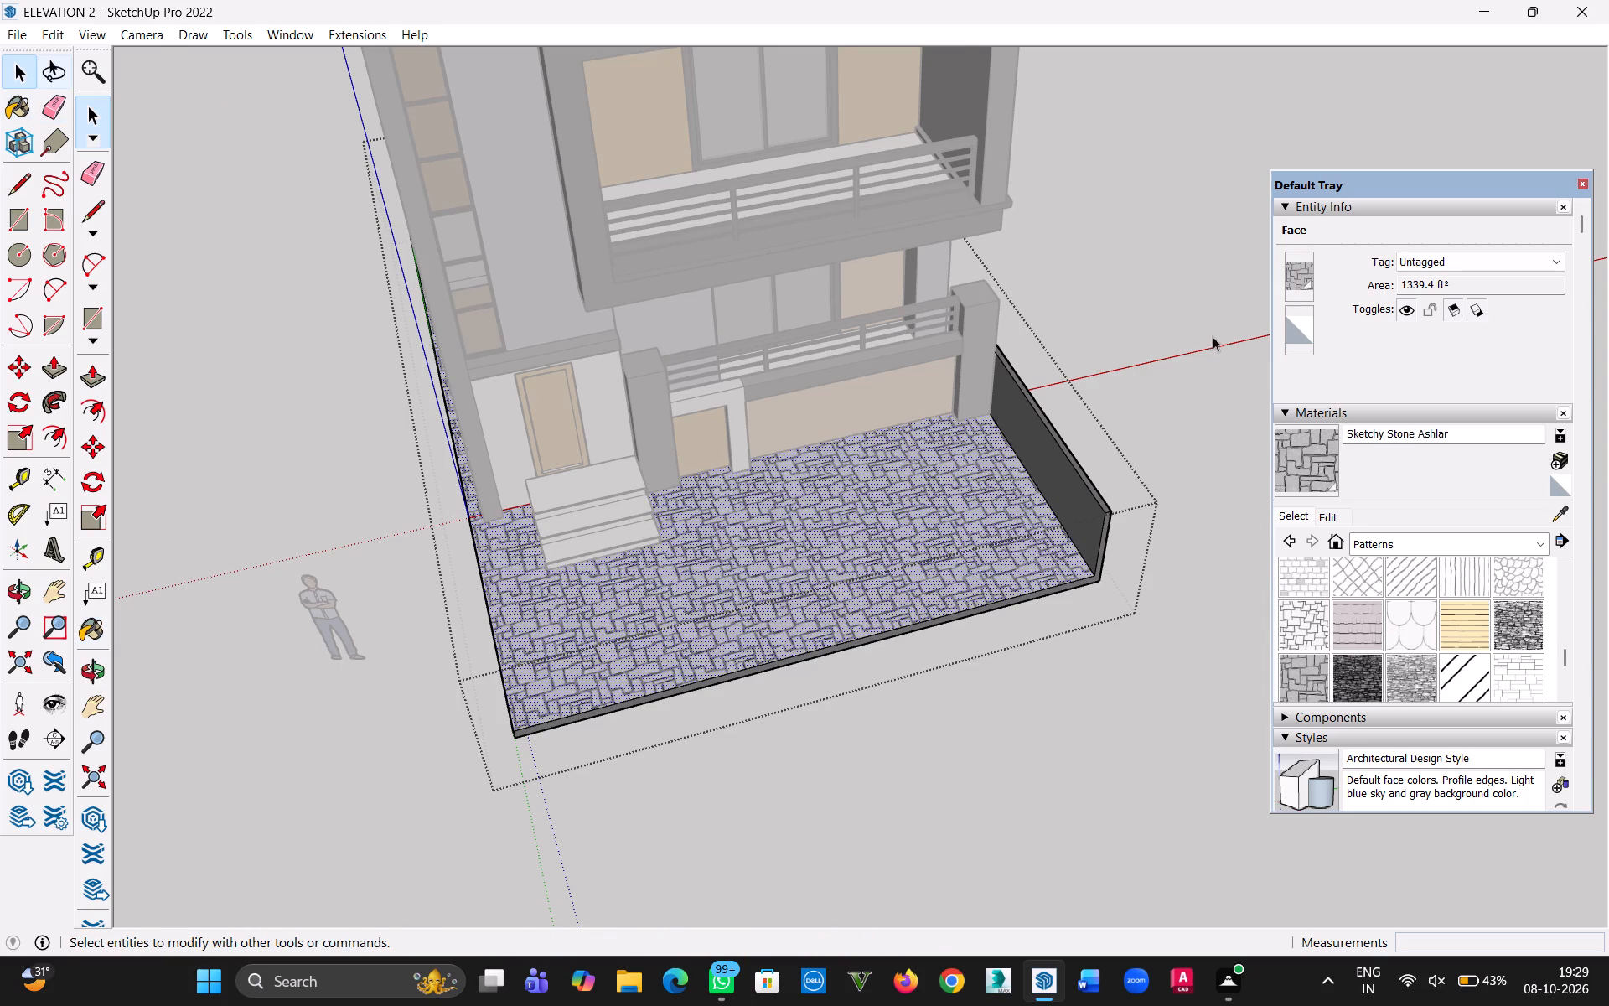
pyautogui.click(1194, 432)
# Examine the paved ground slab in front of the house from several angles and distances.
pyautogui.moveTo(1211, 524); pyautogui.dragTo(1190, 486, button='middle')
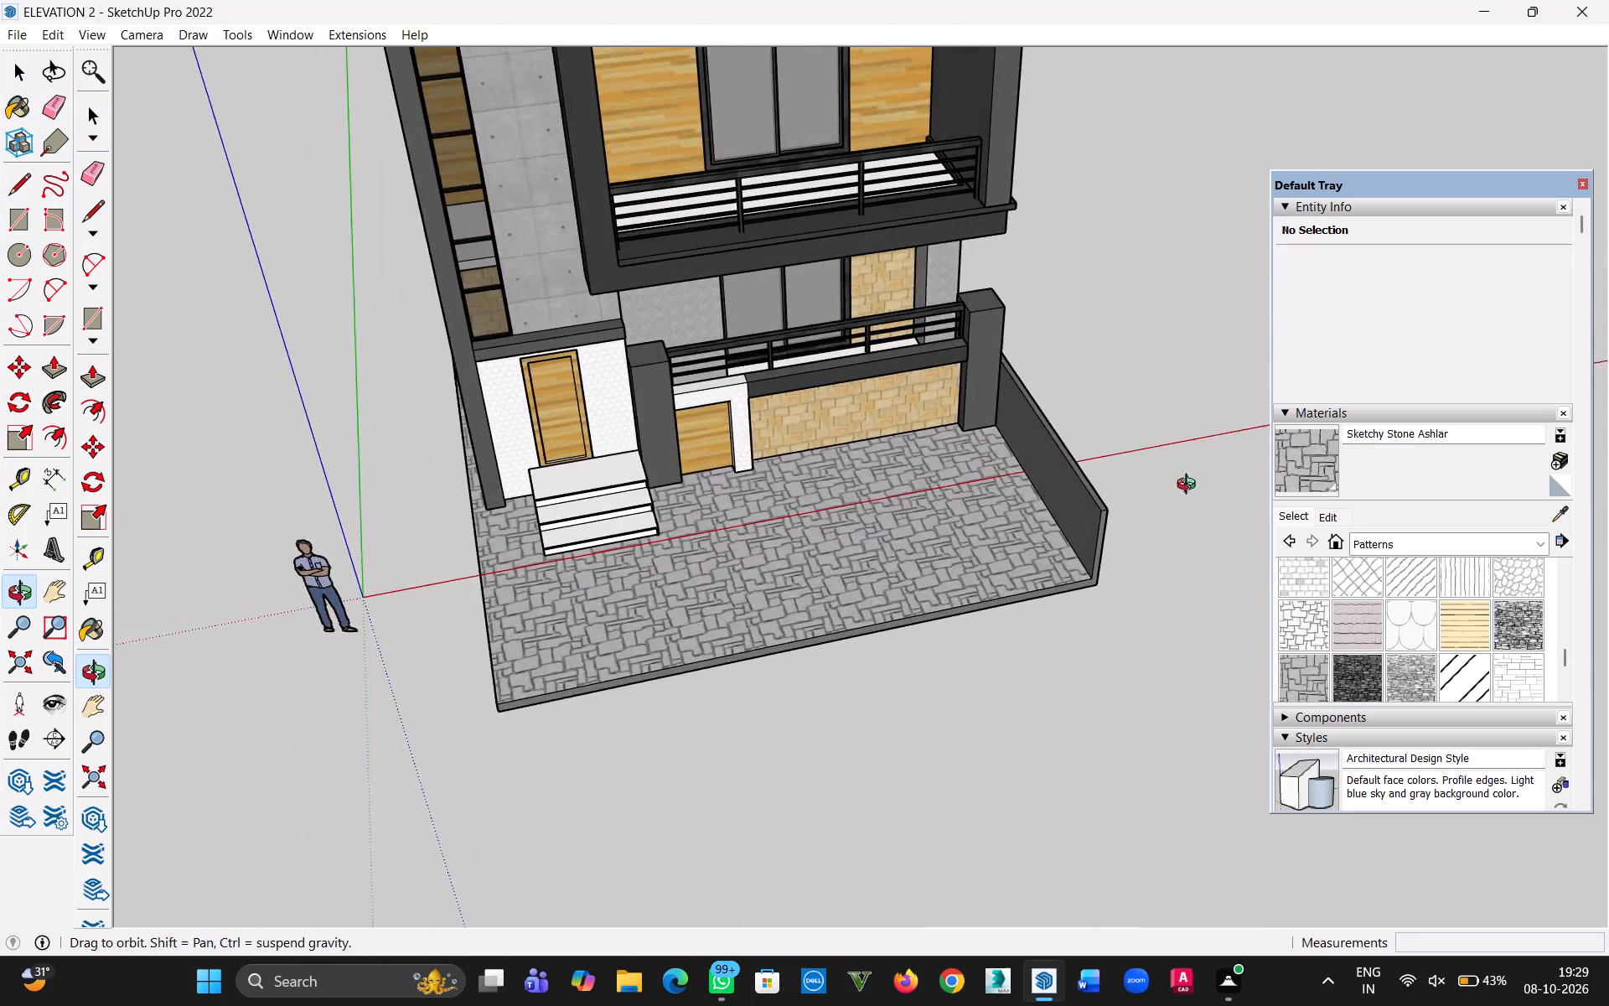
pyautogui.moveTo(1190, 486); pyautogui.dragTo(1245, 526, button='middle')
pyautogui.scroll(5, 876, 541)
pyautogui.moveTo(861, 571); pyautogui.dragTo(905, 438, button='middle')
pyautogui.scroll(-3, 855, 534)
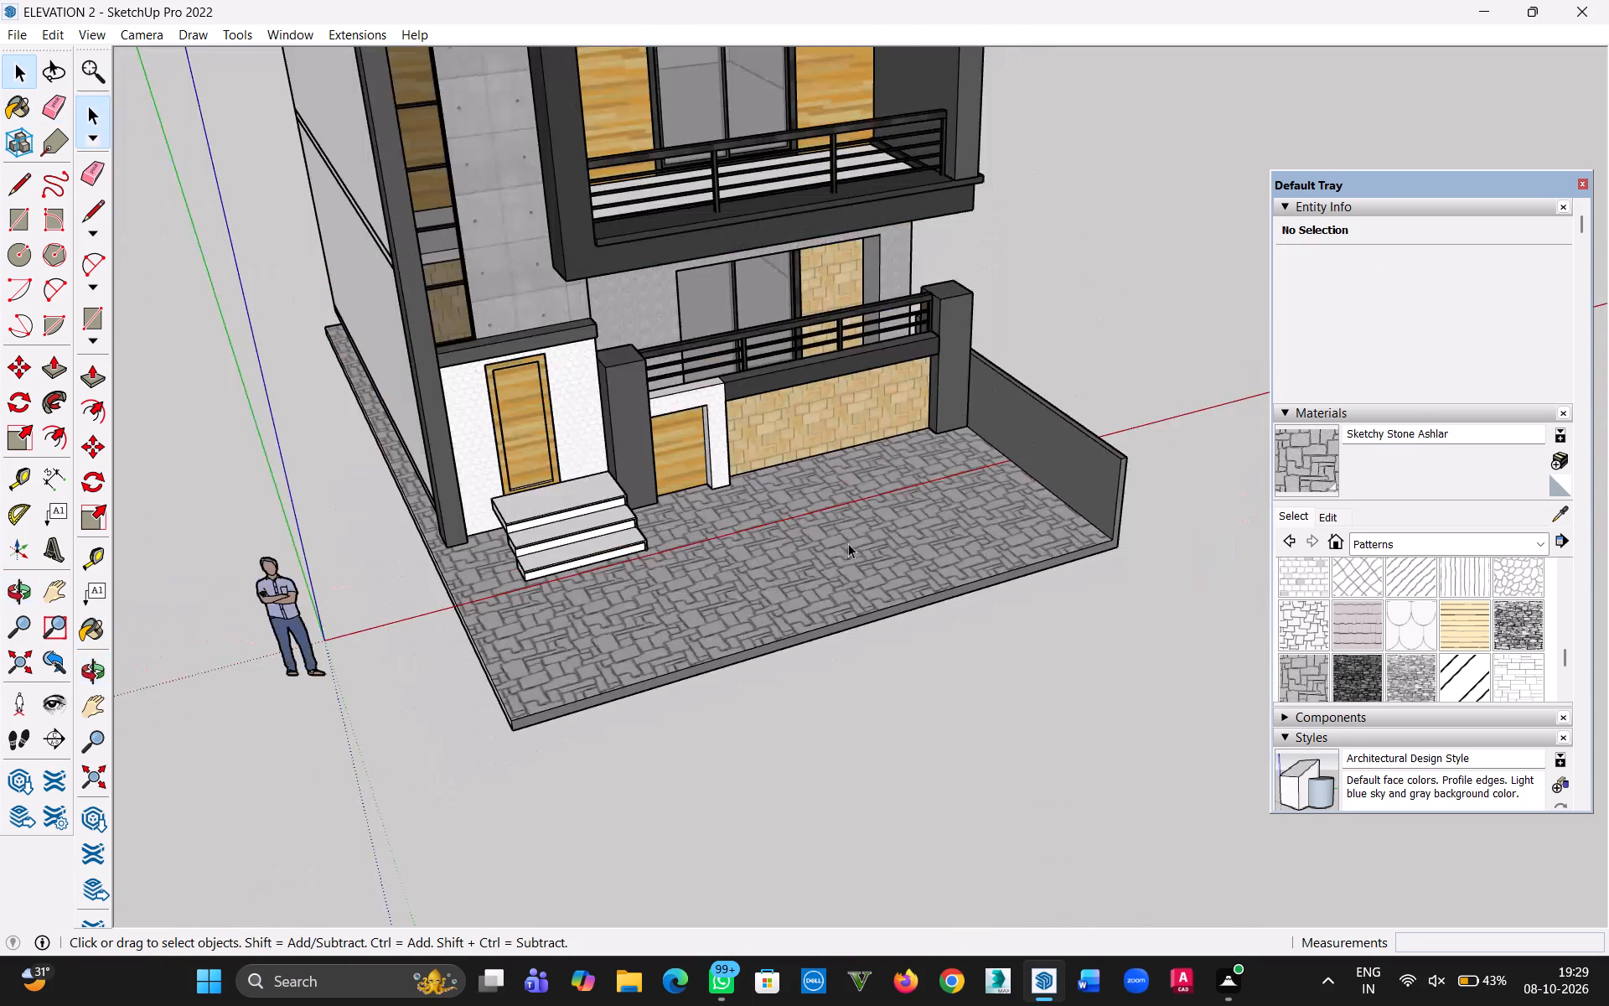
pyautogui.scroll(-2, 848, 543)
pyautogui.scroll(1, 784, 563)
pyautogui.scroll(2, 659, 518)
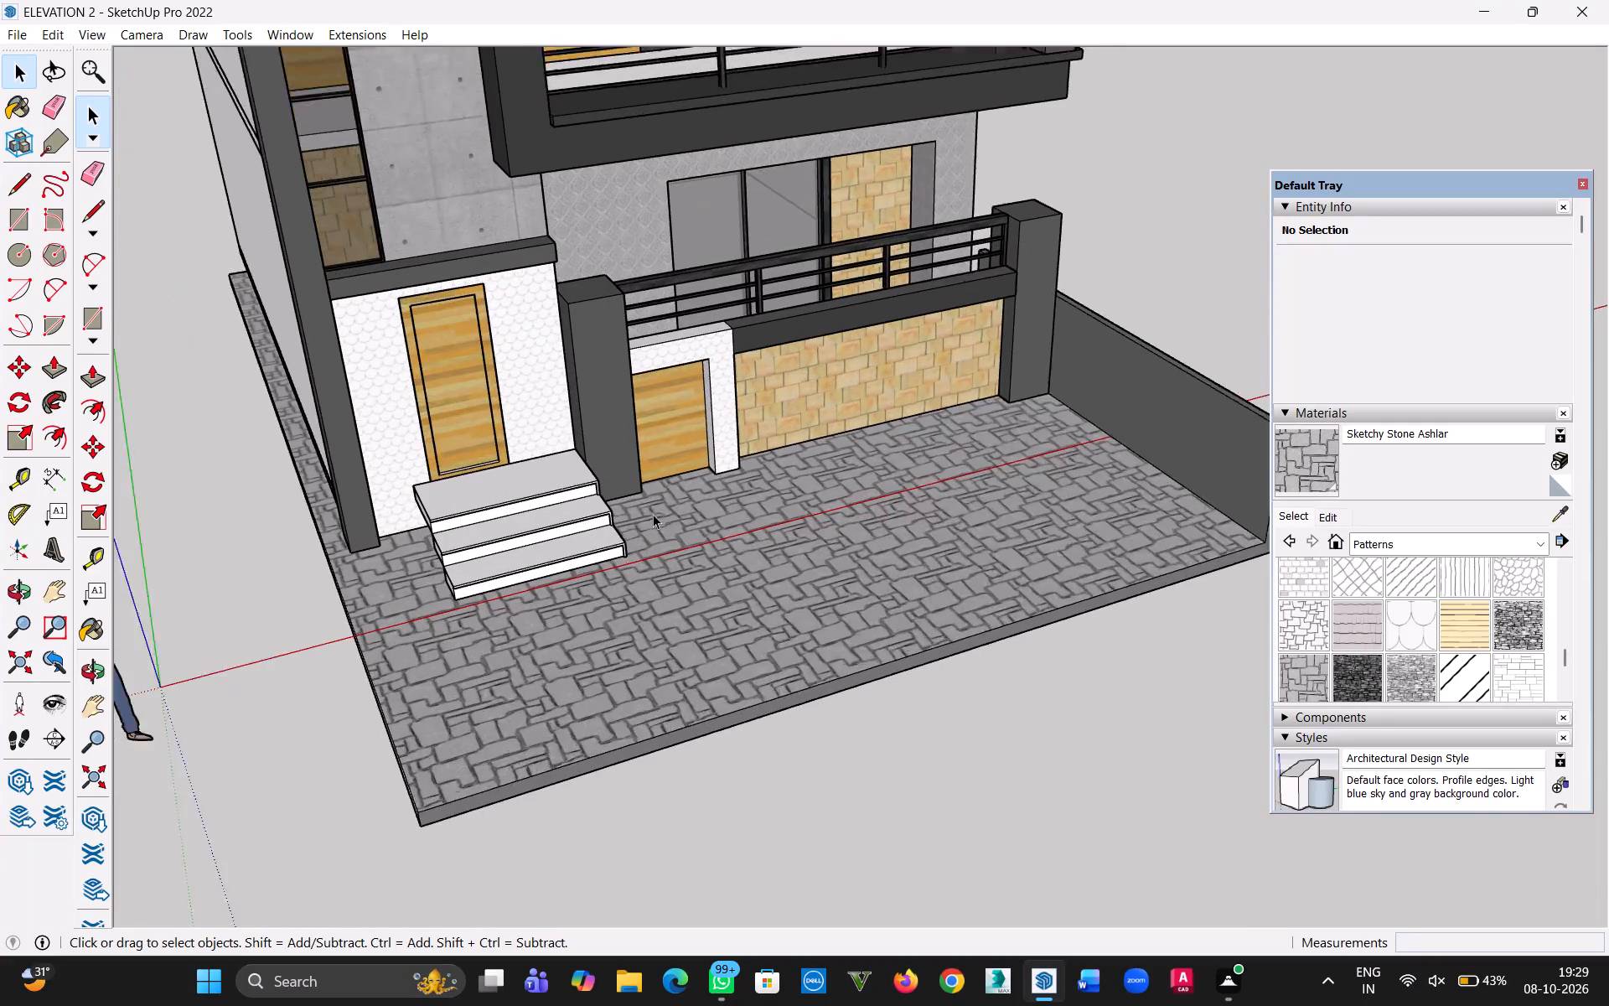
# Sample Sketchy Siding Scale from the white entrance wall and paint the entrance steps with it.
pyautogui.scroll(3, 653, 514)
pyautogui.scroll(1, 623, 618)
pyautogui.moveTo(625, 618); pyautogui.dragTo(578, 538, button='middle')
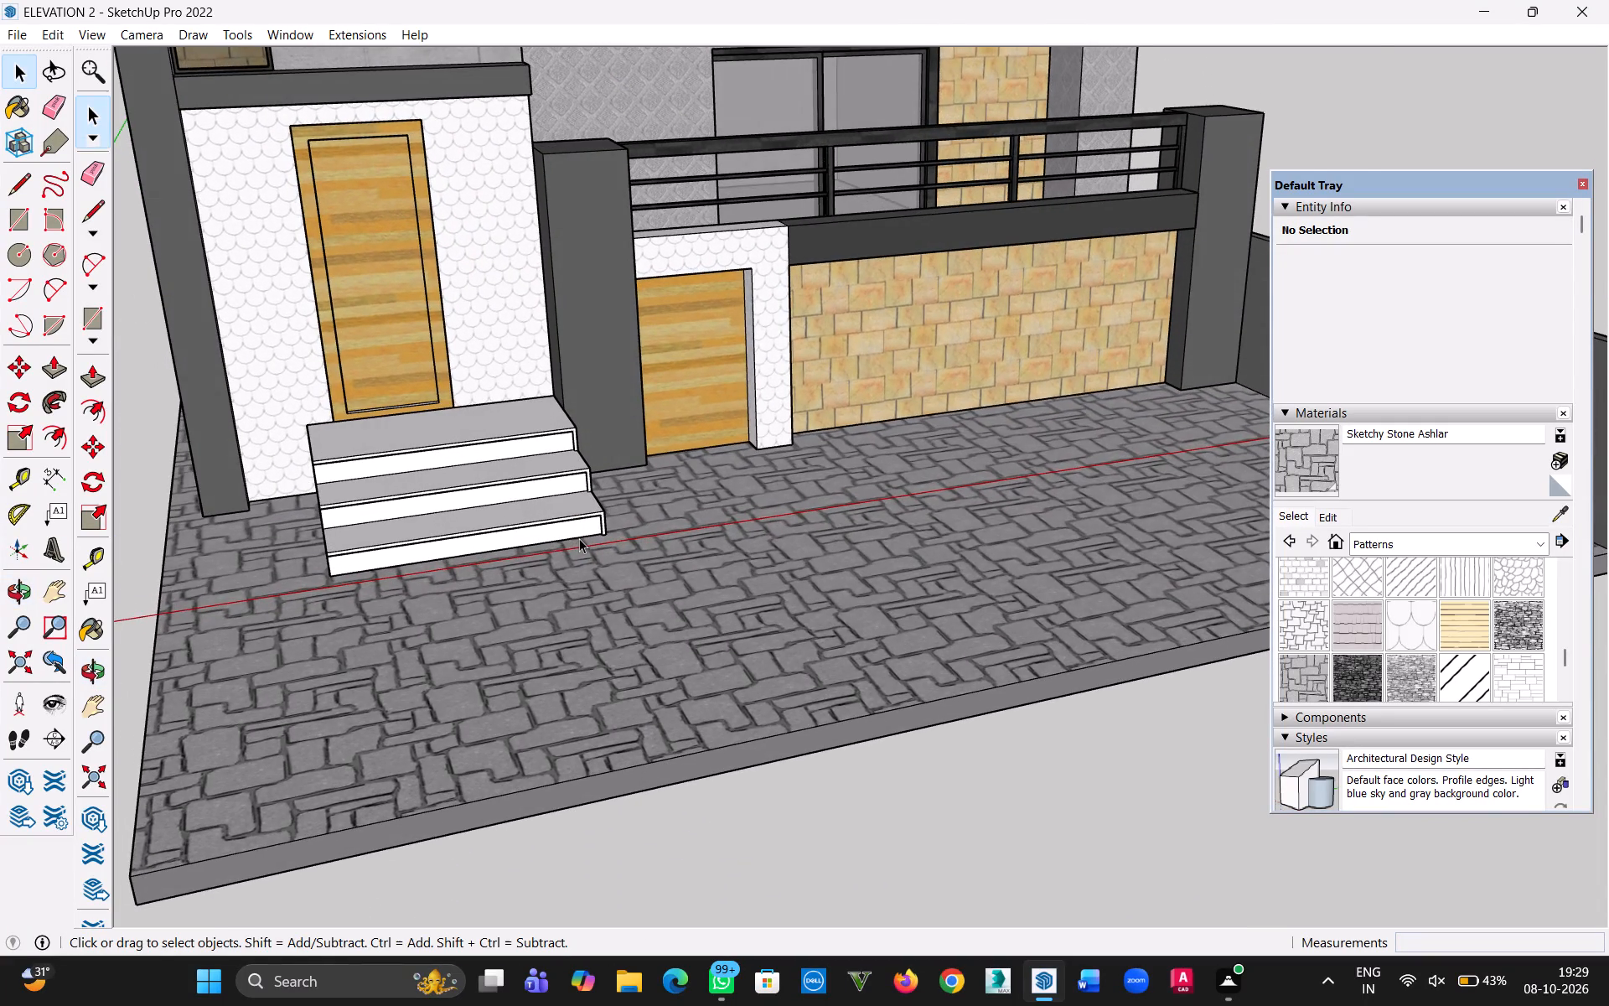
pyautogui.scroll(2, 579, 538)
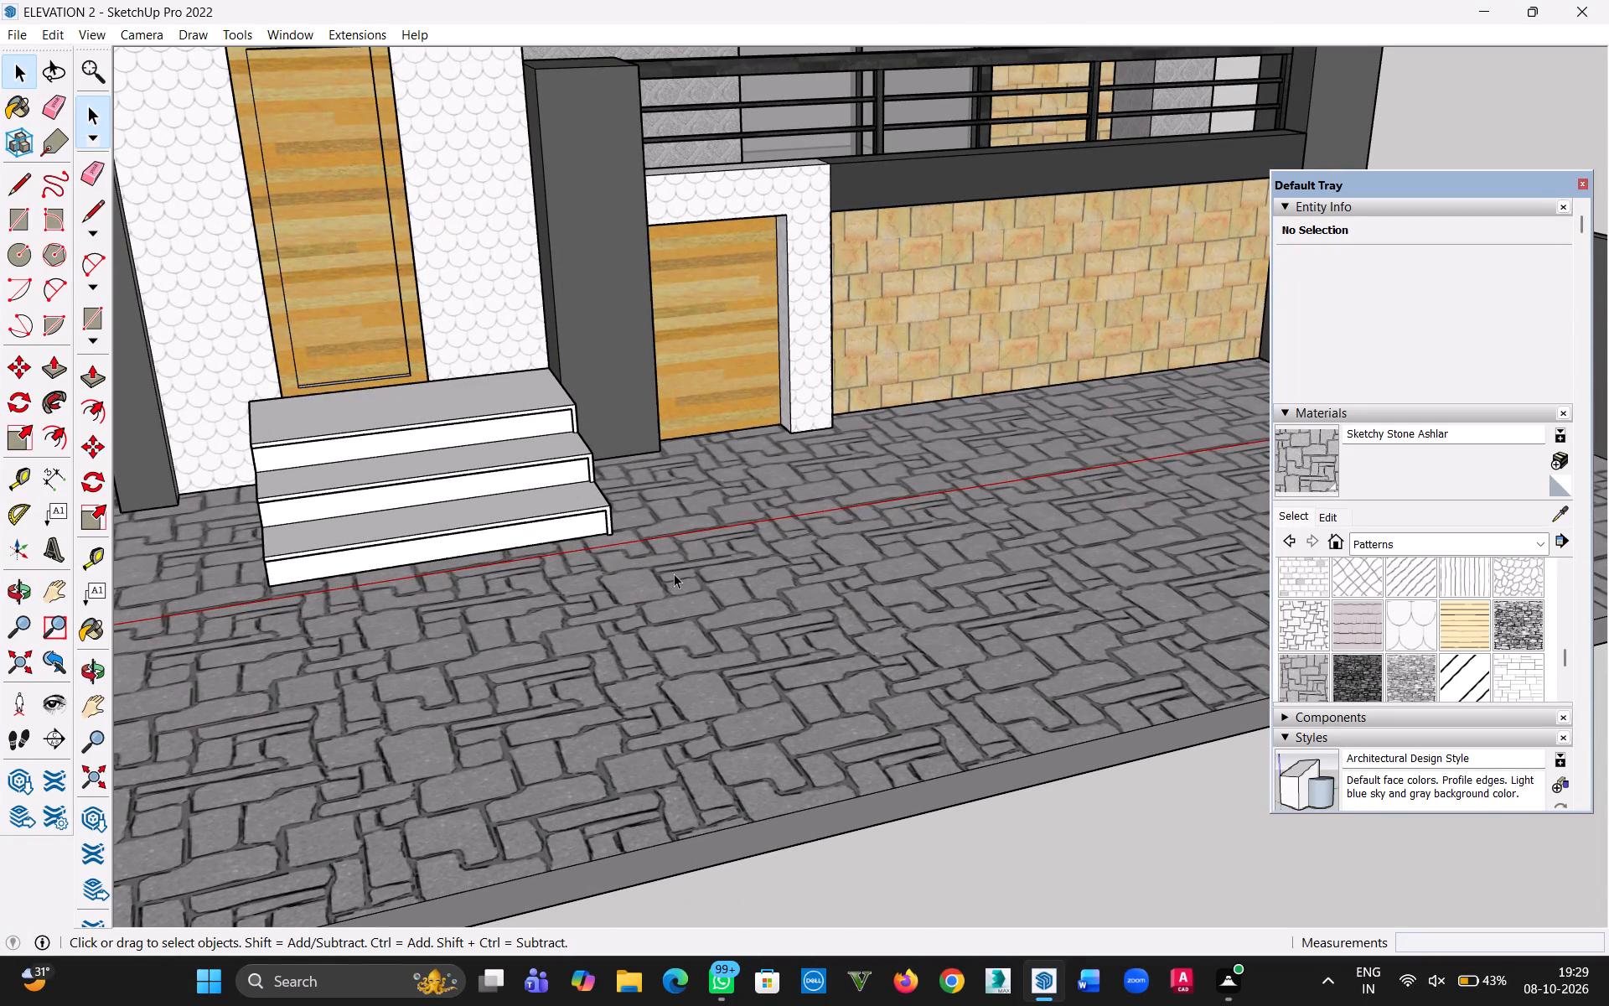
pyautogui.press('b')
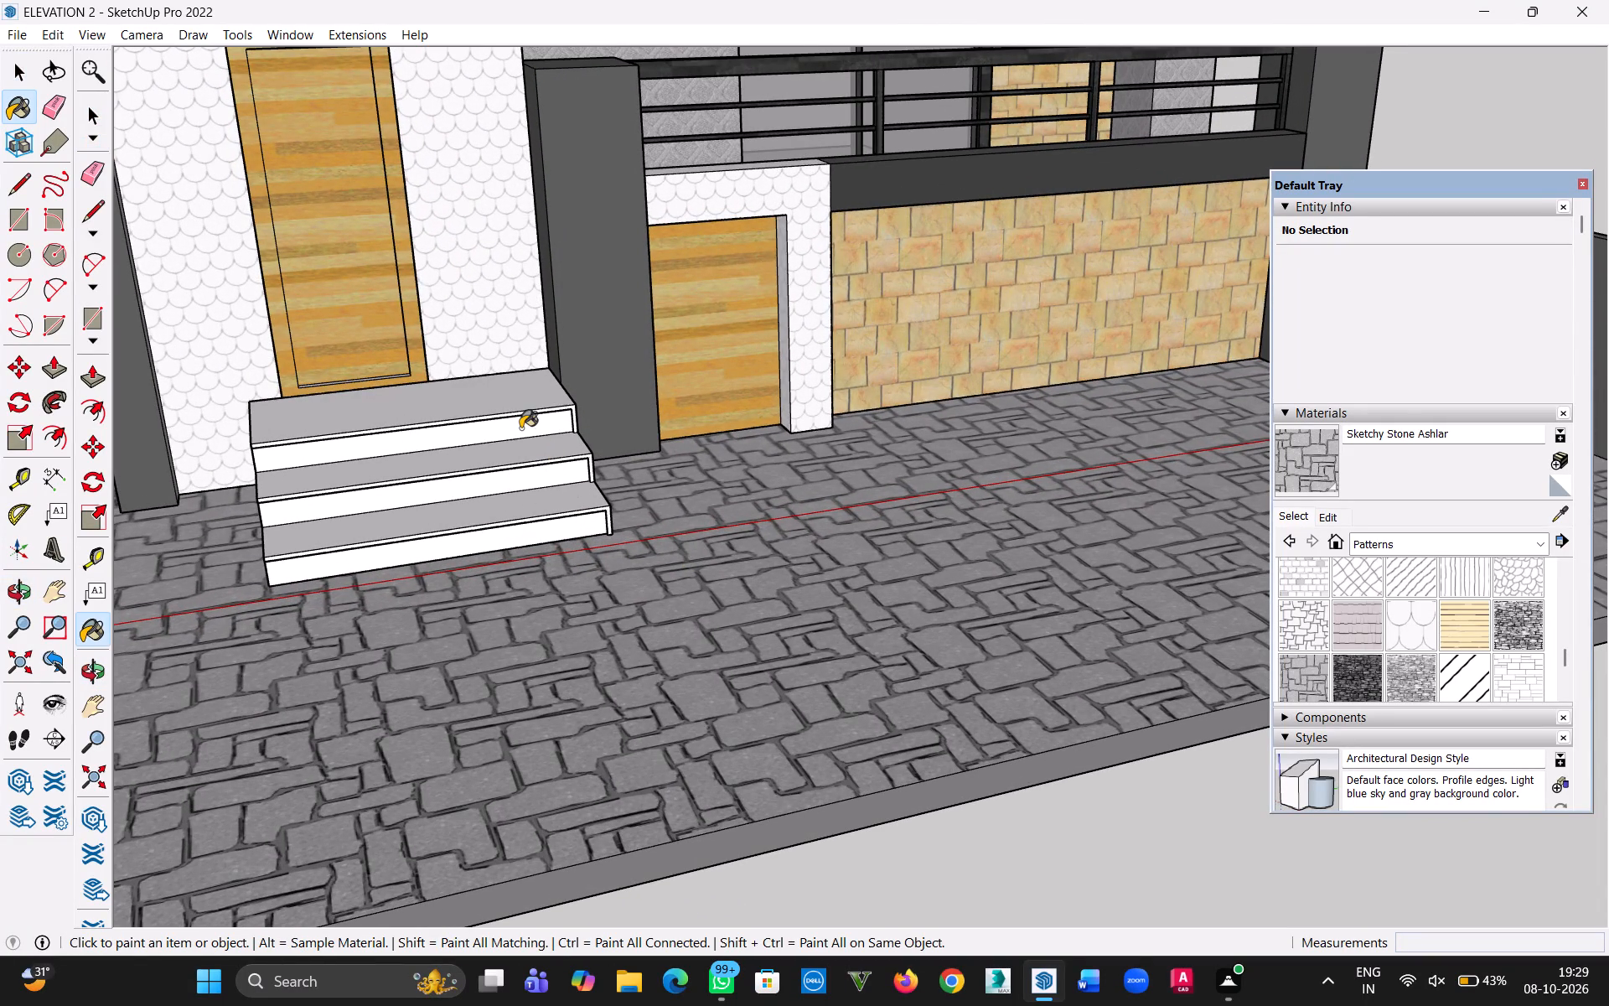
pyautogui.click(1561, 513)
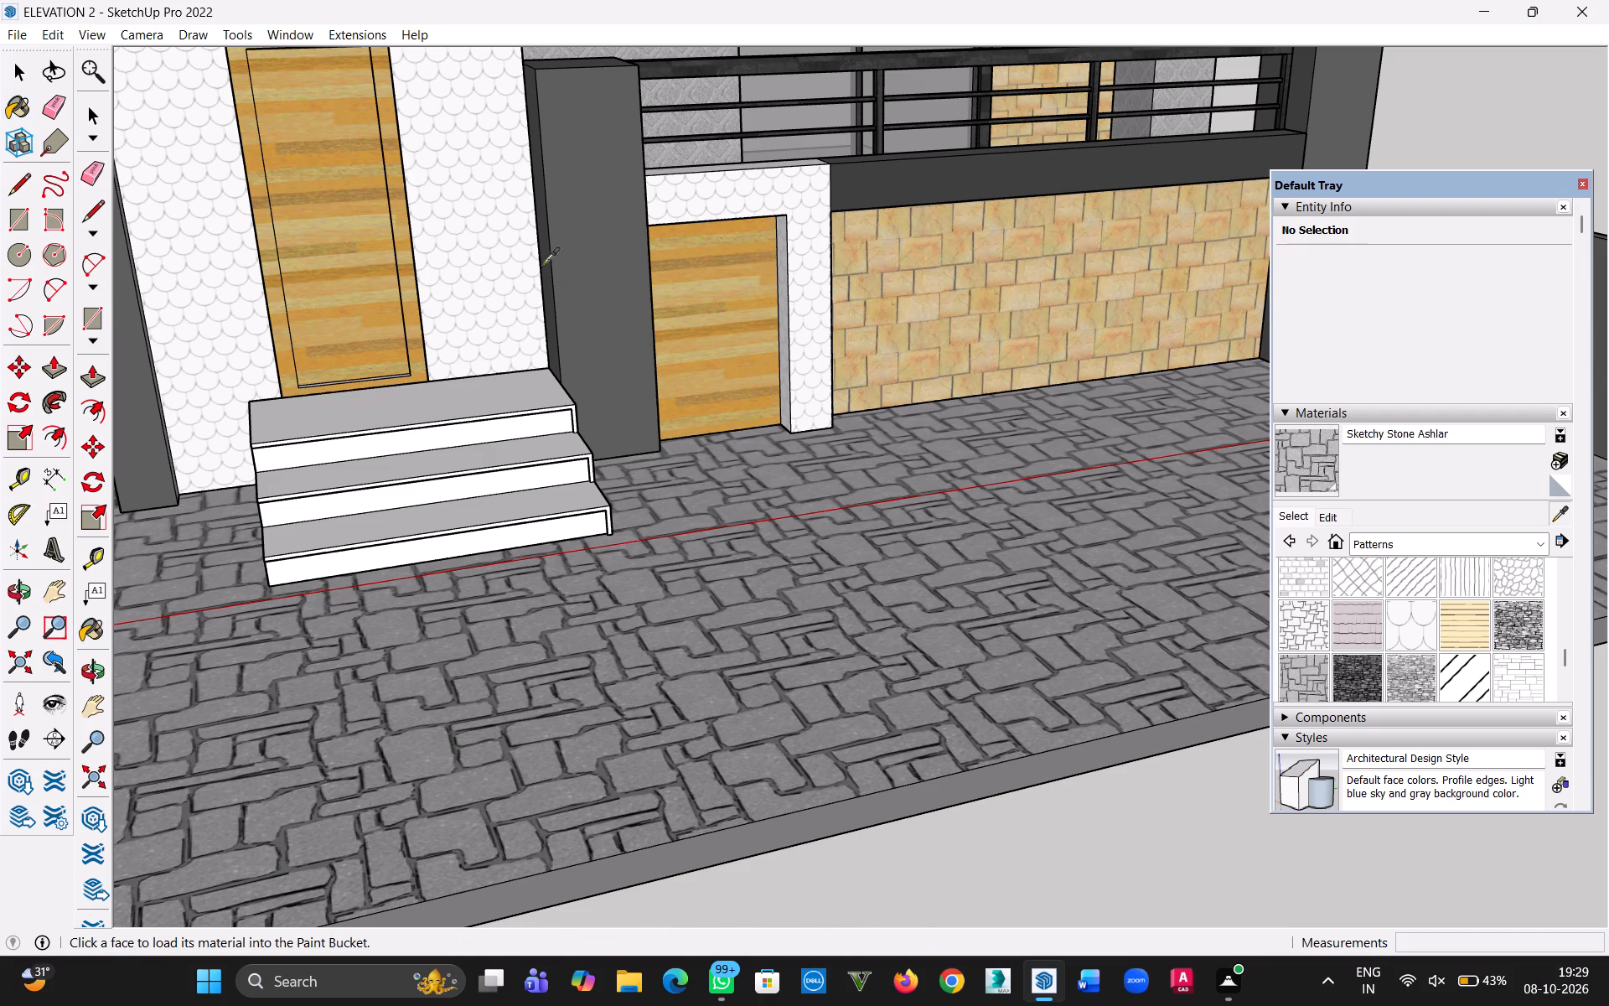
pyautogui.click(498, 254)
pyautogui.click(532, 423)
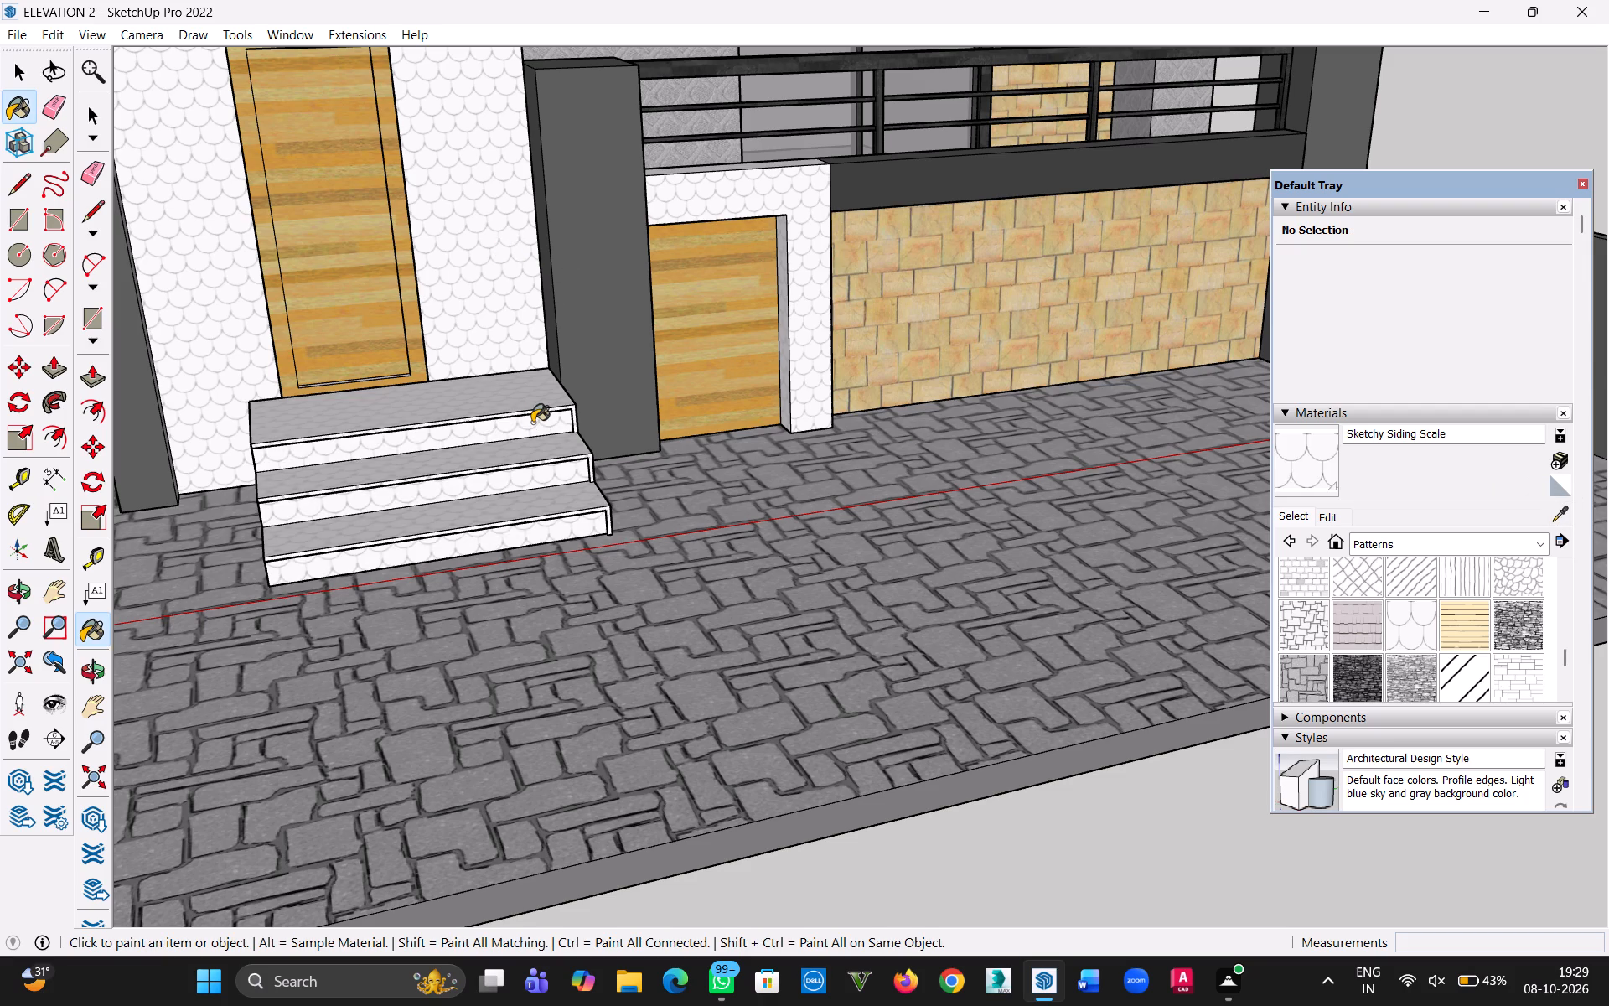
pyautogui.click(24, 72)
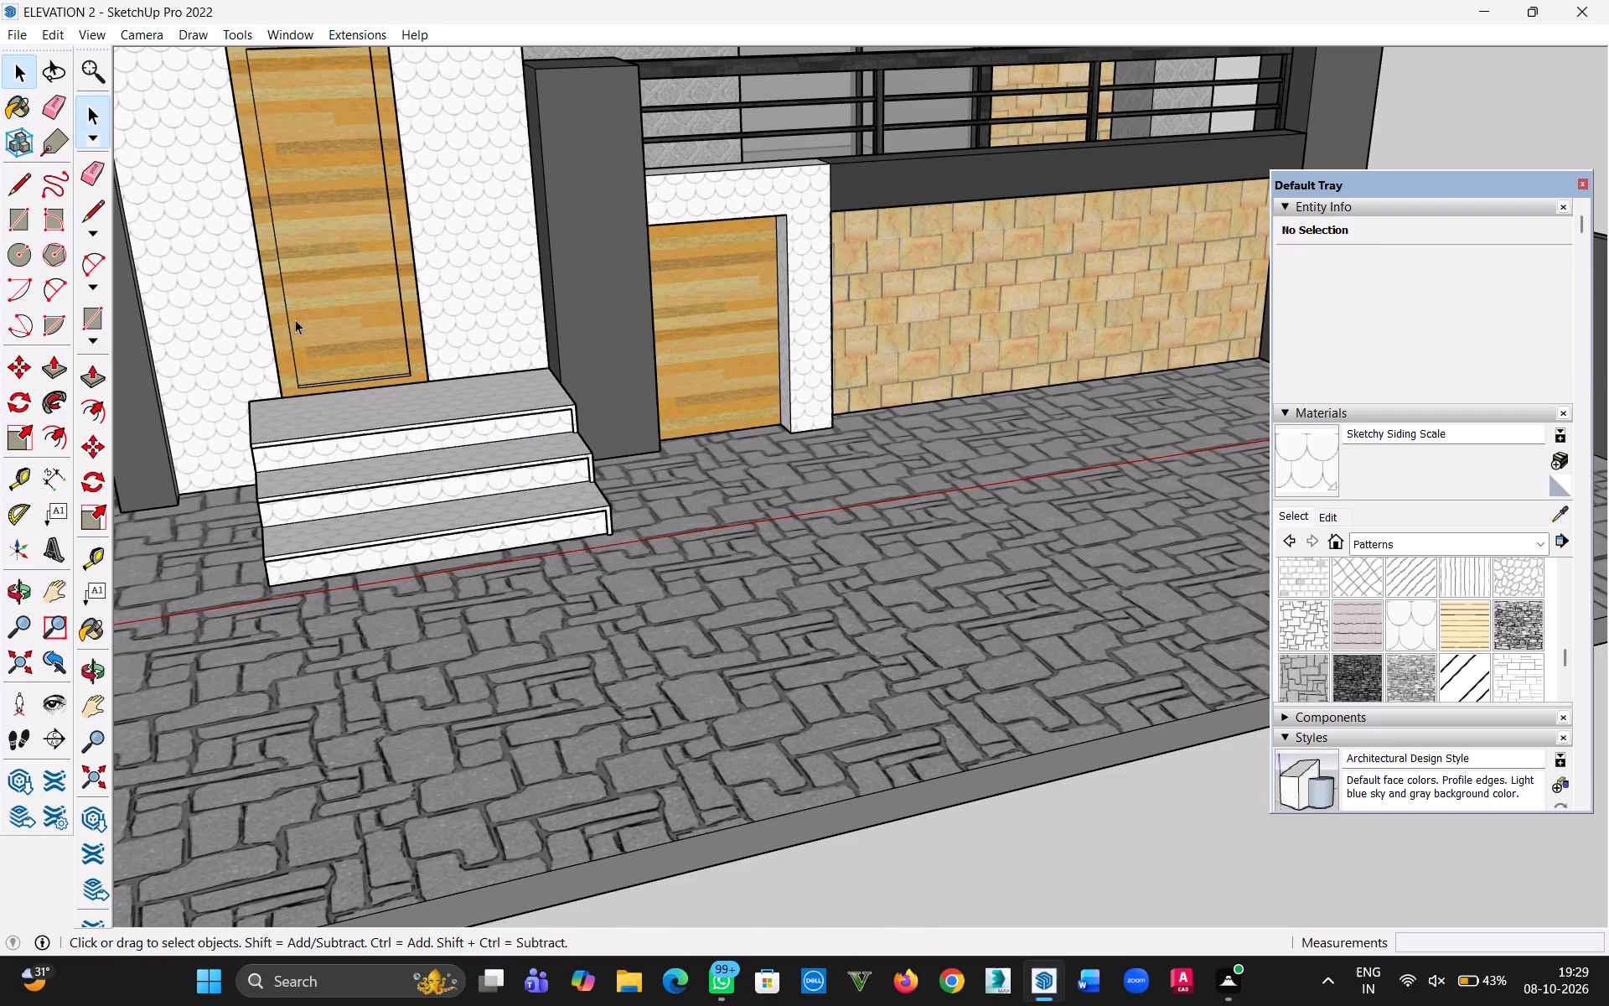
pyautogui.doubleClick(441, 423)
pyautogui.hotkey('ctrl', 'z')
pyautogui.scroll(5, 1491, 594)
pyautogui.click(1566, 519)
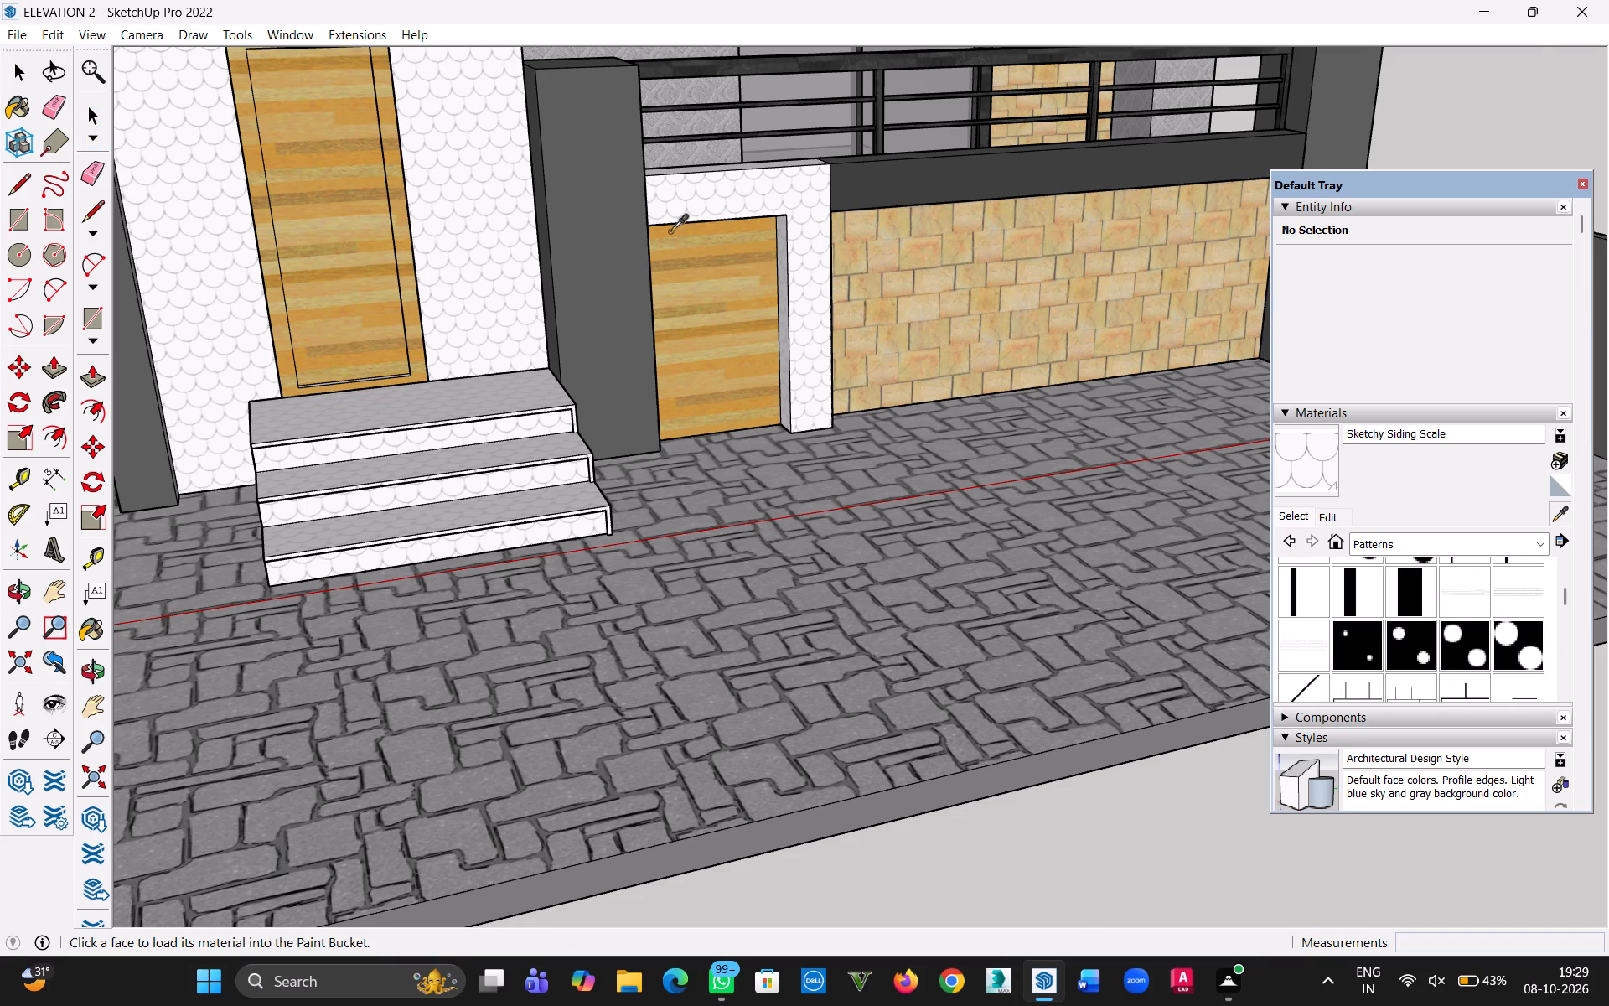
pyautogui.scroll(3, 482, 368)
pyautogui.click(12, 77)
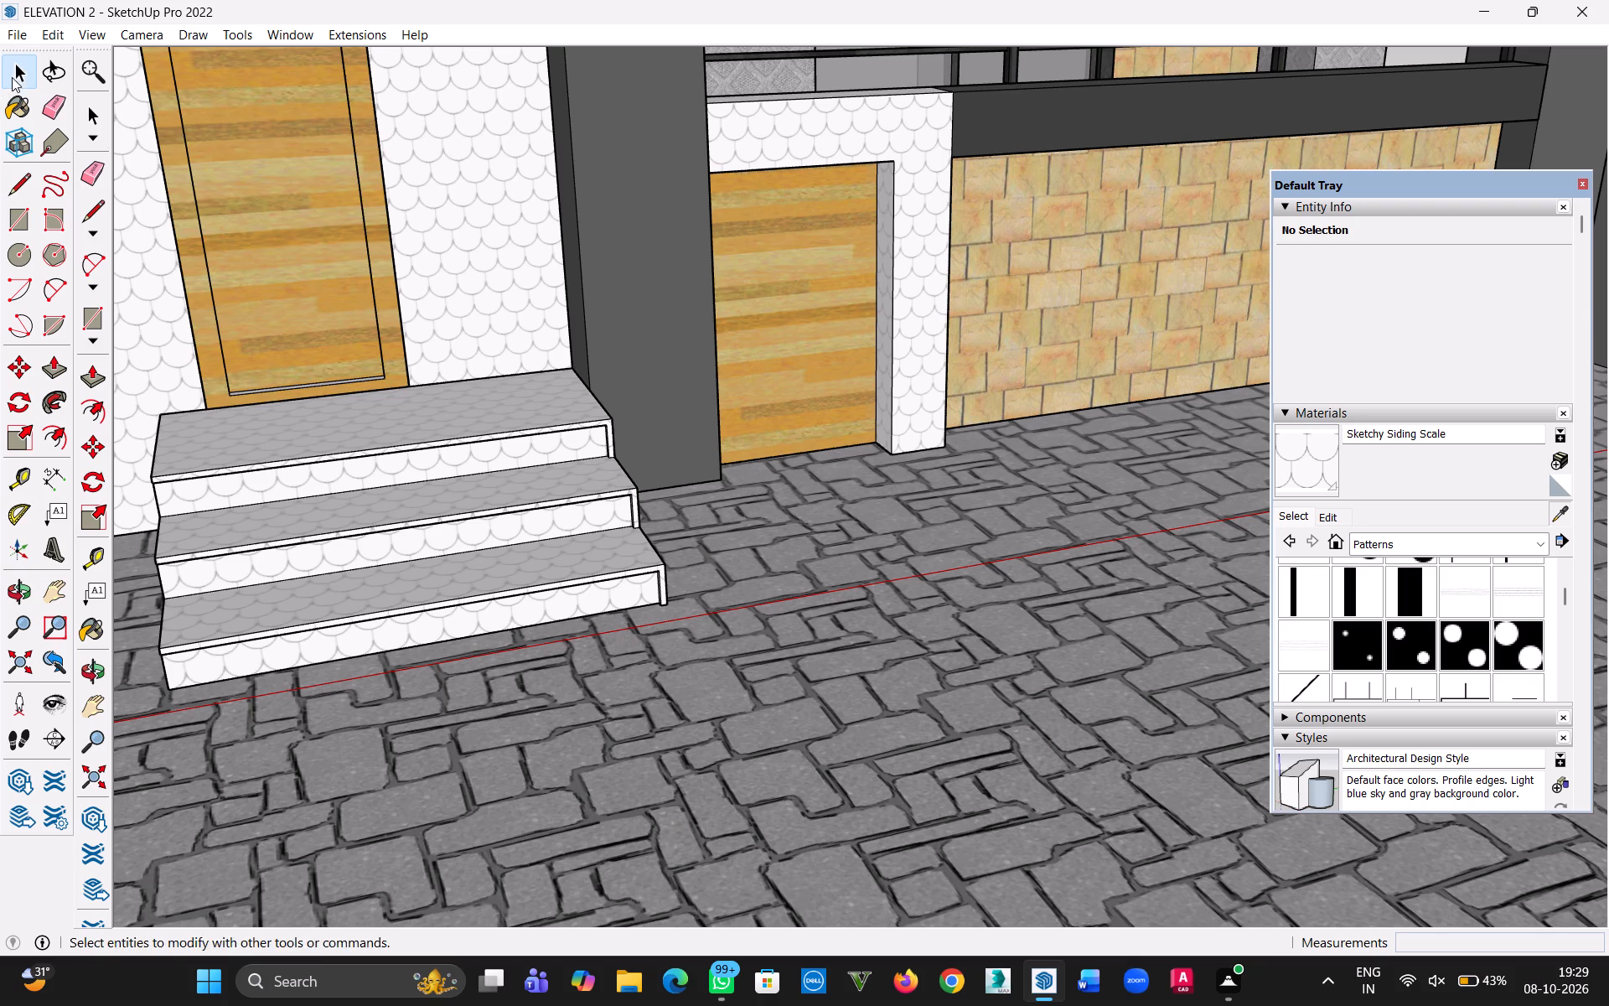
# Inside the entrance steps group, paint the three risers with Color M07 sampled from the dark parapet band, and leave the group.
pyautogui.click(426, 494)
pyautogui.doubleClick(430, 464)
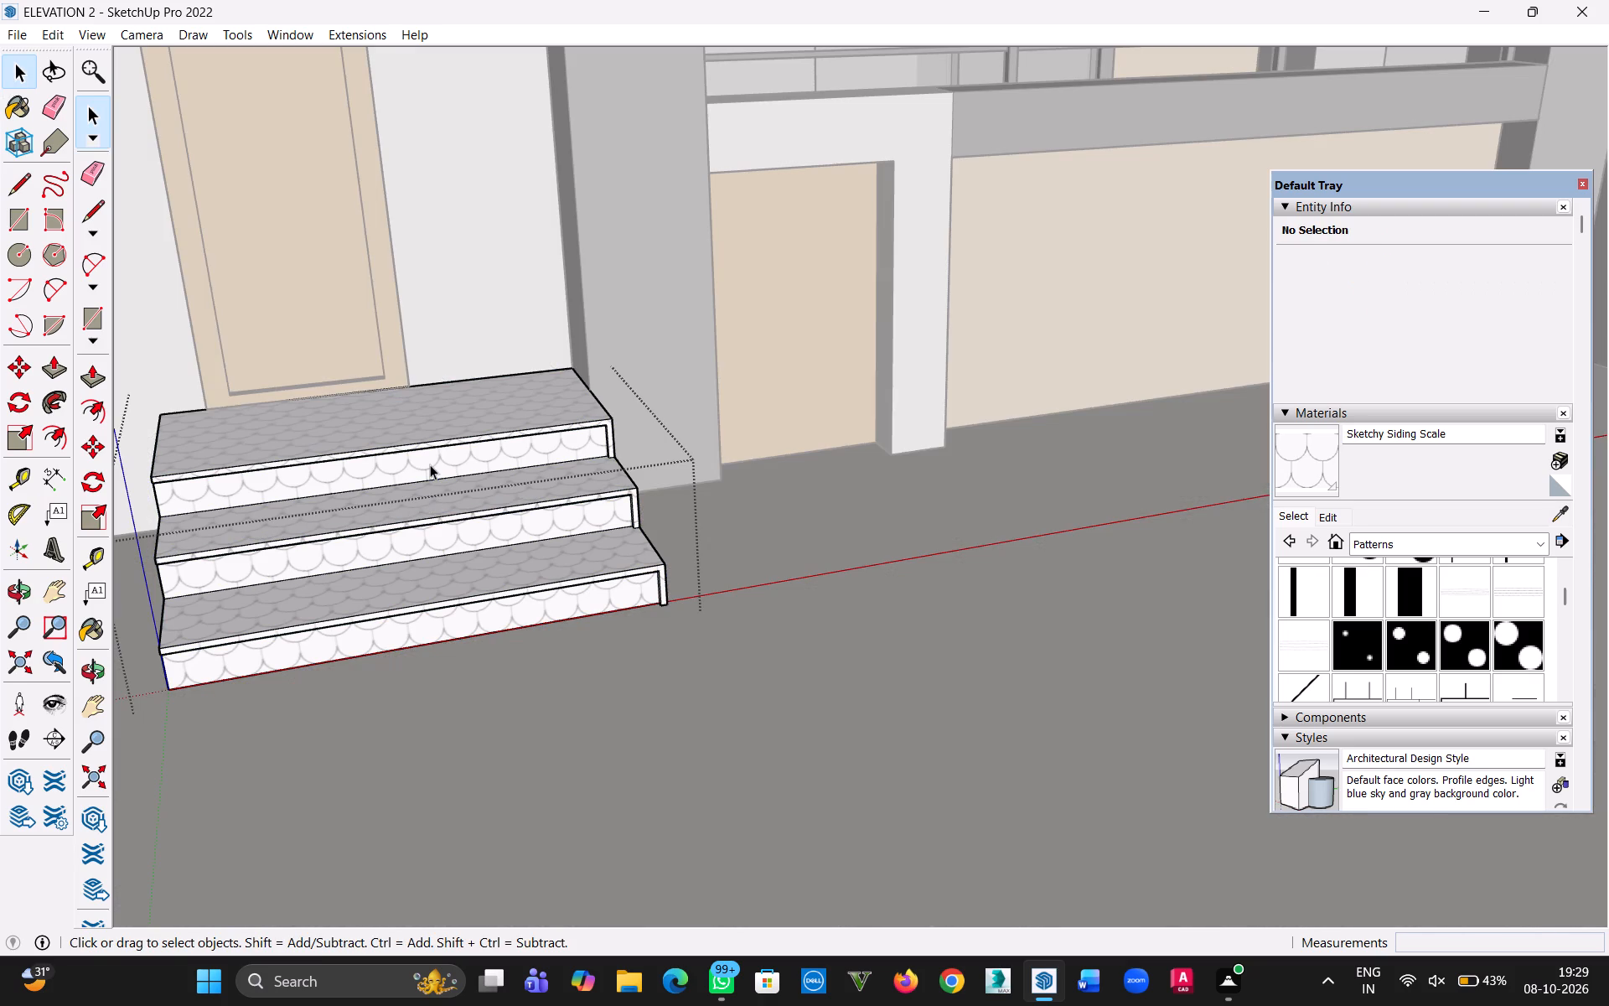
pyautogui.click(430, 464)
pyautogui.press('b')
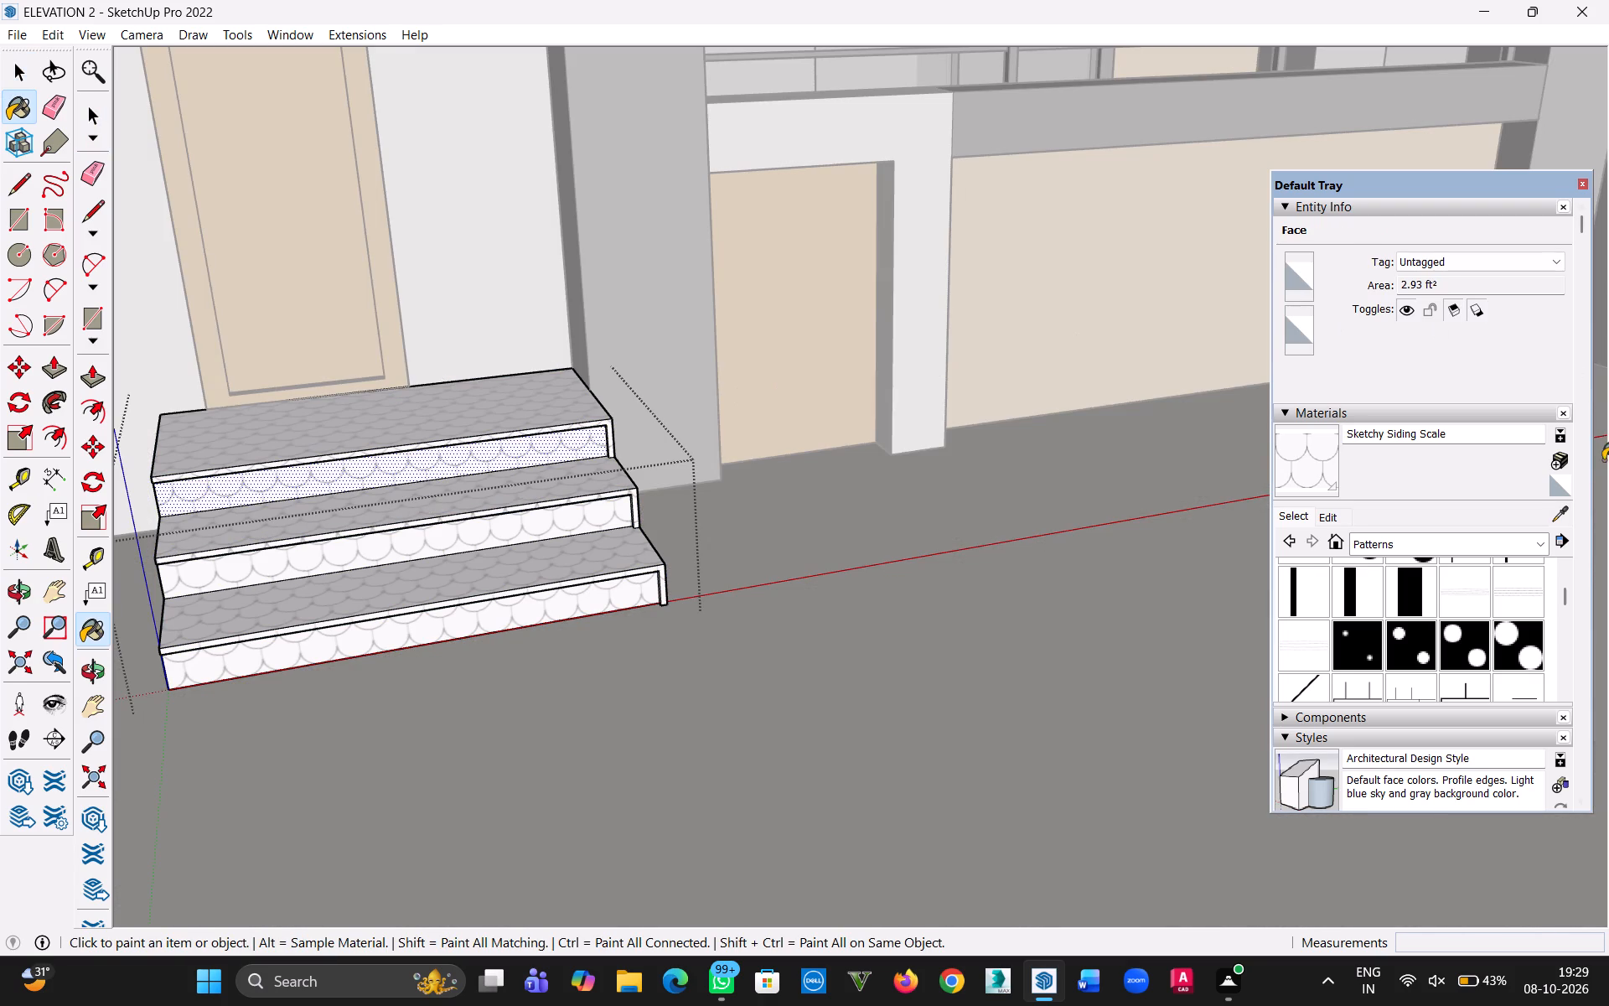
pyautogui.click(1560, 514)
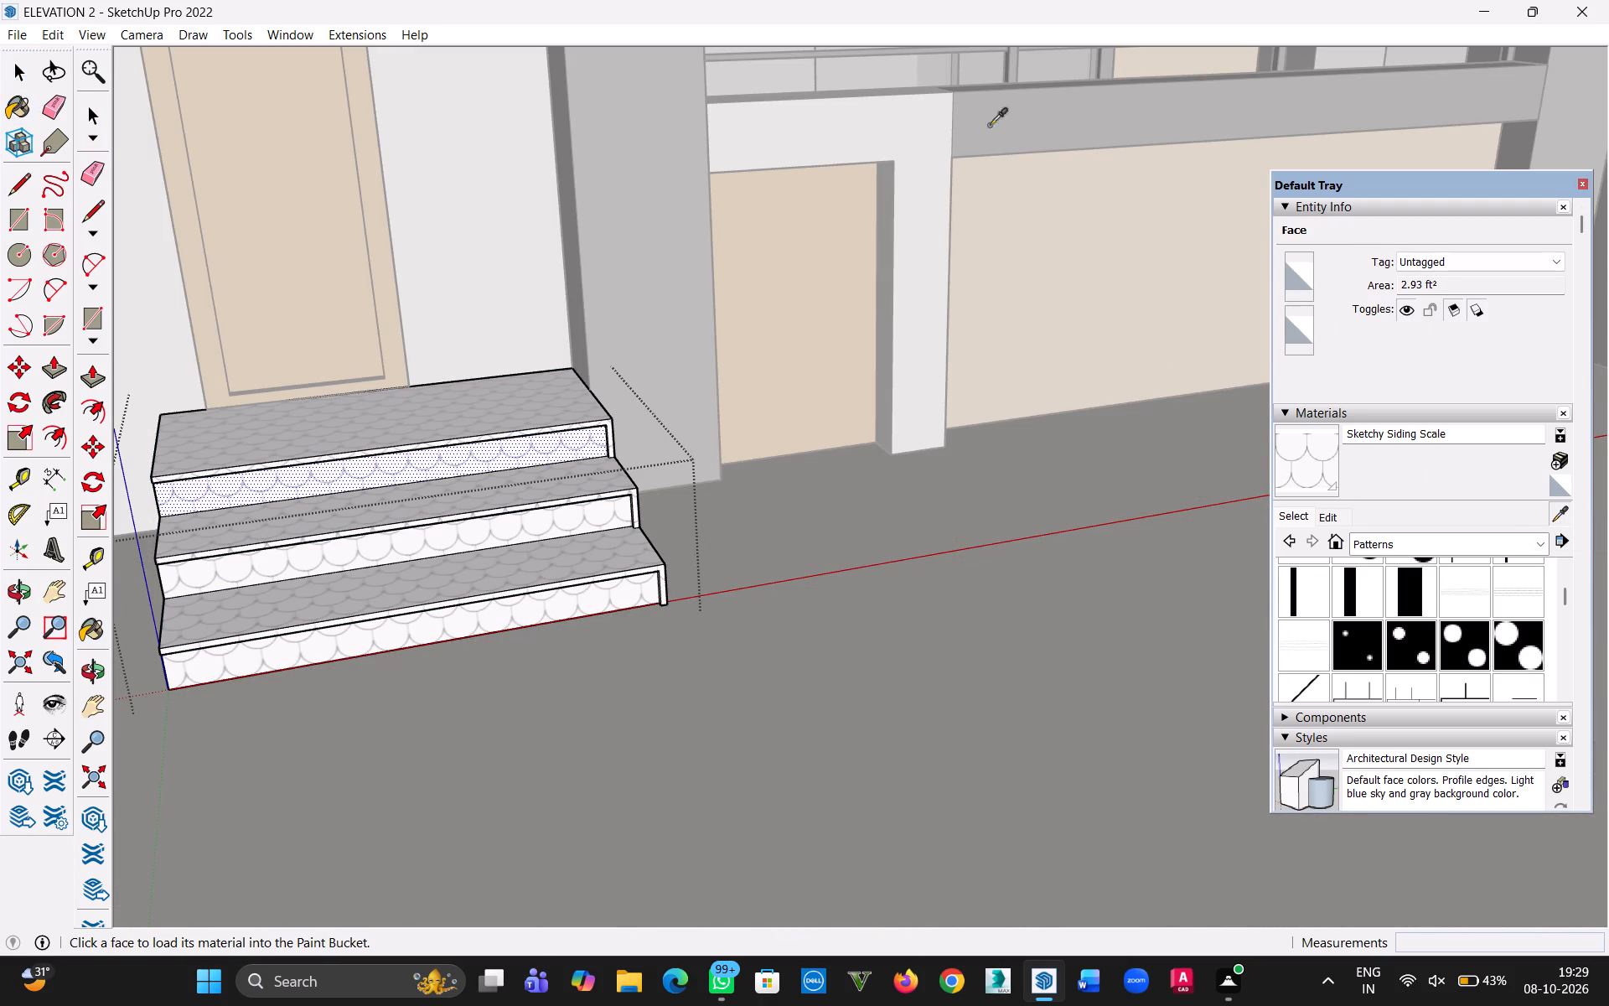
pyautogui.click(1054, 127)
pyautogui.click(554, 446)
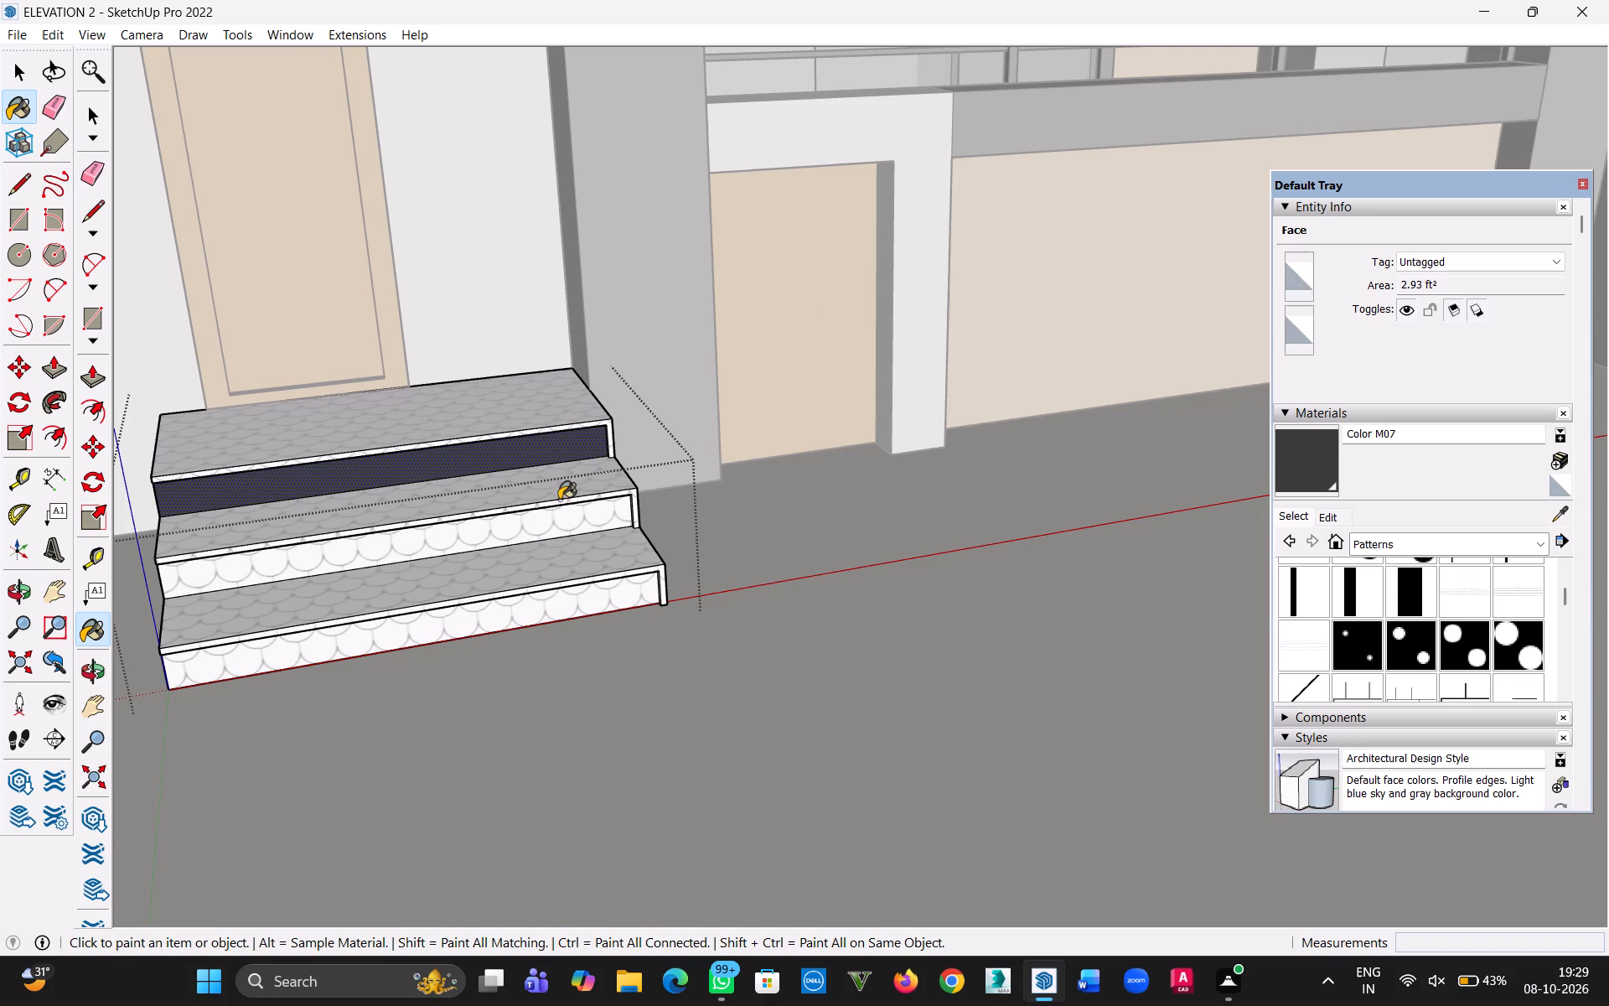
pyautogui.click(561, 517)
pyautogui.click(575, 602)
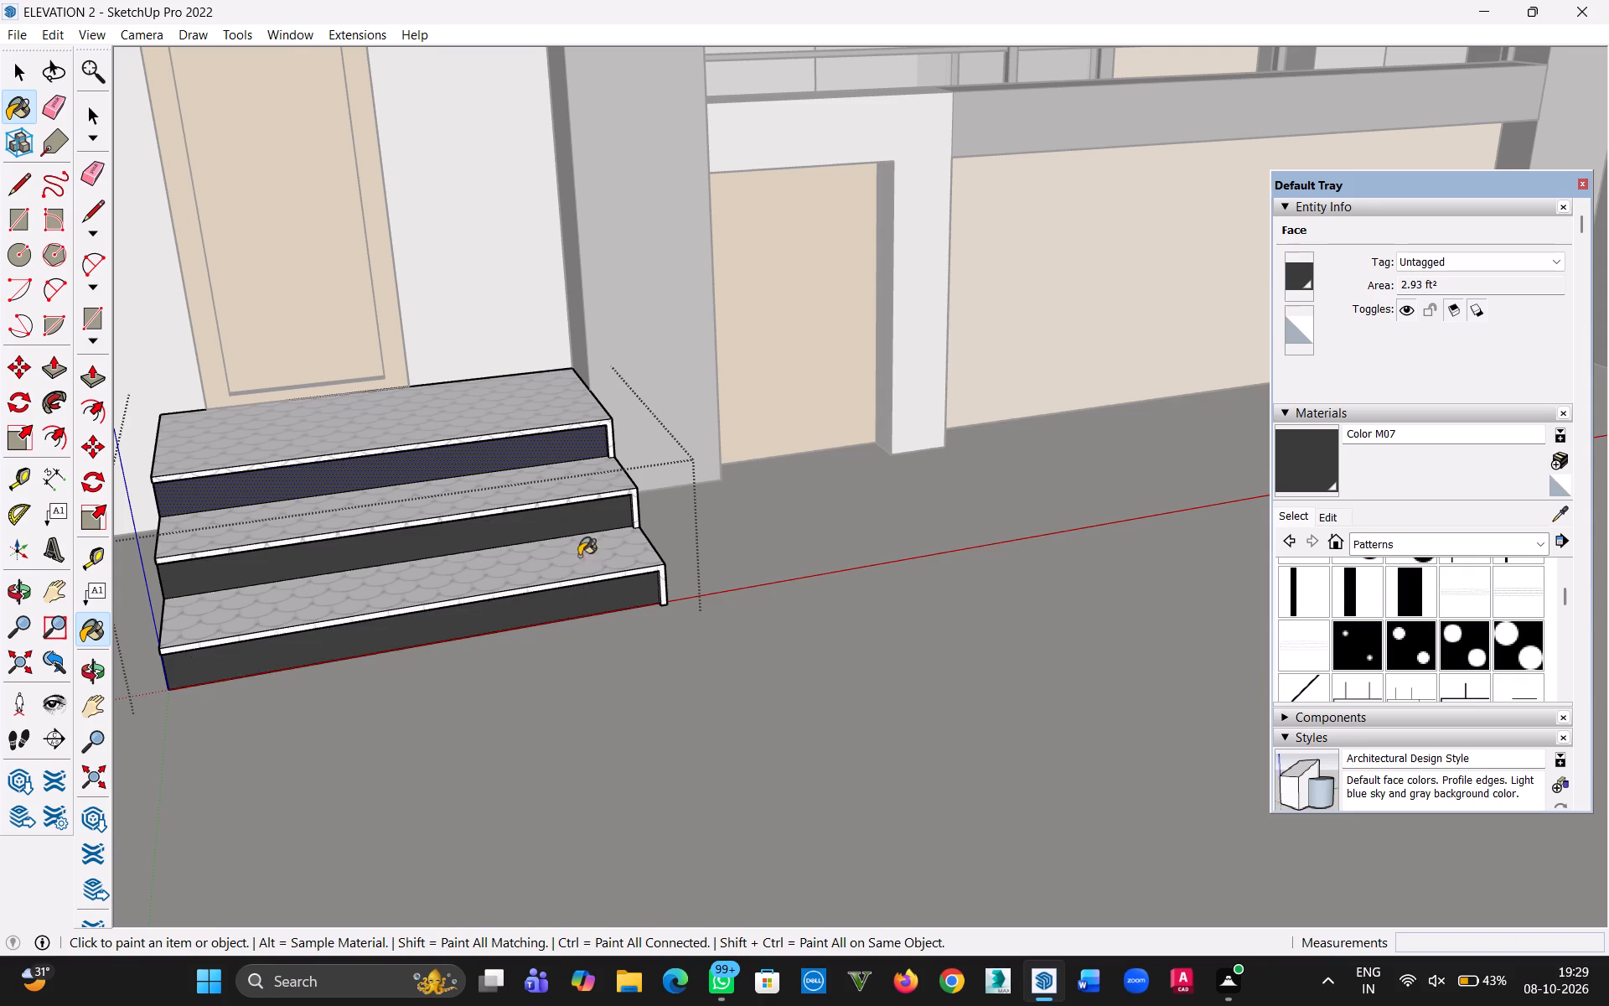
pyautogui.click(18, 69)
pyautogui.click(654, 526)
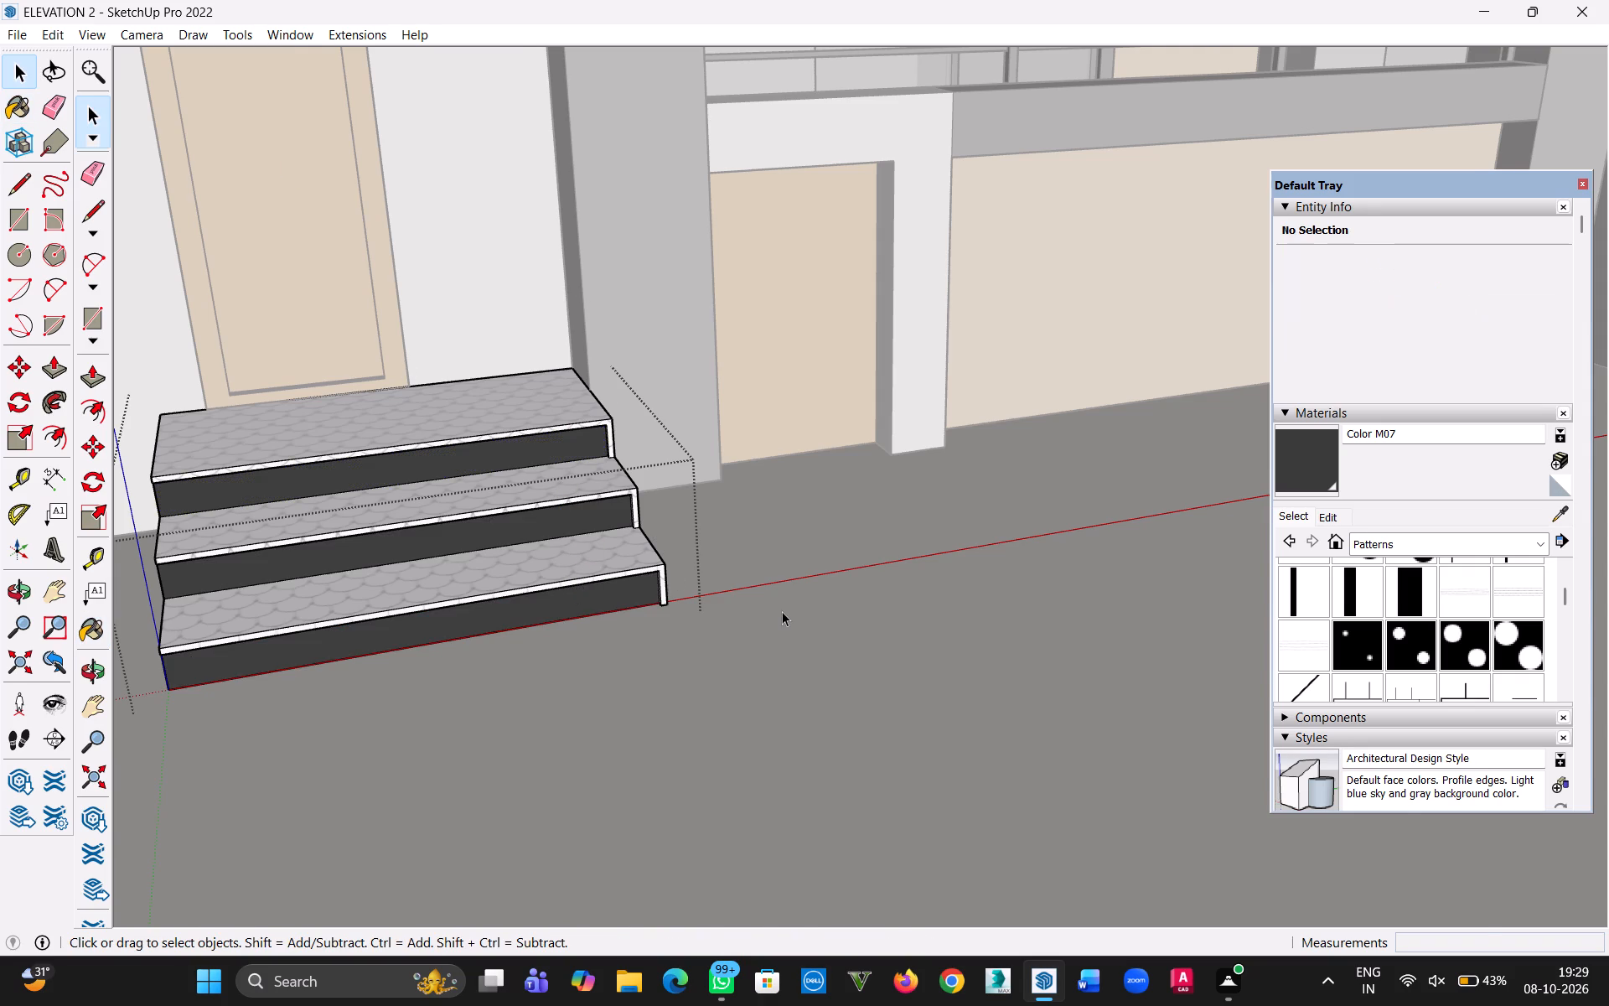
pyautogui.click(782, 611)
# Examine the recoloured entrance steps, the ground floor frontage and the whole house elevation from several angles and distances.
pyautogui.scroll(-9, 782, 612)
pyautogui.moveTo(768, 610); pyautogui.dragTo(746, 530, button='middle')
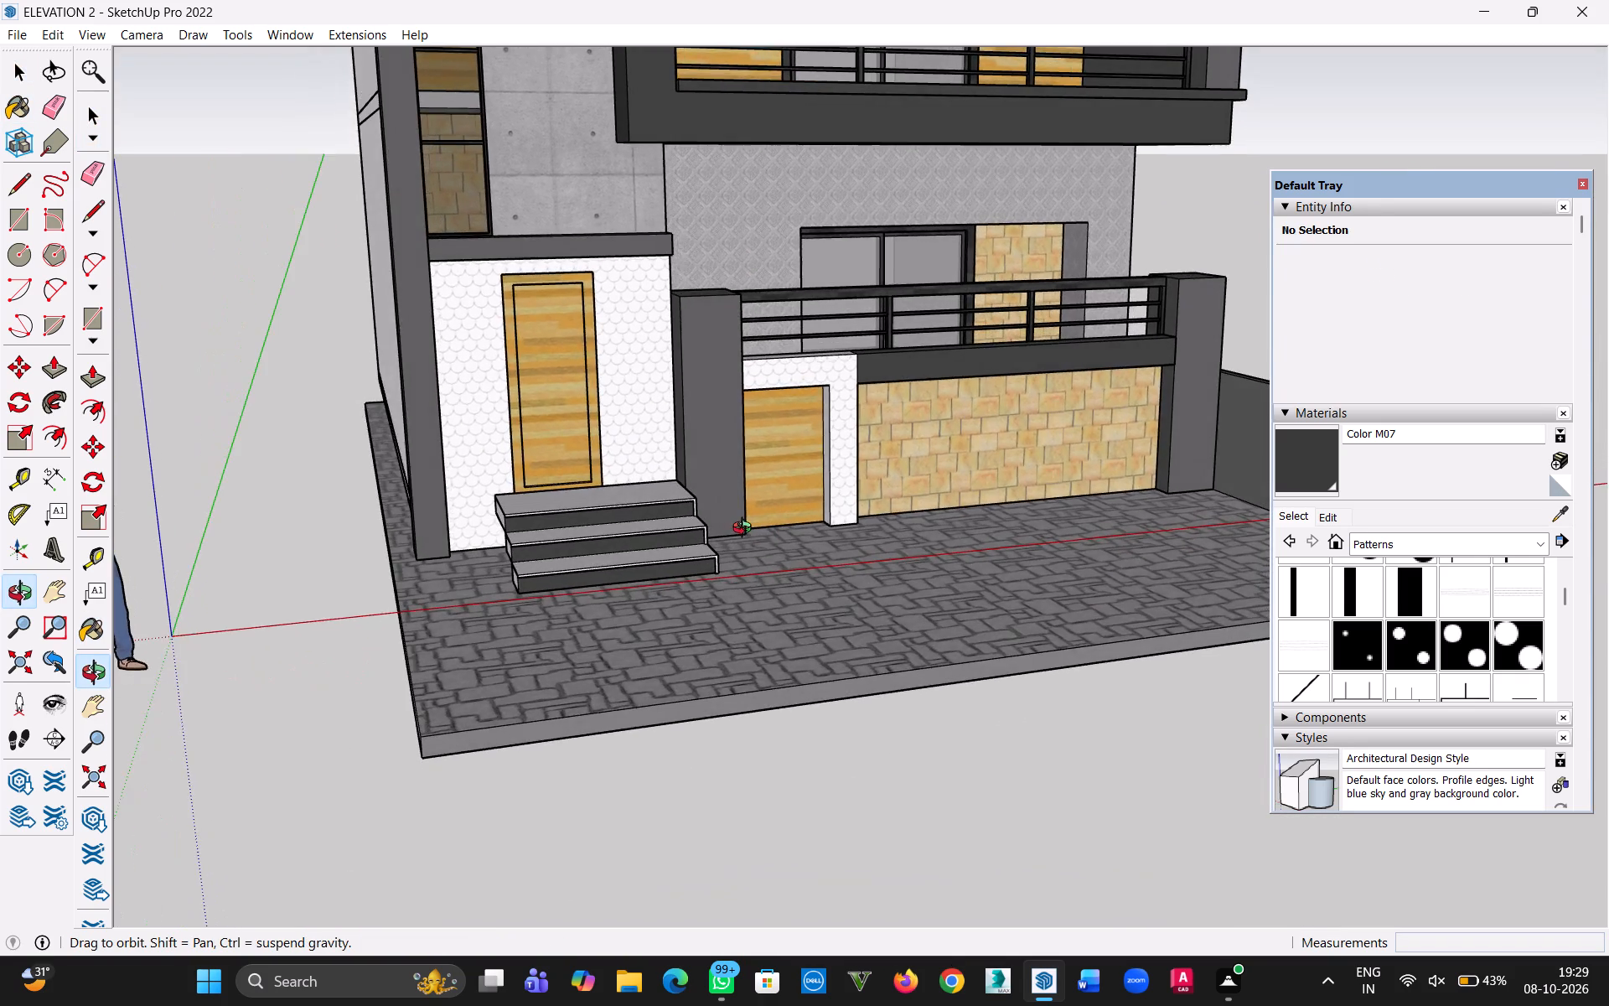
pyautogui.moveTo(746, 530); pyautogui.dragTo(807, 559, button='middle')
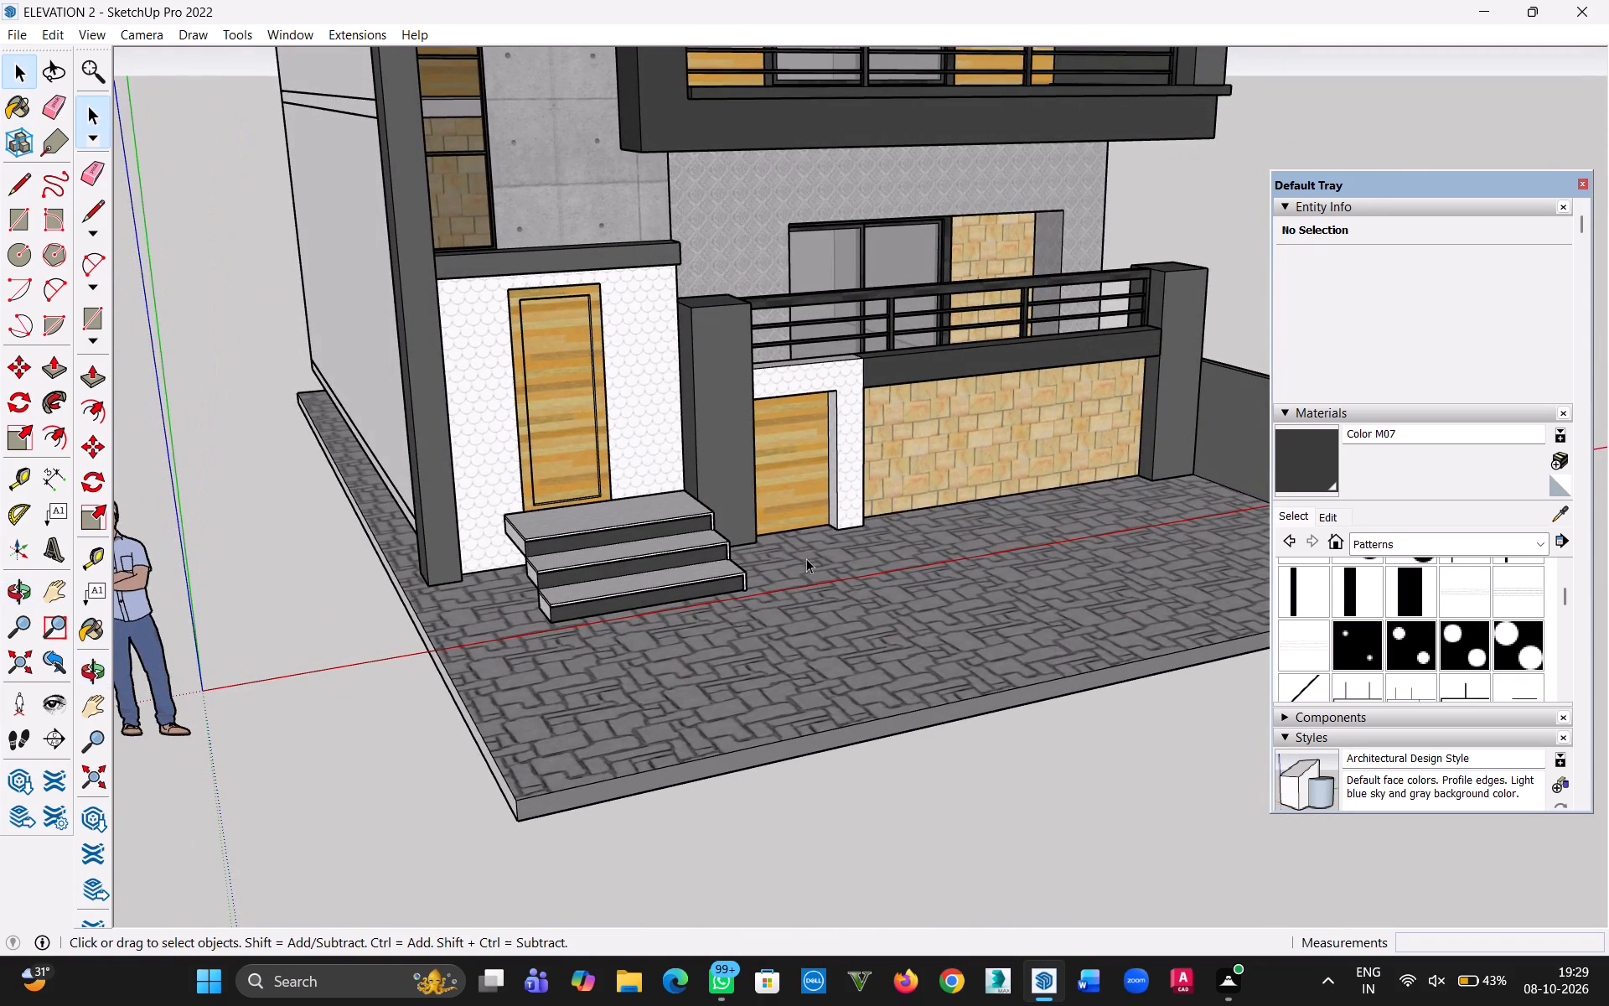
pyautogui.scroll(3, 806, 558)
pyautogui.press('h')
pyautogui.moveTo(773, 502); pyautogui.dragTo(568, 647)
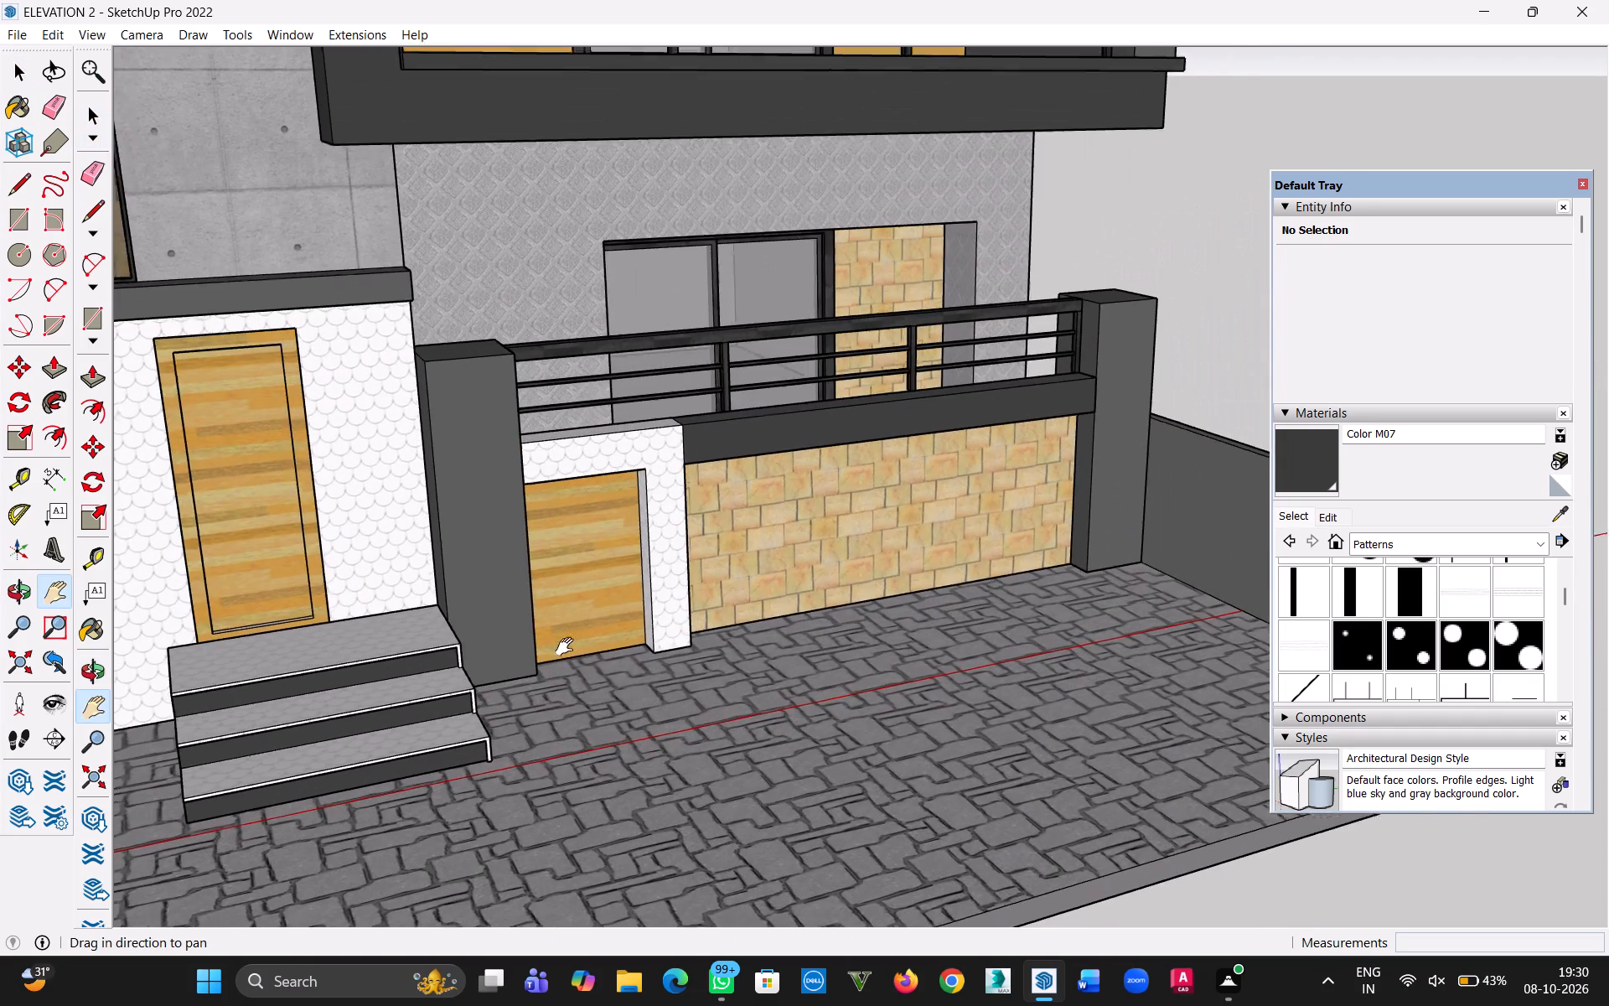
pyautogui.moveTo(568, 647); pyautogui.dragTo(603, 654)
pyautogui.scroll(-10, 600, 651)
pyautogui.moveTo(580, 656); pyautogui.dragTo(542, 656, button='middle')
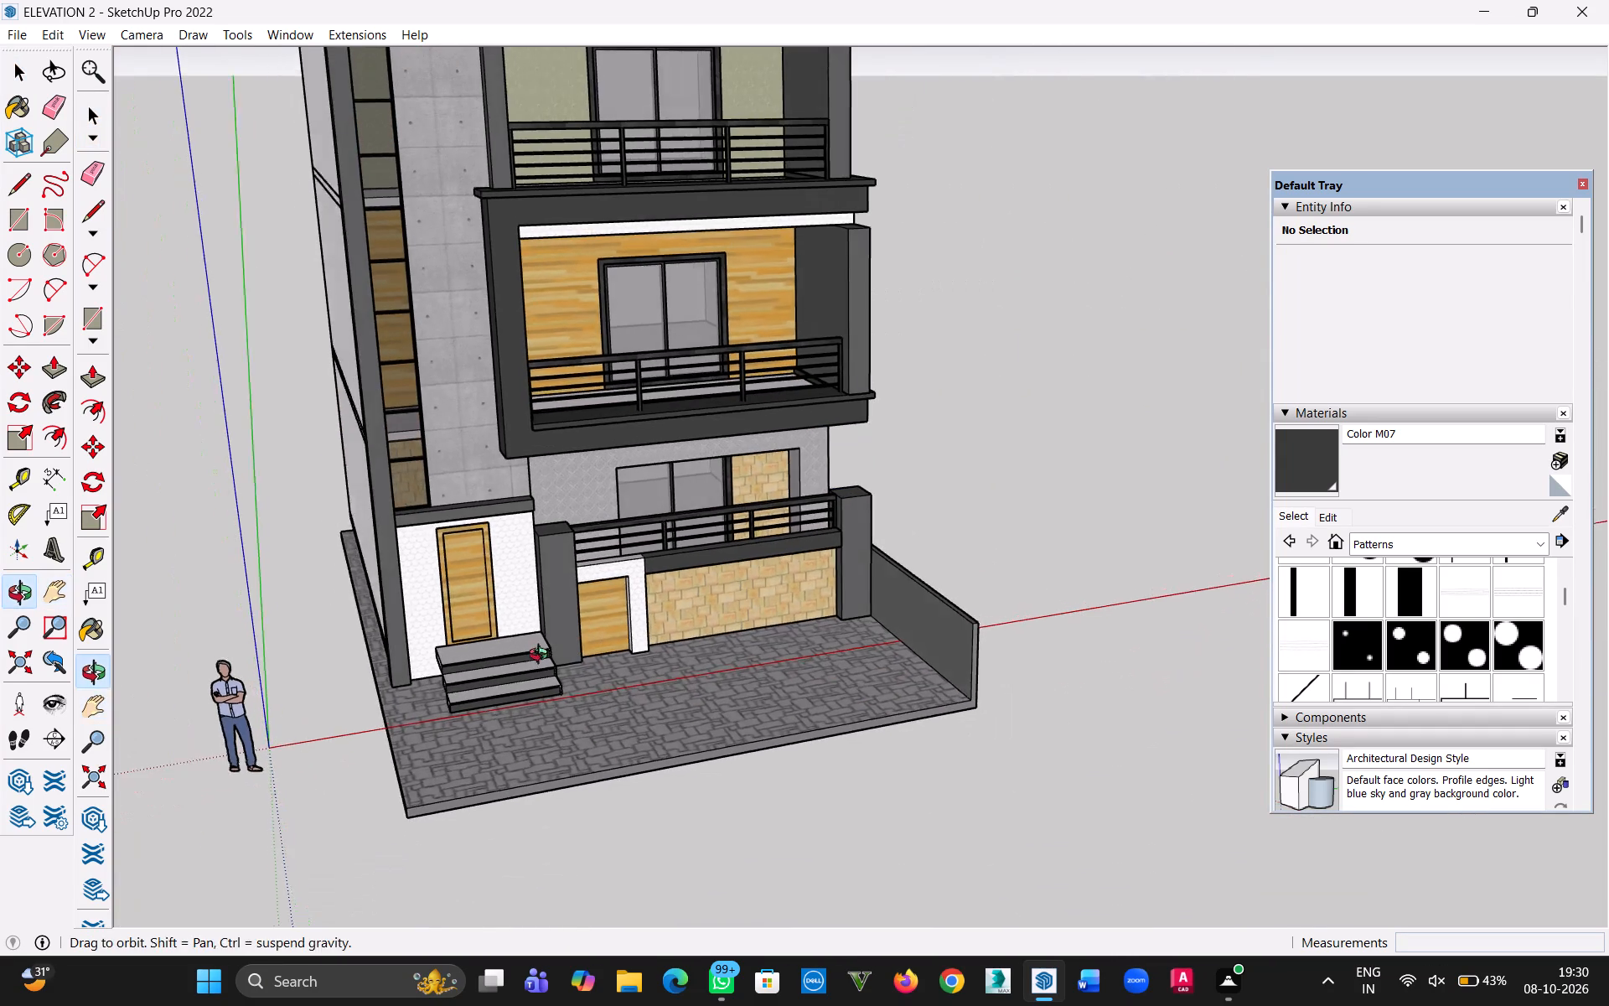
pyautogui.moveTo(542, 656); pyautogui.dragTo(541, 656, button='middle')
pyautogui.scroll(-4, 559, 640)
pyautogui.moveTo(589, 548); pyautogui.dragTo(596, 650)
pyautogui.moveTo(596, 646); pyautogui.dragTo(591, 582, button='middle')
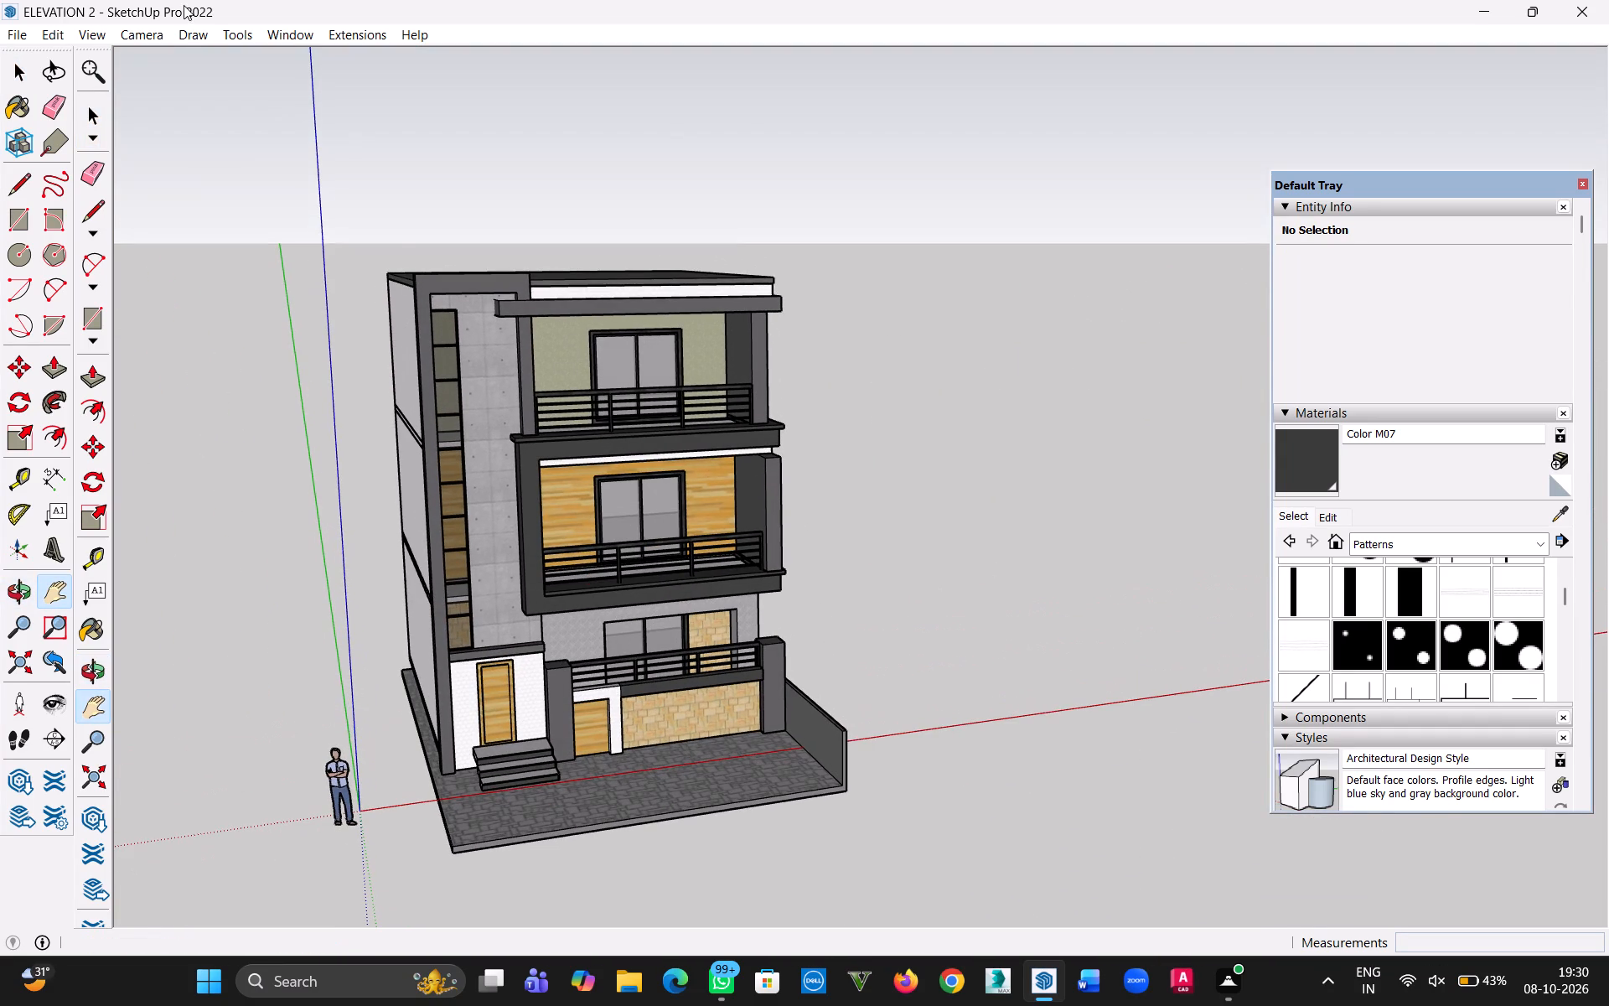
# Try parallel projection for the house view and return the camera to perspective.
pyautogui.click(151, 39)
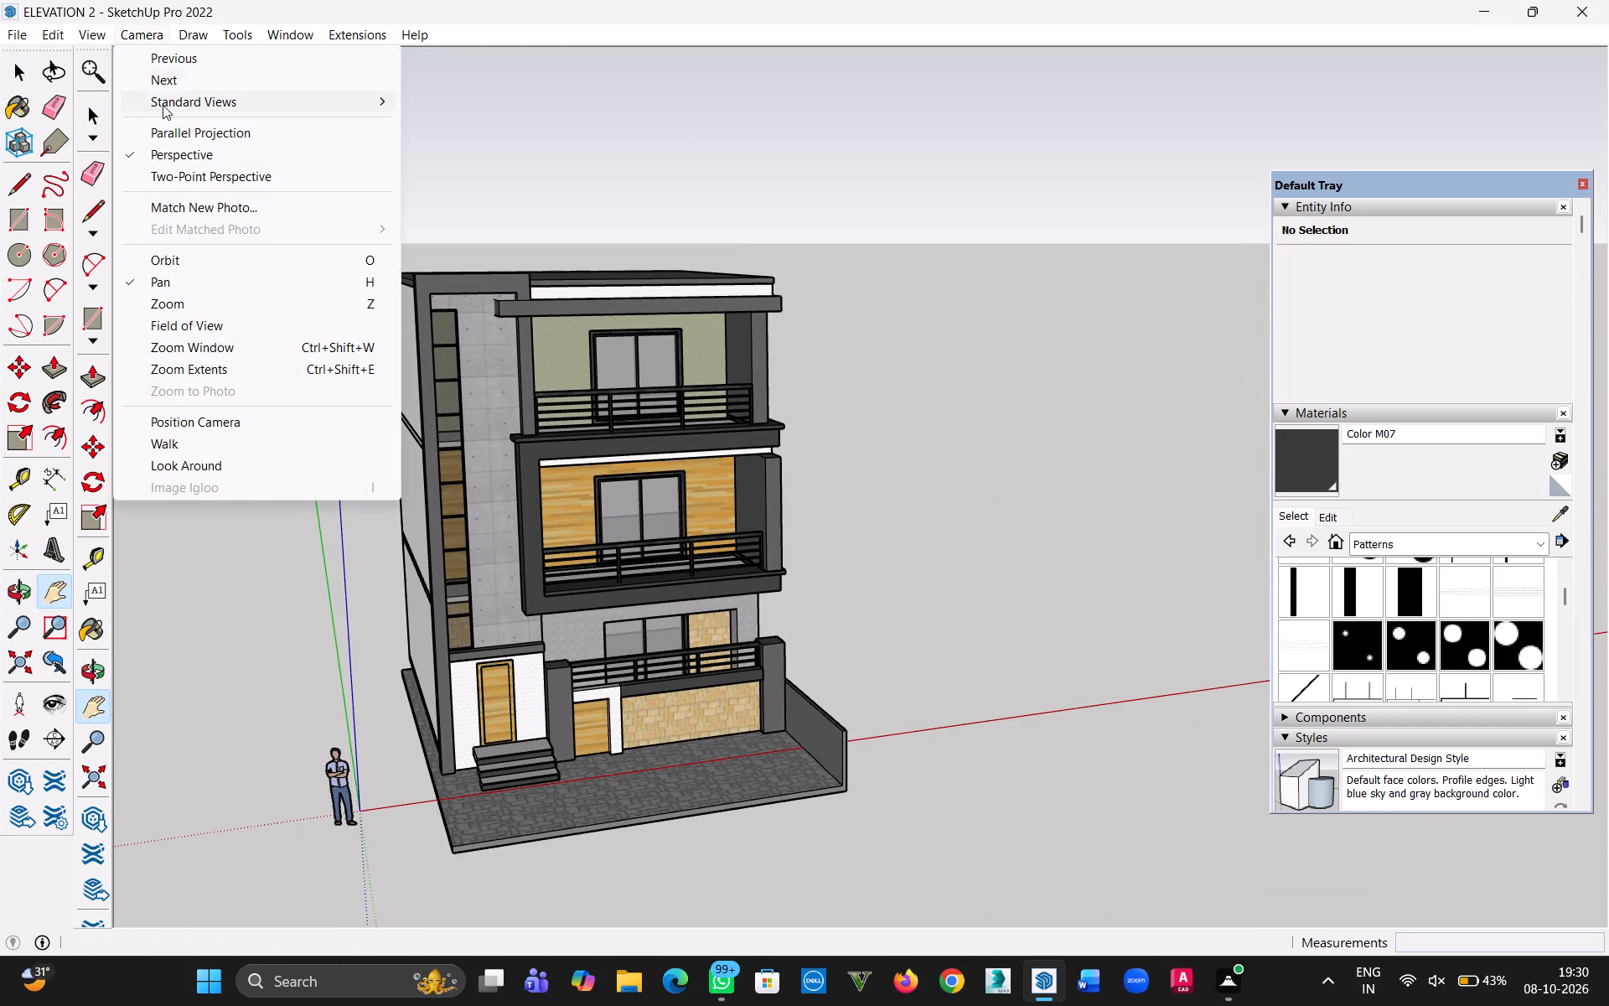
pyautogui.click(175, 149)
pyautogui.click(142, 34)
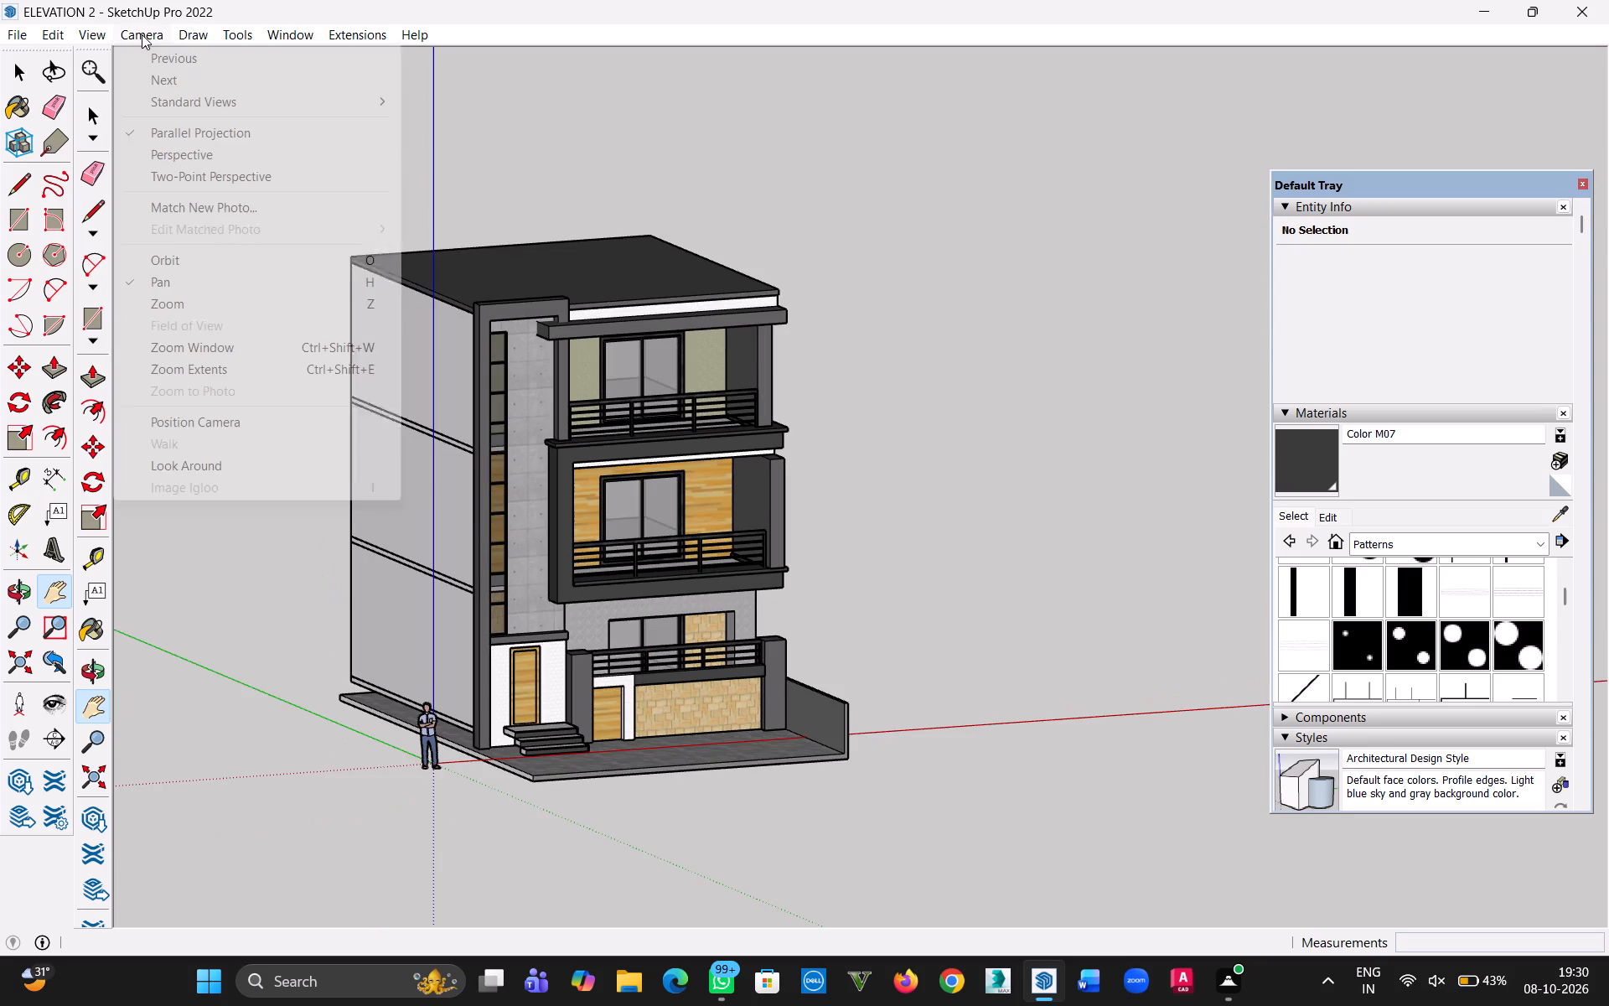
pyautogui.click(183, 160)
# Save the ELEVATION 2 model with the full front elevation framed in perspective.
pyautogui.scroll(4, 715, 682)
pyautogui.scroll(-1, 664, 689)
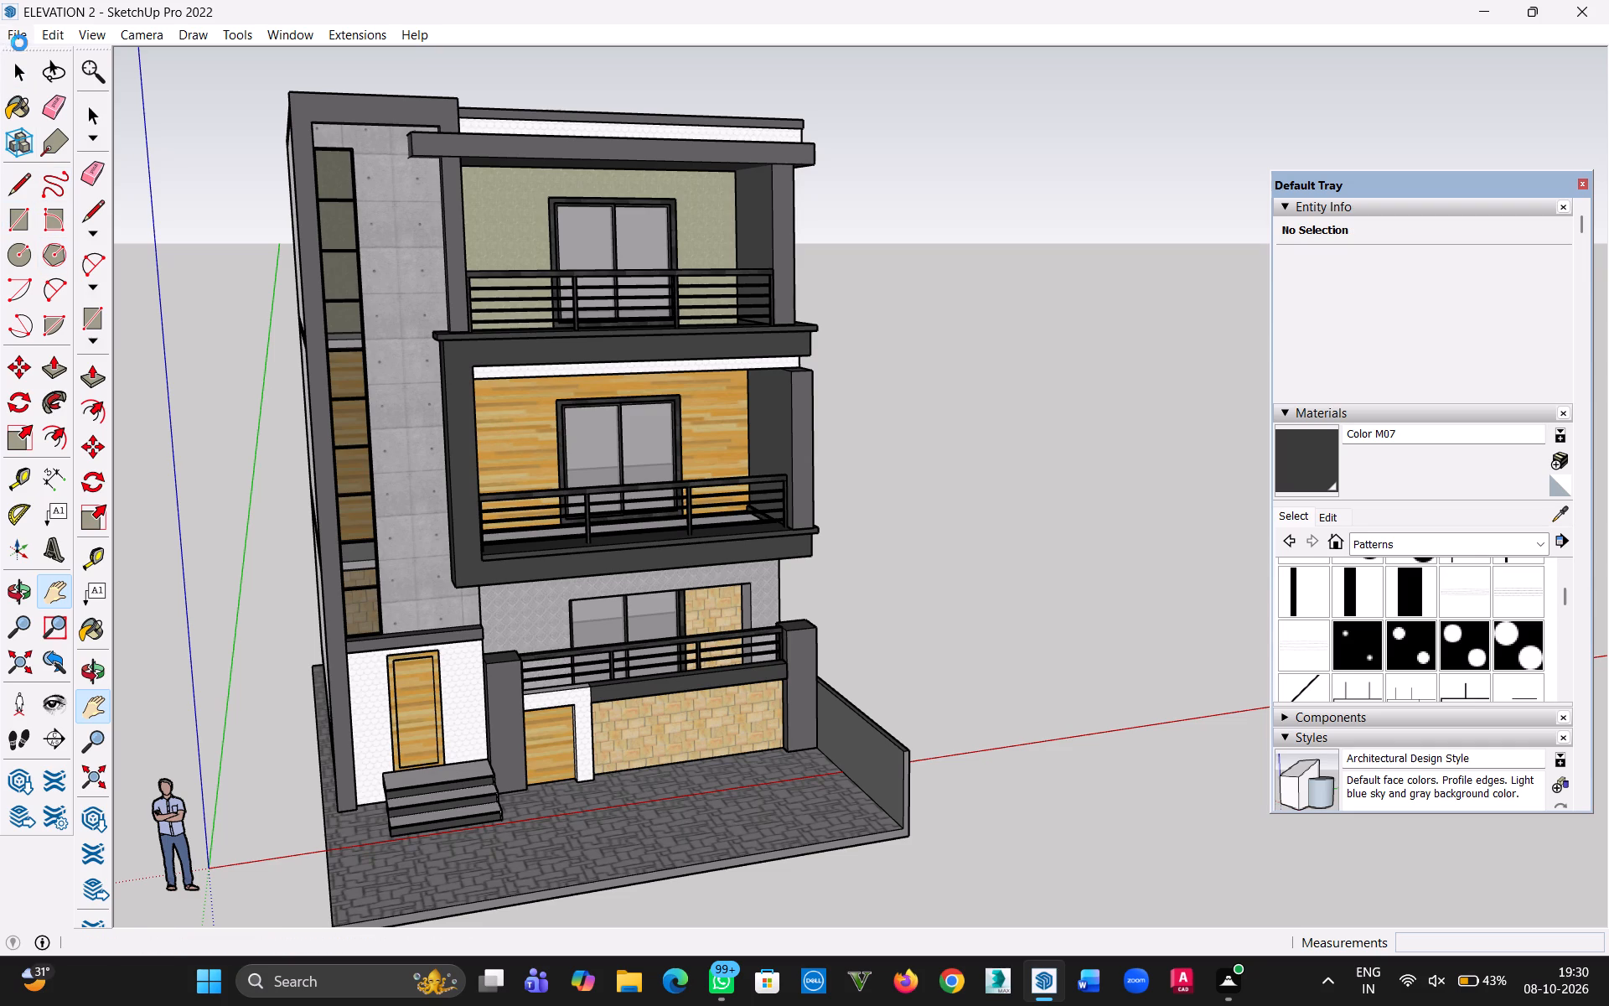
pyautogui.hotkey('ctrl', 's')
# Export the current view as a 2D graphic PDF named ELEVATION 2 into the WORK26 folder on the Desktop.
pyautogui.click(9, 36)
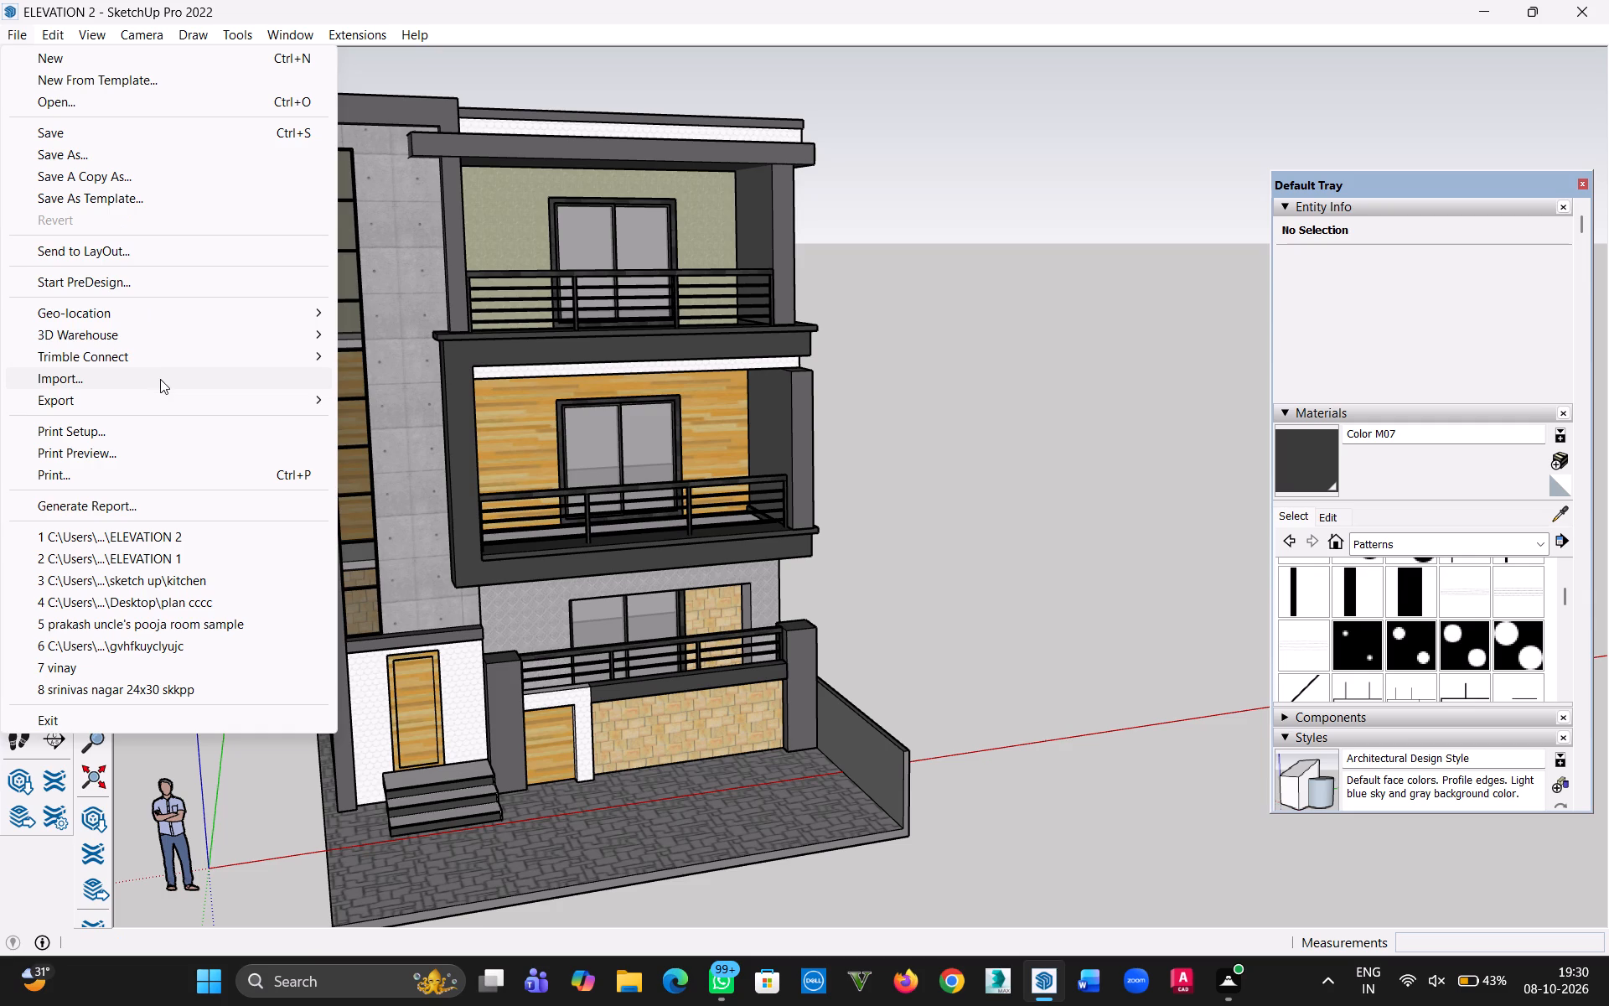
pyautogui.click(428, 420)
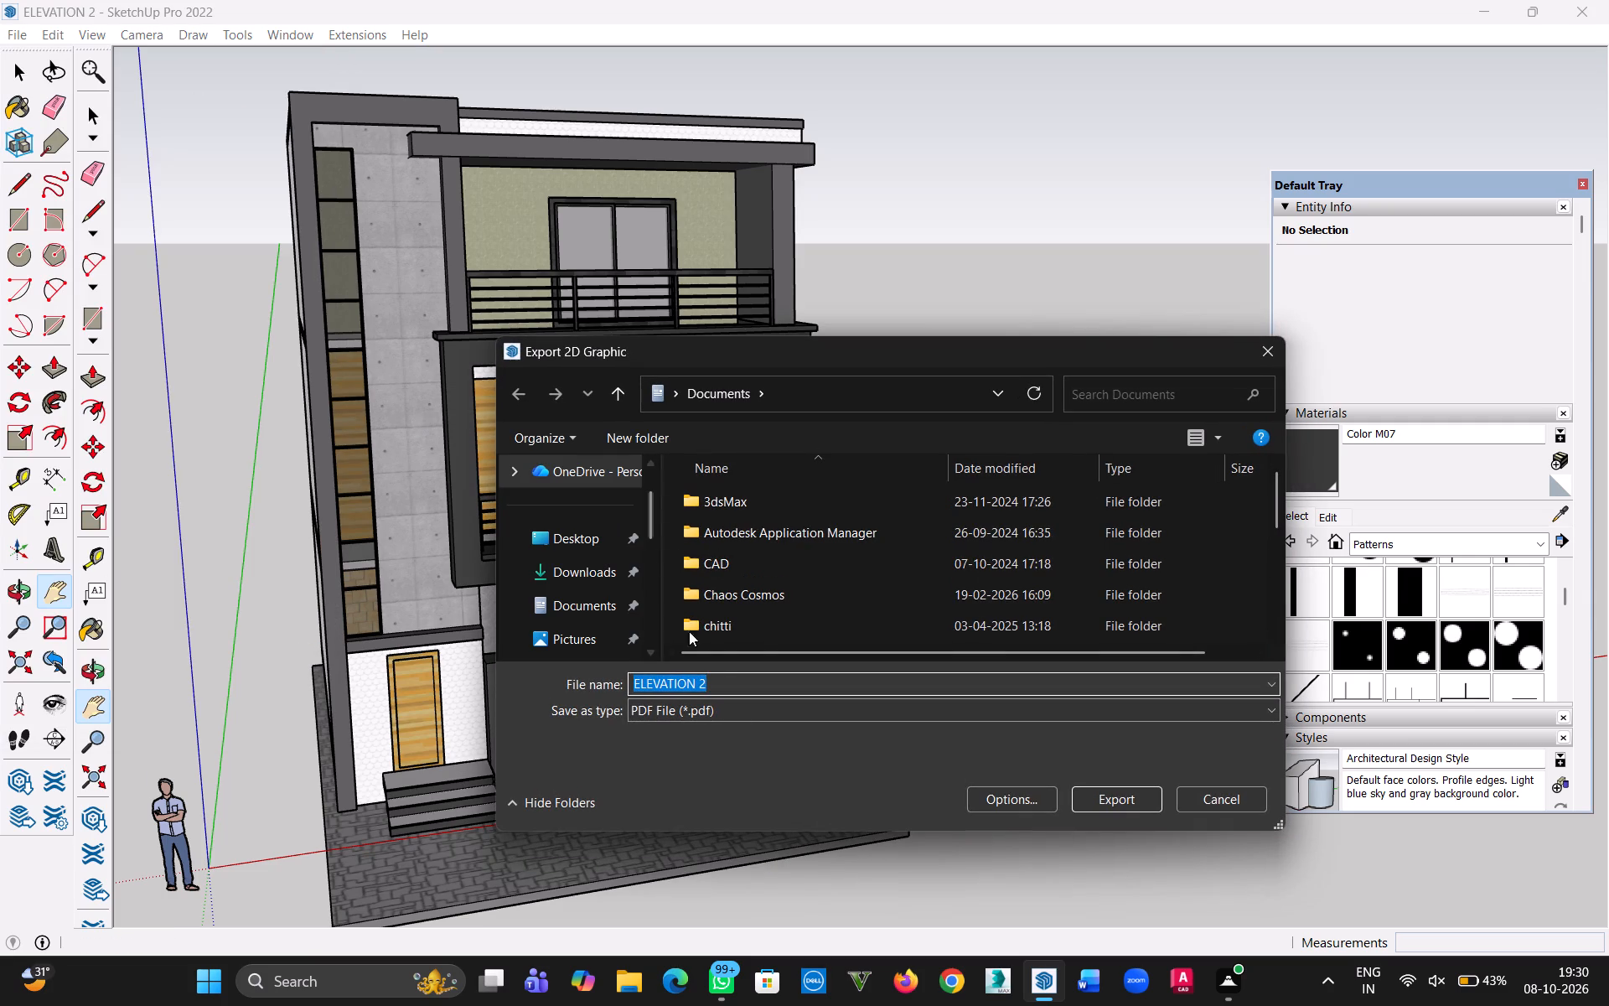
pyautogui.scroll(-12, 717, 550)
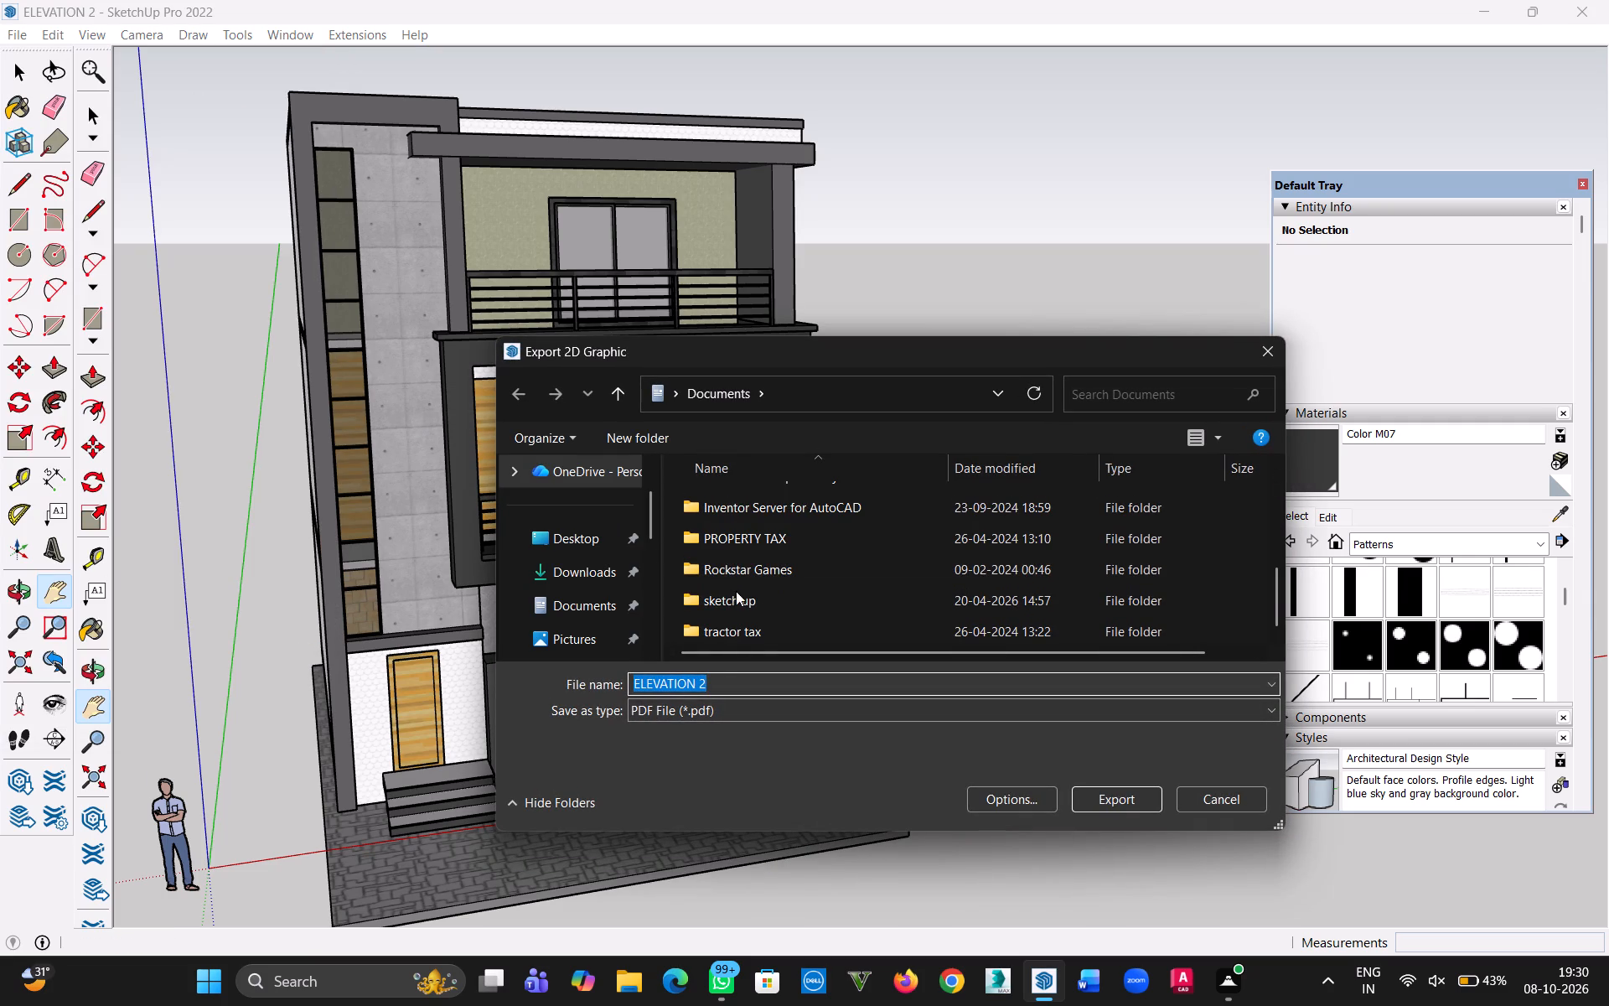
pyautogui.scroll(1, 742, 563)
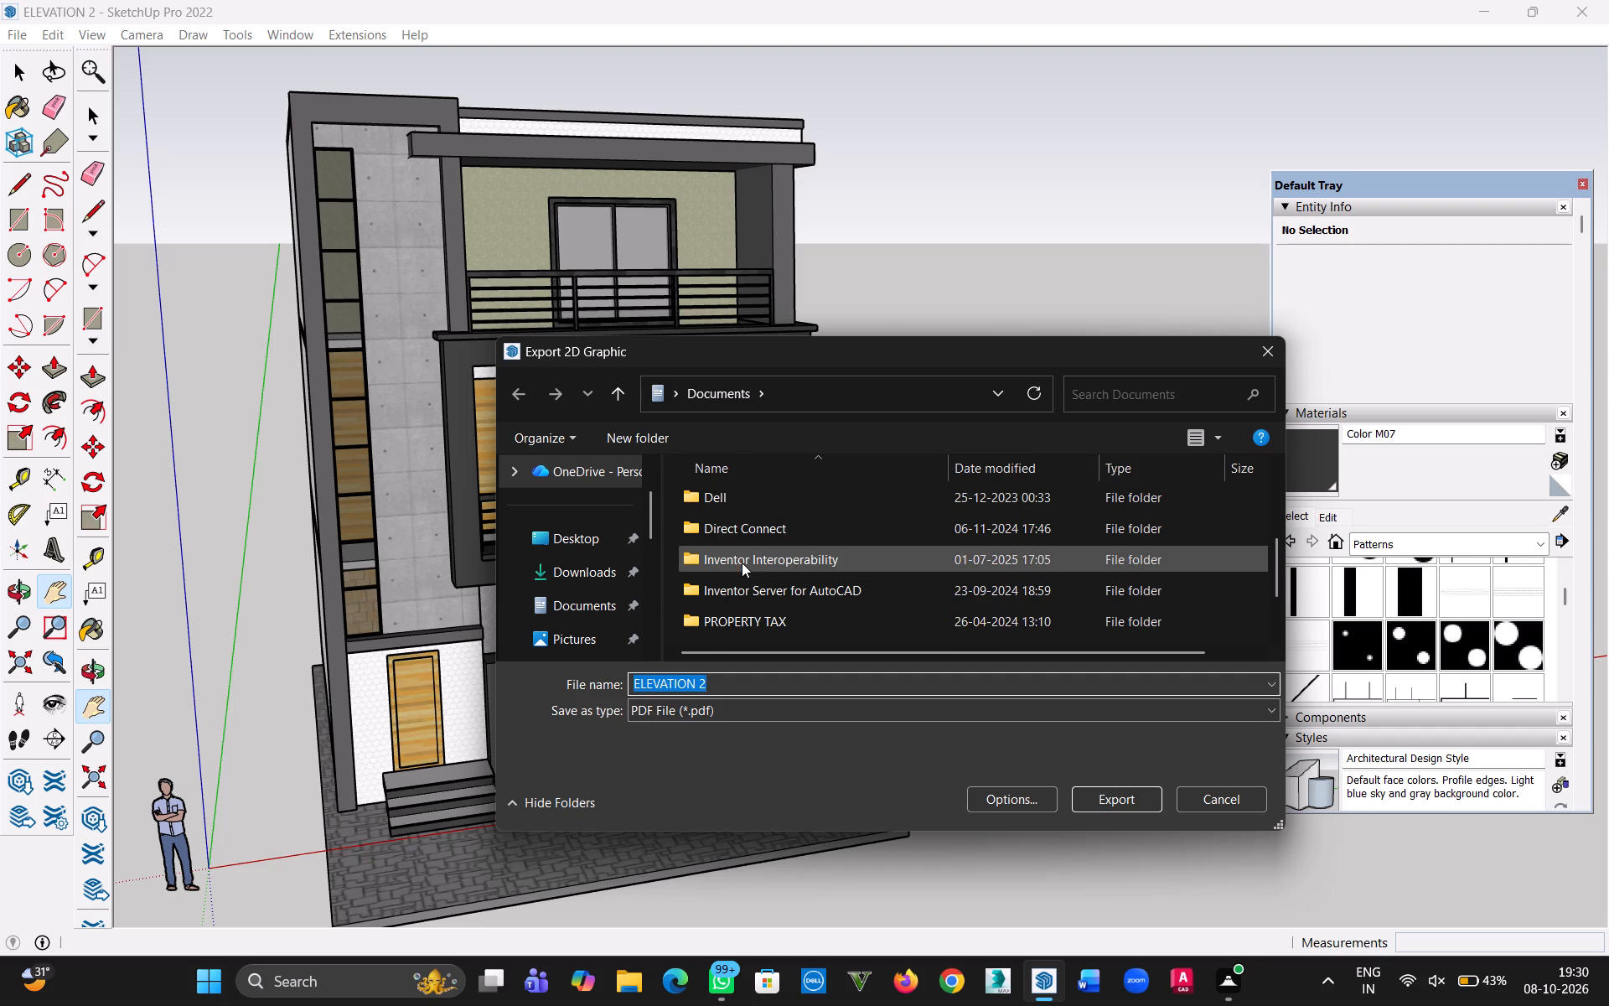
pyautogui.click(600, 533)
pyautogui.scroll(-5, 794, 561)
pyautogui.scroll(2, 794, 561)
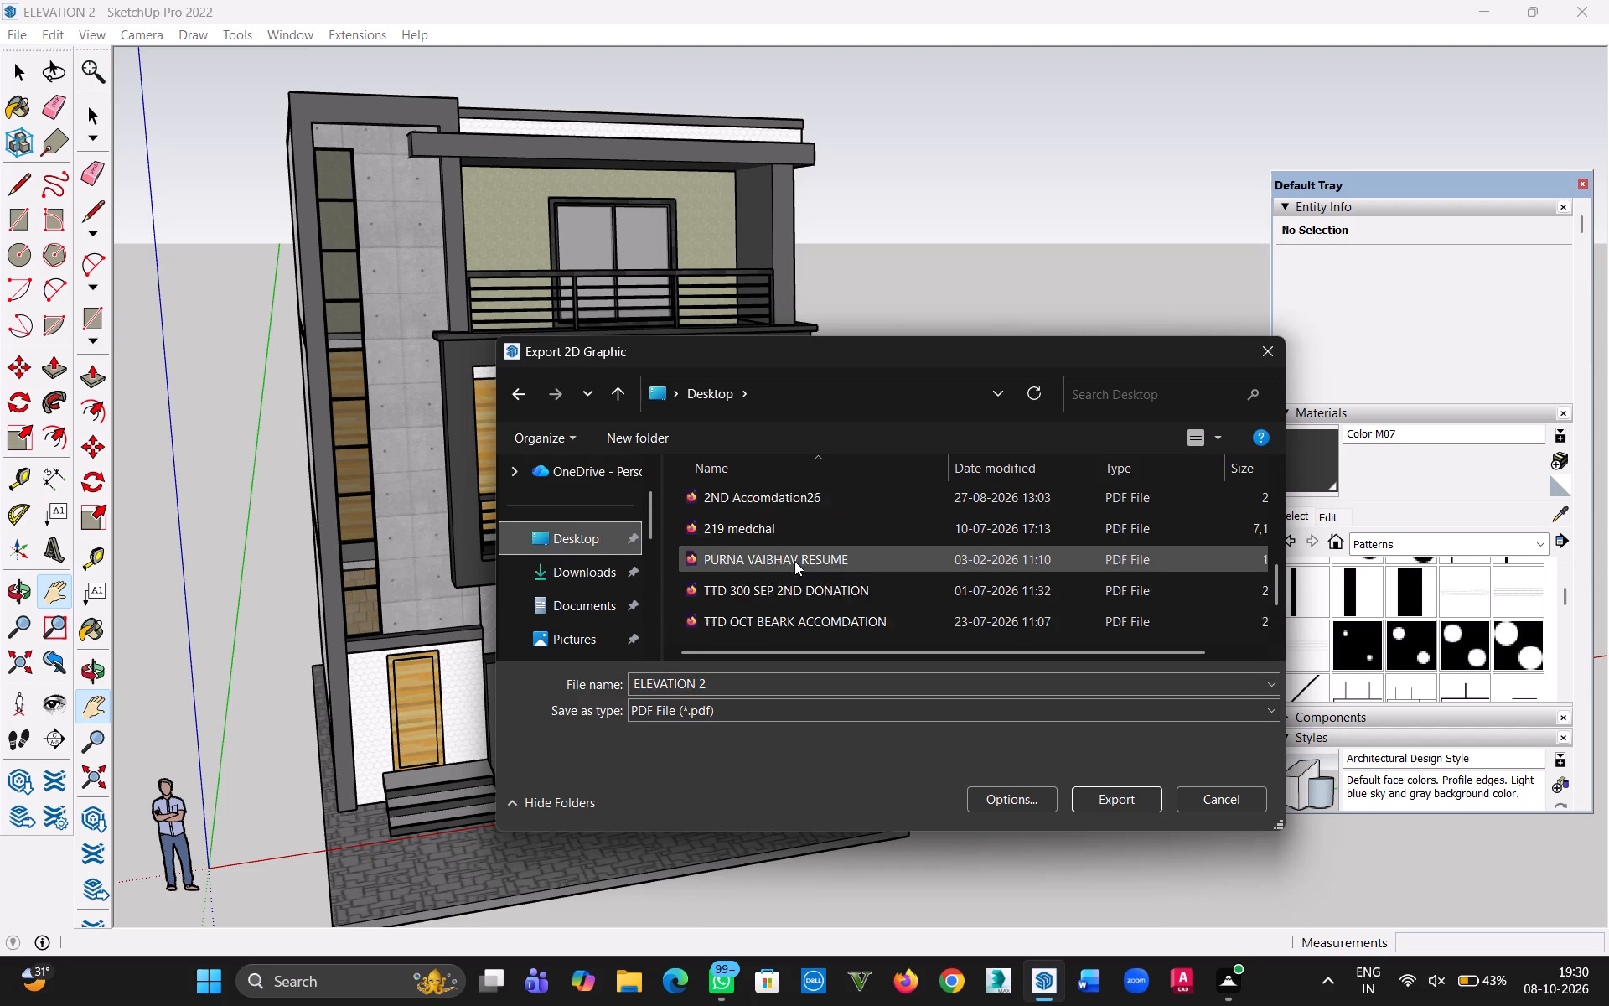
pyautogui.scroll(5, 794, 561)
pyautogui.scroll(-4, 764, 547)
pyautogui.scroll(1, 765, 553)
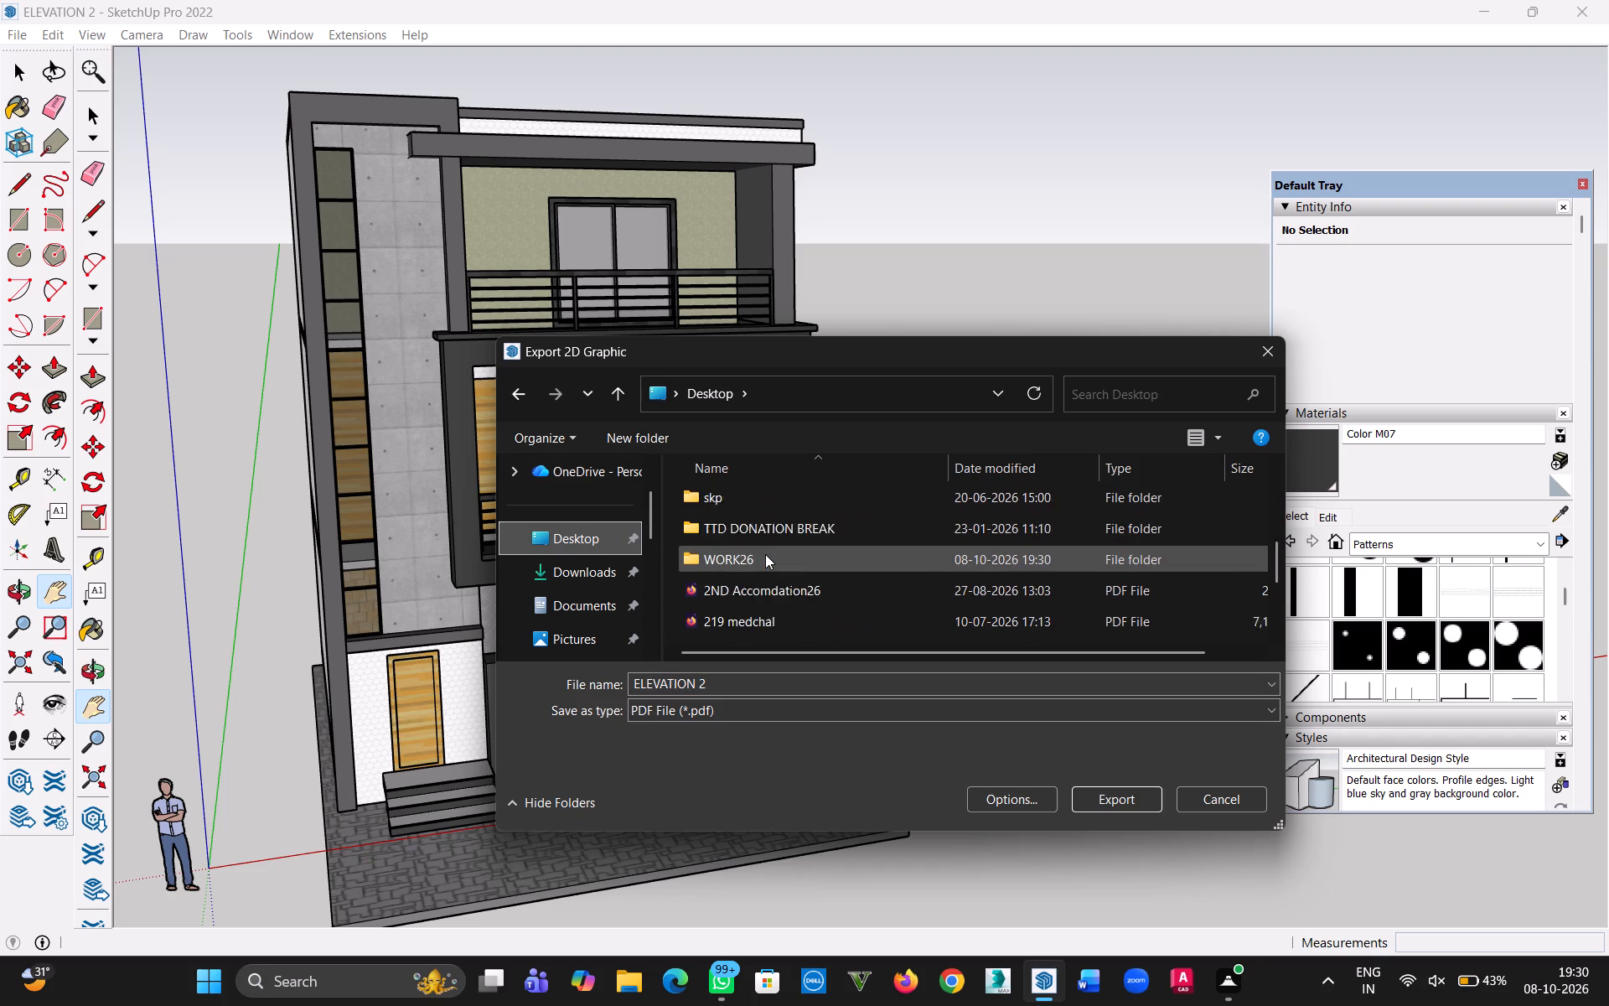
pyautogui.scroll(1, 765, 554)
pyautogui.scroll(-15, 766, 556)
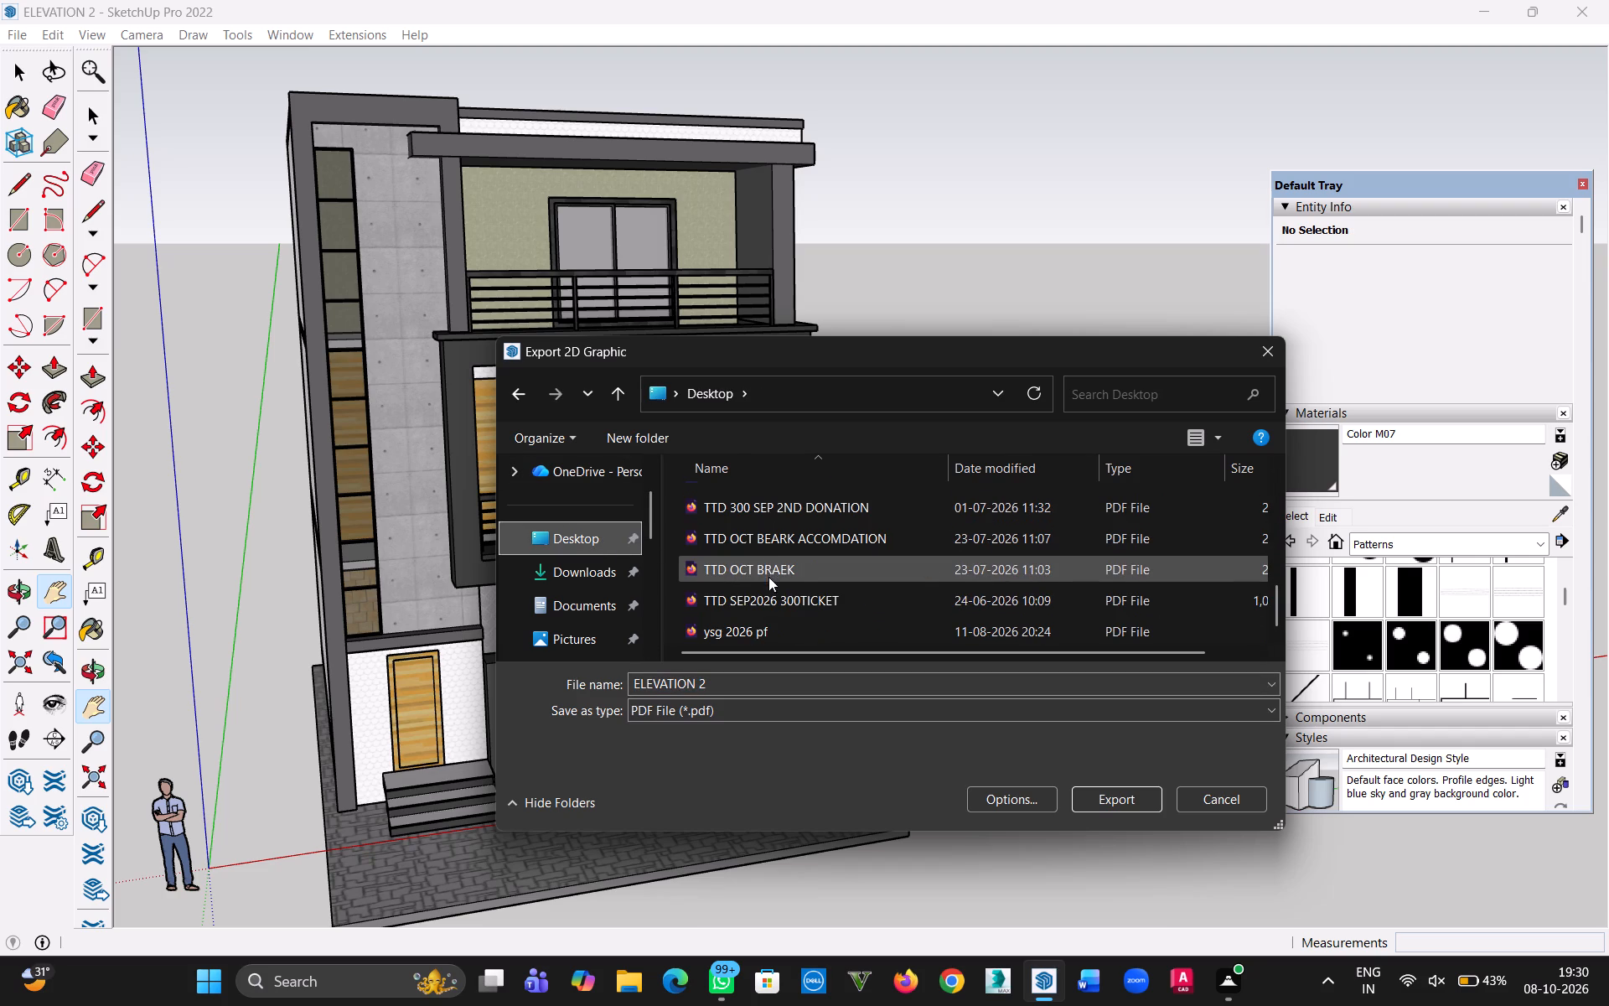
pyautogui.scroll(4, 768, 577)
pyautogui.scroll(-3, 768, 577)
pyautogui.scroll(1, 768, 577)
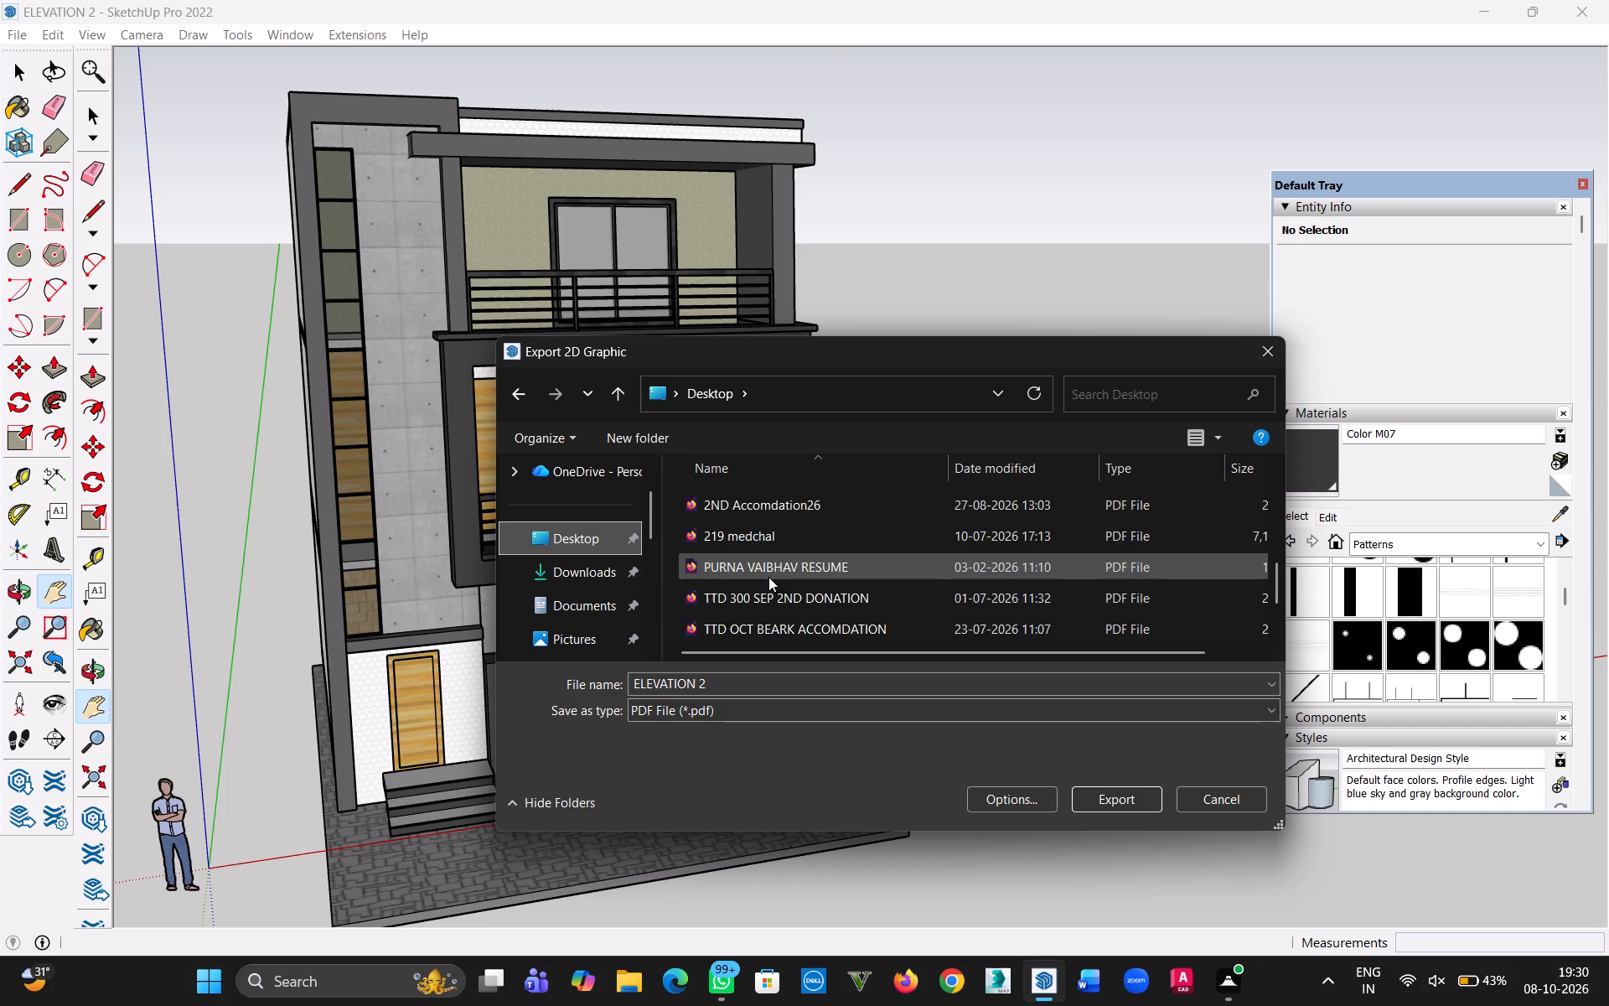
pyautogui.click(754, 563)
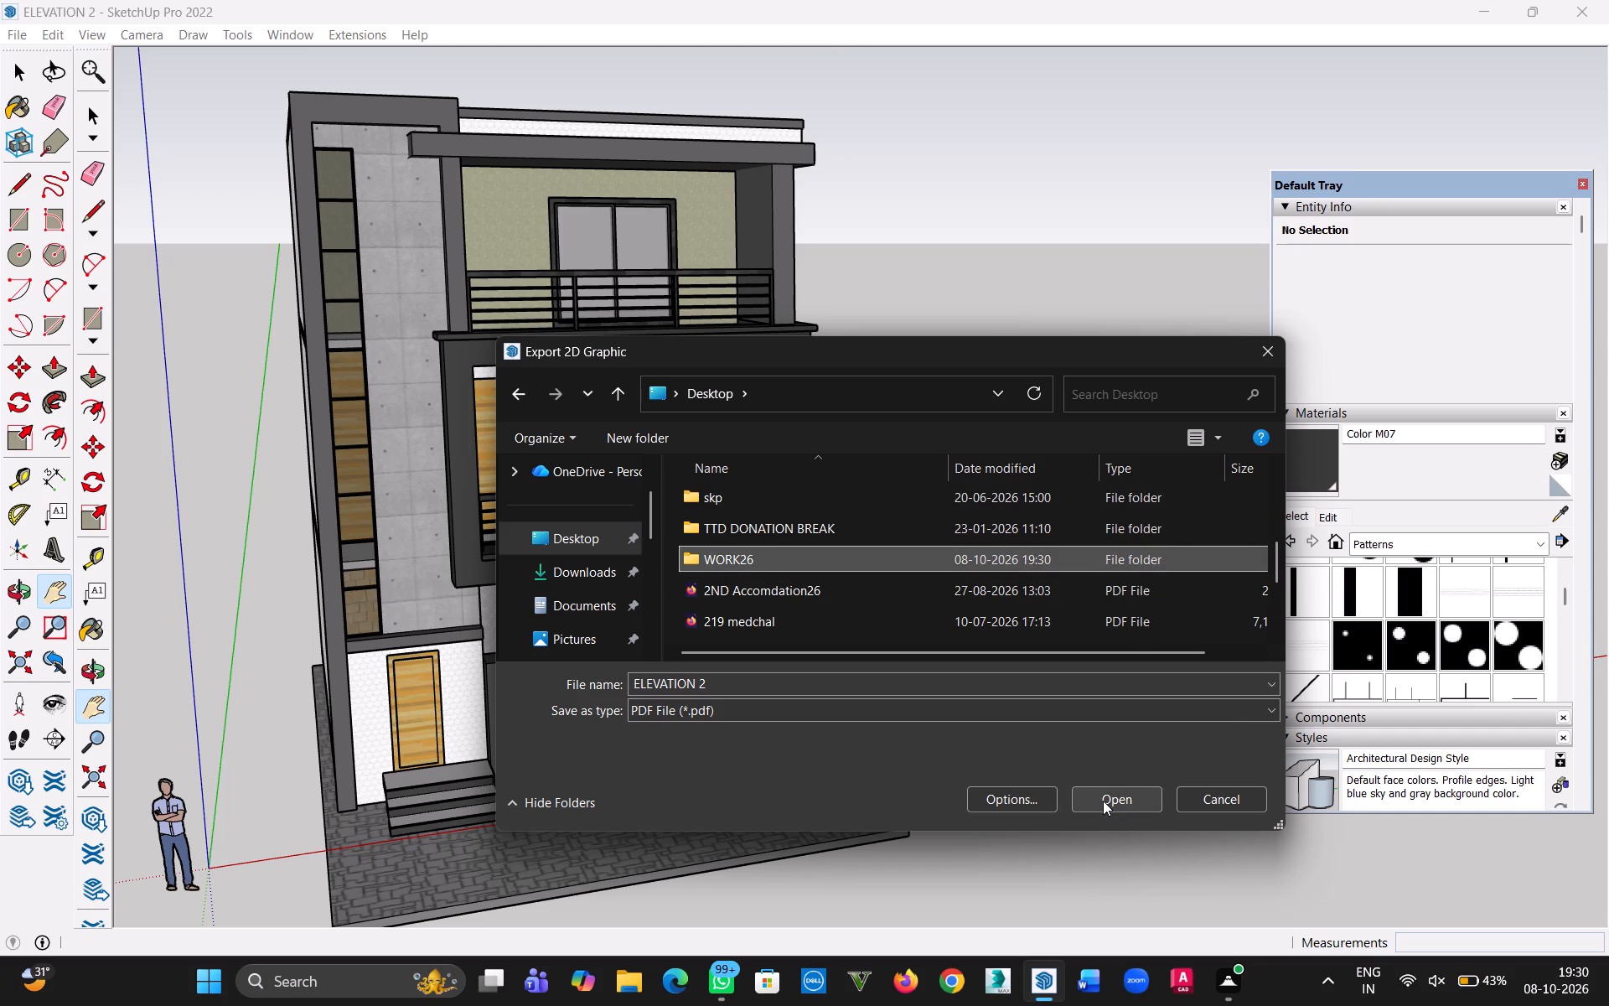
pyautogui.click(1103, 801)
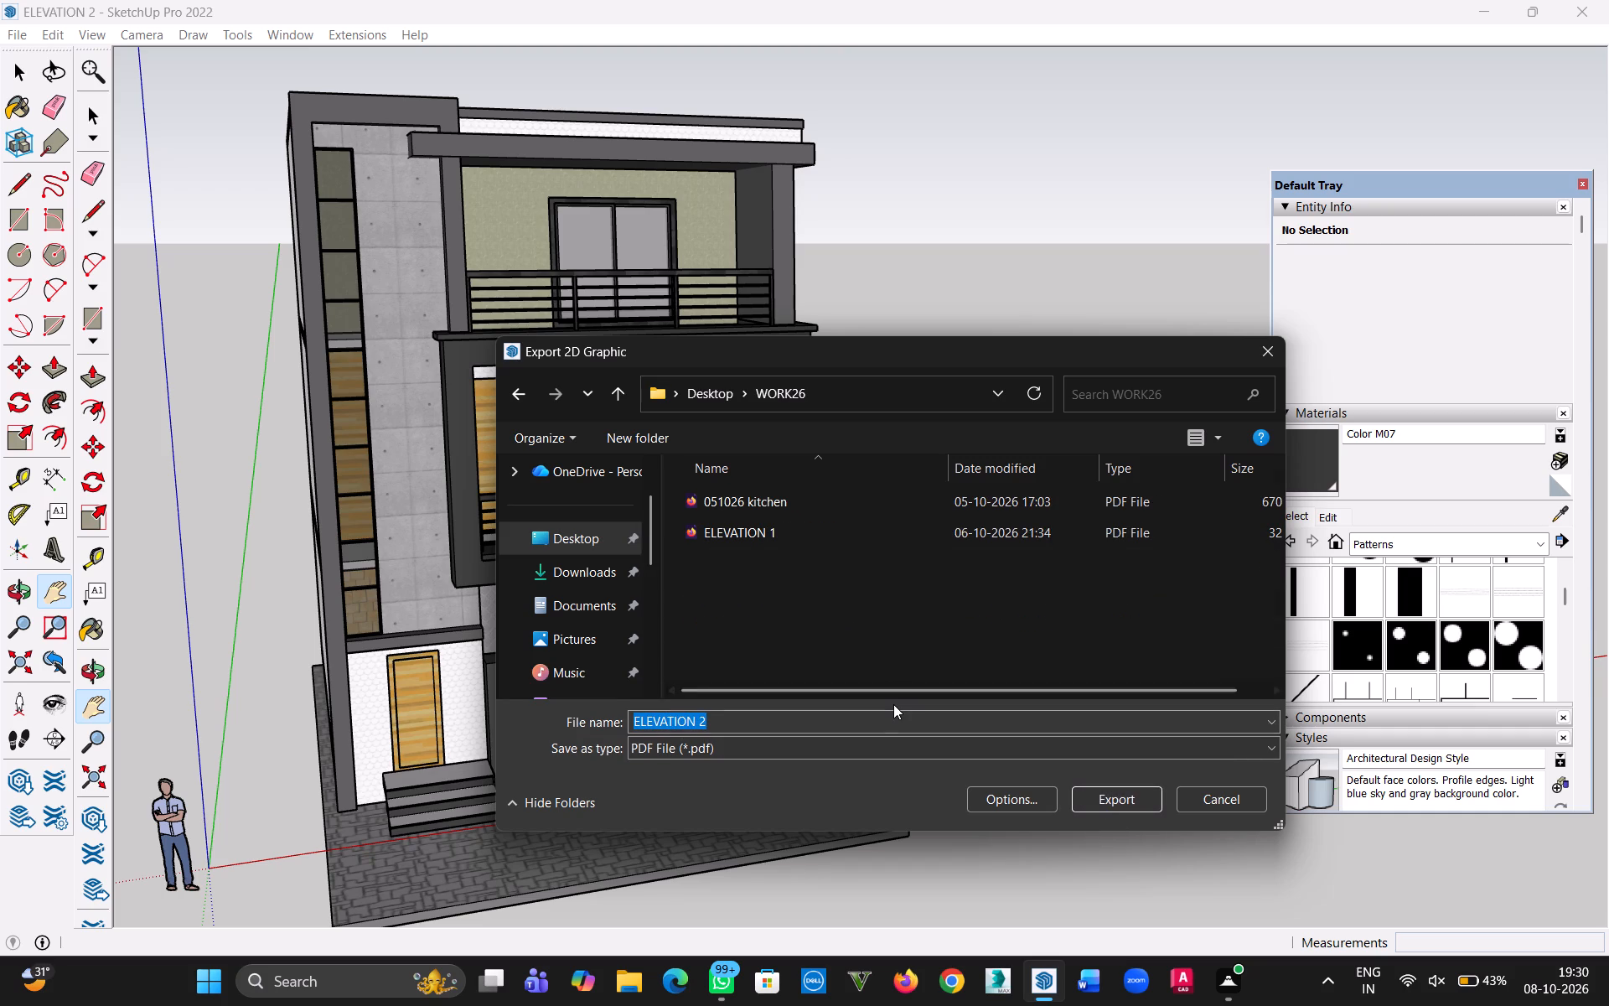
pyautogui.click(1108, 798)
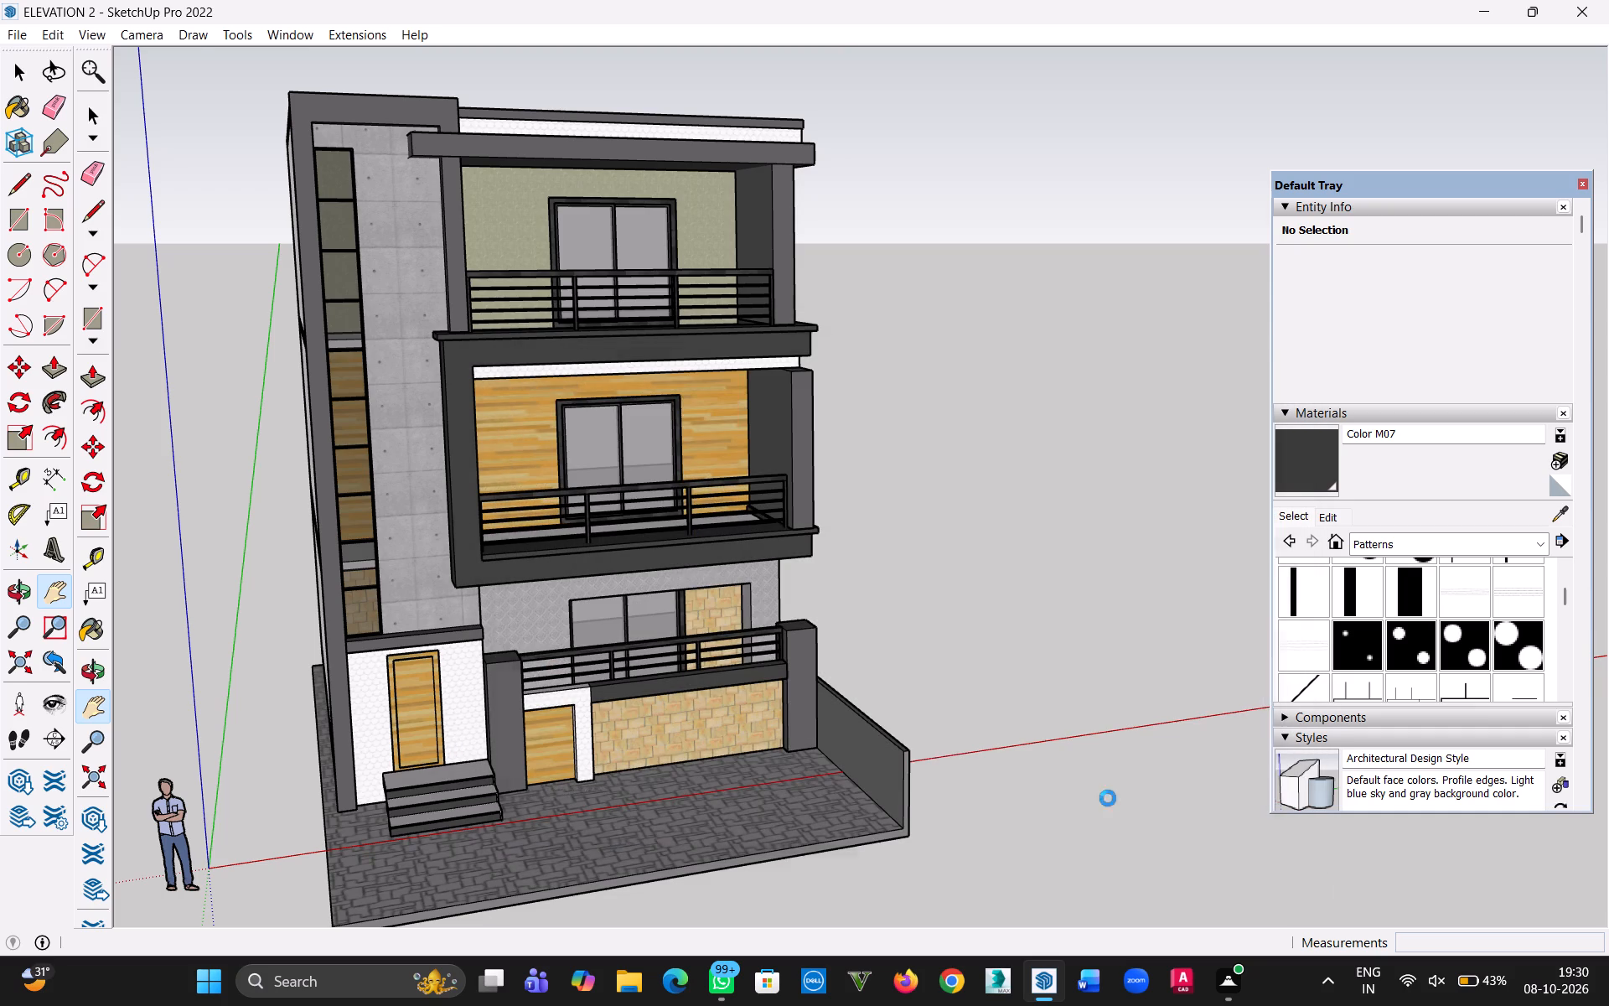